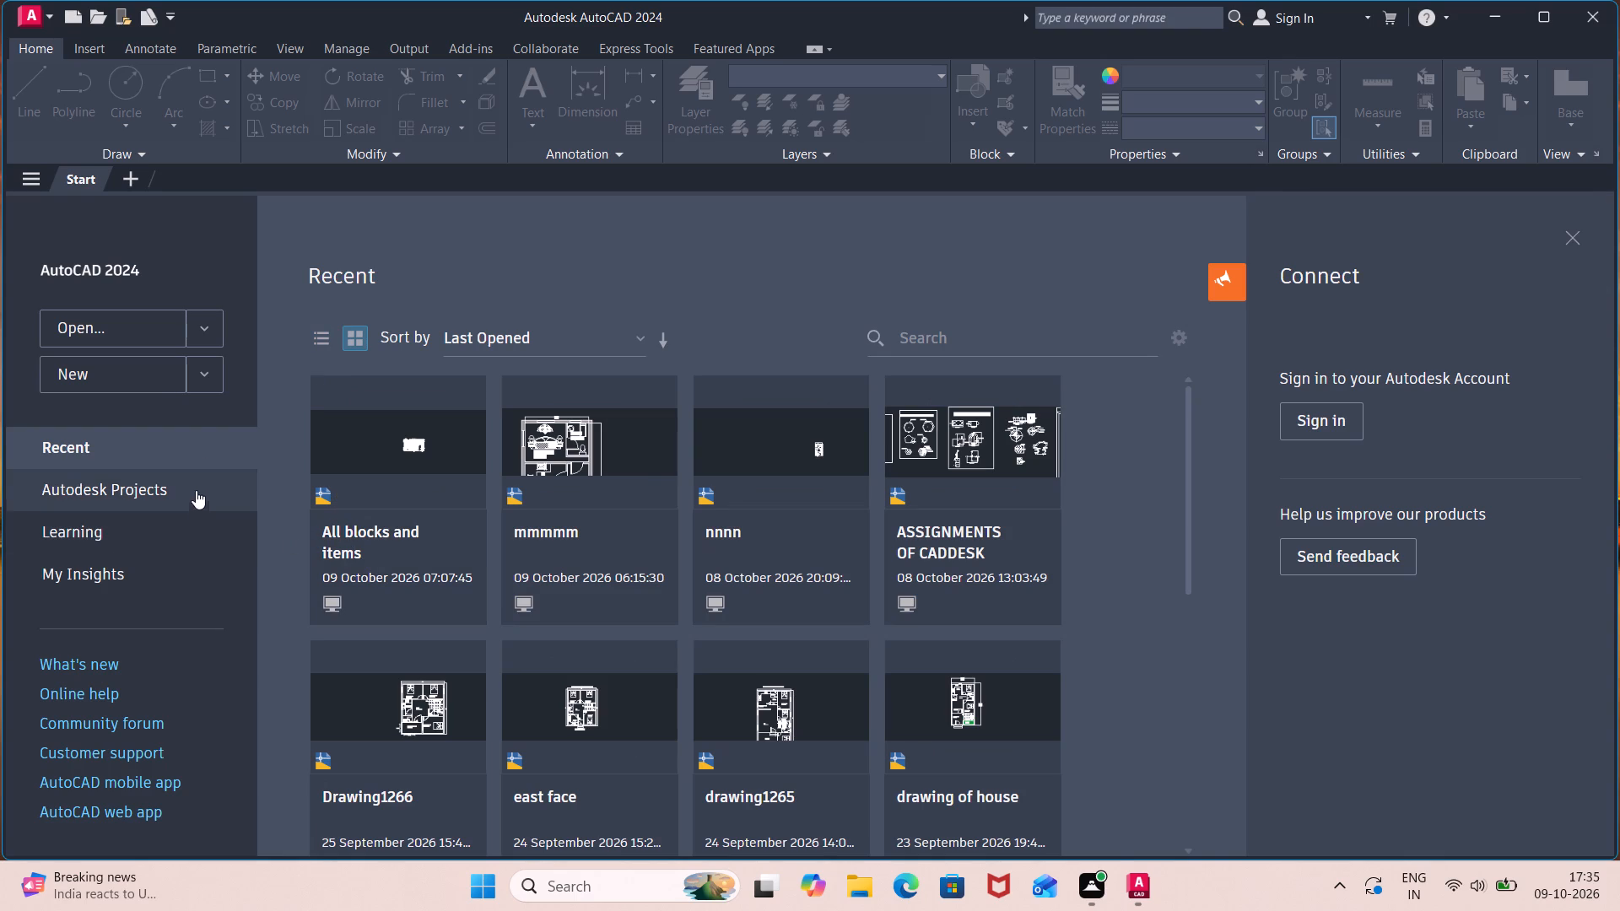
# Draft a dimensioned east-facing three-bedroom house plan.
# Create a new blank drawing from the start page.
pyautogui.doubleClick(159, 370)
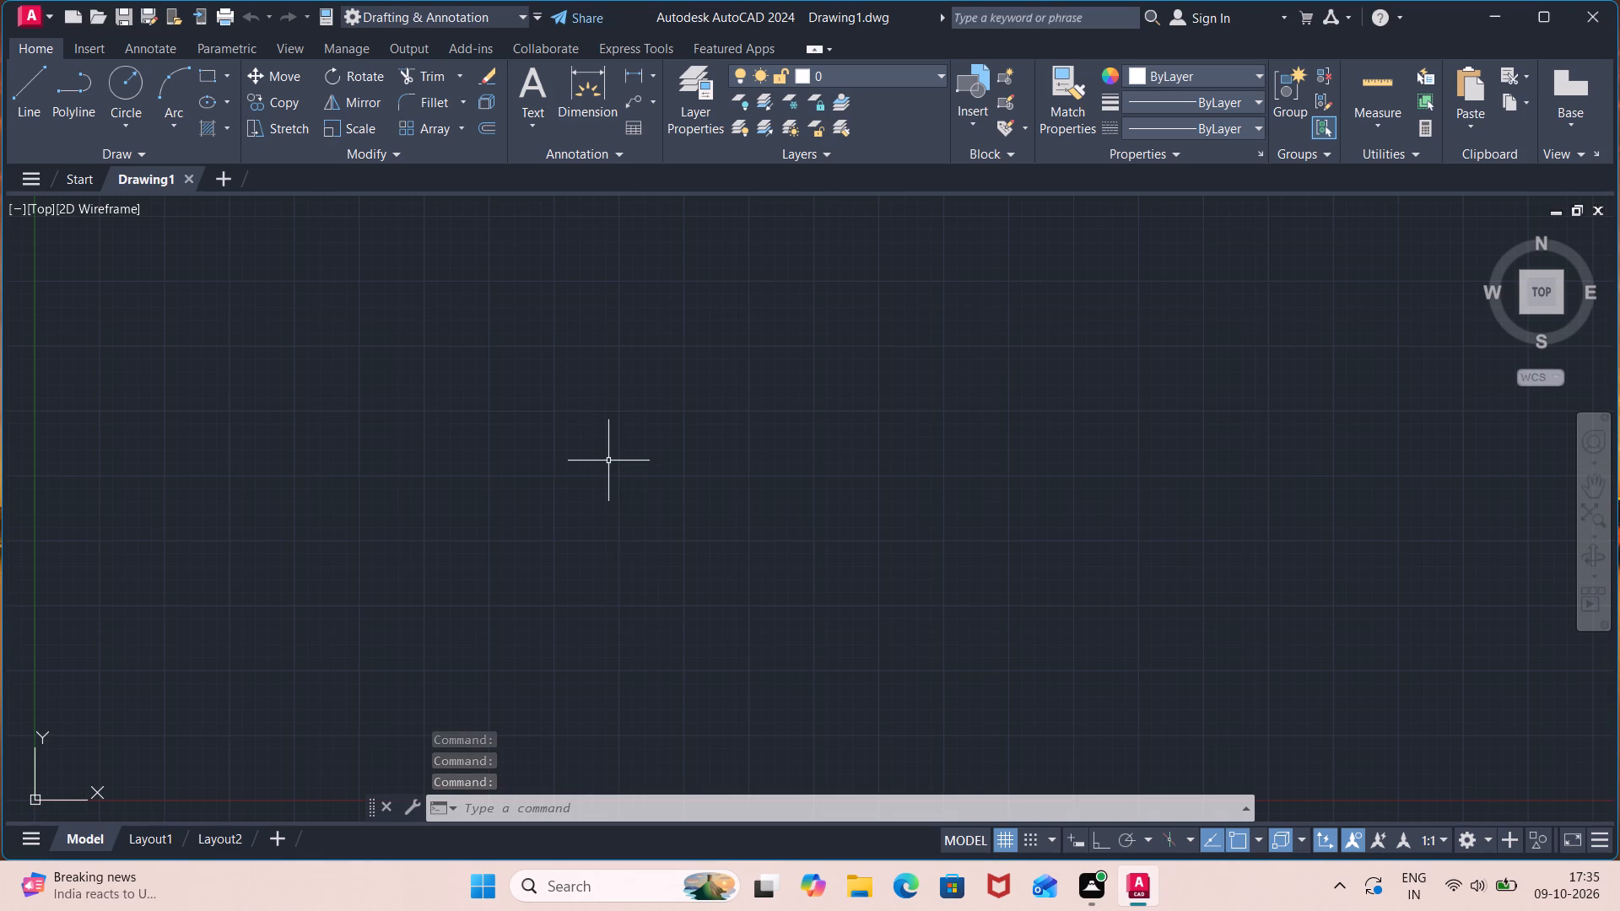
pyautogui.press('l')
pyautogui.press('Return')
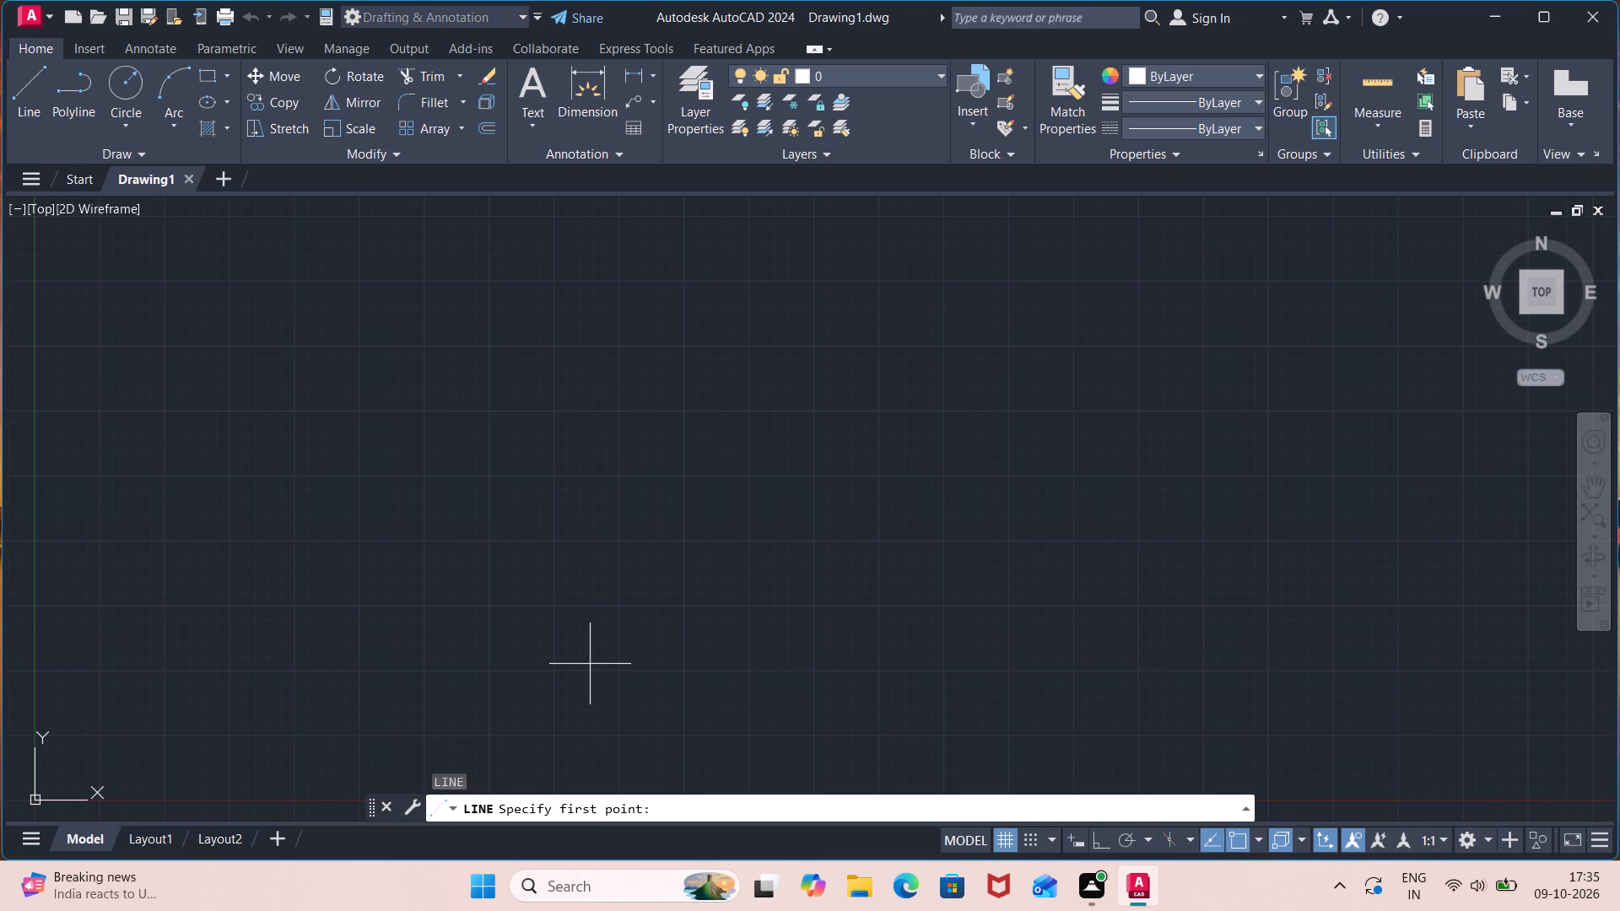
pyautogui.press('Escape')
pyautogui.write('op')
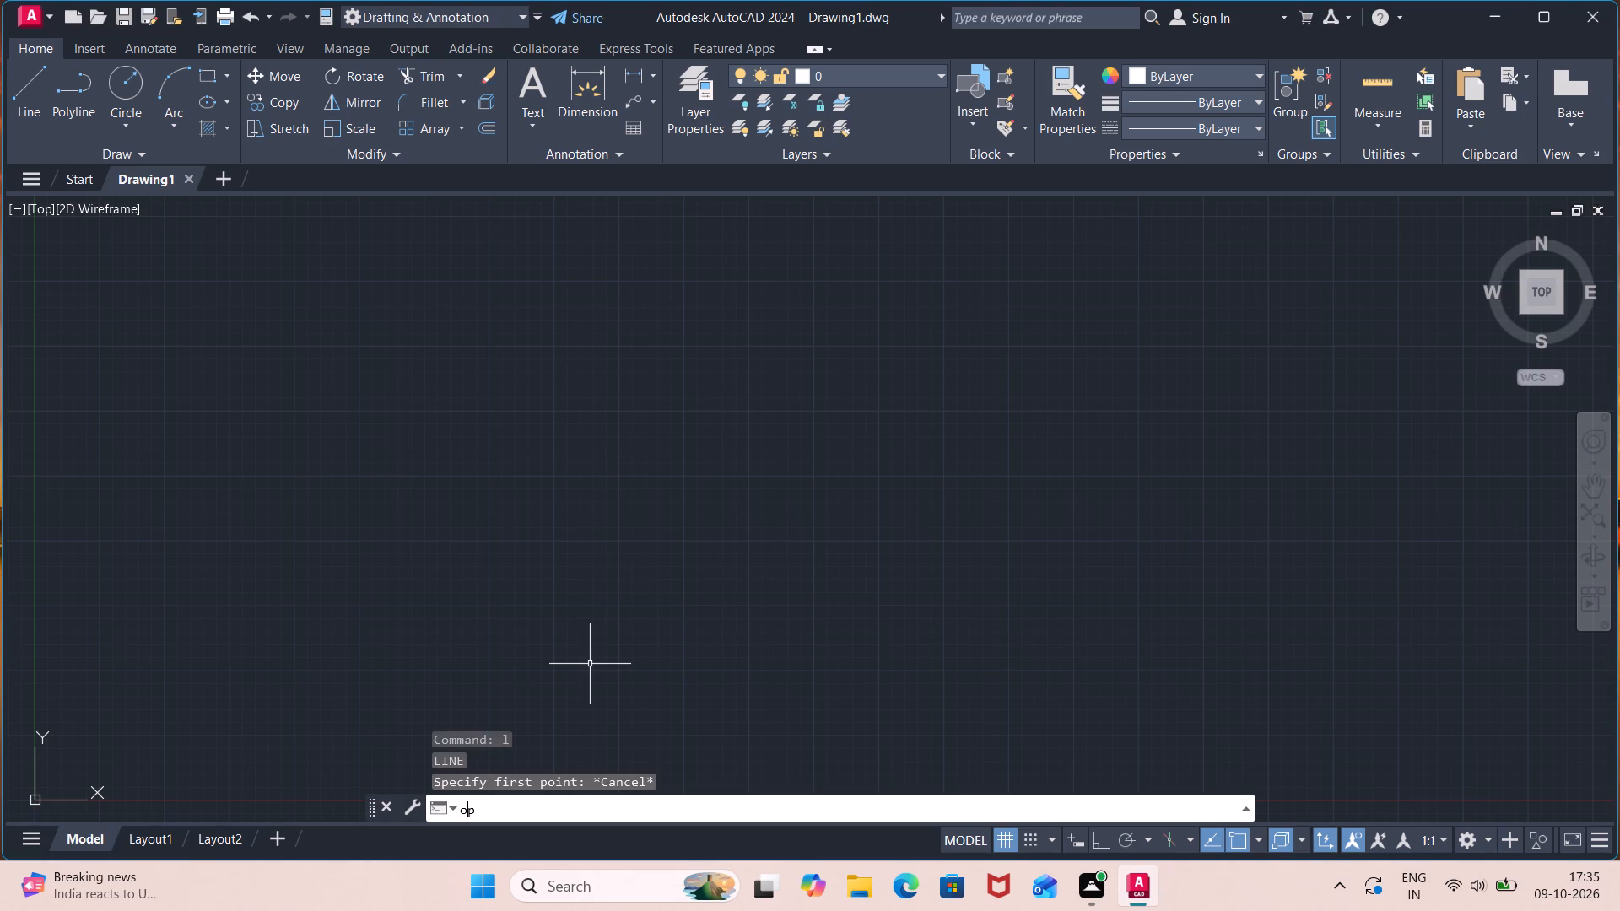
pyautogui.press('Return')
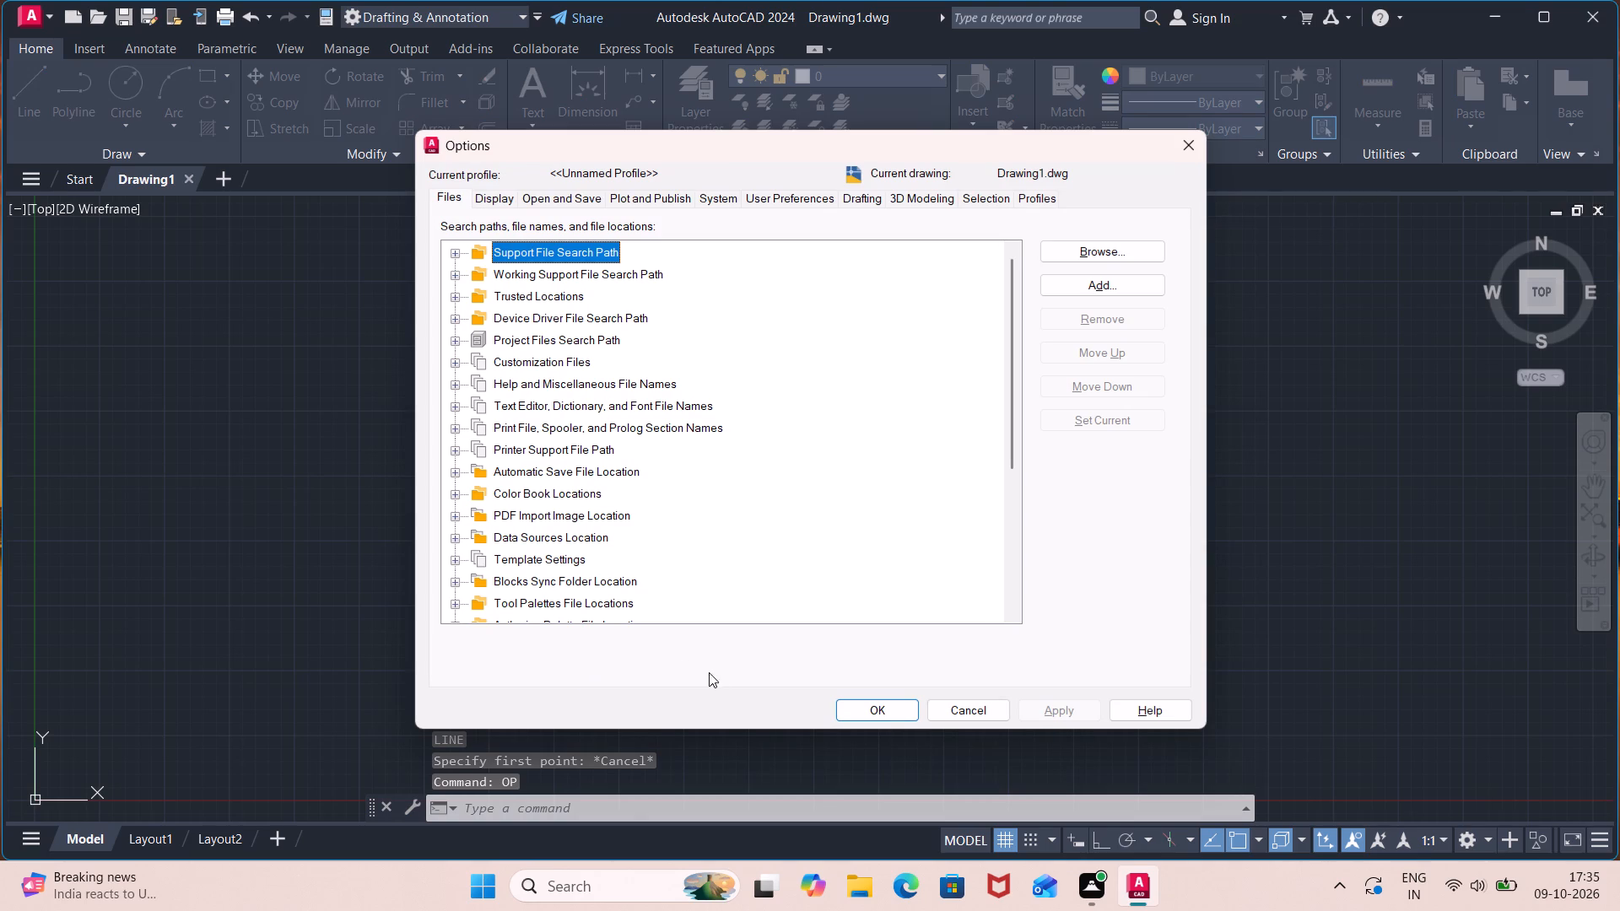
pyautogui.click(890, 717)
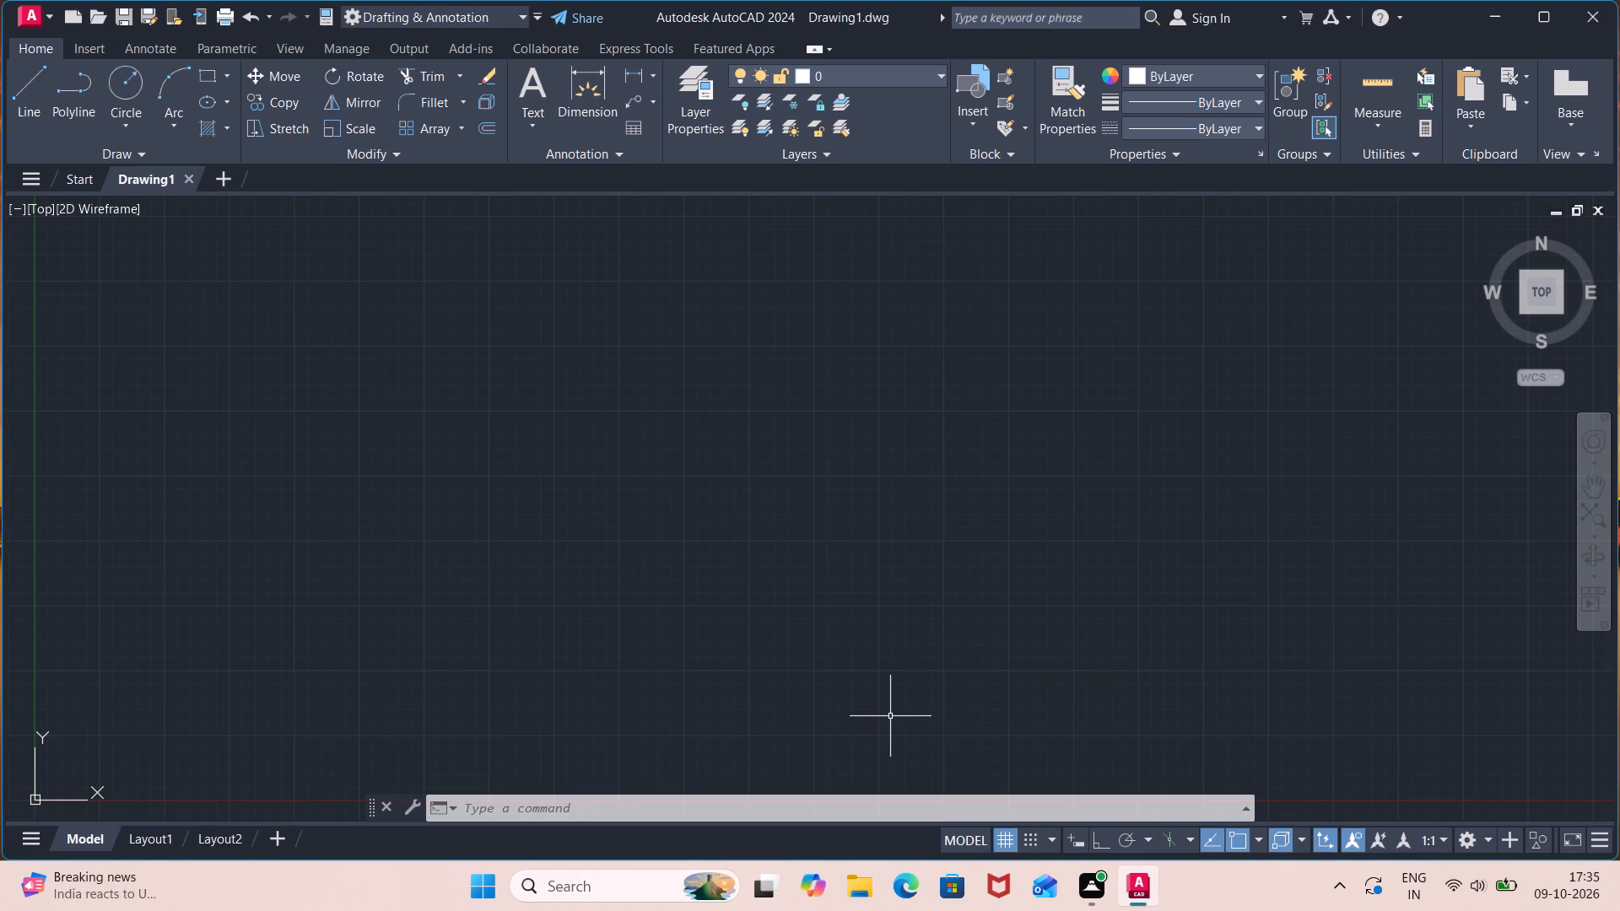
# Save the new drawing in the Documents folder under the file name pppp.
pyautogui.hotkey('ctrl', 's')
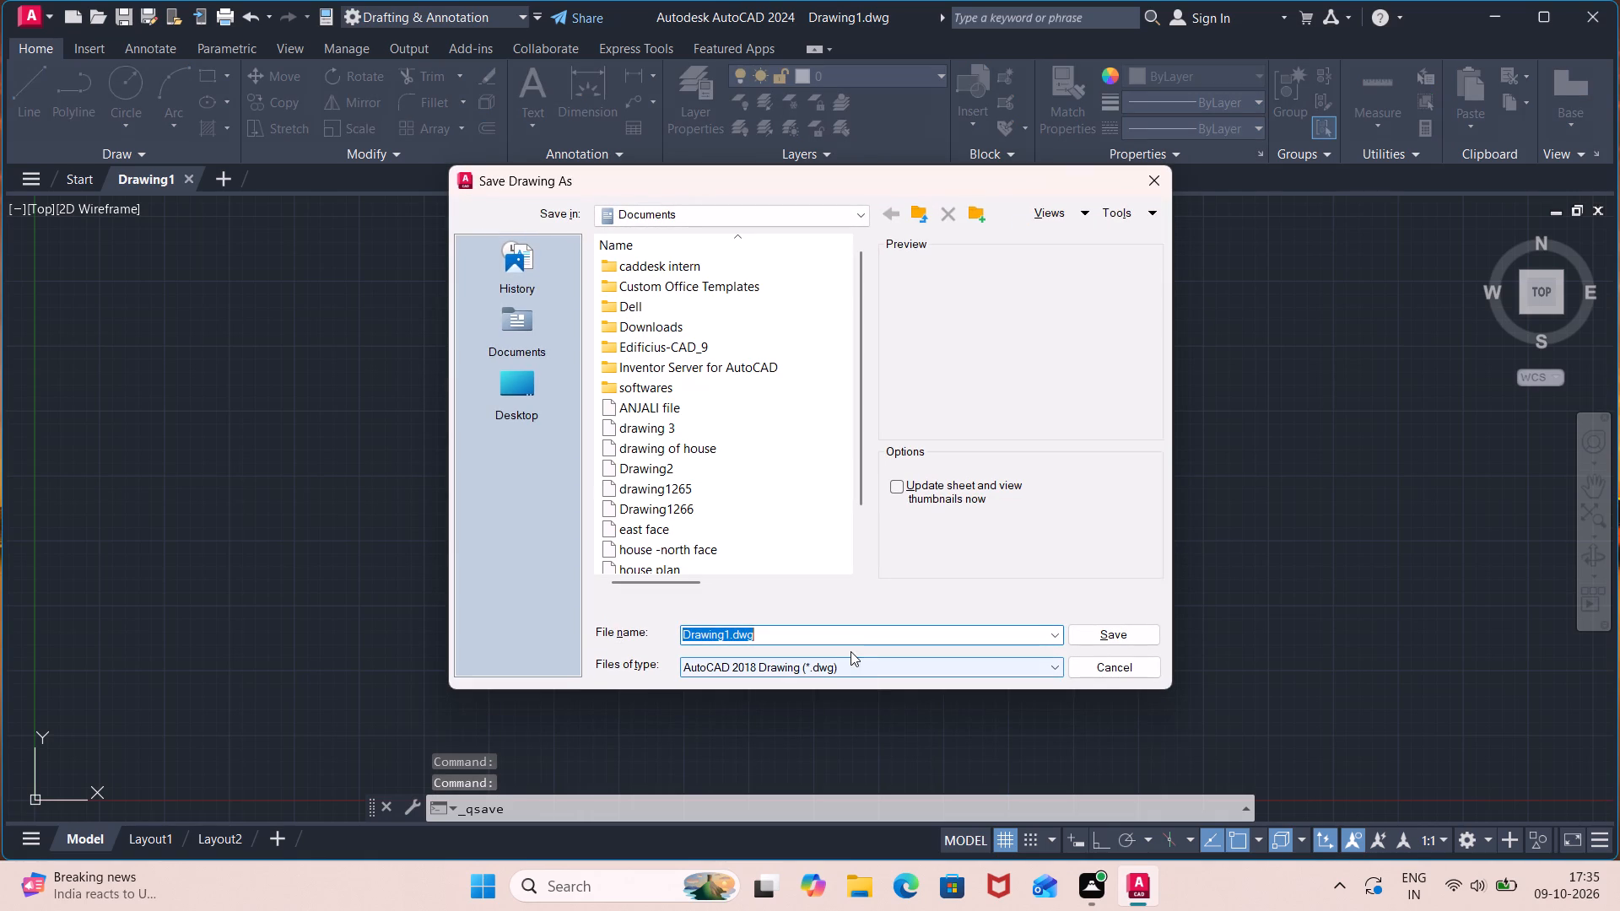
pyautogui.click(838, 638)
pyautogui.press('BackSpace')
pyautogui.press('BackSpace')
pyautogui.press('BackSpace')
pyautogui.press('BackSpace')
pyautogui.press('BackSpace')
pyautogui.press('BackSpace')
pyautogui.press('BackSpace')
pyautogui.press('BackSpace')
pyautogui.press('BackSpace')
pyautogui.press('BackSpace')
pyautogui.press('BackSpace')
pyautogui.press('BackSpace')
pyautogui.press('BackSpace')
pyautogui.press('BackSpace')
pyautogui.press('BackSpace')
pyautogui.press('BackSpace')
pyautogui.press('BackSpace')
pyautogui.press('BackSpace')
pyautogui.press('BackSpace')
pyautogui.press('BackSpace')
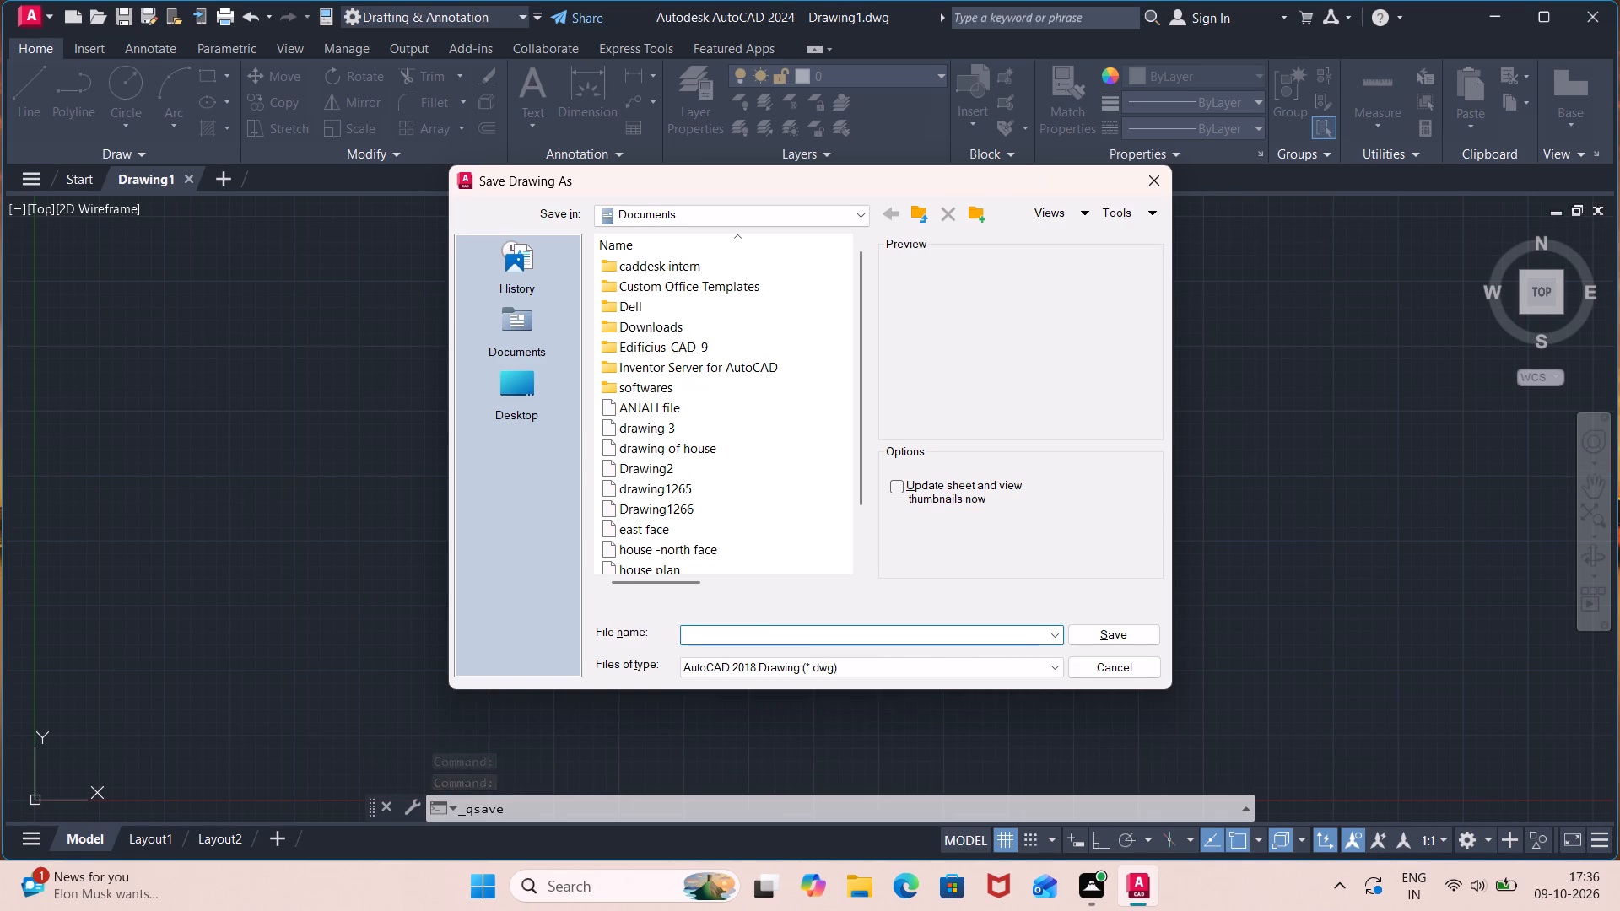
pyautogui.write('llll')
pyautogui.press('BackSpace')
pyautogui.press('BackSpace')
pyautogui.press('BackSpace')
pyautogui.press('BackSpace')
pyautogui.press('BackSpace')
pyautogui.write('pppp')
pyautogui.press('Return')
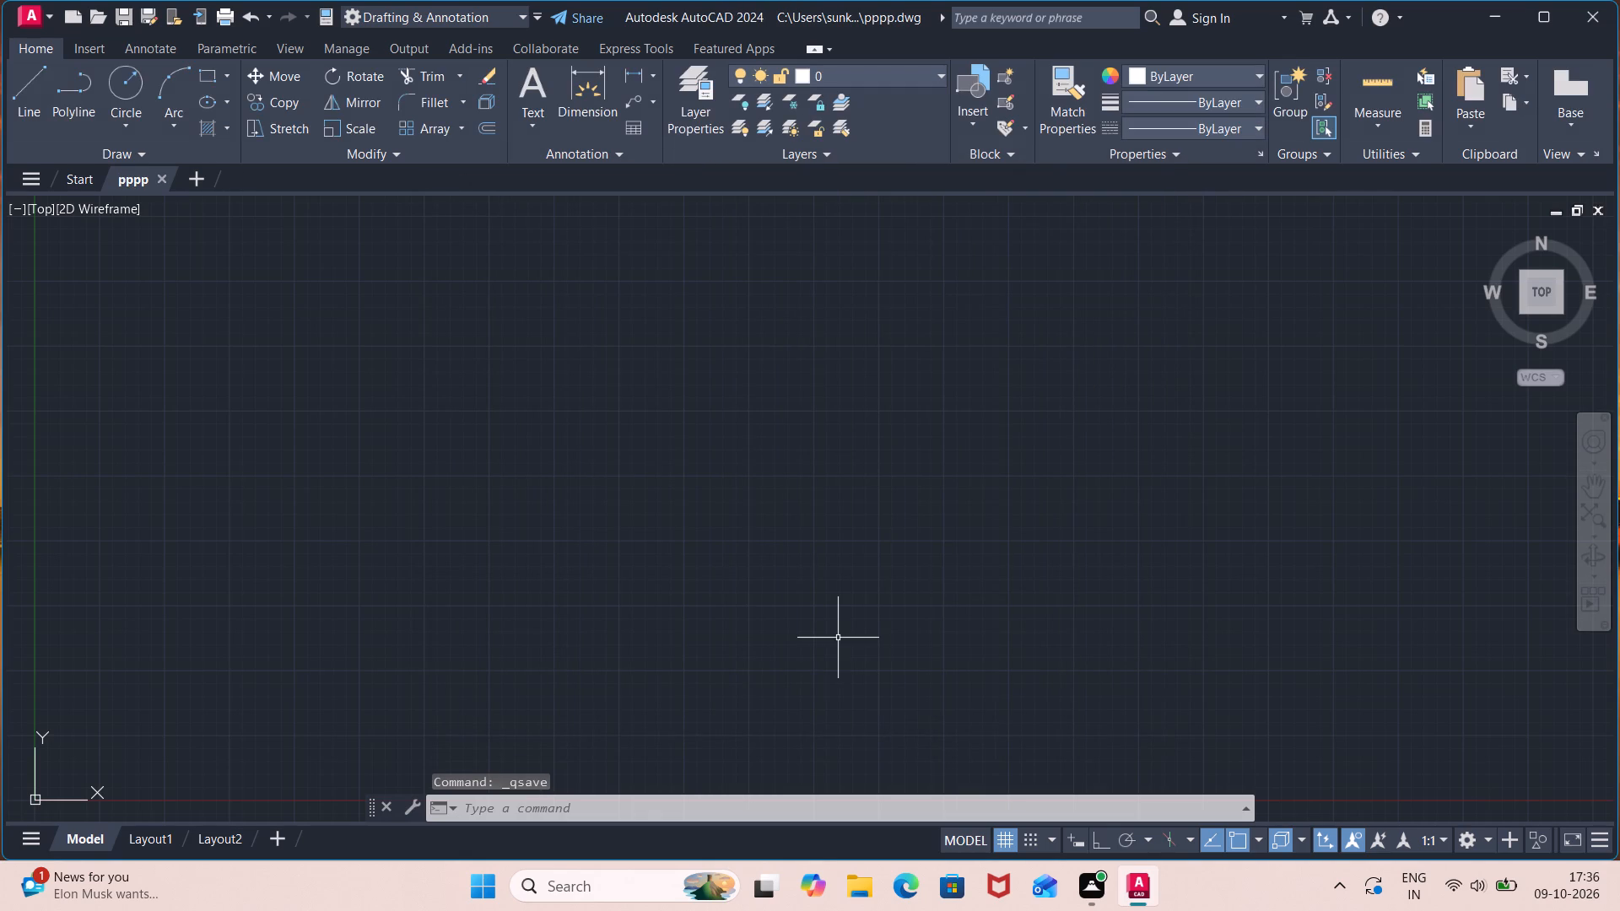
# Turn on command logging with LOGFILEON.
pyautogui.write('log')
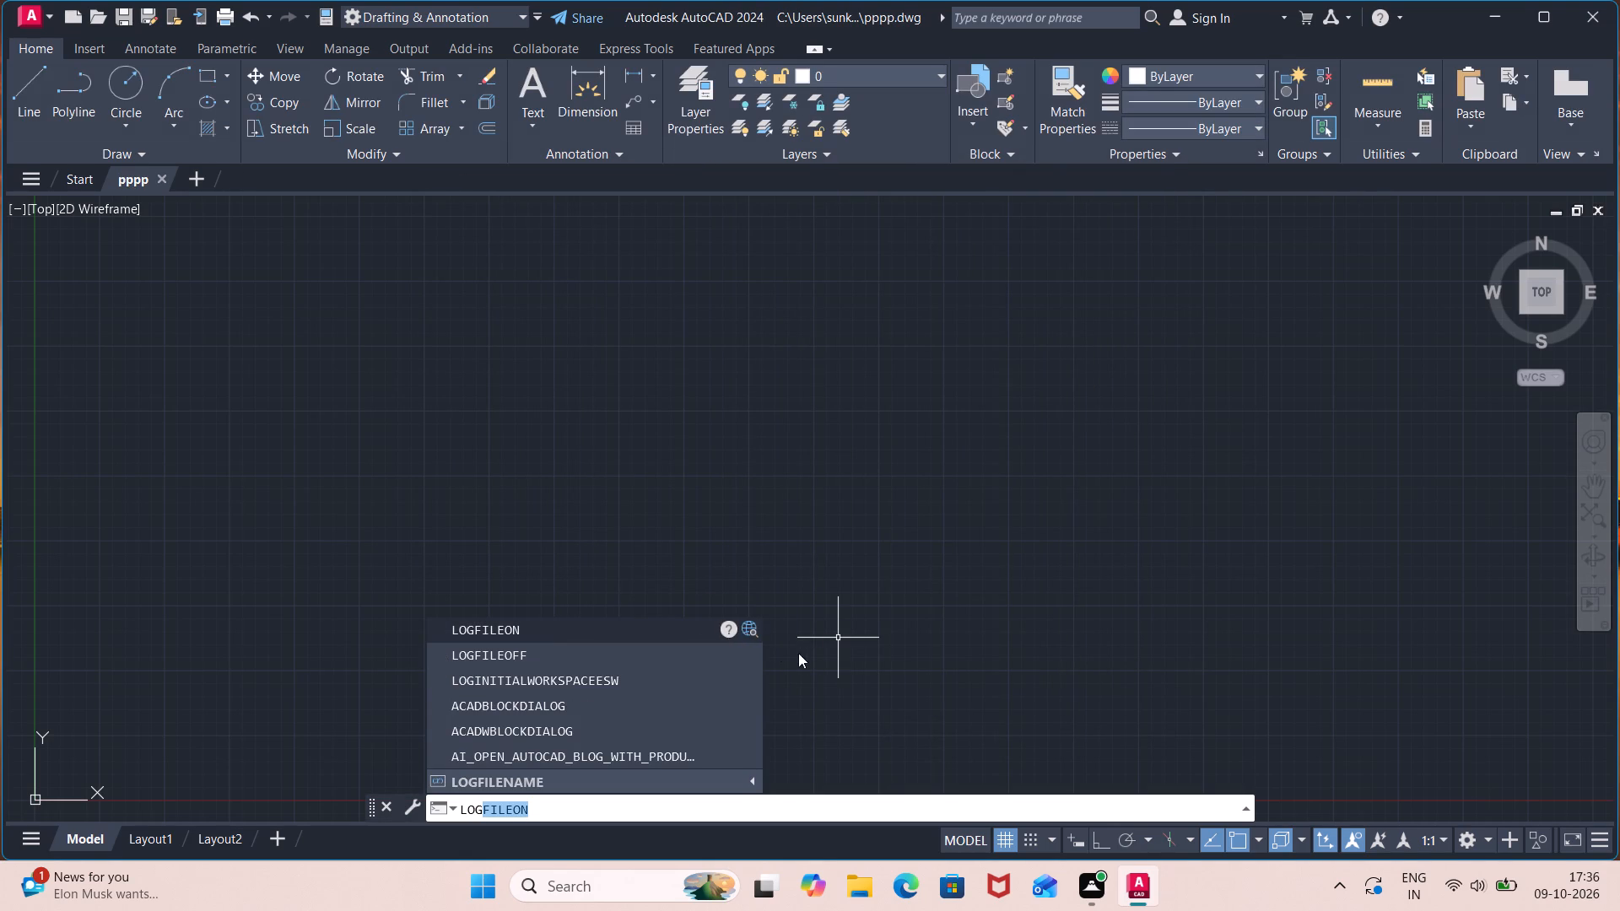
pyautogui.click(695, 635)
# Set the drawing's length unit type to Engineering.
pyautogui.scroll(-1, 695, 635)
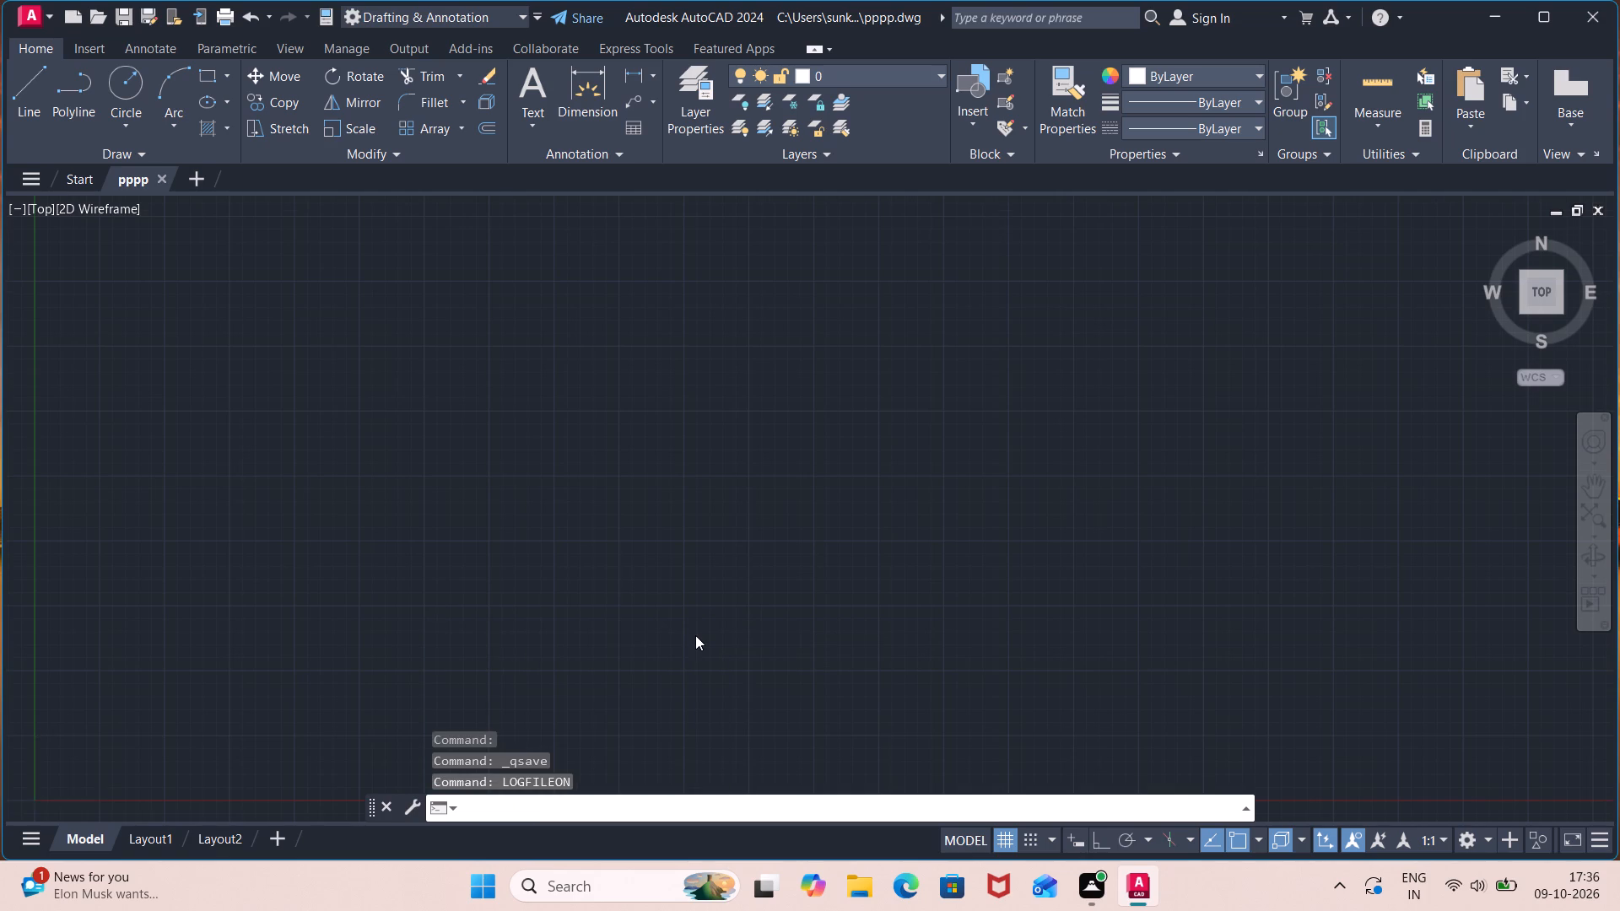
pyautogui.moveTo(695, 635); pyautogui.dragTo(646, 714, button='middle')
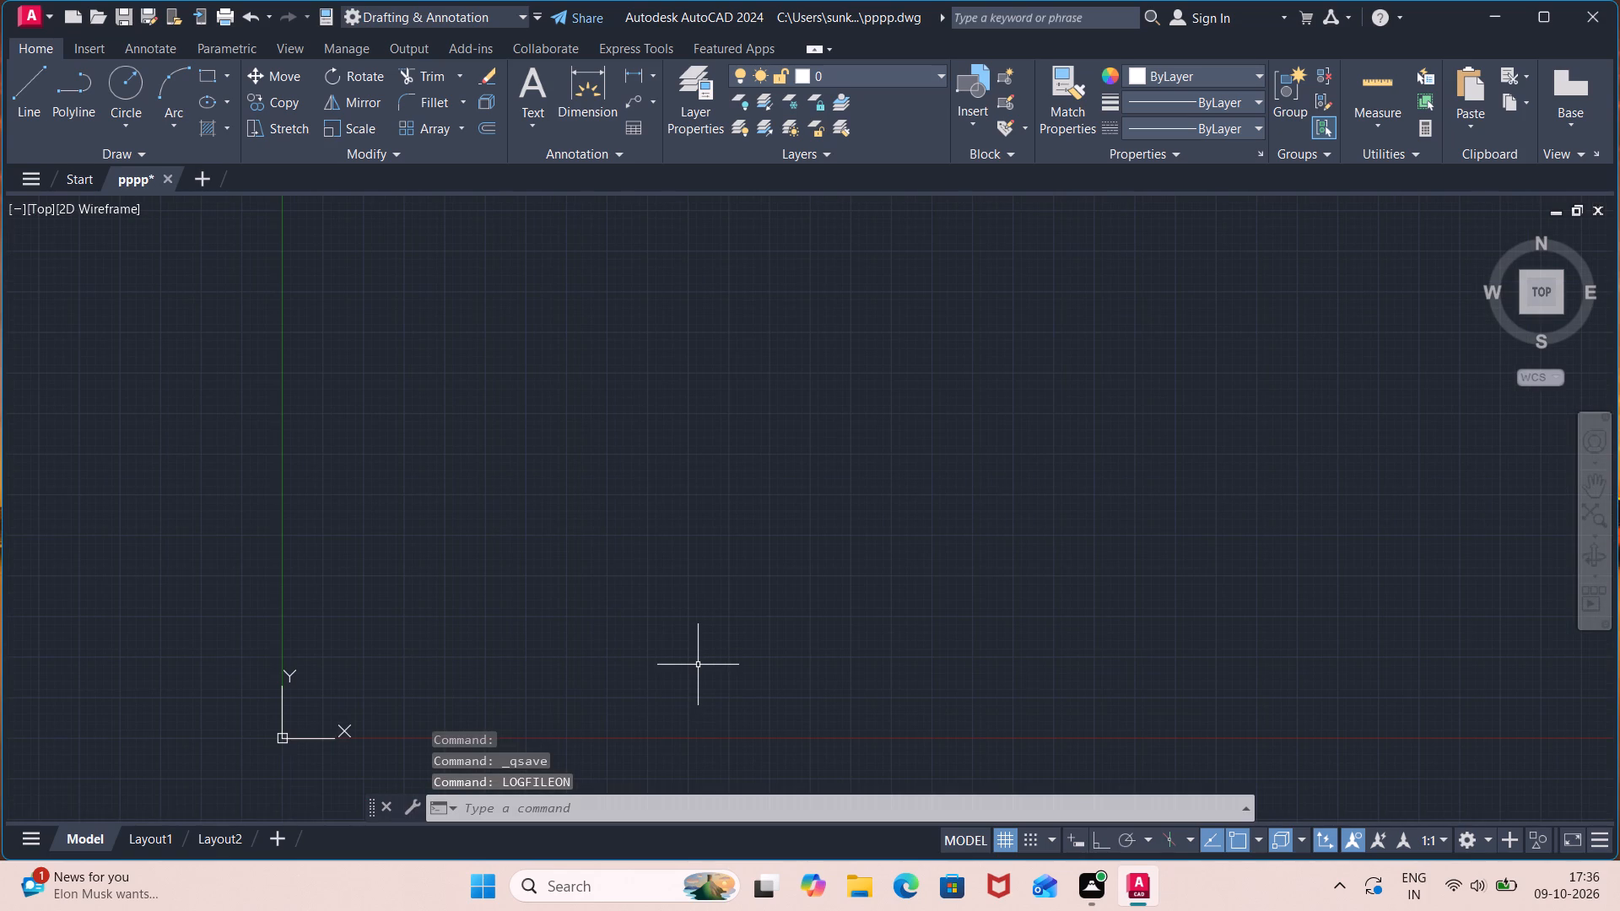
pyautogui.write('un')
pyautogui.press('Return')
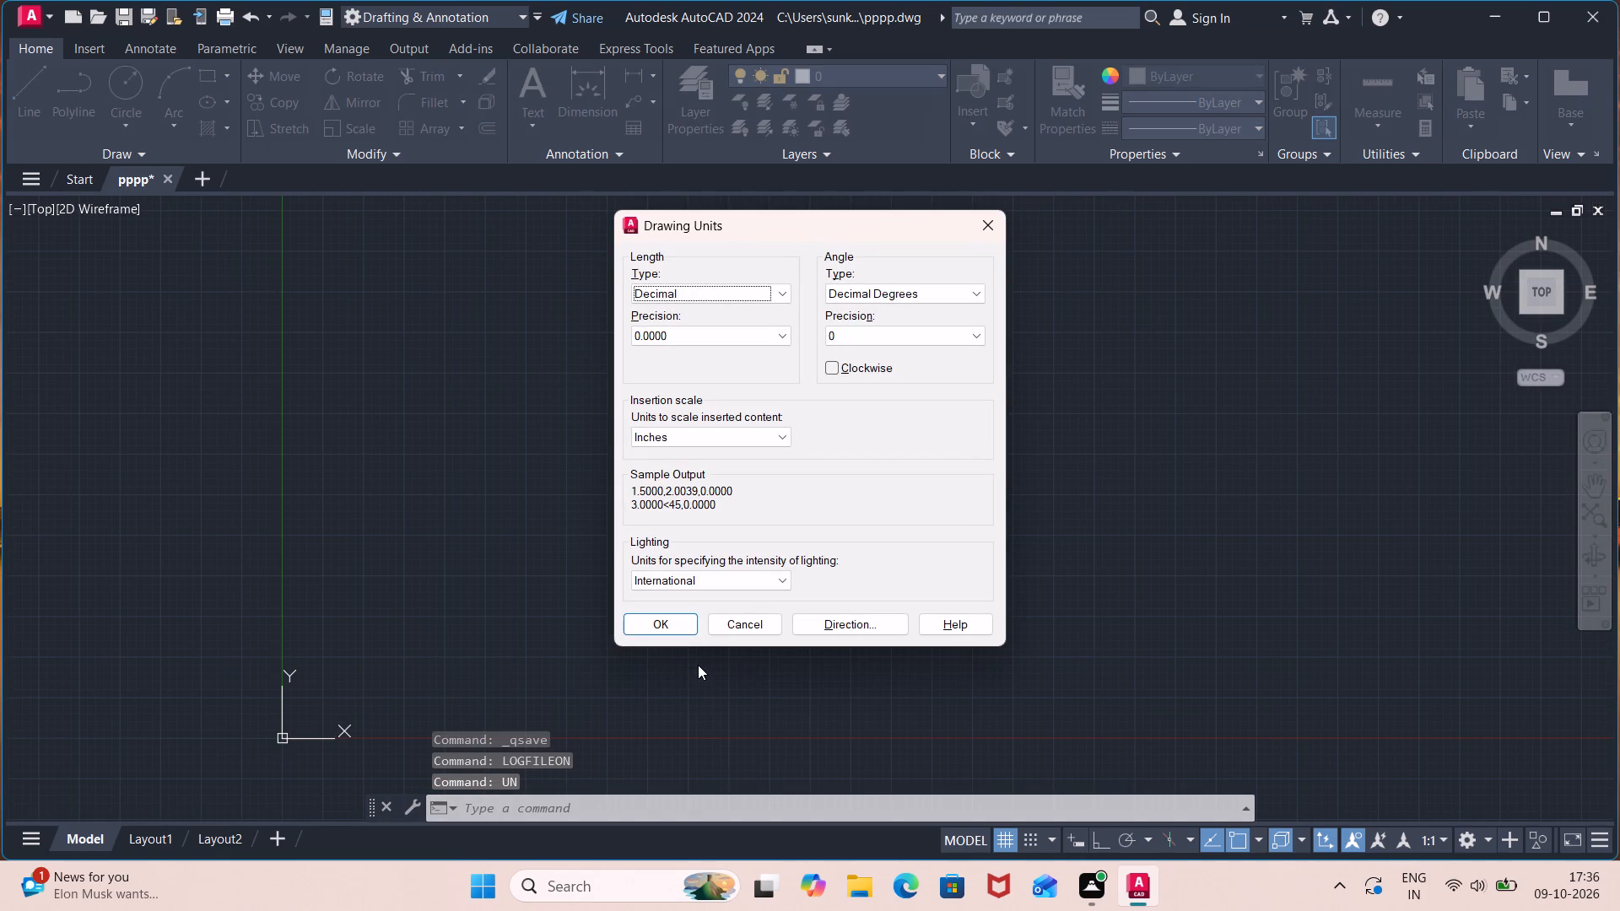
pyautogui.click(781, 298)
pyautogui.click(763, 343)
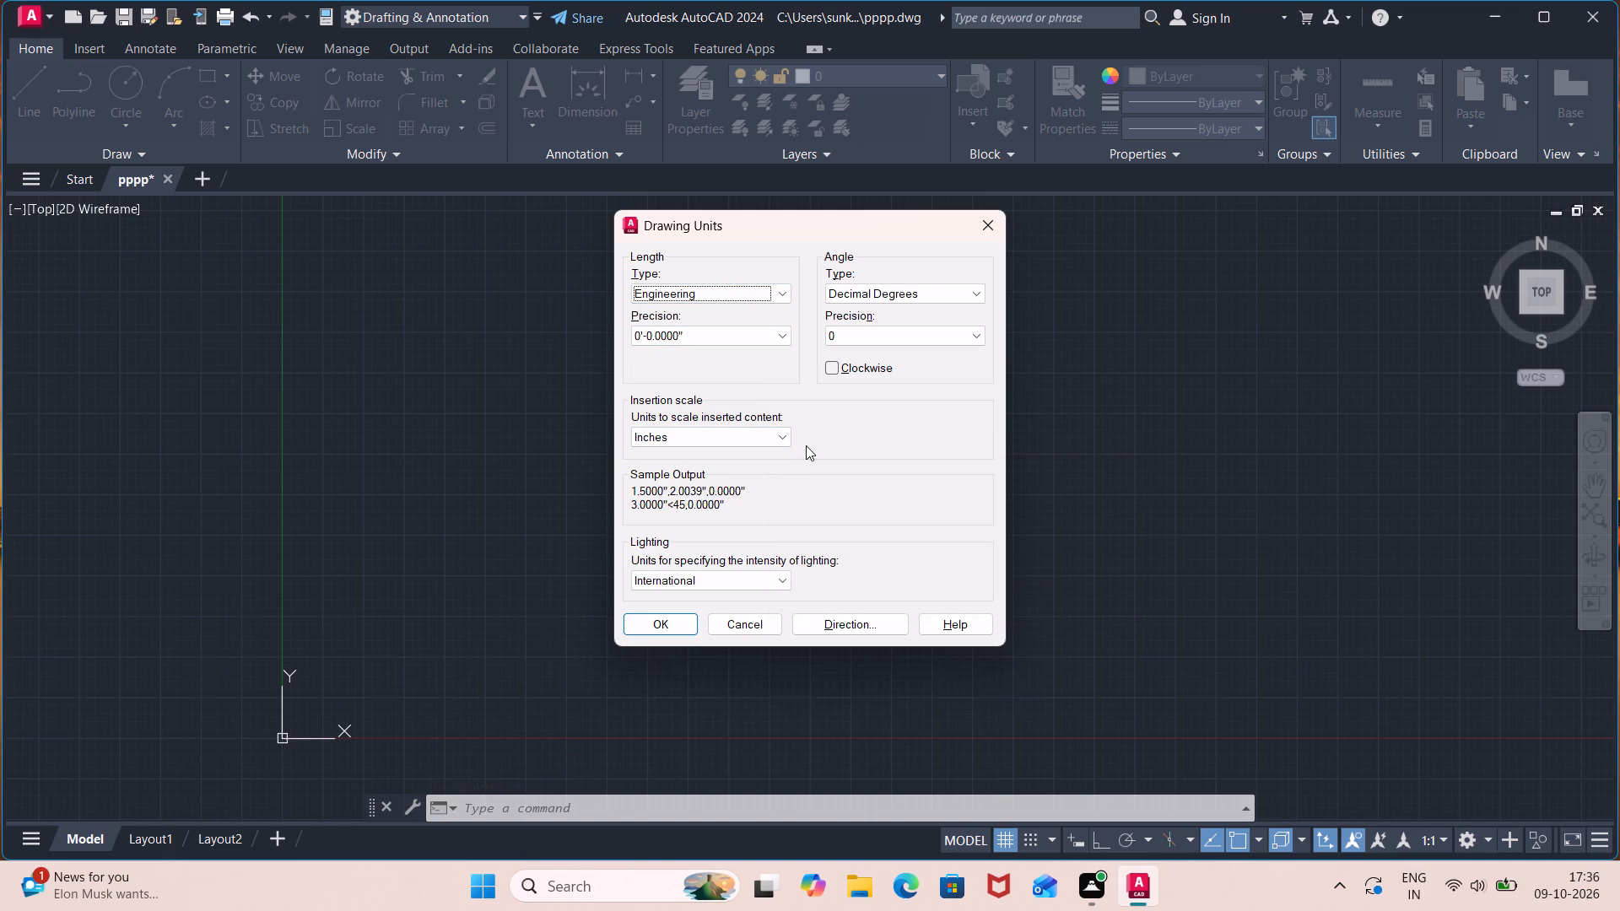
pyautogui.click(677, 616)
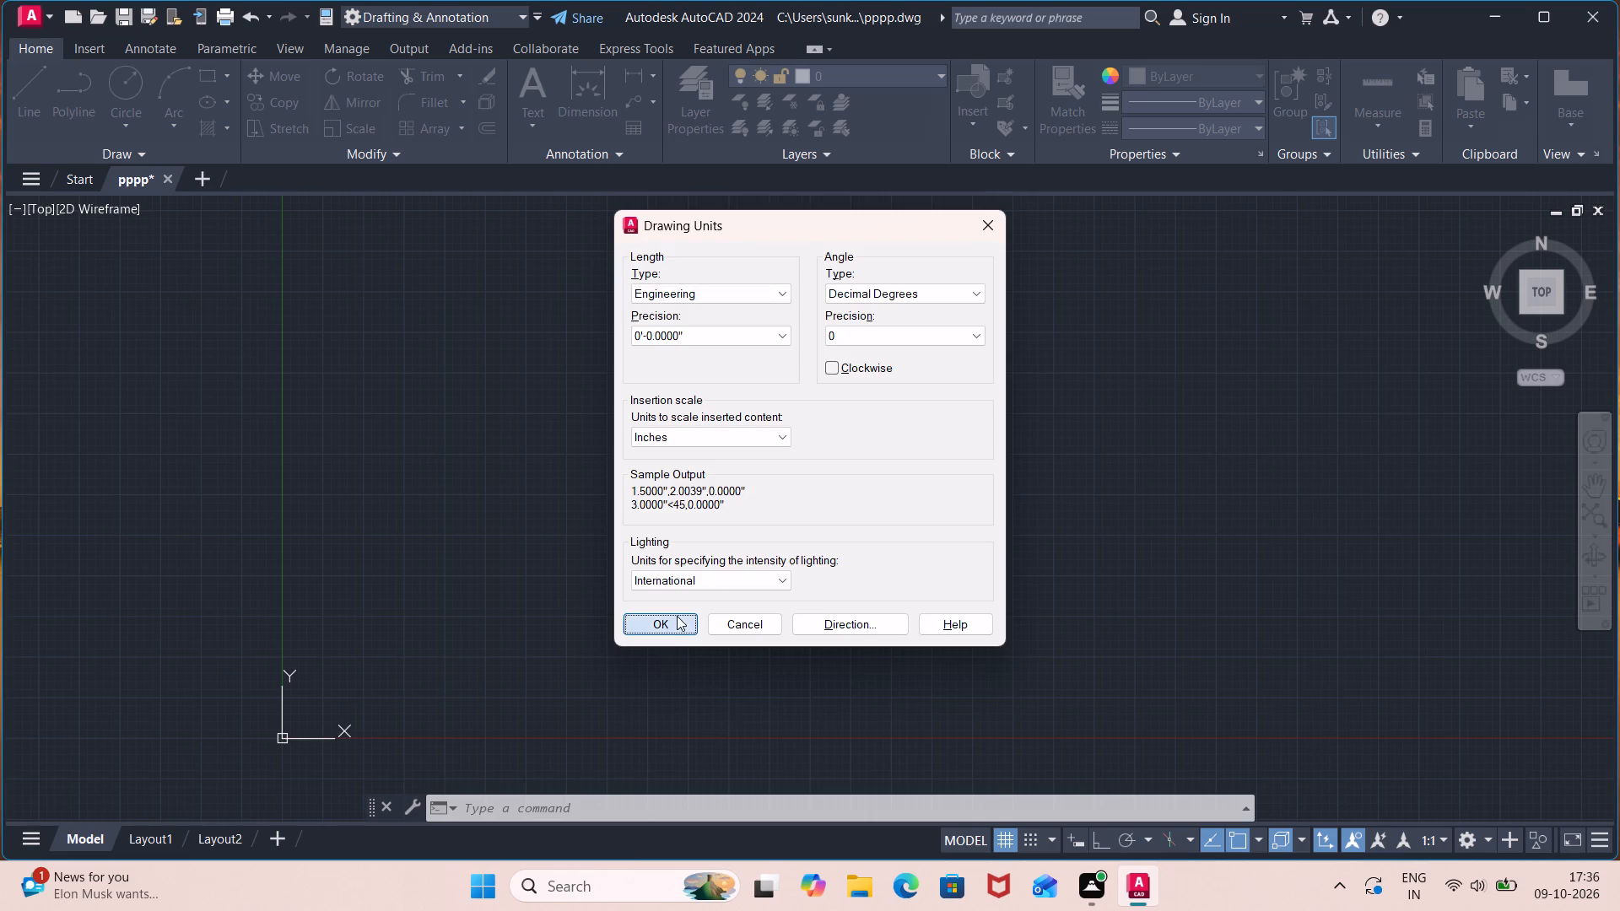
# Draw a horizontal line 30' long with Ortho turned on, as the outline's bottom edge.
pyautogui.scroll(-2, 677, 616)
pyautogui.moveTo(677, 616); pyautogui.dragTo(624, 651, button='middle')
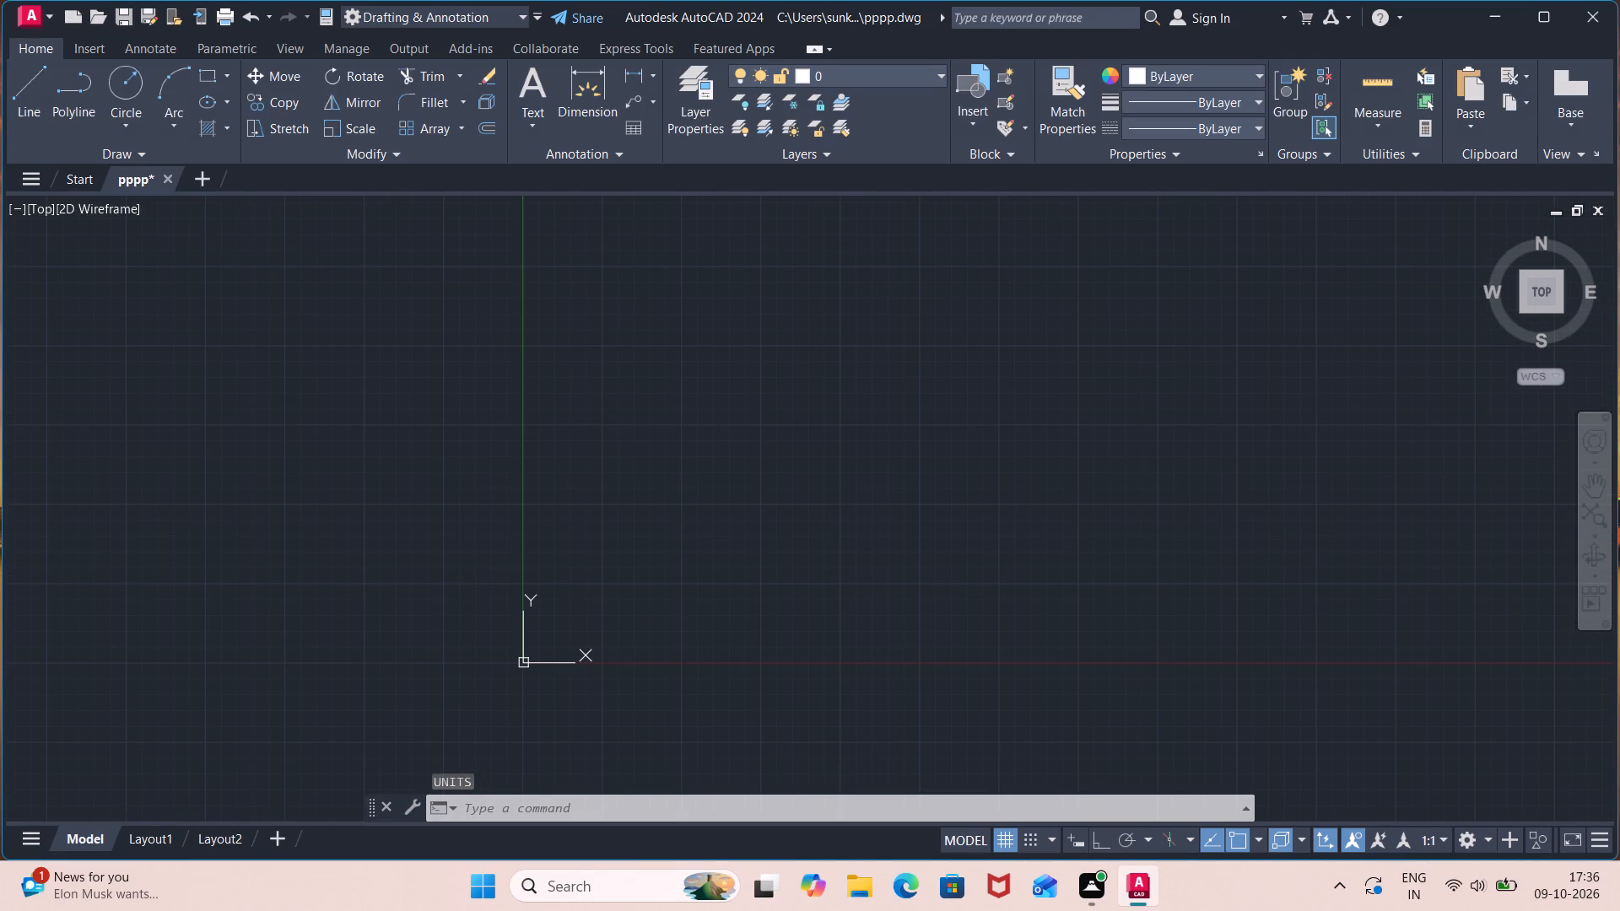
pyautogui.moveTo(624, 651); pyautogui.dragTo(621, 654, button='middle')
pyautogui.moveTo(767, 531); pyautogui.dragTo(586, 615, button='middle')
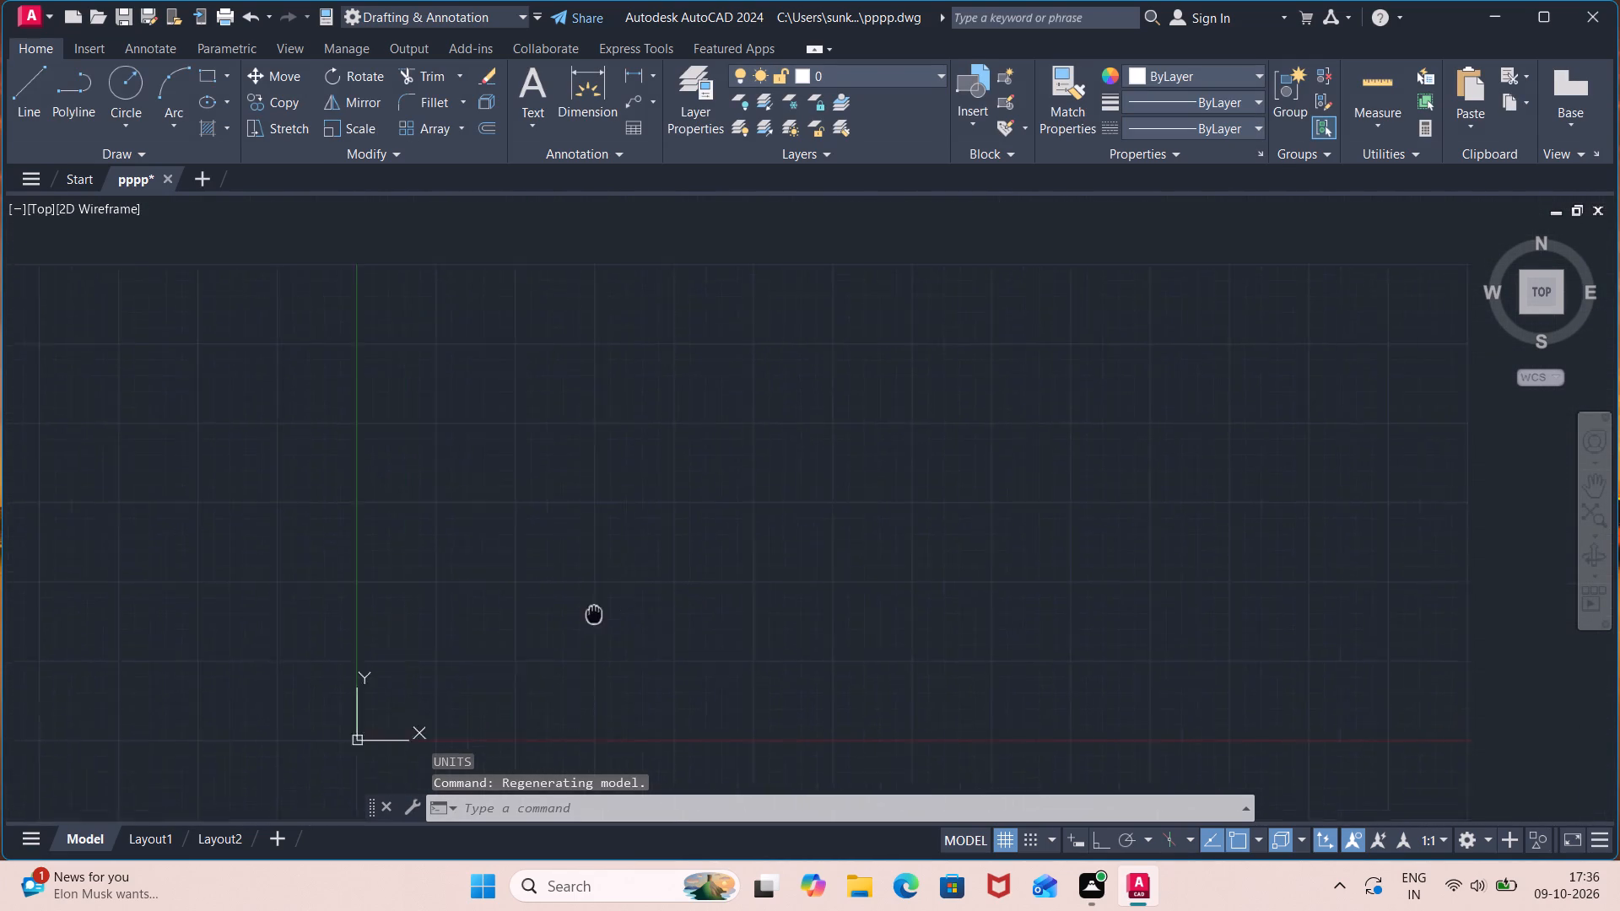
pyautogui.moveTo(586, 615); pyautogui.dragTo(236, 720, button='middle')
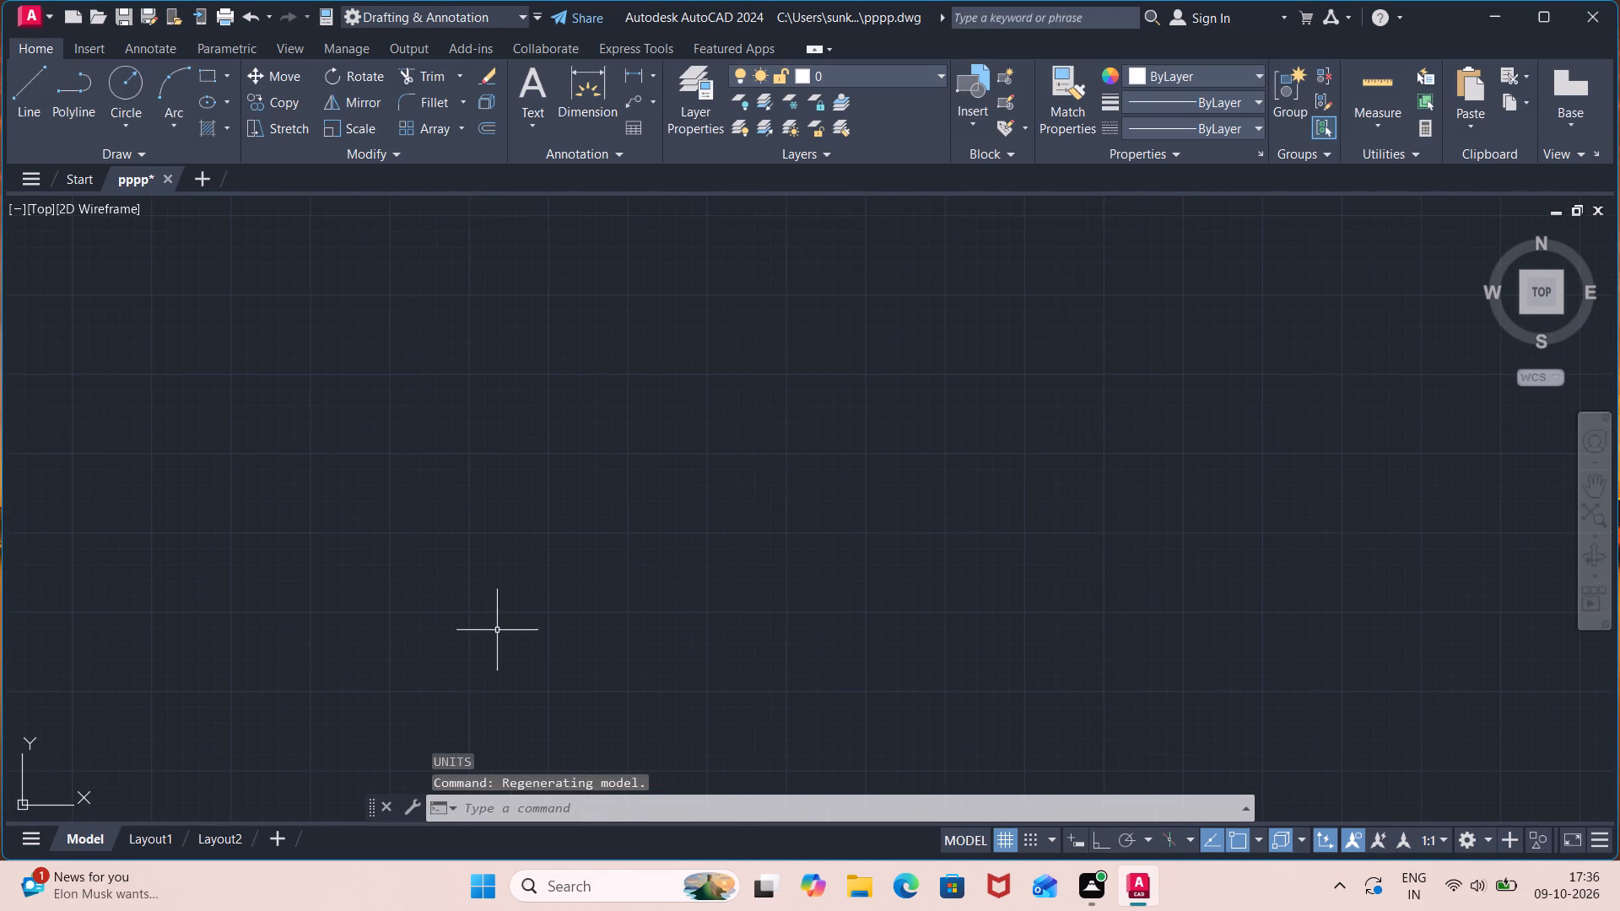
pyautogui.scroll(-1, 770, 553)
pyautogui.moveTo(828, 513); pyautogui.dragTo(697, 563, button='middle')
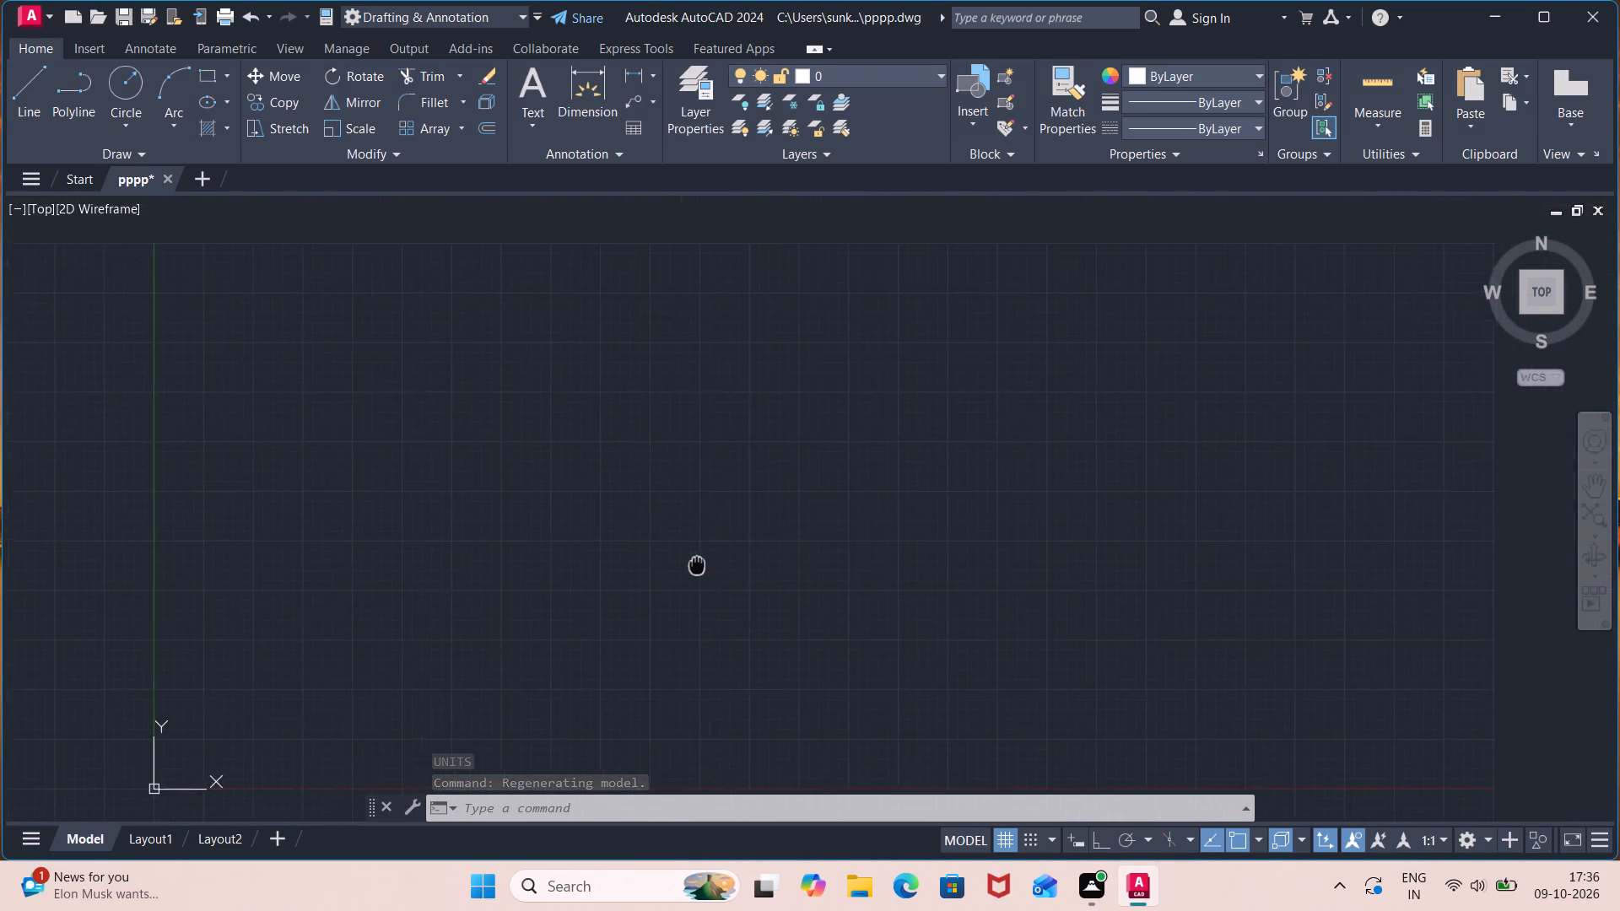
pyautogui.moveTo(697, 563); pyautogui.dragTo(542, 599, button='middle')
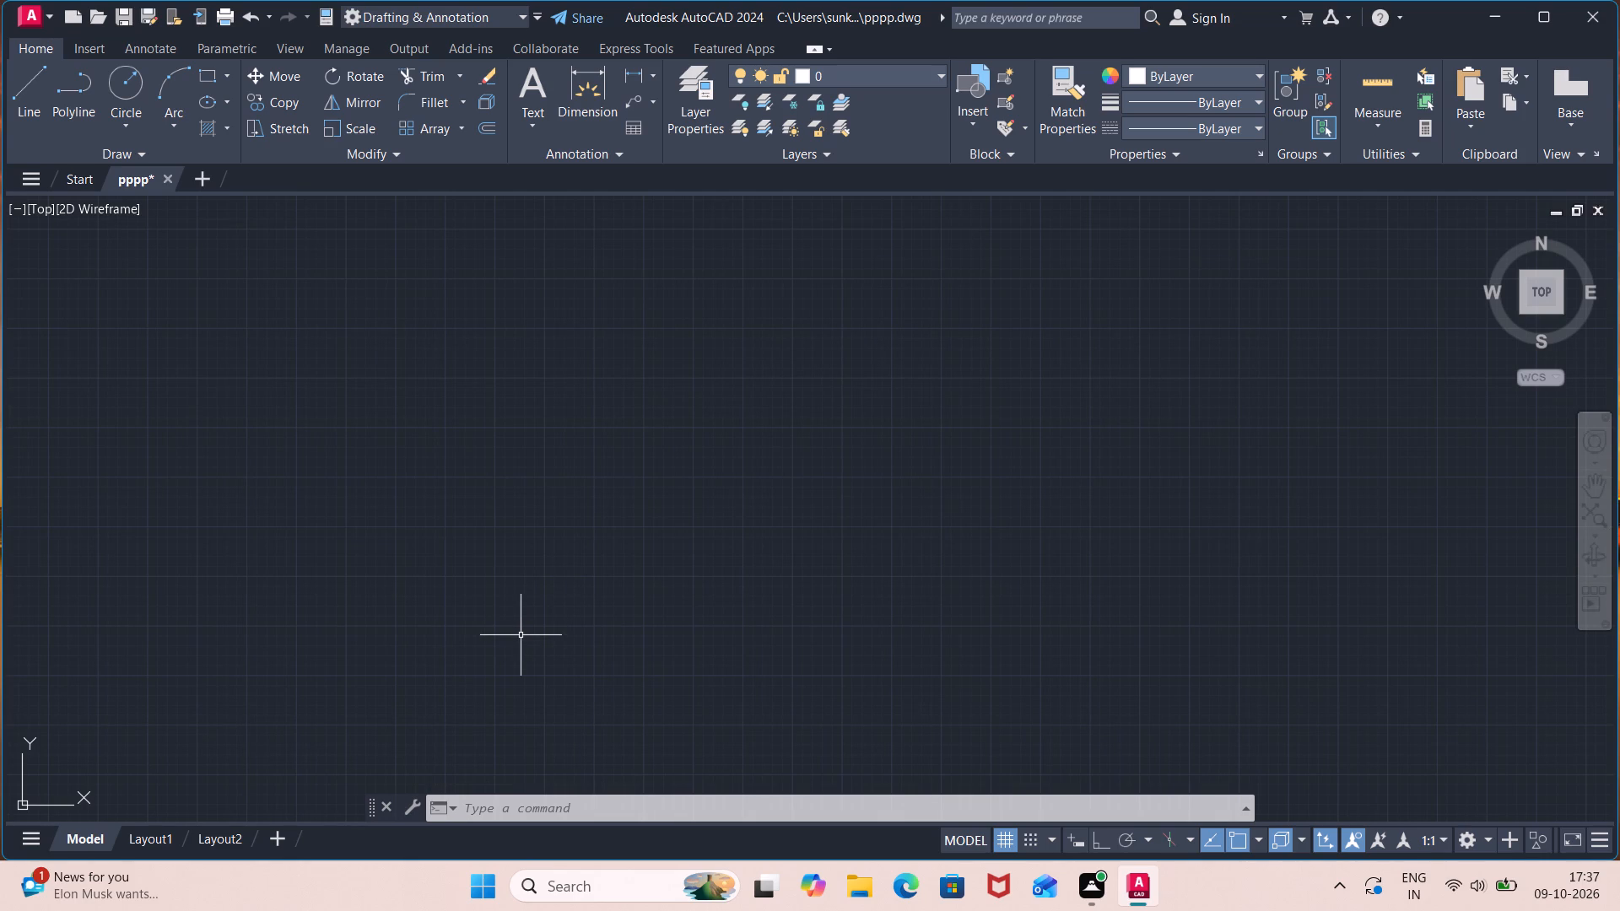
pyautogui.press('l')
pyautogui.press('Return')
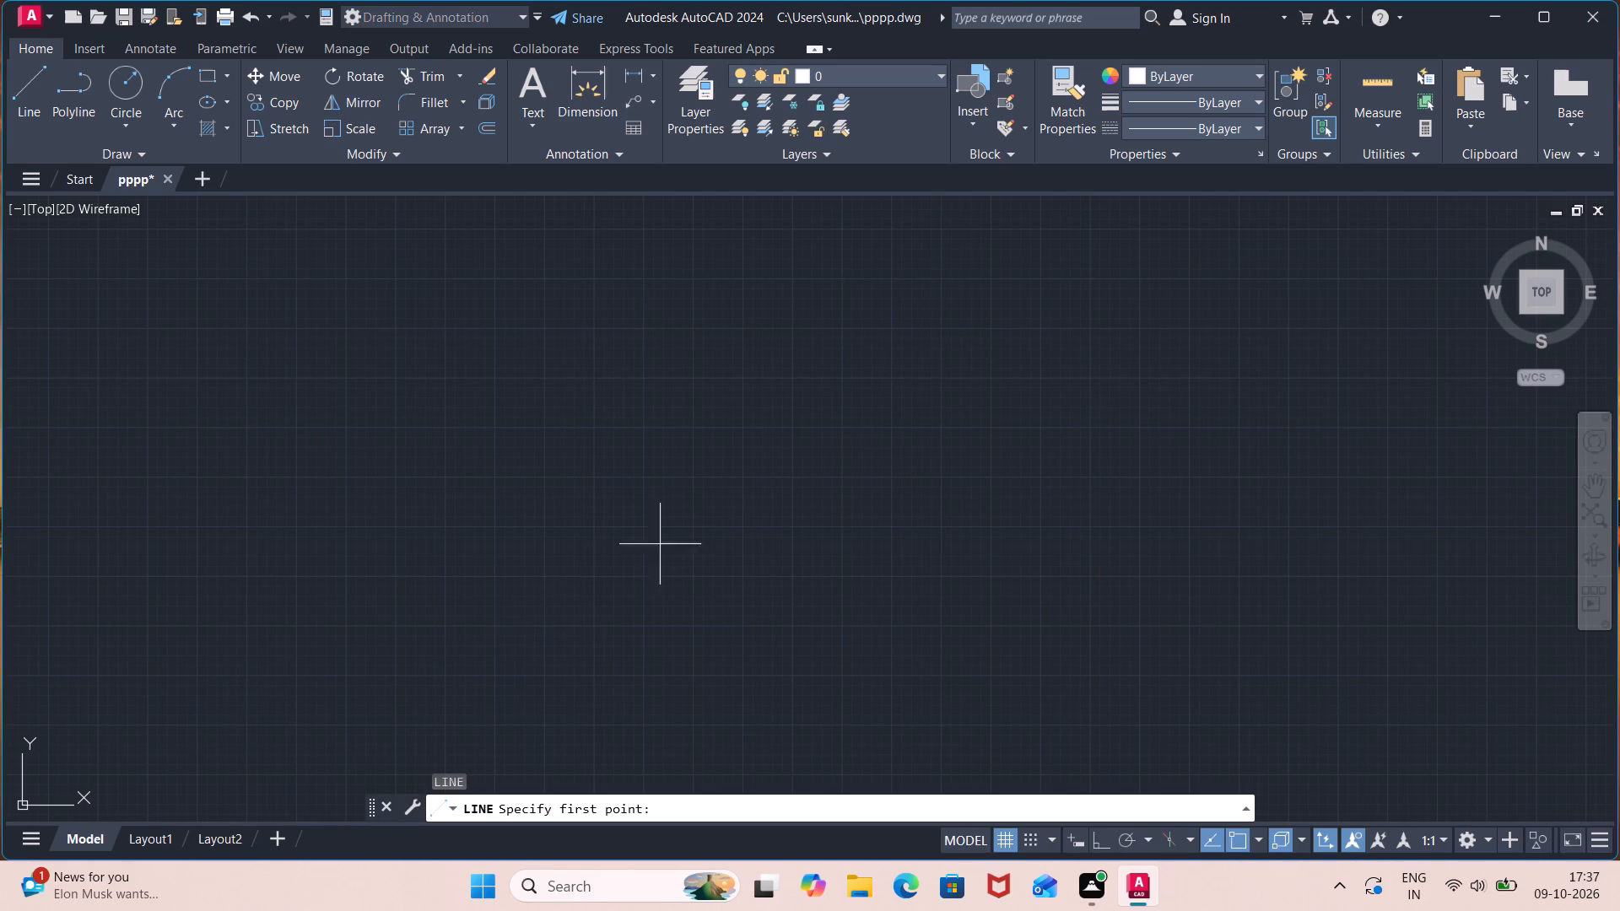
pyautogui.click(564, 349)
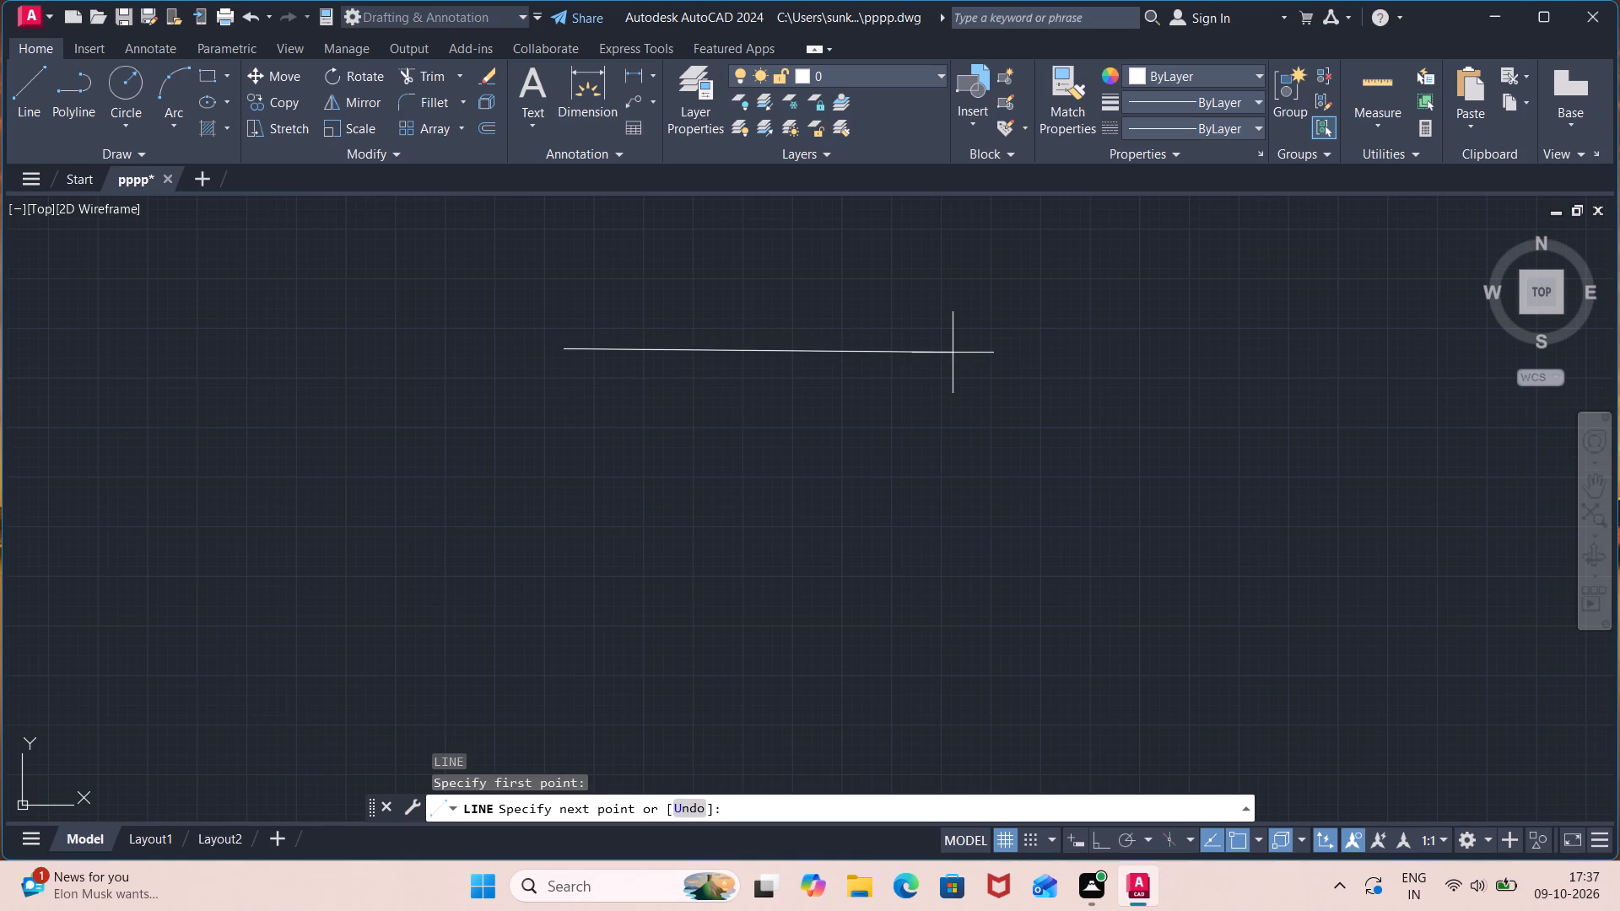
pyautogui.press('F8')
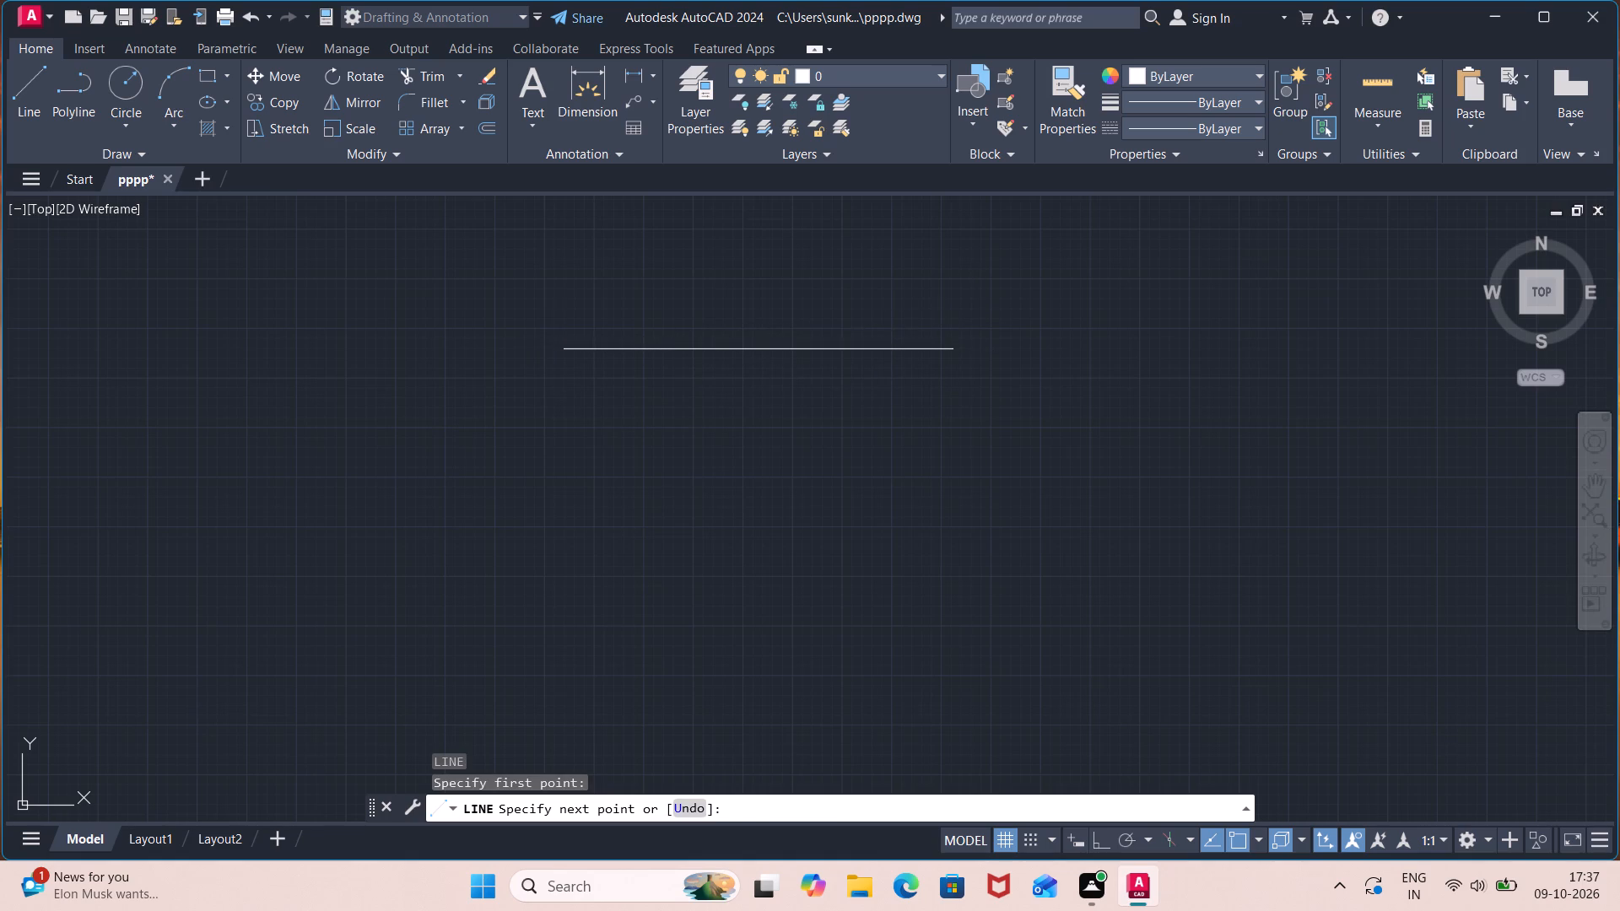
pyautogui.write("30'")
pyautogui.press('Return')
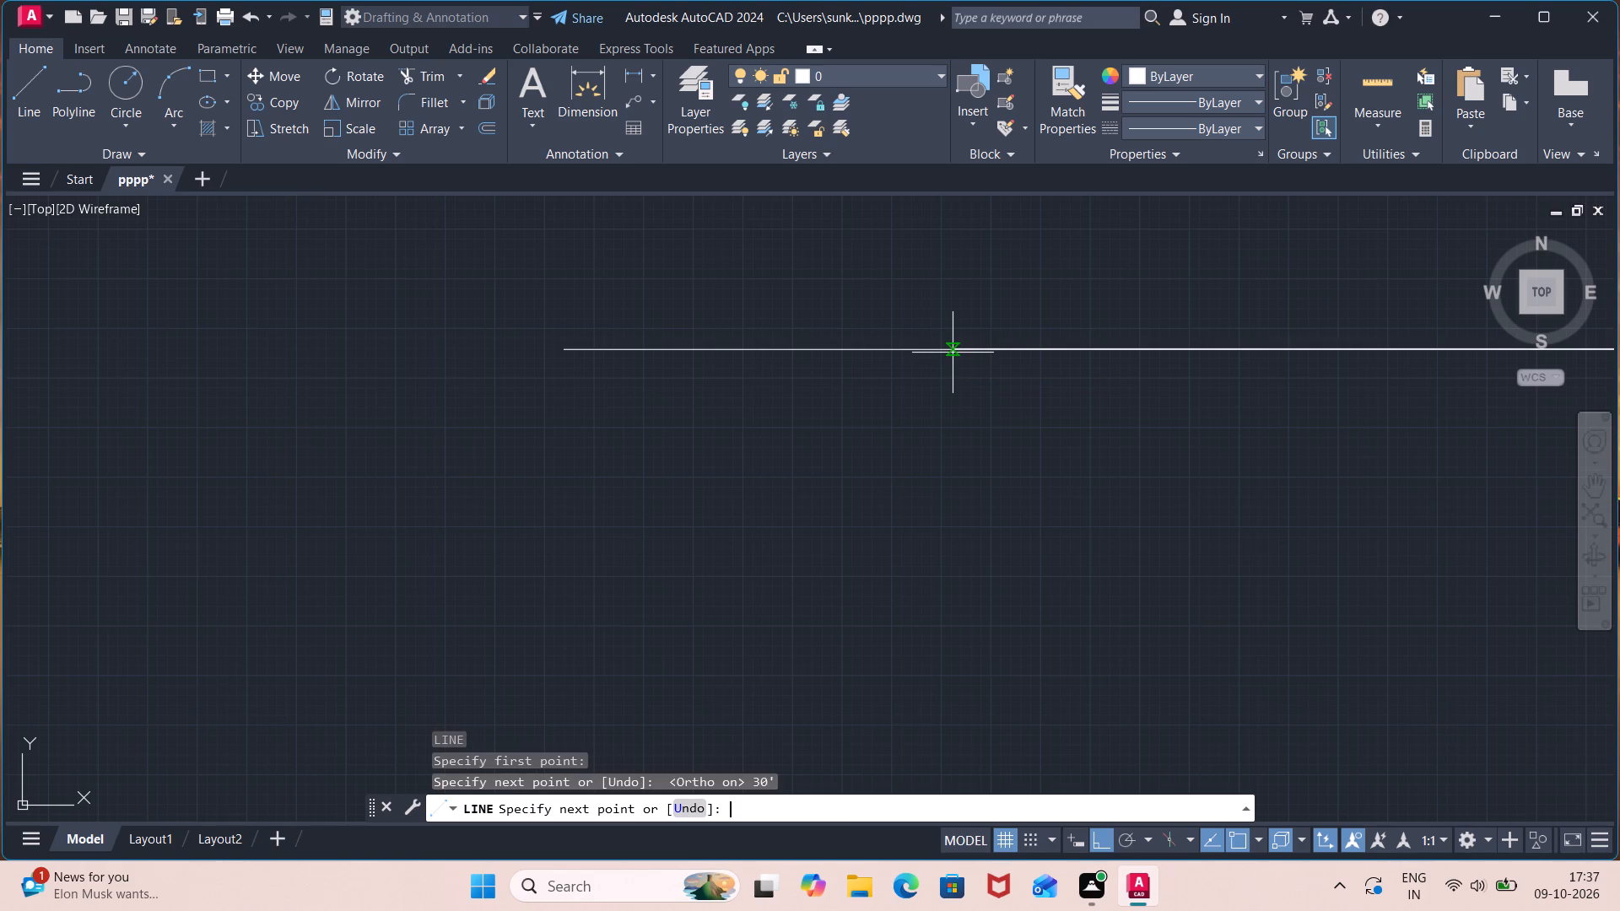
pyautogui.scroll(-5, 1074, 378)
pyautogui.scroll(-4, 1278, 467)
pyautogui.moveTo(1296, 463); pyautogui.dragTo(812, 598, button='middle')
pyautogui.moveTo(975, 464); pyautogui.dragTo(953, 661, button='middle')
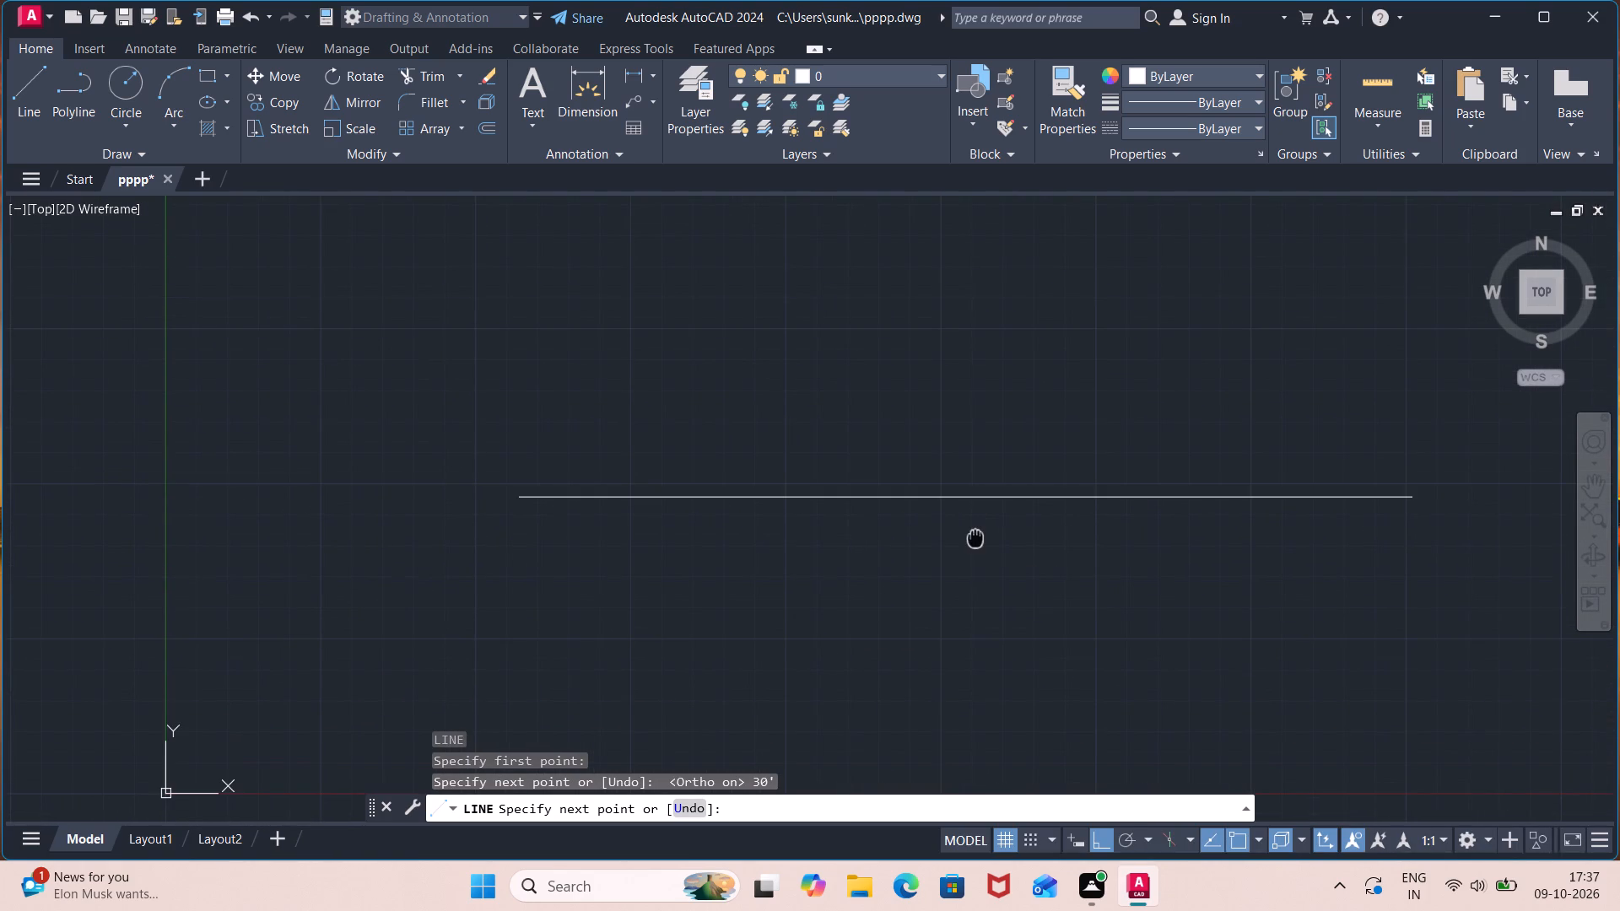
pyautogui.moveTo(953, 661); pyautogui.dragTo(940, 720, button='middle')
pyautogui.scroll(-9, 962, 703)
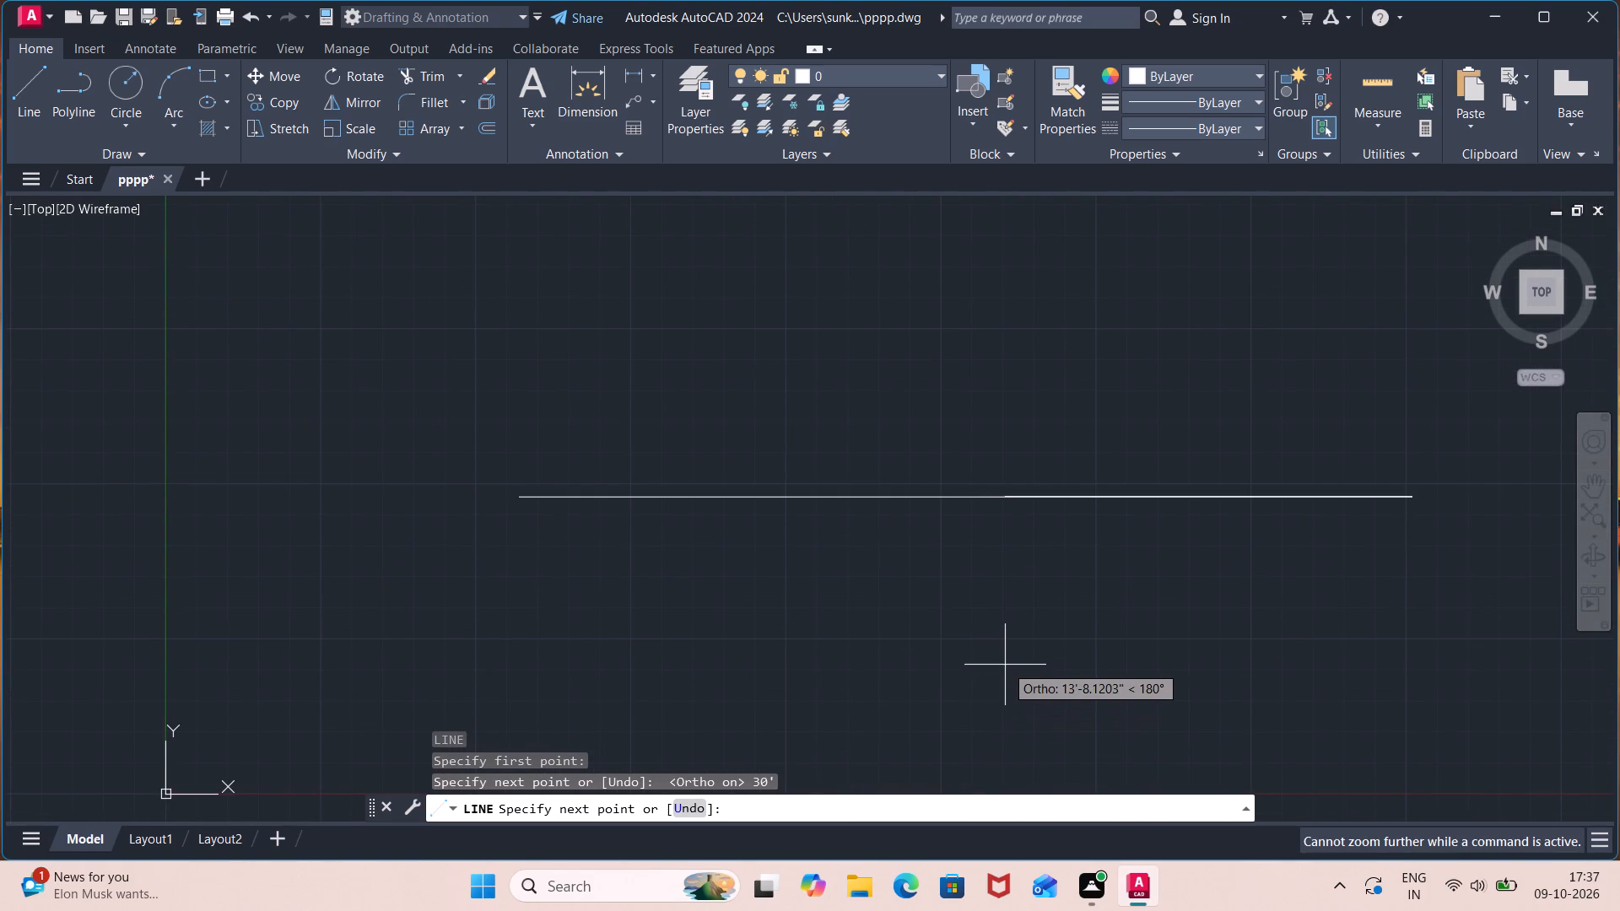
pyautogui.scroll(-2, 1006, 664)
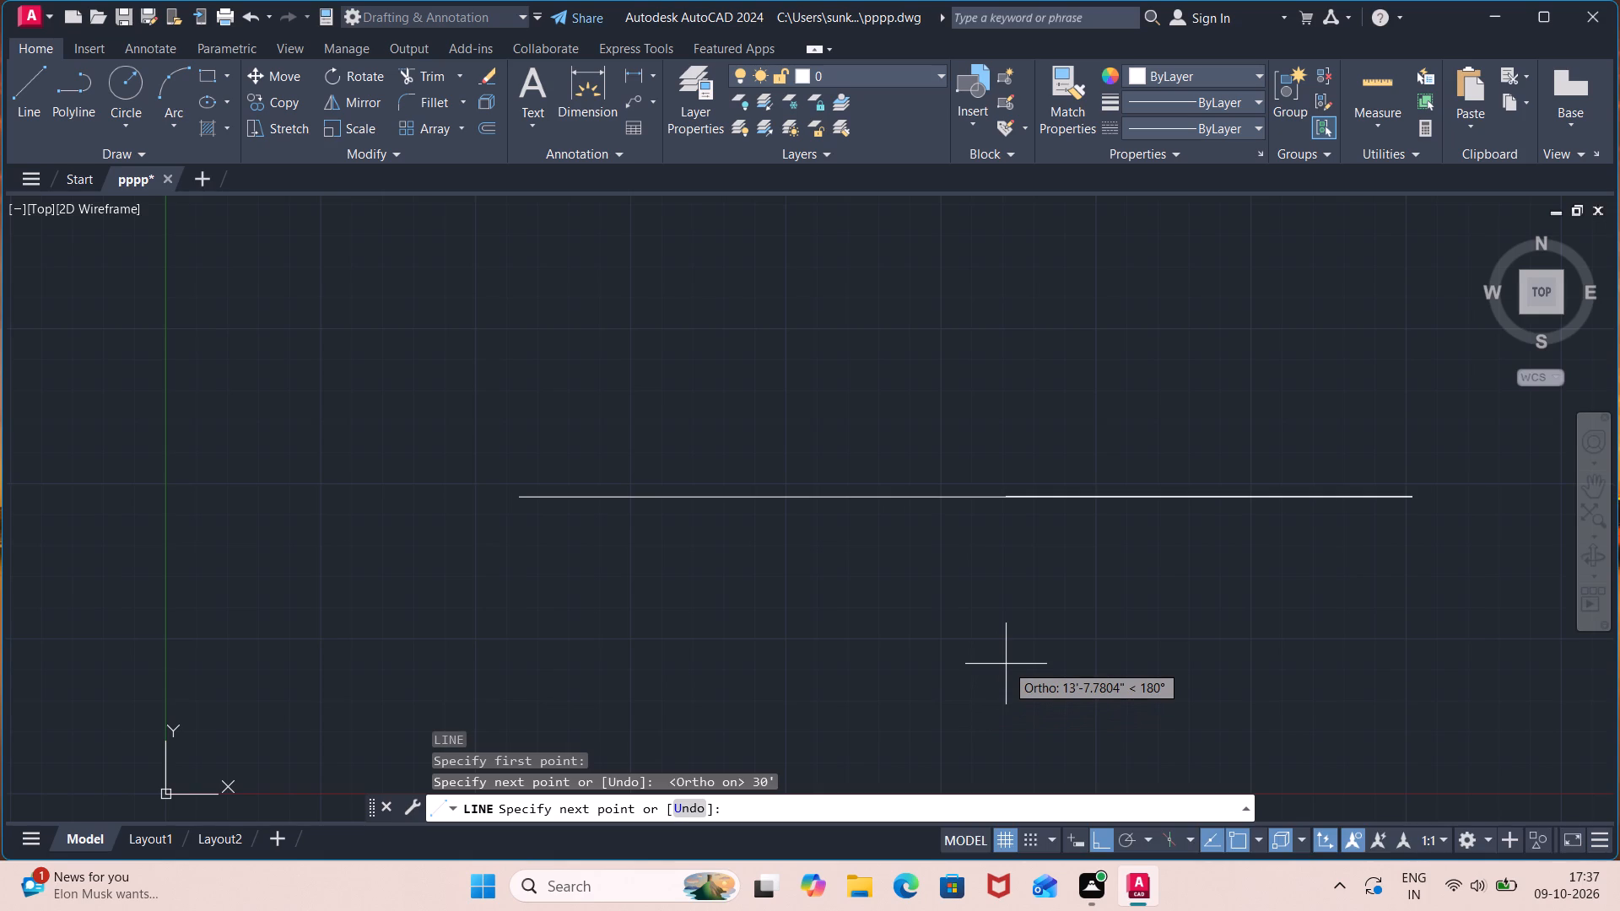
pyautogui.press('Escape')
# Draw lines from the bottom line's right end 45' up and 30' left, closing the rectangle at the bottom line's left end.
pyautogui.scroll(-3, 1030, 655)
pyautogui.moveTo(1043, 625); pyautogui.dragTo(954, 701, button='middle')
pyautogui.scroll(1, 954, 701)
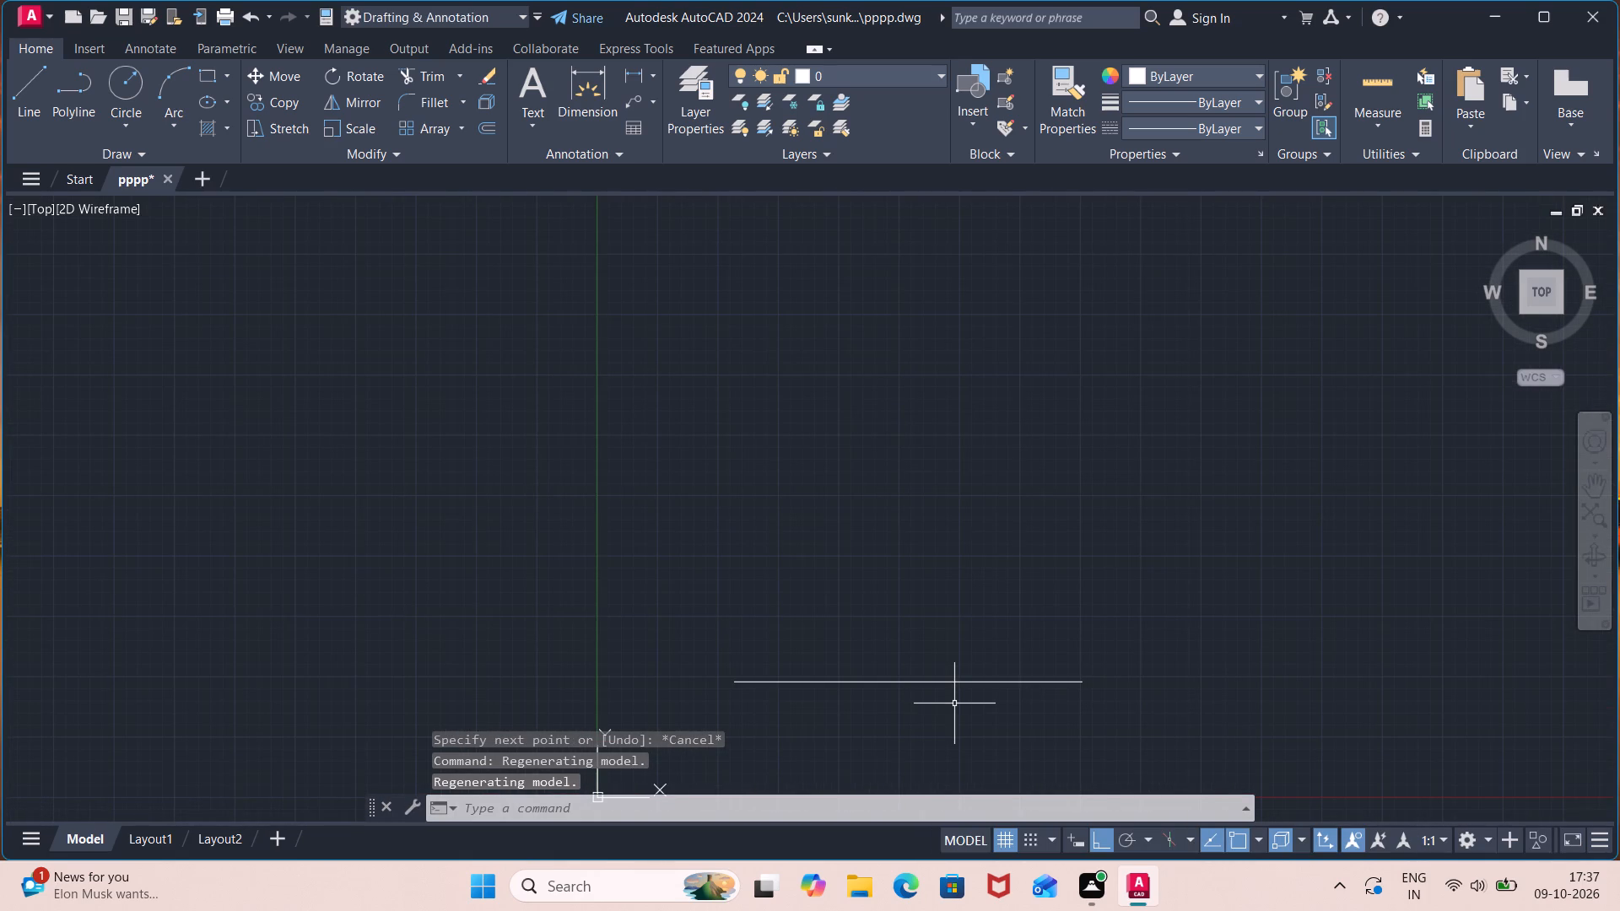
pyautogui.press('l')
pyautogui.press('Return')
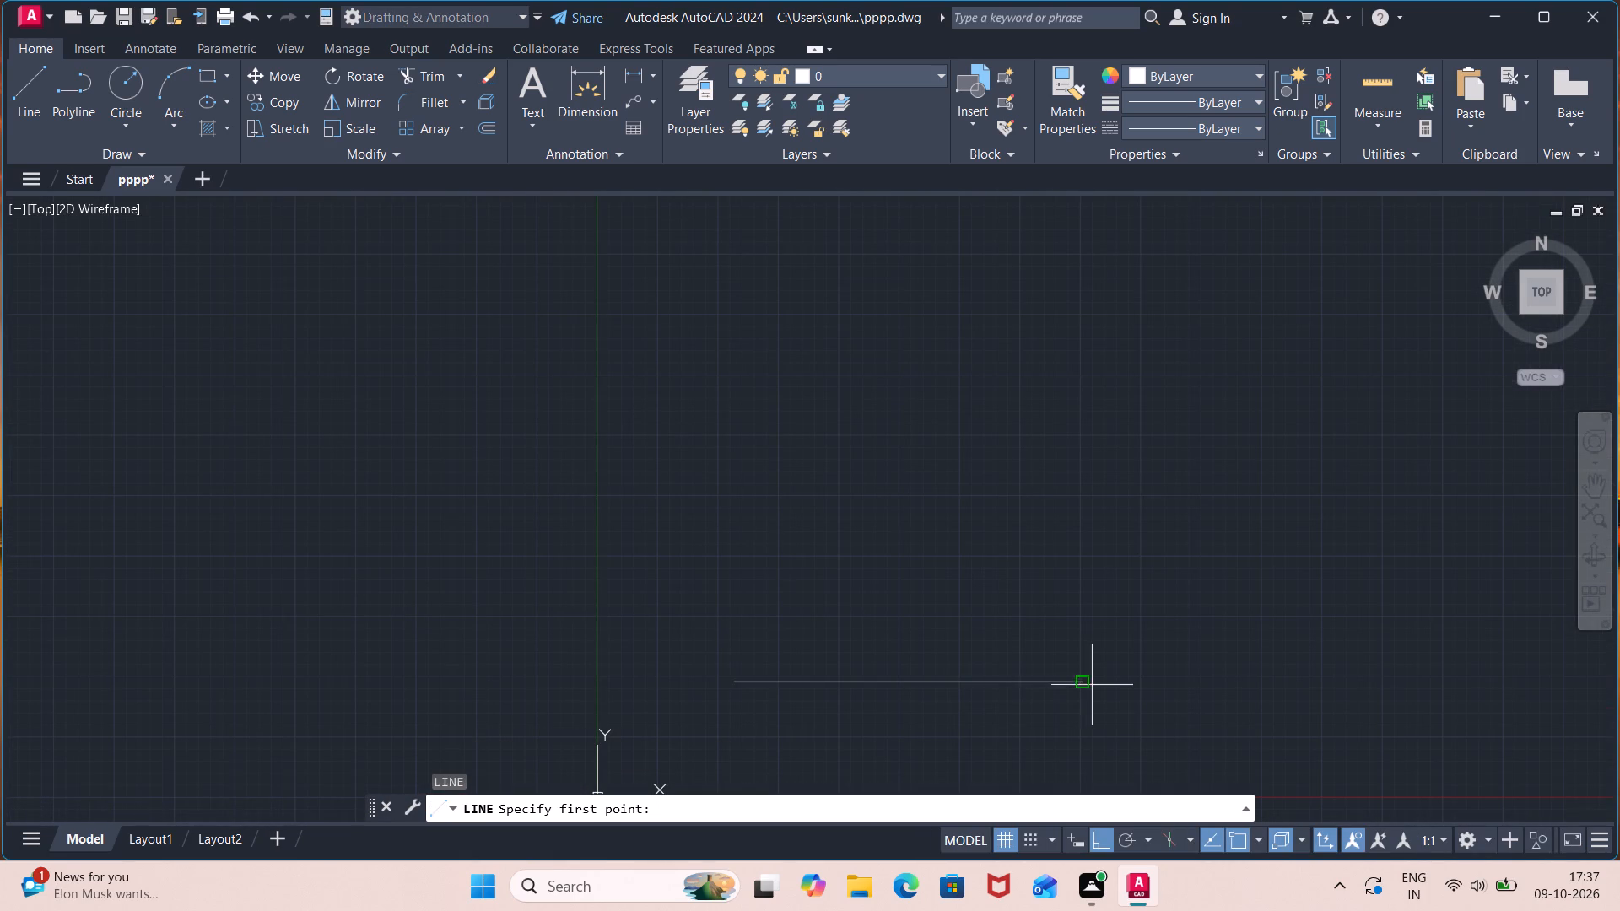
pyautogui.click(1080, 680)
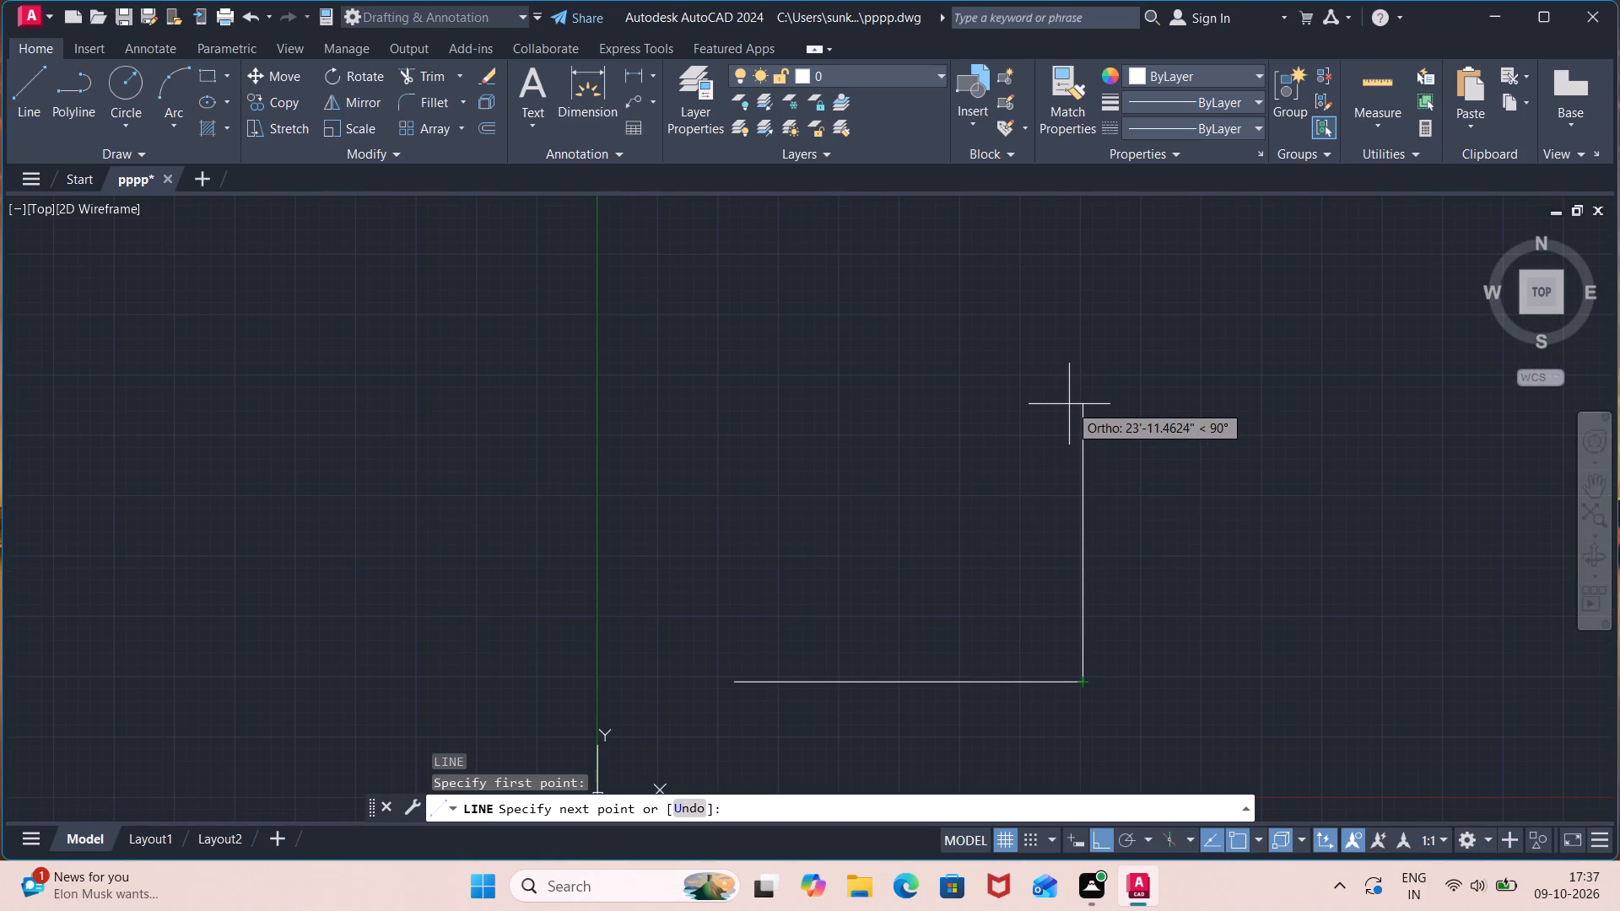
pyautogui.write("45'")
pyautogui.press('Return')
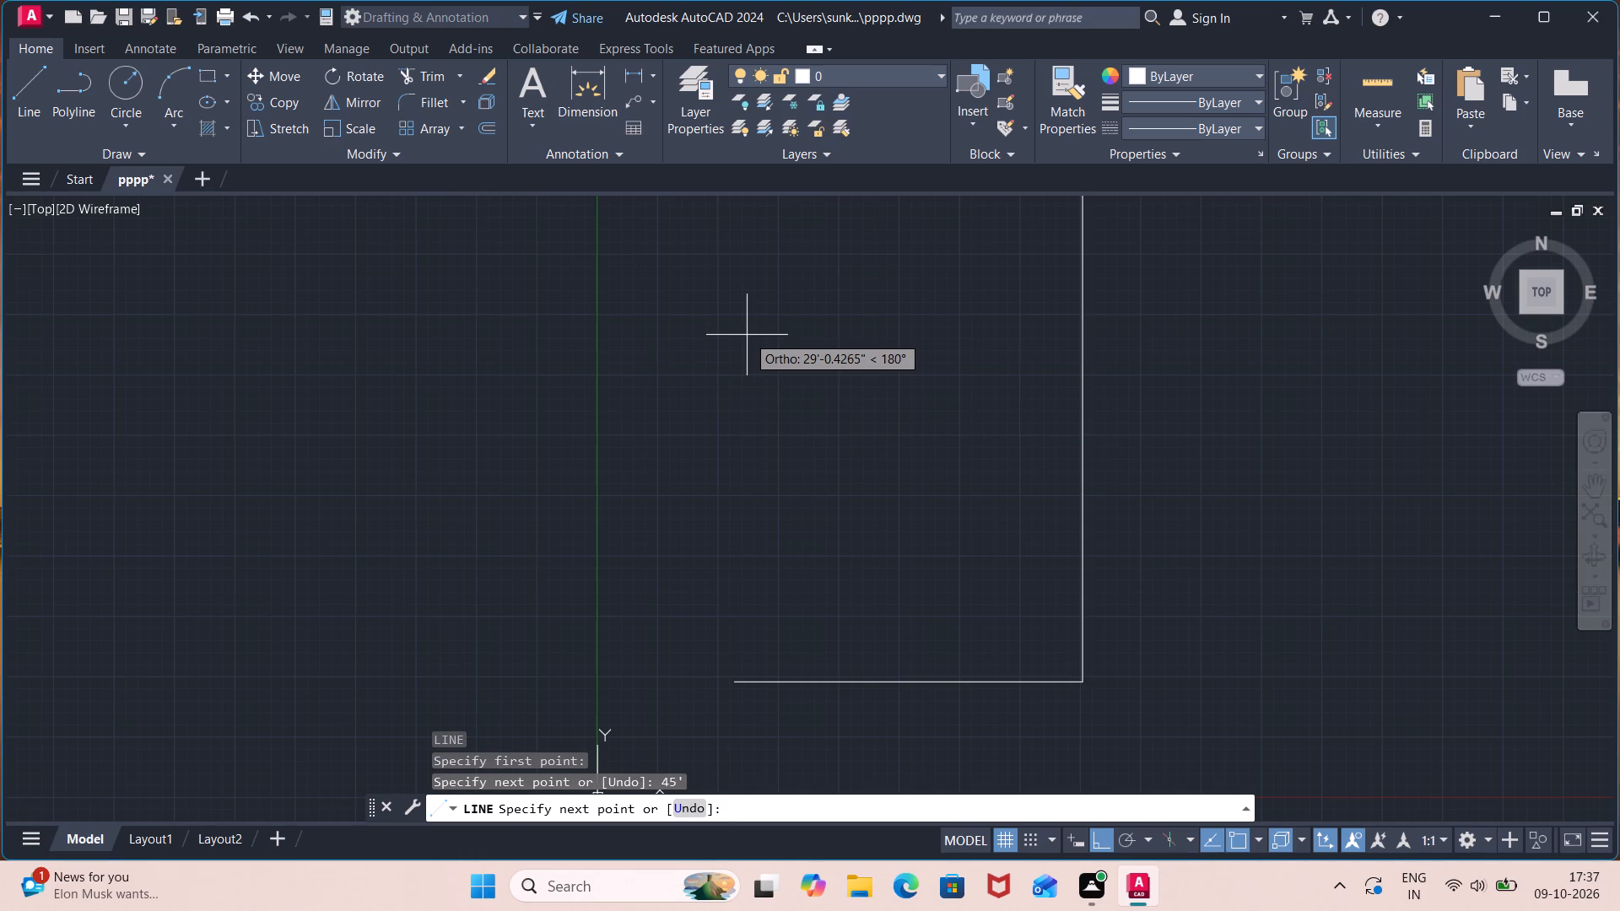
pyautogui.write('30')
pyautogui.press("'")
pyautogui.press('Return')
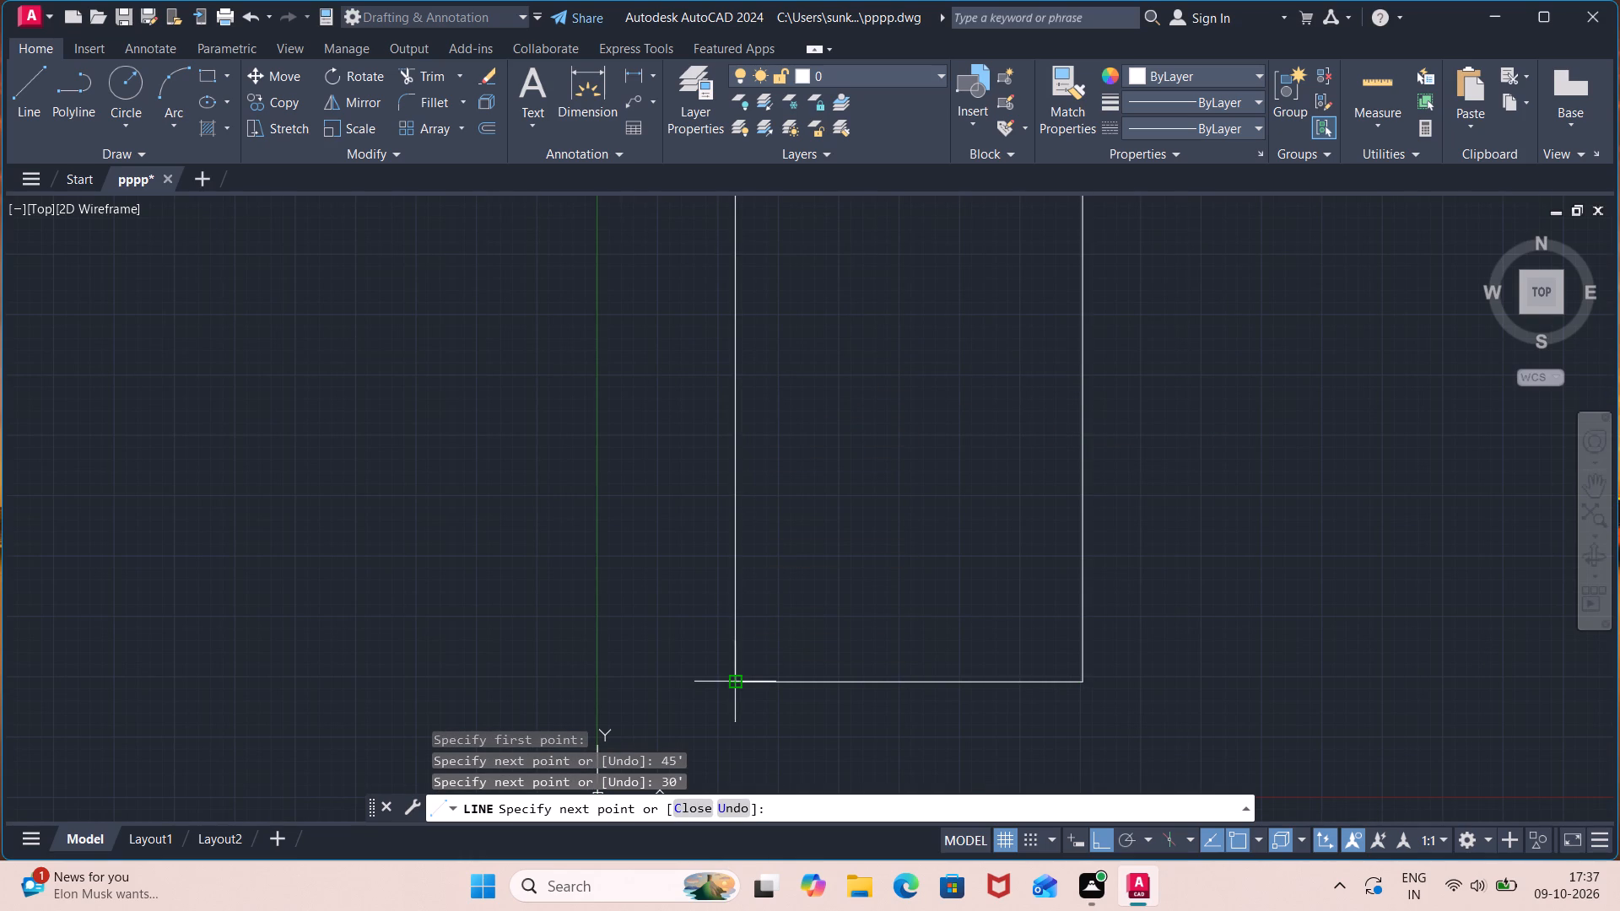
pyautogui.click(734, 677)
pyautogui.scroll(-1, 855, 569)
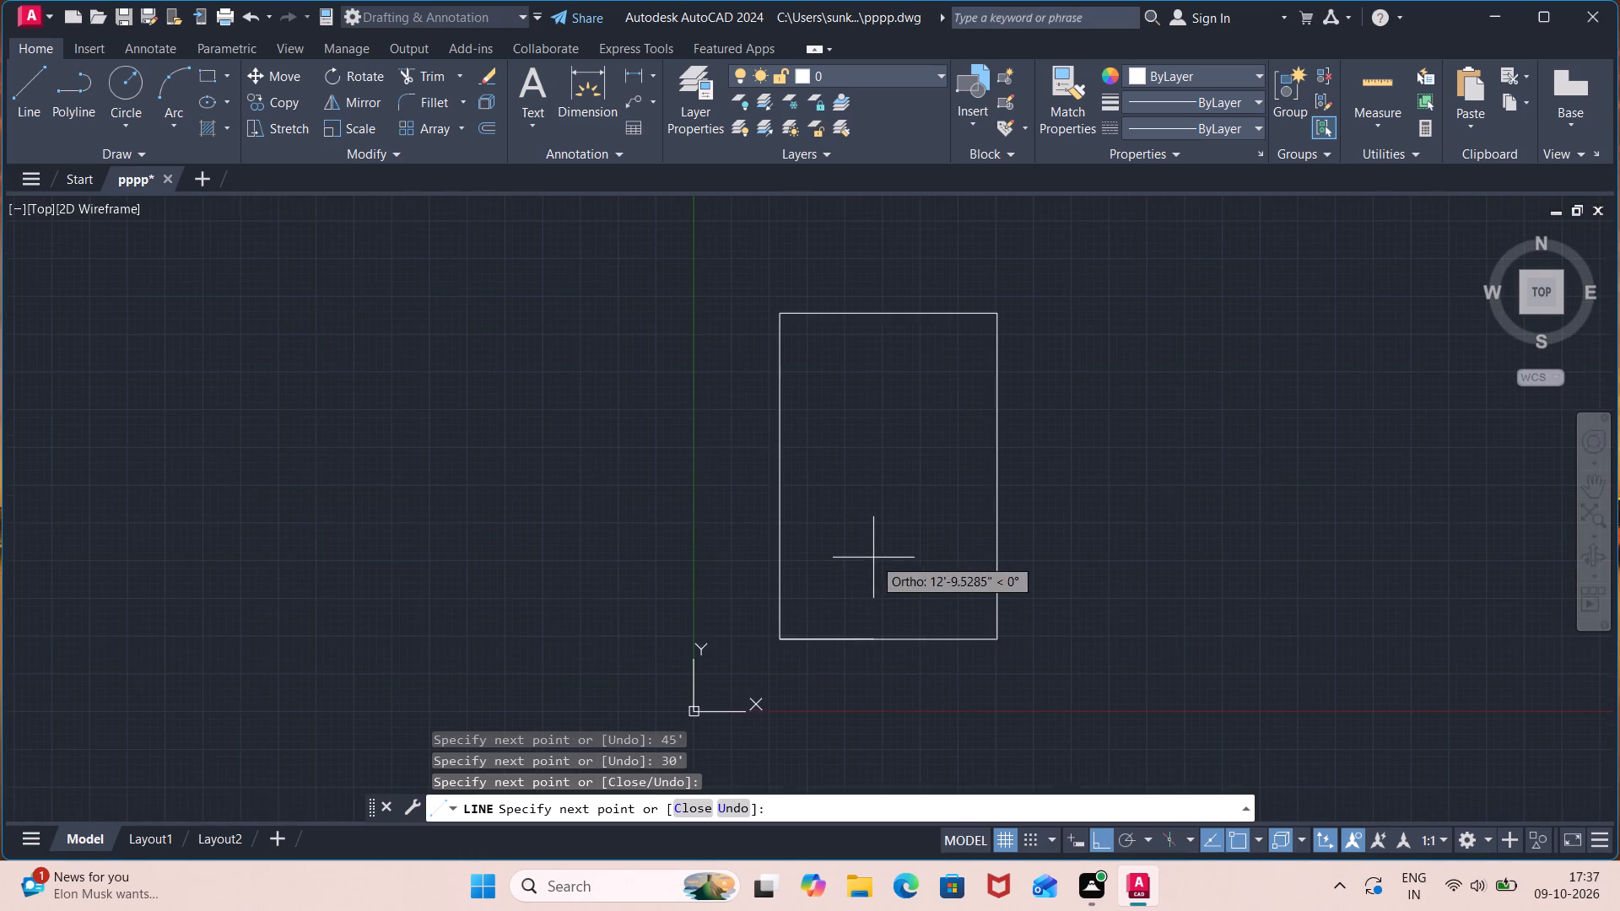
# Offset all four edges of the rectangular outline 9" inward to form the outer wall thickness.
pyautogui.moveTo(873, 557); pyautogui.dragTo(874, 655, button='middle')
pyautogui.write('off')
pyautogui.press('Escape')
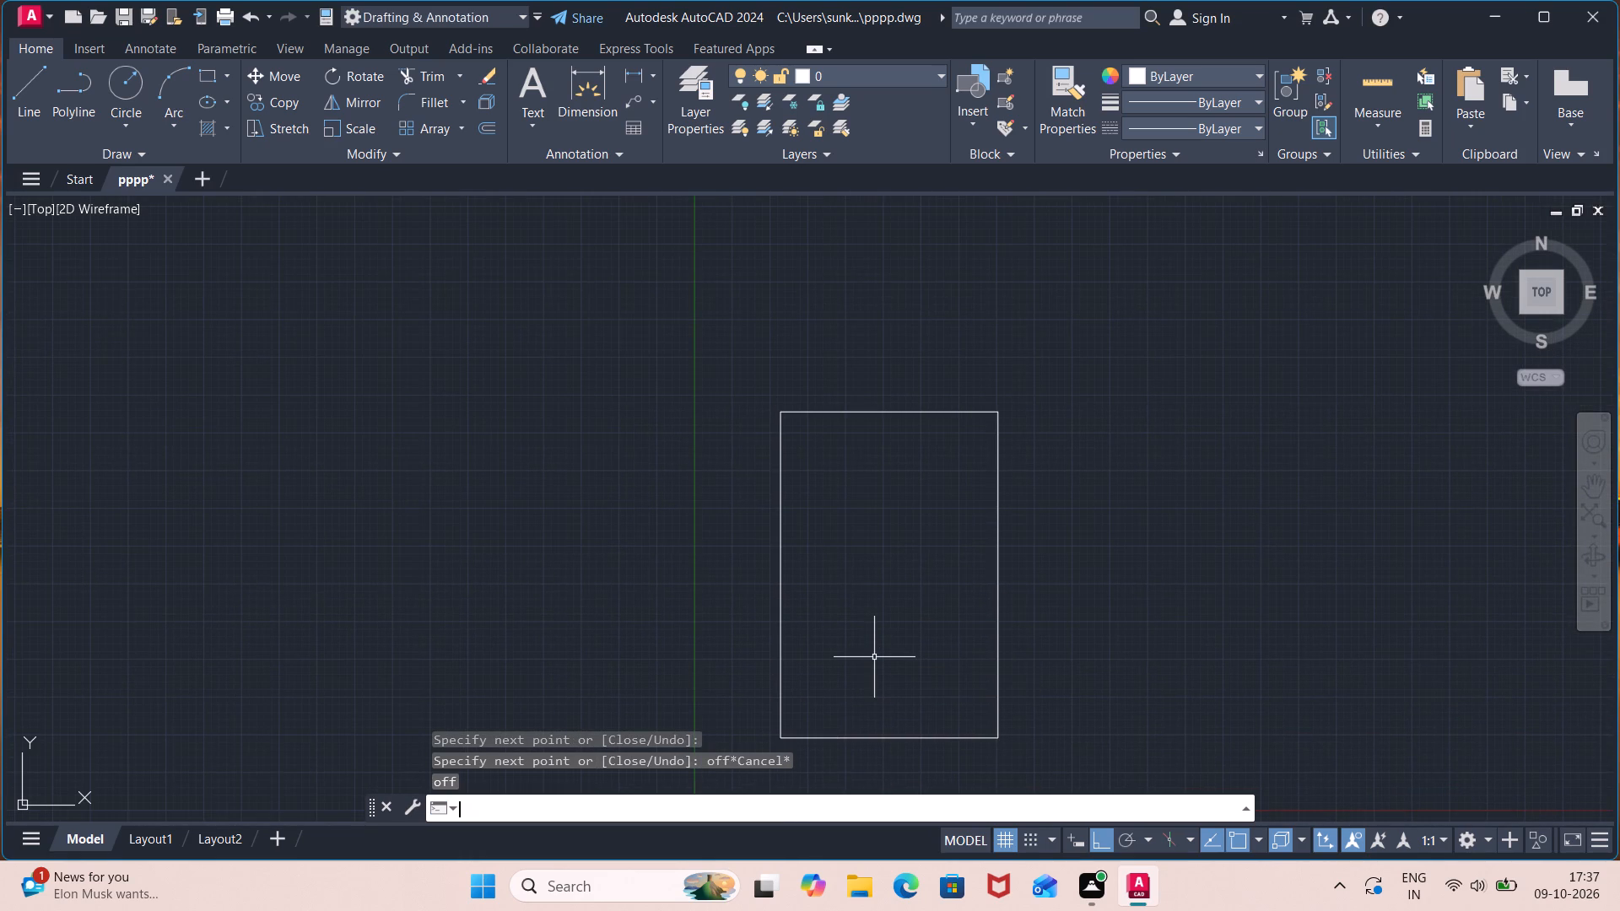
pyautogui.write('off')
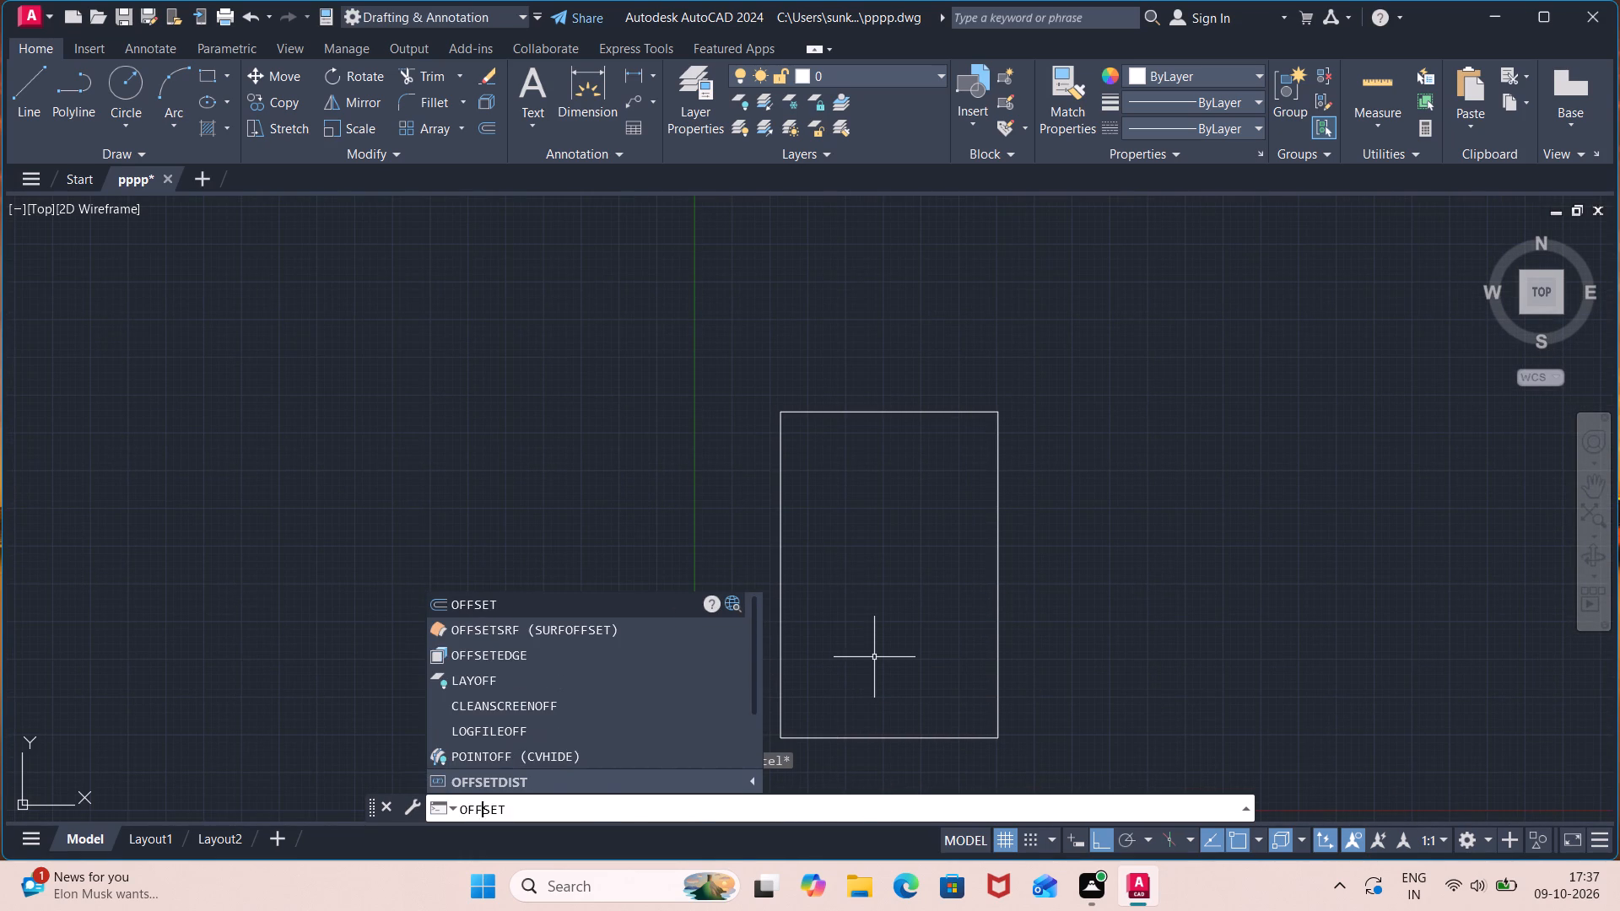
pyautogui.press('Return')
pyautogui.write('9"')
pyautogui.press('Return')
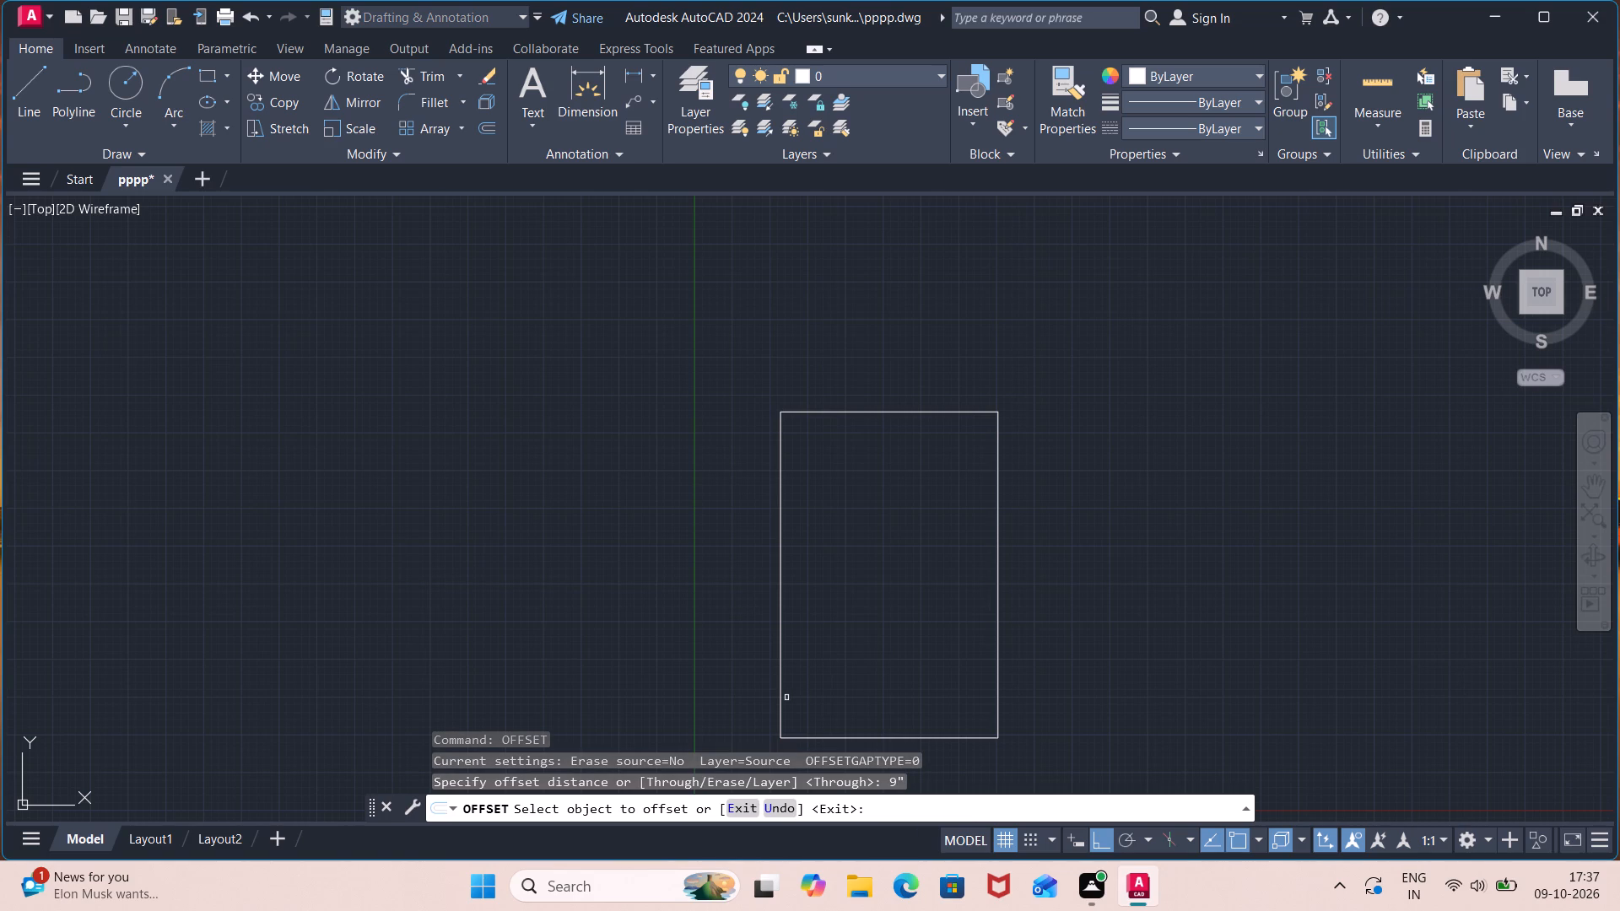
pyautogui.click(781, 699)
pyautogui.click(848, 692)
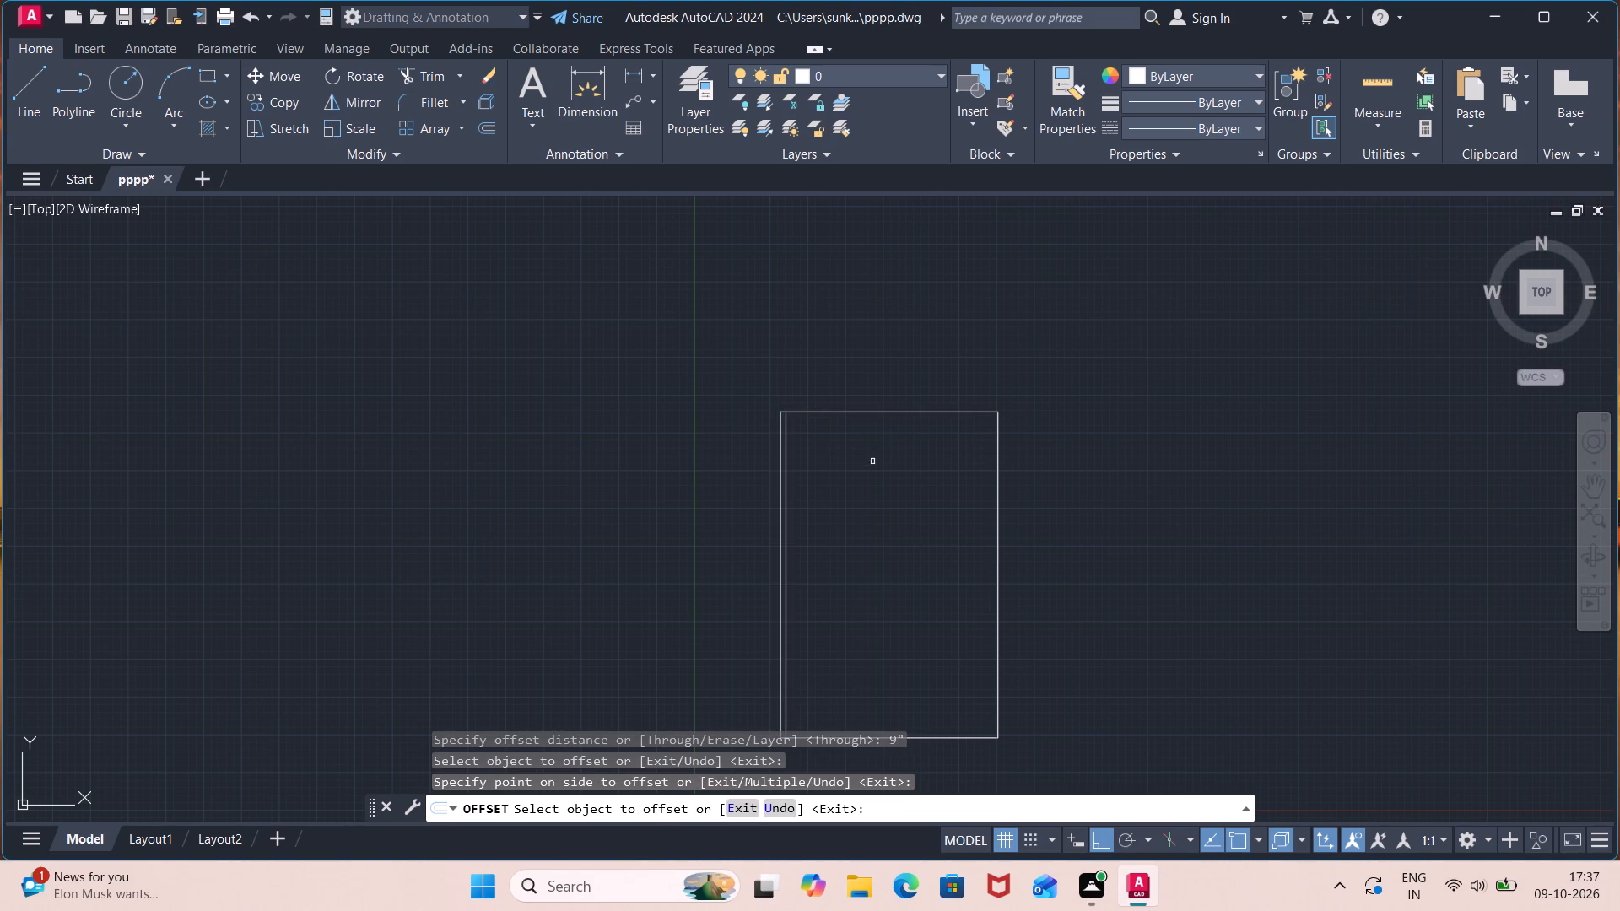
pyautogui.click(885, 412)
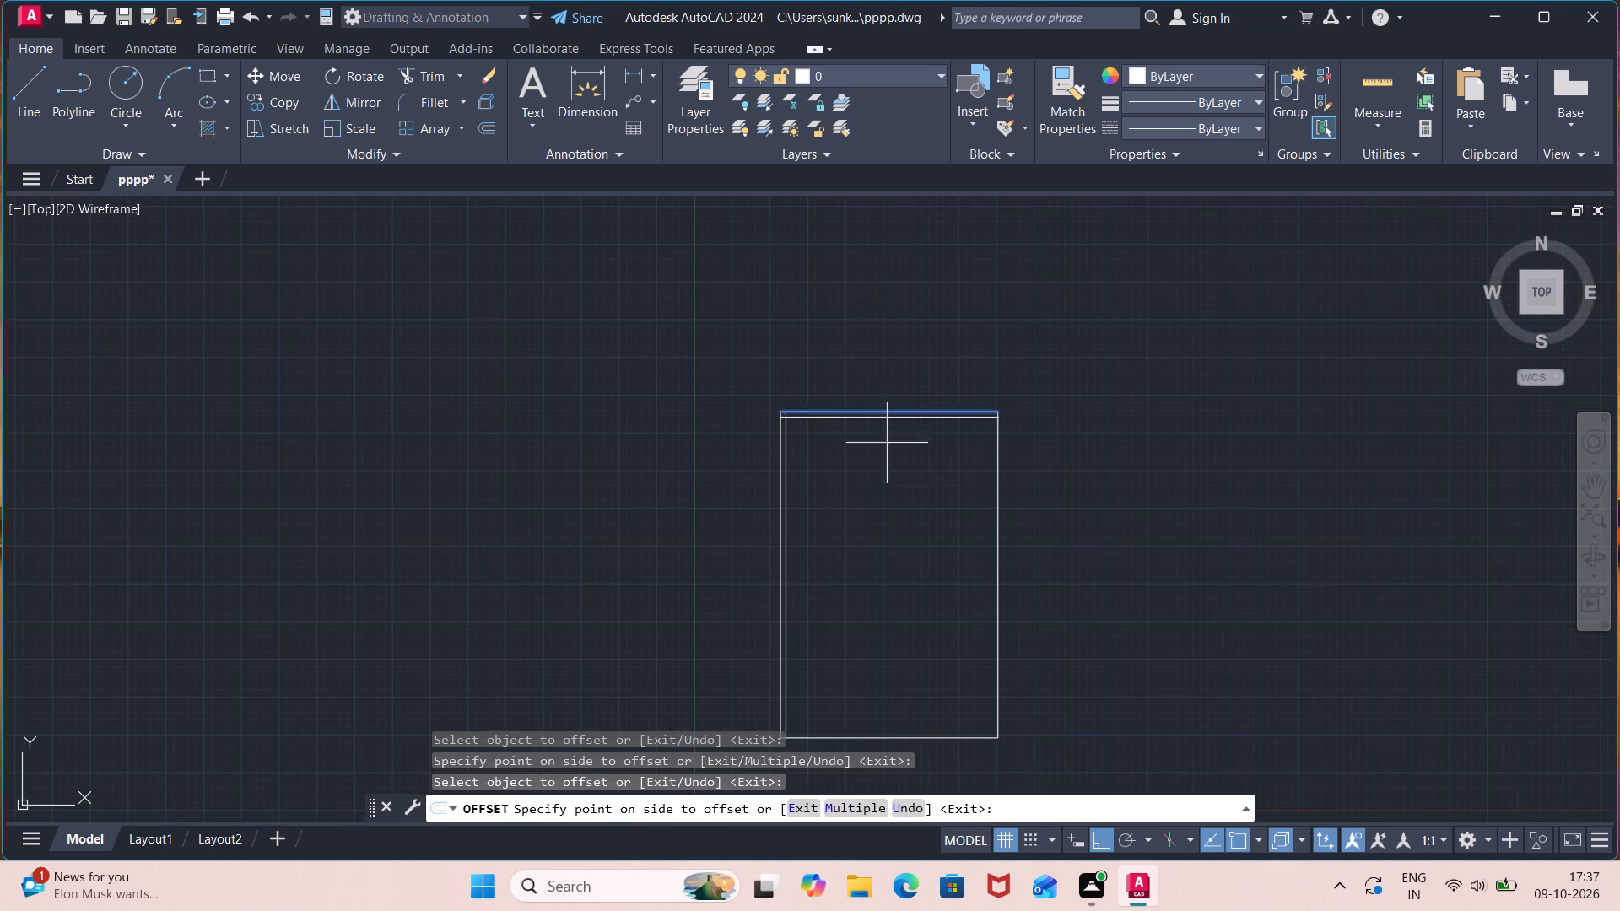
pyautogui.click(887, 443)
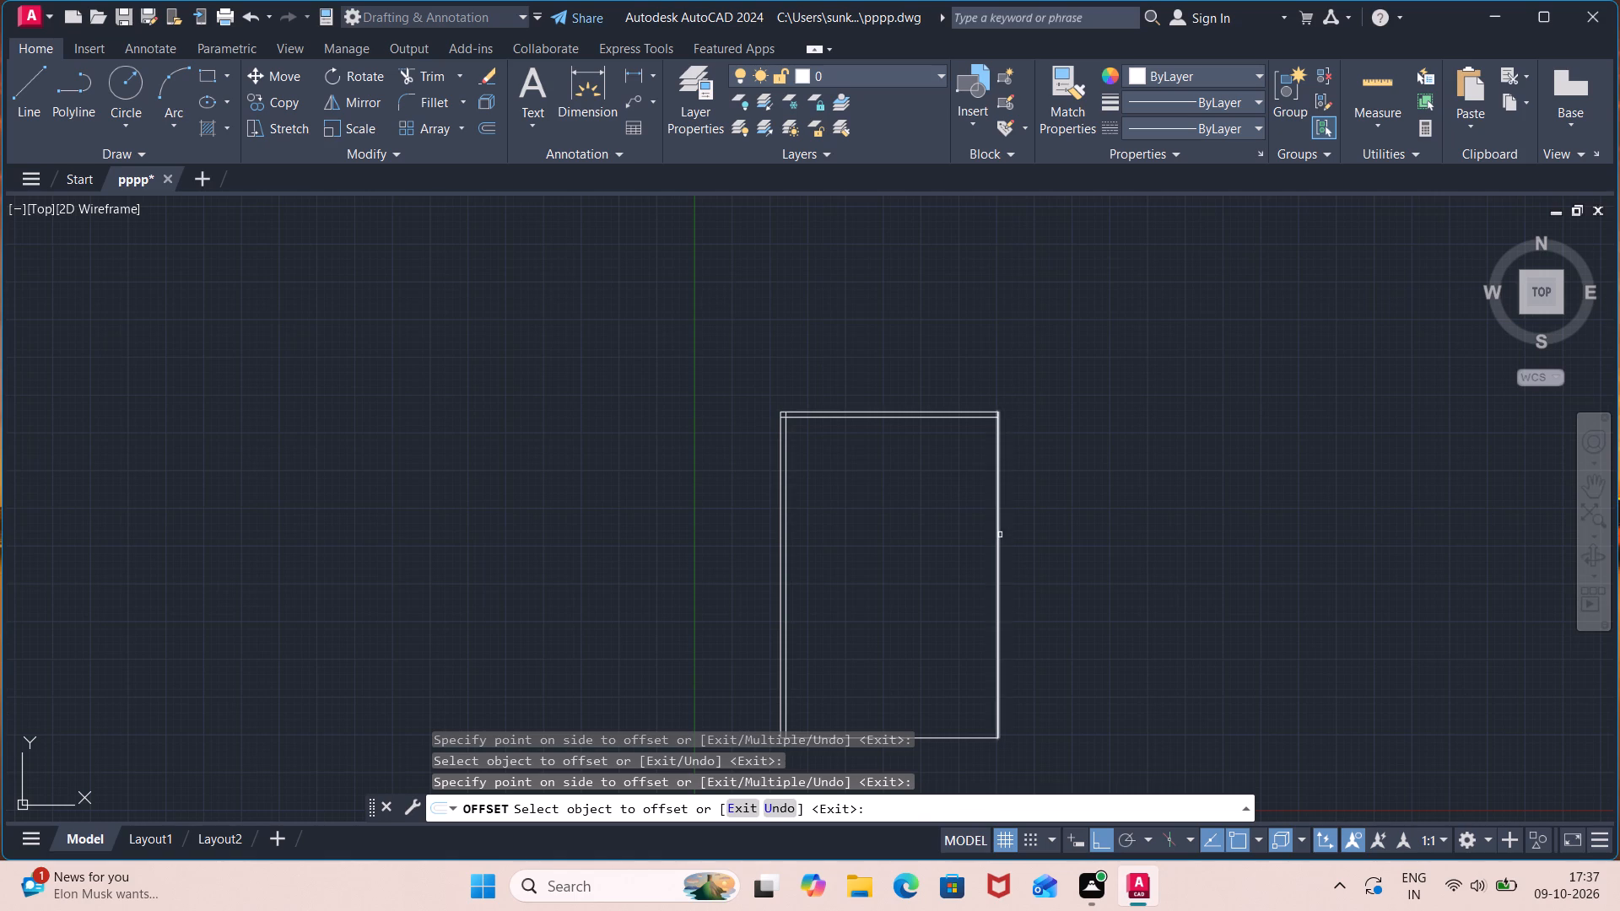
pyautogui.click(1000, 535)
pyautogui.click(879, 573)
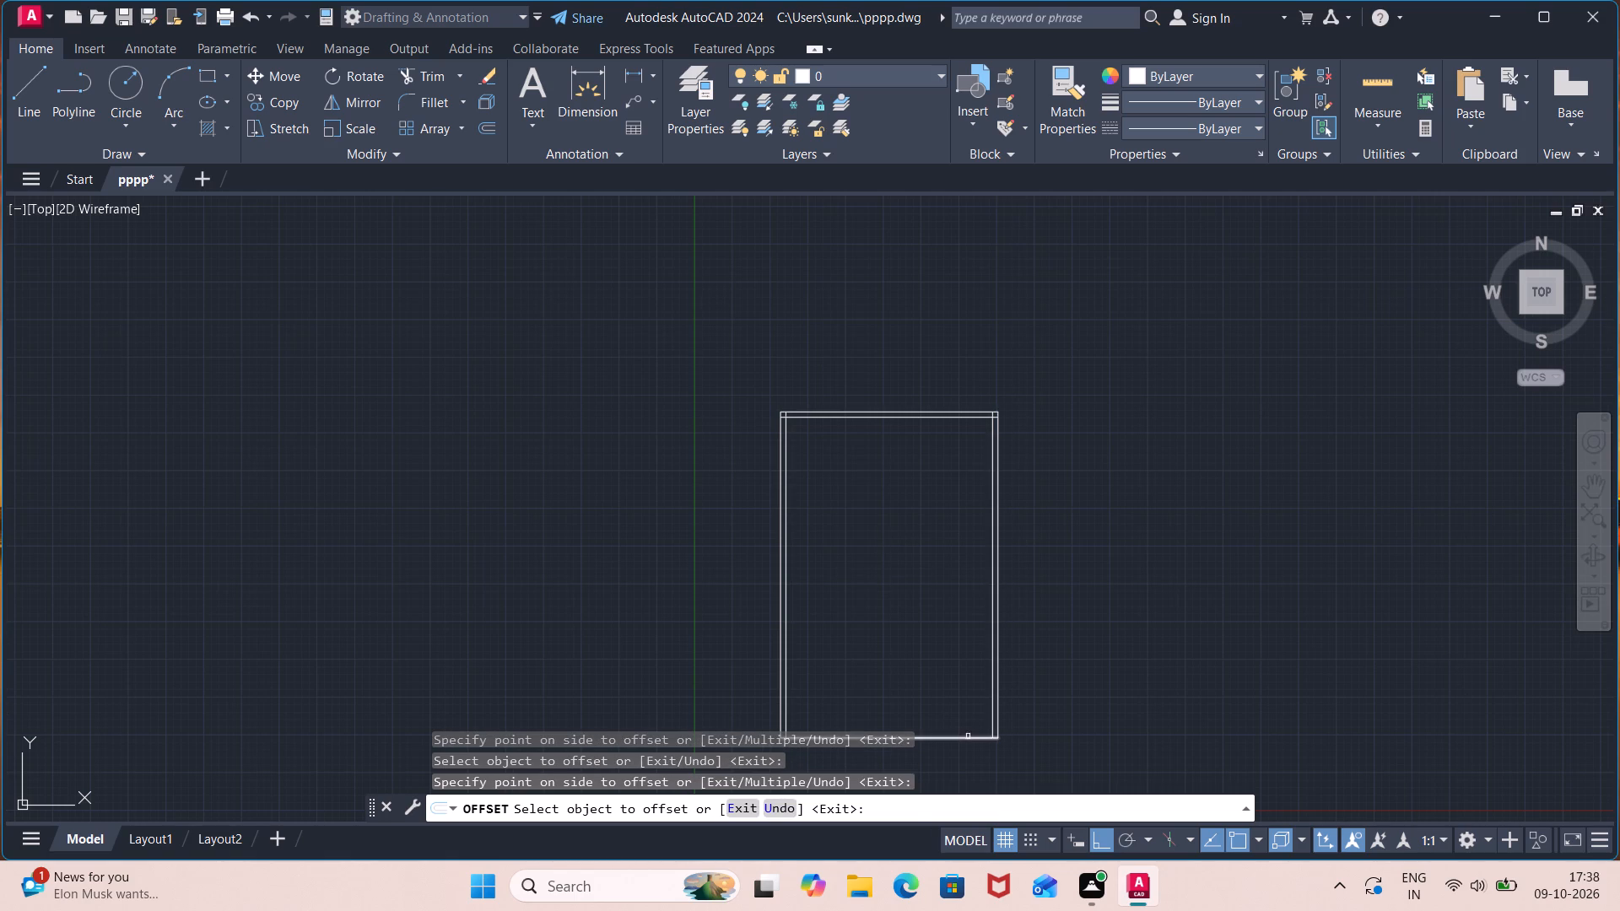
pyautogui.click(968, 737)
pyautogui.click(968, 698)
pyautogui.moveTo(908, 627); pyautogui.dragTo(1030, 561, button='middle')
pyautogui.scroll(-1, 1030, 561)
pyautogui.press('Escape')
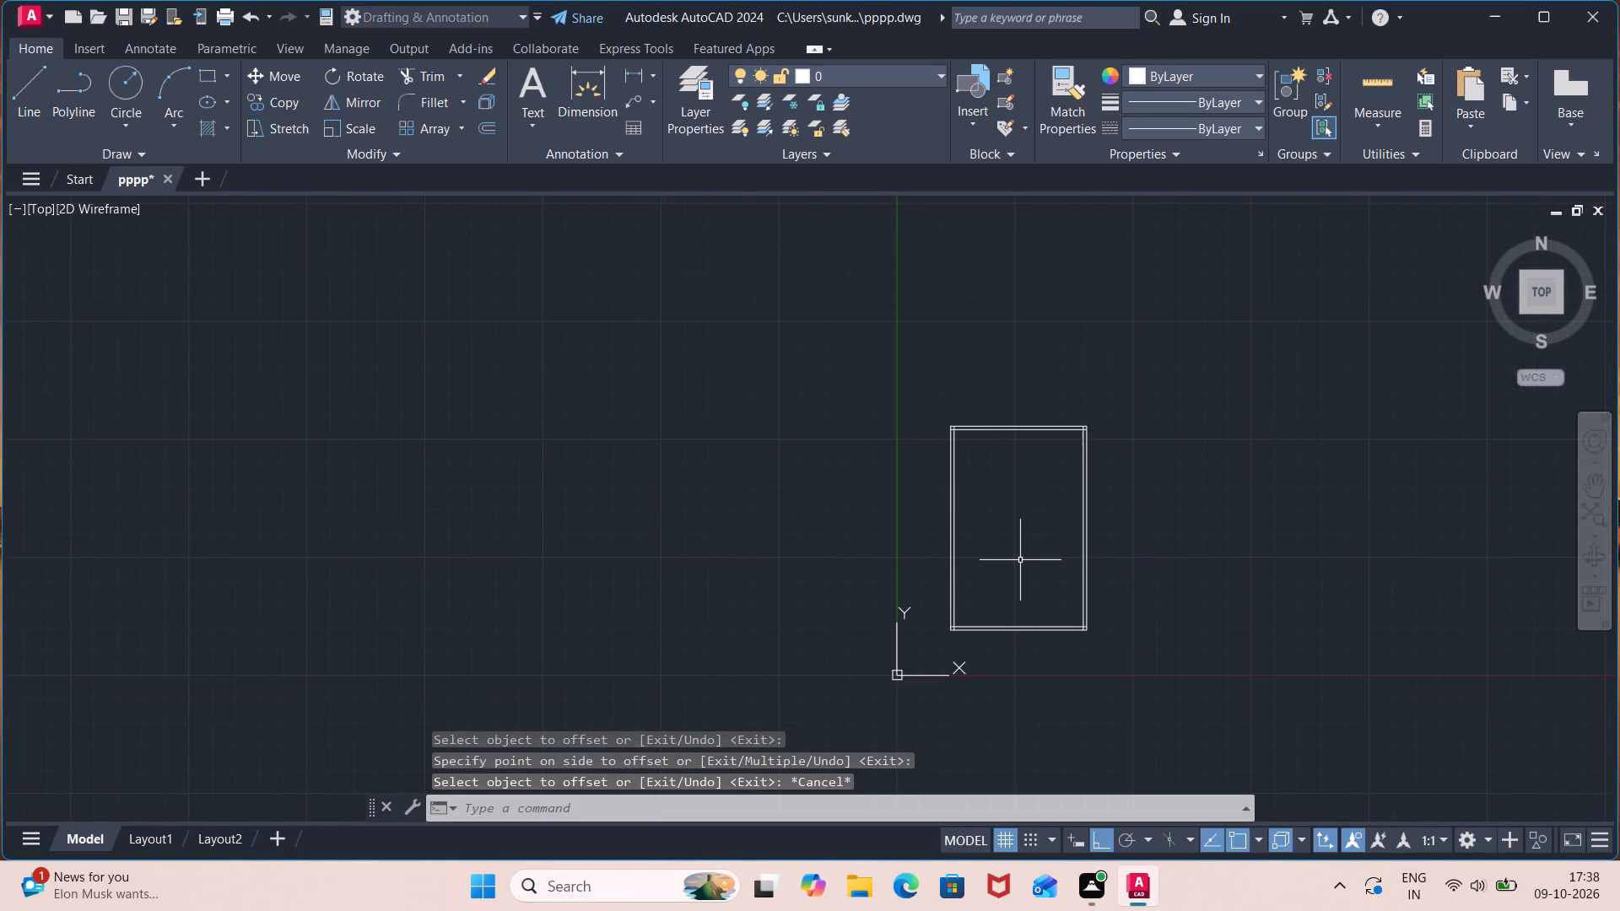
# Trim the overlapping inner line ends at the outline's two bottom corners.
pyautogui.write('tr')
pyautogui.press('Return')
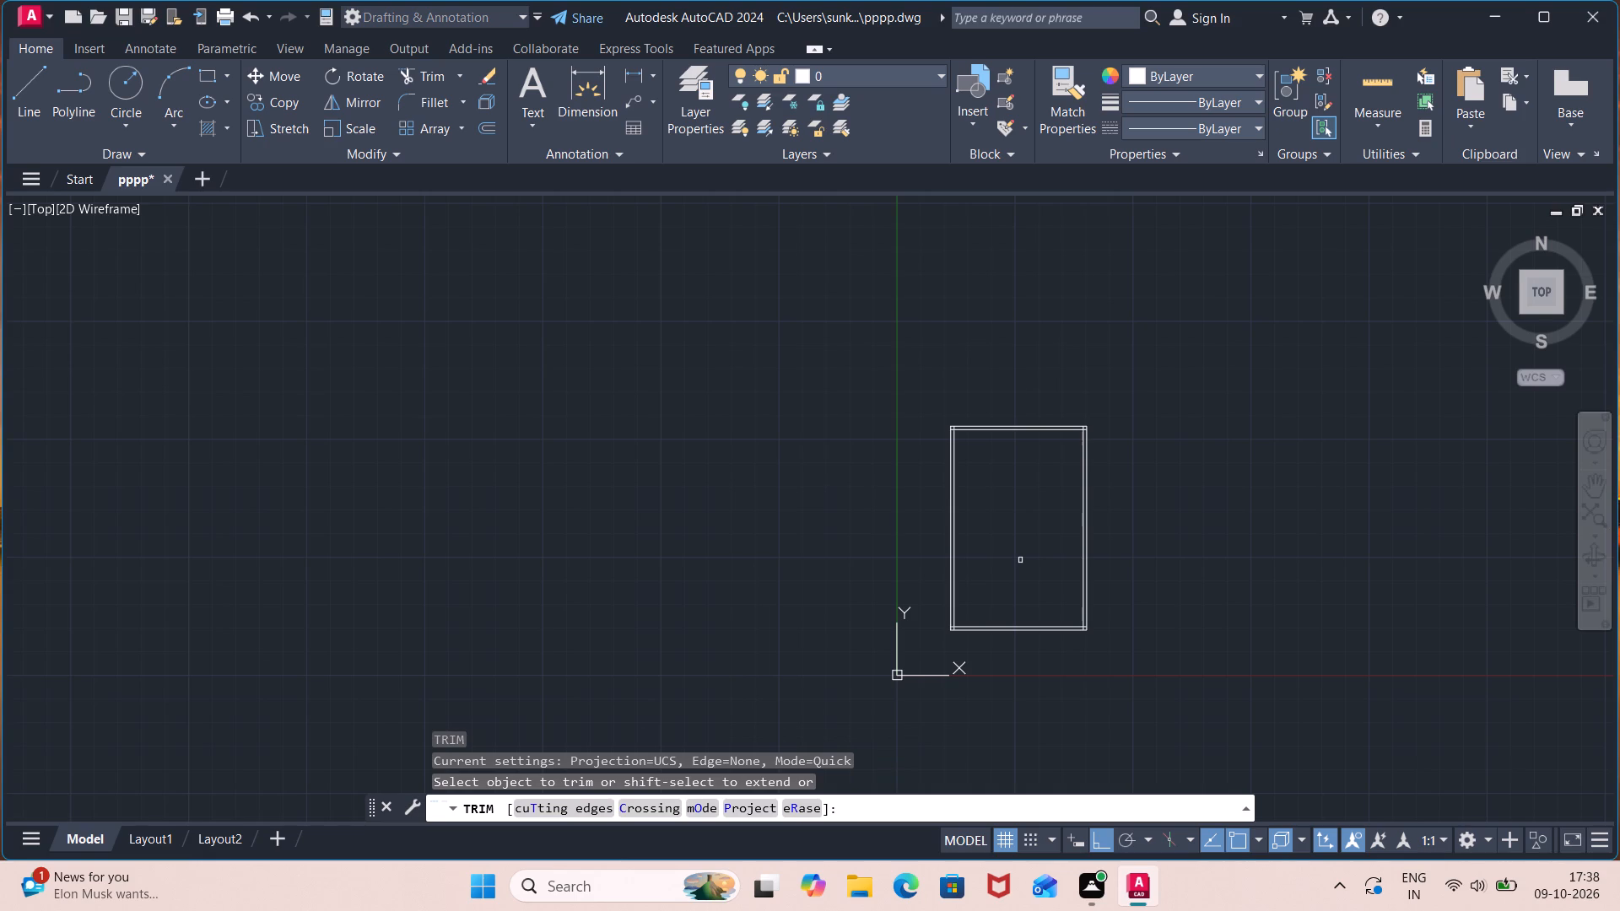
pyautogui.scroll(6, 976, 621)
pyautogui.moveTo(971, 615); pyautogui.dragTo(967, 613, button='middle')
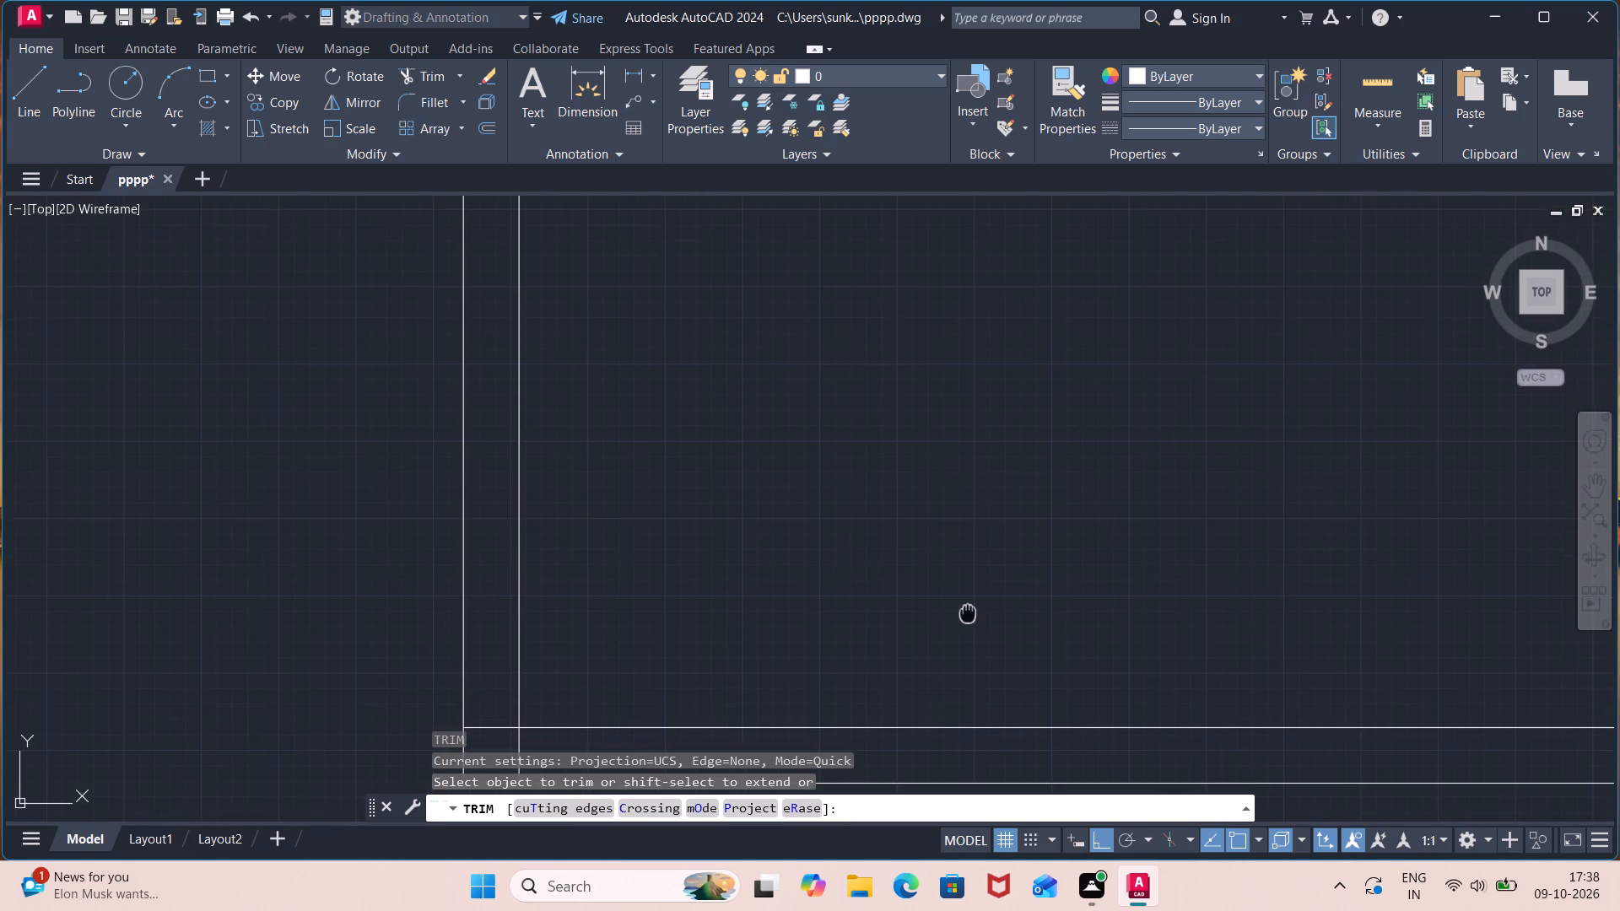
pyautogui.moveTo(967, 613); pyautogui.dragTo(1173, 397, button='middle')
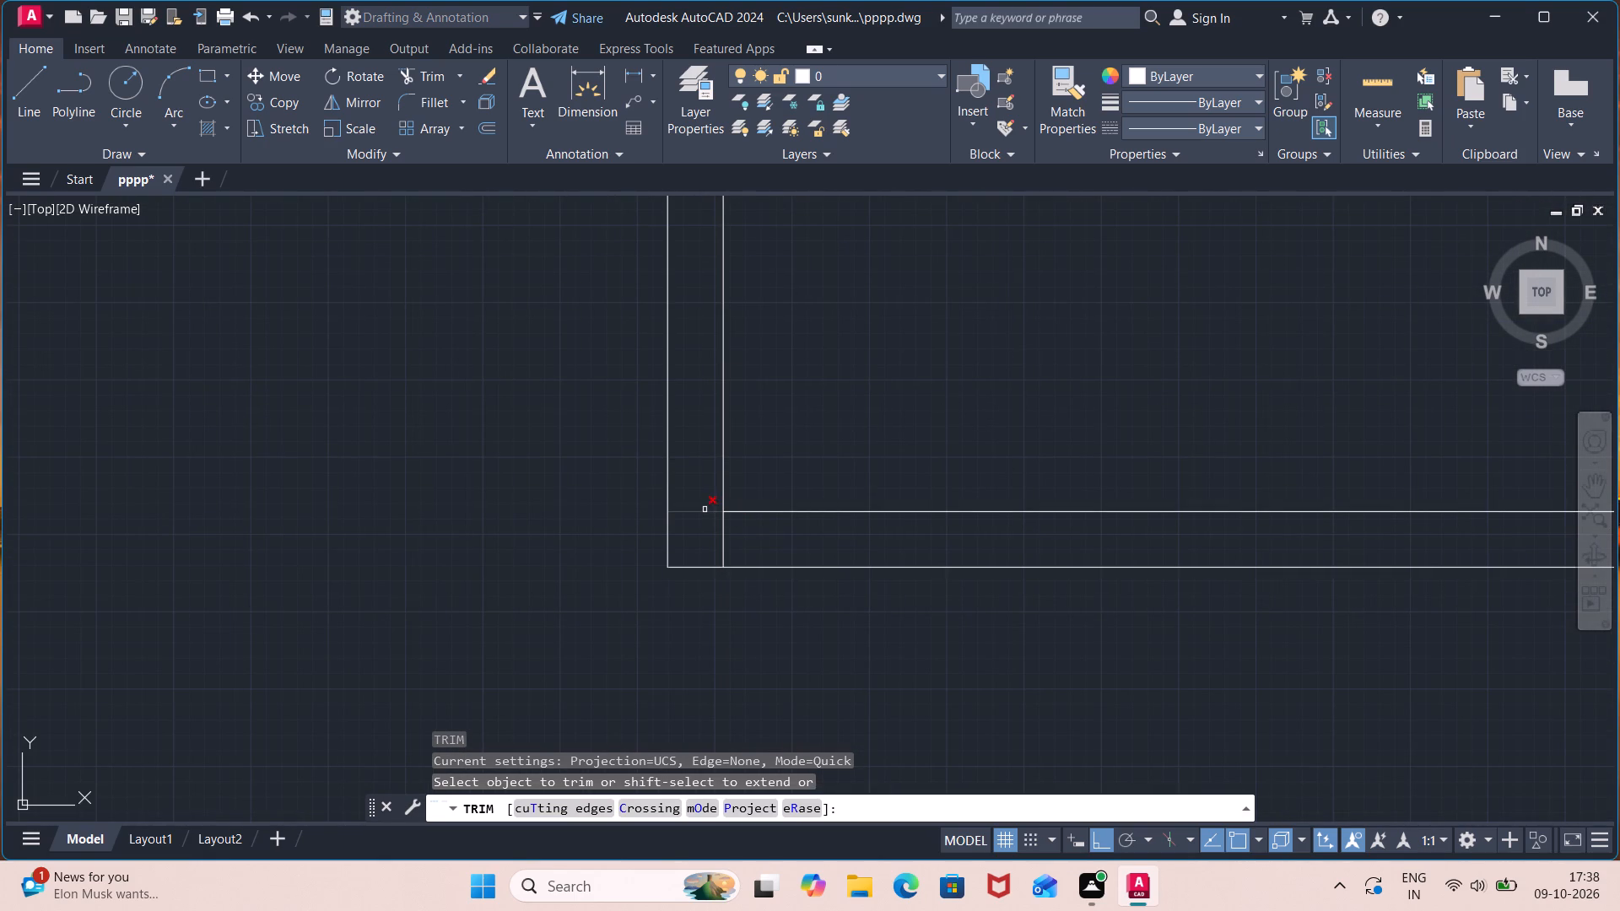
pyautogui.click(704, 509)
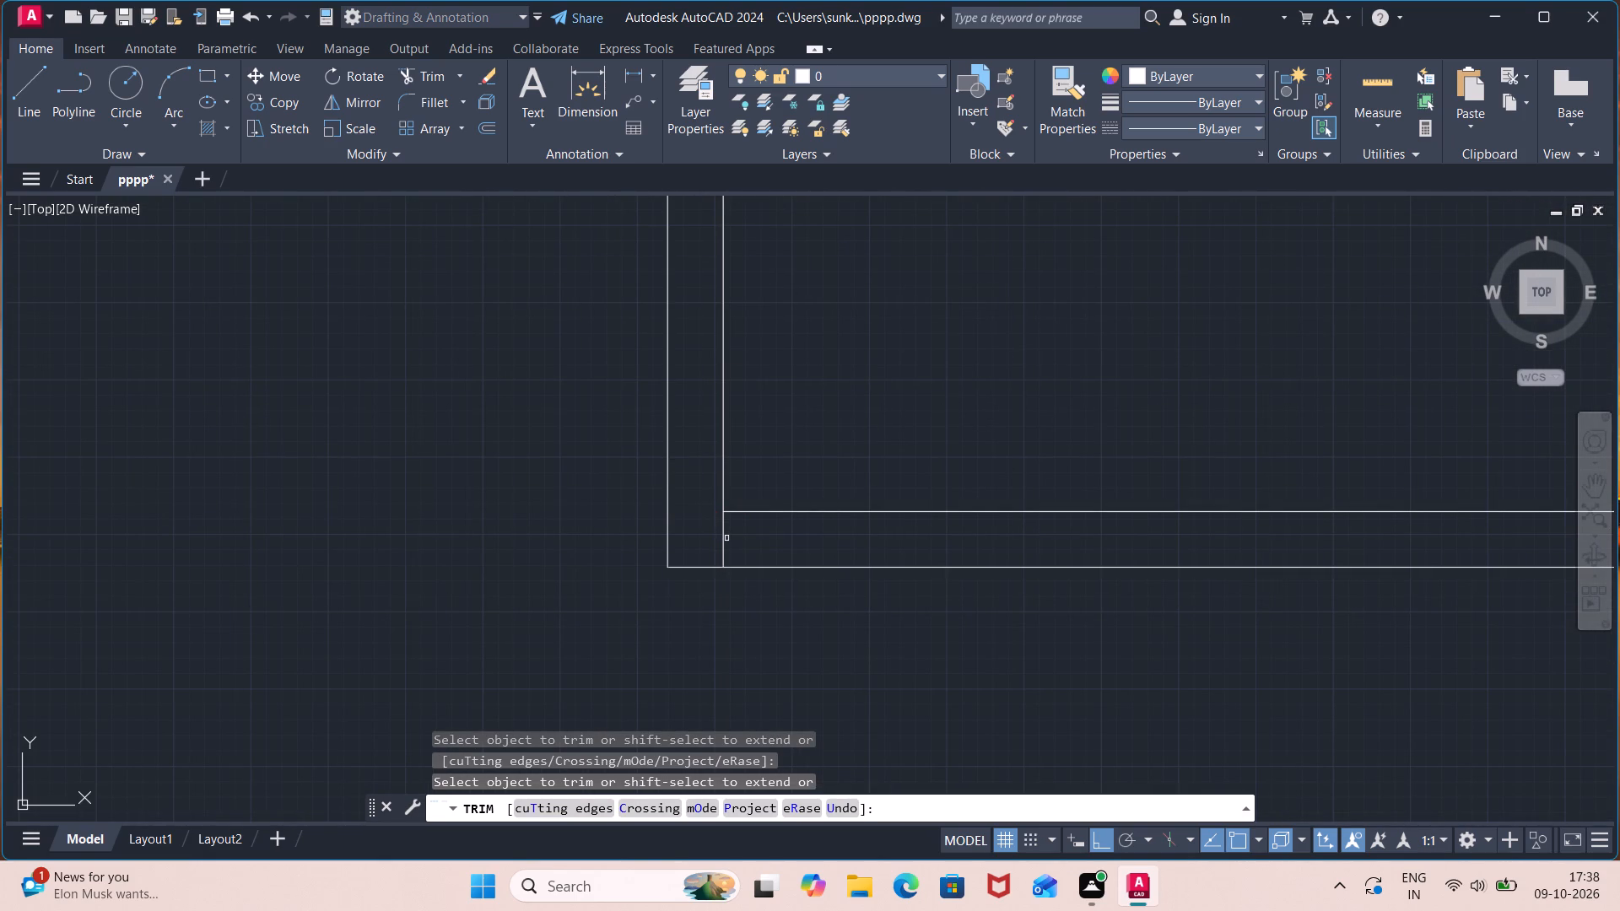
pyautogui.click(723, 543)
pyautogui.scroll(-3, 1049, 490)
pyautogui.moveTo(1289, 483); pyautogui.dragTo(626, 573, button='middle')
pyautogui.scroll(1, 910, 581)
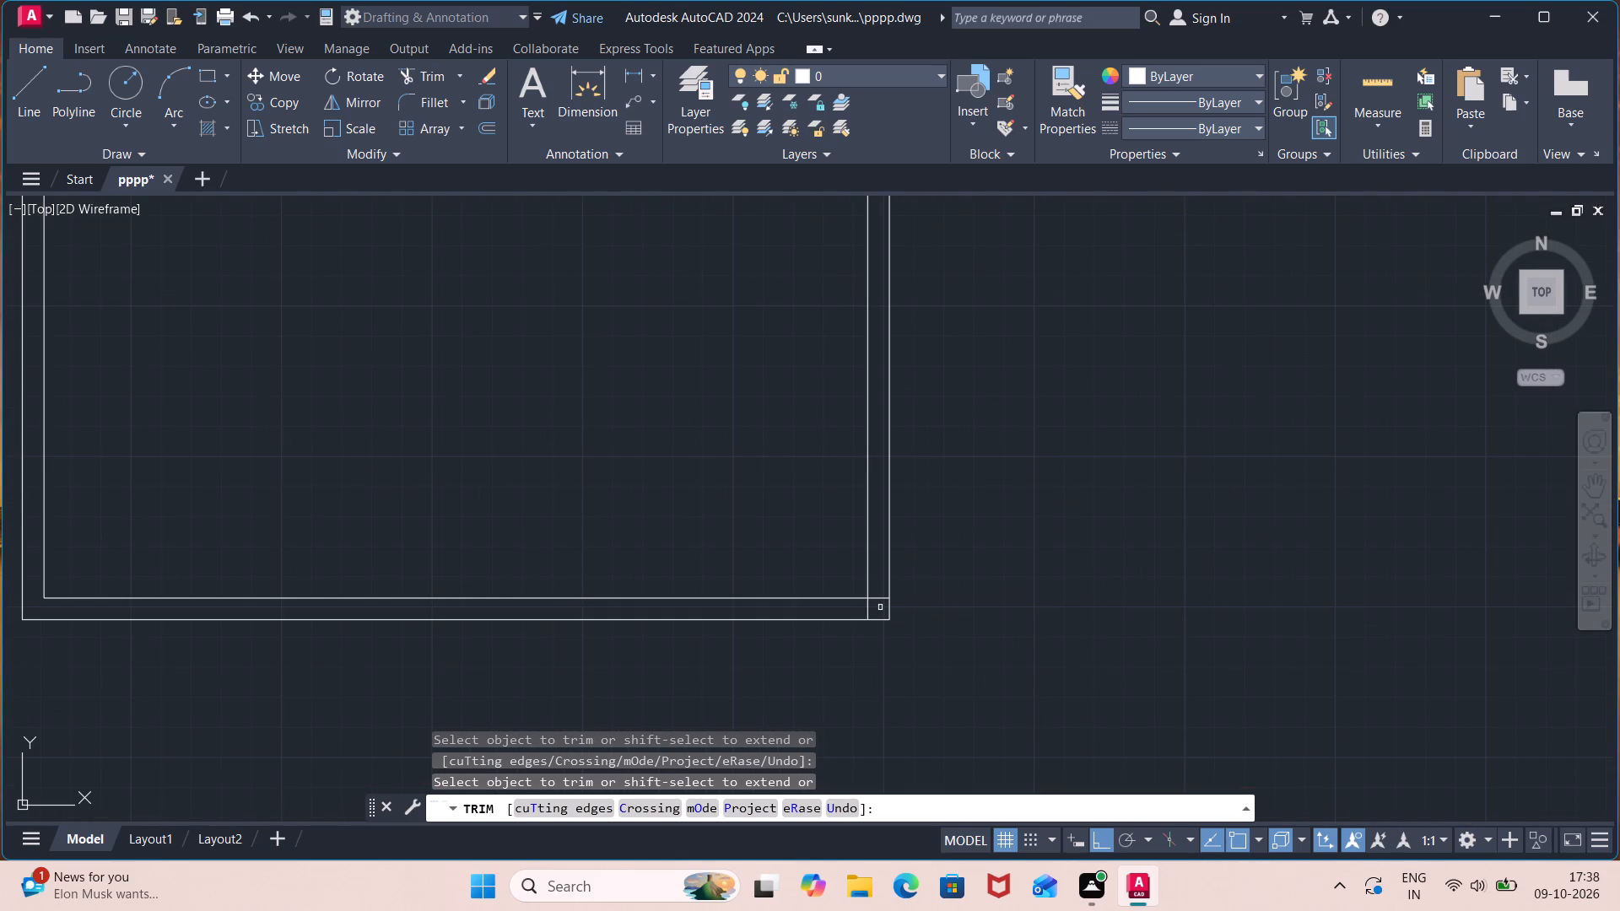
pyautogui.click(880, 596)
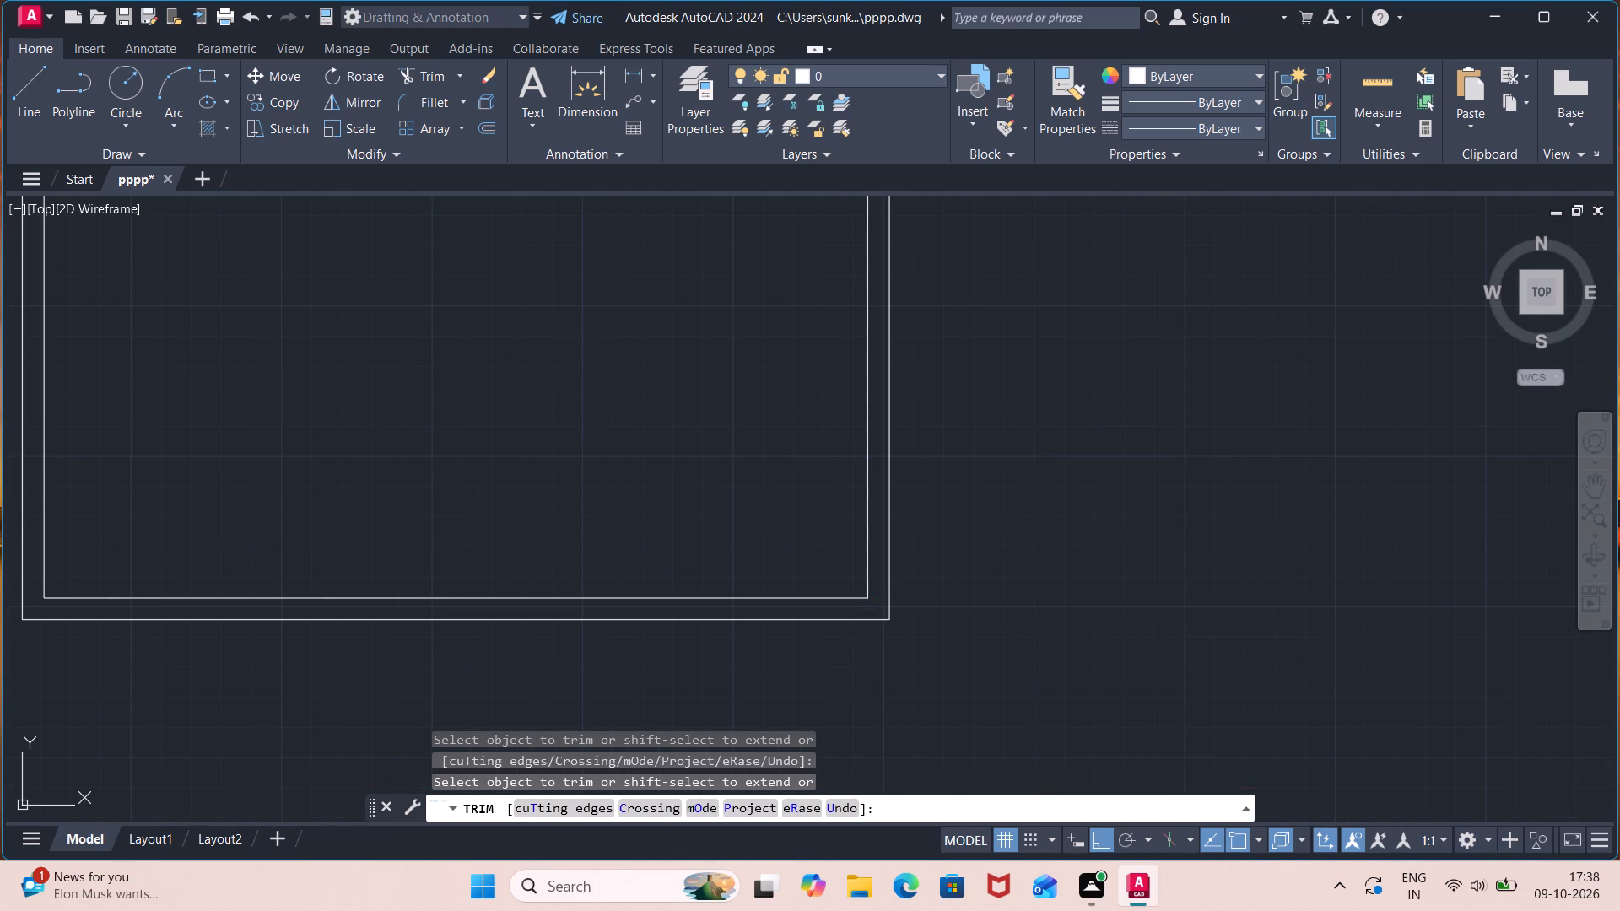
pyautogui.click(867, 610)
# Trim the overlapping inner line ends at the outline's top-right and top-left corners.
pyautogui.scroll(-2, 824, 547)
pyautogui.moveTo(801, 529); pyautogui.dragTo(938, 736, button='middle')
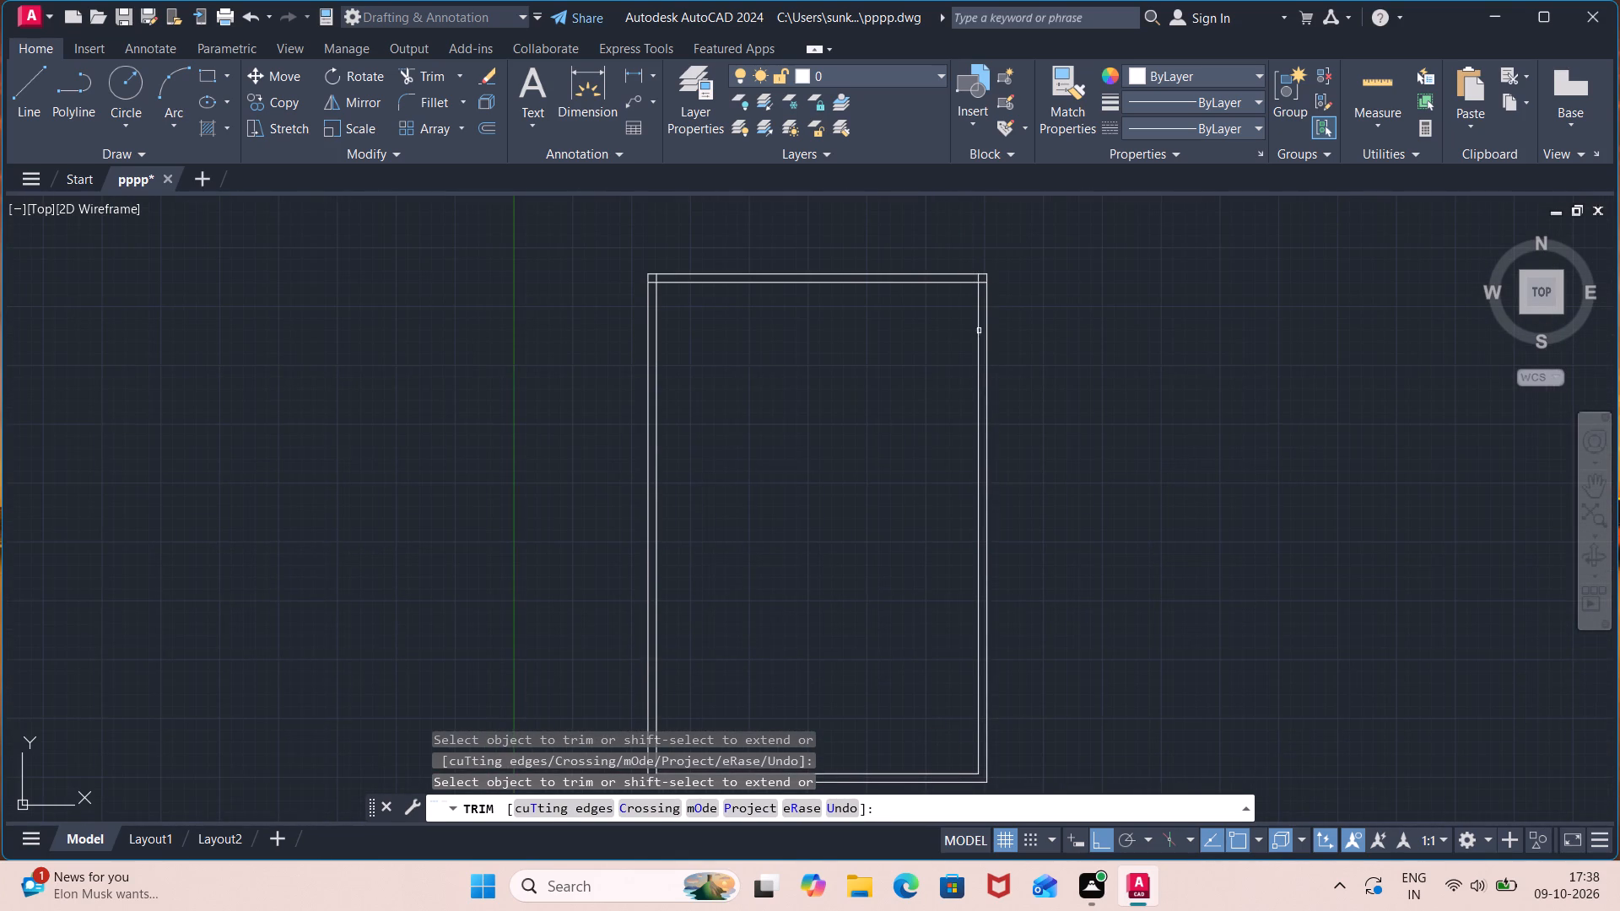
pyautogui.moveTo(996, 285); pyautogui.dragTo(1107, 392, button='middle')
pyautogui.scroll(4, 1087, 395)
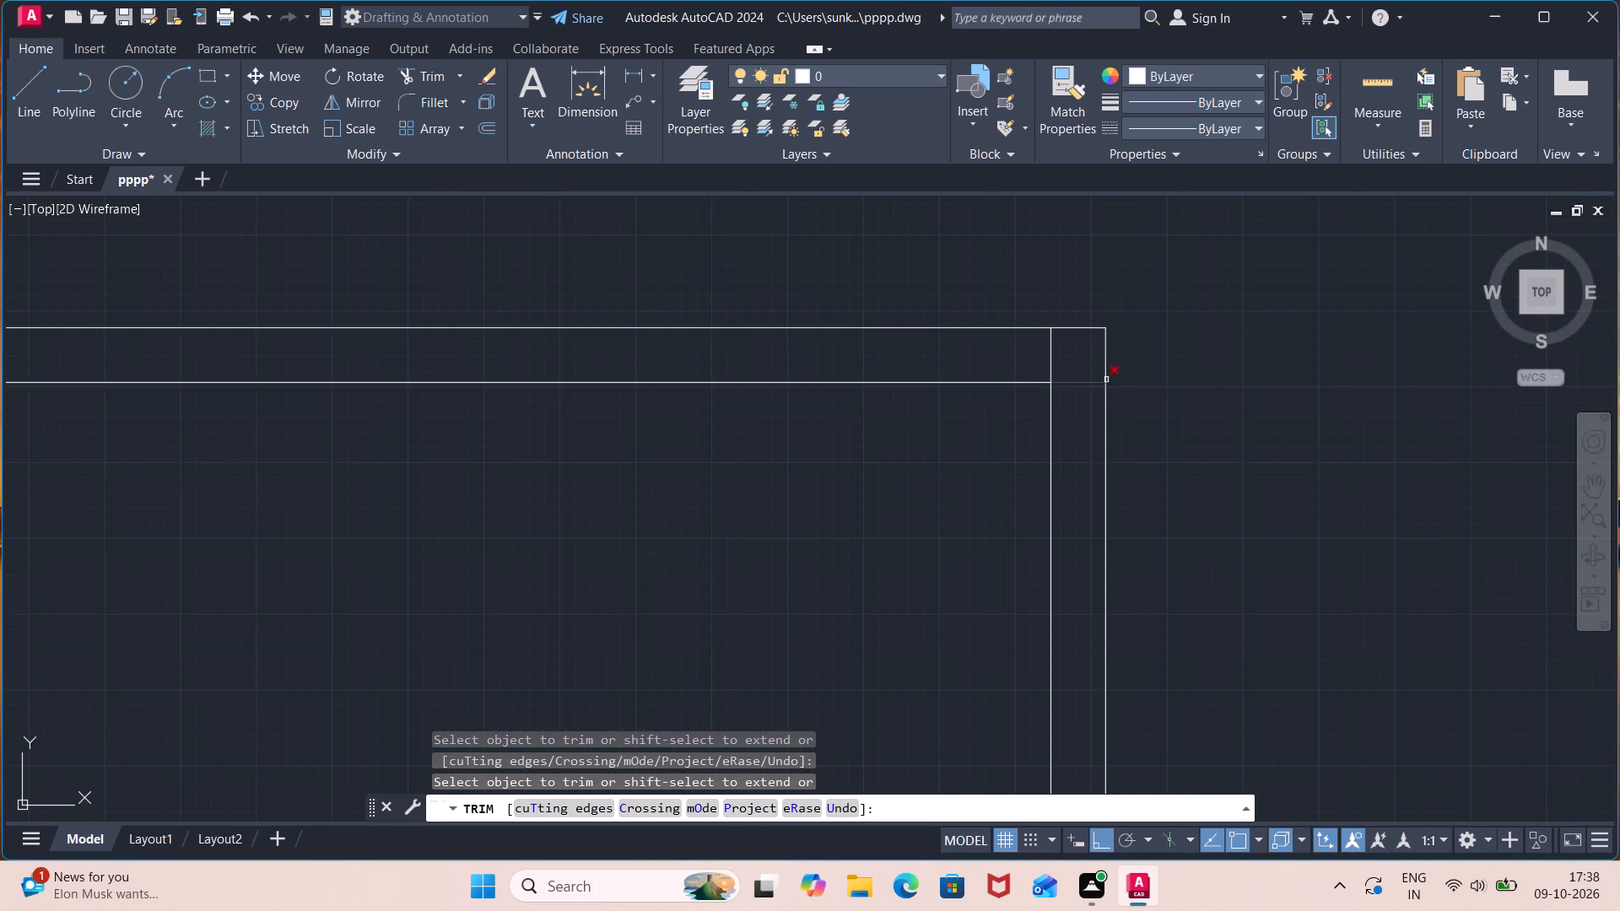
pyautogui.click(1082, 379)
pyautogui.click(1073, 405)
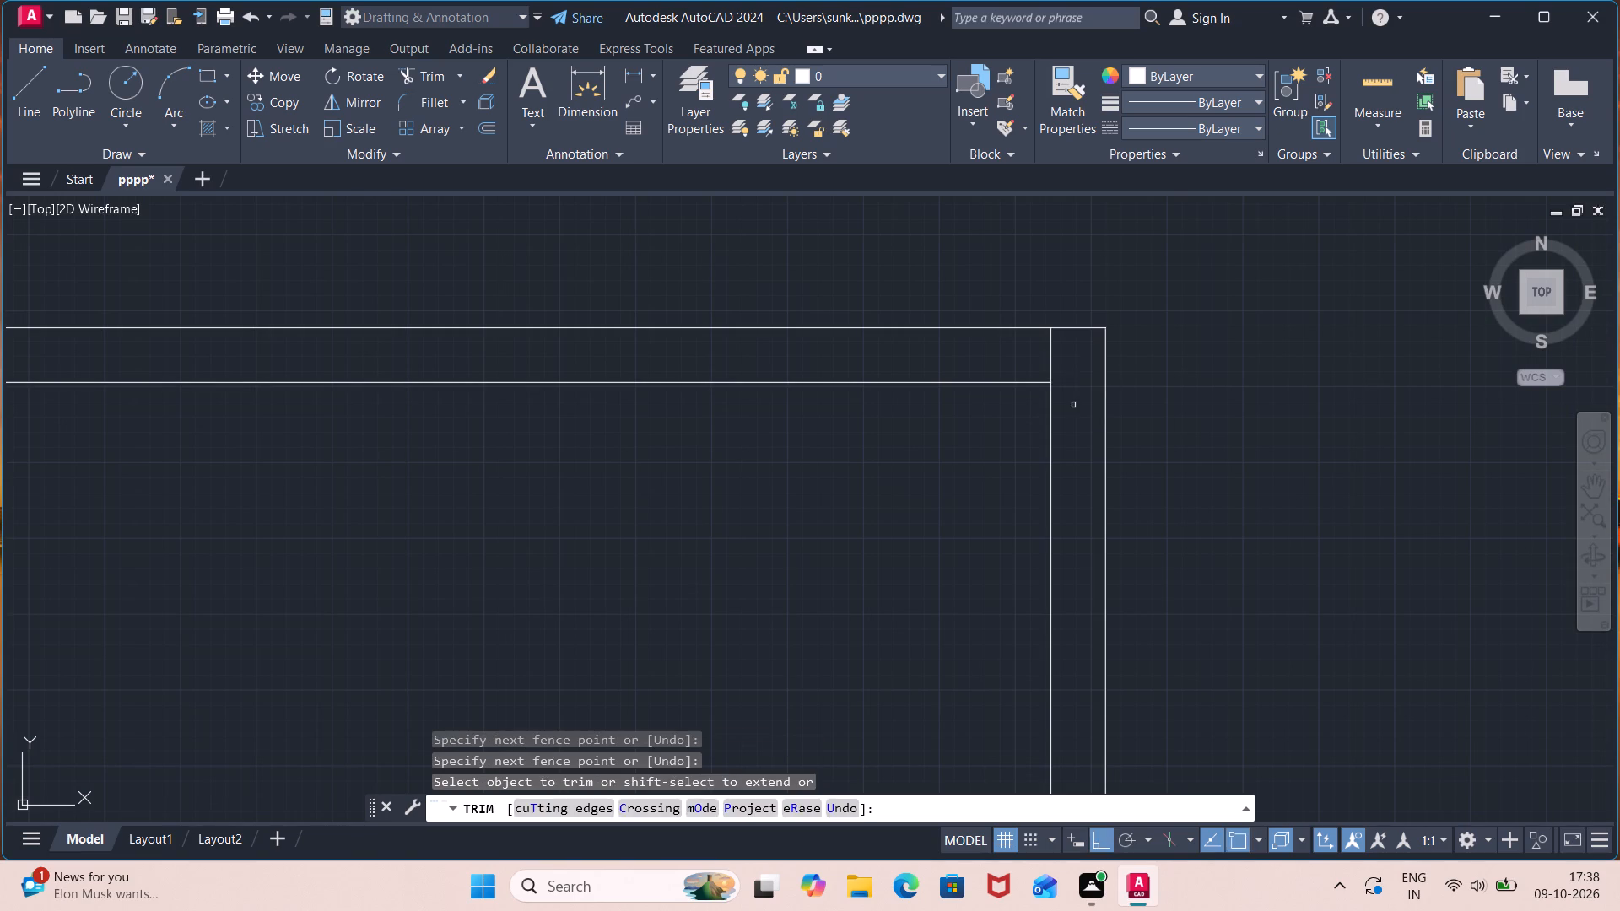
pyautogui.click(1066, 364)
pyautogui.click(1022, 358)
pyautogui.scroll(-1, 856, 501)
pyautogui.moveTo(592, 506); pyautogui.dragTo(1550, 483, button='middle')
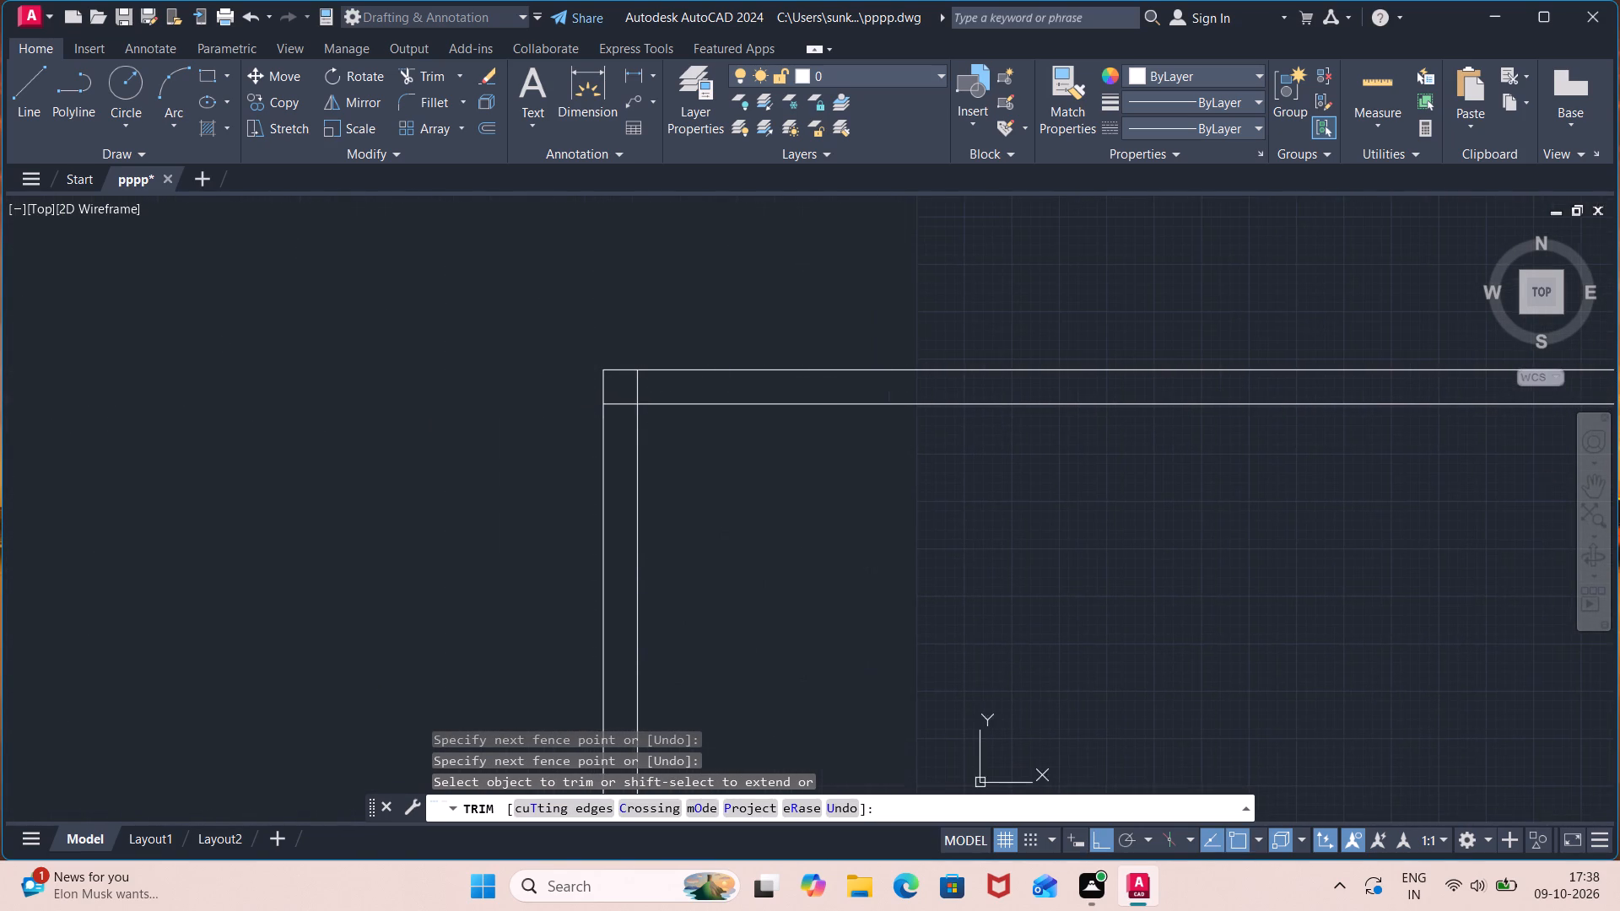
pyautogui.click(654, 391)
pyautogui.click(626, 390)
pyautogui.click(626, 390)
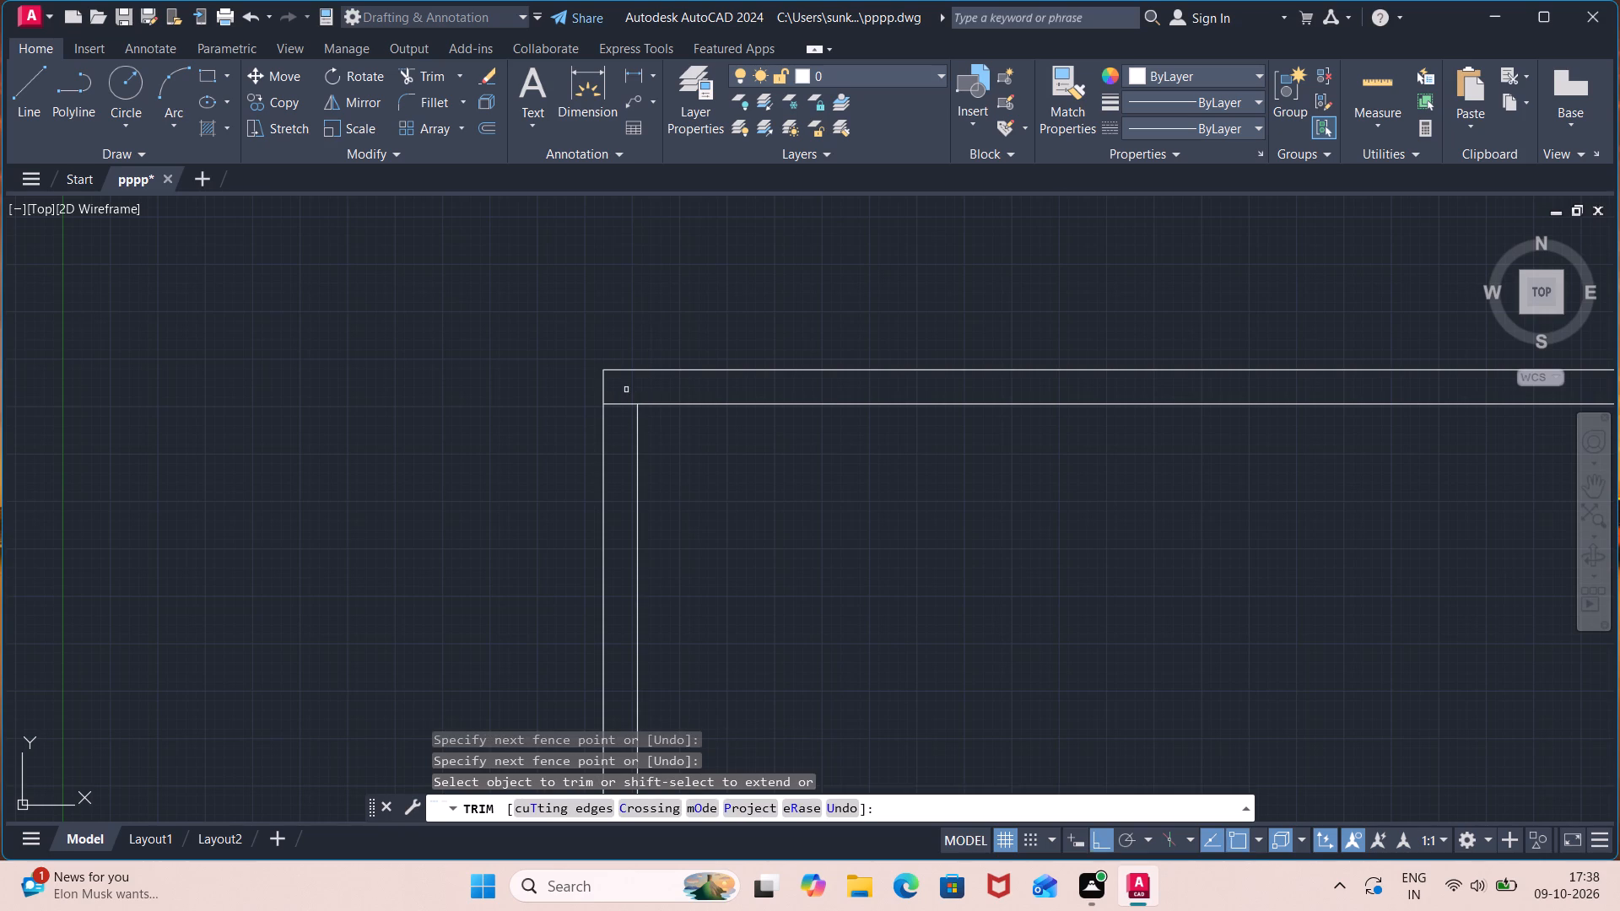
pyautogui.click(618, 418)
pyautogui.click(618, 388)
pyautogui.scroll(-3, 940, 518)
pyautogui.moveTo(1142, 568); pyautogui.dragTo(997, 327, button='middle')
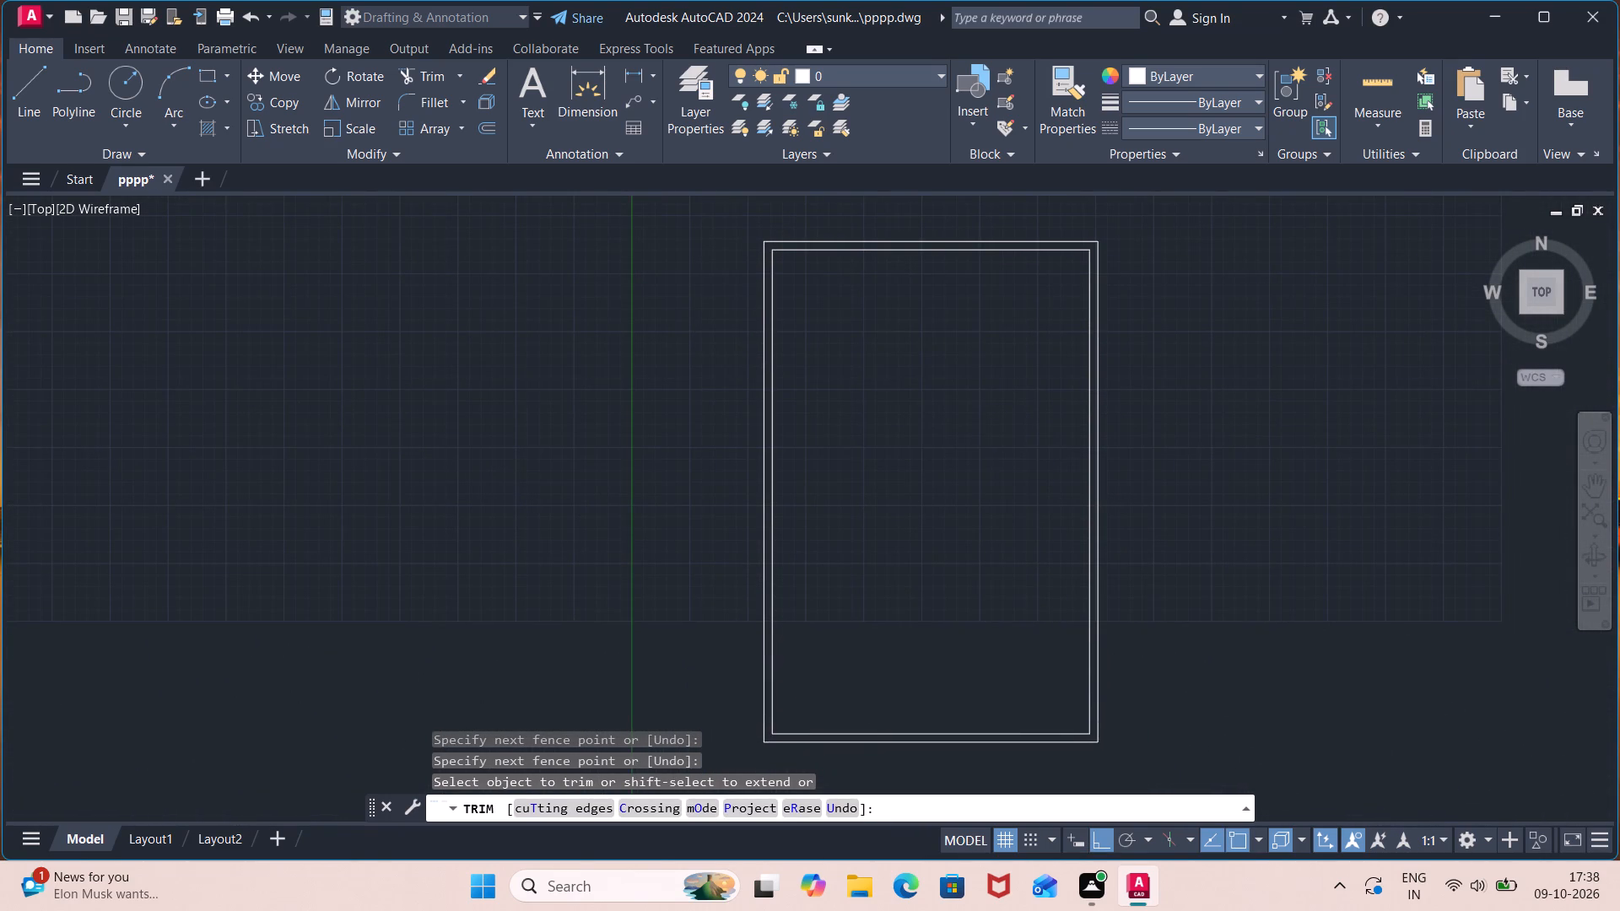
pyautogui.press('Escape')
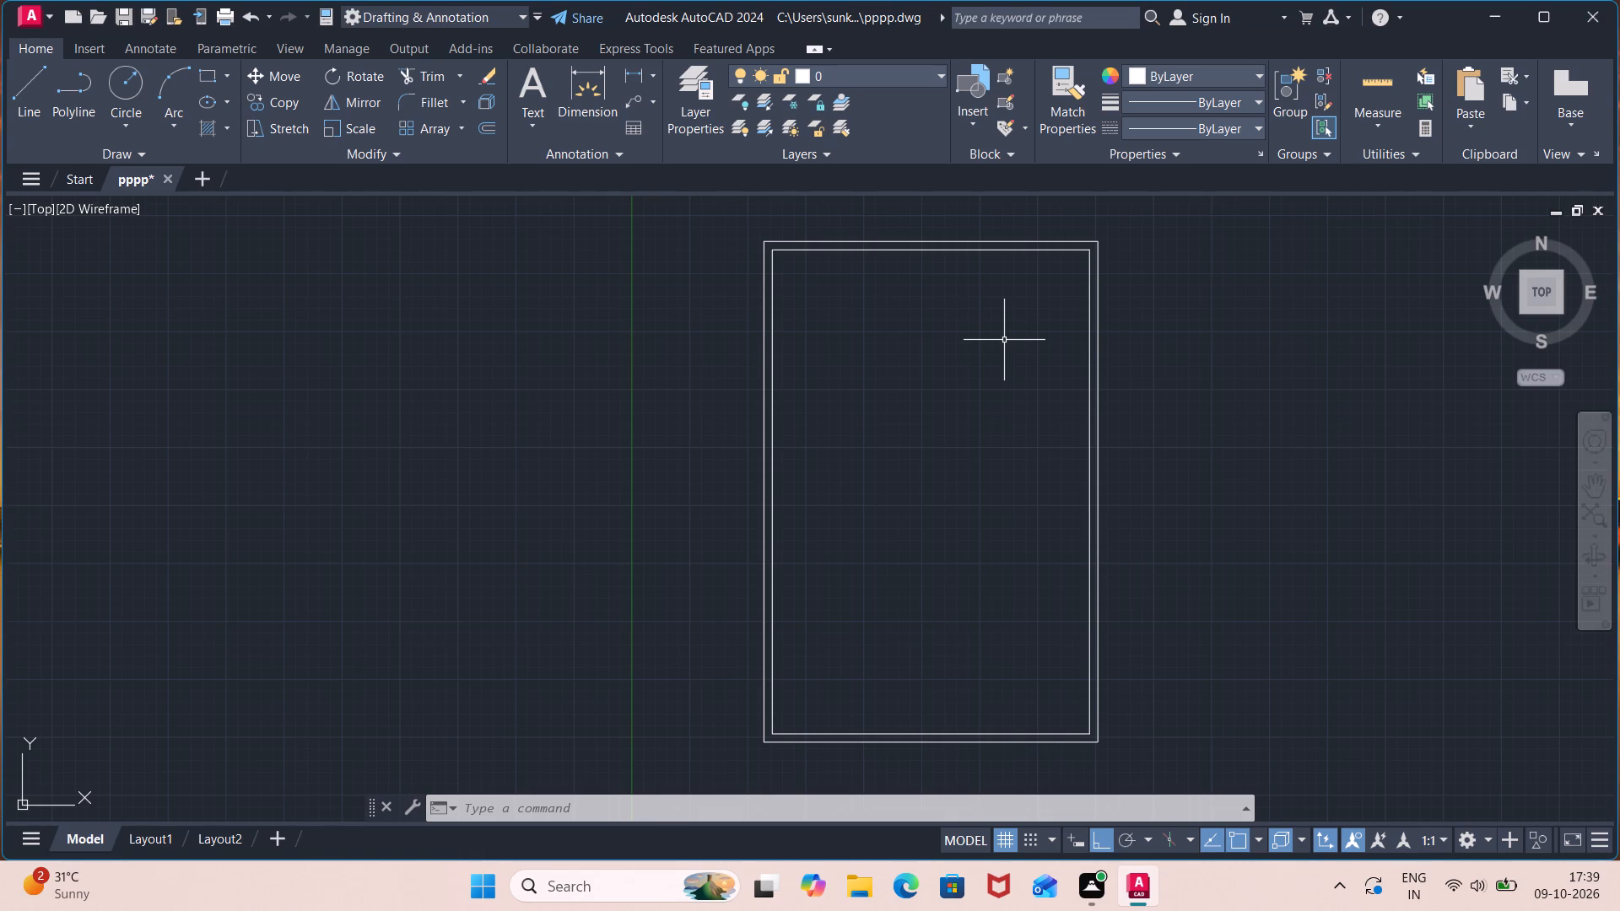
# Offset the inner top wall line 10' downward into the rectangle.
pyautogui.write('off')
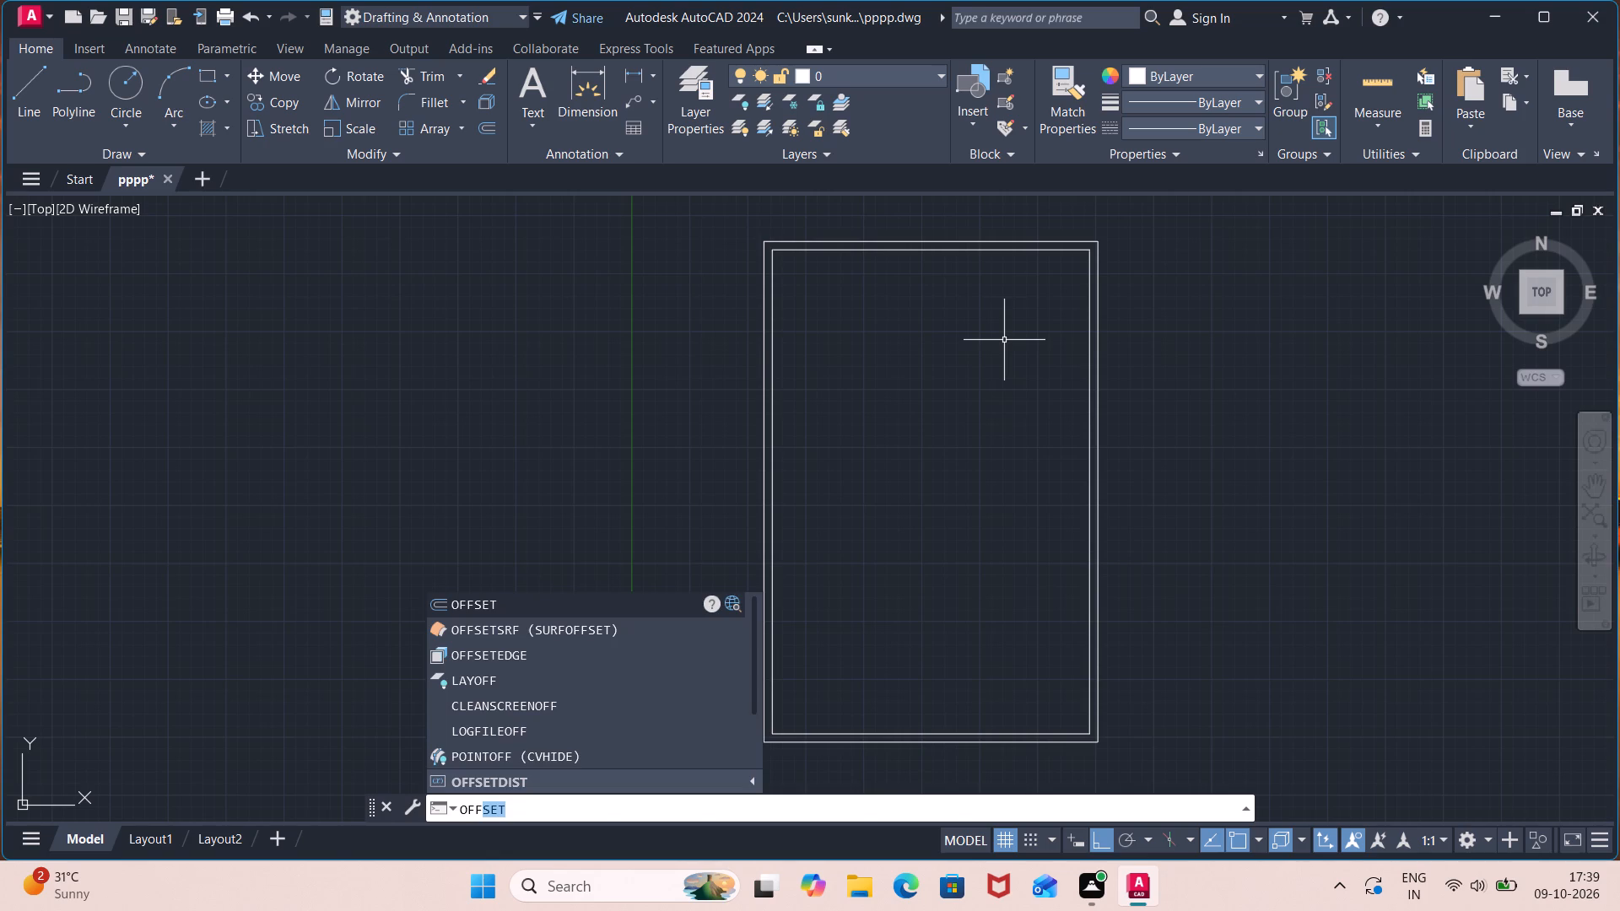
pyautogui.press('Return')
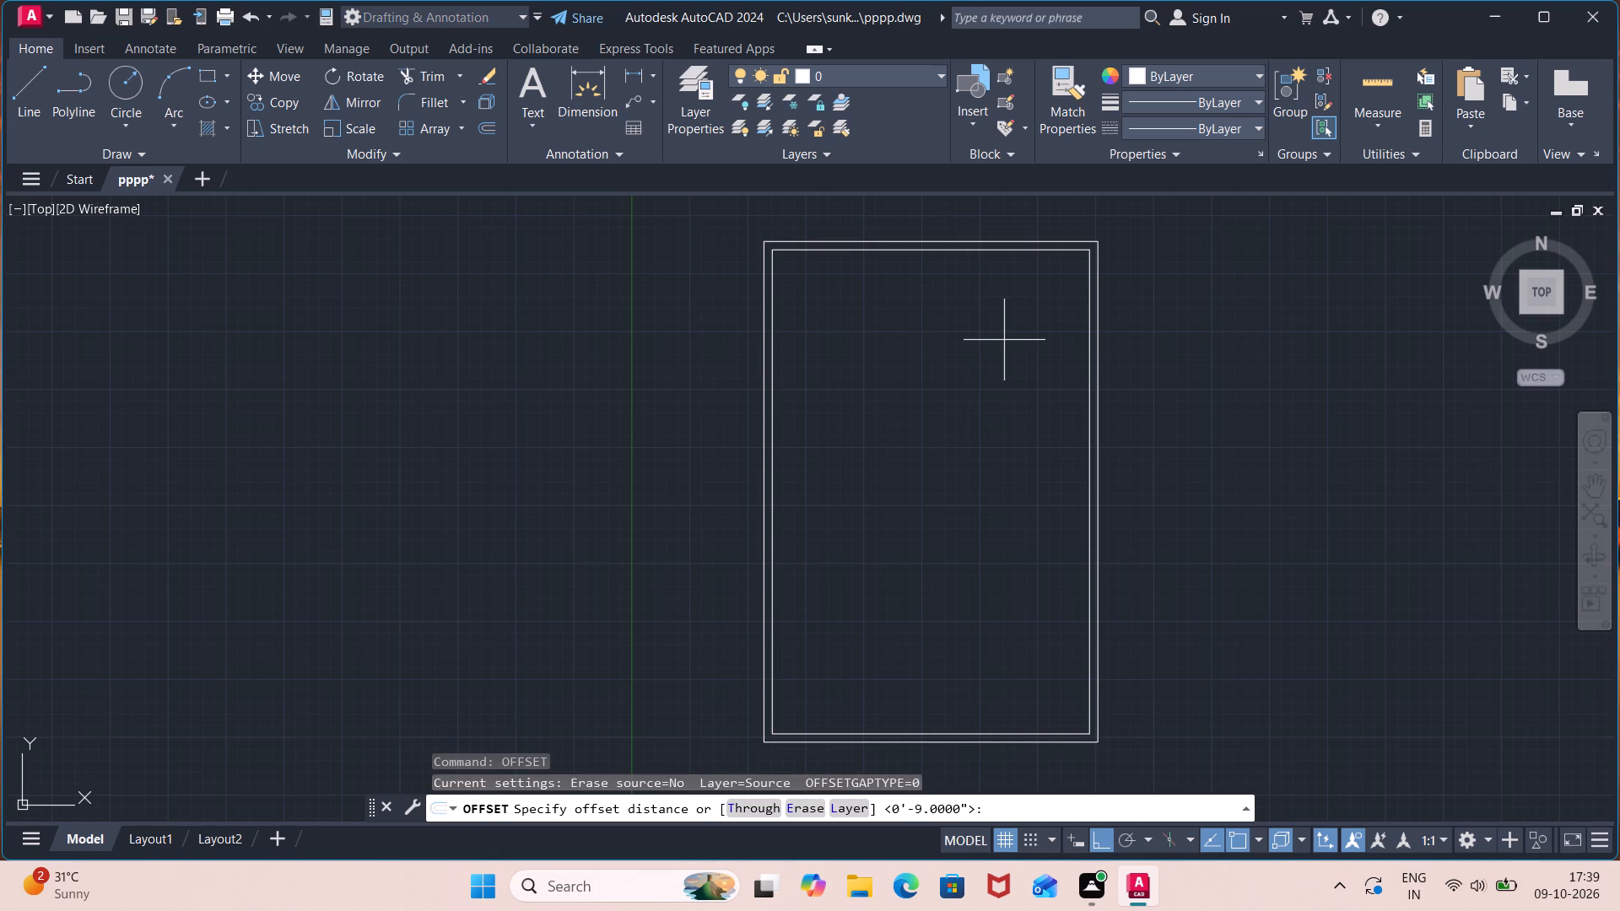
pyautogui.write("10'")
pyautogui.press('Return')
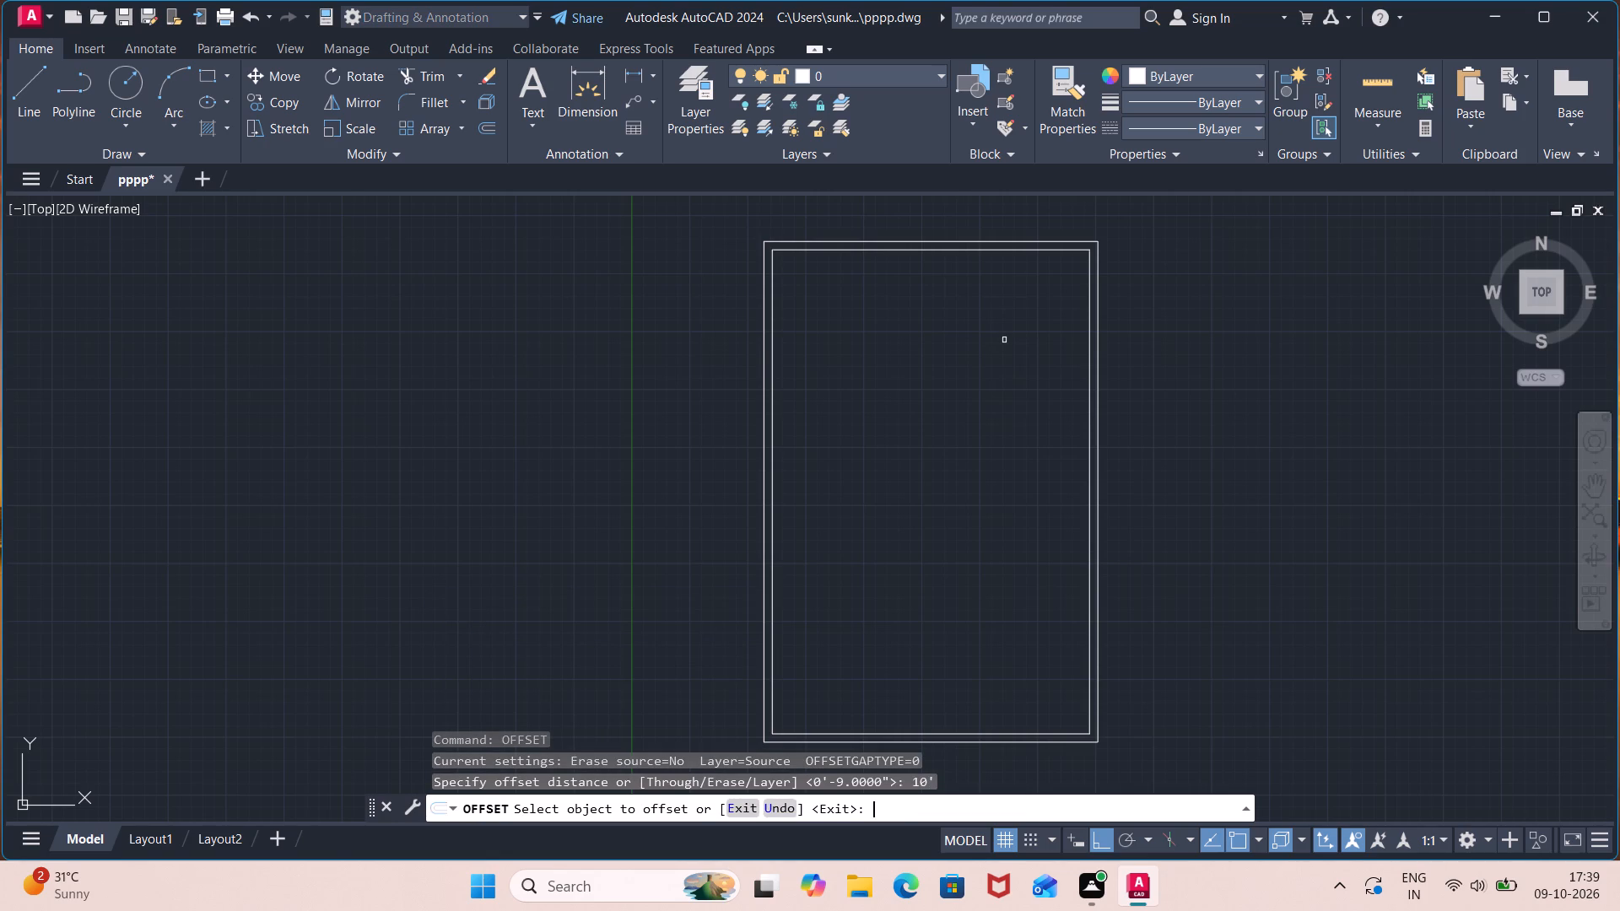
pyautogui.click(1005, 251)
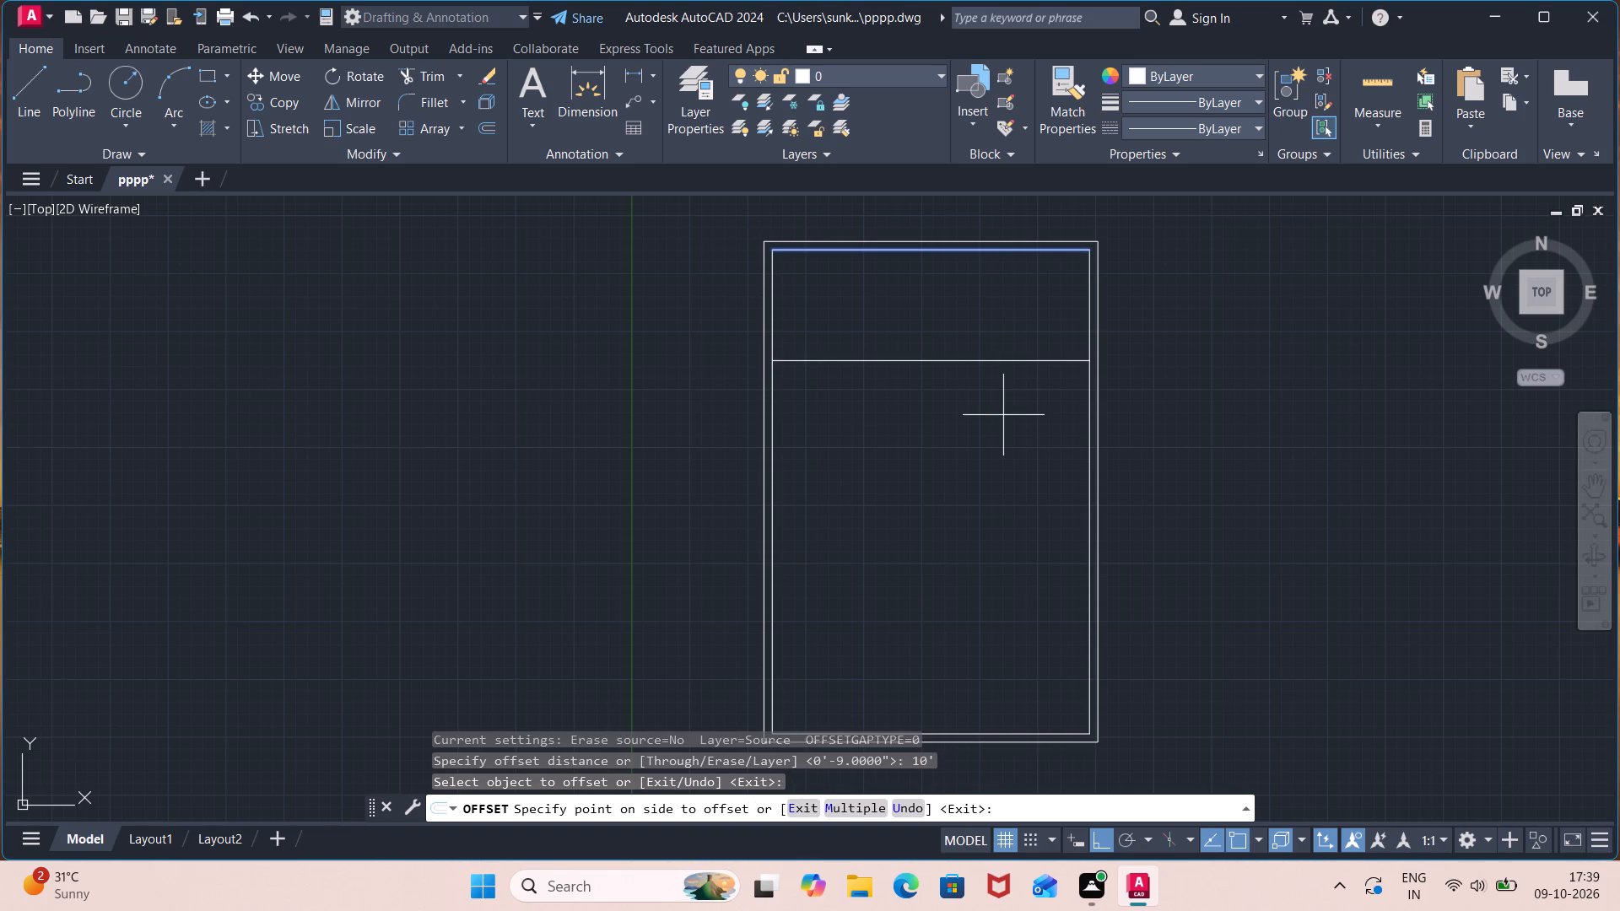
pyautogui.click(1003, 415)
pyautogui.press('space')
# Offset the new horizontal line 4.5" downward to form the first partition wall.
pyautogui.press('space')
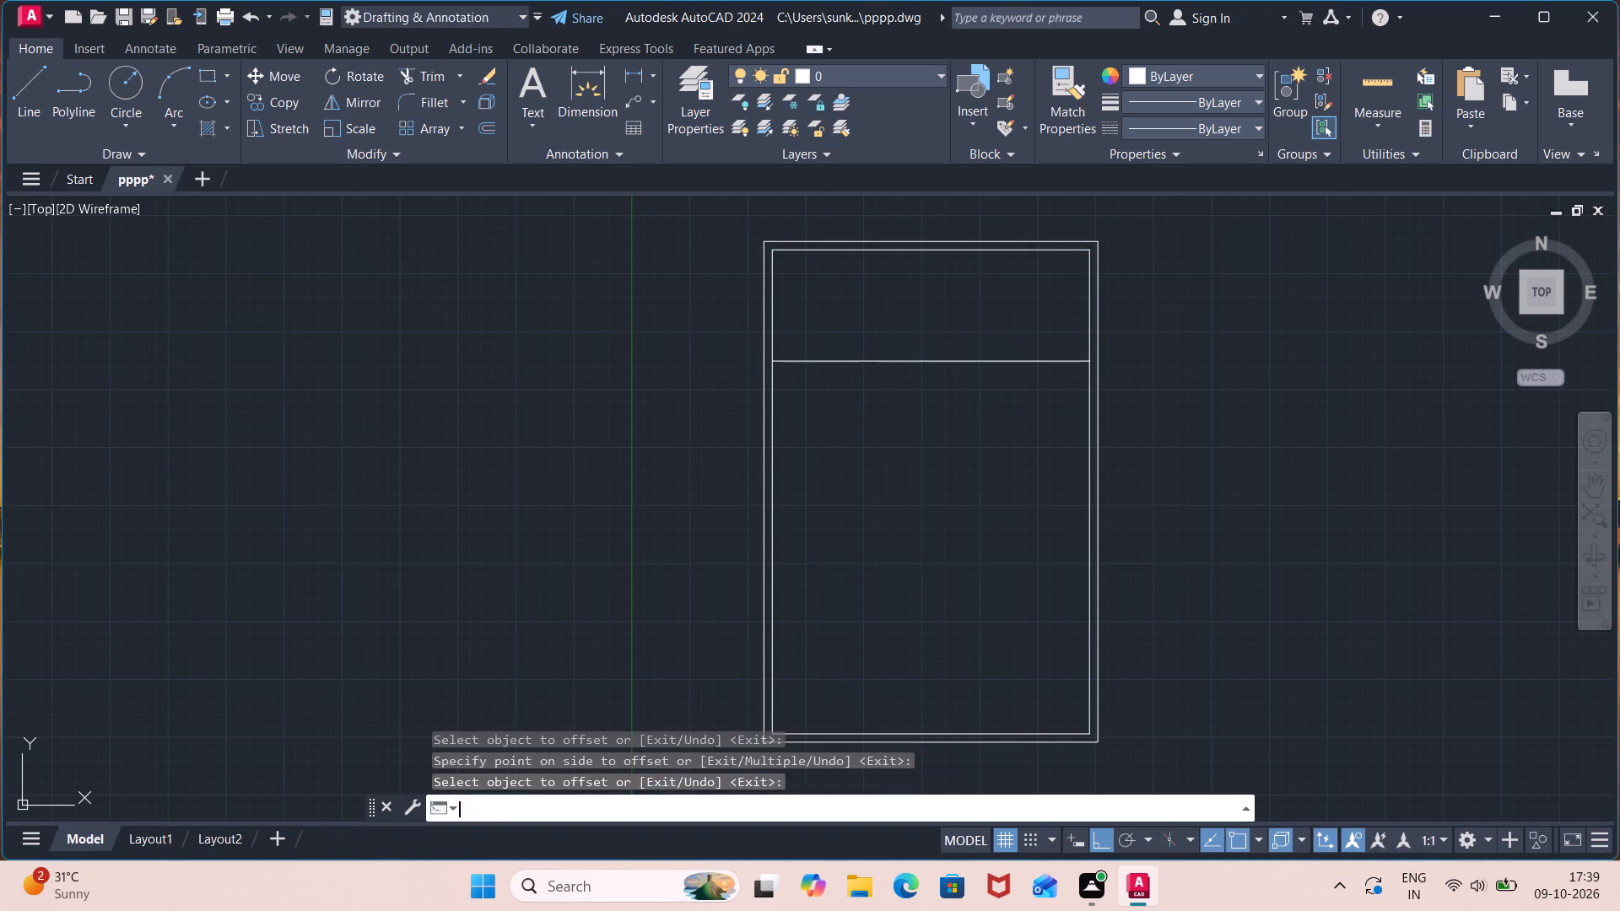
pyautogui.write('4.5"')
pyautogui.press('Return')
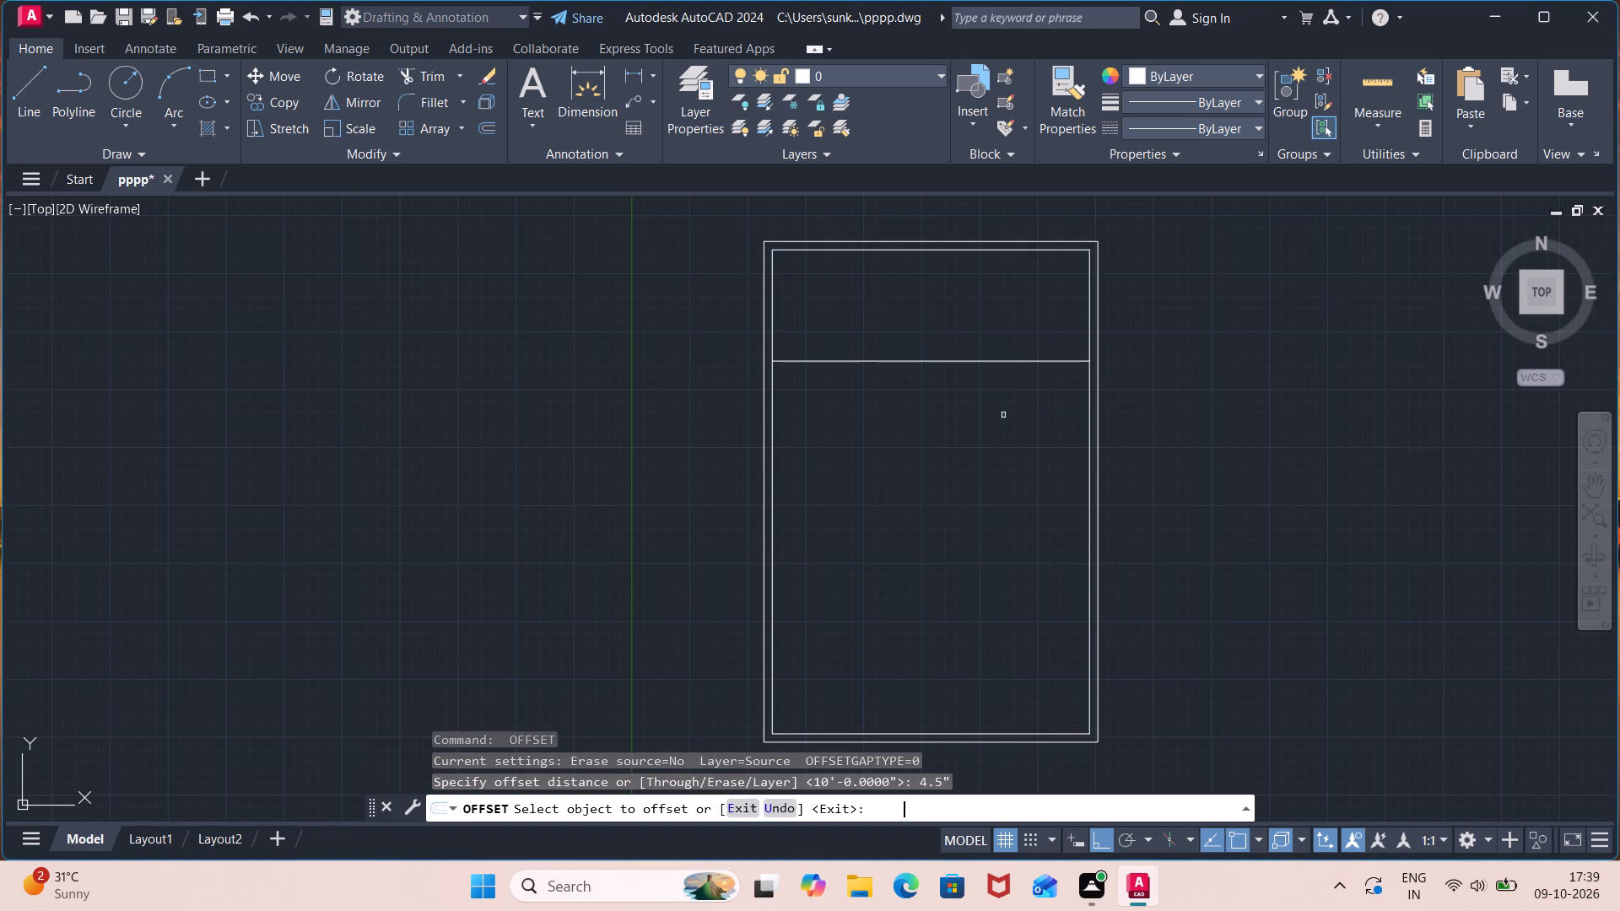
pyautogui.click(995, 358)
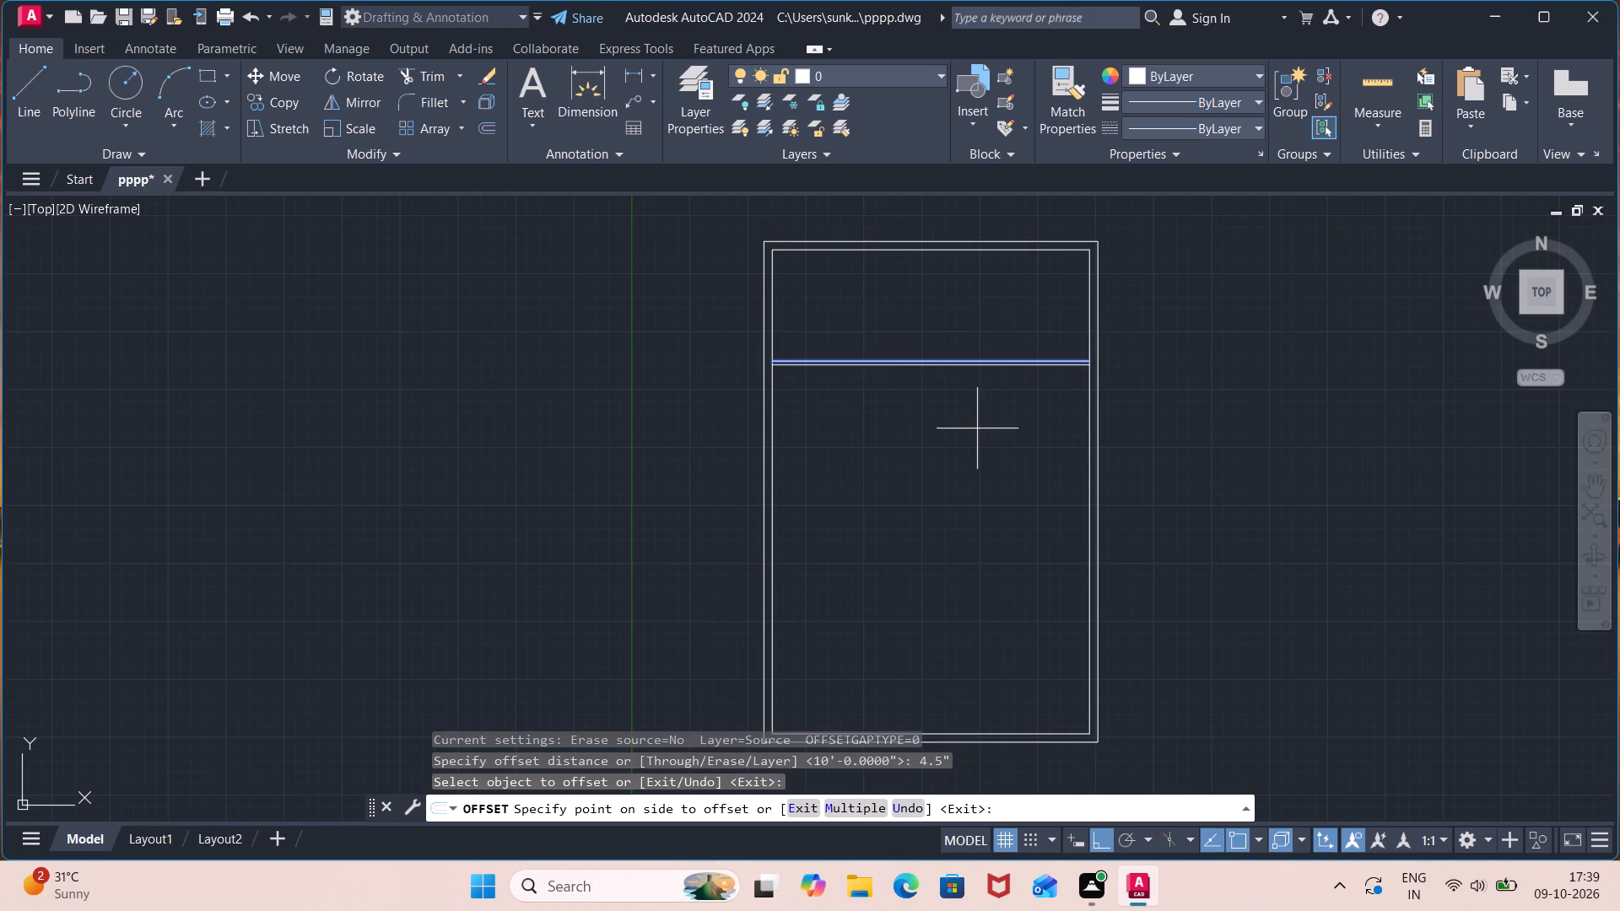
pyautogui.click(977, 429)
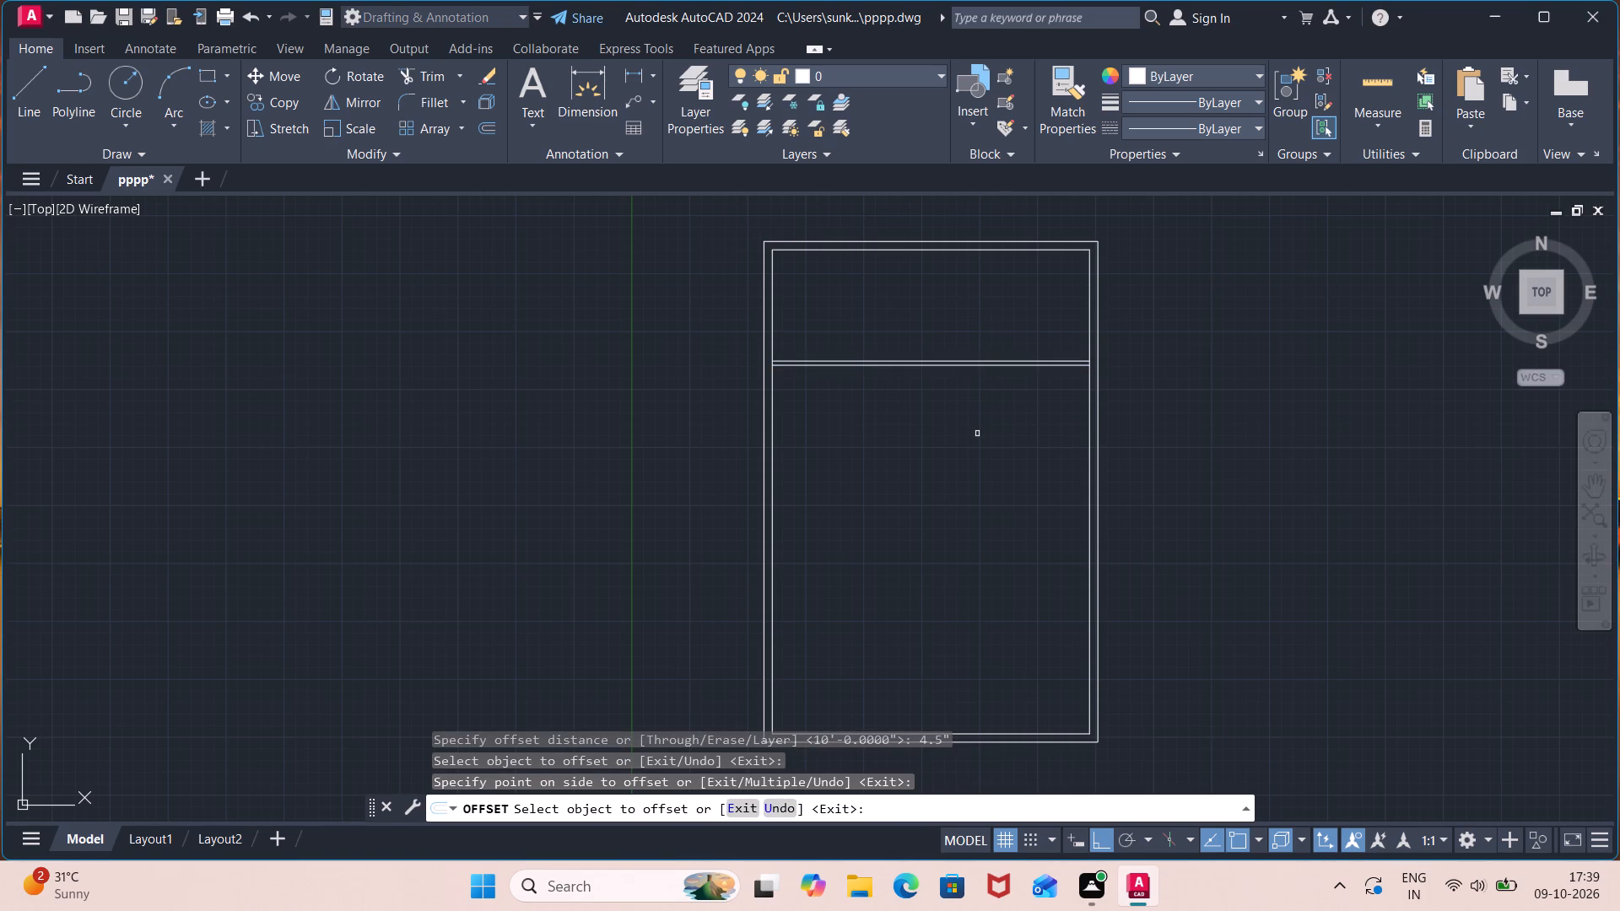
pyautogui.press('space')
# Offset the lower line of the first partition wall 10' downward.
pyautogui.press('space')
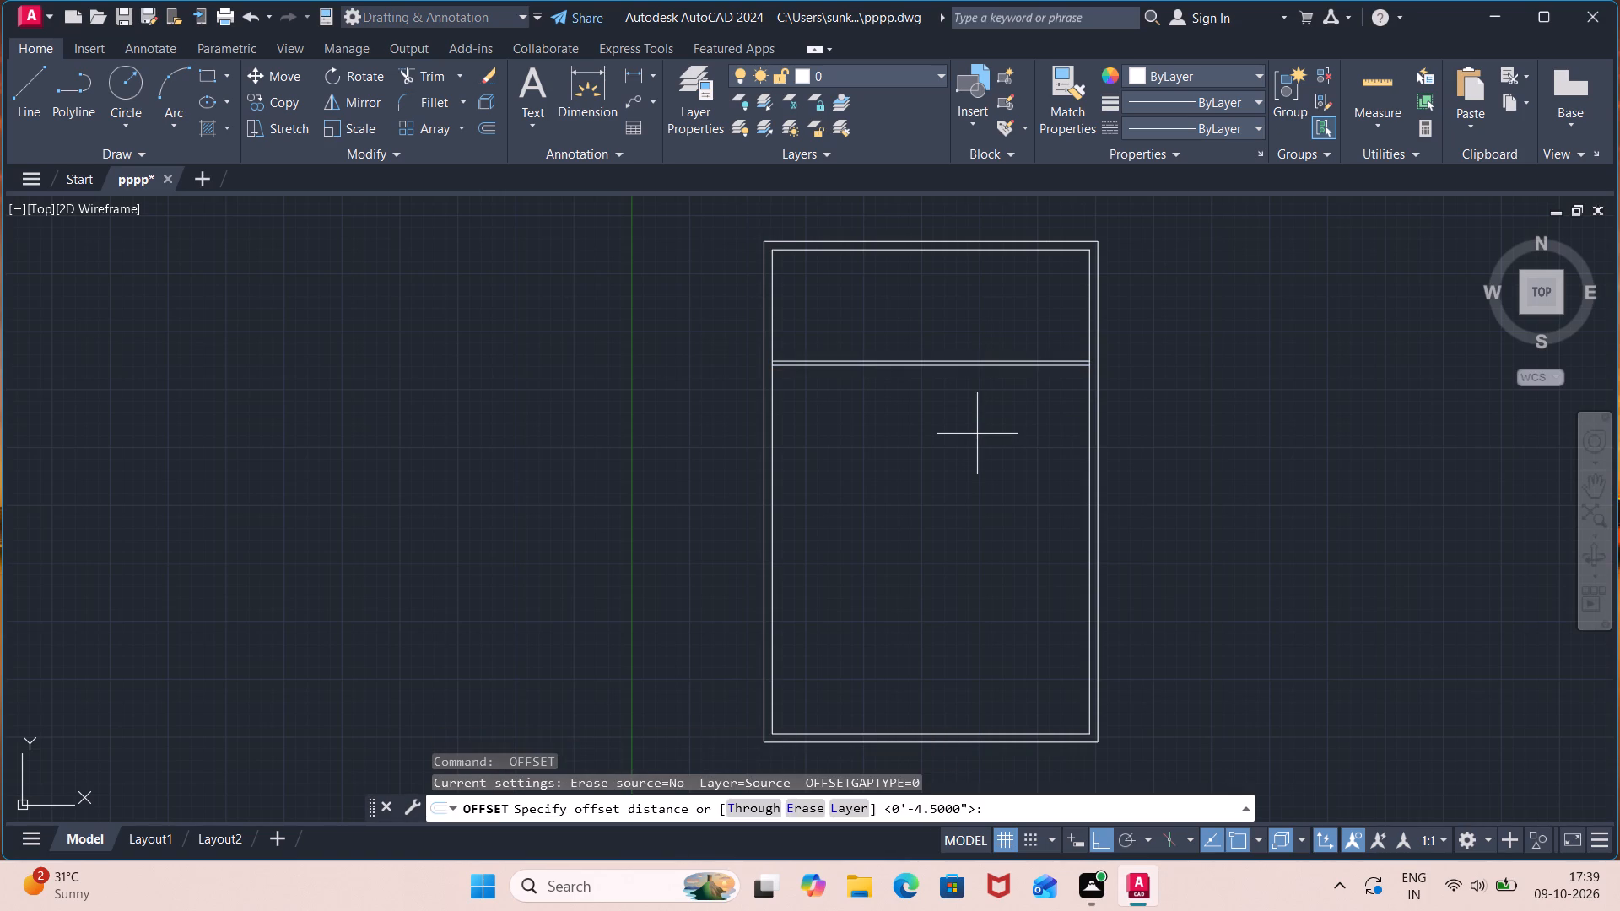
pyautogui.write("10'")
pyautogui.press('Return')
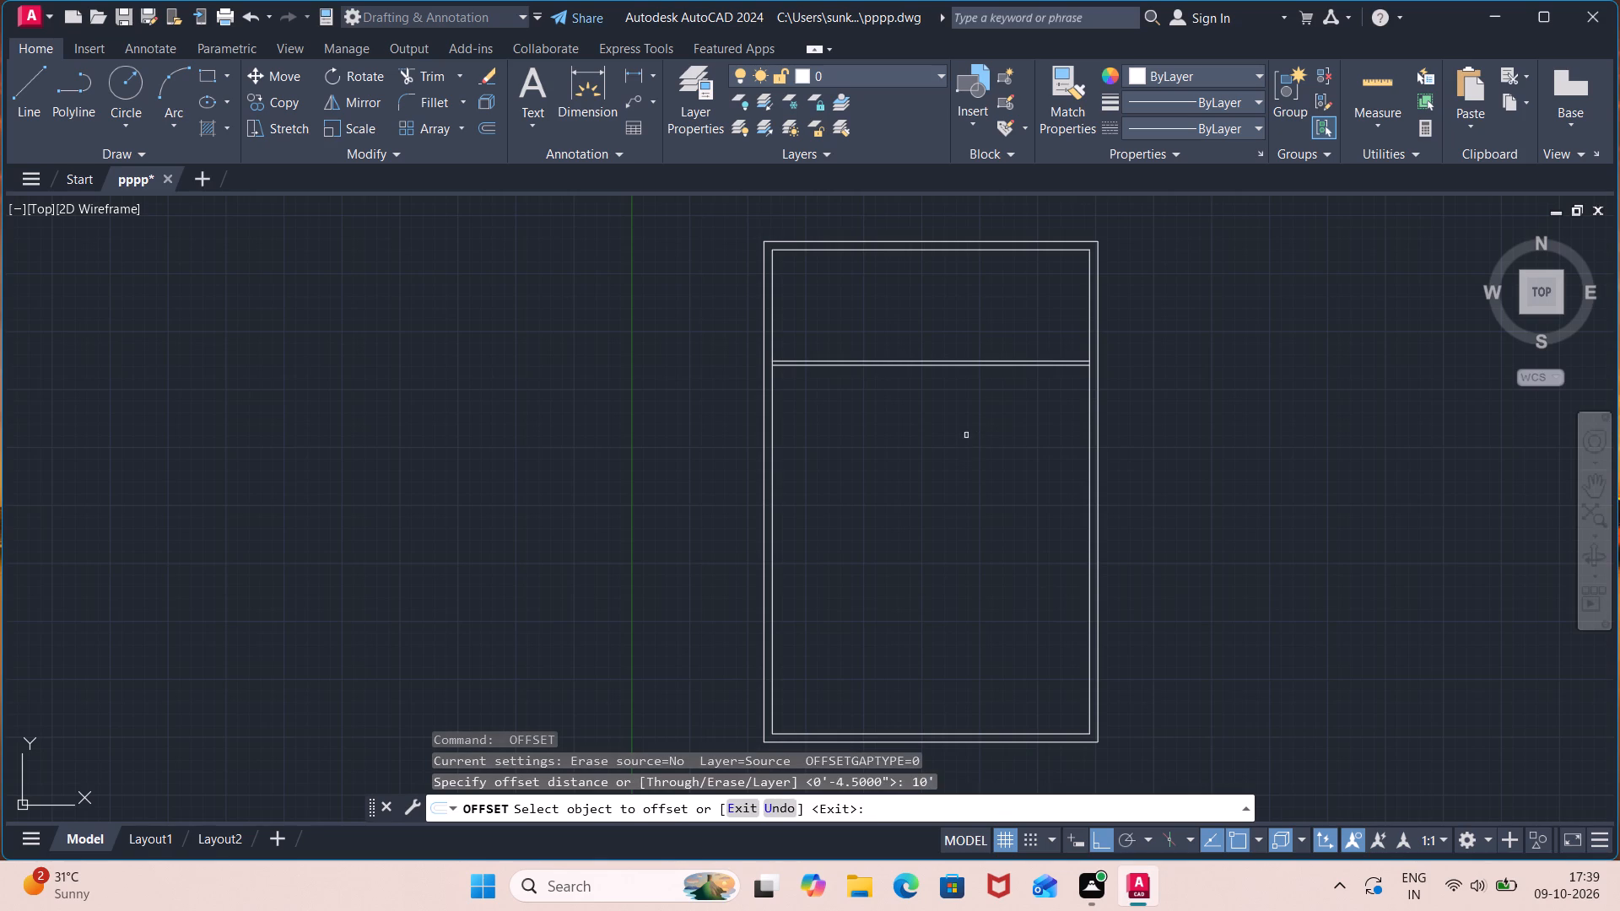
pyautogui.click(991, 364)
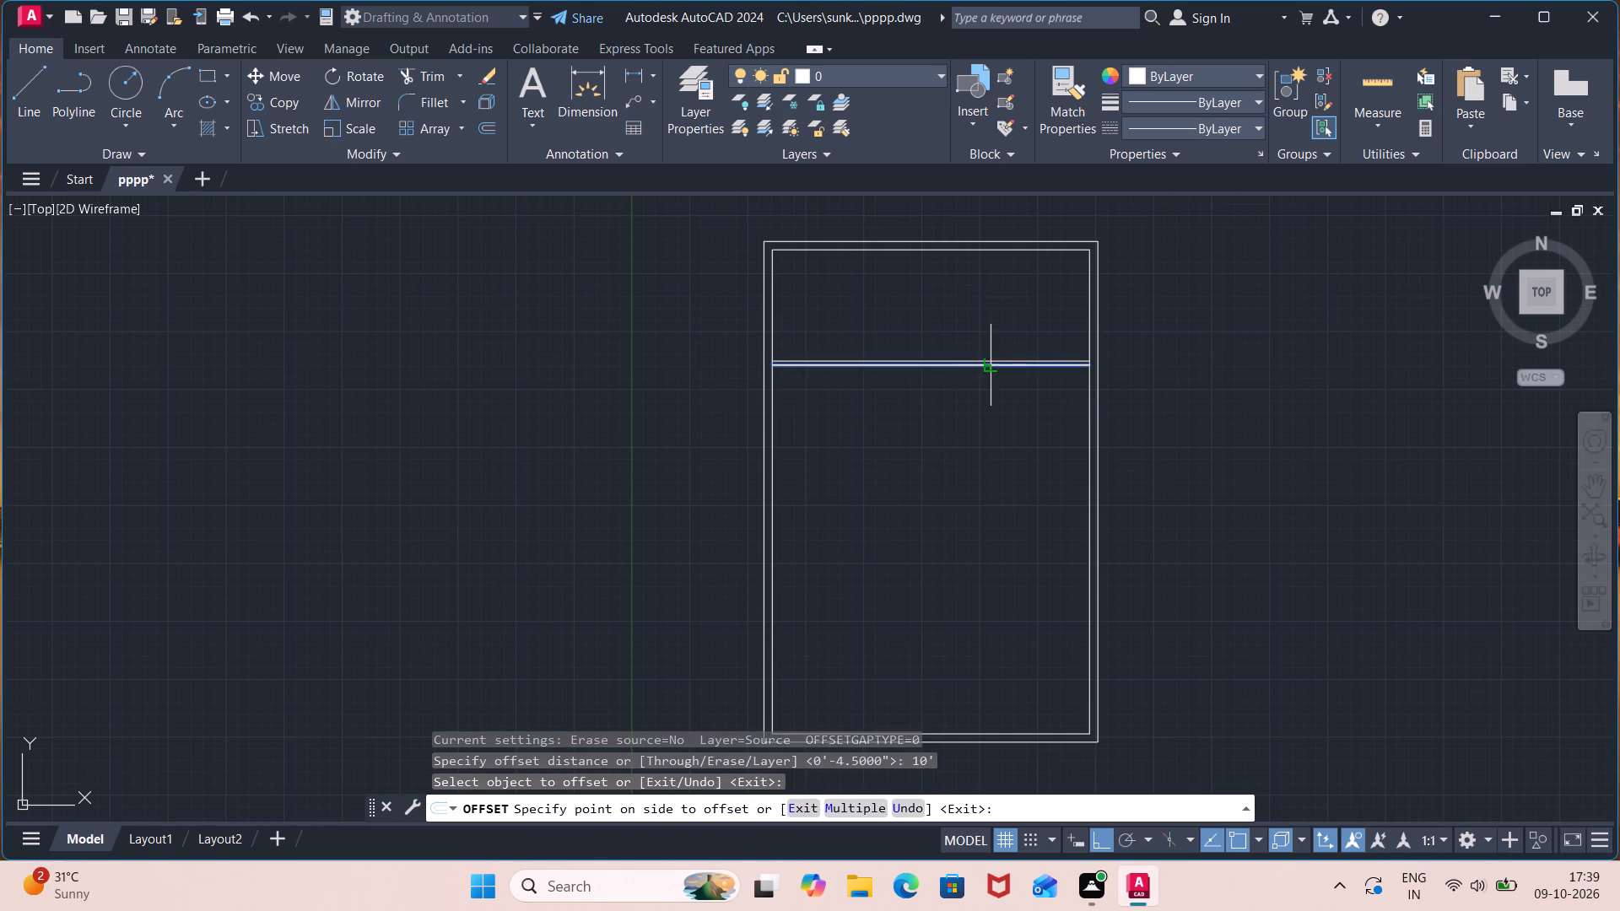
pyautogui.click(1014, 520)
pyautogui.press('space')
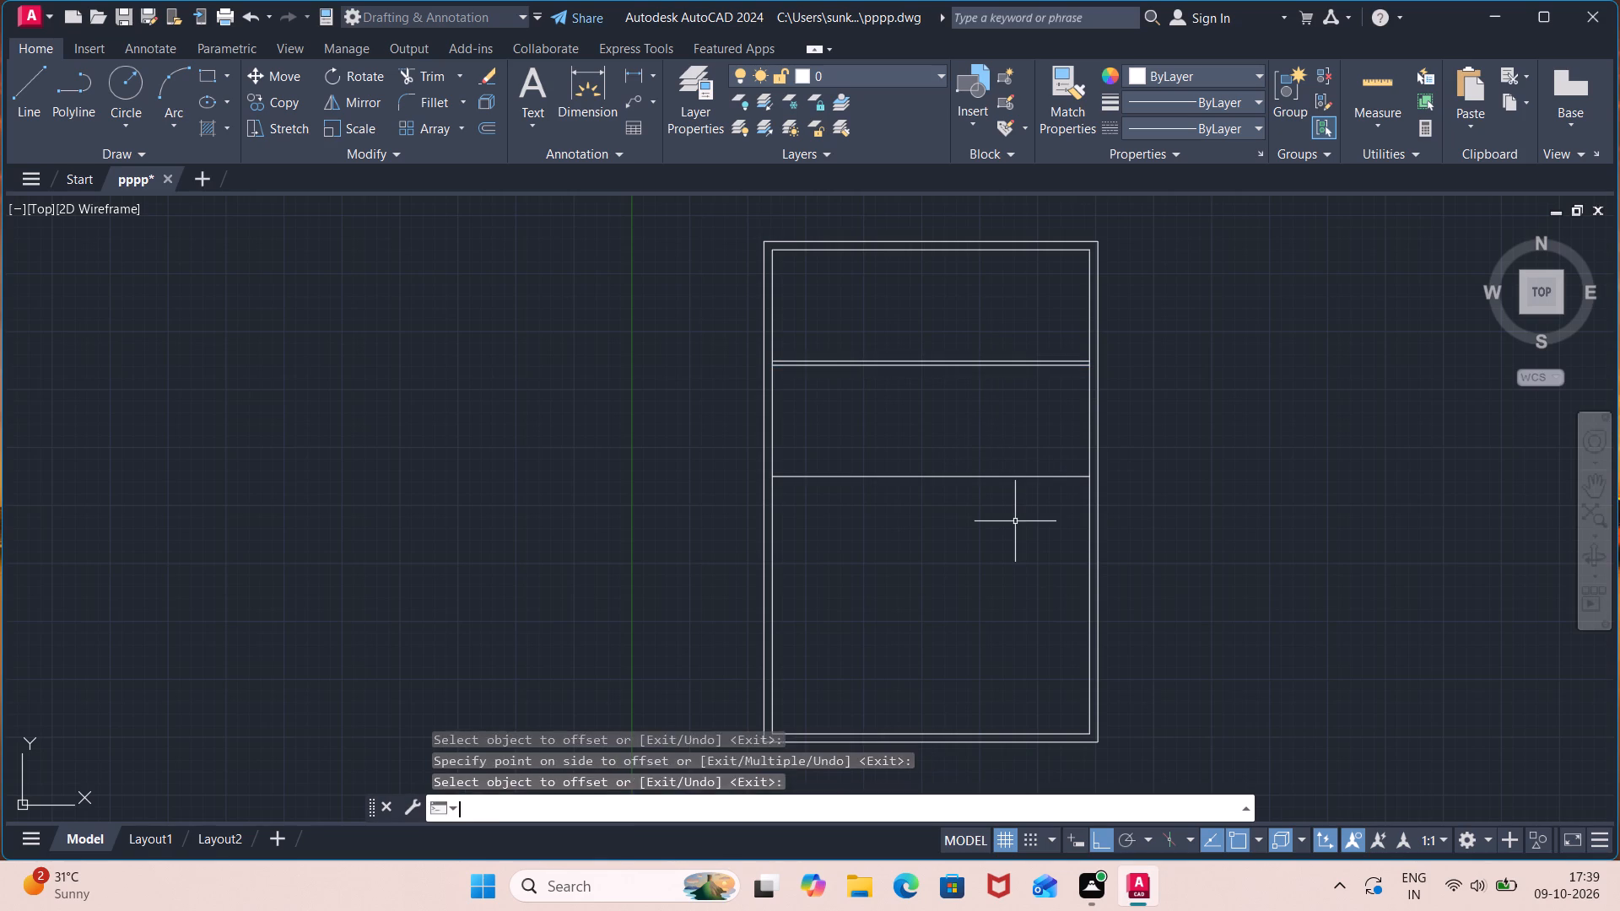
# Offset the lowest interior horizontal line 4.5" downward to form the second partition wall.
pyautogui.press('space')
pyautogui.write('4.5"')
pyautogui.press('Return')
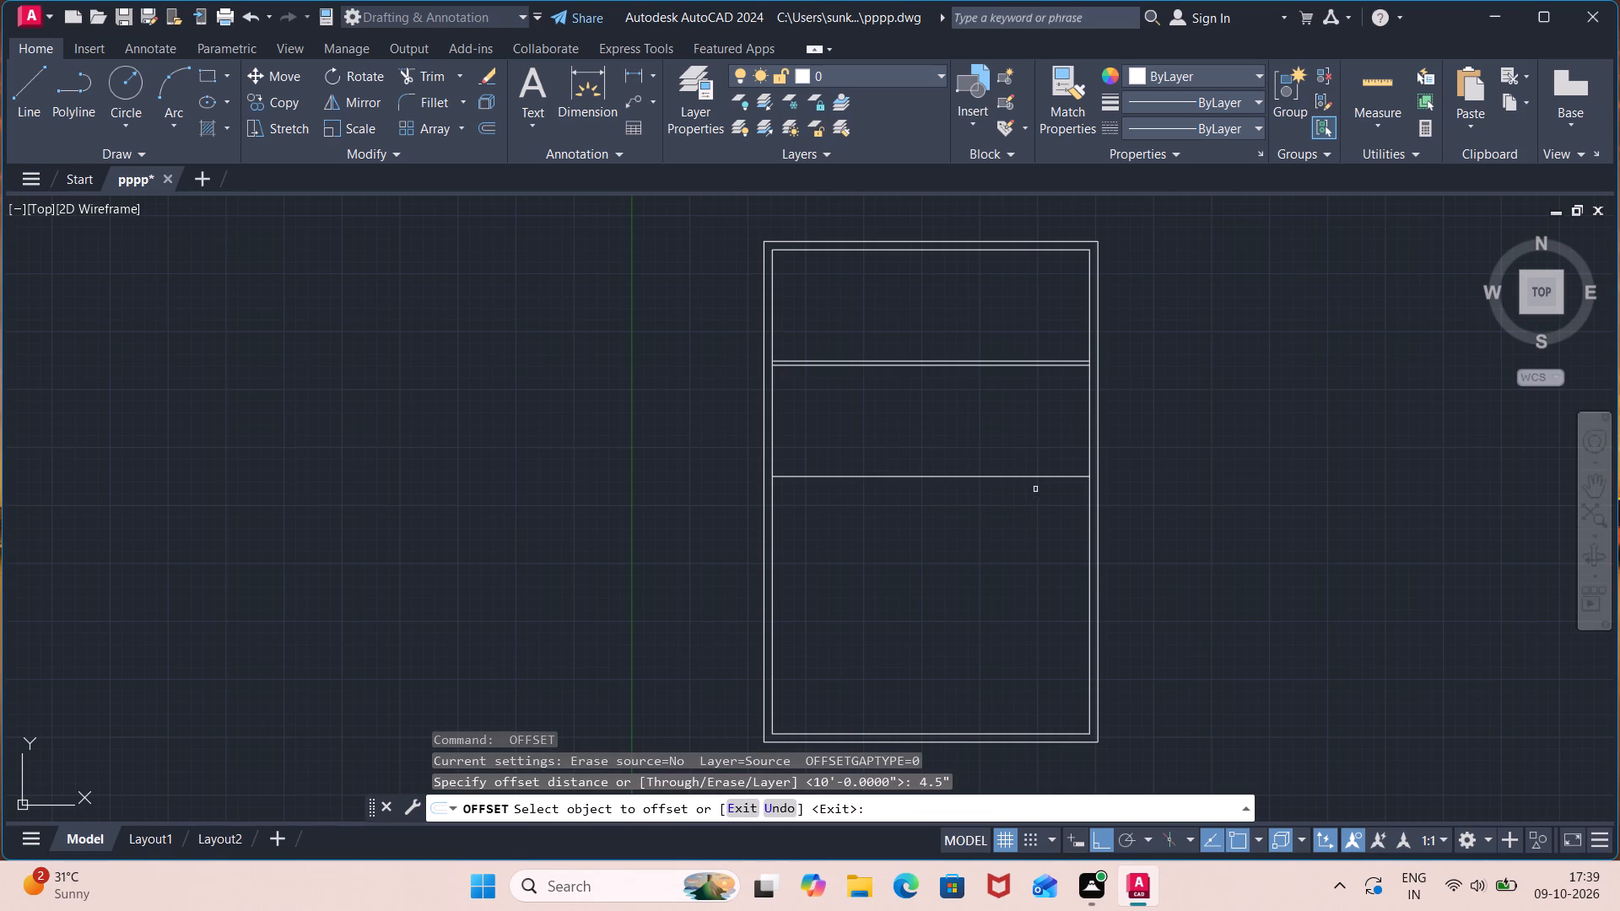
pyautogui.click(1039, 472)
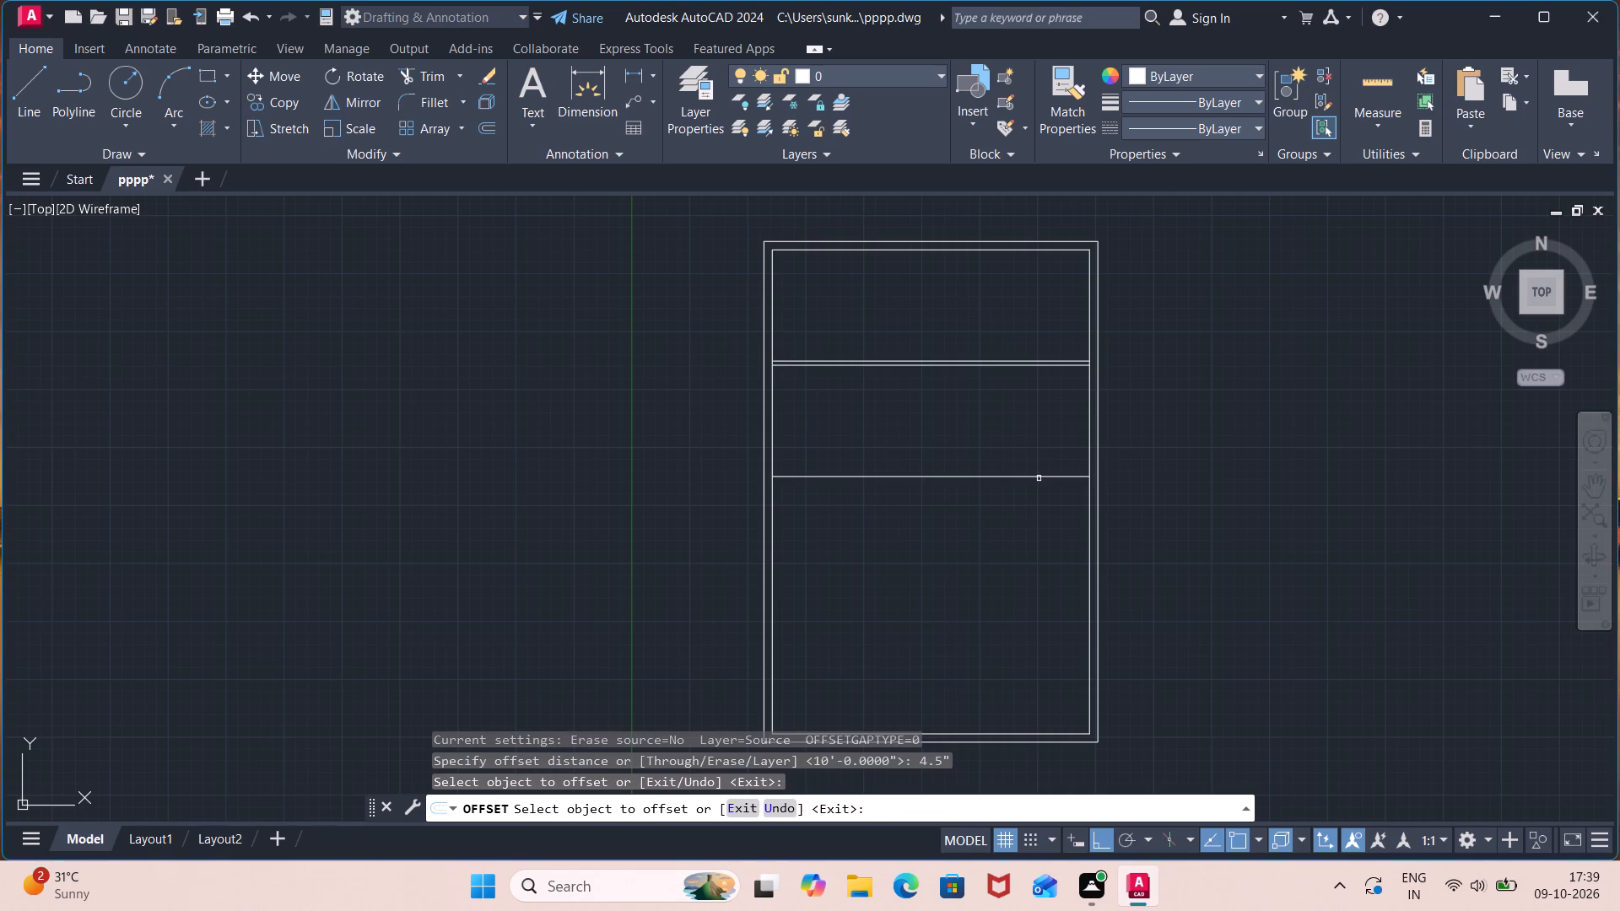
pyautogui.click(1040, 473)
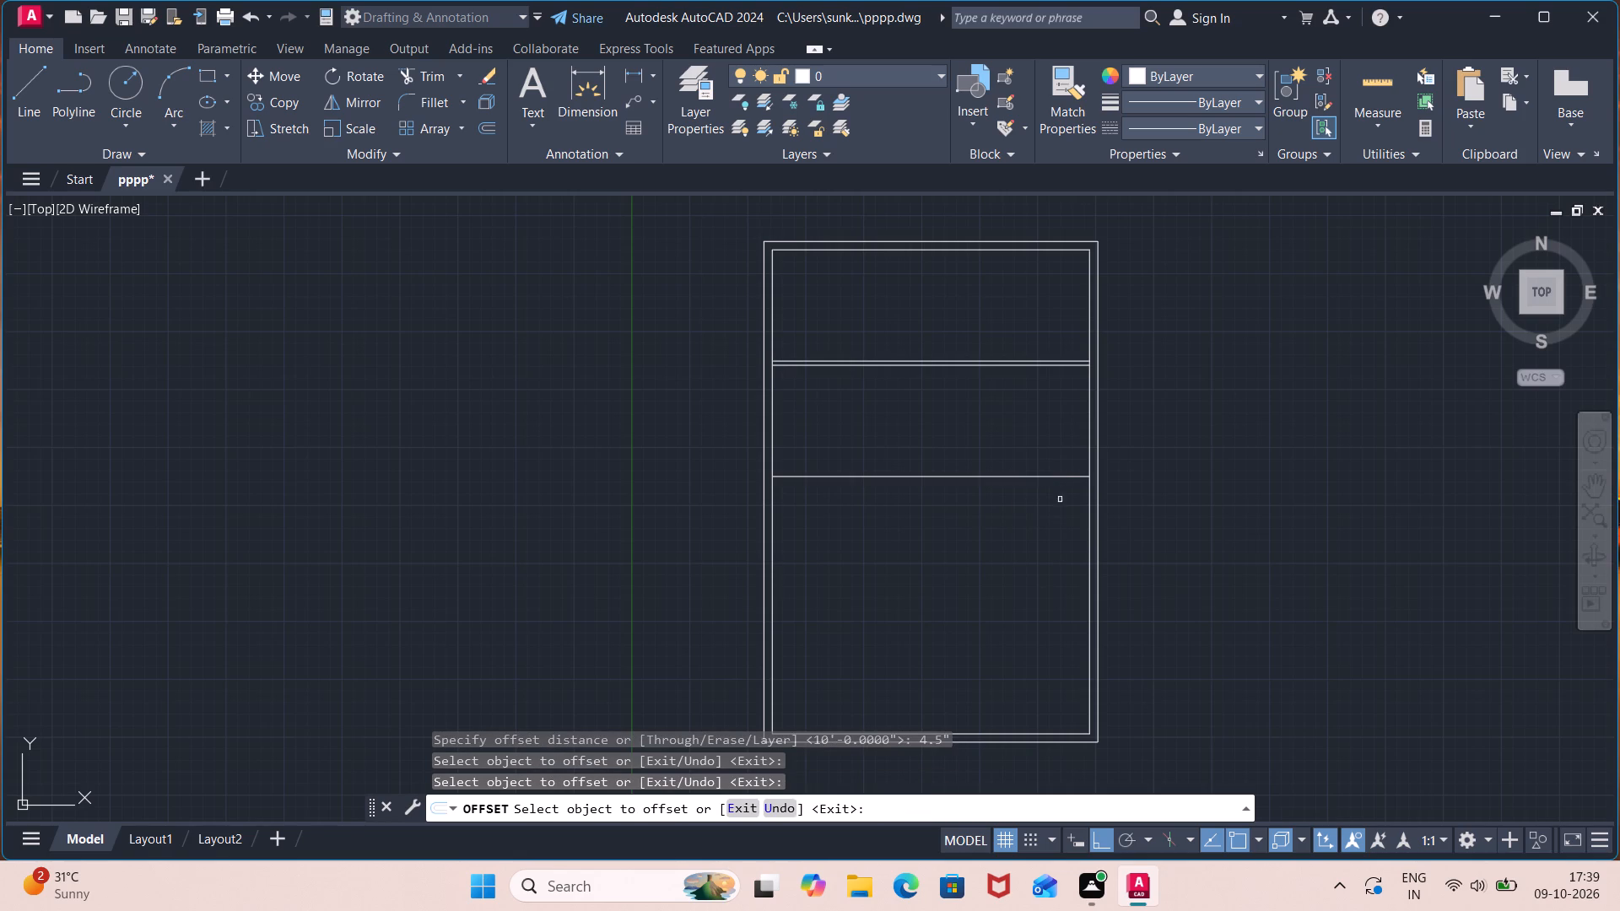
pyautogui.click(1064, 475)
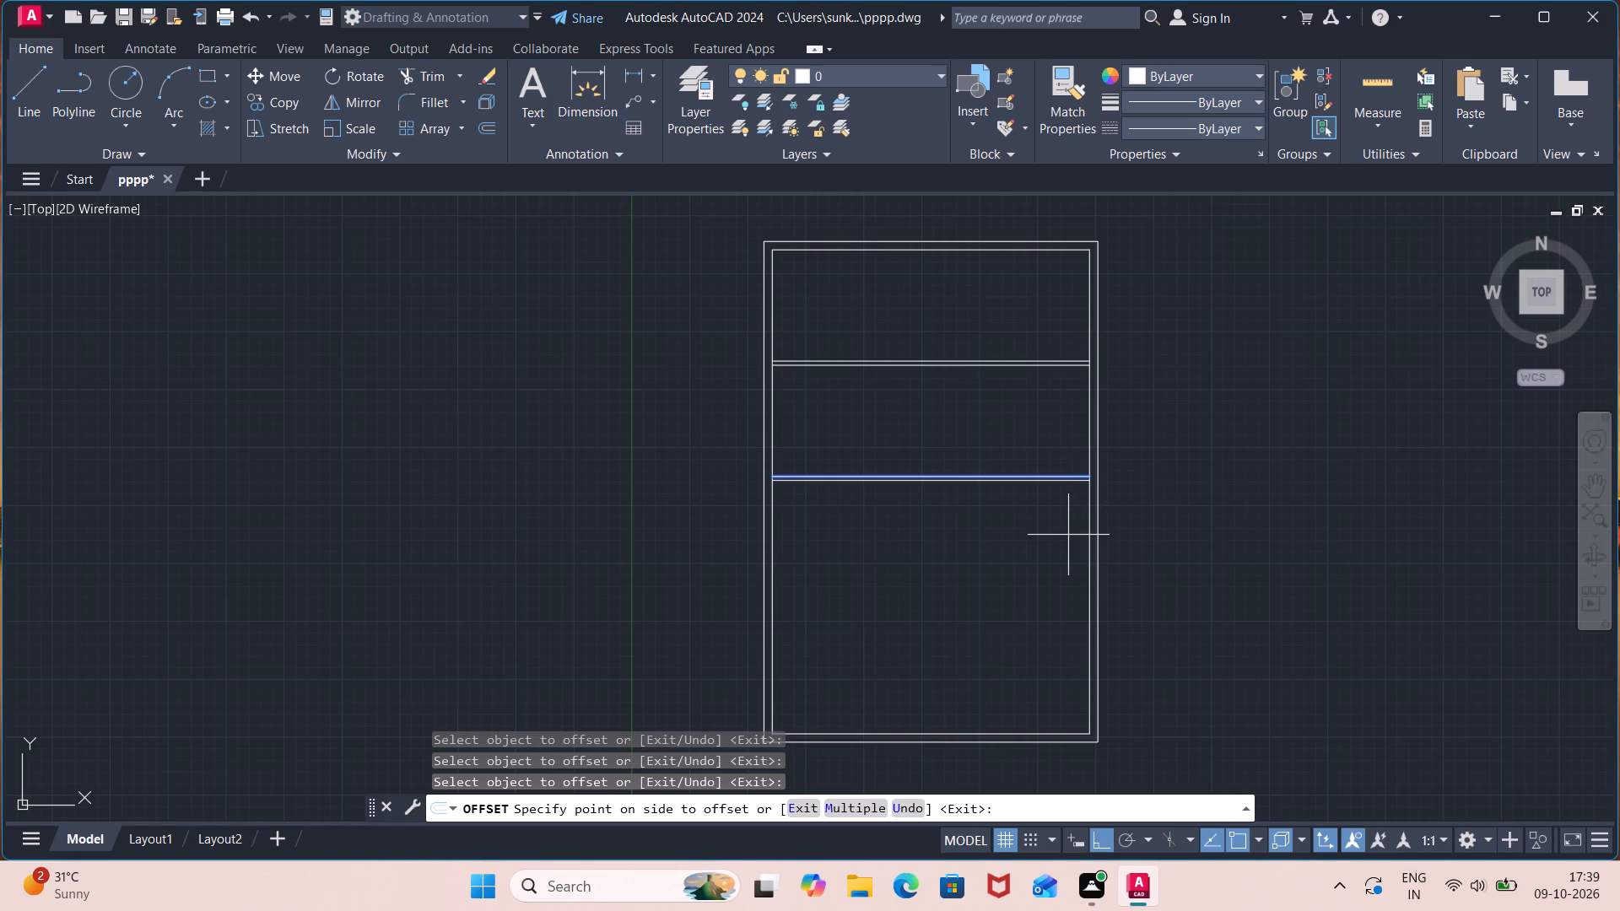
pyautogui.click(1068, 535)
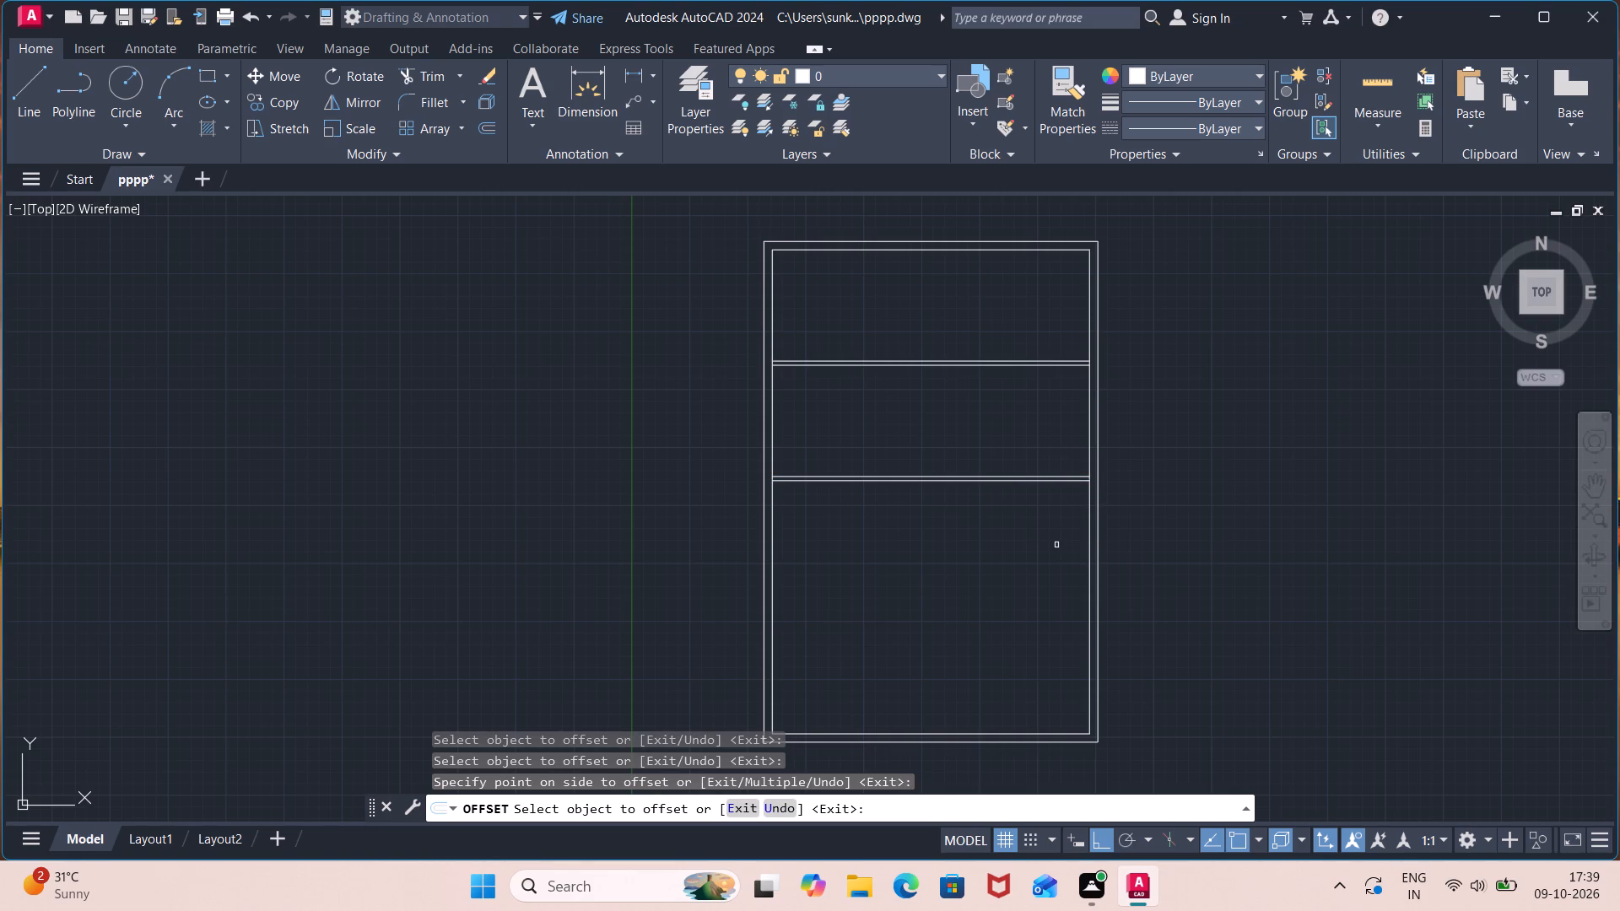
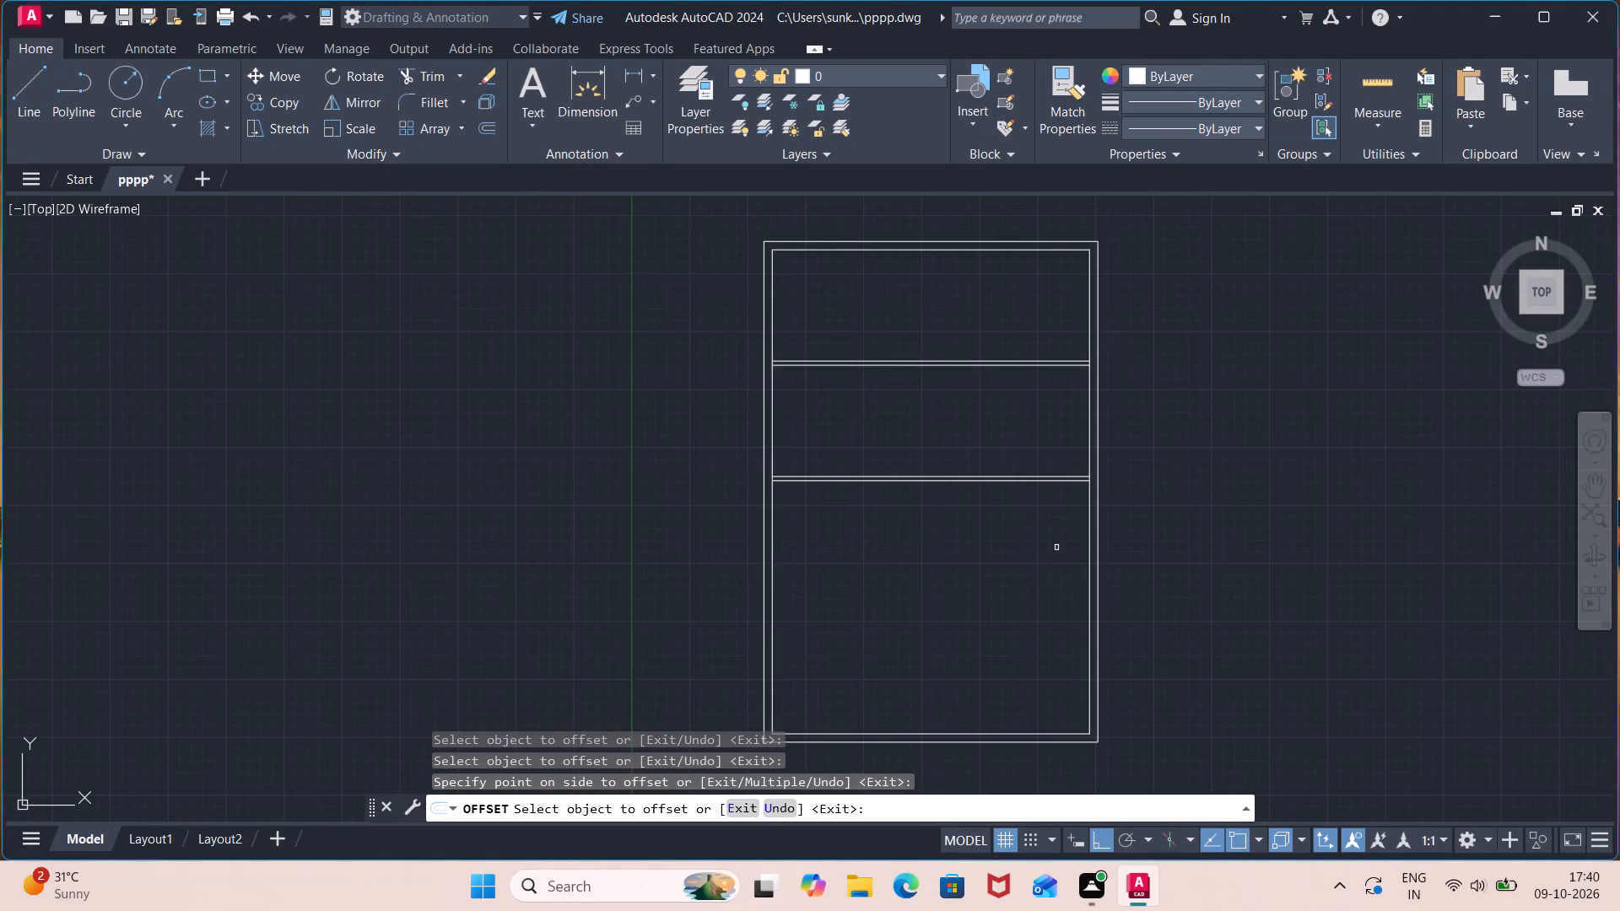
# Trim the inner side wall lines between the two lines of the second horizontal partition at both ends.
pyautogui.scroll(1, 899, 542)
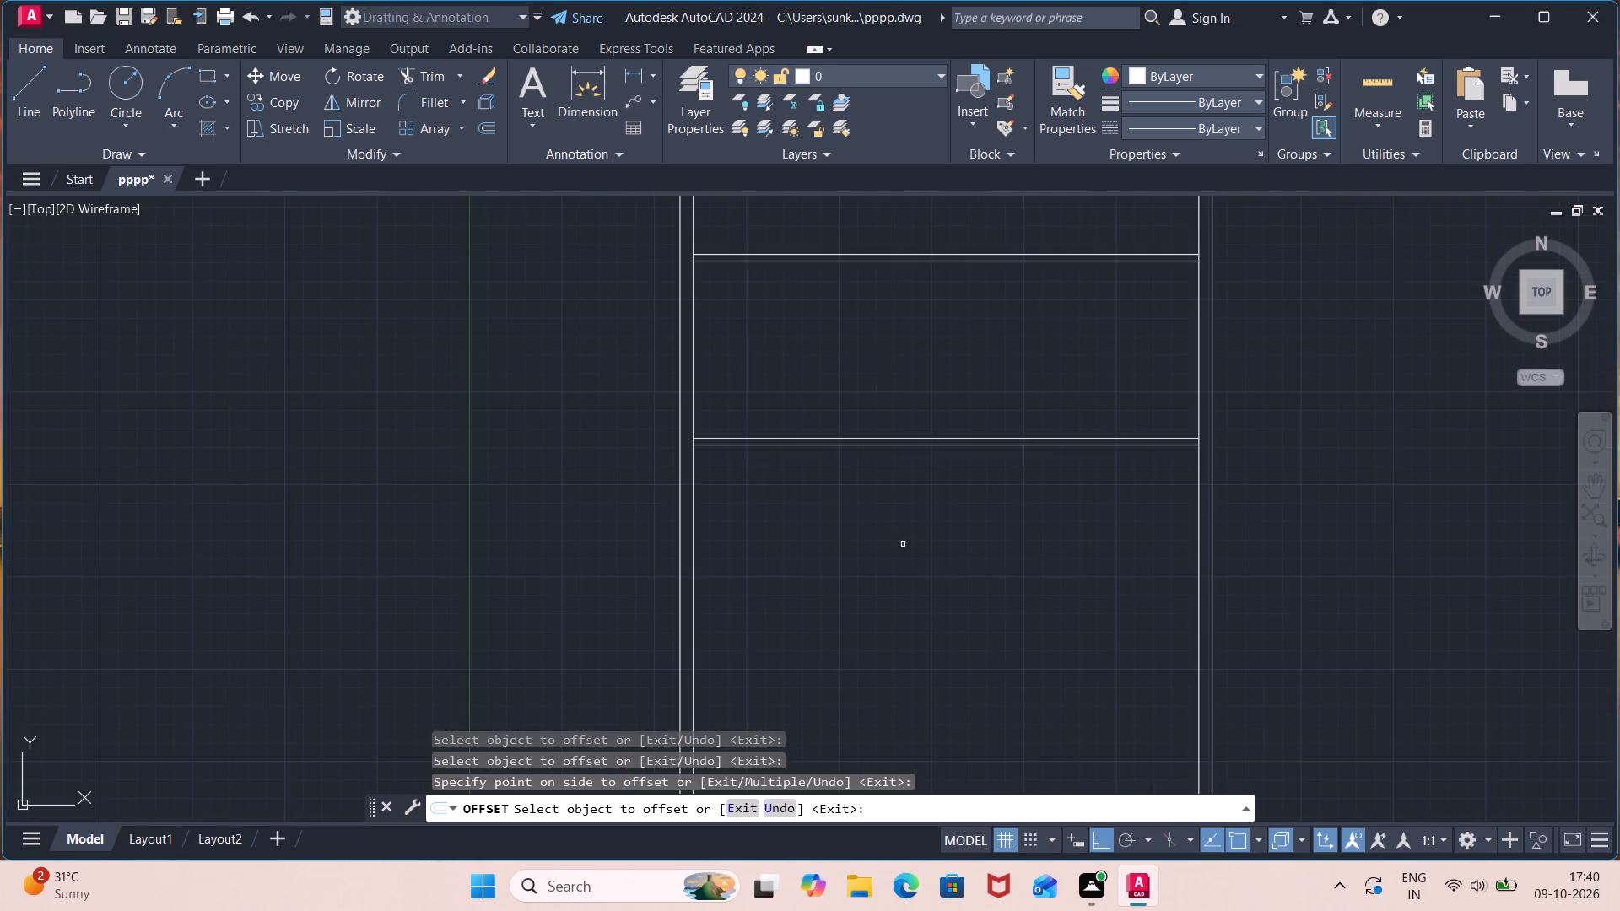
pyautogui.scroll(-2, 903, 544)
pyautogui.moveTo(903, 546); pyautogui.dragTo(1091, 584, button='middle')
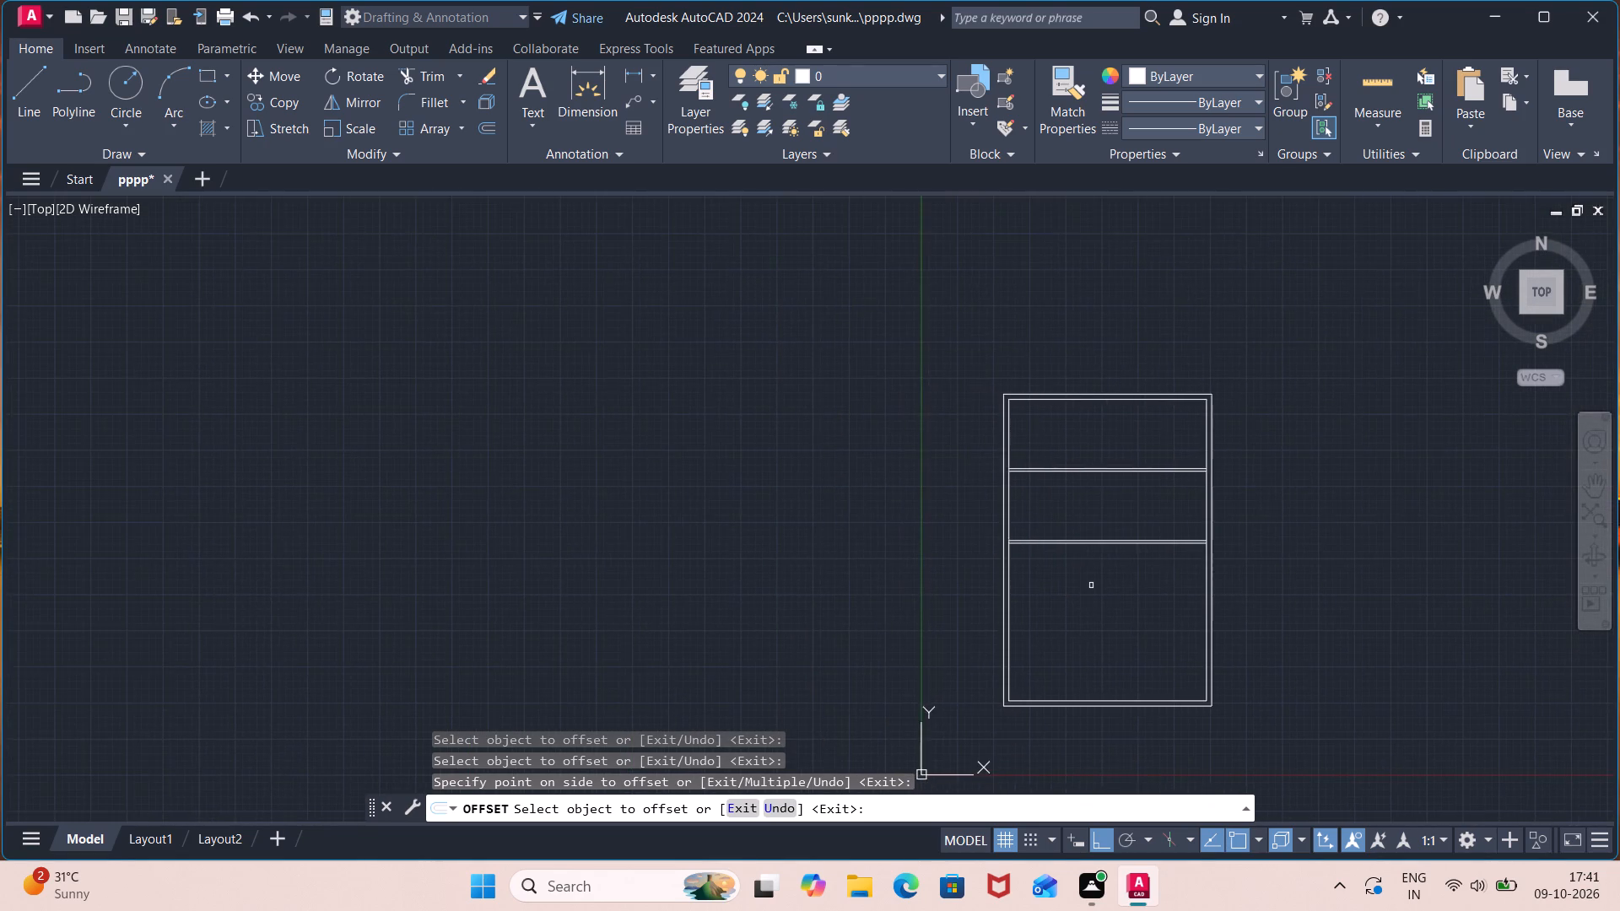
pyautogui.scroll(1, 1091, 585)
pyautogui.press('Escape')
pyautogui.write('tr')
pyautogui.press('Return')
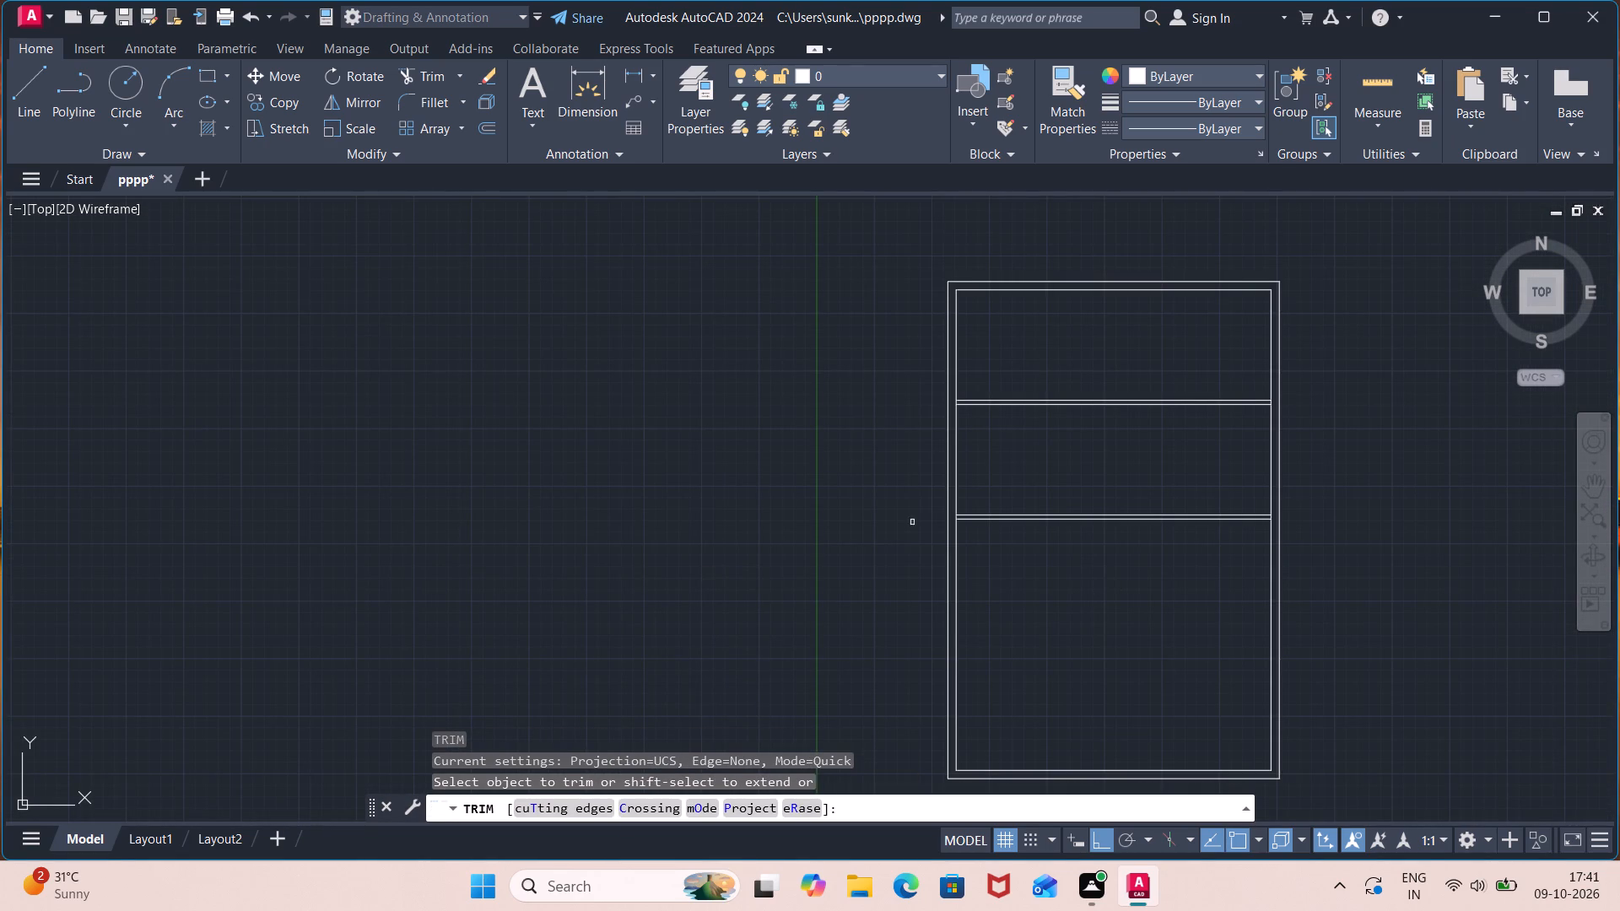
pyautogui.scroll(2, 958, 513)
pyautogui.click(946, 528)
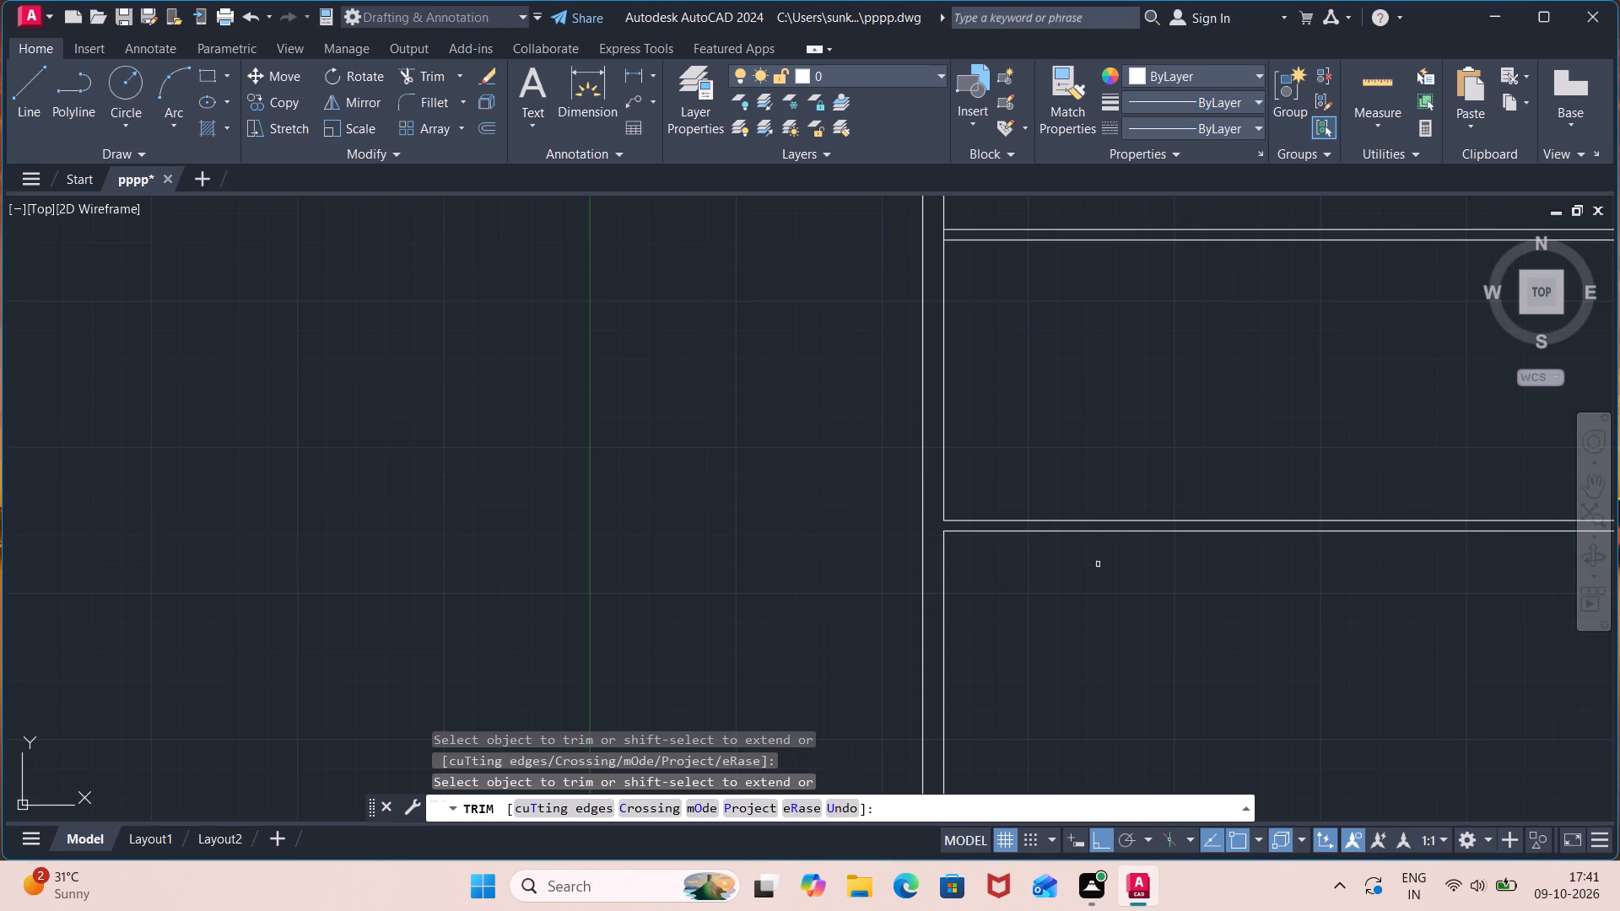
pyautogui.scroll(-1, 1319, 614)
pyautogui.moveTo(1329, 617); pyautogui.dragTo(879, 627, button='middle')
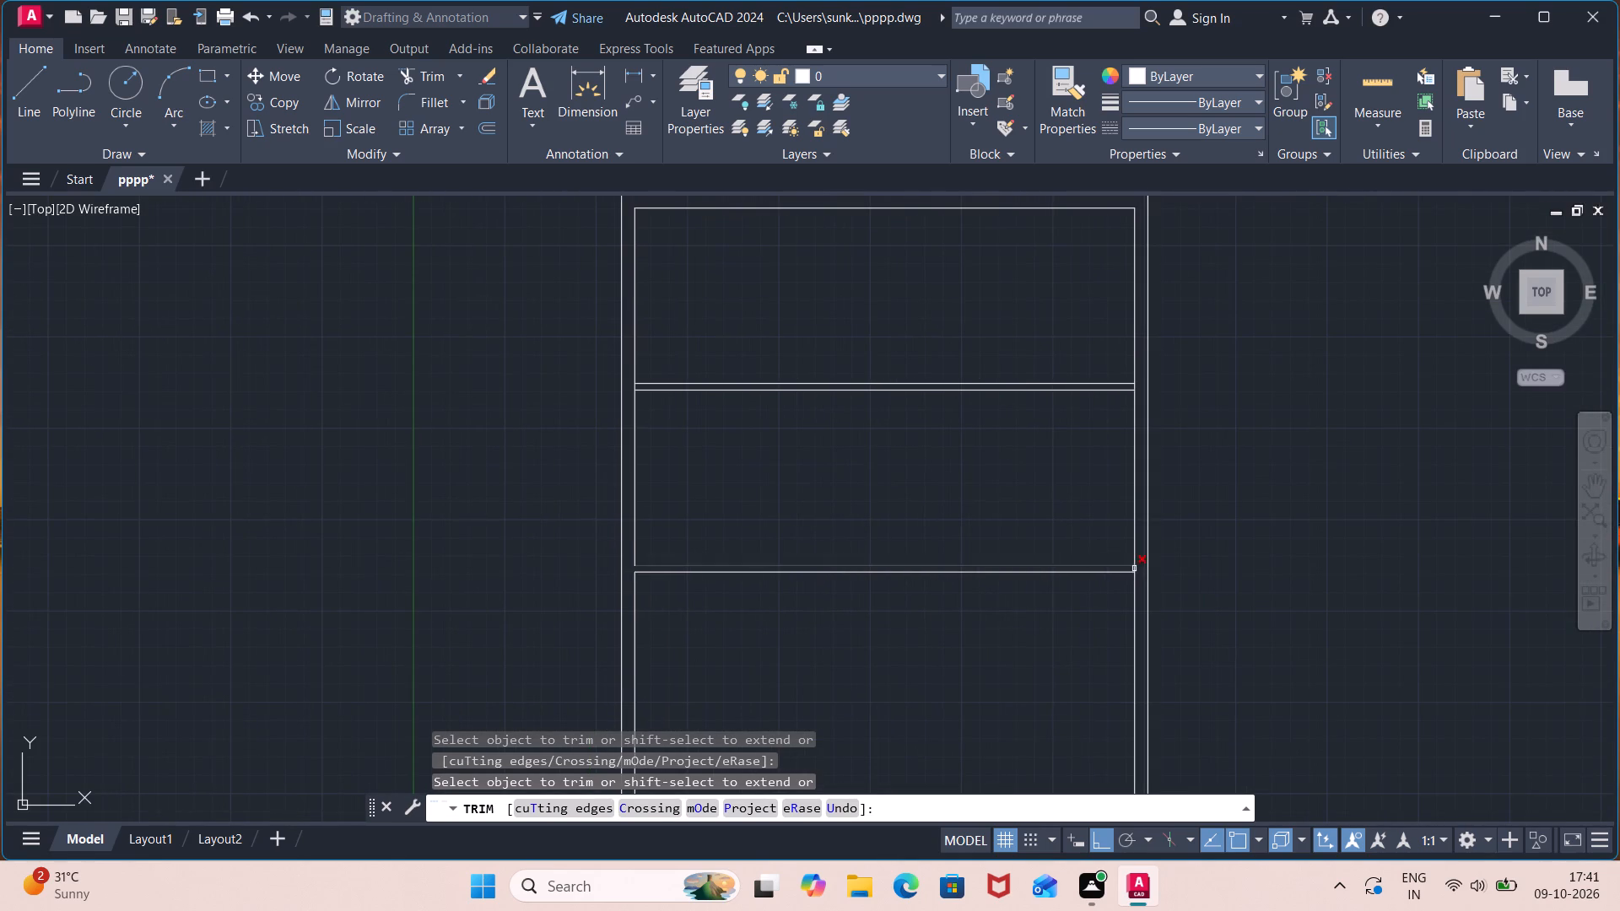
pyautogui.scroll(3, 1126, 579)
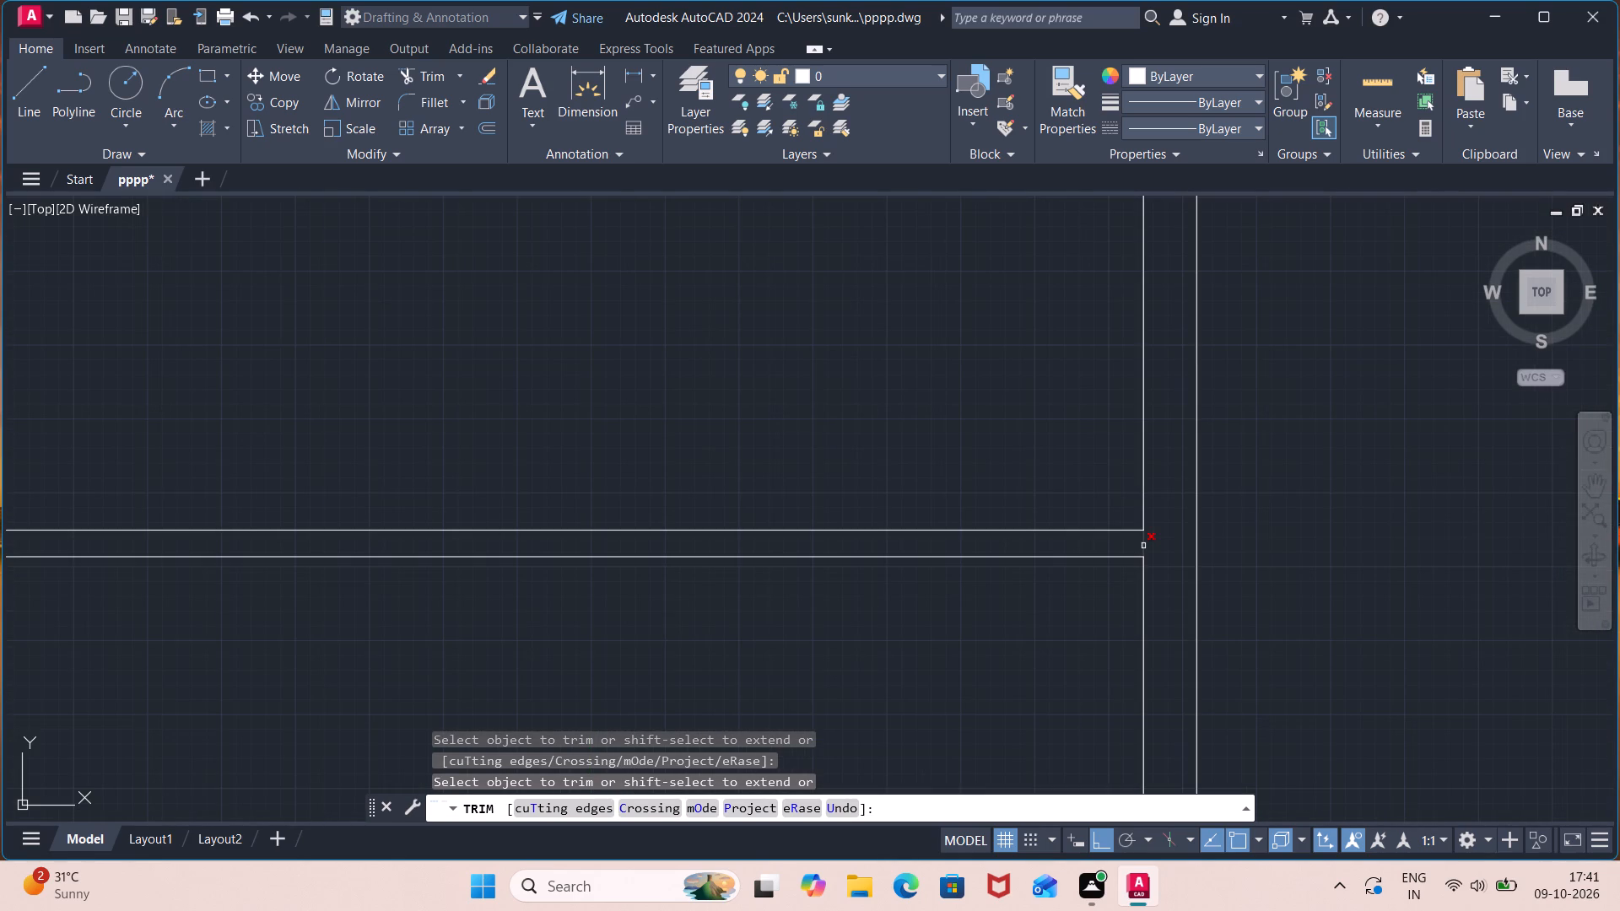
pyautogui.click(1147, 545)
pyautogui.scroll(-3, 988, 550)
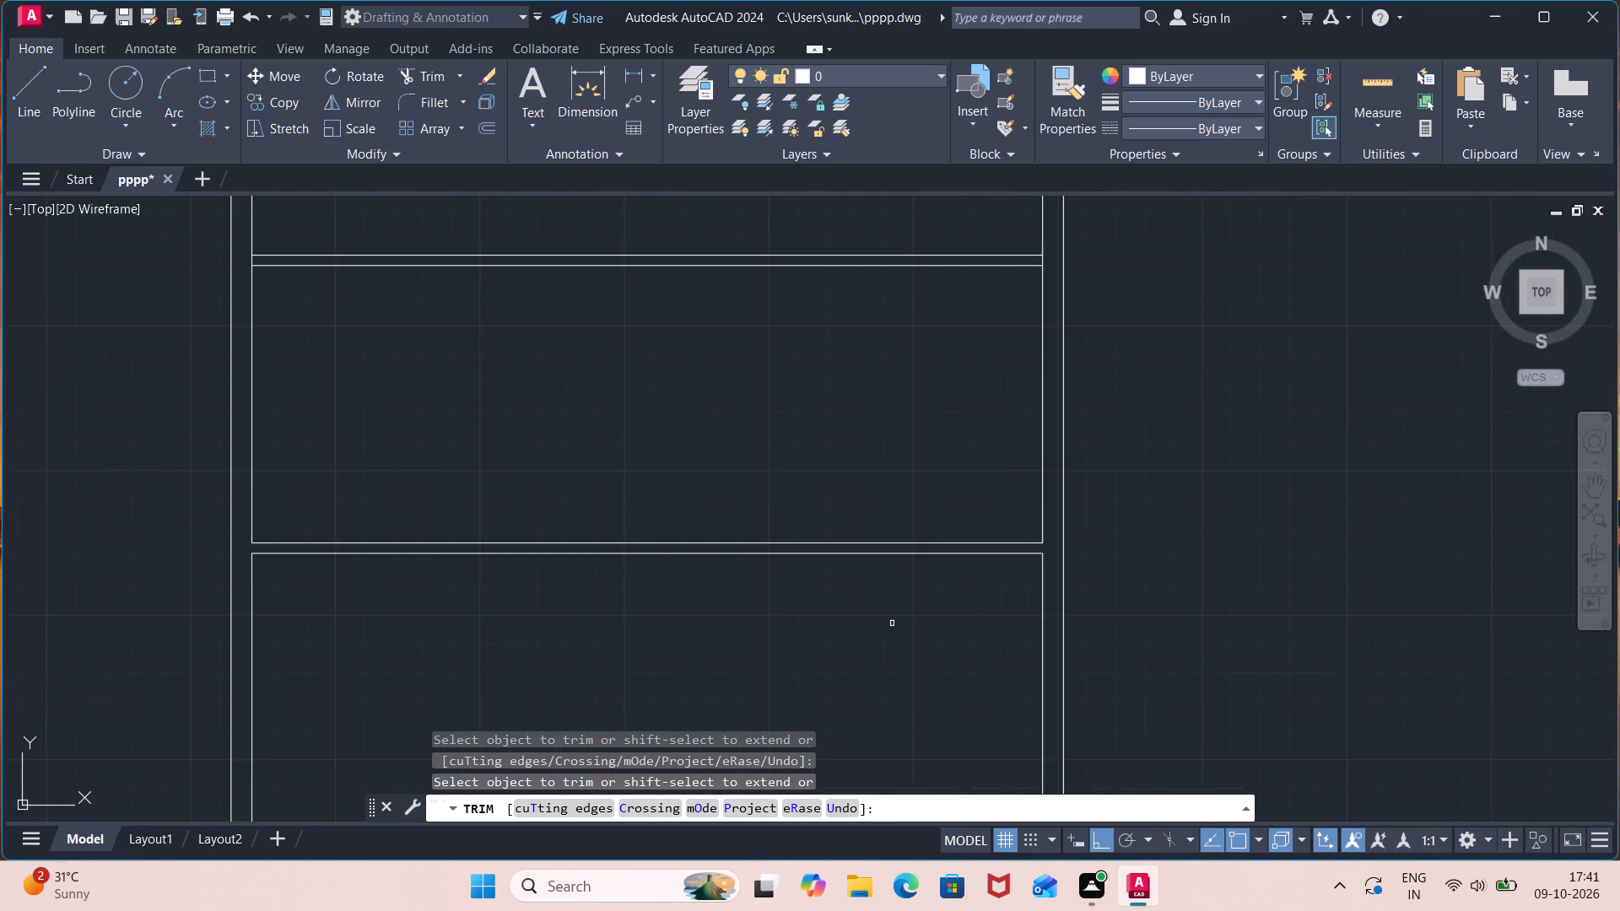
# Trim the inner side wall lines between the two lines of the first horizontal partition at both ends.
pyautogui.moveTo(892, 623); pyautogui.dragTo(1180, 712, button='middle')
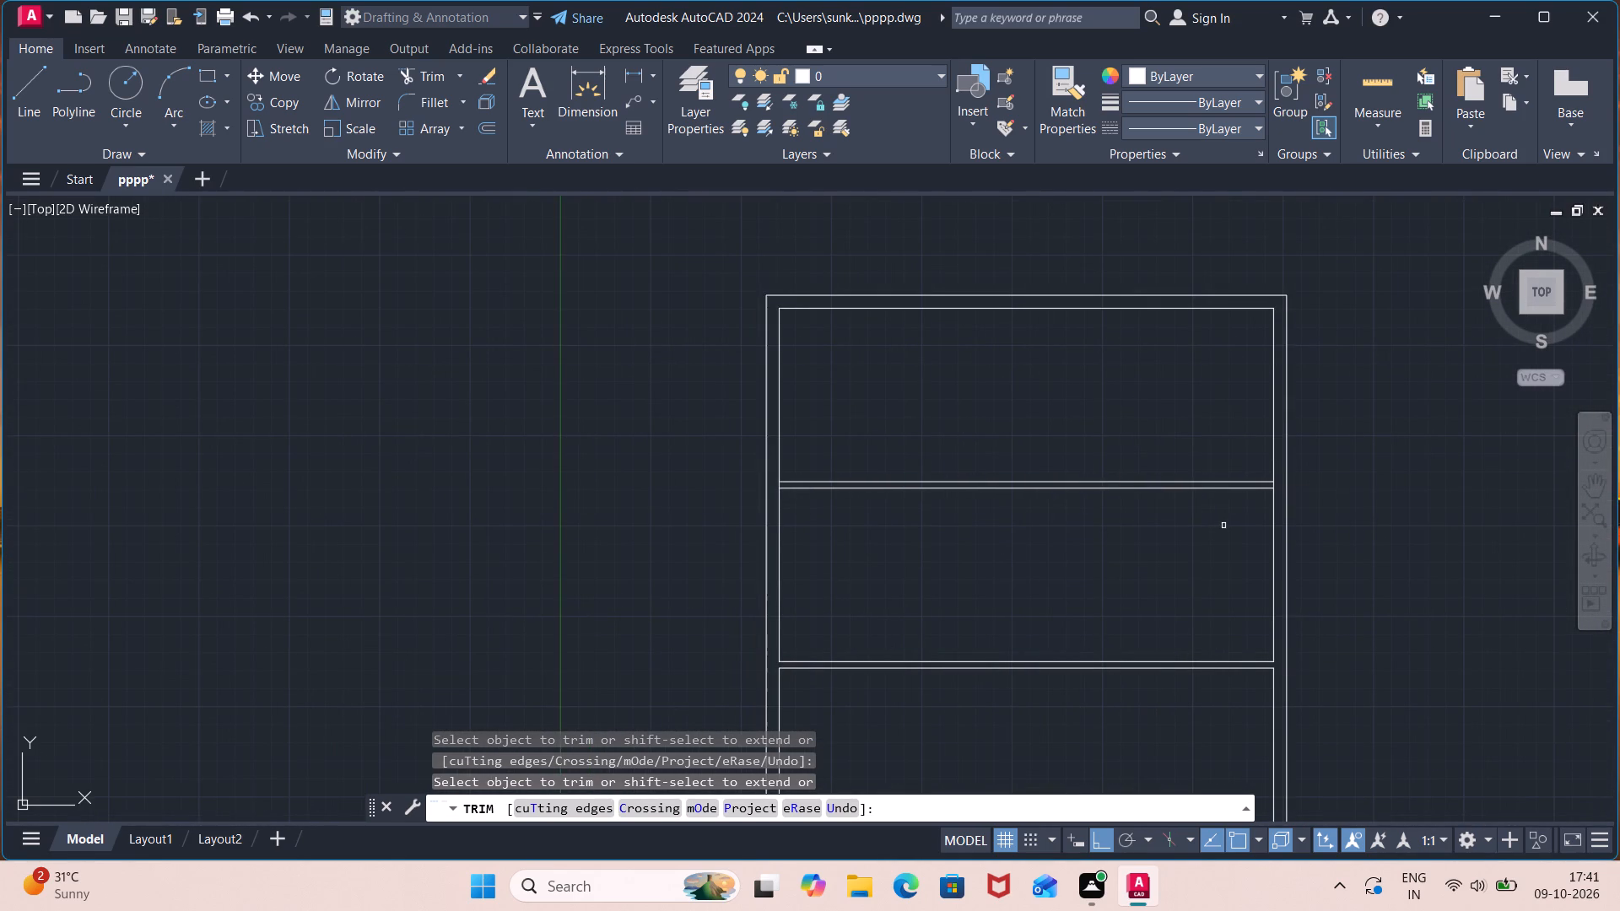
pyautogui.moveTo(1223, 526); pyautogui.dragTo(1150, 589, button='middle')
pyautogui.scroll(2, 1218, 552)
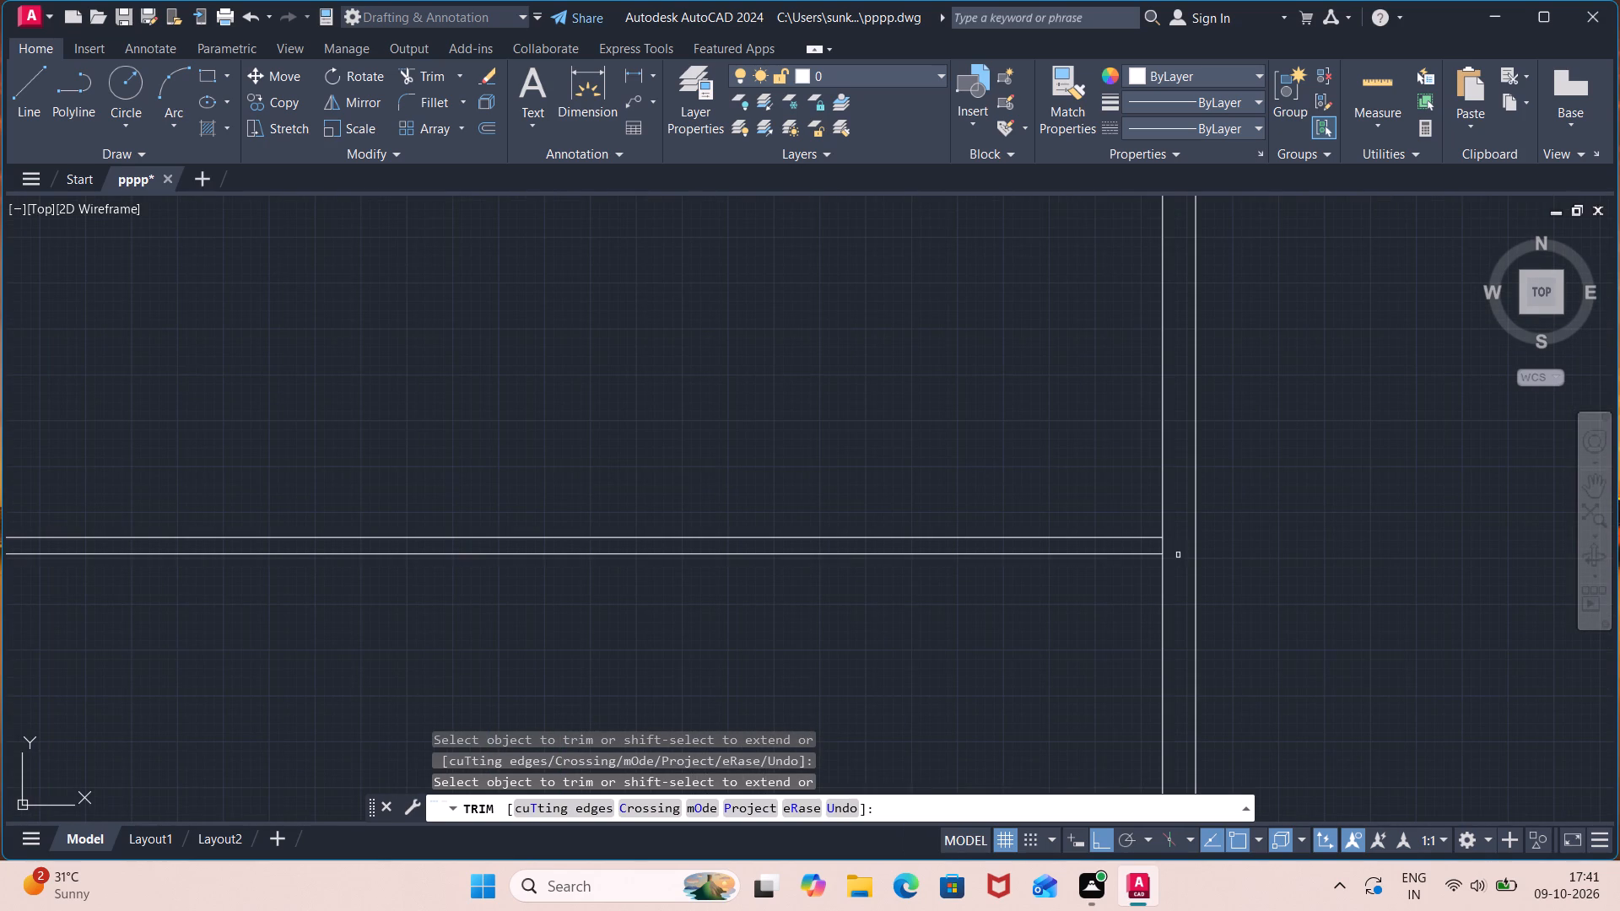
pyautogui.click(1163, 550)
pyautogui.scroll(-2, 1035, 644)
pyautogui.moveTo(980, 650); pyautogui.dragTo(1492, 599, button='middle')
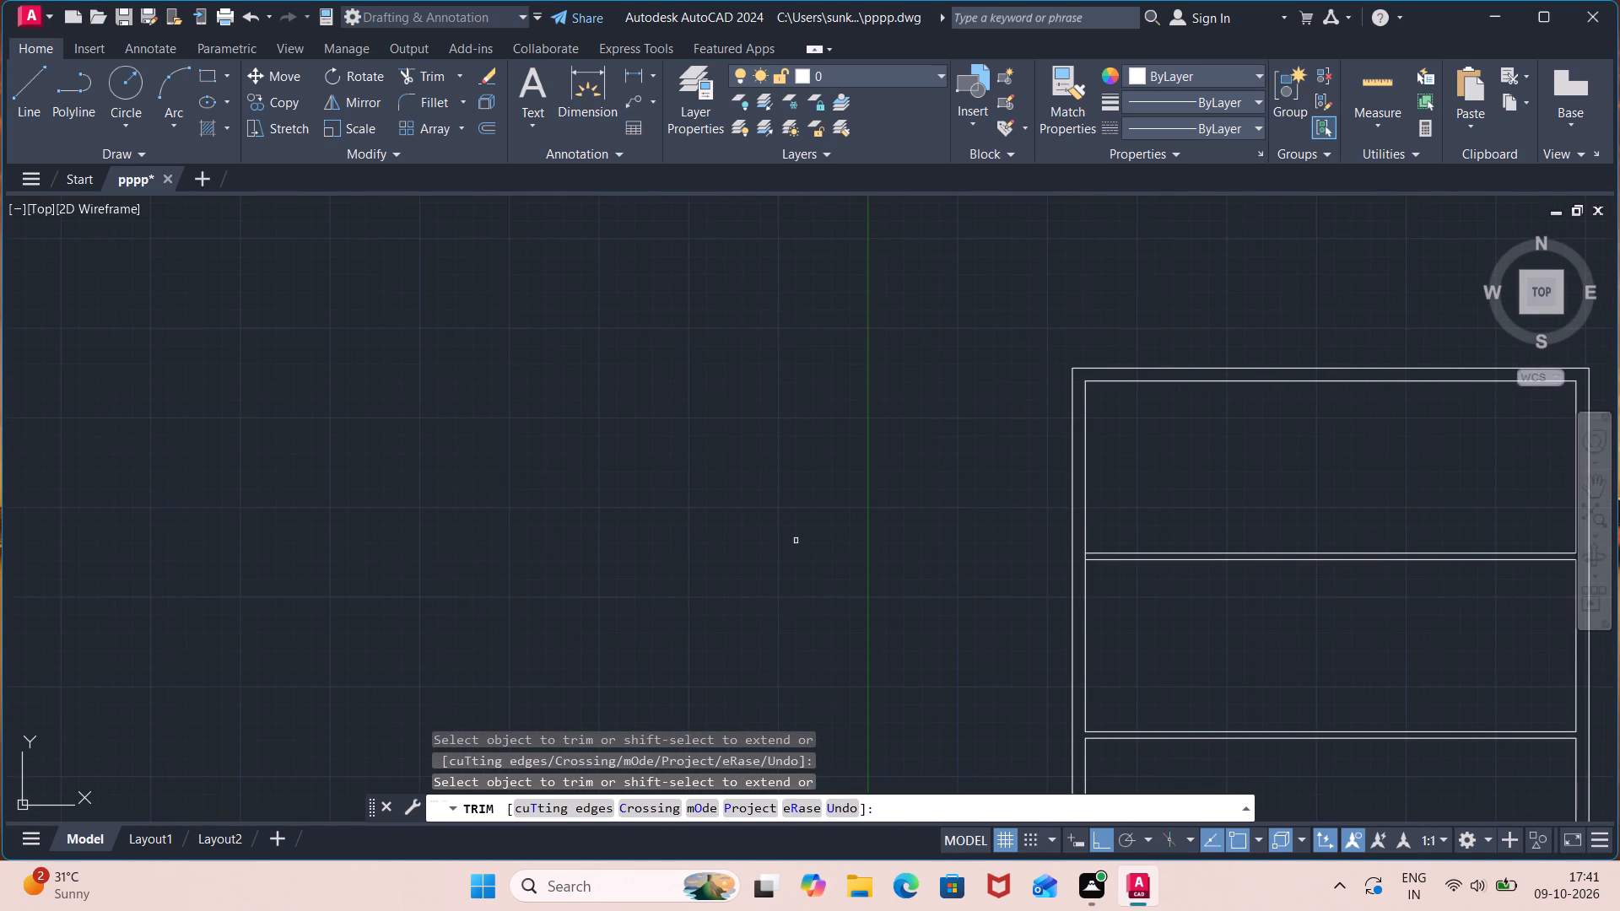
pyautogui.scroll(2, 1096, 543)
pyautogui.click(1056, 579)
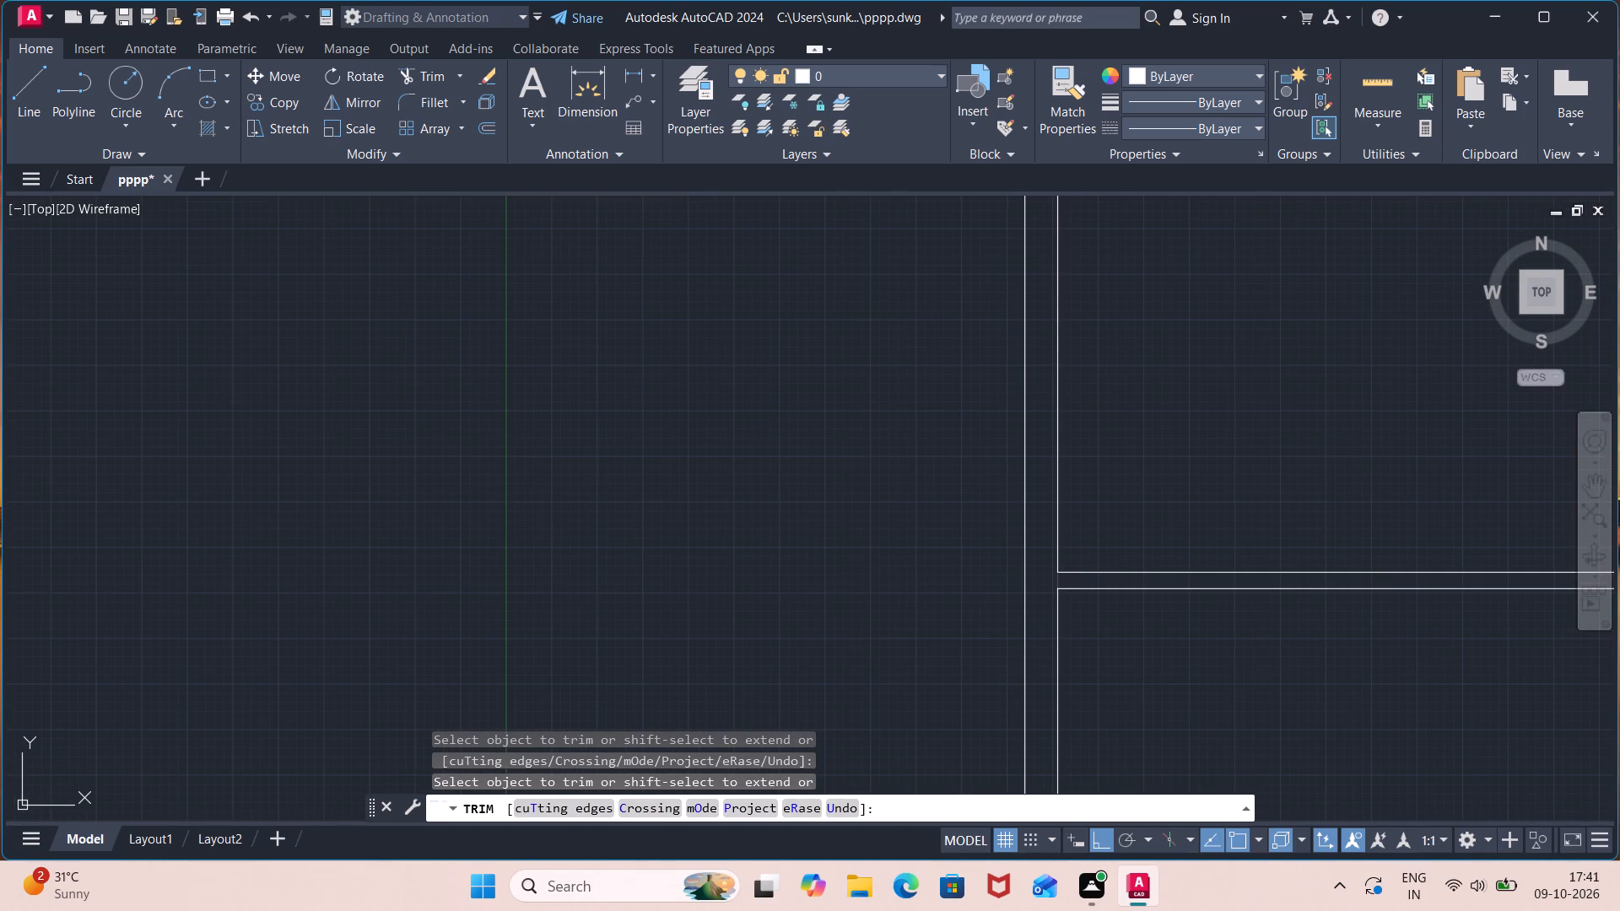
pyautogui.scroll(-1, 1045, 588)
pyautogui.press('Escape')
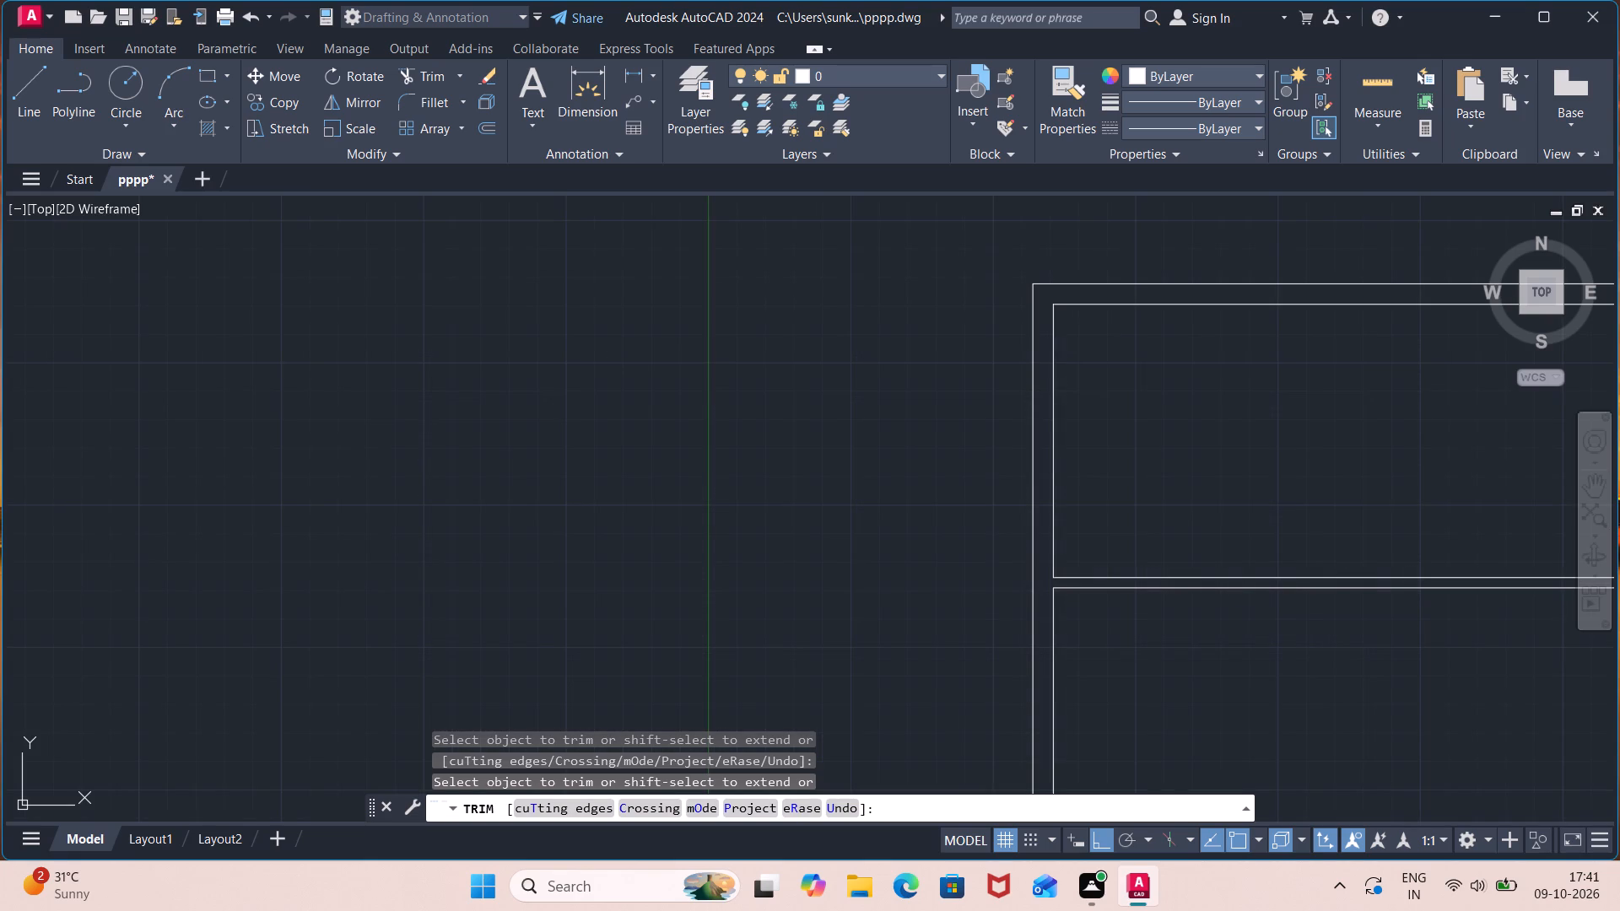
# Offset the inner left wall line of the top room 10' to the right.
pyautogui.write('off')
pyautogui.press('Return')
pyautogui.write("10'")
pyautogui.press('Return')
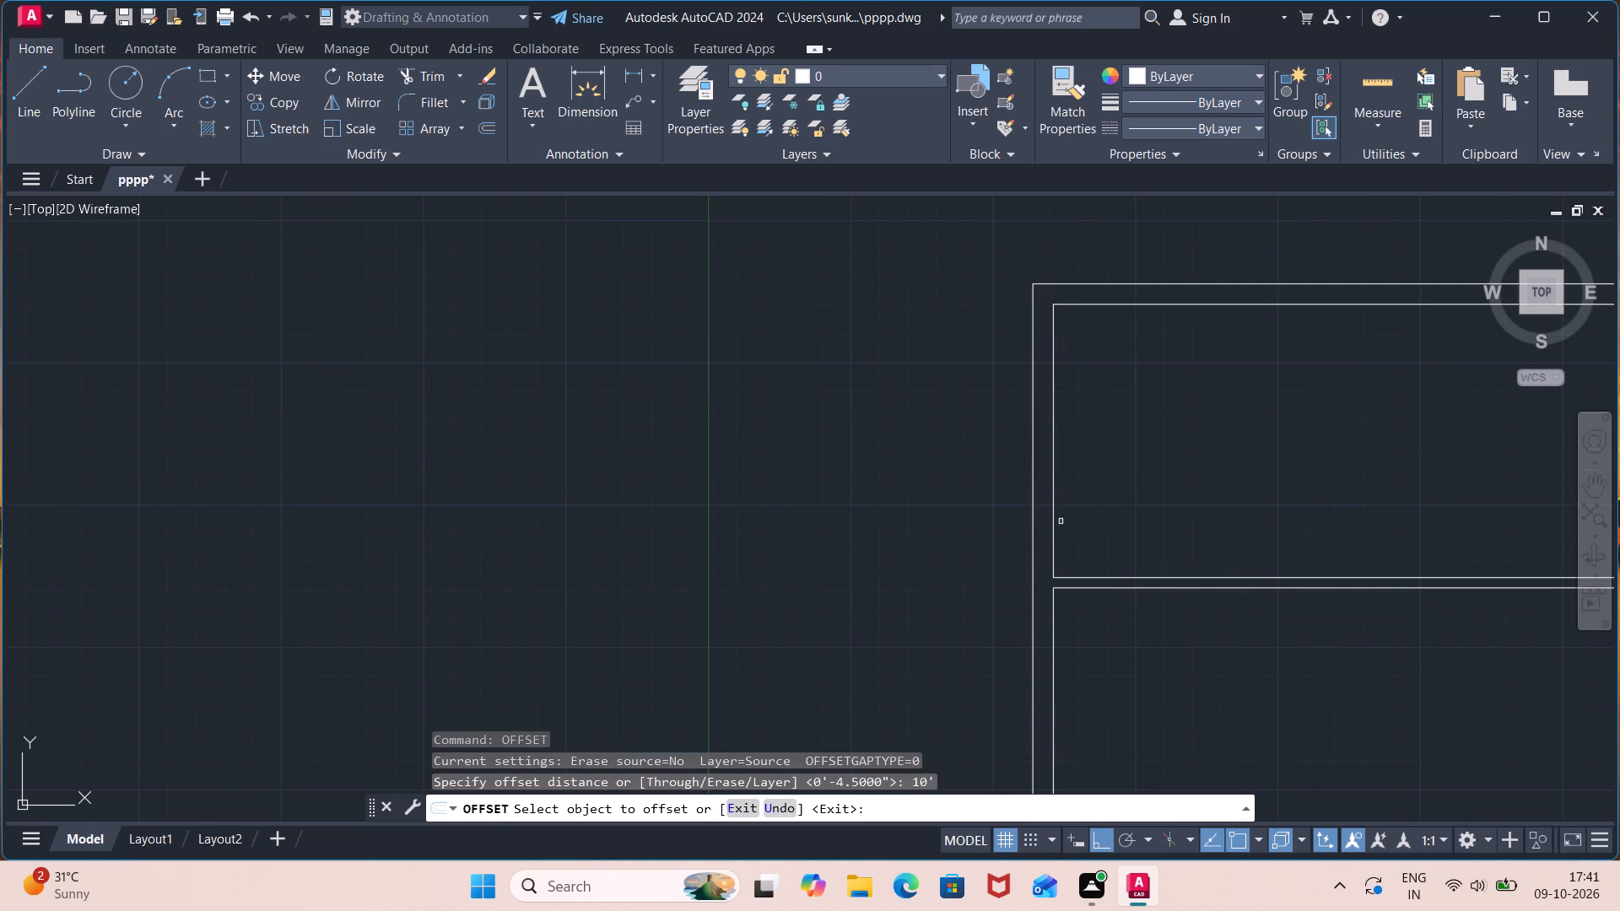
pyautogui.click(1051, 528)
pyautogui.click(1532, 488)
pyautogui.moveTo(1489, 504); pyautogui.dragTo(1423, 511, button='middle')
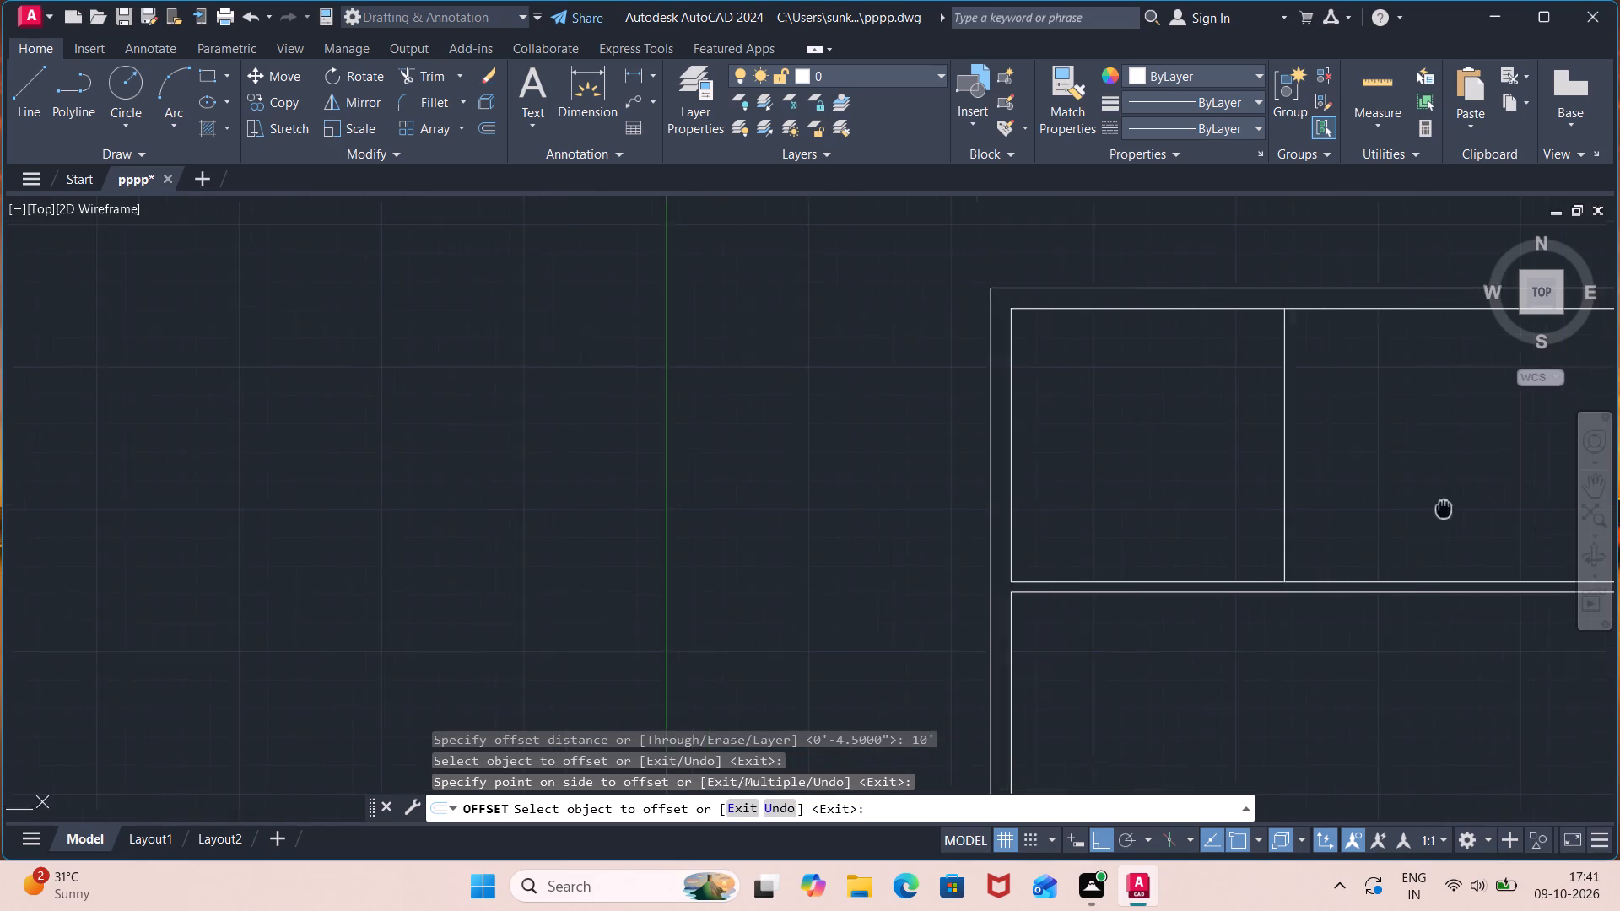
pyautogui.moveTo(1423, 511); pyautogui.dragTo(1107, 550, button='middle')
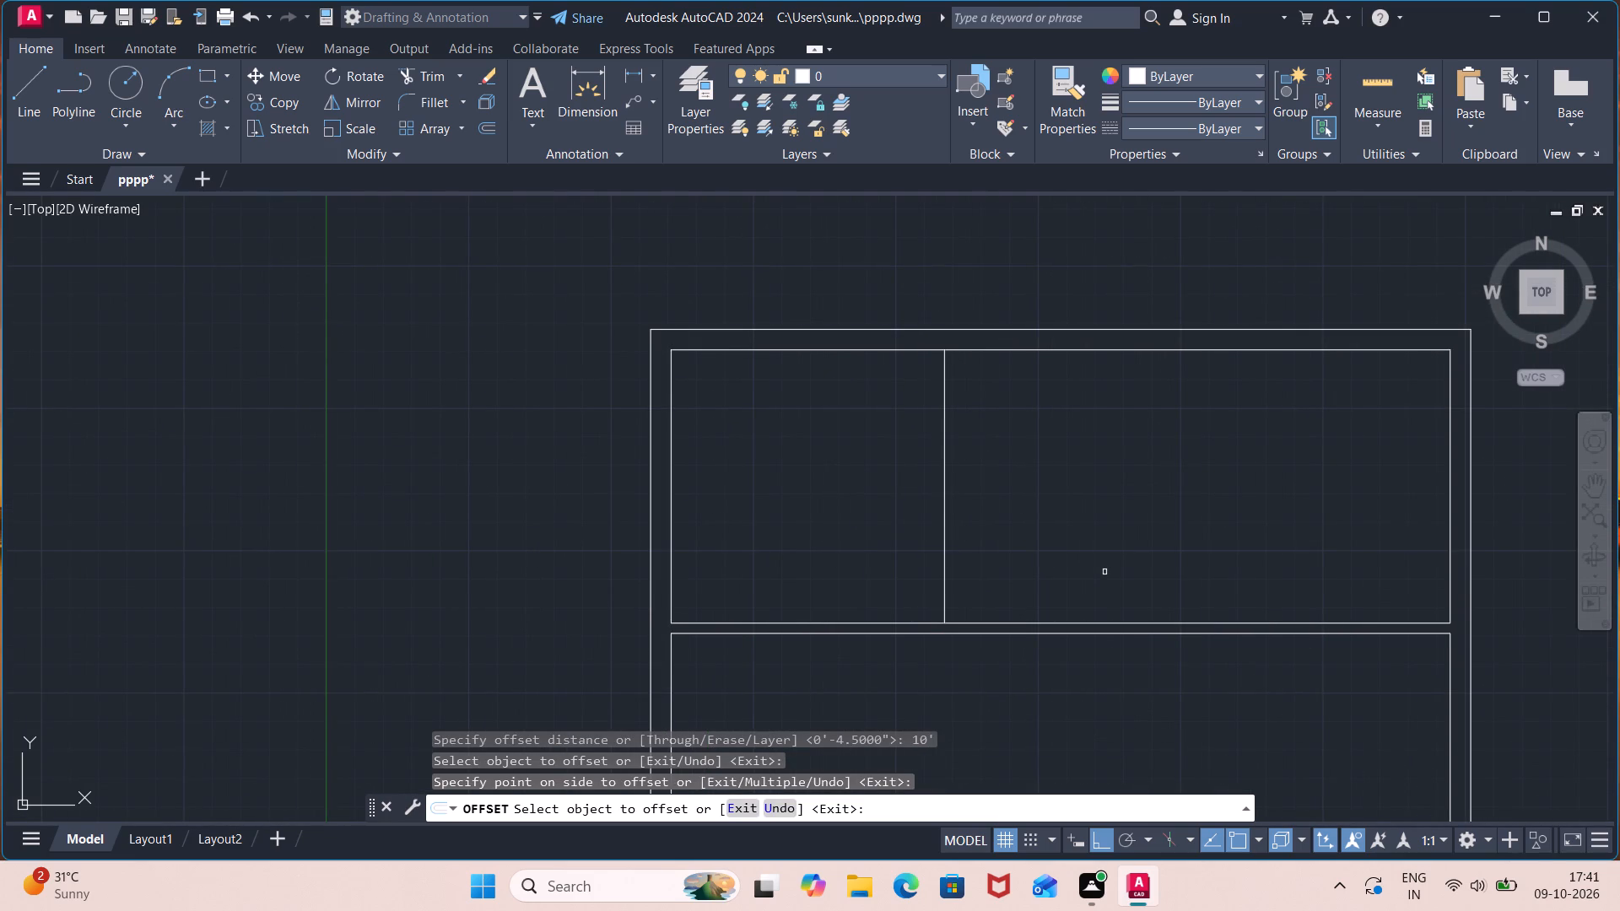
pyautogui.press('space')
# Offset the new vertical line in the top room 4.5" to the right to form a vertical partition wall.
pyautogui.press('space')
pyautogui.write('4.5')
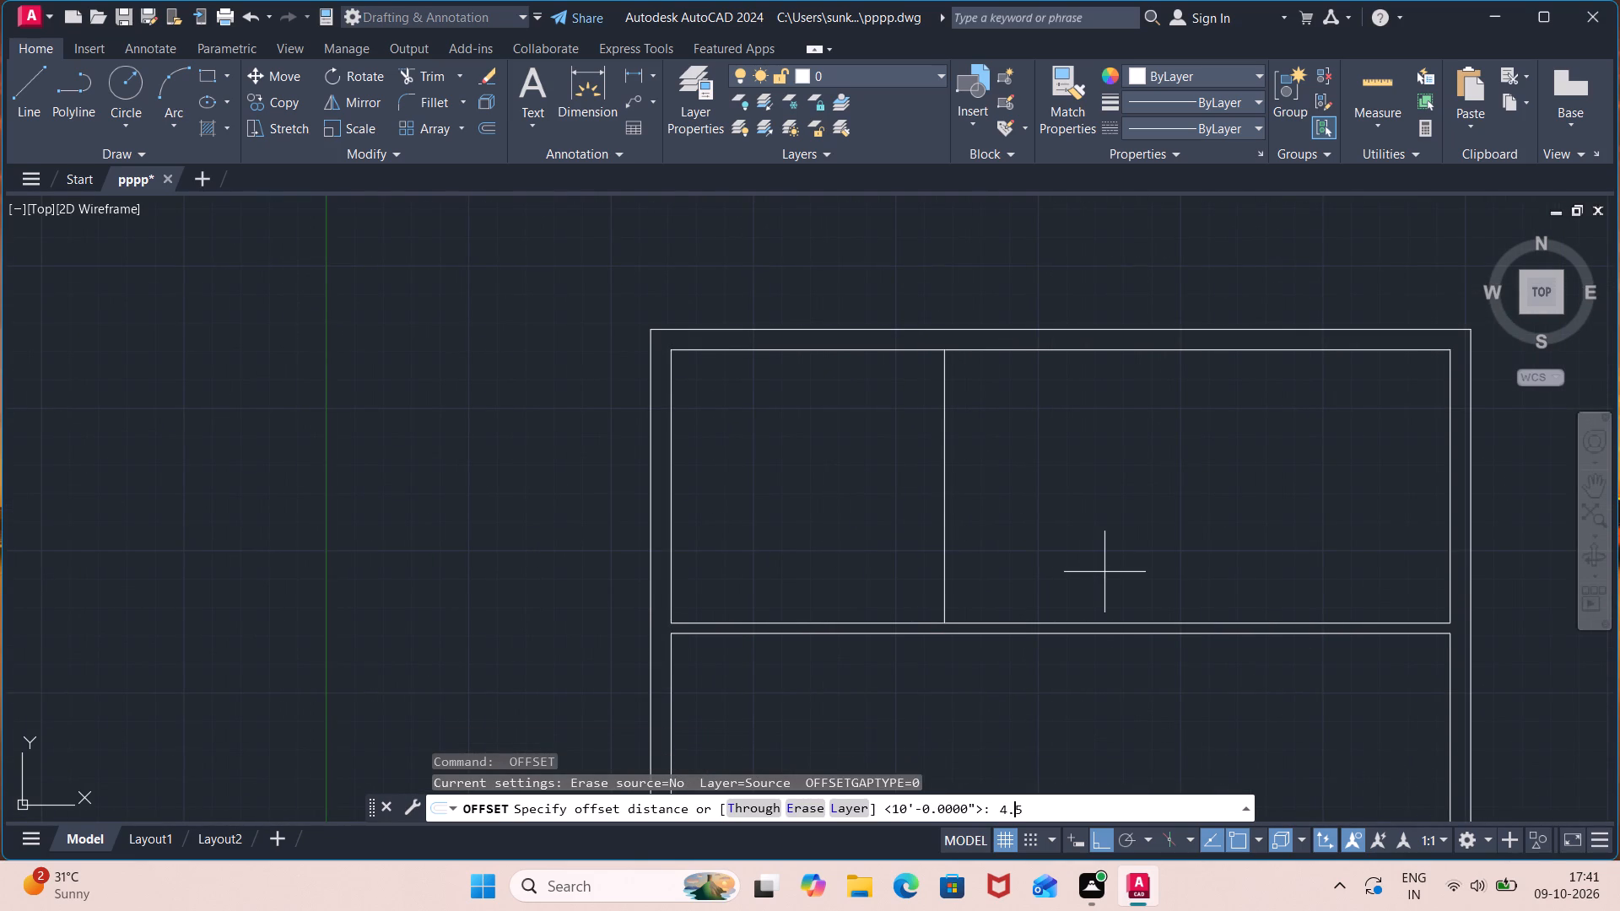
pyautogui.hotkey('shift', '"')
pyautogui.press('Return')
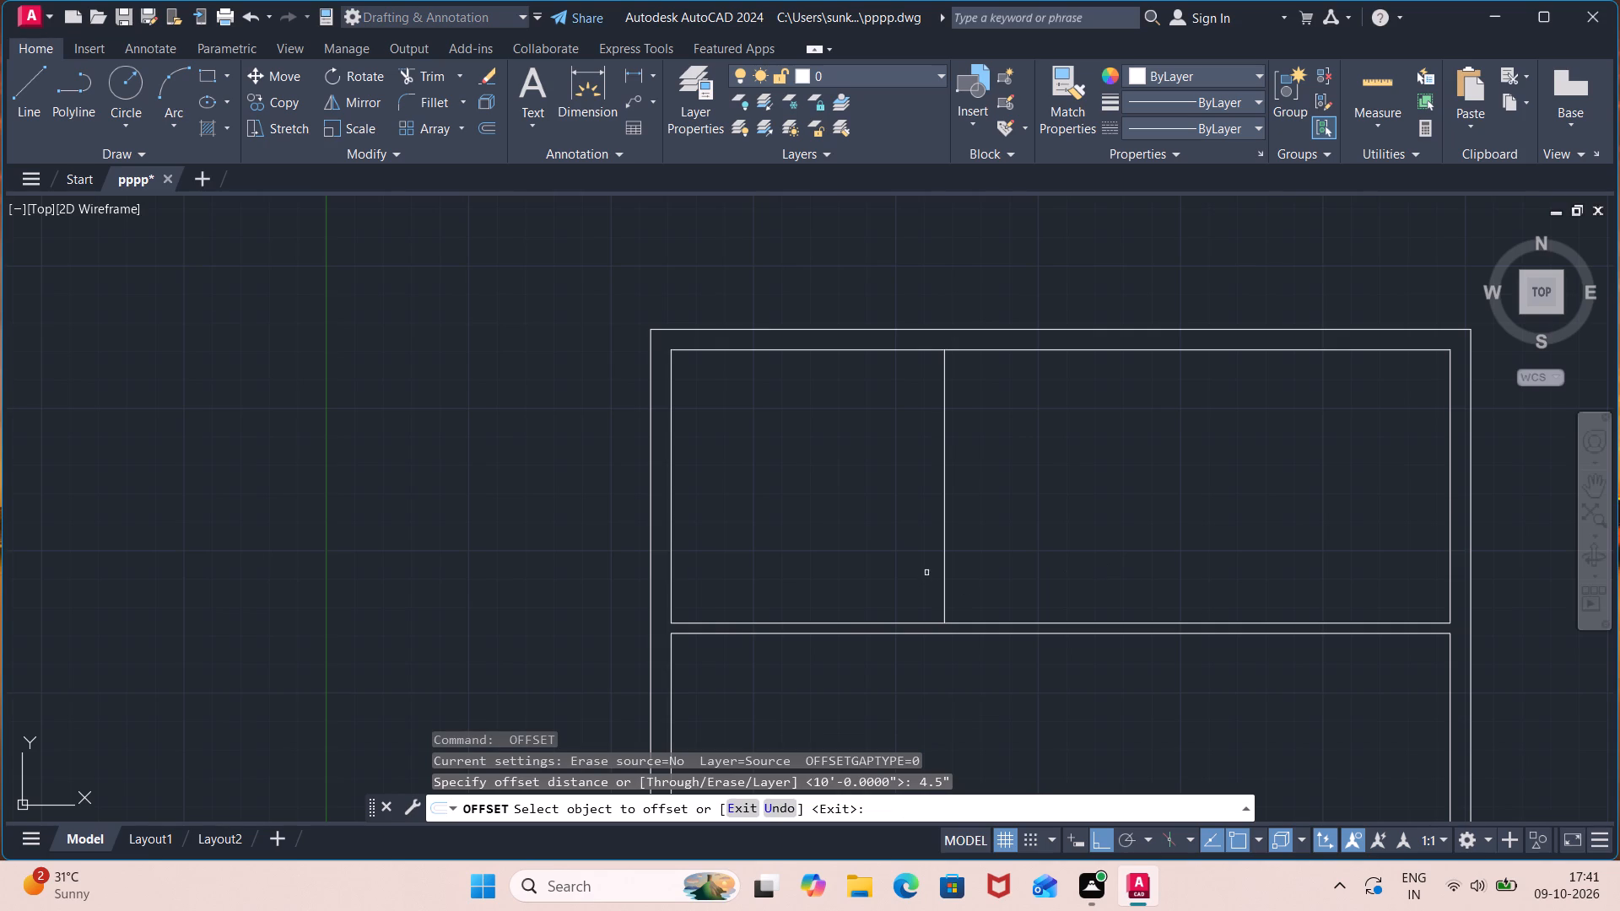
pyautogui.click(947, 569)
pyautogui.click(1003, 564)
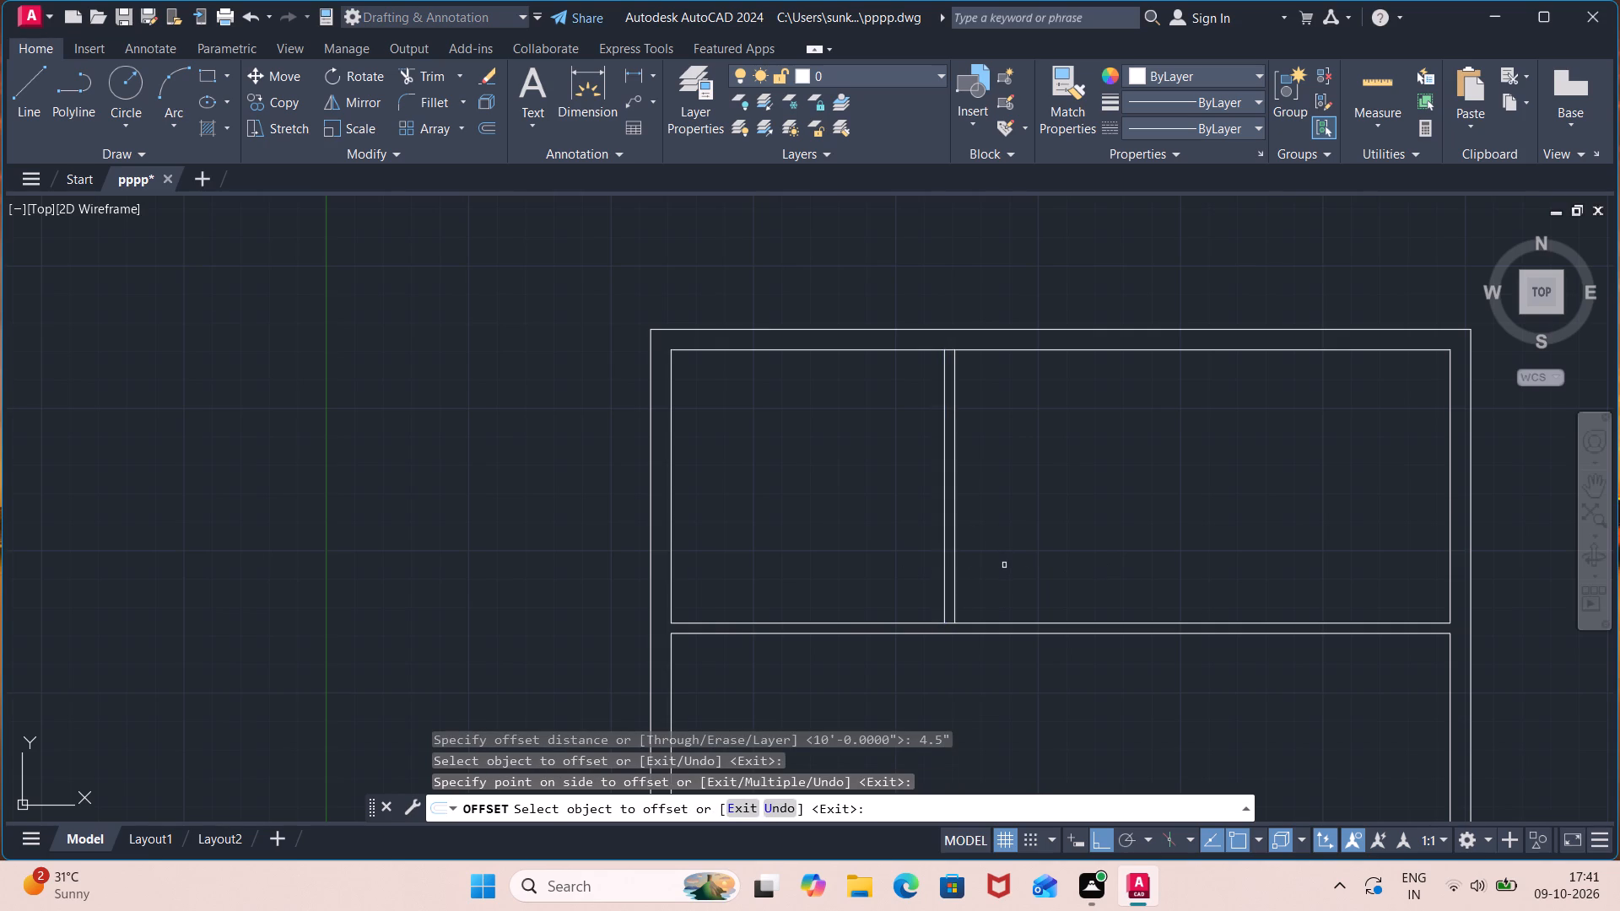
pyautogui.press('Escape')
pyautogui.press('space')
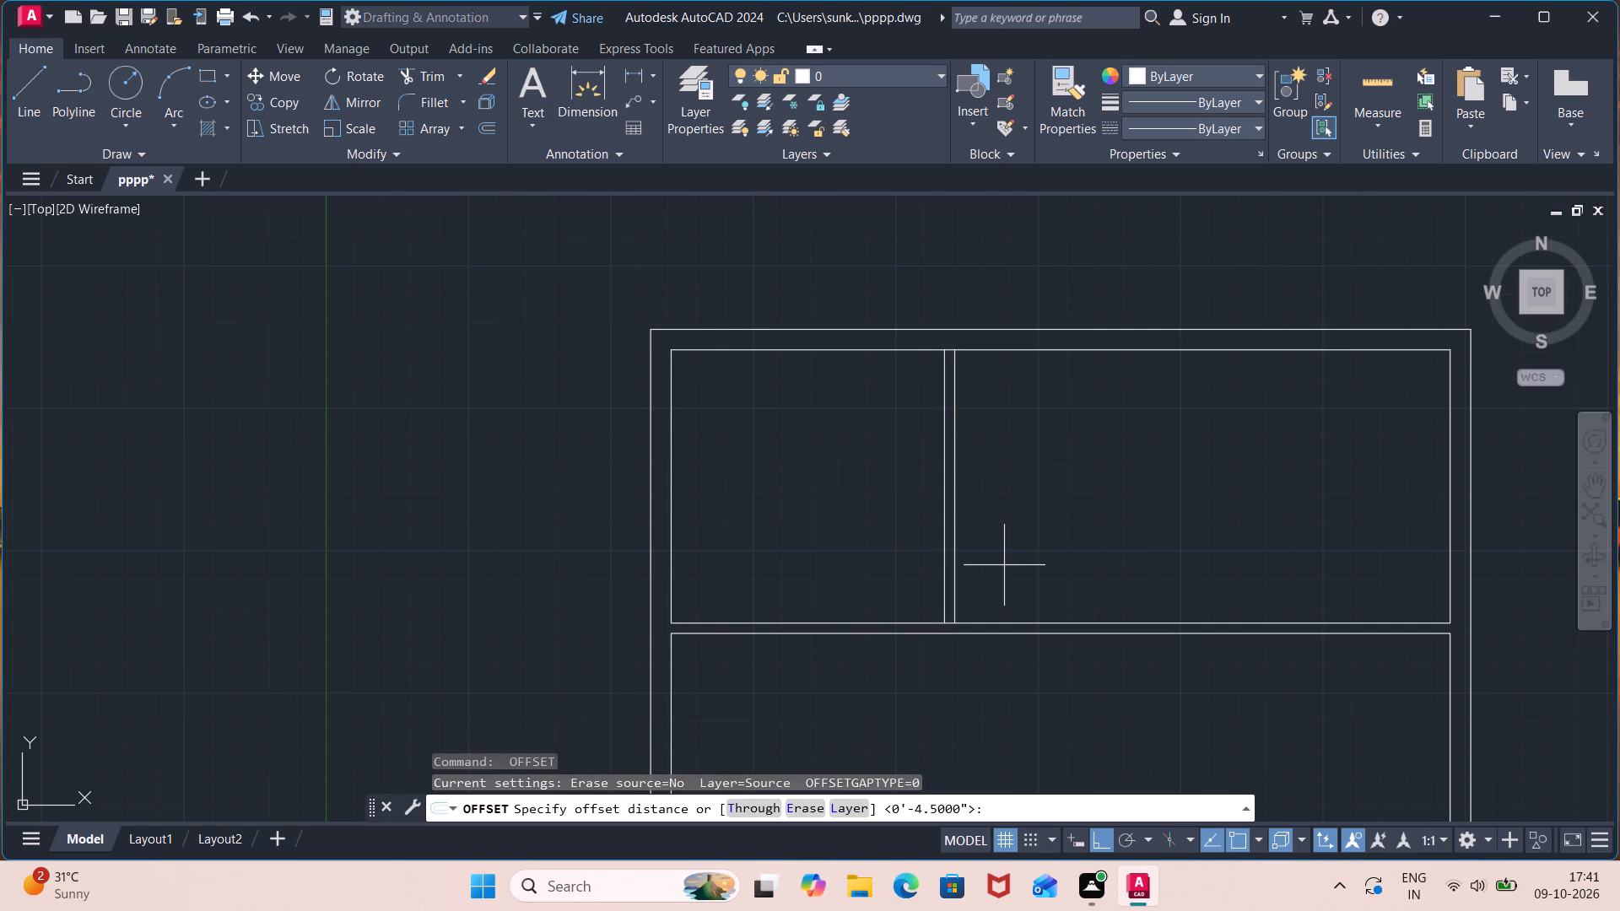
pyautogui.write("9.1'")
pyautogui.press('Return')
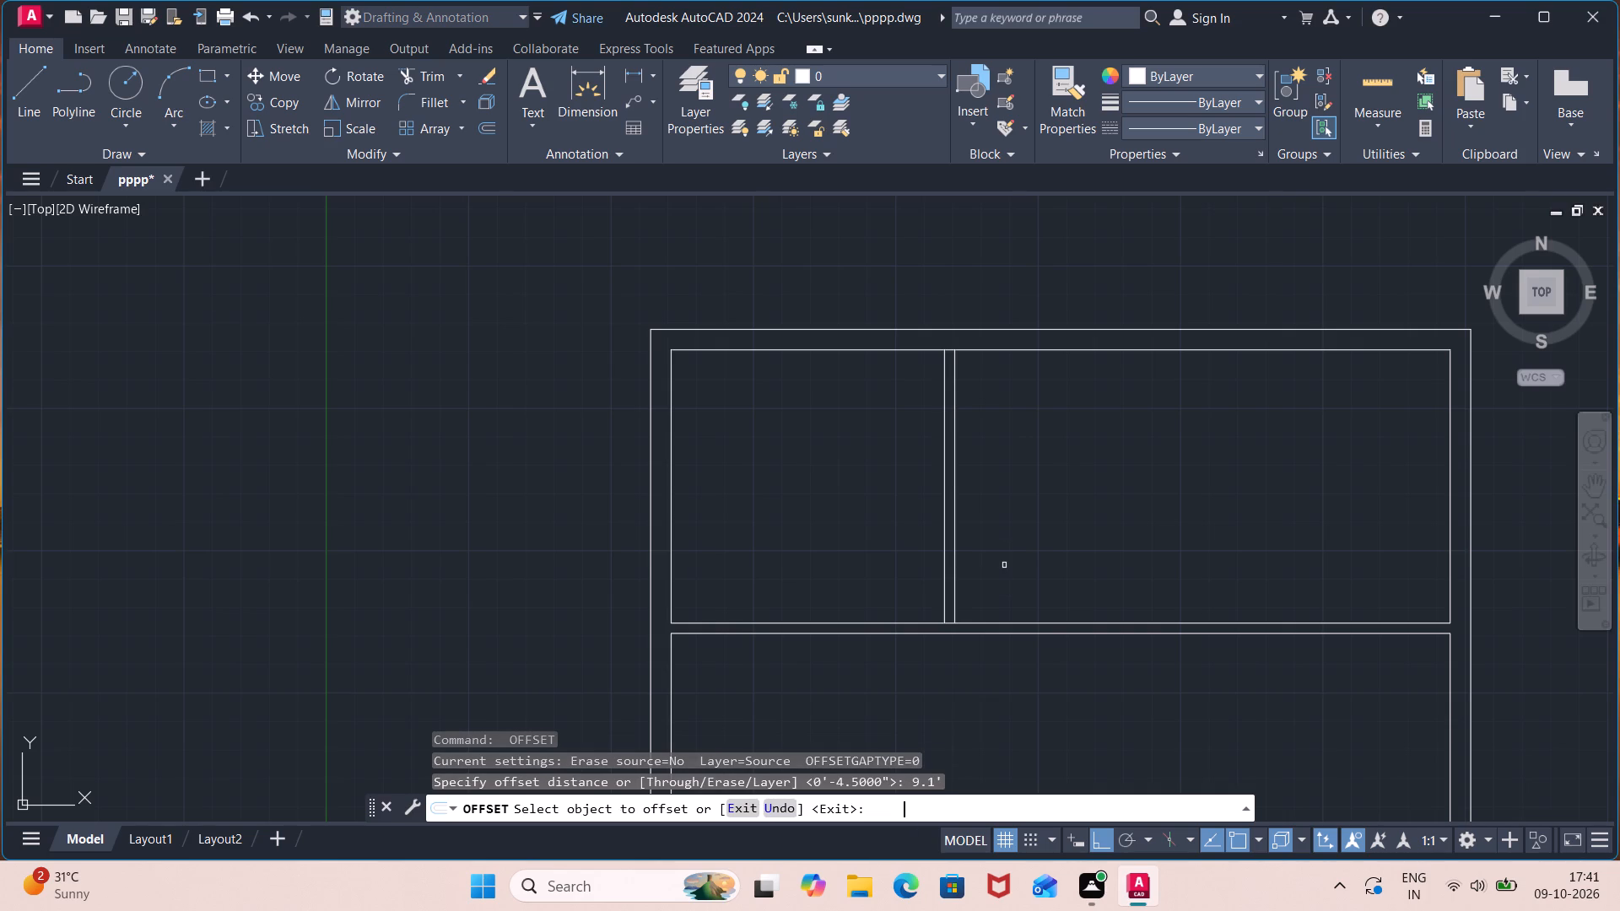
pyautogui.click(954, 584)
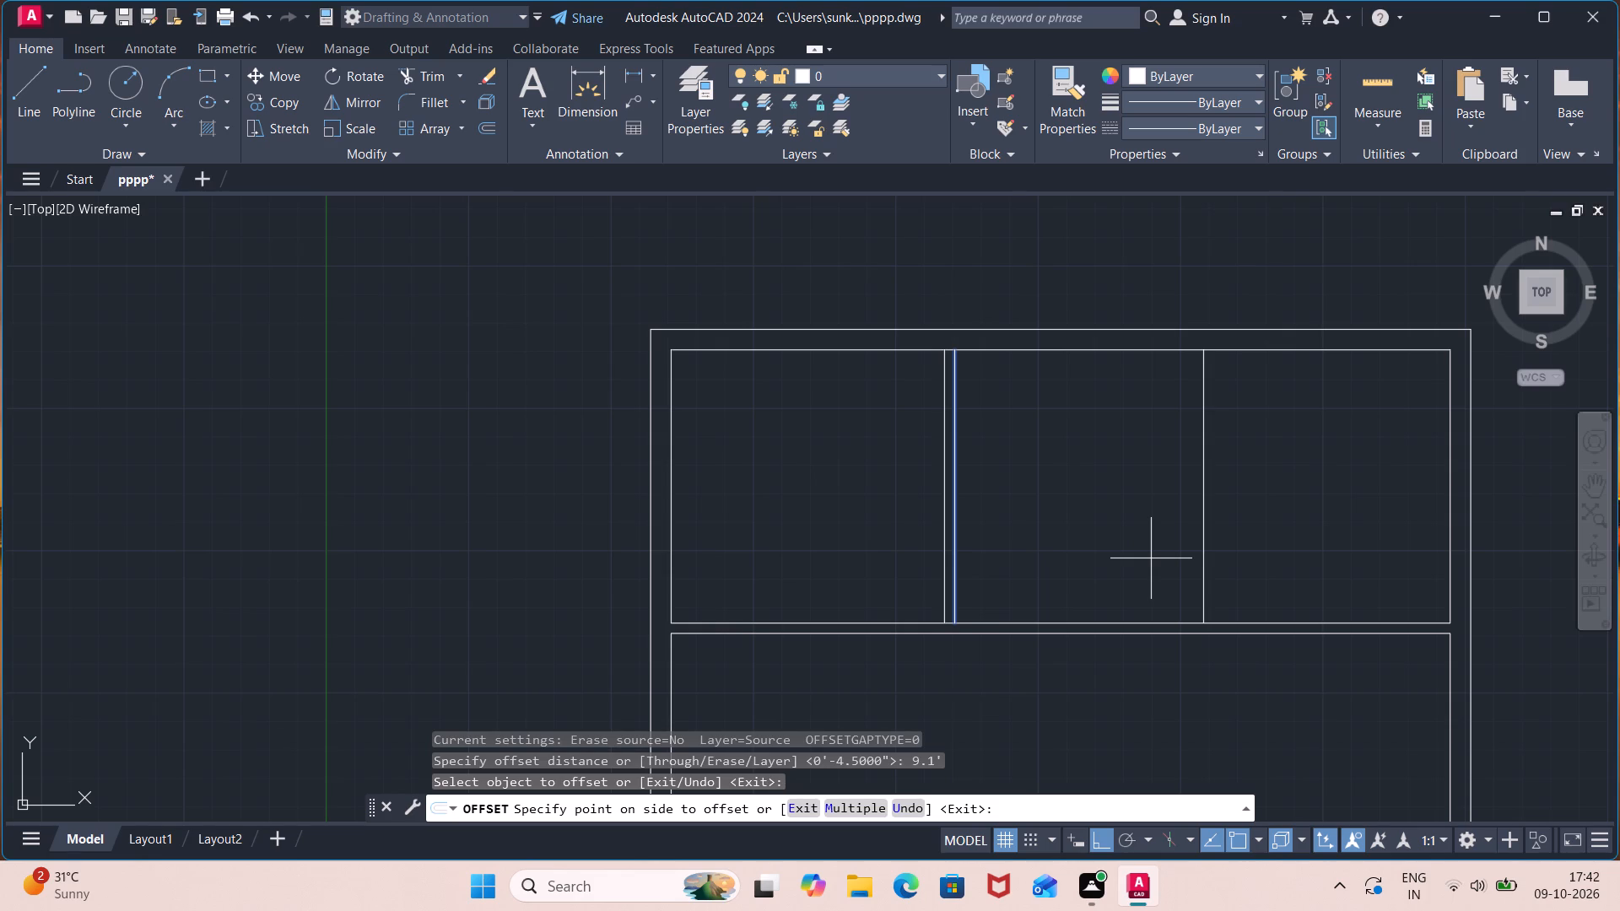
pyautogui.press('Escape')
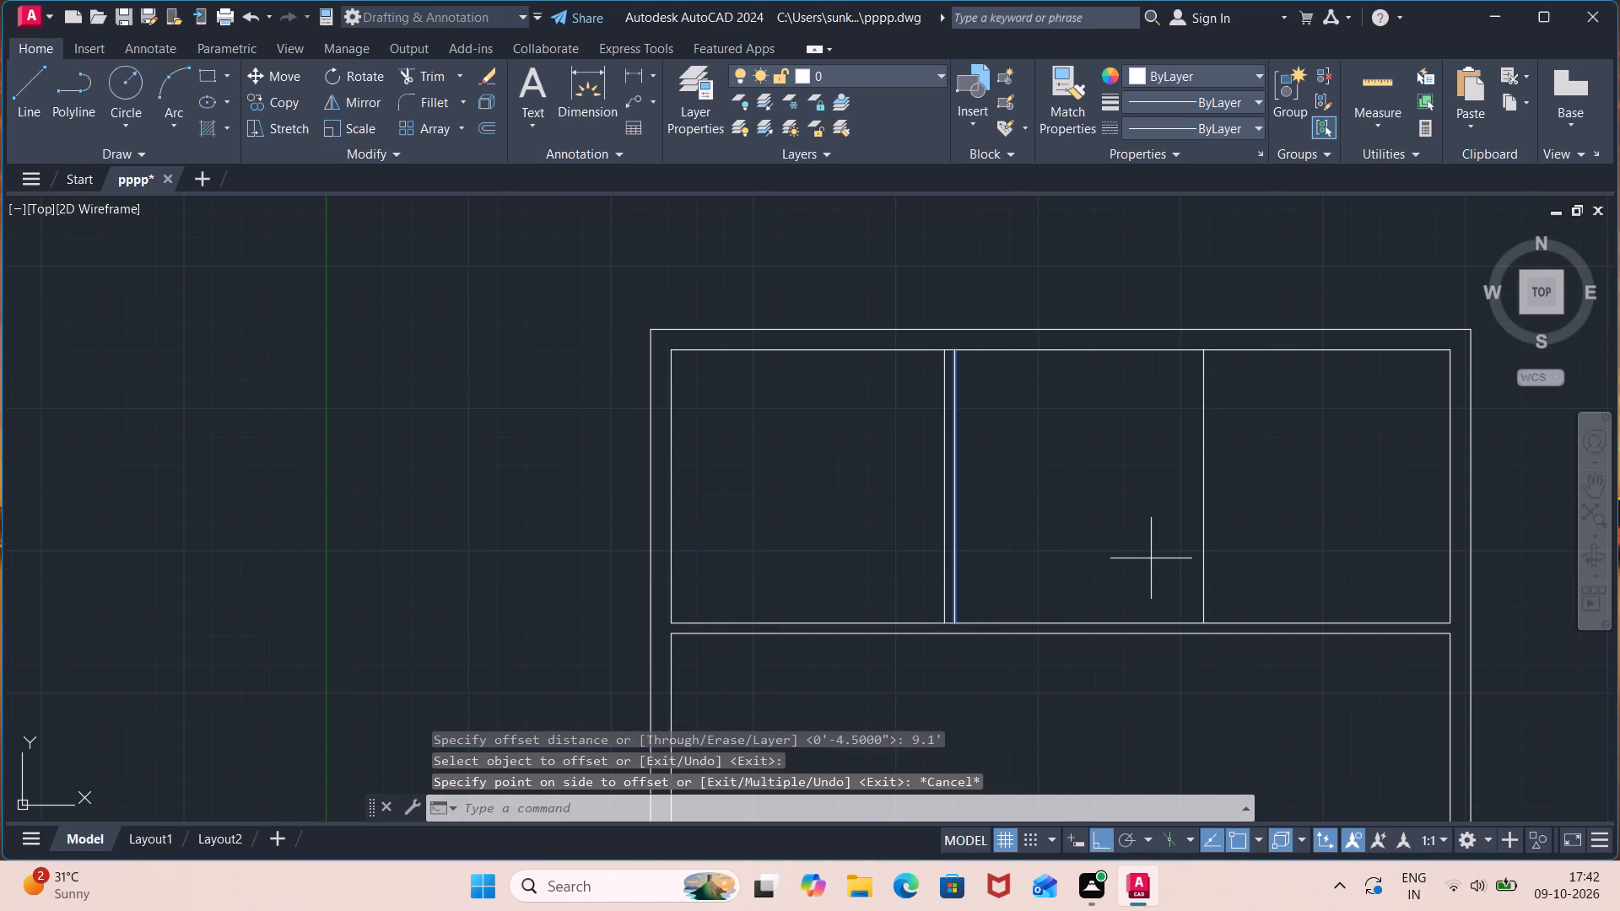
# Offset the right line of the vertical partition in the top room 3.8' to the right.
pyautogui.press('space')
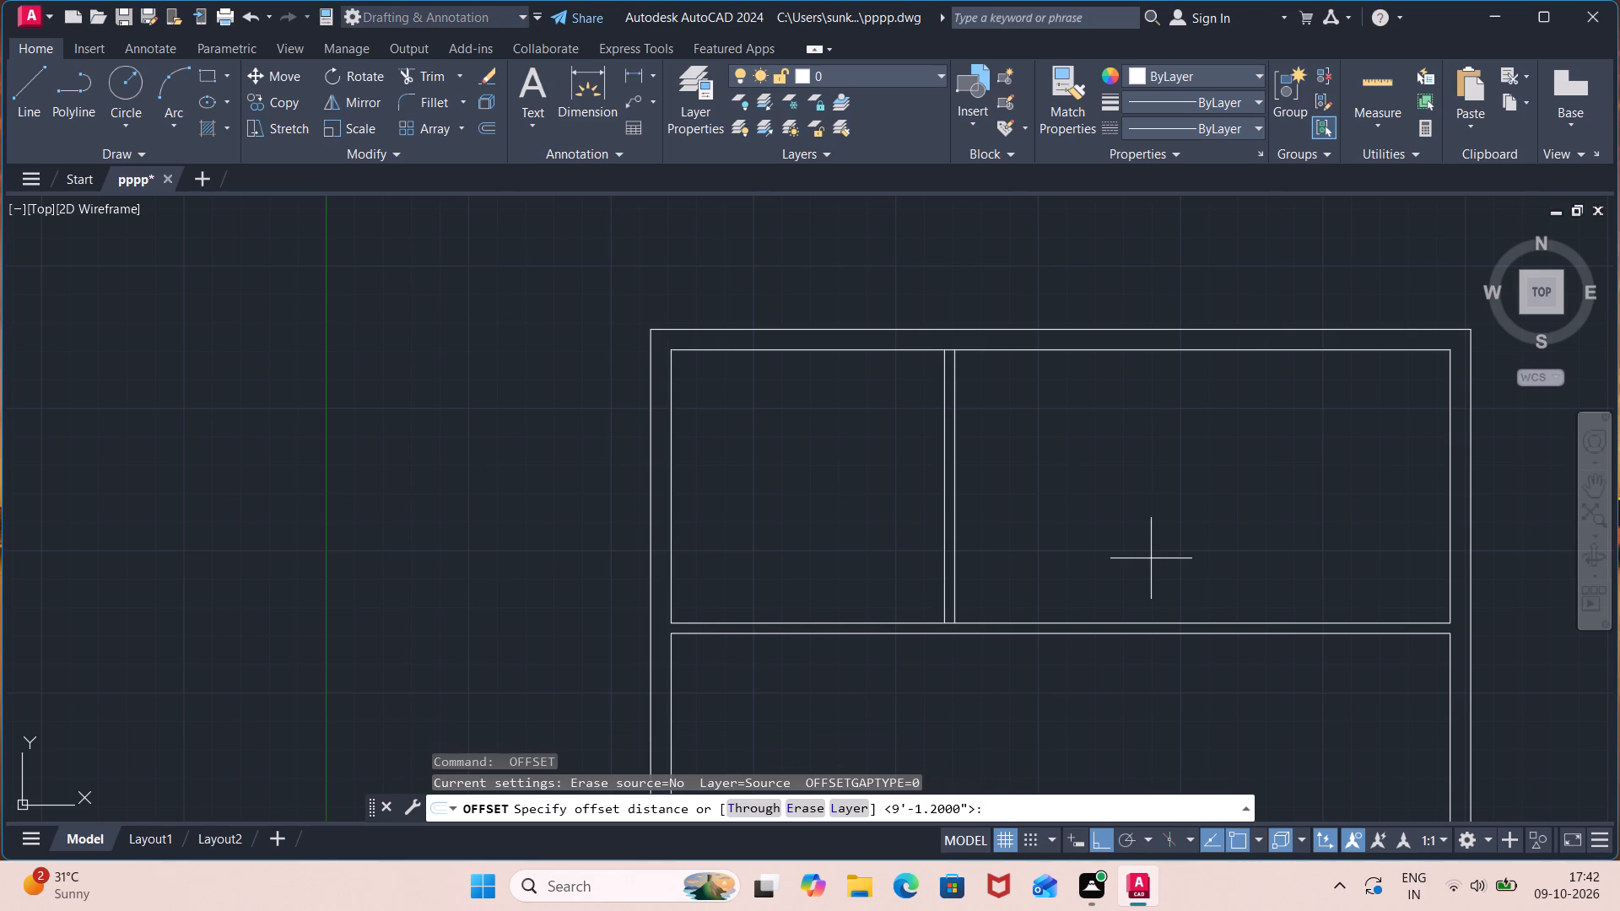
pyautogui.write('3.')
pyautogui.press('8')
pyautogui.hotkey('shift', '"')
pyautogui.press('BackSpace')
pyautogui.press("'")
pyautogui.press('Return')
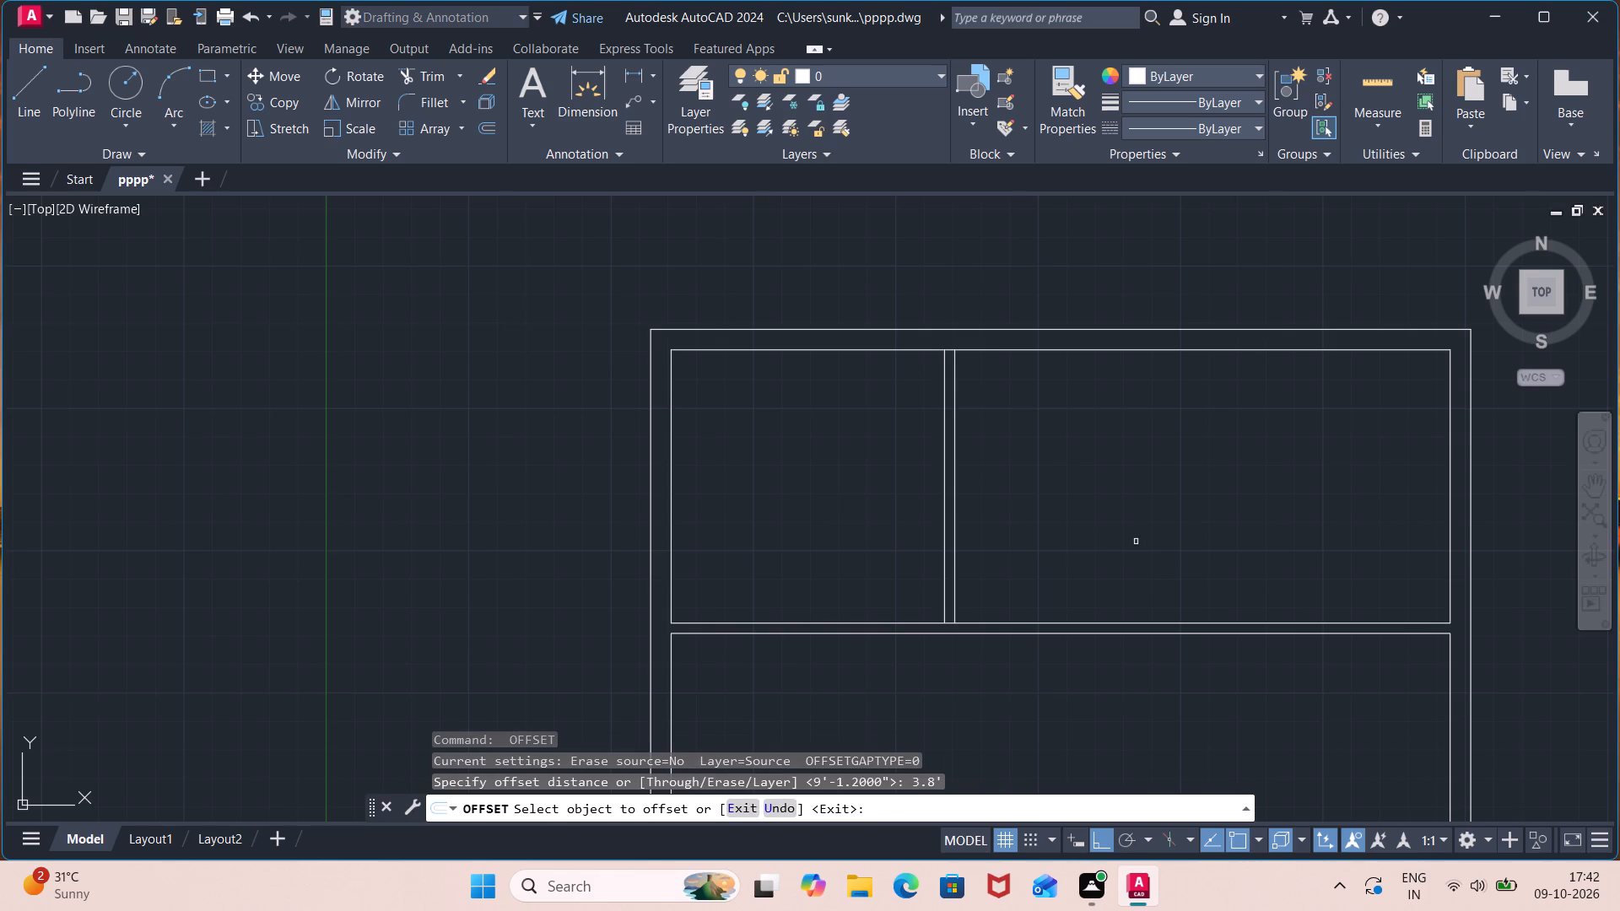
pyautogui.click(953, 554)
pyautogui.click(1084, 537)
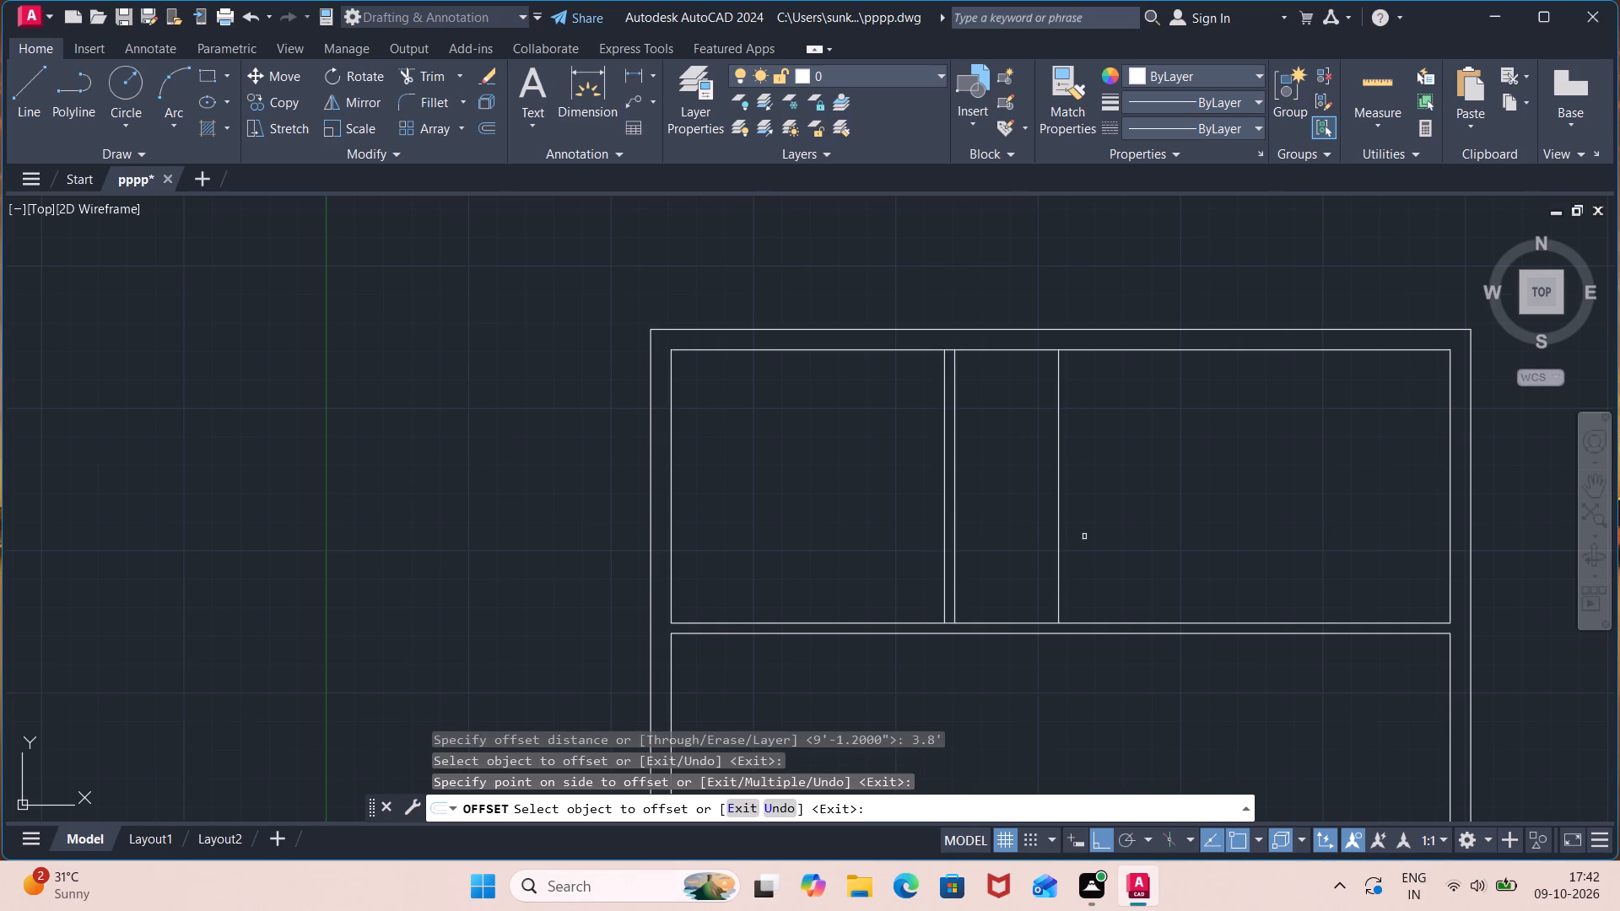
pyautogui.press('space')
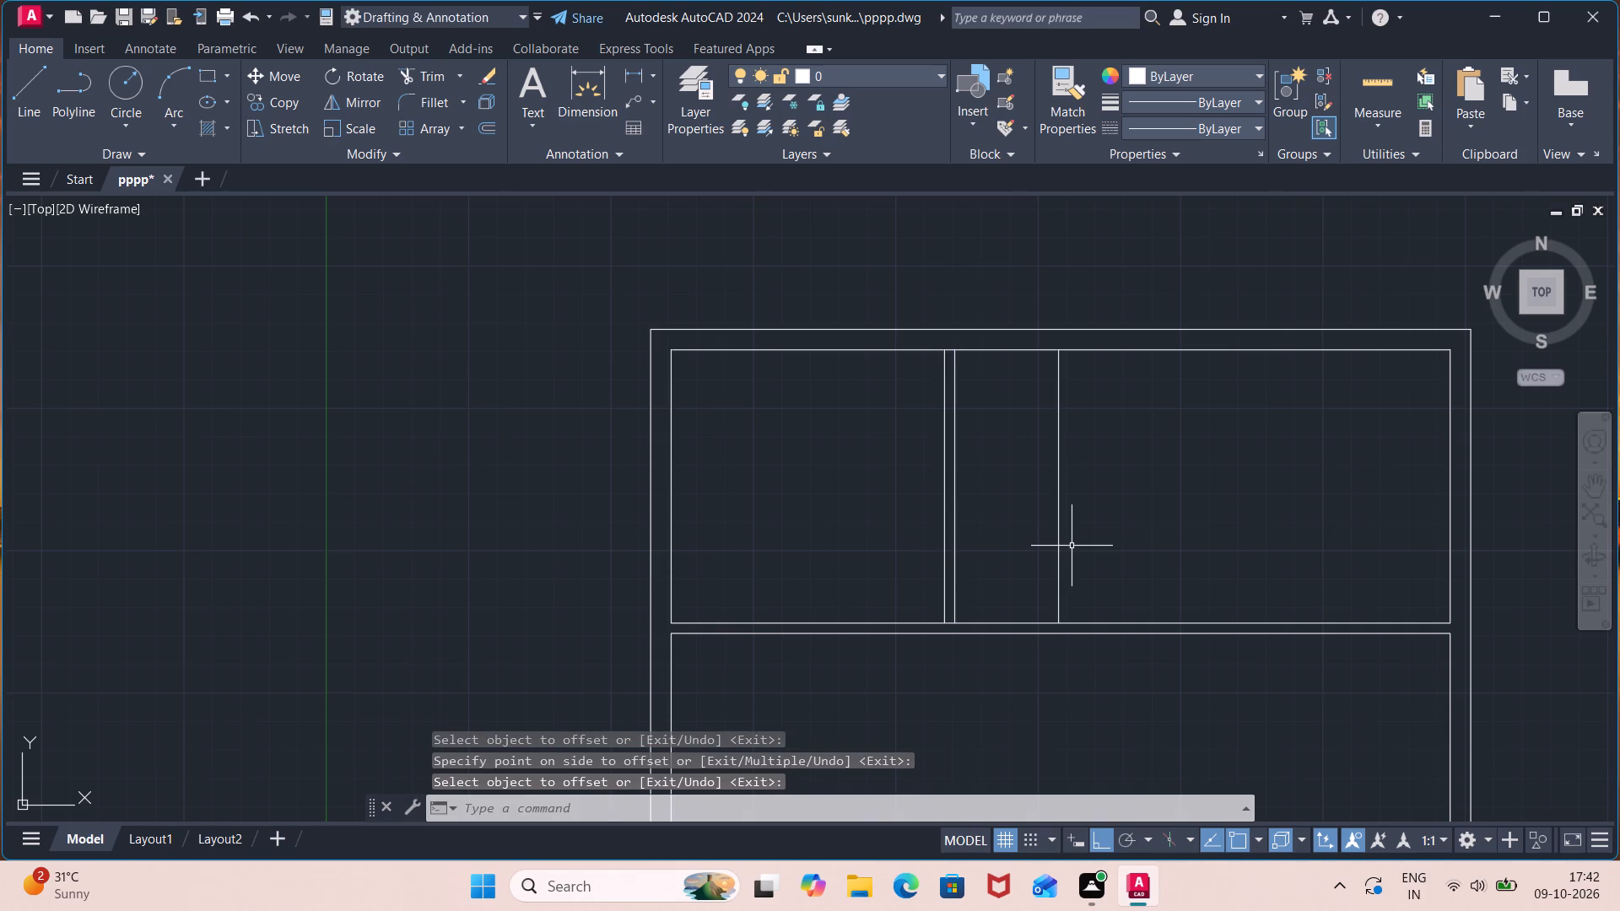
# Offset the newest vertical line 4.5" to the right to form the second vertical partition wall in the top room.
pyautogui.press('space')
pyautogui.write('4.5"')
pyautogui.press('Return')
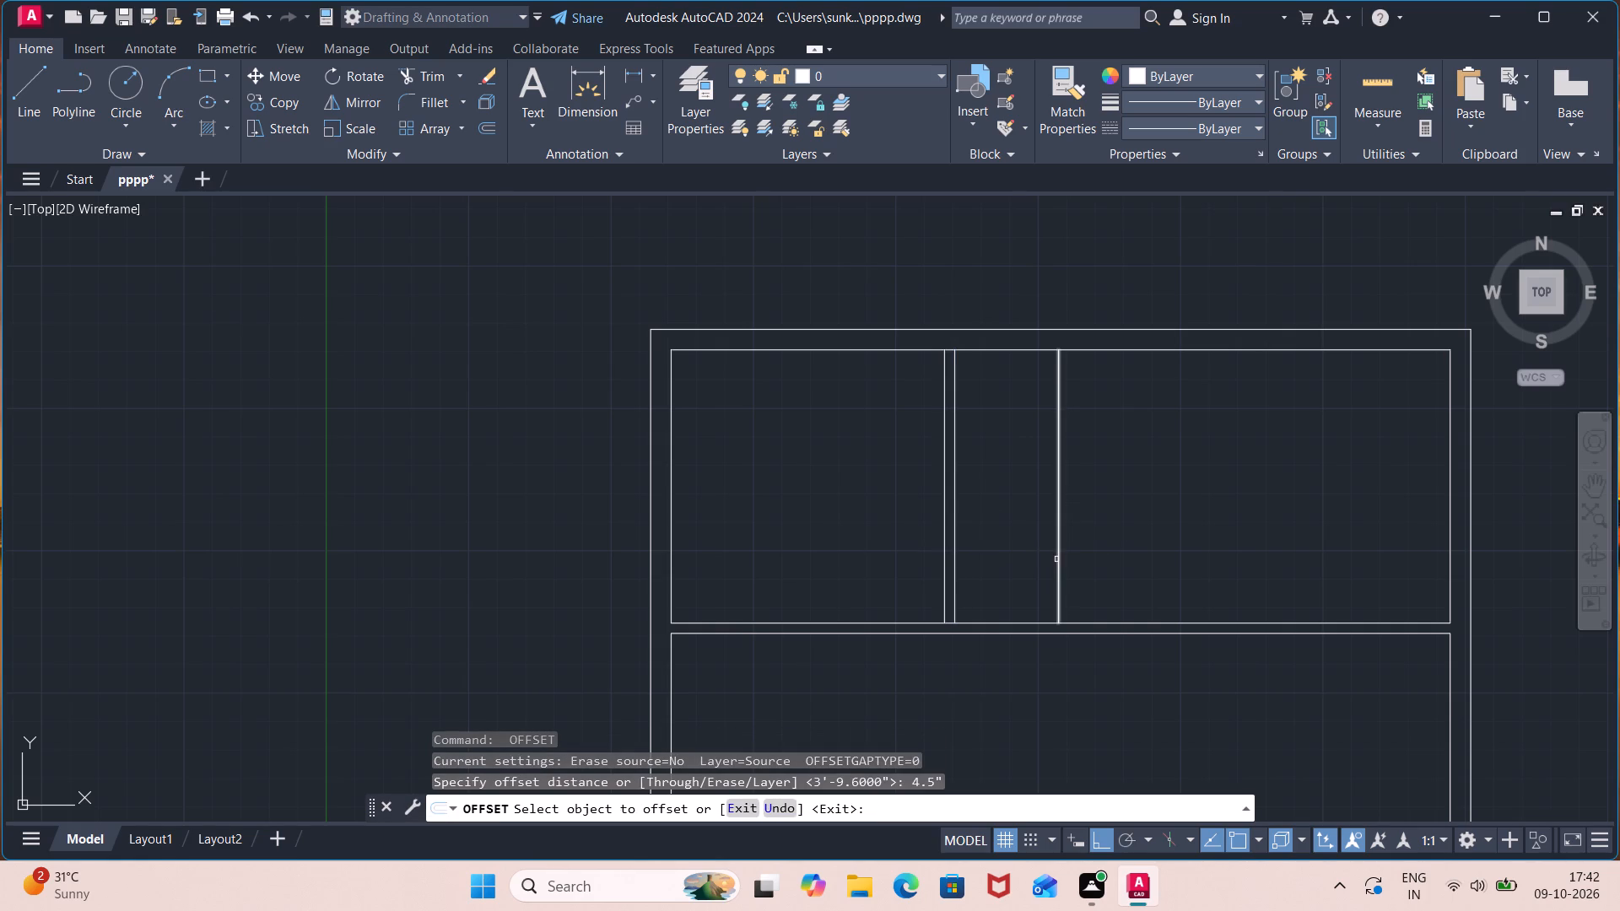
pyautogui.click(1056, 559)
pyautogui.click(1102, 547)
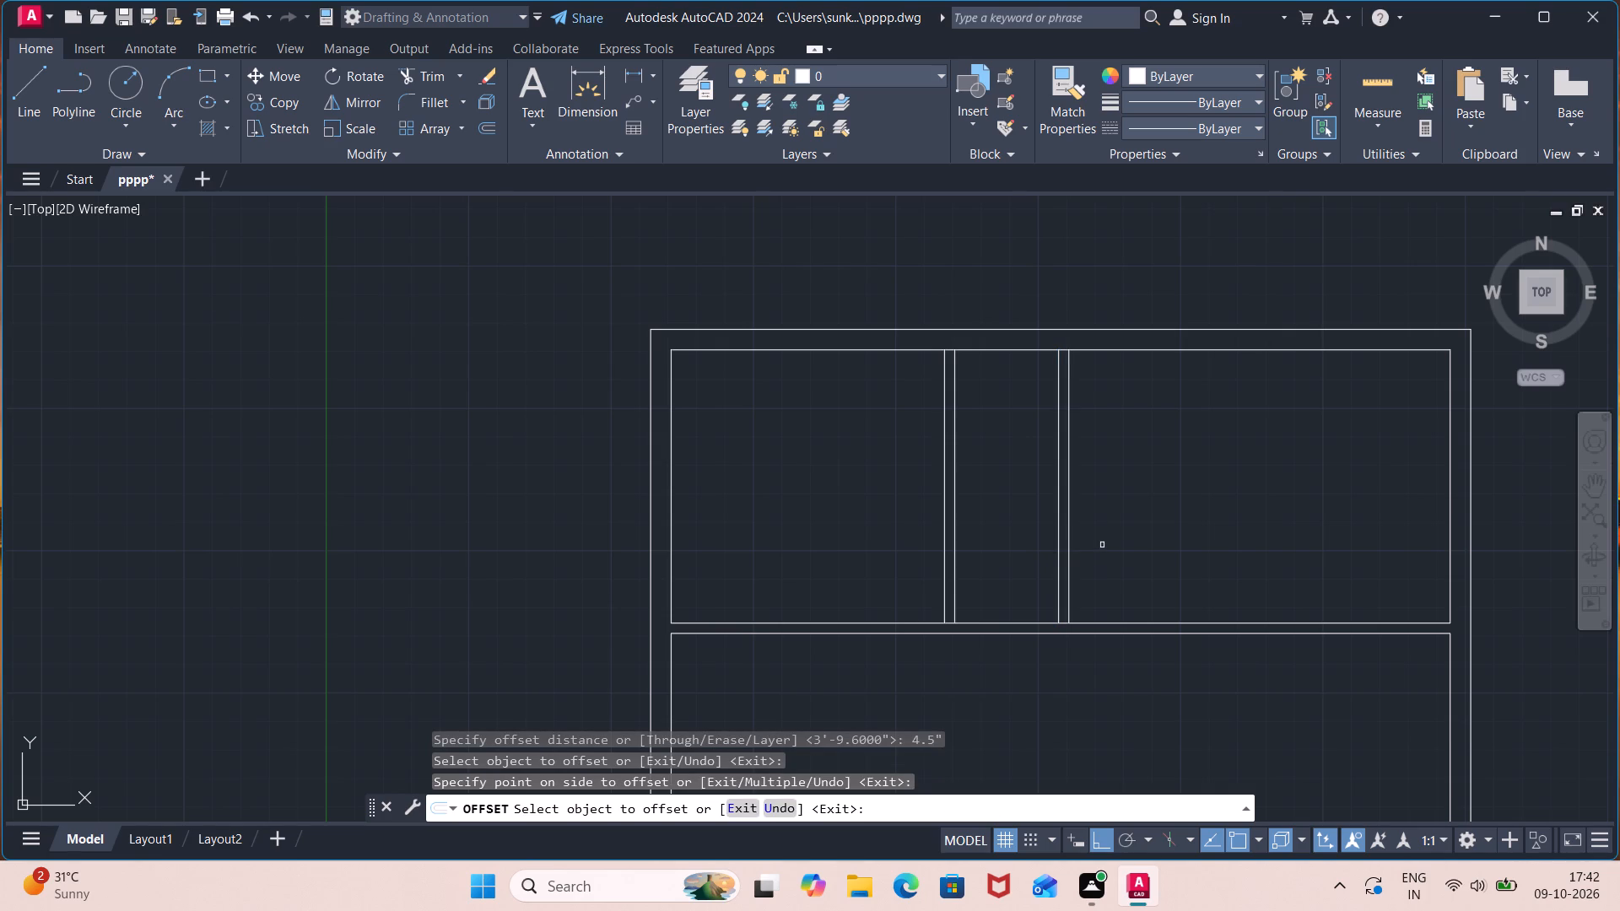
pyautogui.press('space')
# Offset the right line of the second vertical partition in the top room 9.1' to the right.
pyautogui.press('space')
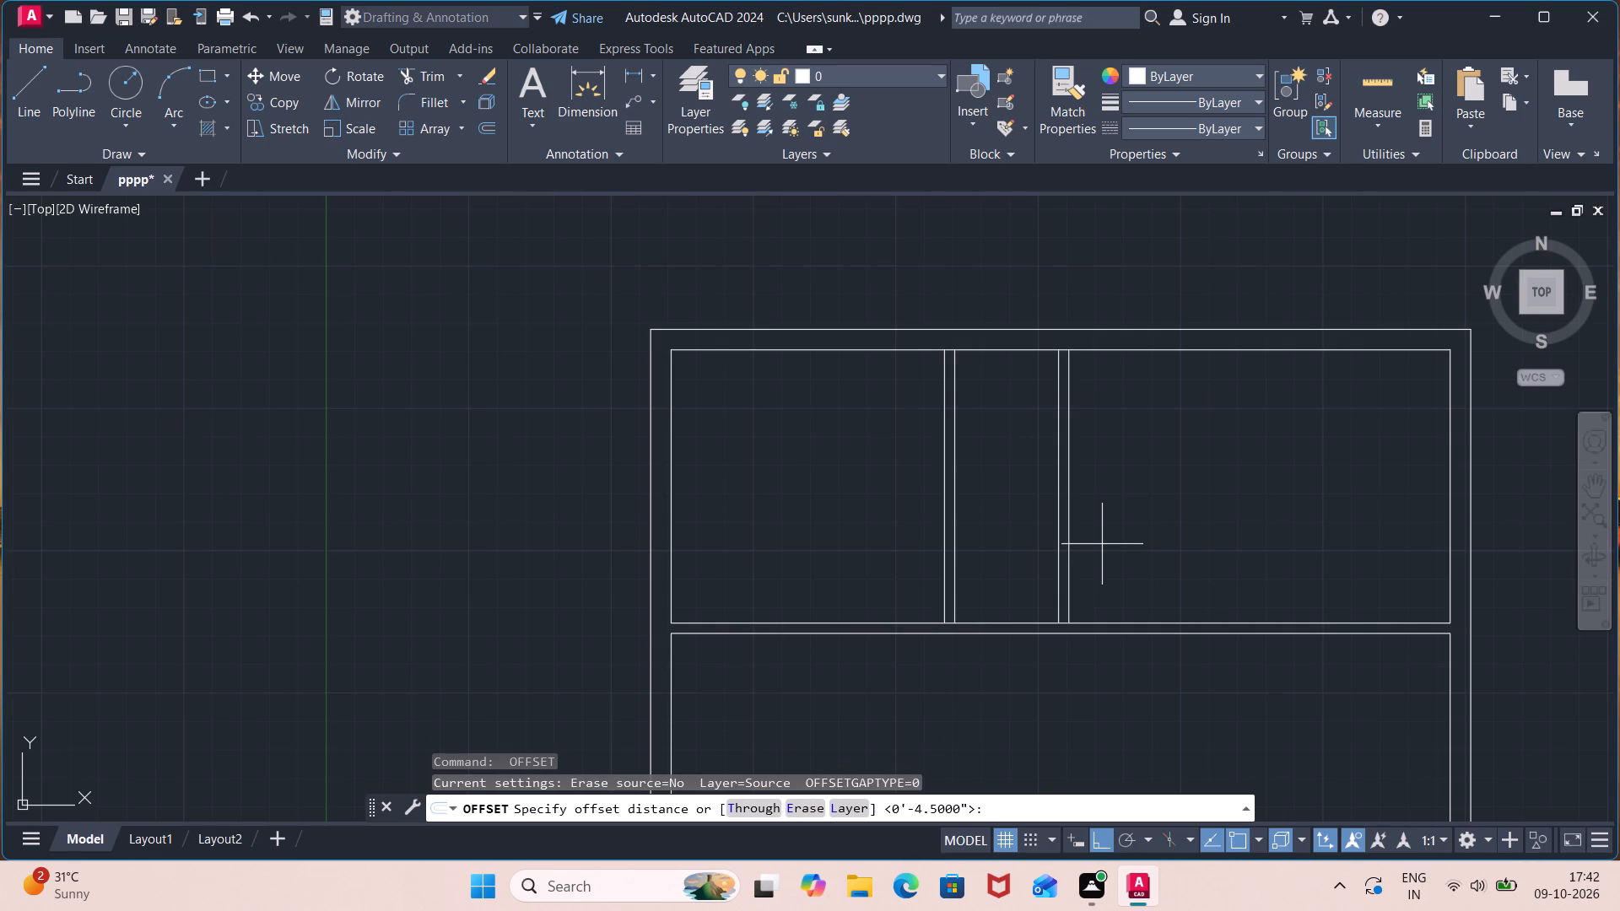
pyautogui.write('9.1')
pyautogui.press("'")
pyautogui.press('Return')
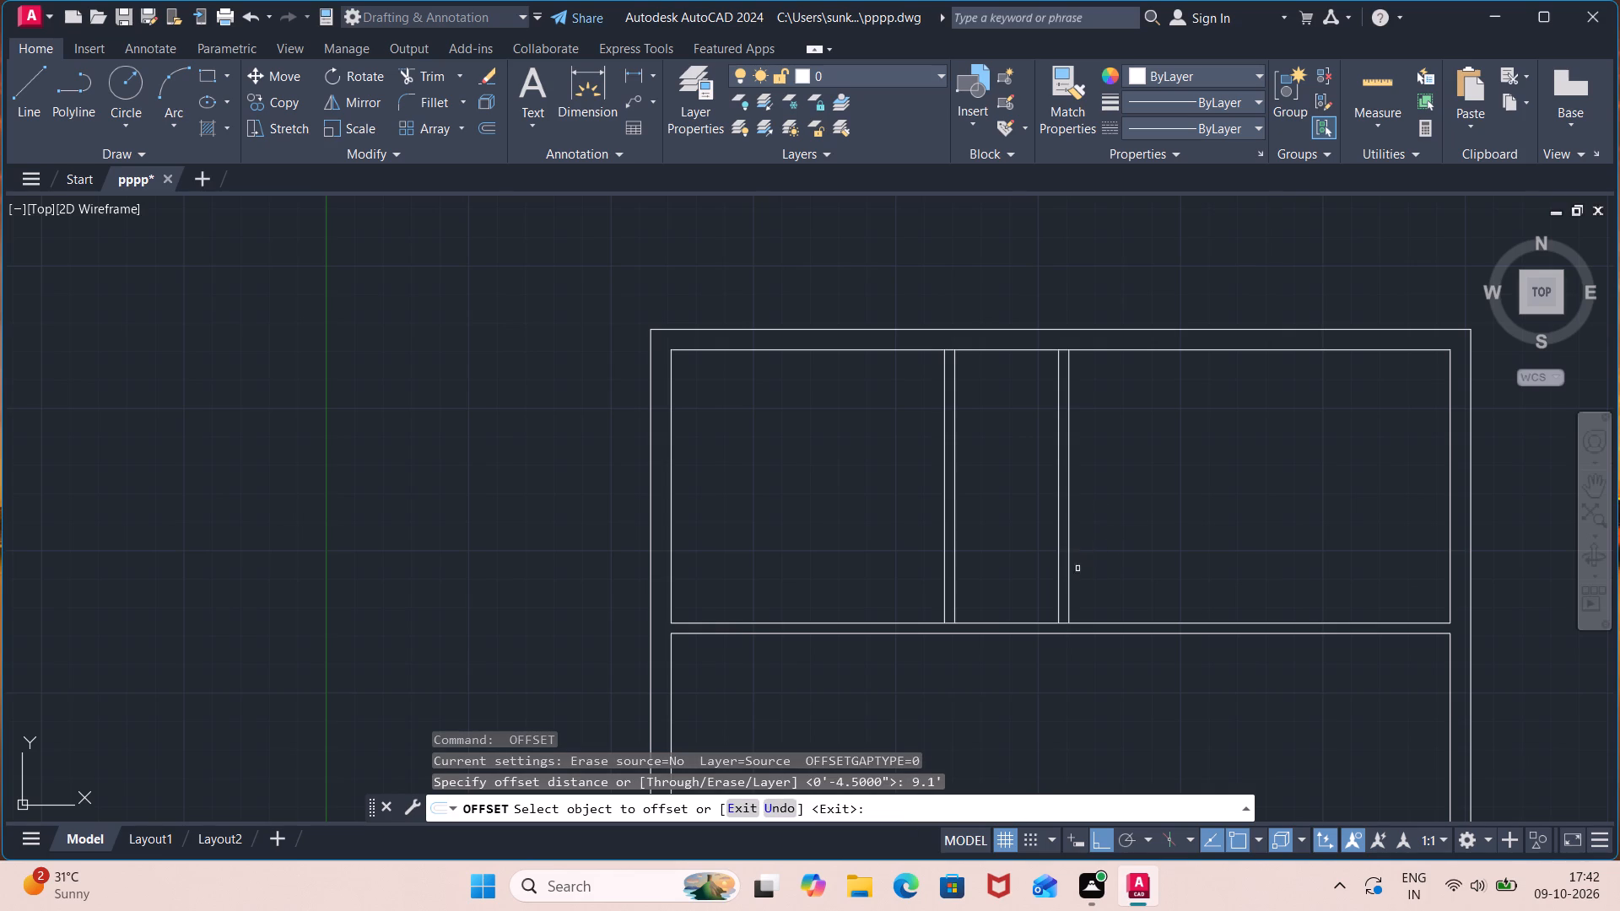
pyautogui.click(1068, 576)
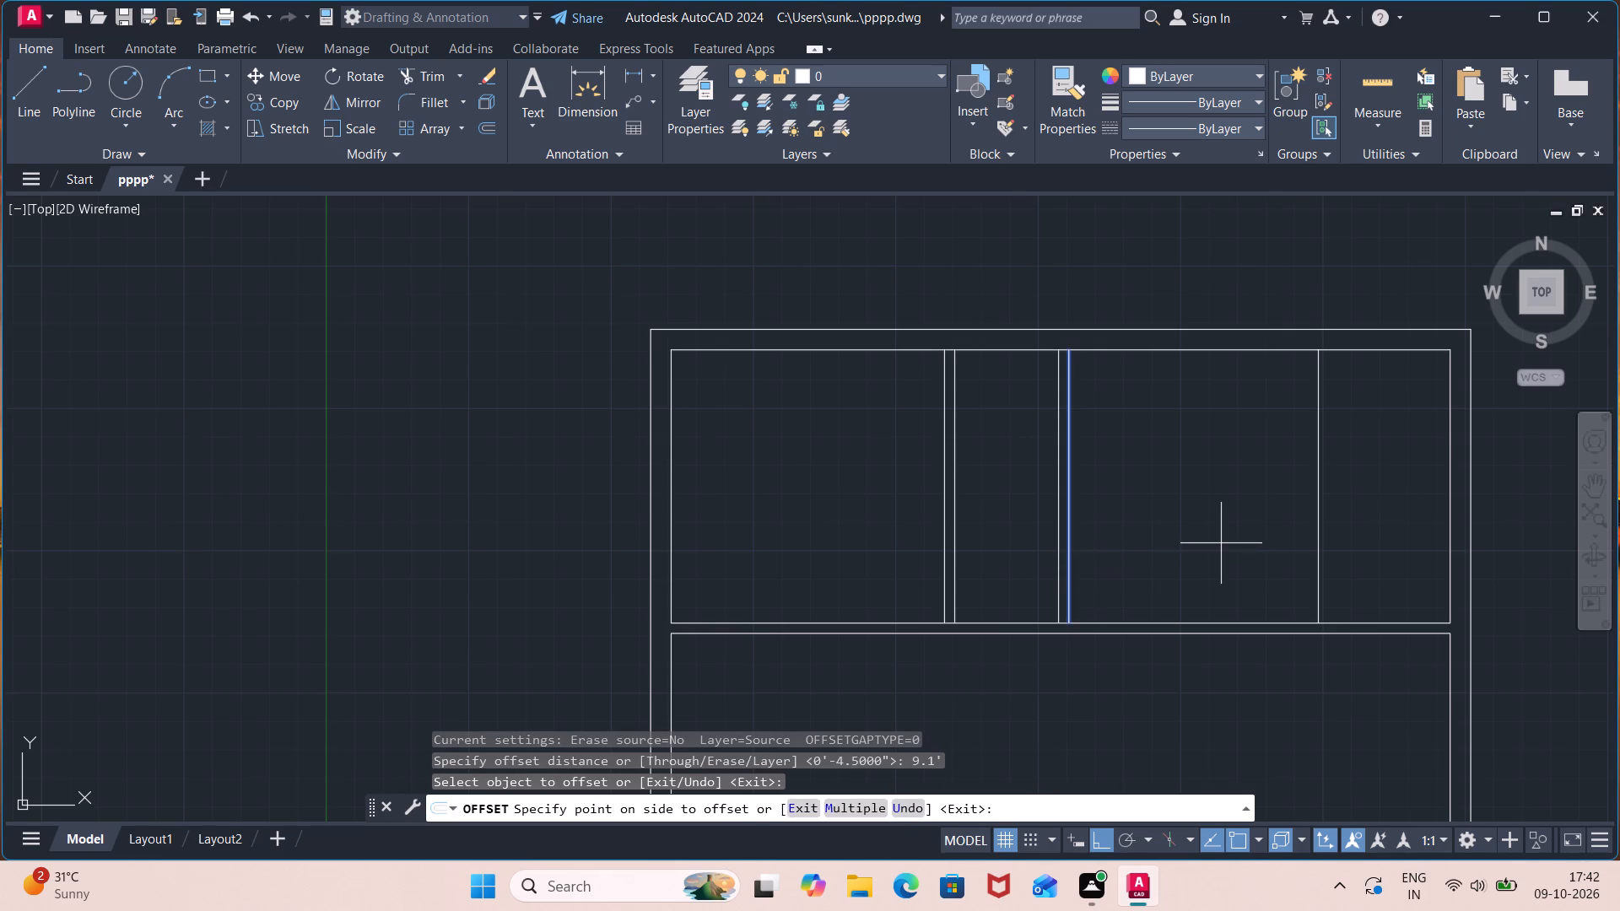
pyautogui.click(1221, 543)
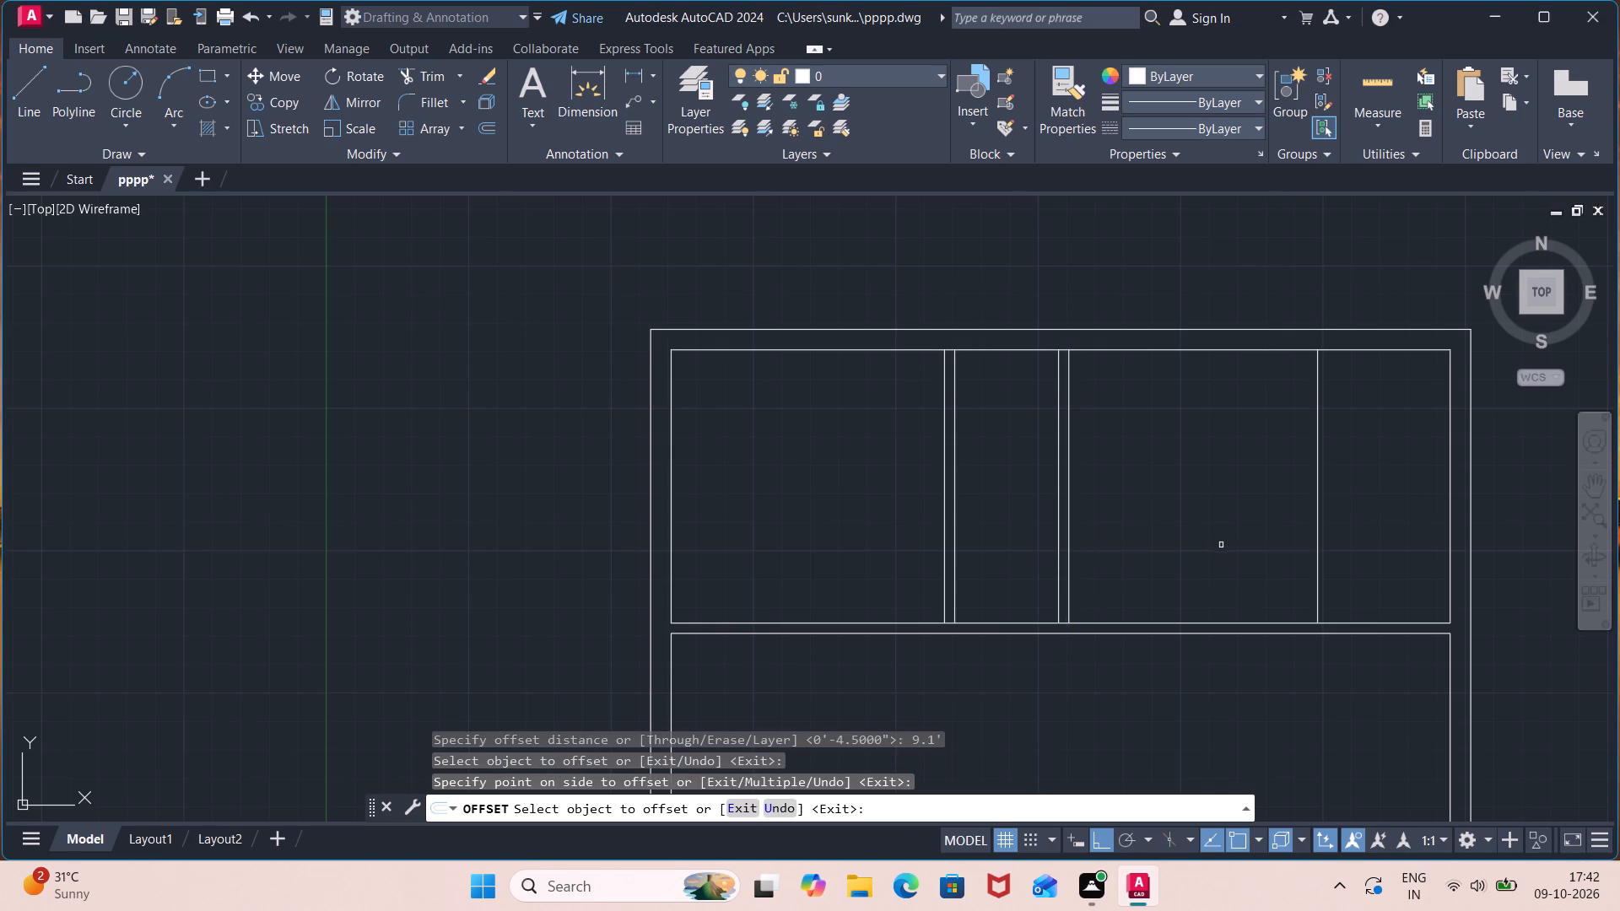
# Offset the newest vertical line 4.5" to the right to form the third vertical partition wall in the top room.
pyautogui.press('space')
pyautogui.press('space')
pyautogui.write('4.5"')
pyautogui.press('Return')
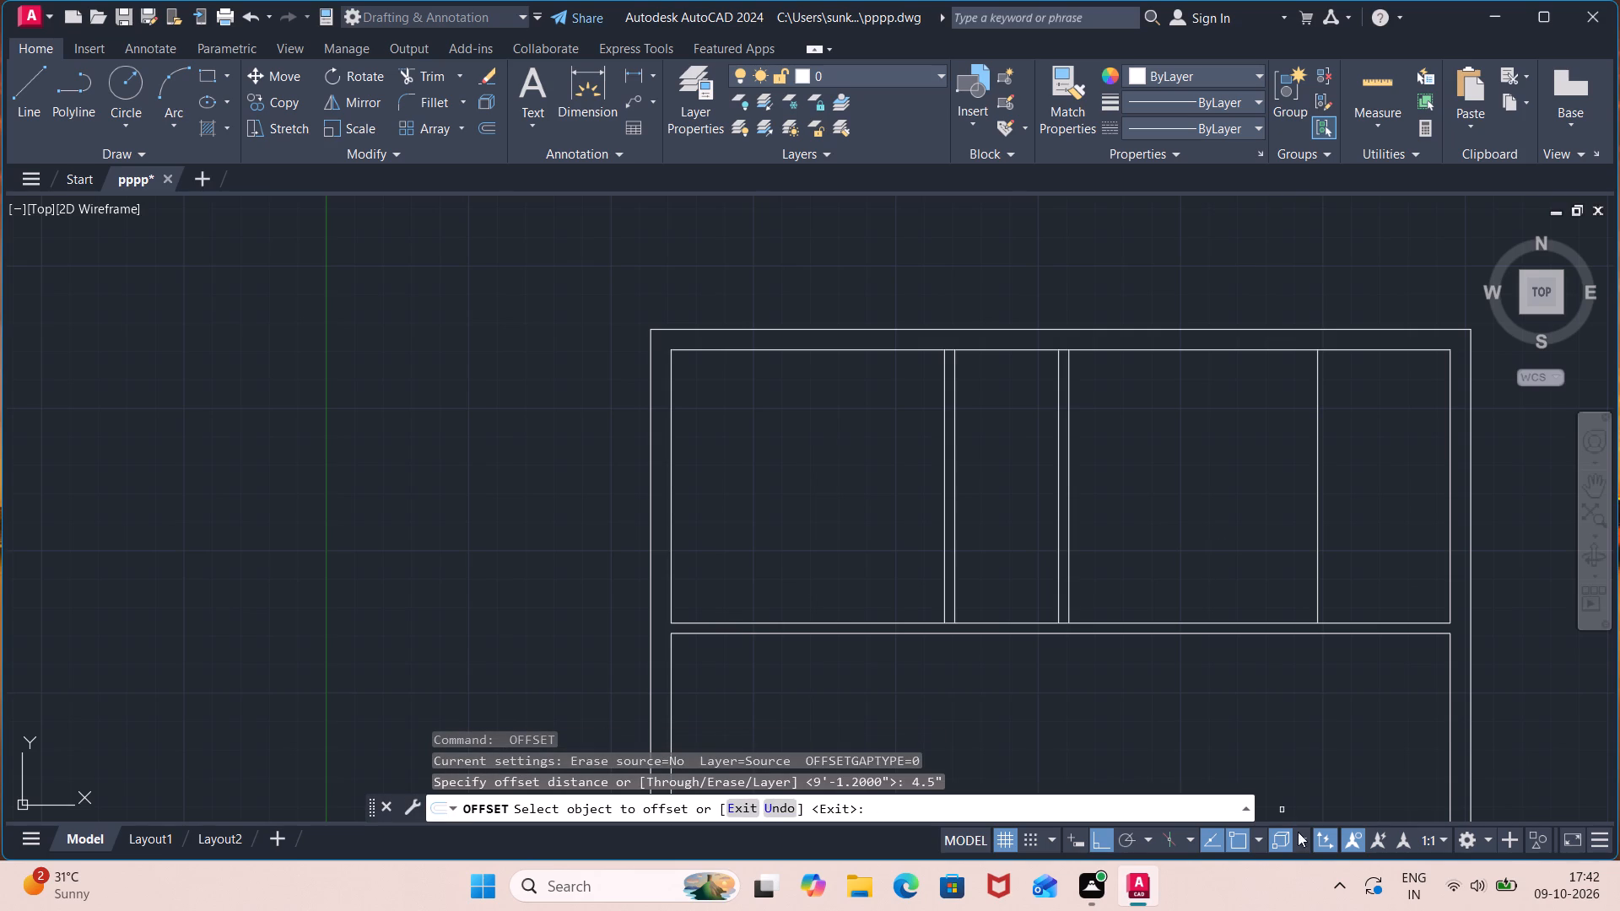
pyautogui.click(1317, 585)
pyautogui.click(1363, 572)
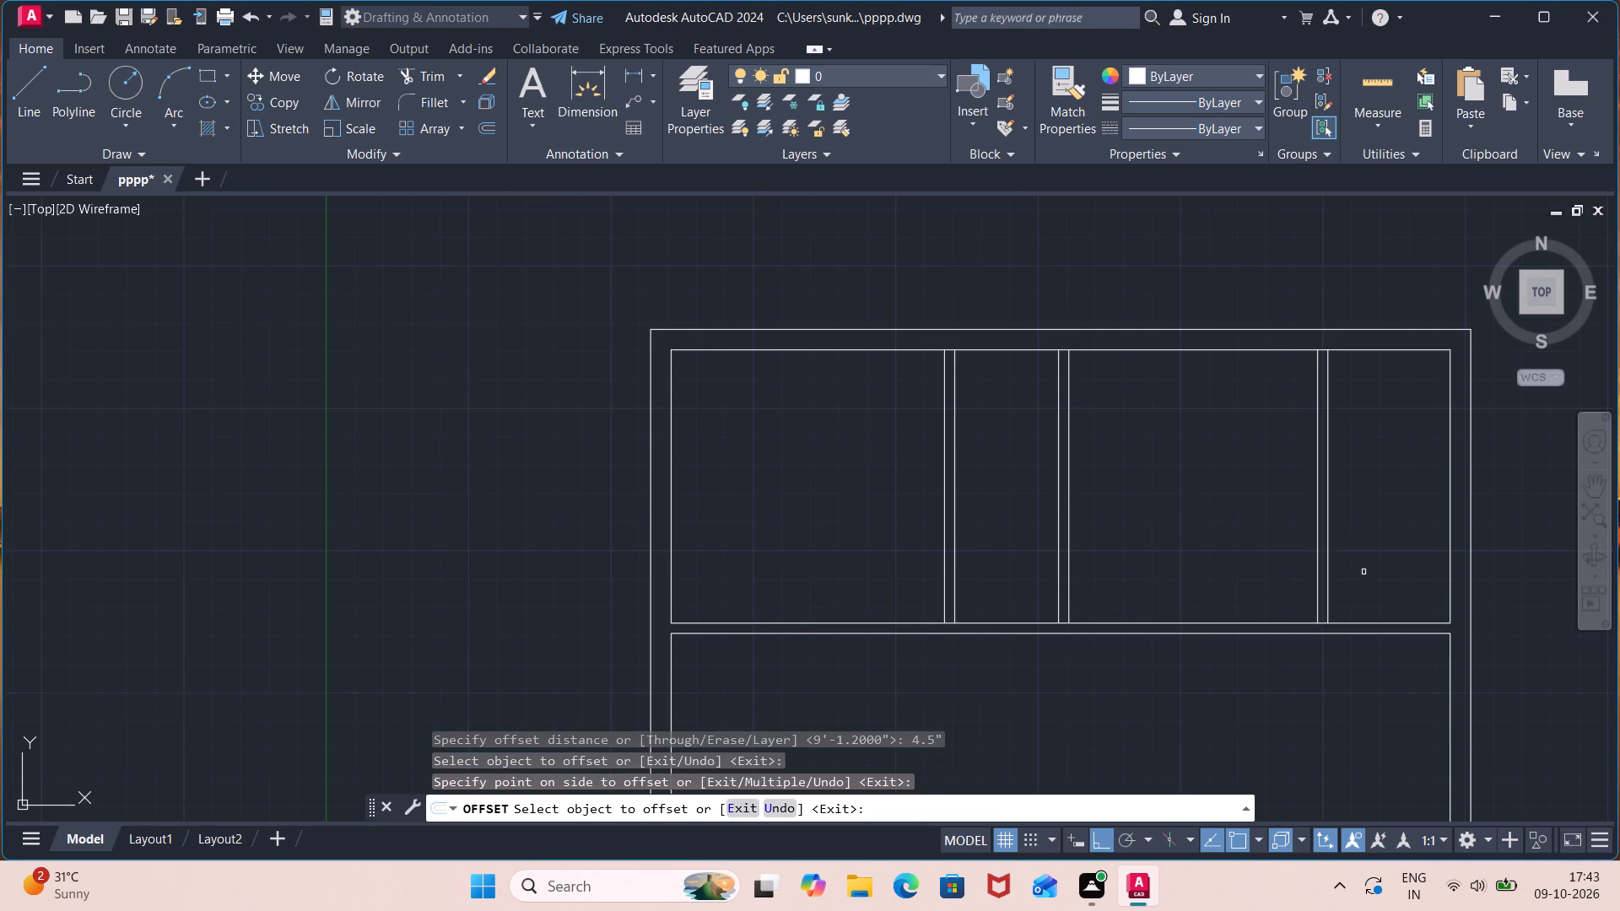
pyautogui.moveTo(1363, 574); pyautogui.dragTo(1215, 557, button='middle')
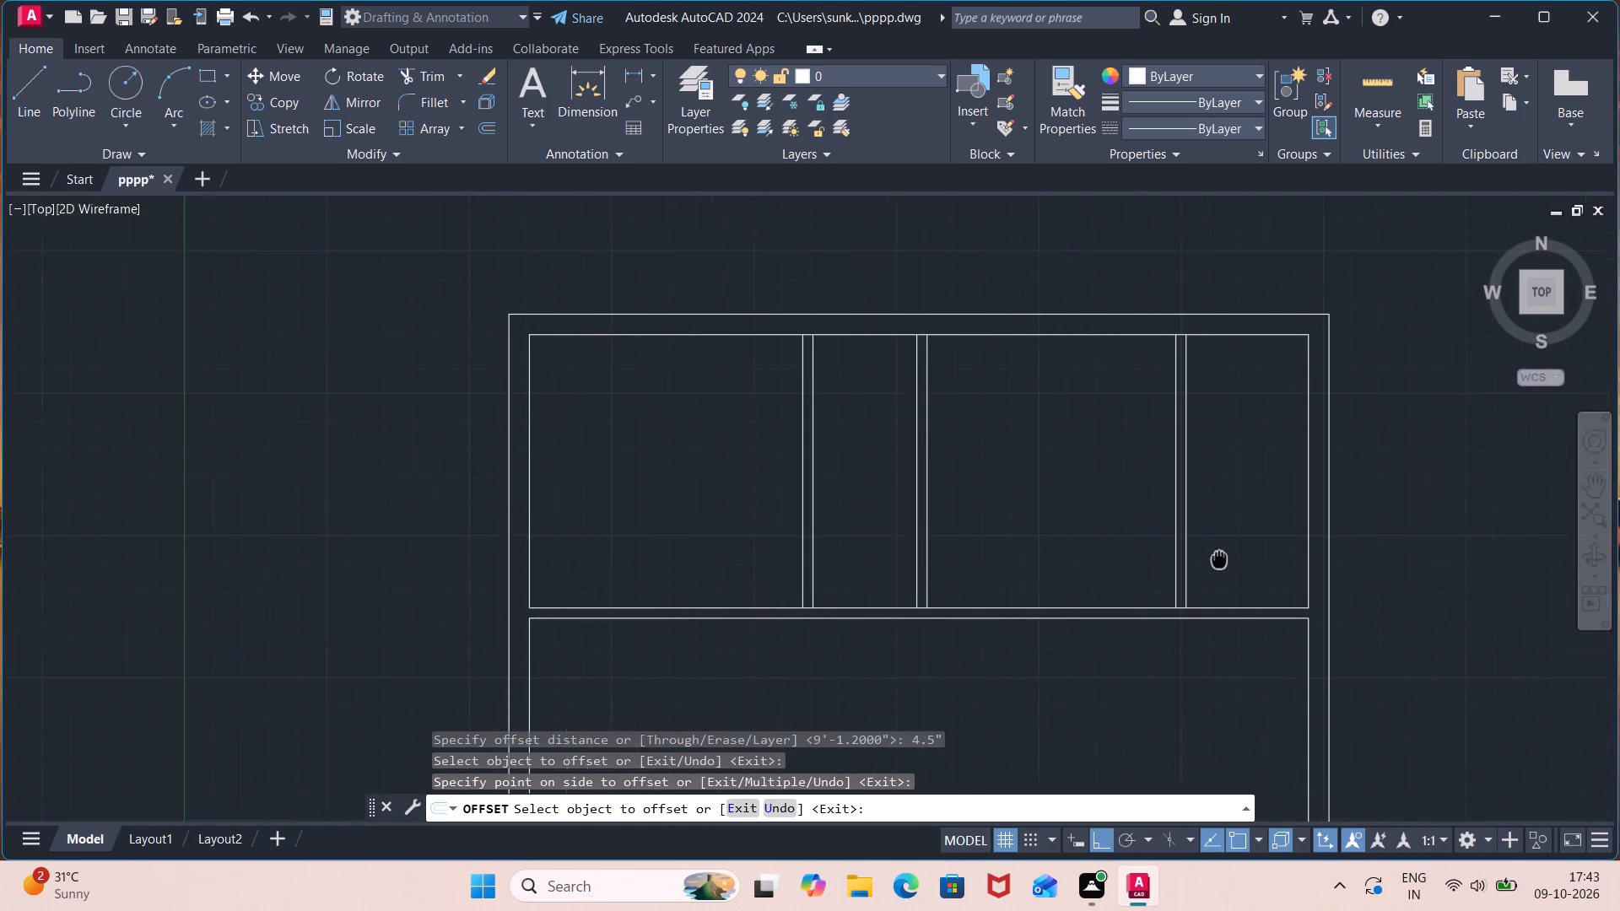
pyautogui.moveTo(1215, 557); pyautogui.dragTo(1211, 557, button='middle')
pyautogui.press('Escape')
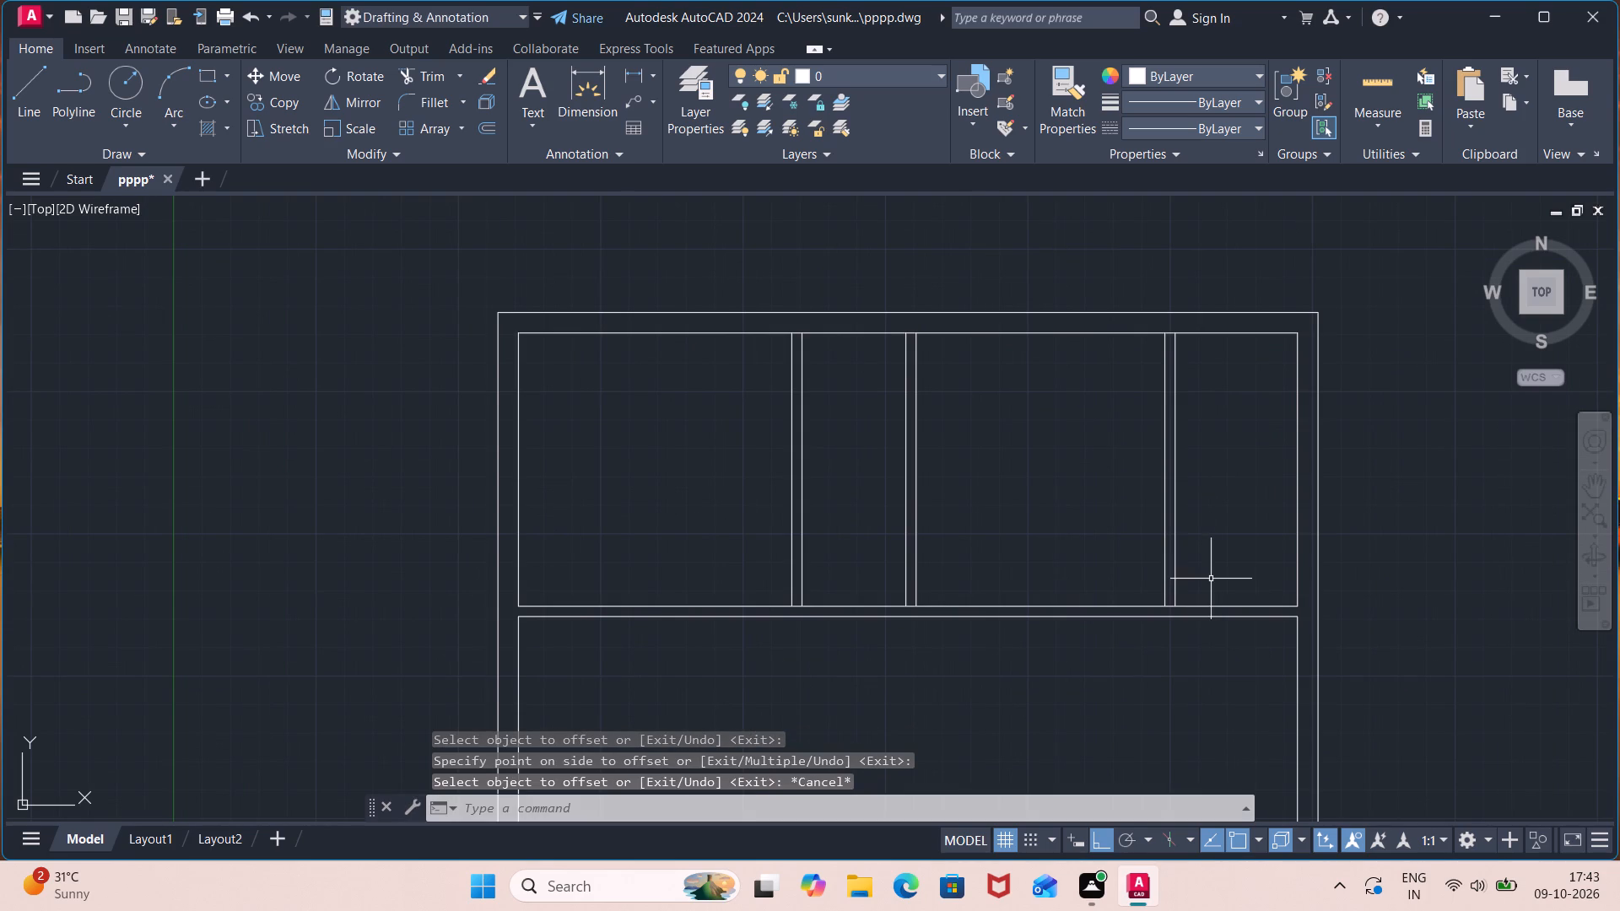
# Measure the width between the third vertical partition and the inner right wall with a trial linear dimension.
pyautogui.click(634, 75)
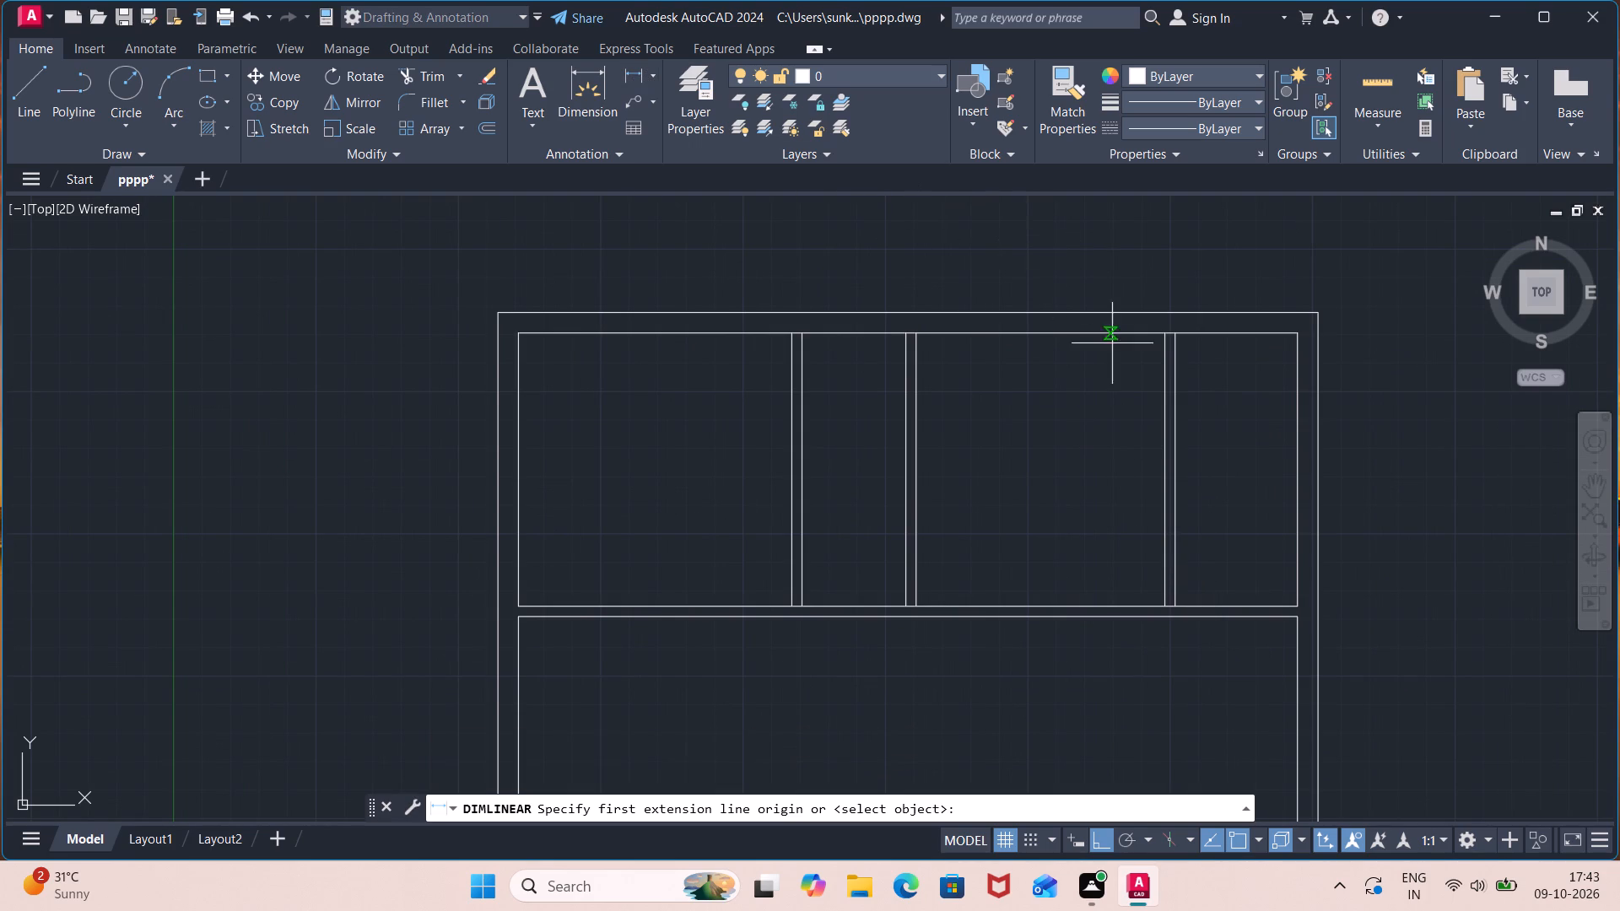
pyautogui.click(1174, 412)
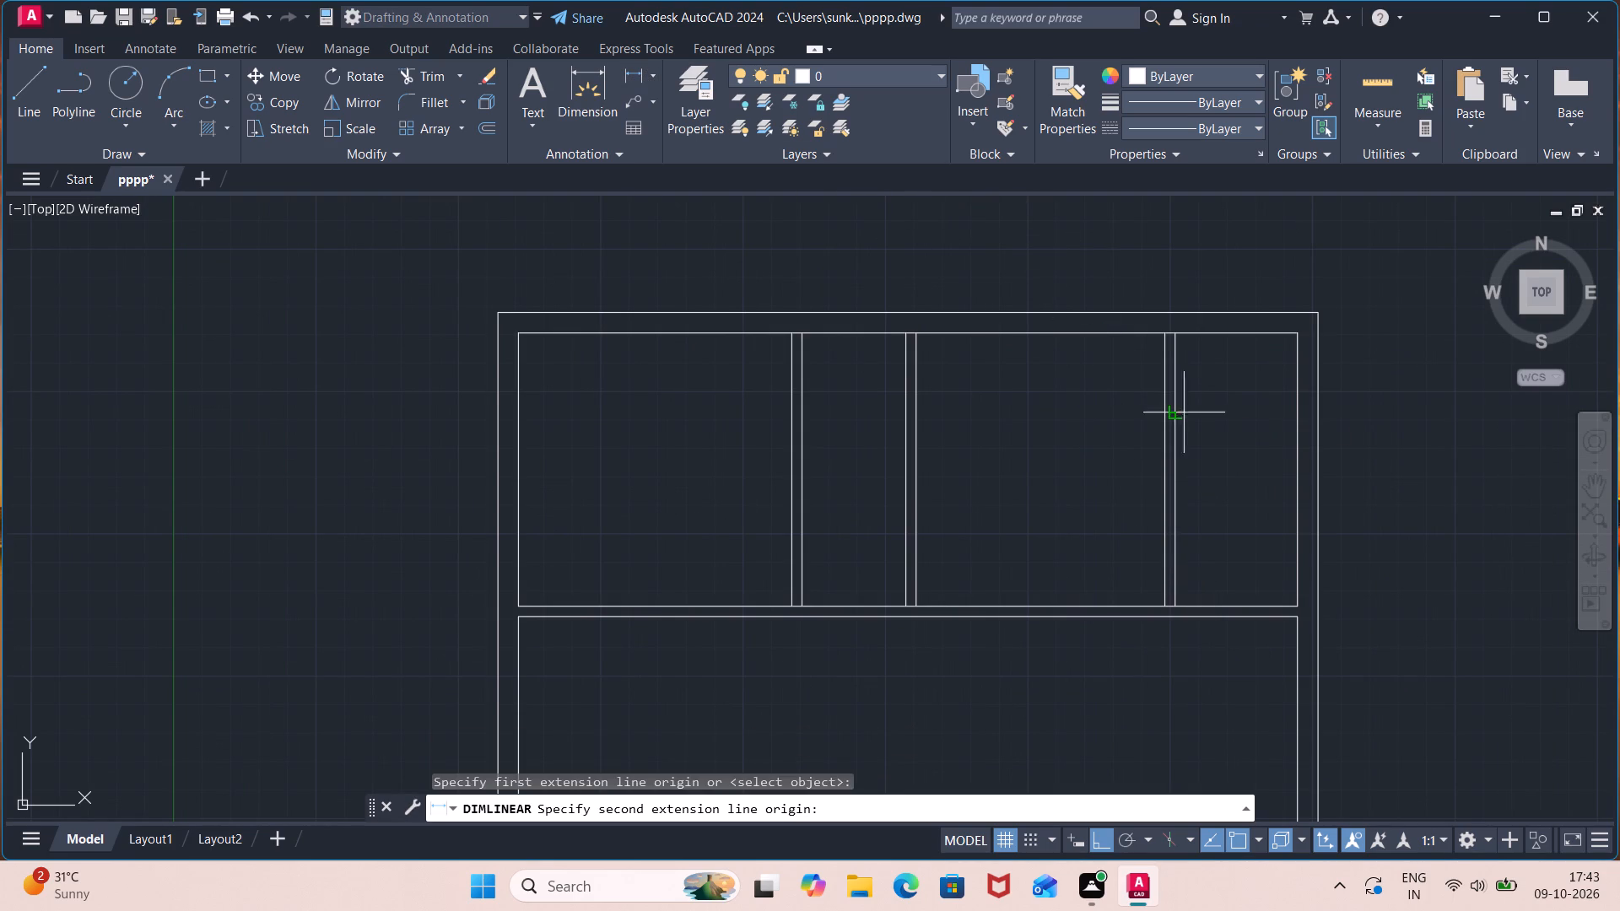
pyautogui.click(1301, 413)
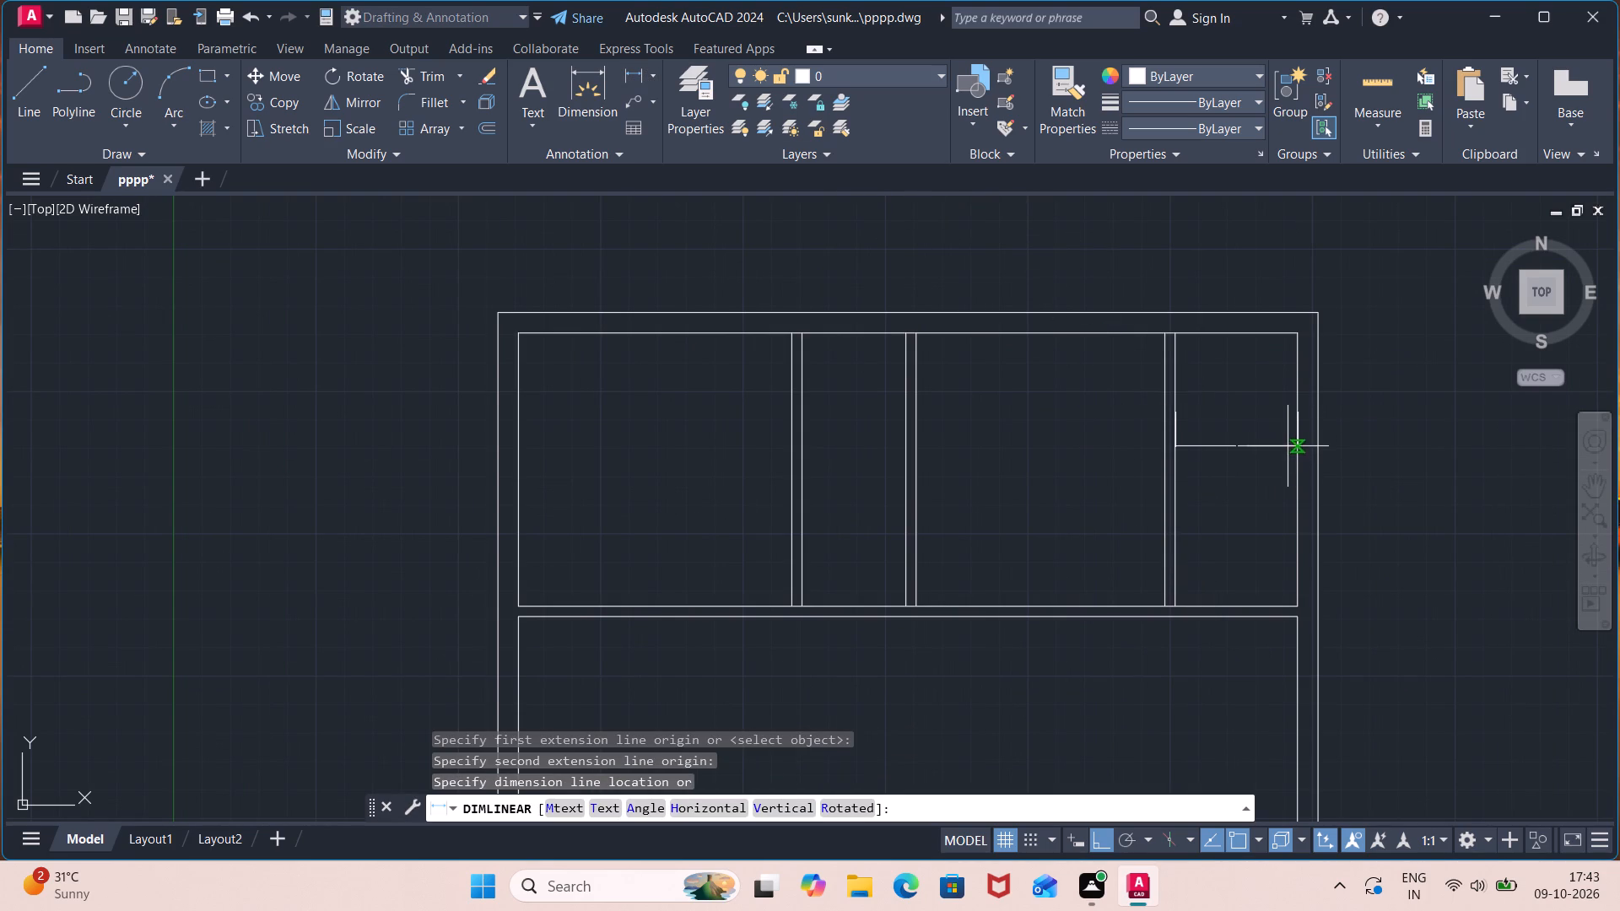
pyautogui.scroll(10, 1245, 461)
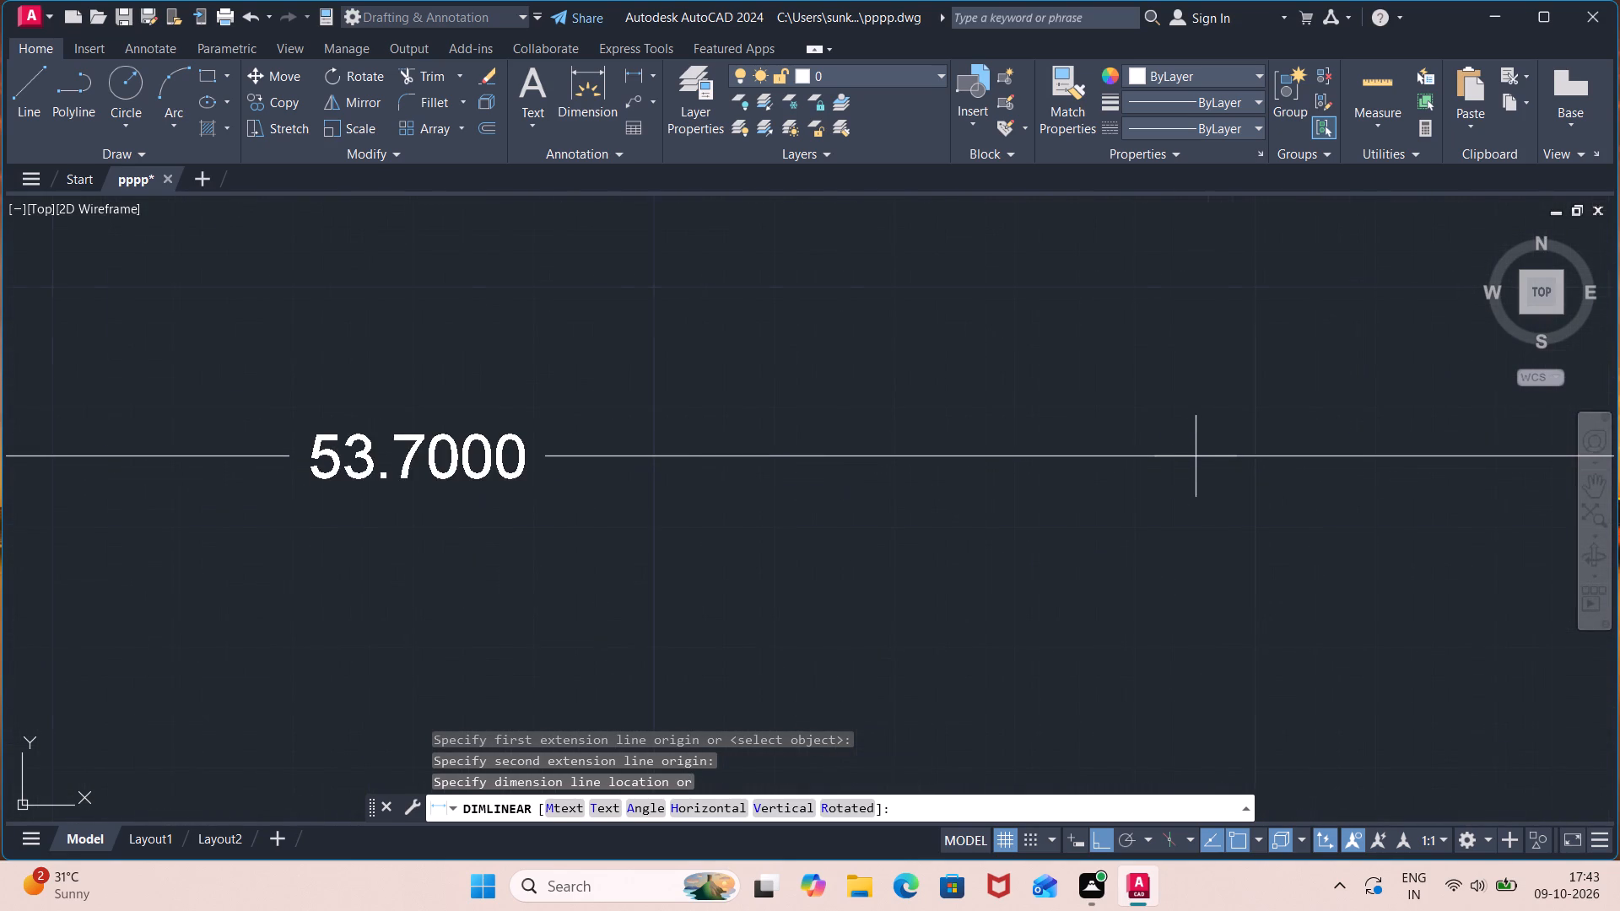
pyautogui.scroll(-9, 1196, 456)
pyautogui.press('Escape')
pyautogui.press('Escape')
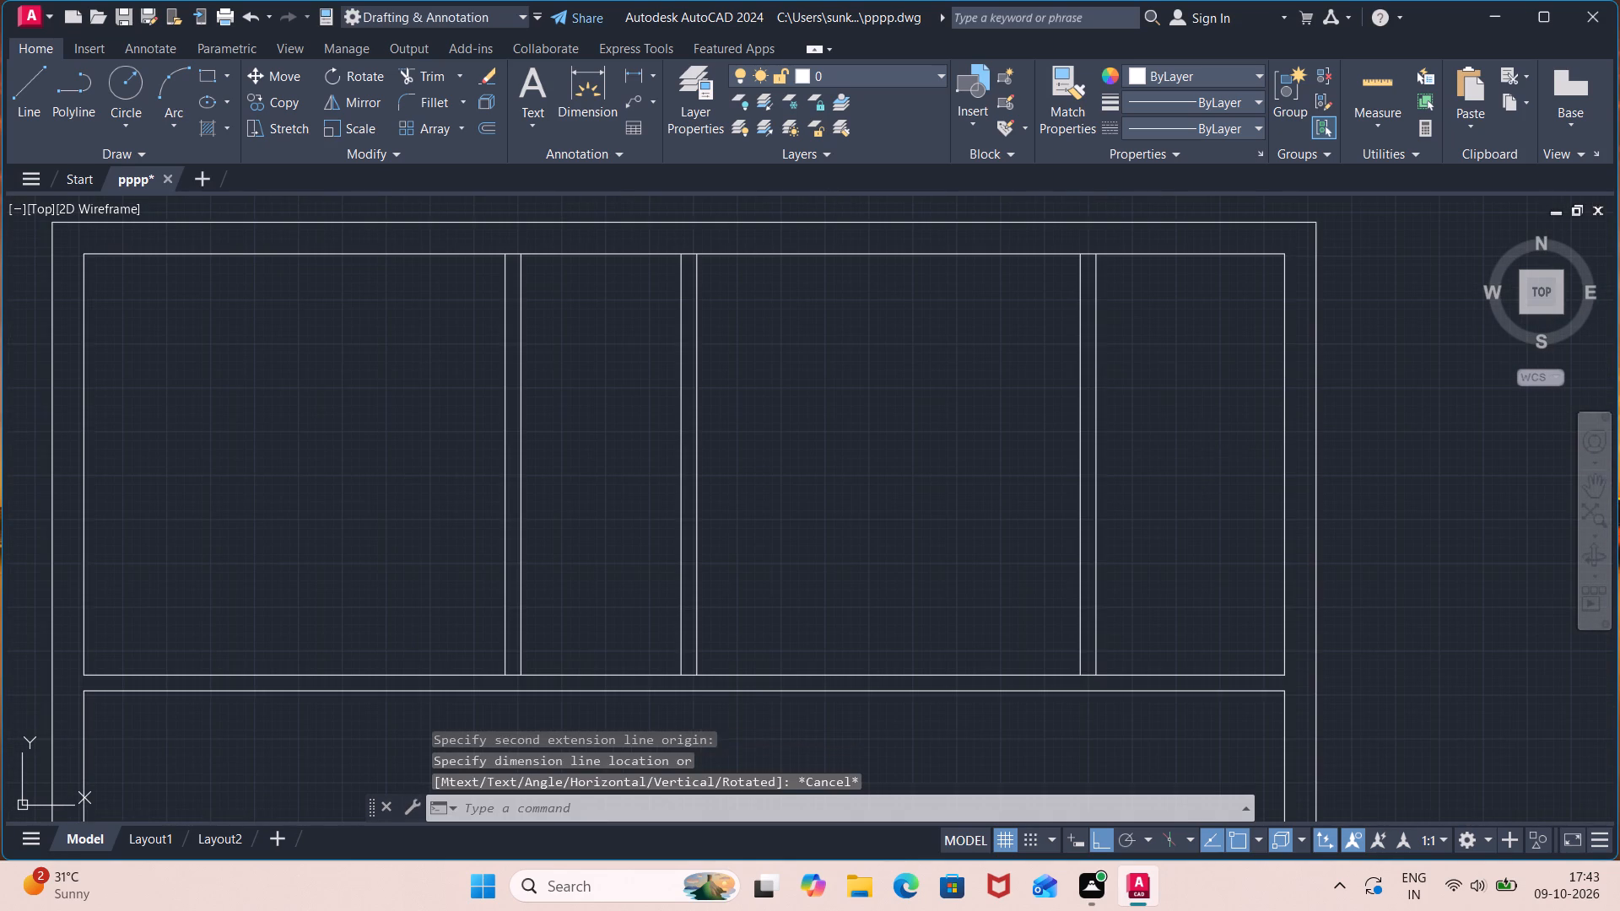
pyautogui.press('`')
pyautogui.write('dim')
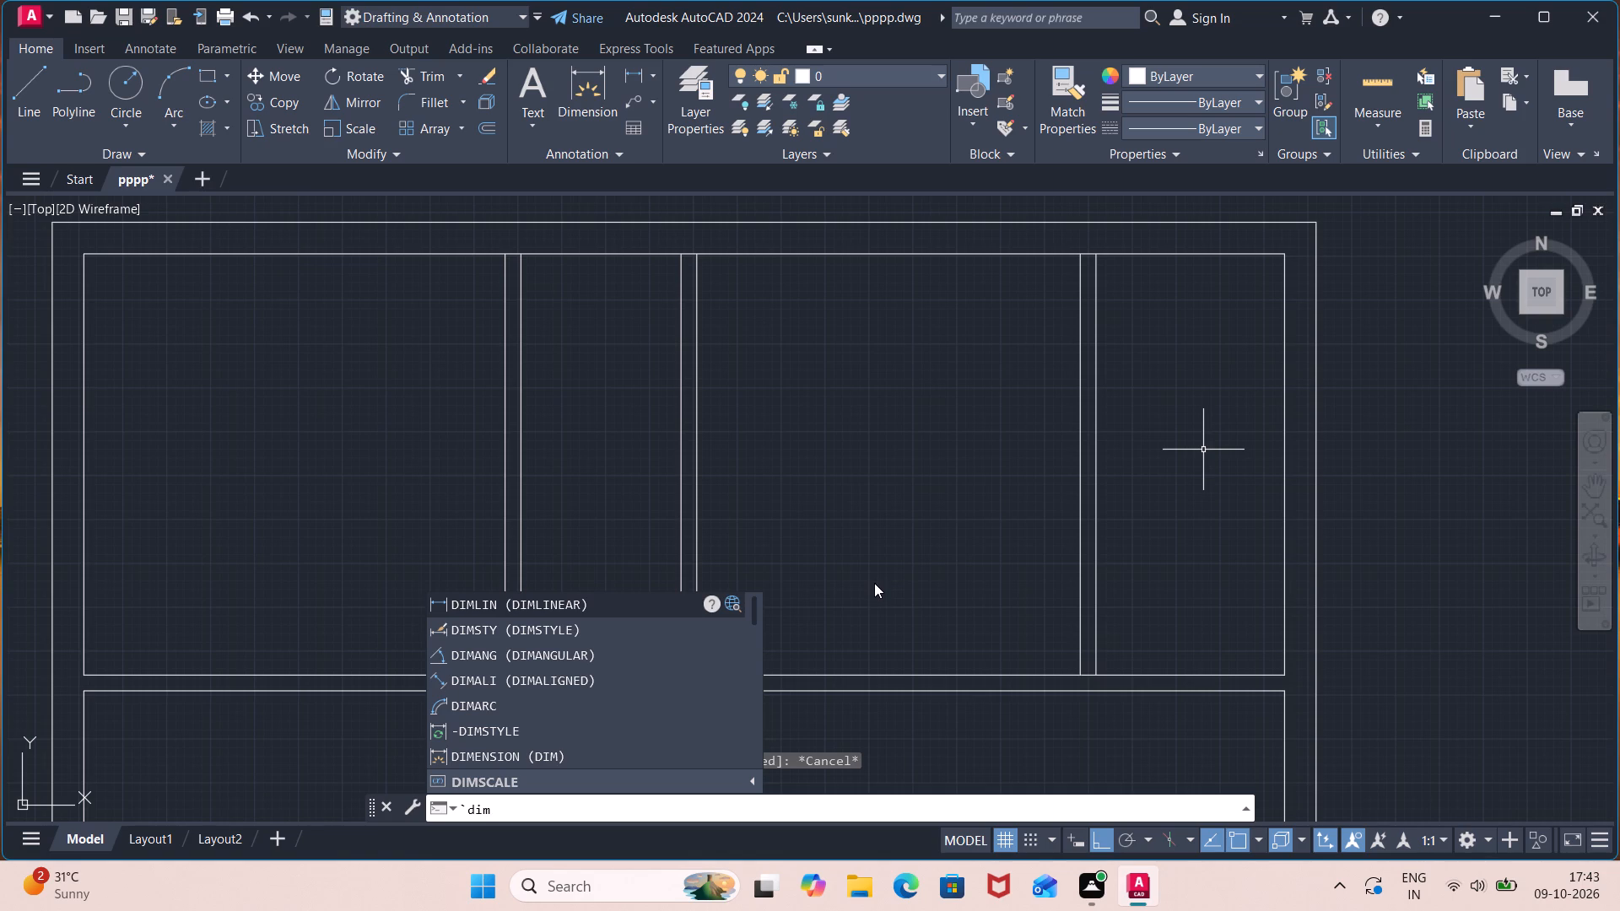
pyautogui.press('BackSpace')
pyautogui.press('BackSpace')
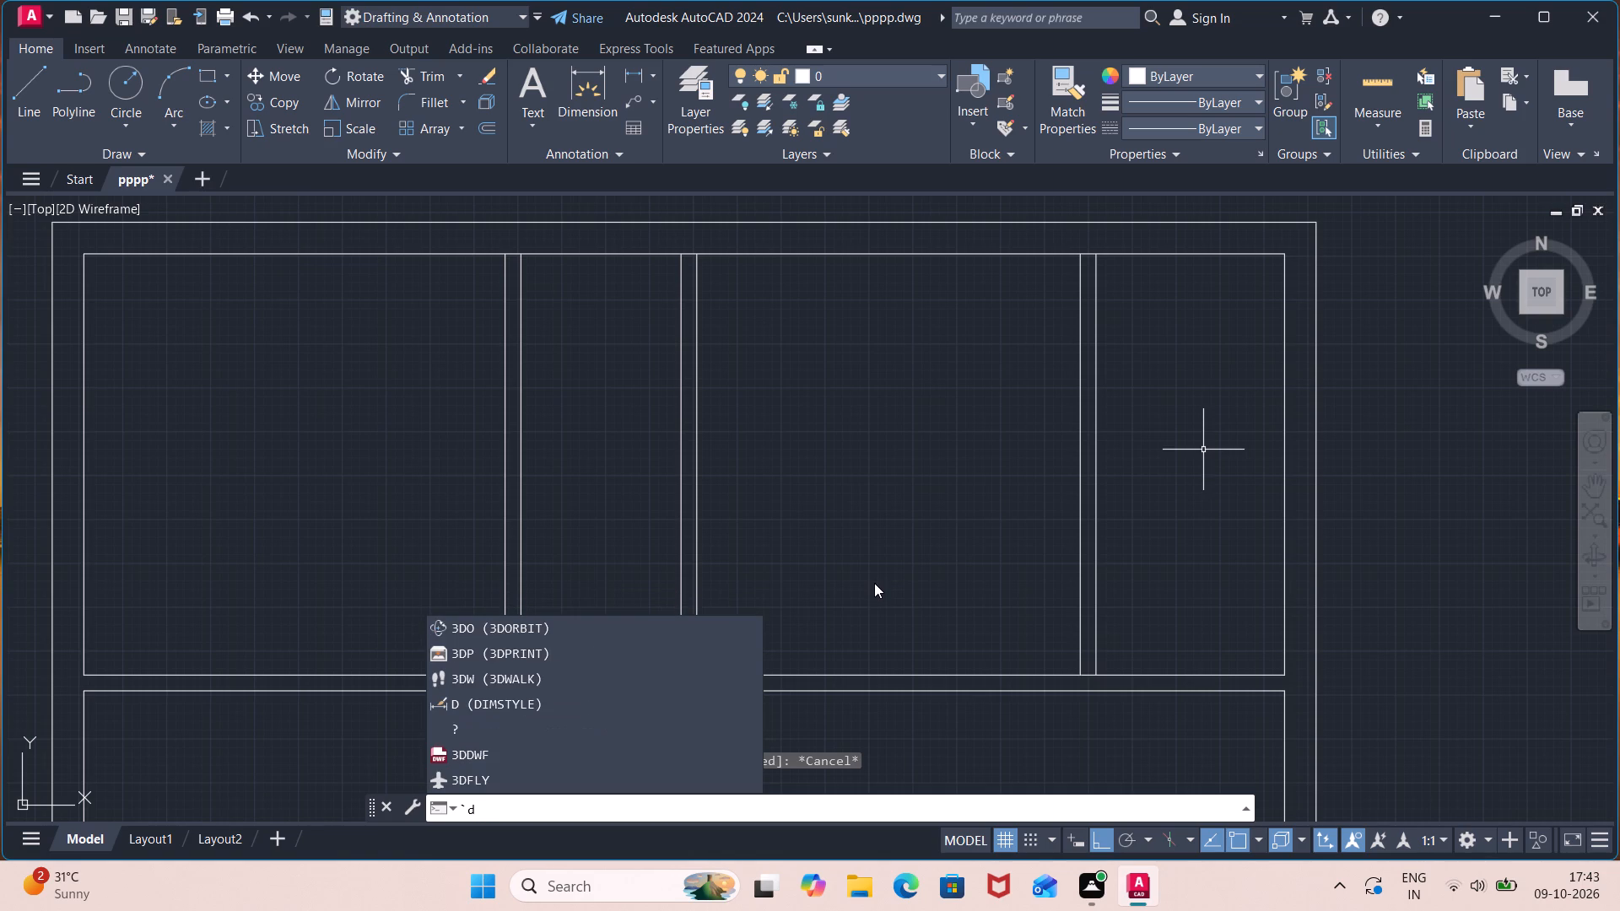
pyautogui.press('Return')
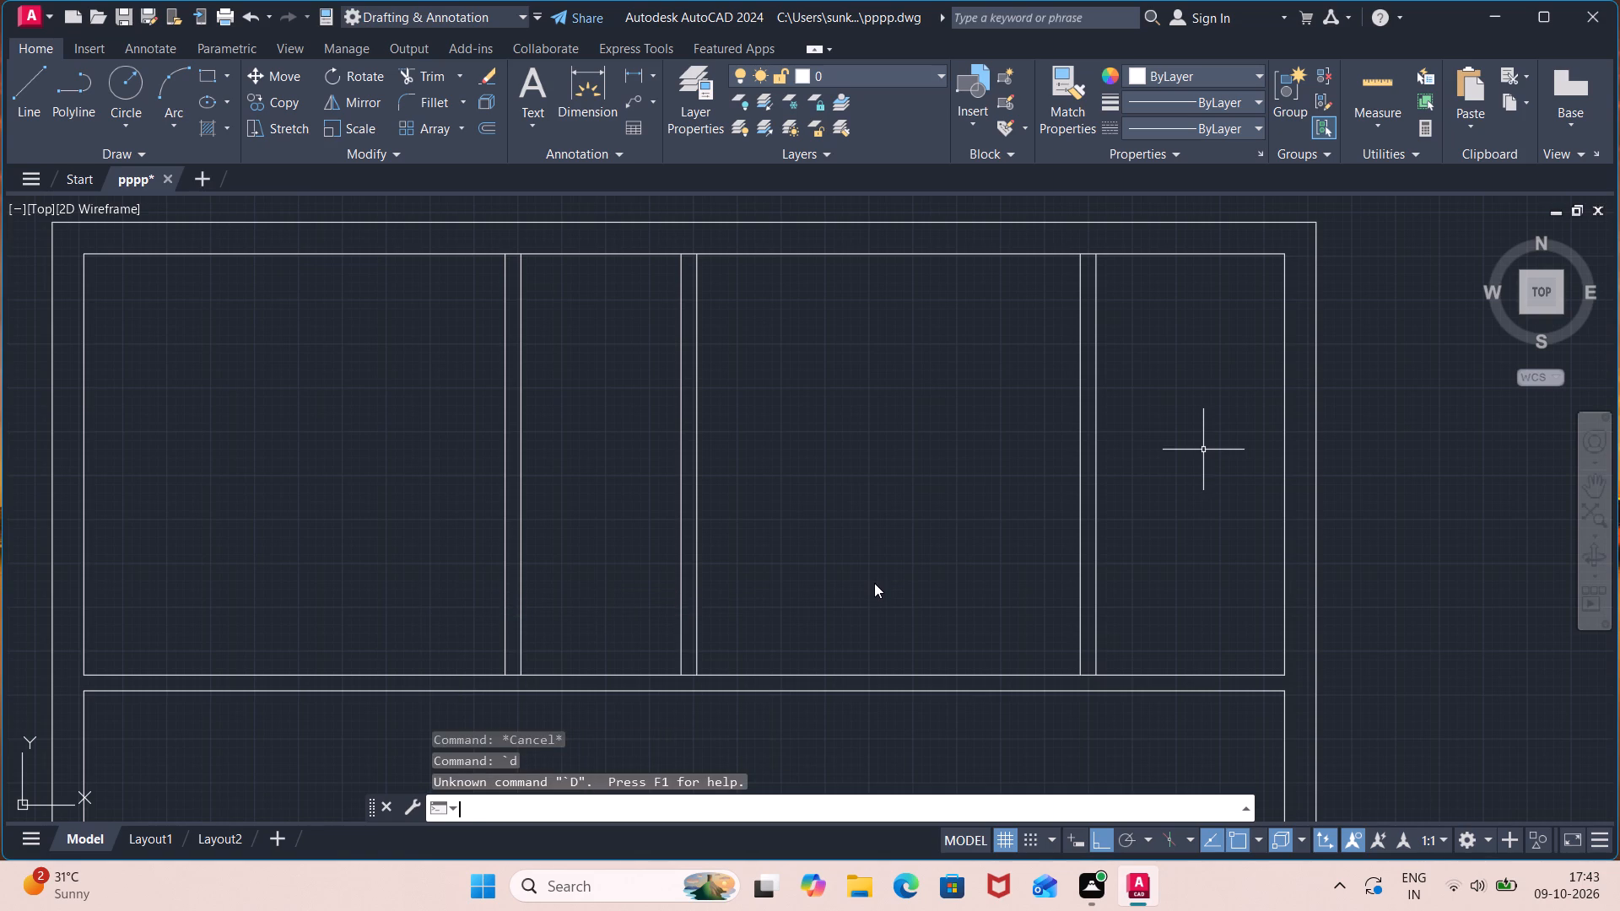
# Modify the Standard dimension style to use the Engineering unit format for linear dimensions.
pyautogui.press('d')
pyautogui.press('Return')
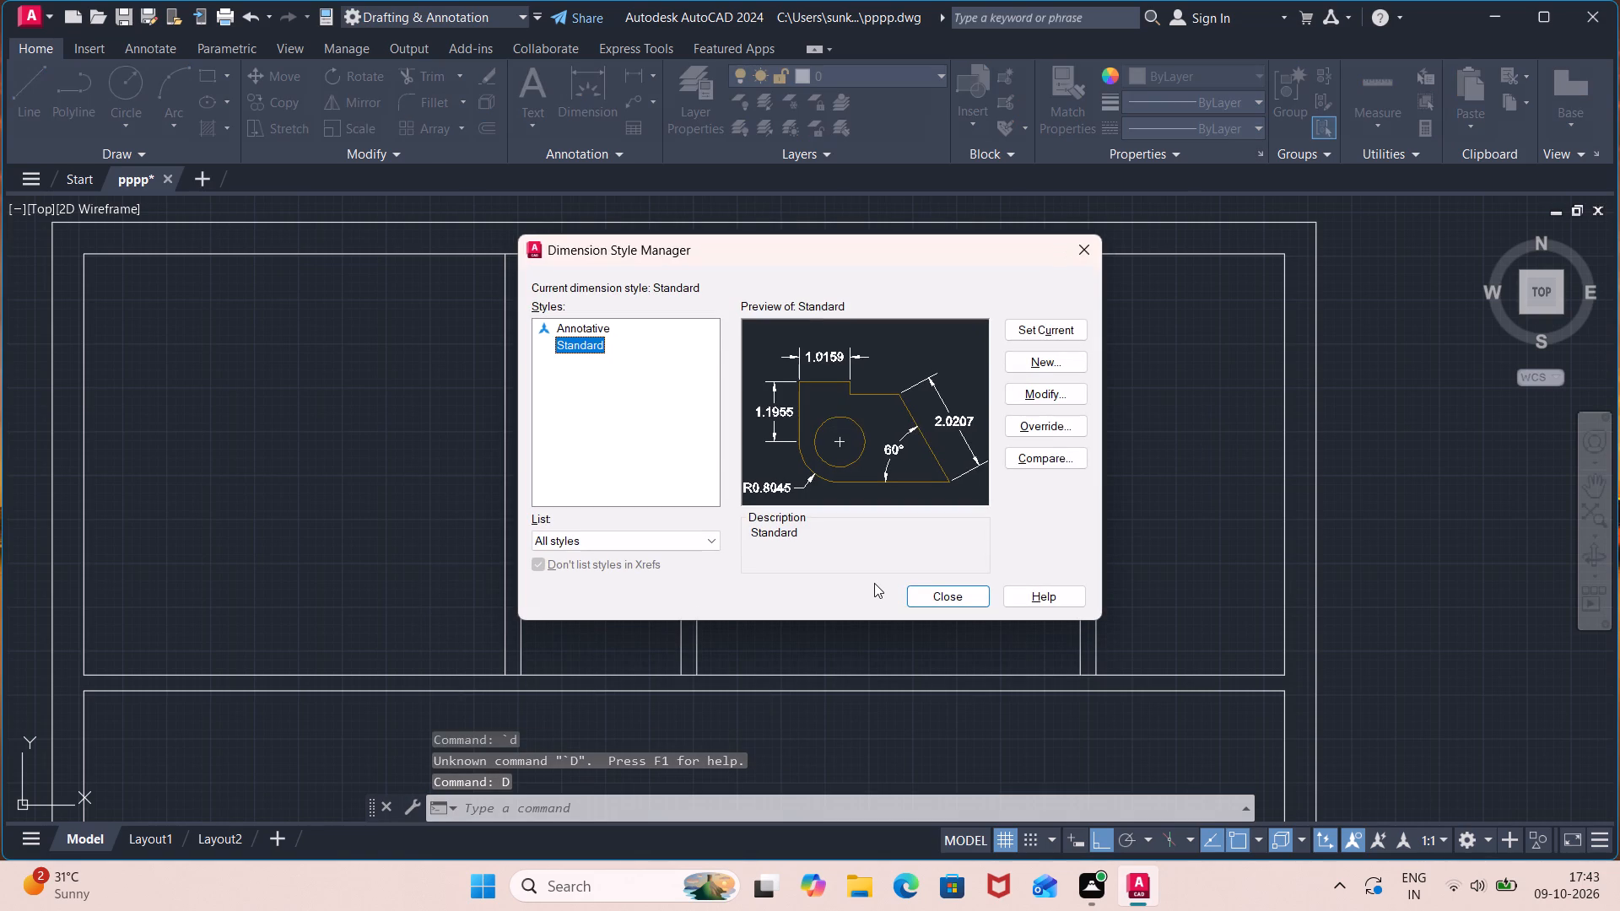
pyautogui.click(1064, 397)
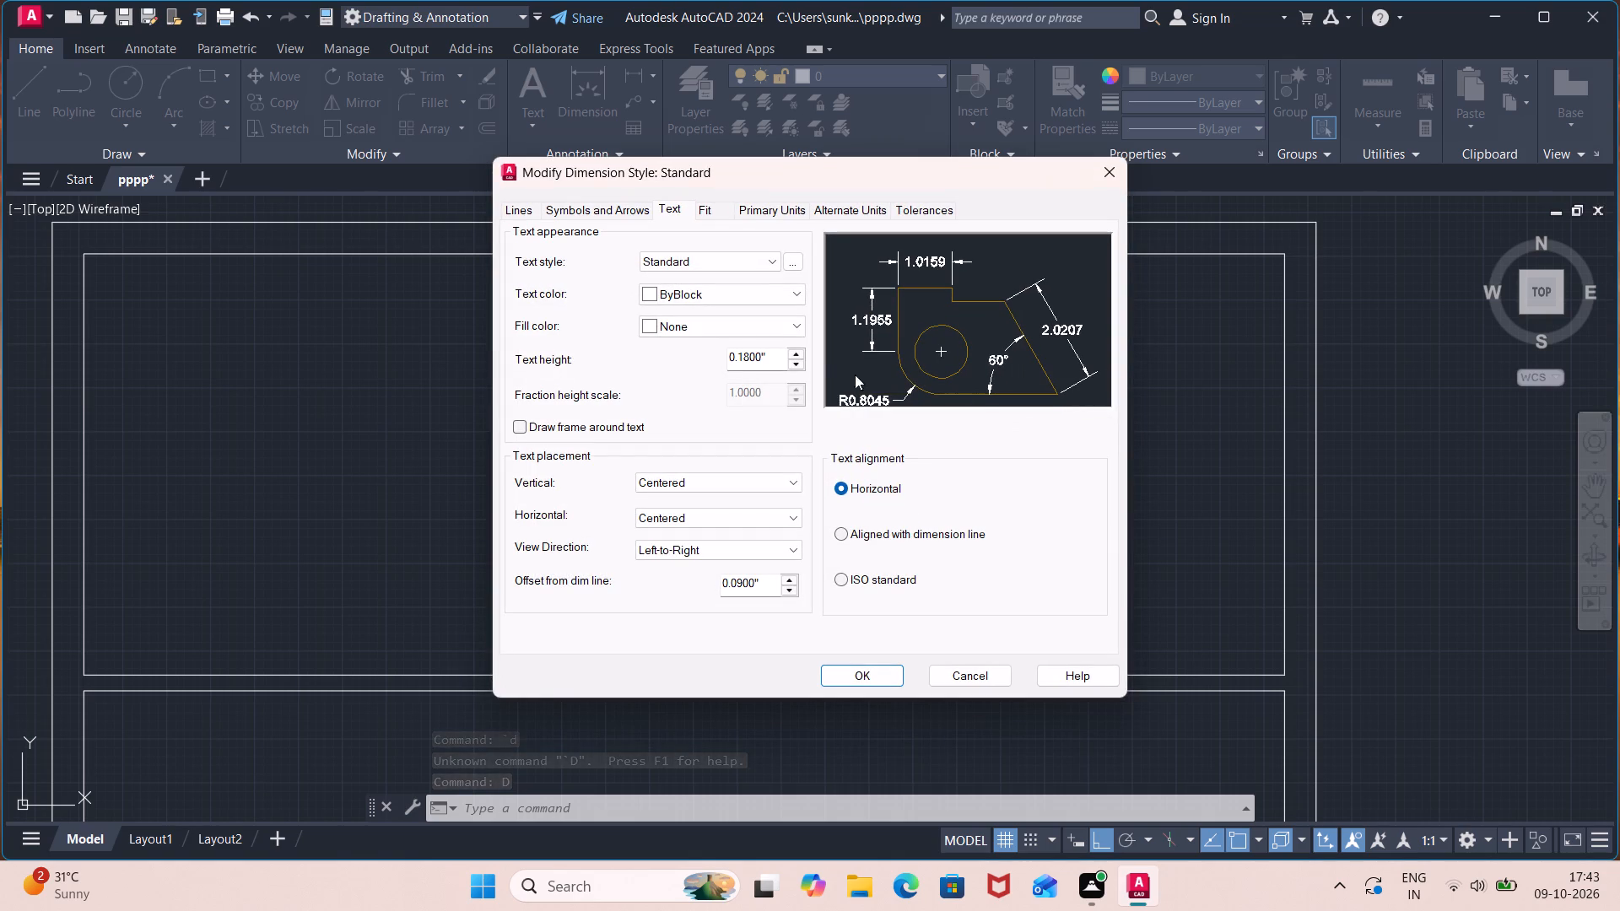
pyautogui.click(675, 206)
pyautogui.click(667, 204)
pyautogui.click(667, 203)
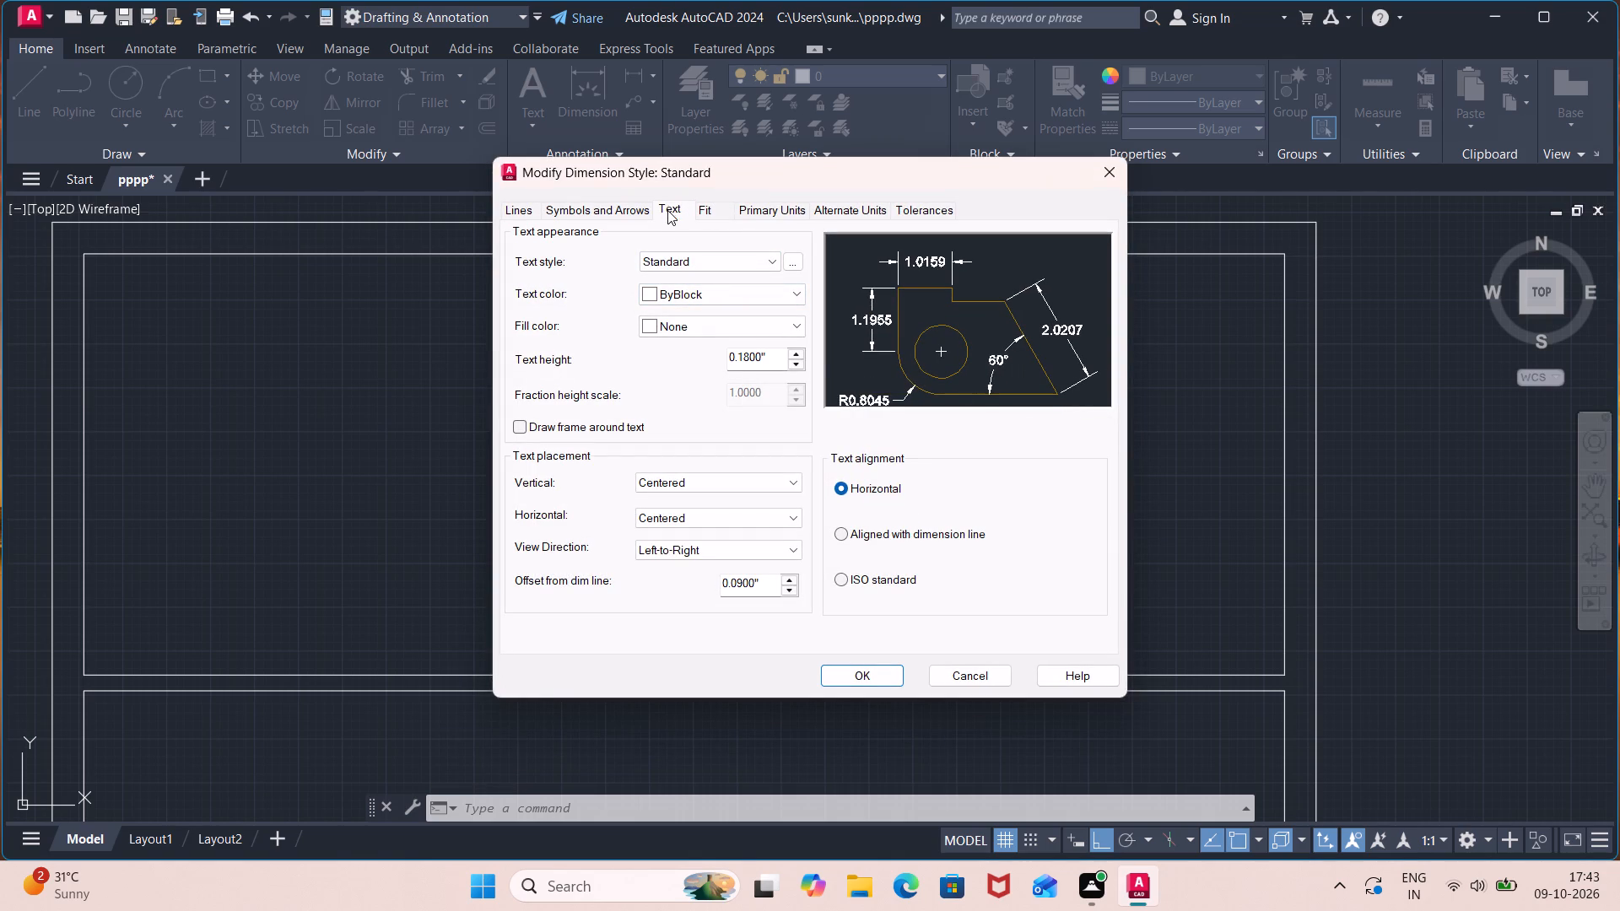
pyautogui.click(667, 210)
pyautogui.click(674, 211)
pyautogui.click(776, 212)
pyautogui.click(787, 253)
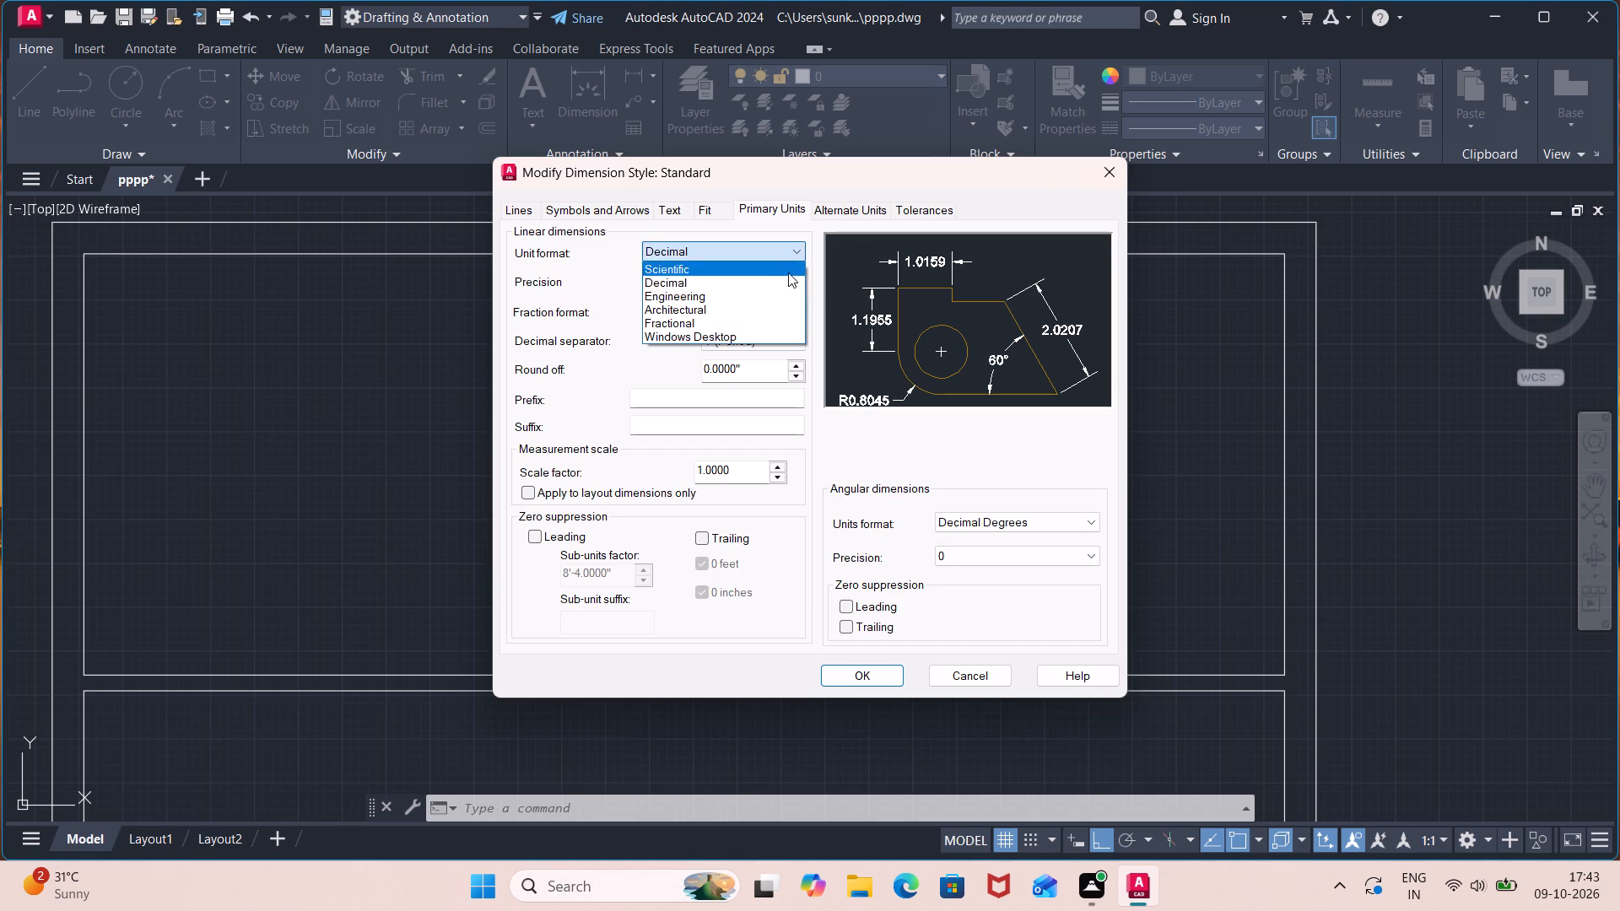
pyautogui.click(786, 292)
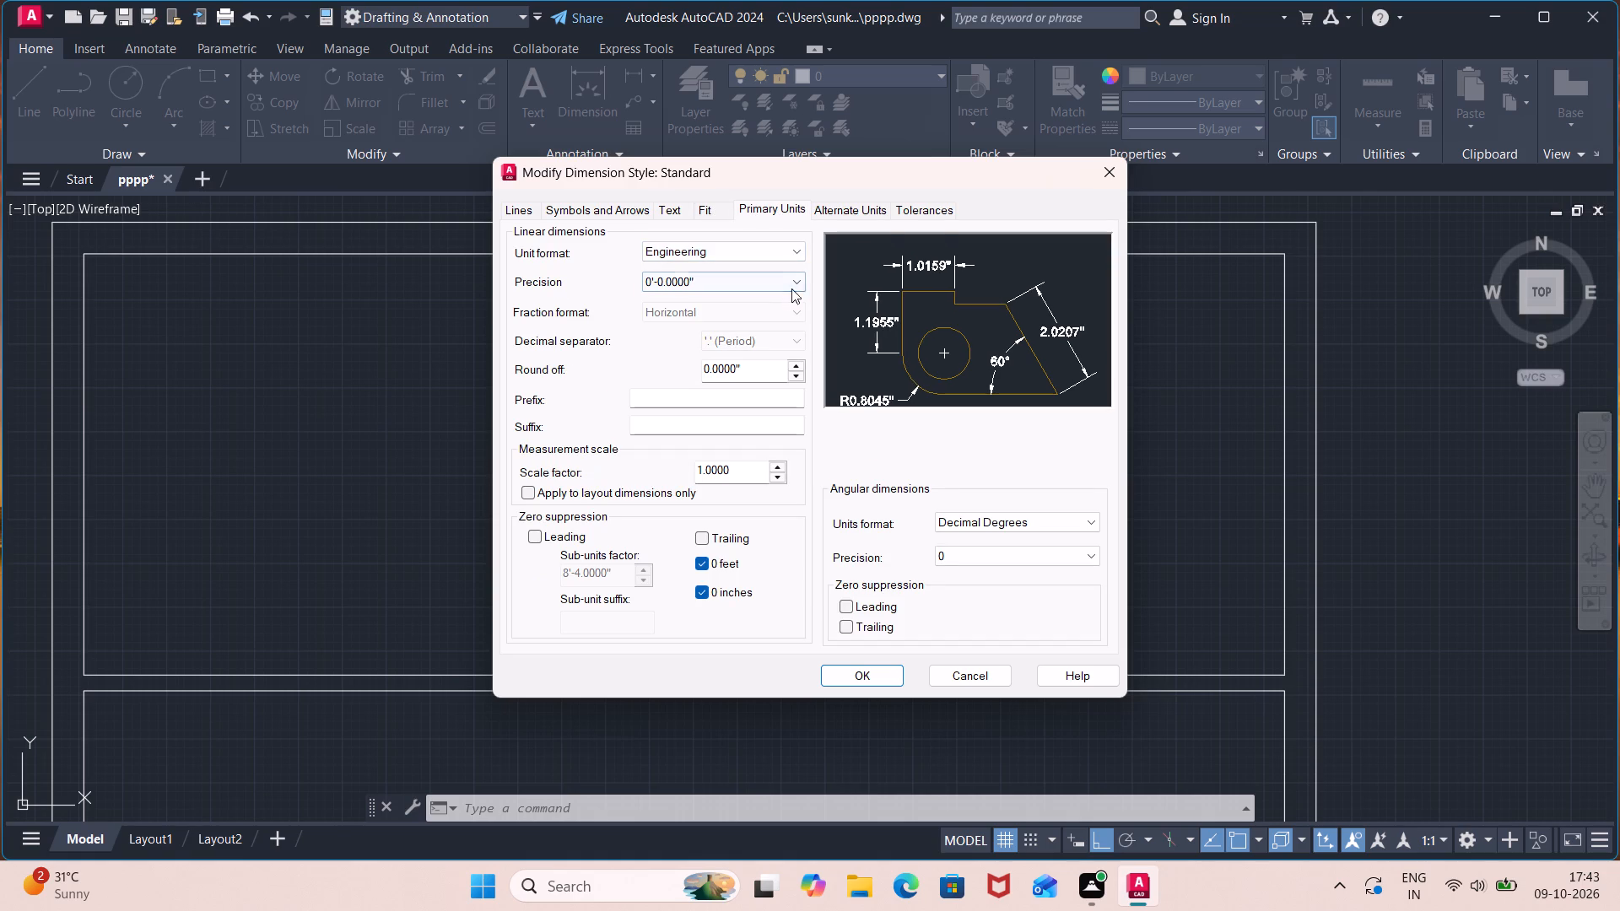
# Set the Standard dimension style's text height to 8' and save the style changes.
pyautogui.click(672, 205)
pyautogui.click(771, 355)
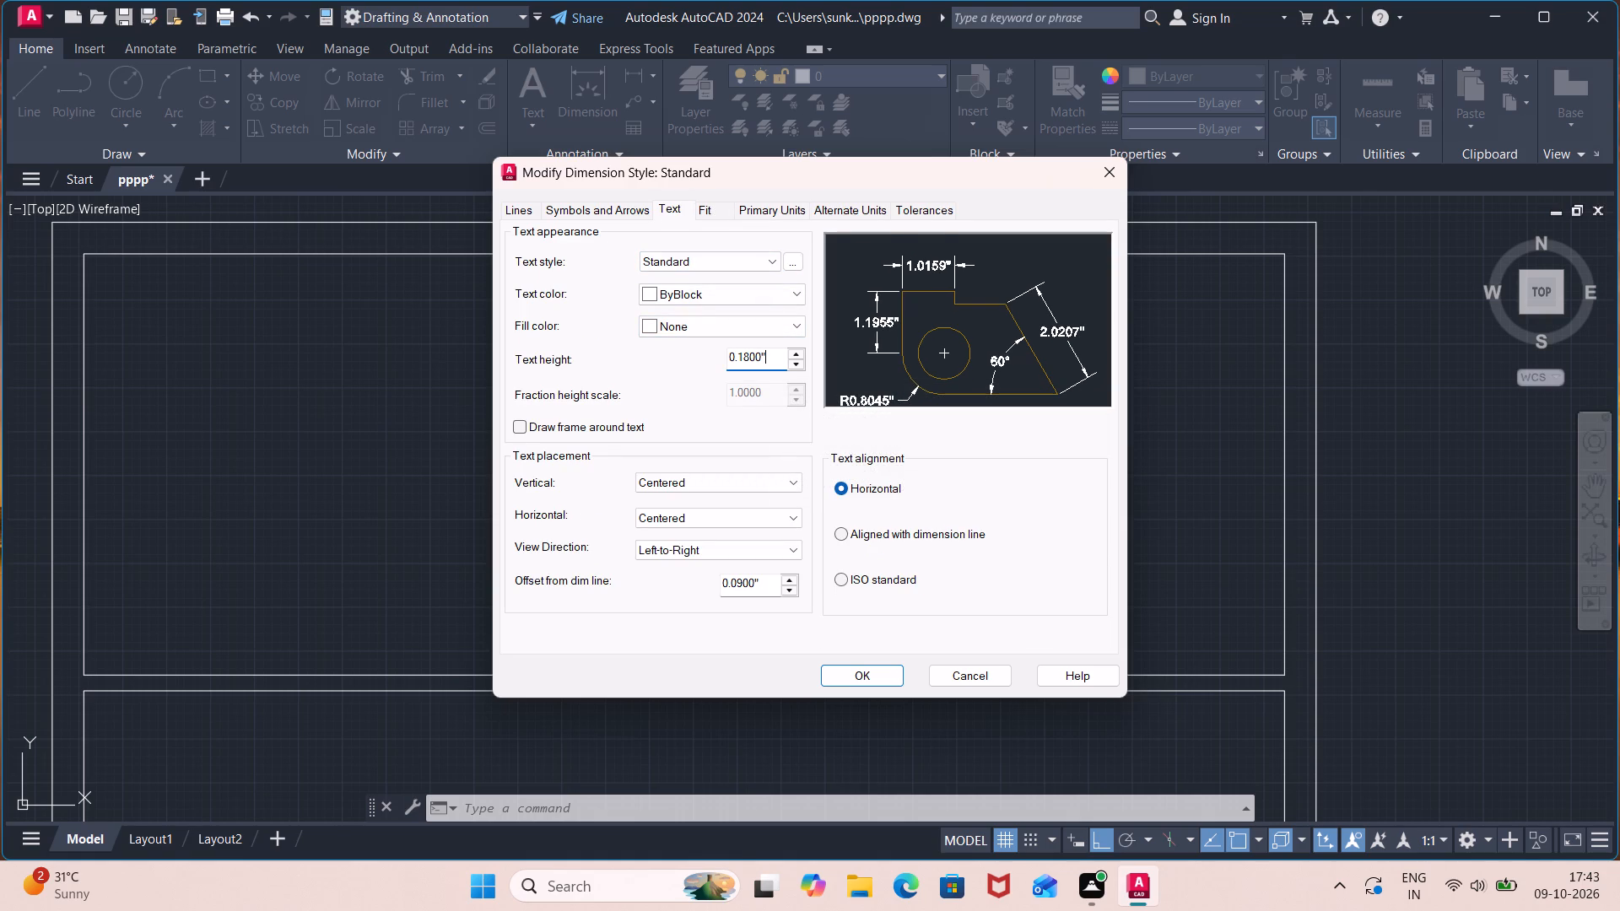
pyautogui.press('8')
pyautogui.hotkey('shift', '"')
pyautogui.press('BackSpace')
pyautogui.press('BackSpace')
pyautogui.press('BackSpace')
pyautogui.press('BackSpace')
pyautogui.press('BackSpace')
pyautogui.press('BackSpace')
pyautogui.press('BackSpace')
pyautogui.press('BackSpace')
pyautogui.press('BackSpace')
pyautogui.press('BackSpace')
pyautogui.press('BackSpace')
pyautogui.press('BackSpace')
pyautogui.press('BackSpace')
pyautogui.press('BackSpace')
pyautogui.press('BackSpace')
pyautogui.press('BackSpace')
pyautogui.press('BackSpace')
pyautogui.press('BackSpace')
pyautogui.write("8'")
pyautogui.click(841, 674)
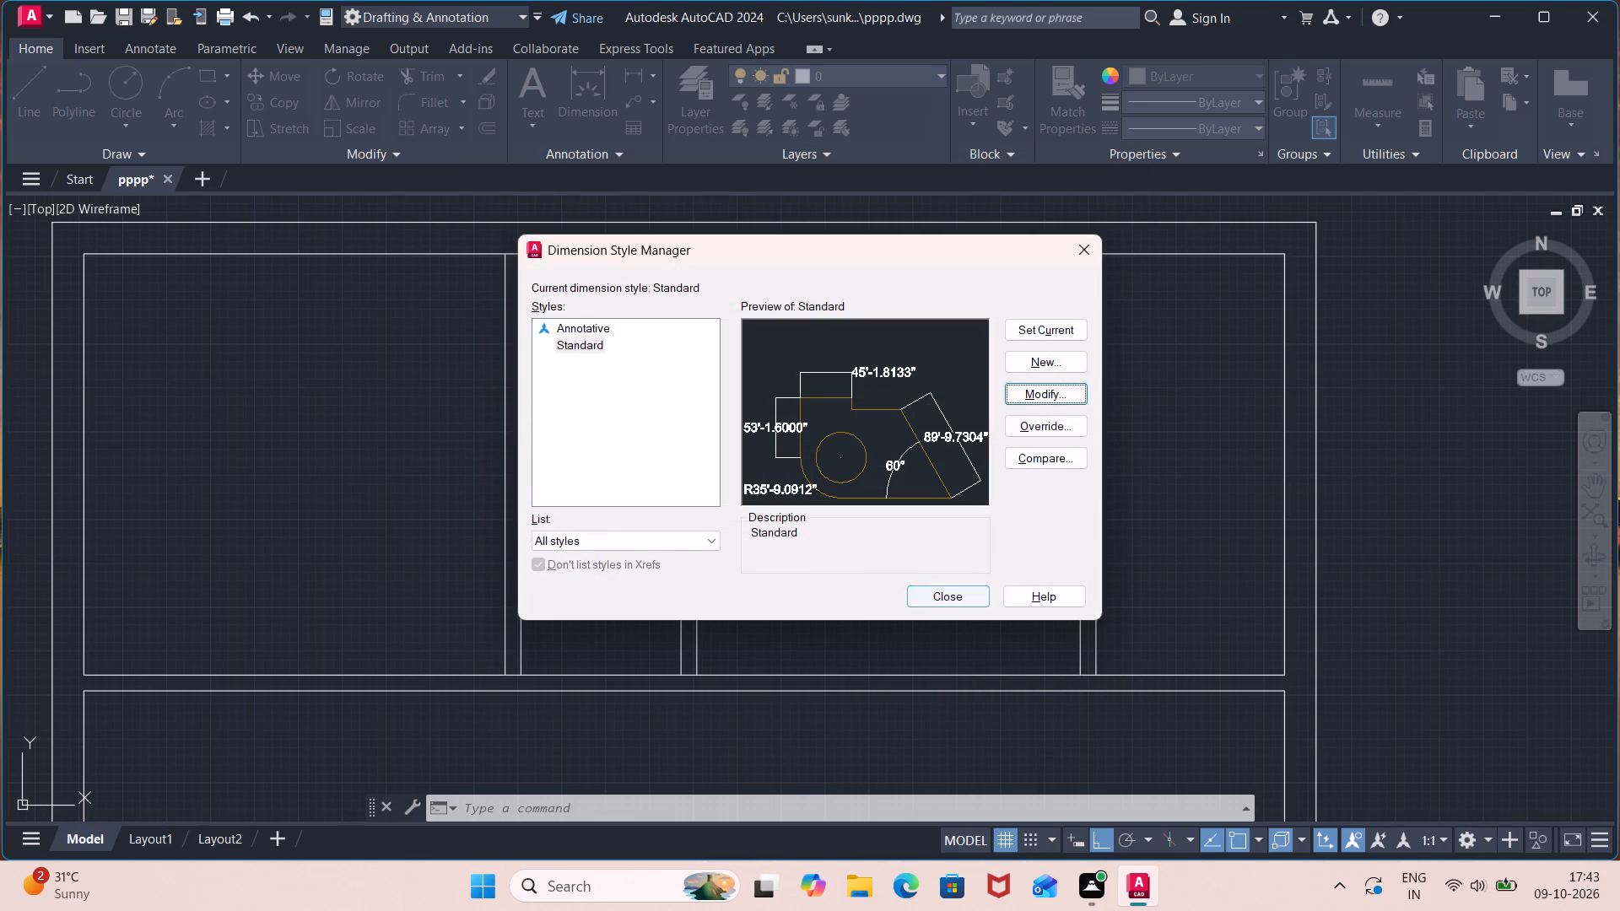
pyautogui.click(955, 601)
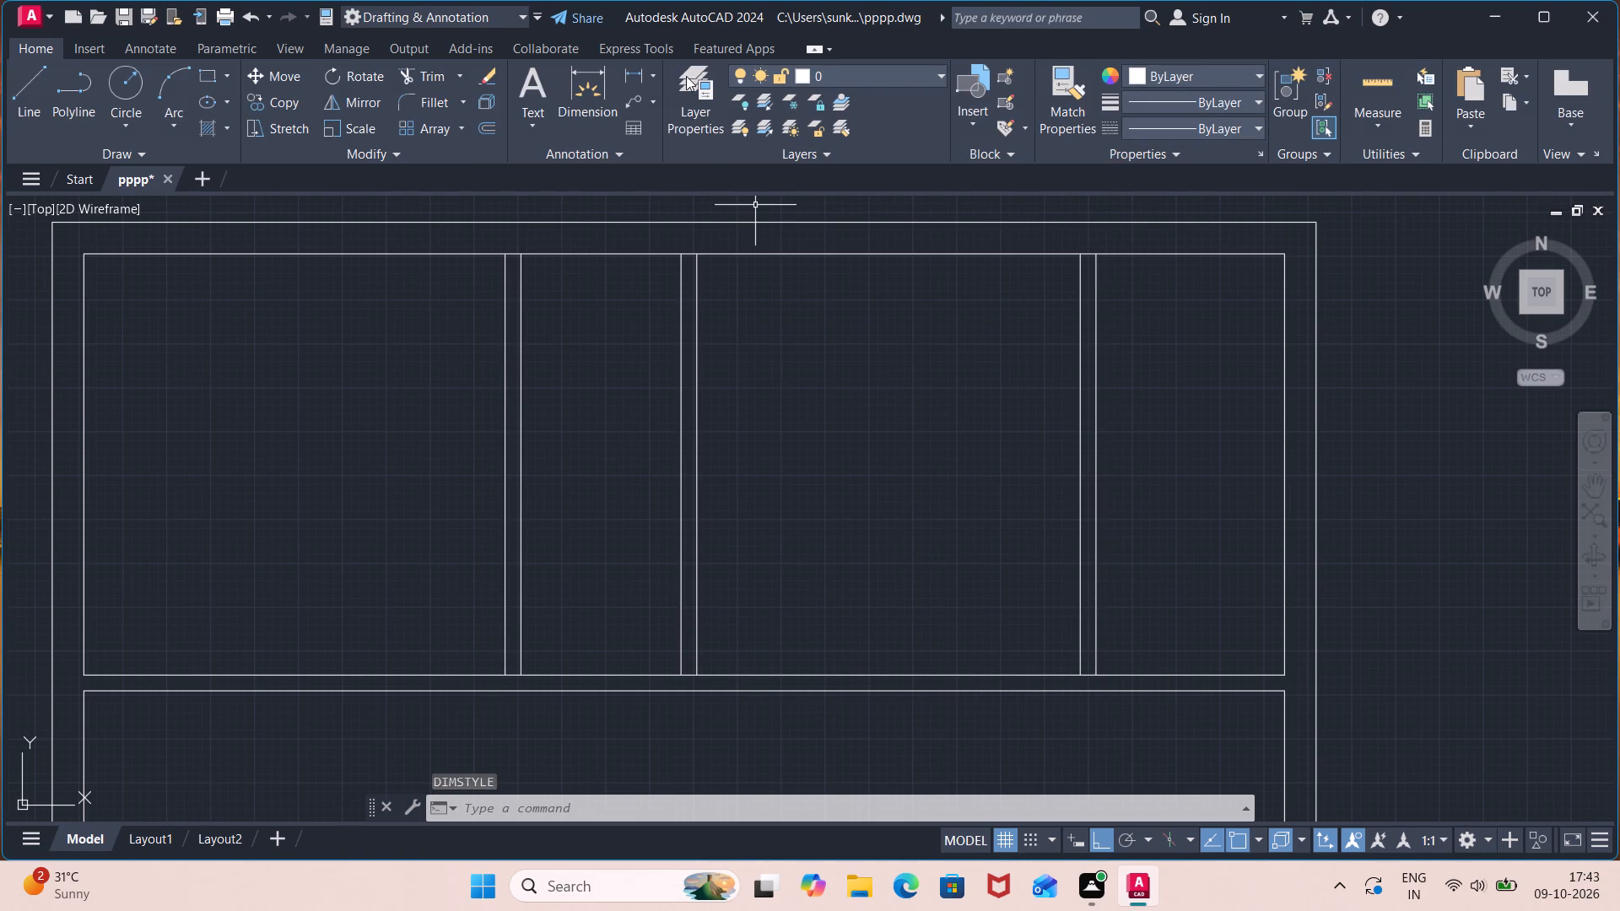
# Add a horizontal linear dimension between the third vertical partition and the inner right wall of the top room.
pyautogui.click(639, 85)
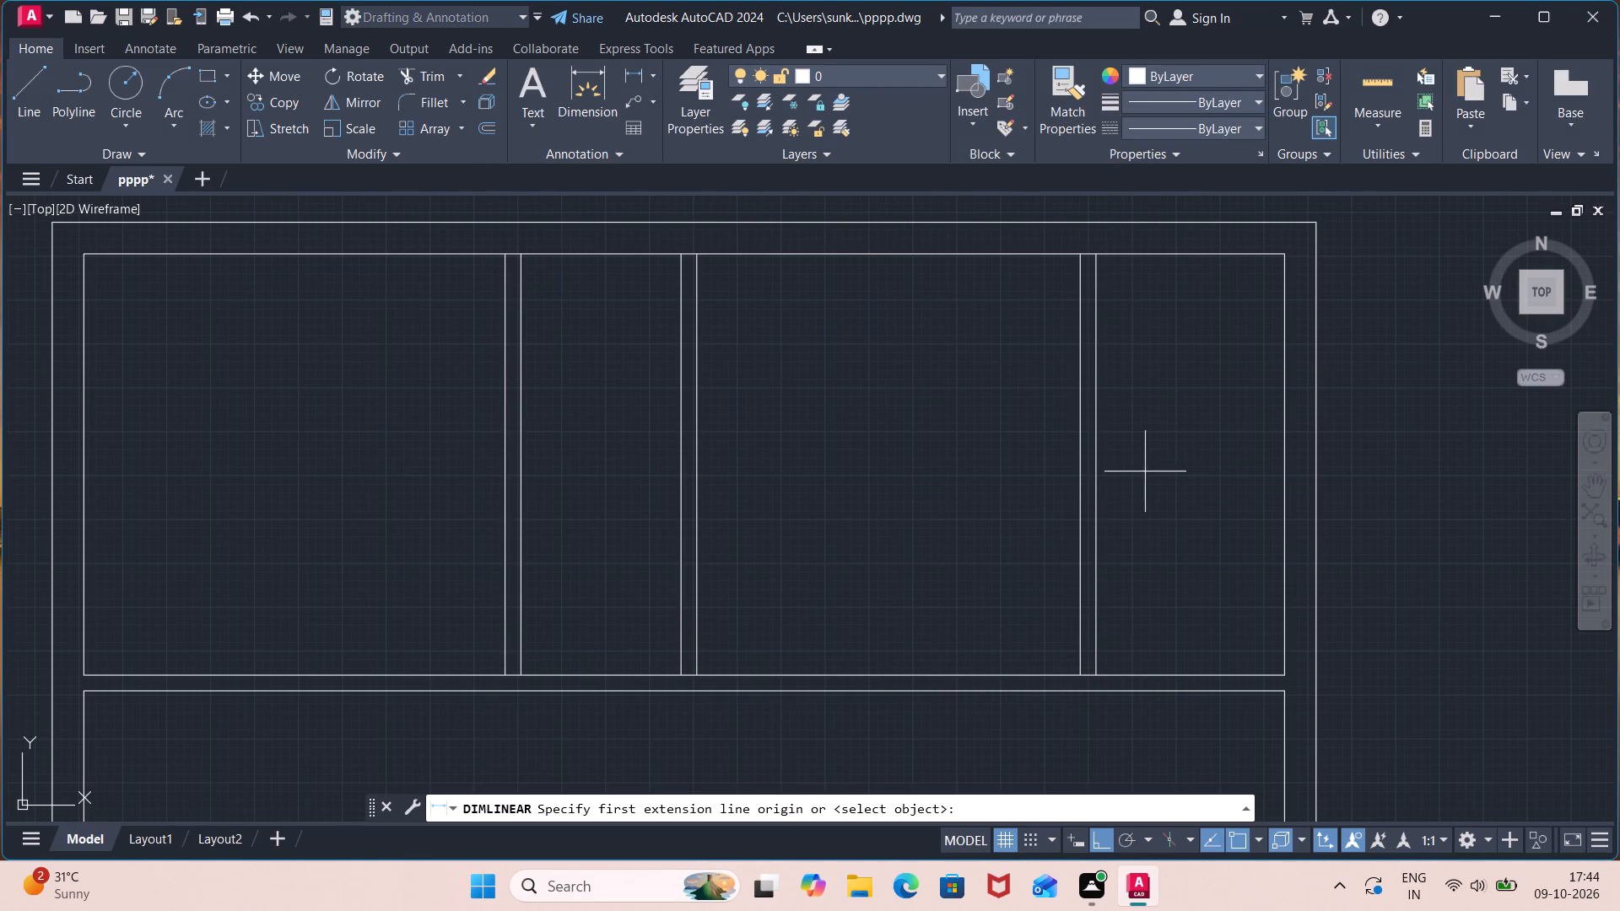
pyautogui.click(1095, 486)
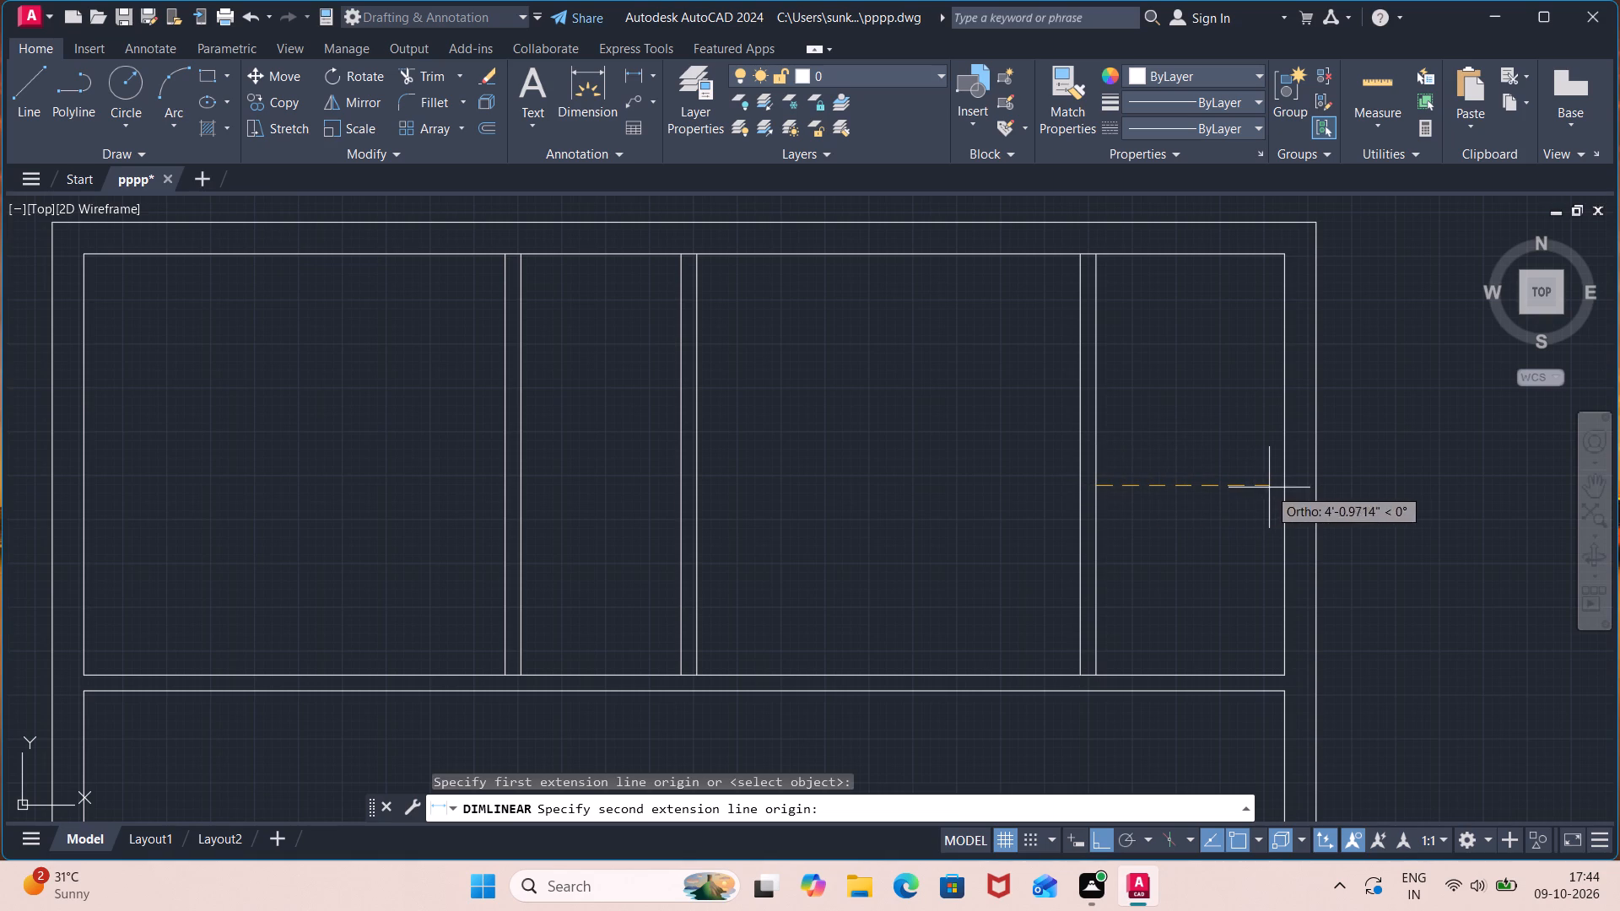
pyautogui.click(1279, 485)
pyautogui.scroll(-3, 1234, 477)
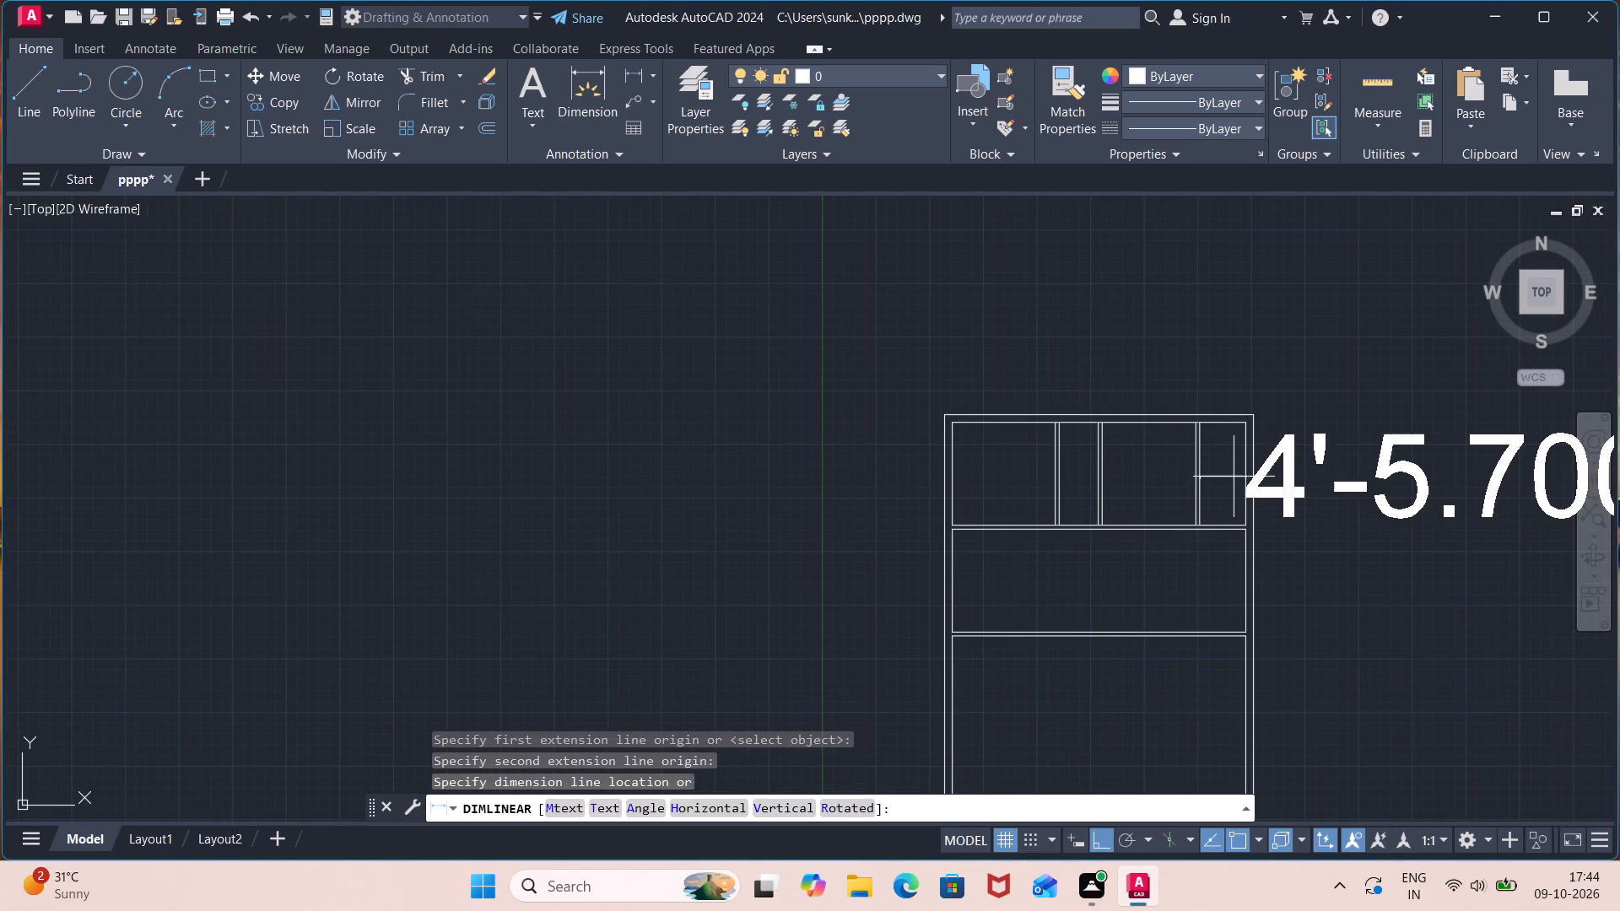
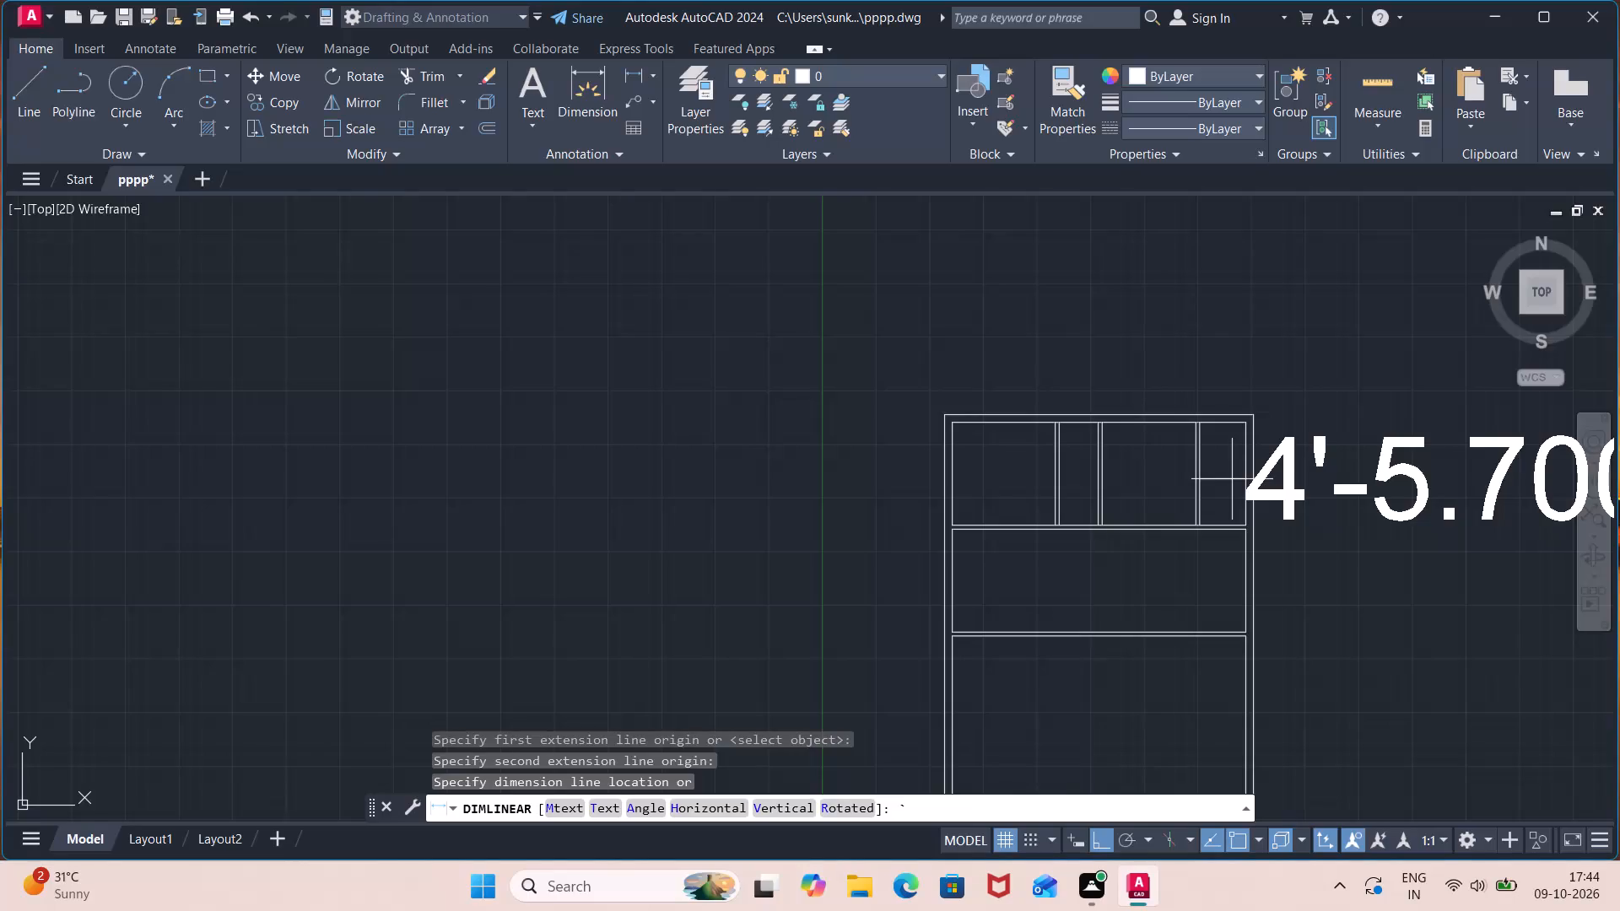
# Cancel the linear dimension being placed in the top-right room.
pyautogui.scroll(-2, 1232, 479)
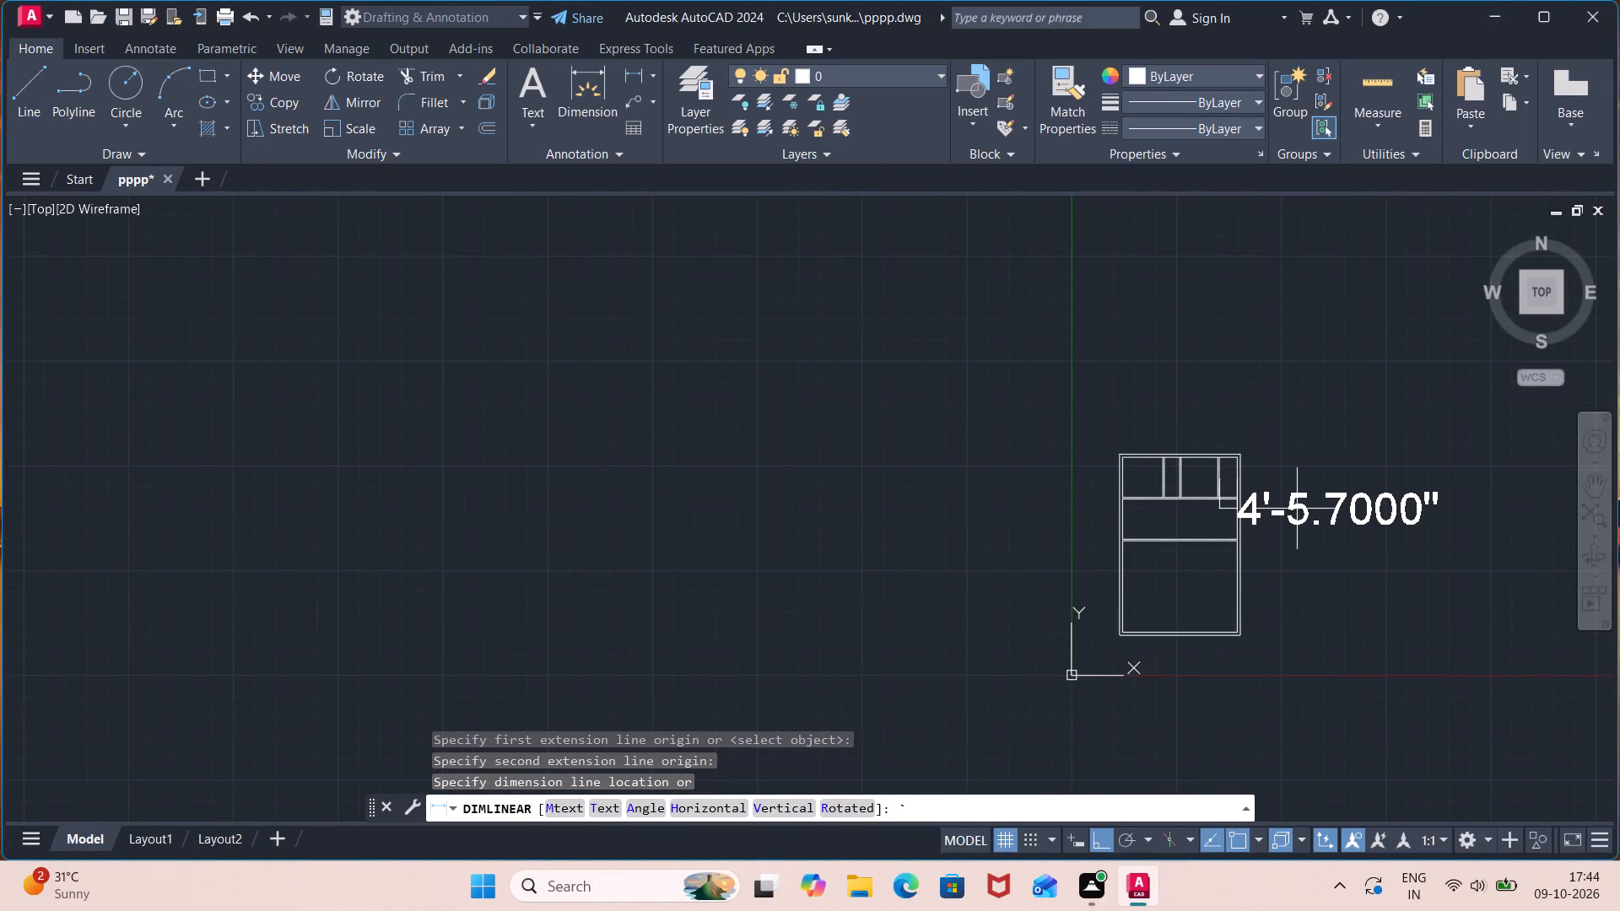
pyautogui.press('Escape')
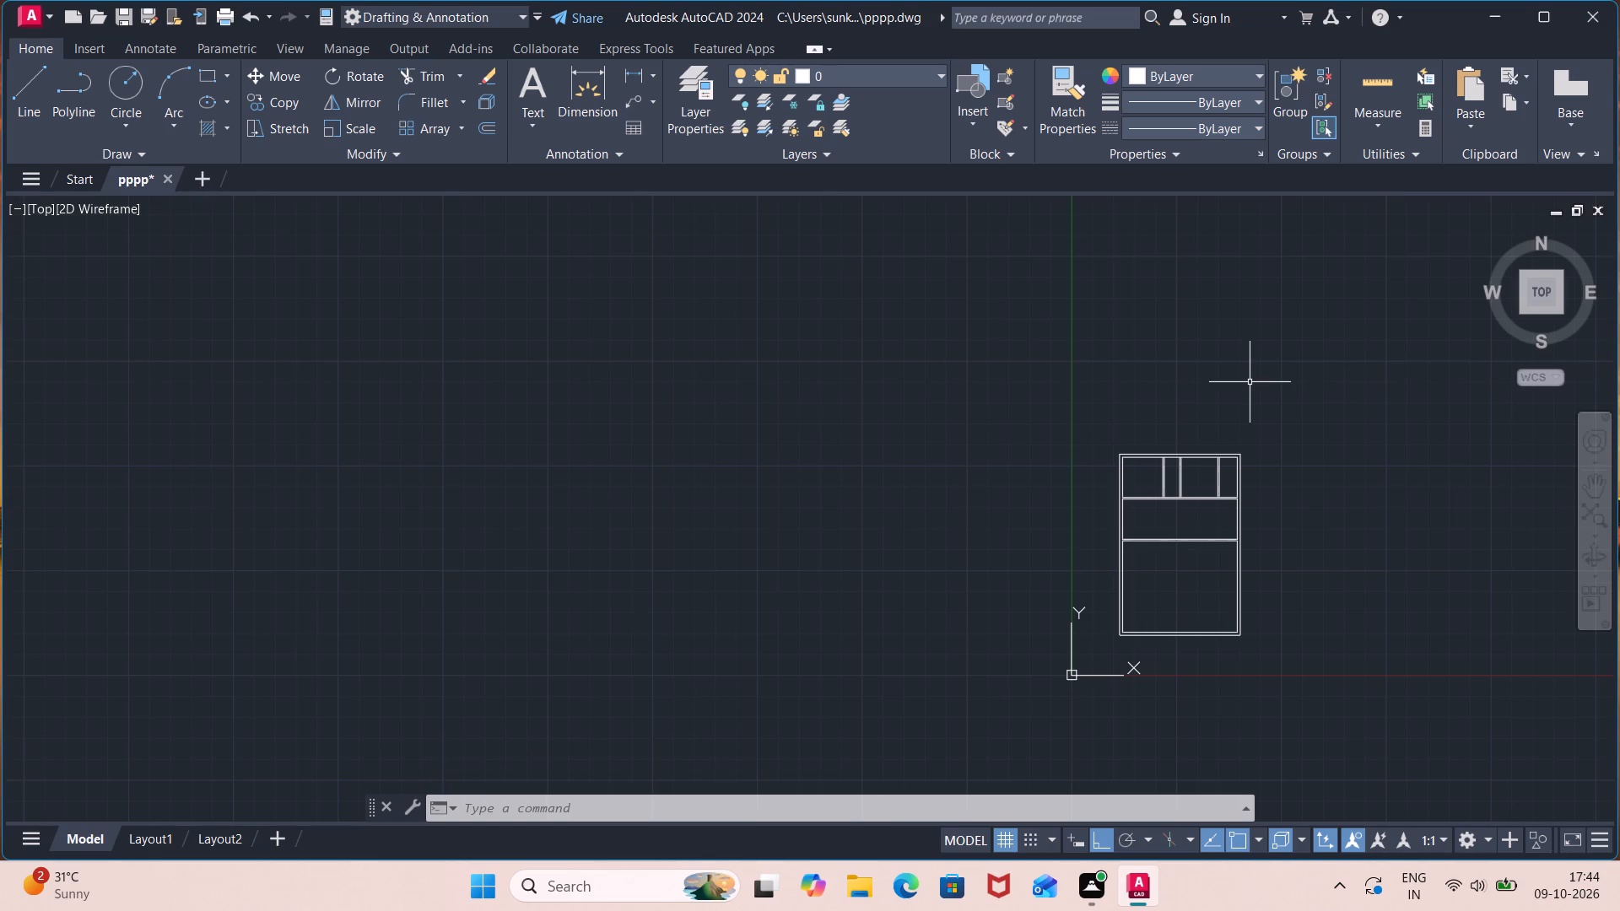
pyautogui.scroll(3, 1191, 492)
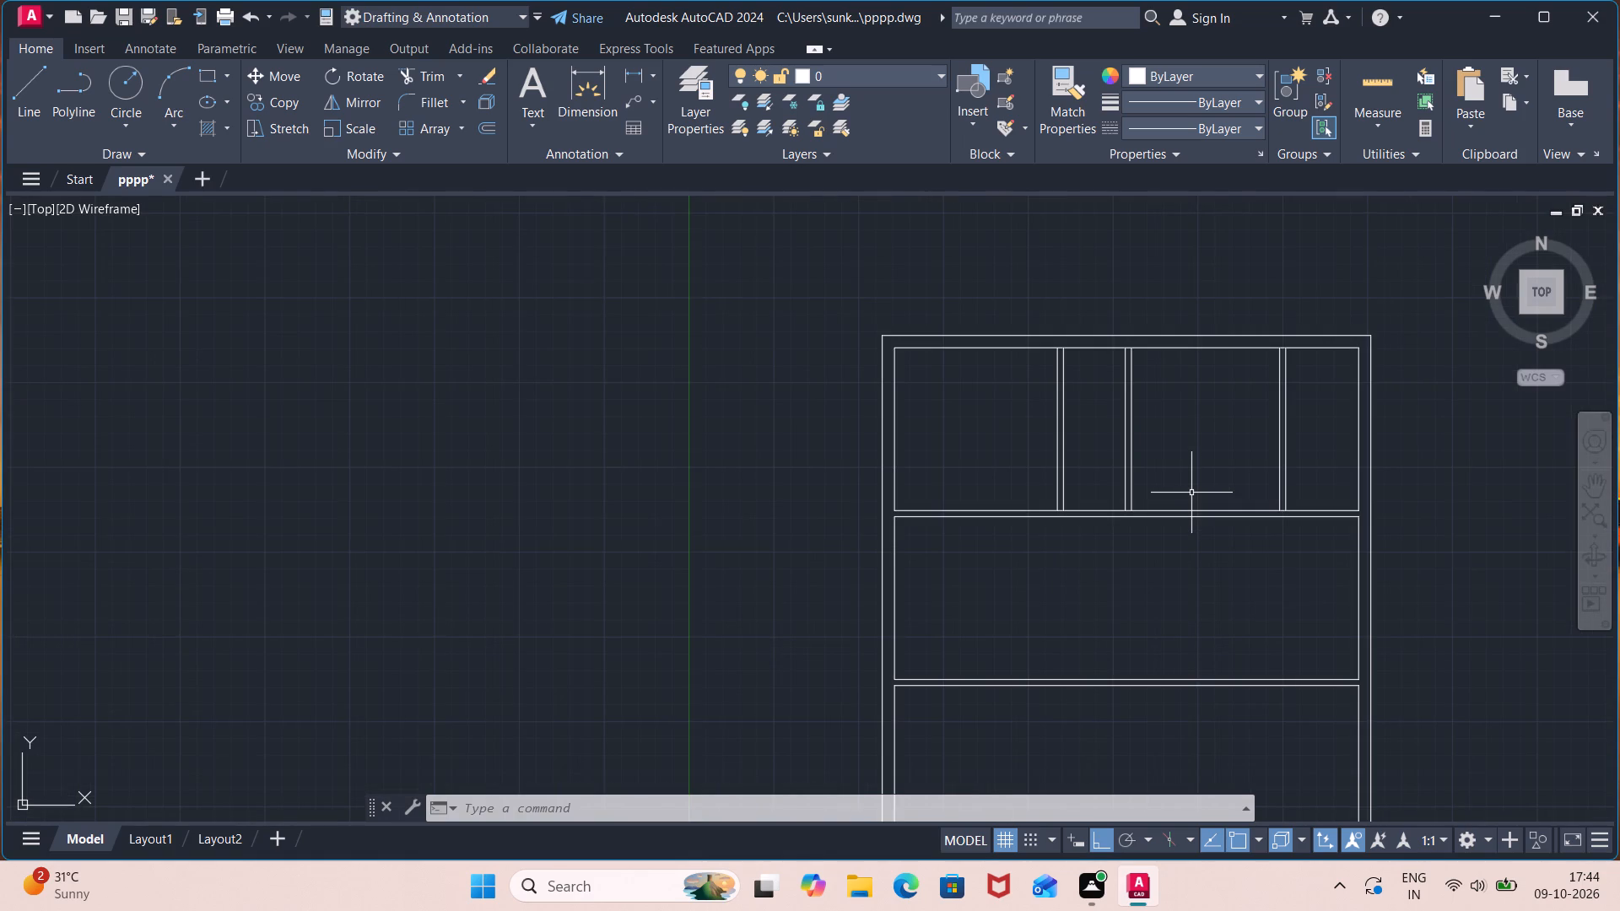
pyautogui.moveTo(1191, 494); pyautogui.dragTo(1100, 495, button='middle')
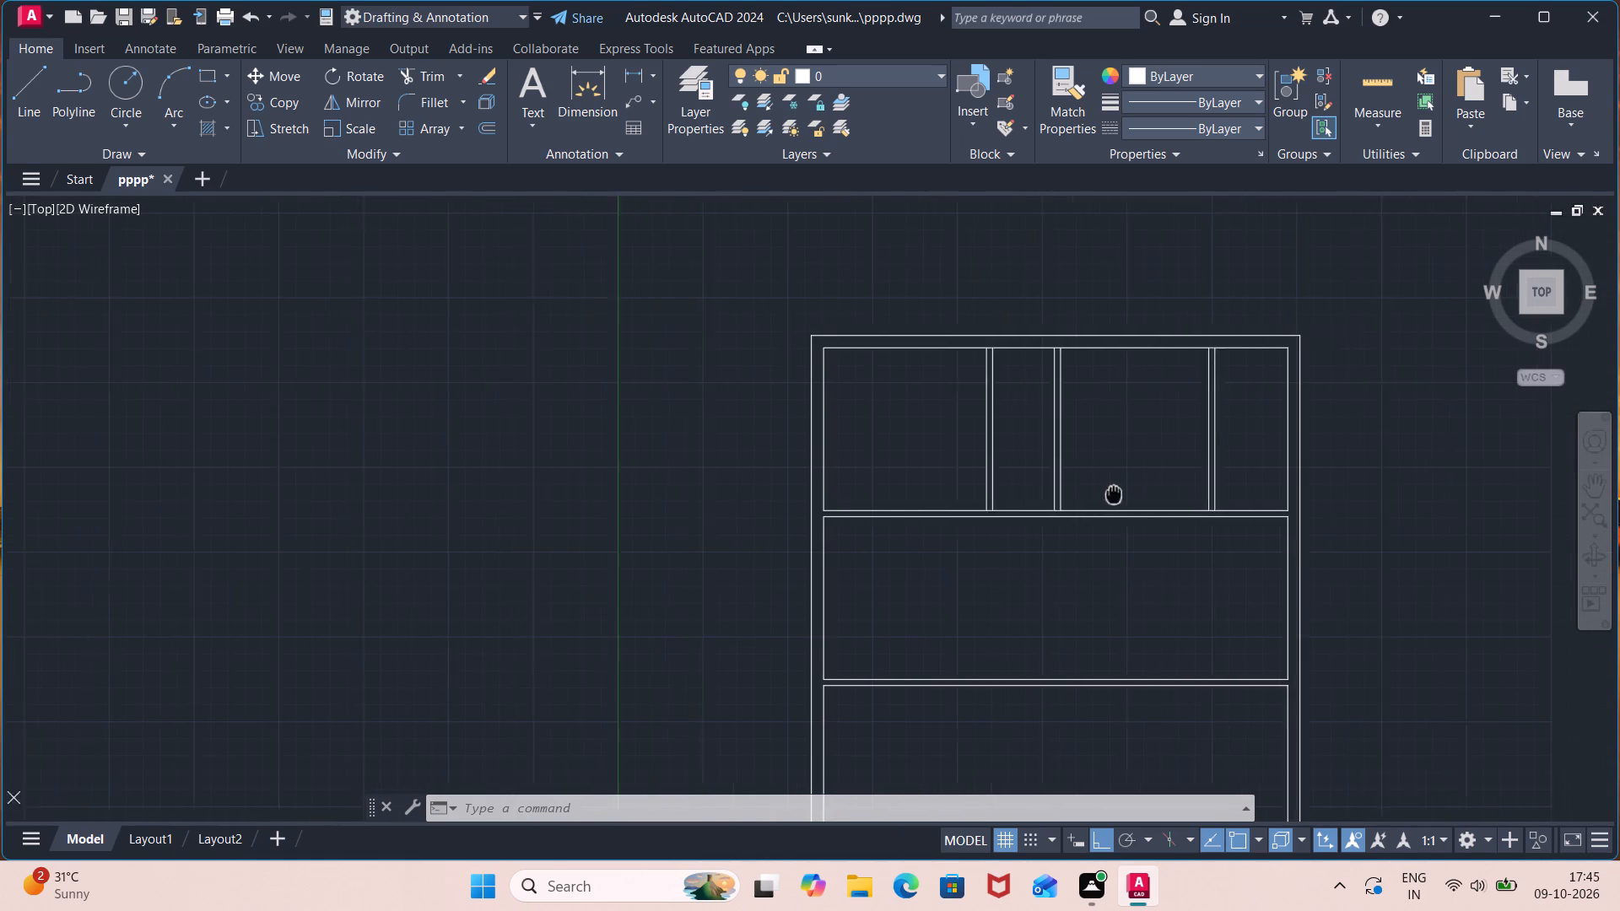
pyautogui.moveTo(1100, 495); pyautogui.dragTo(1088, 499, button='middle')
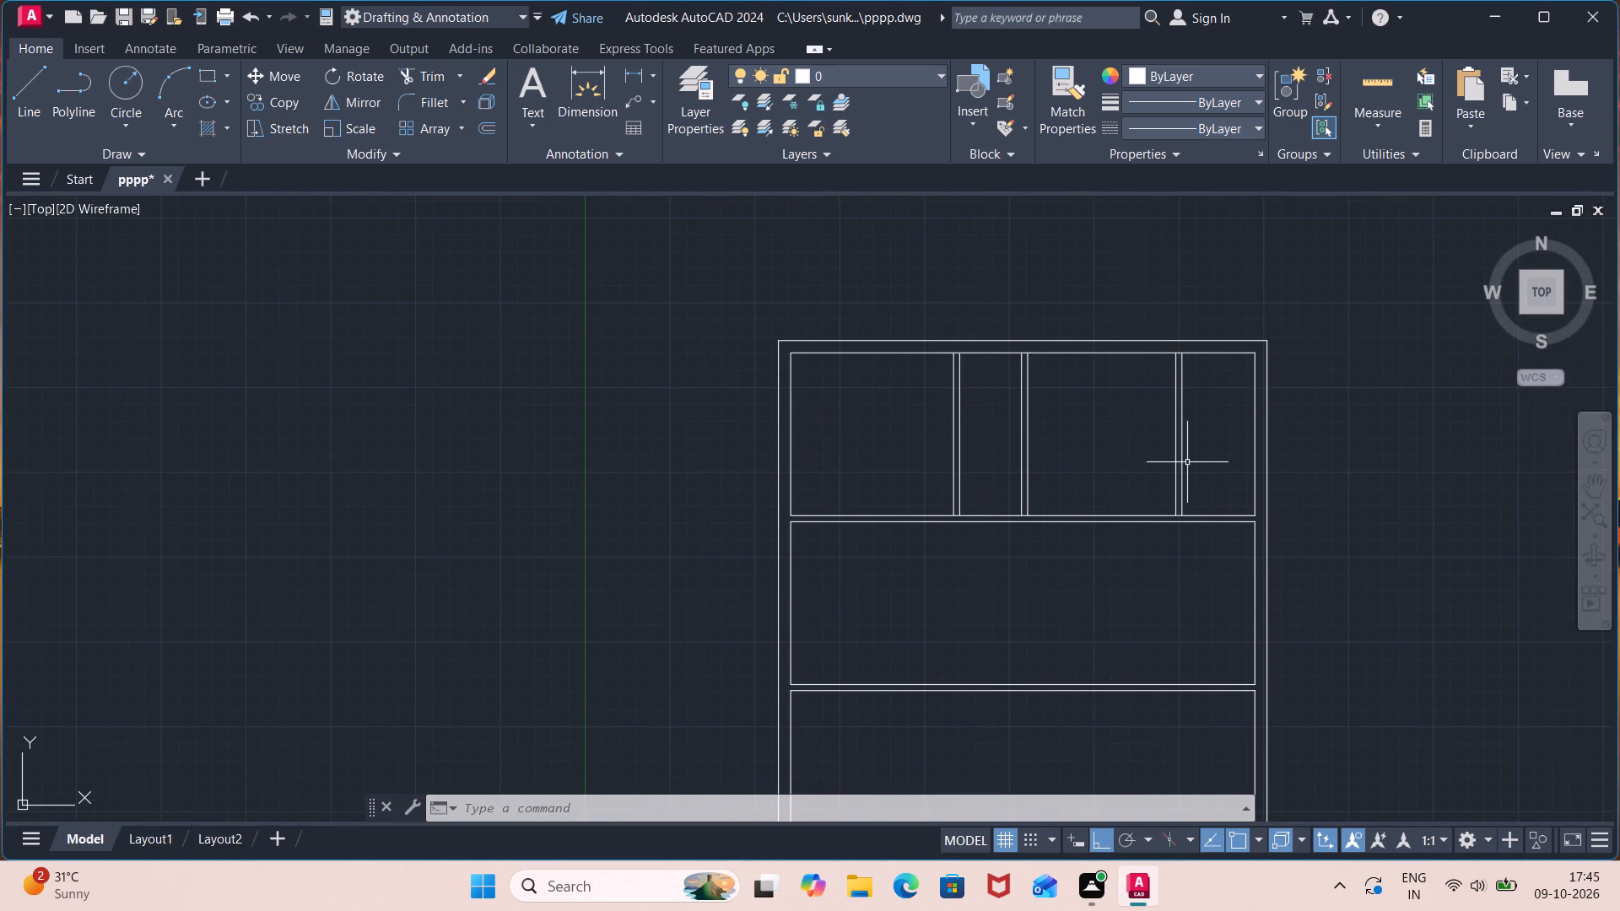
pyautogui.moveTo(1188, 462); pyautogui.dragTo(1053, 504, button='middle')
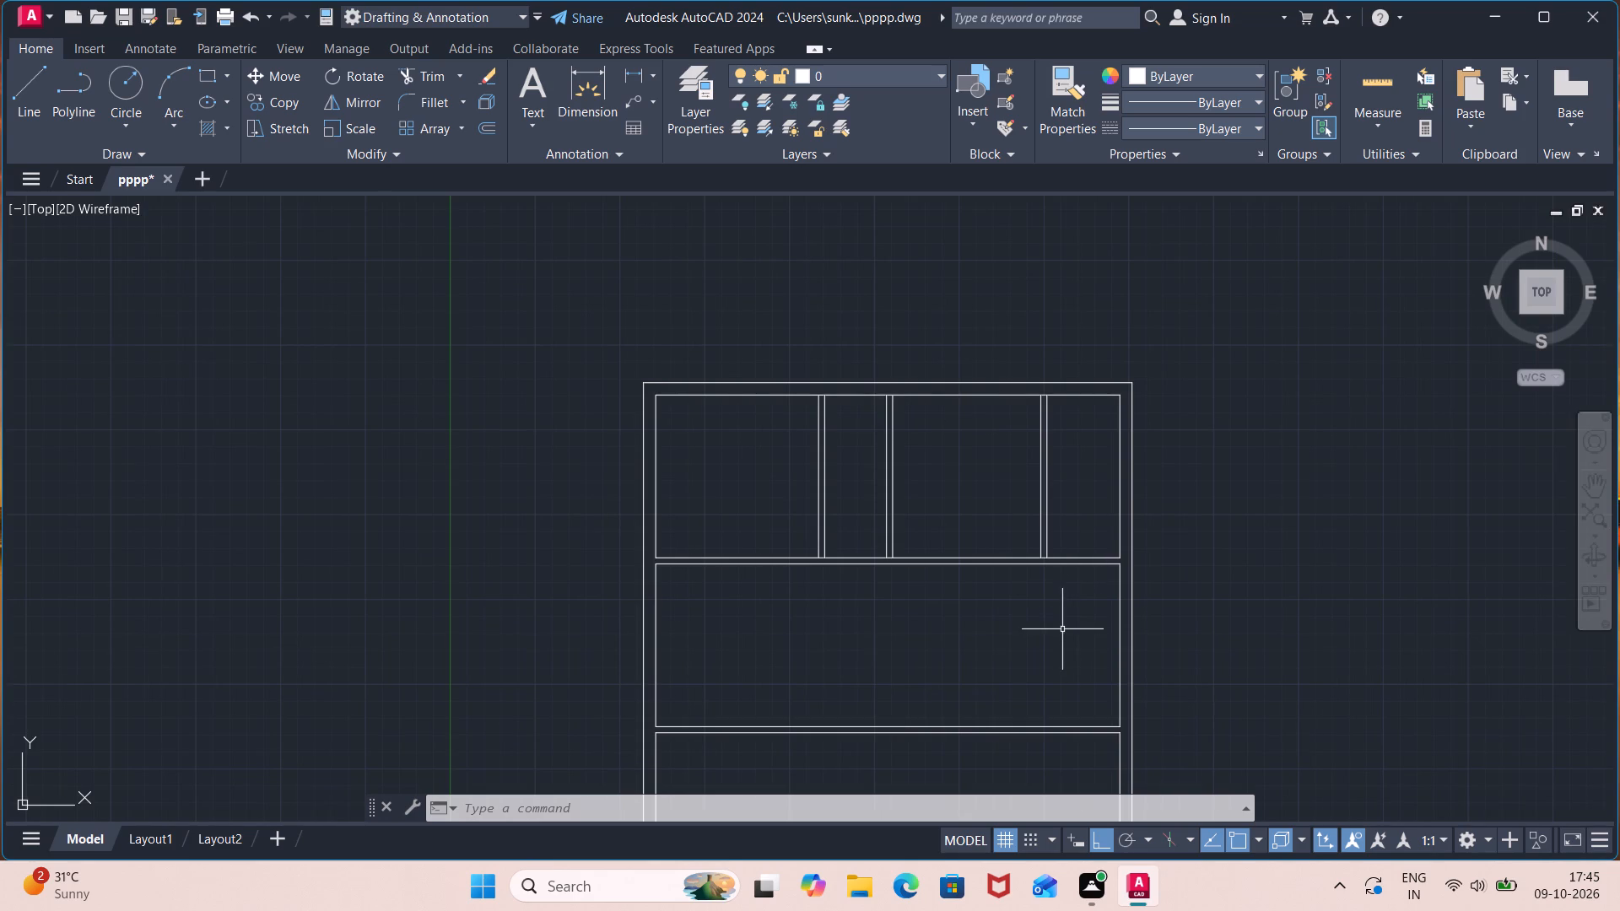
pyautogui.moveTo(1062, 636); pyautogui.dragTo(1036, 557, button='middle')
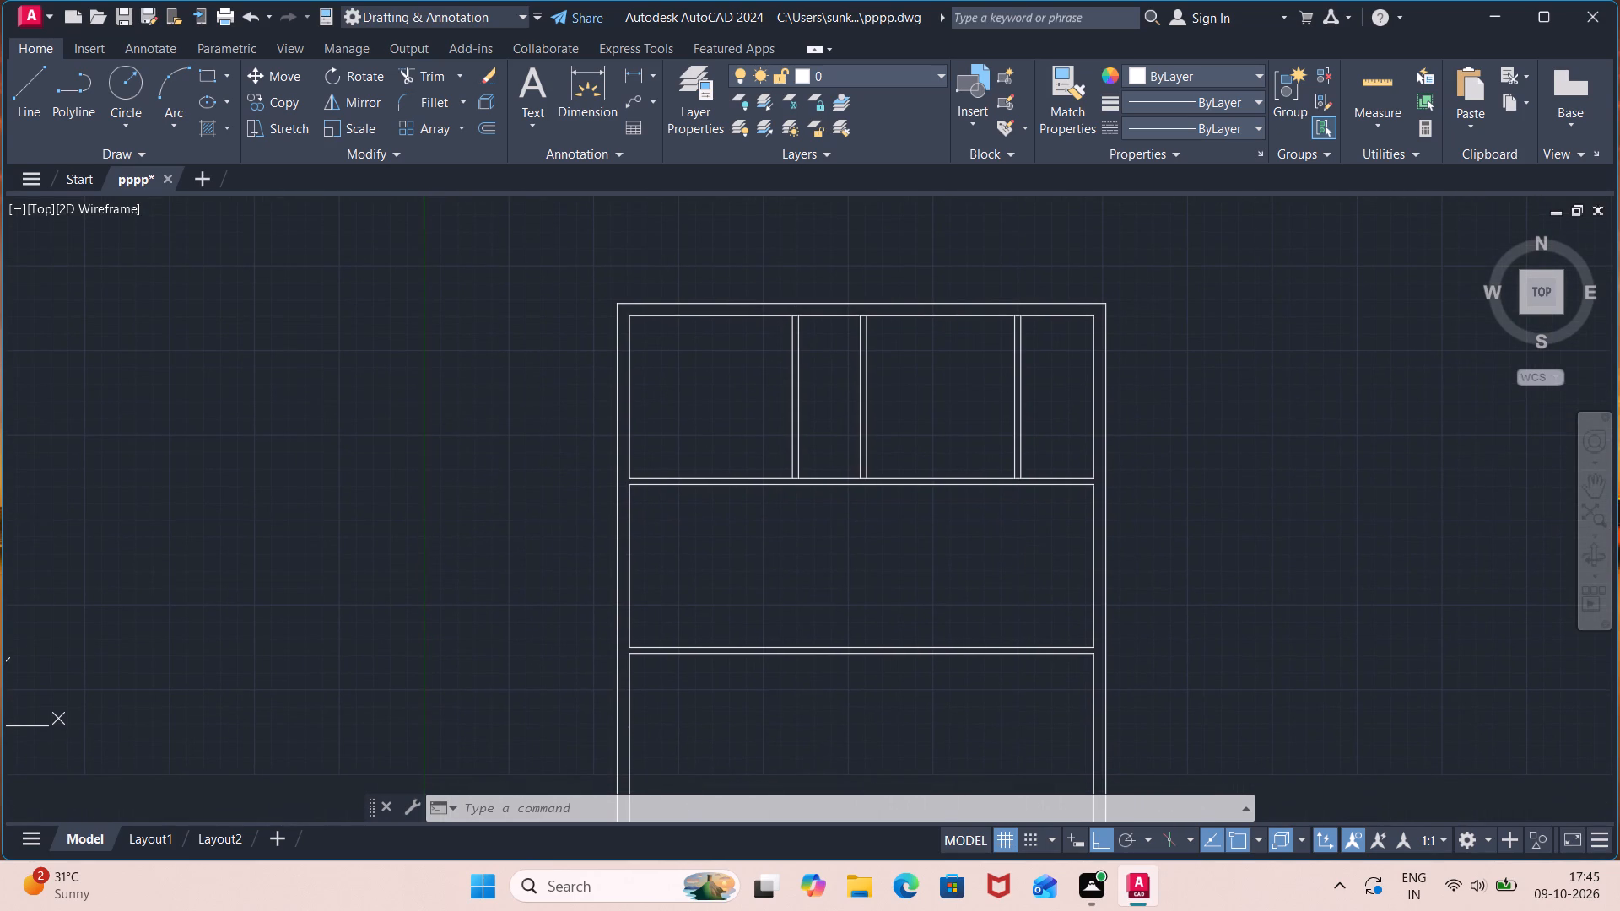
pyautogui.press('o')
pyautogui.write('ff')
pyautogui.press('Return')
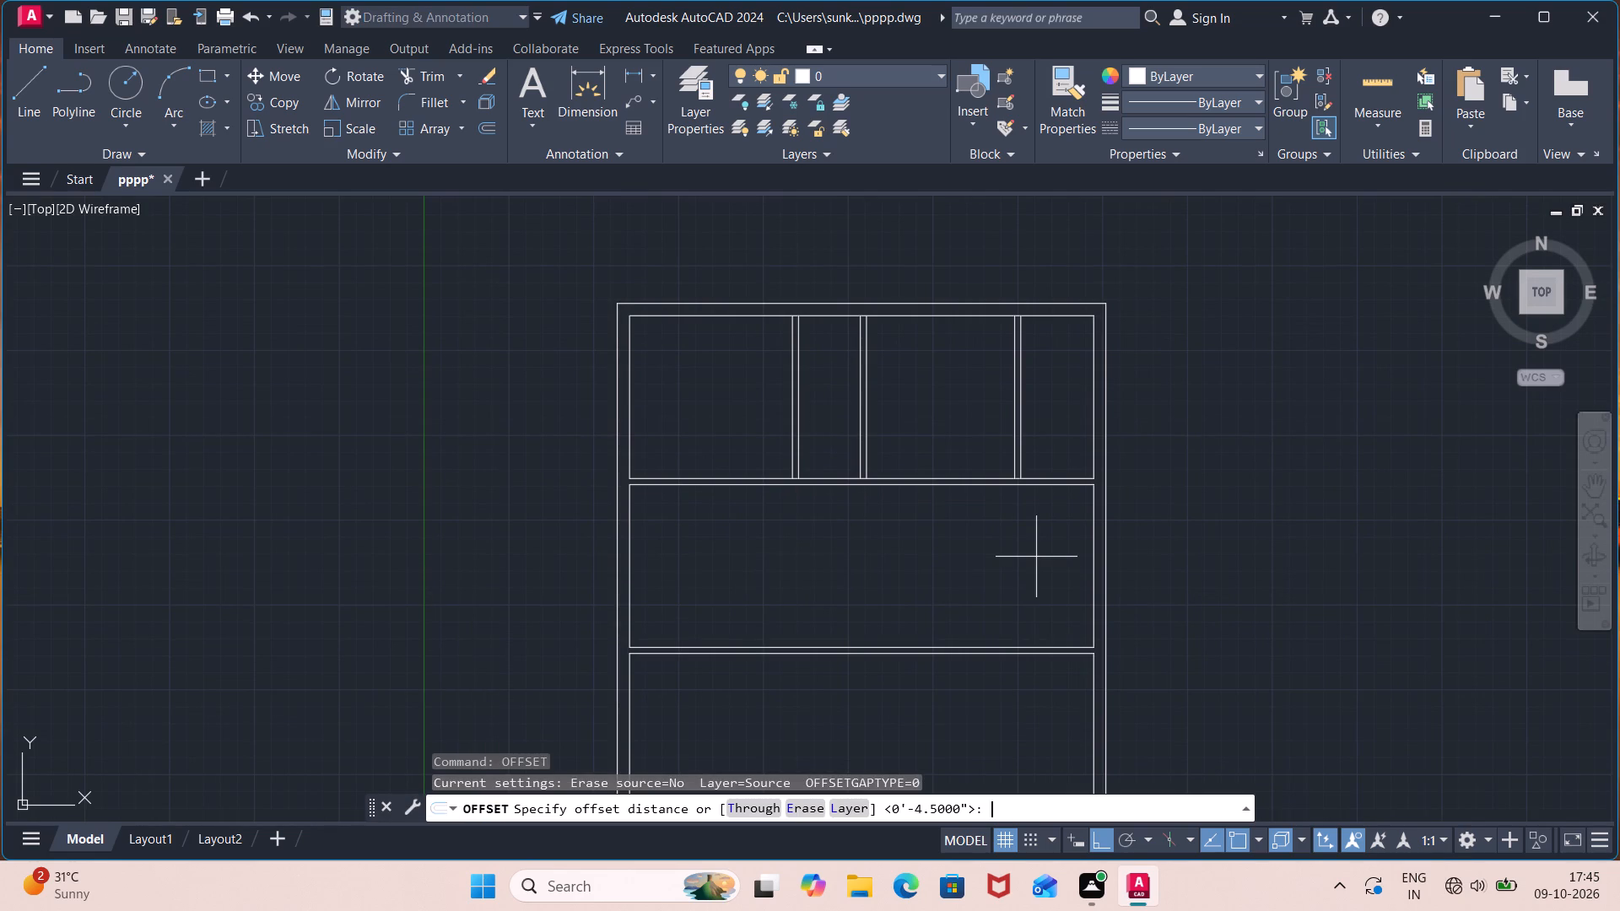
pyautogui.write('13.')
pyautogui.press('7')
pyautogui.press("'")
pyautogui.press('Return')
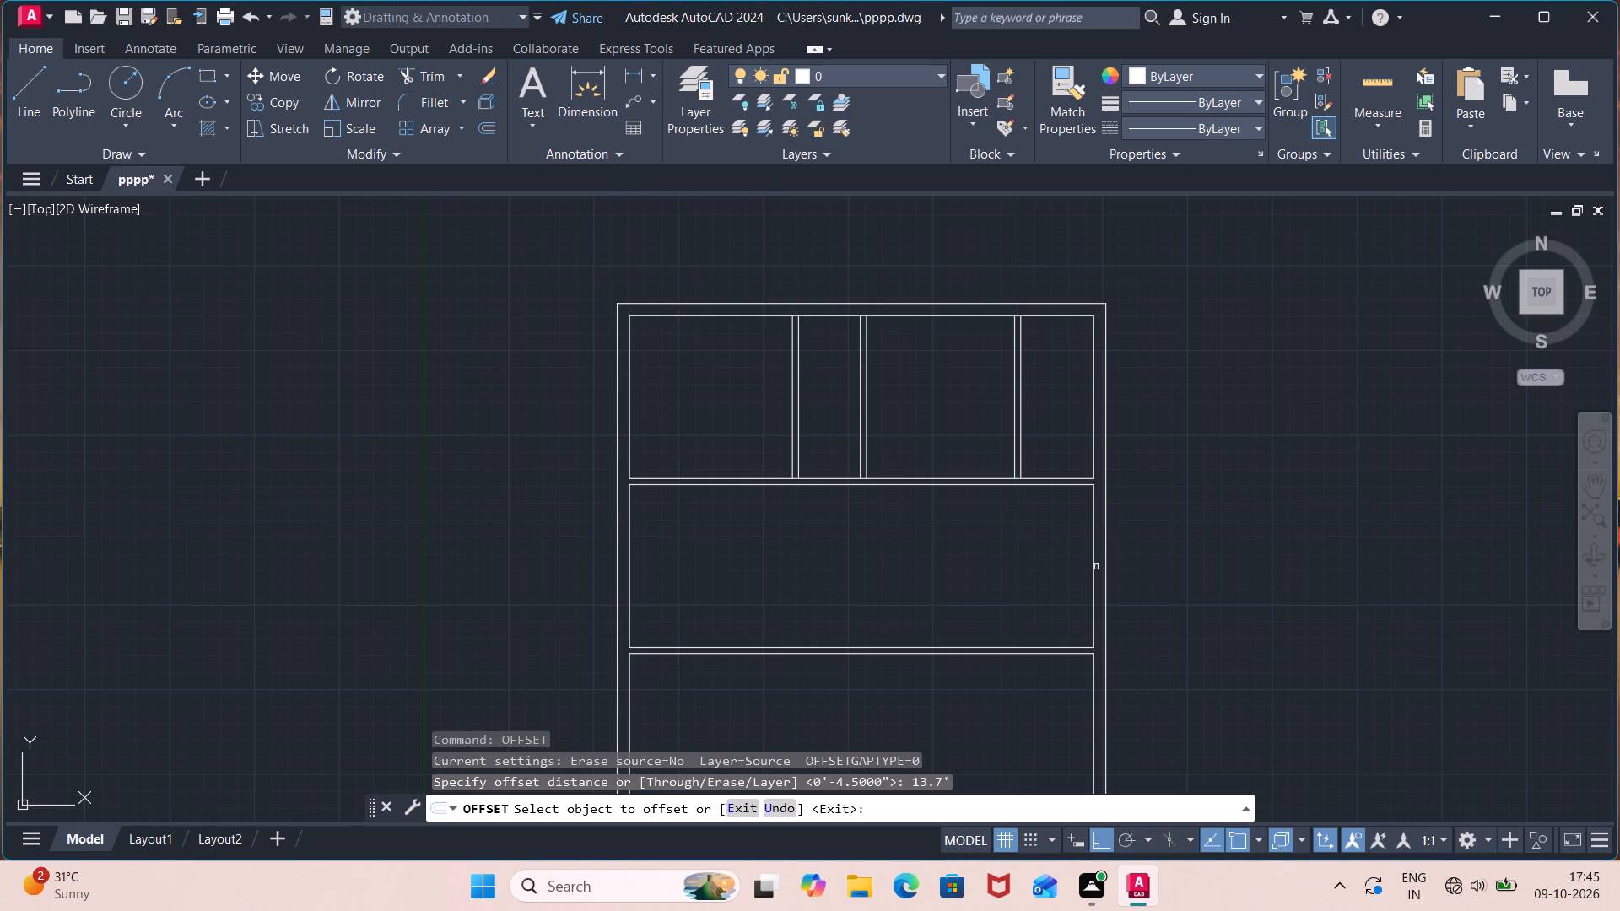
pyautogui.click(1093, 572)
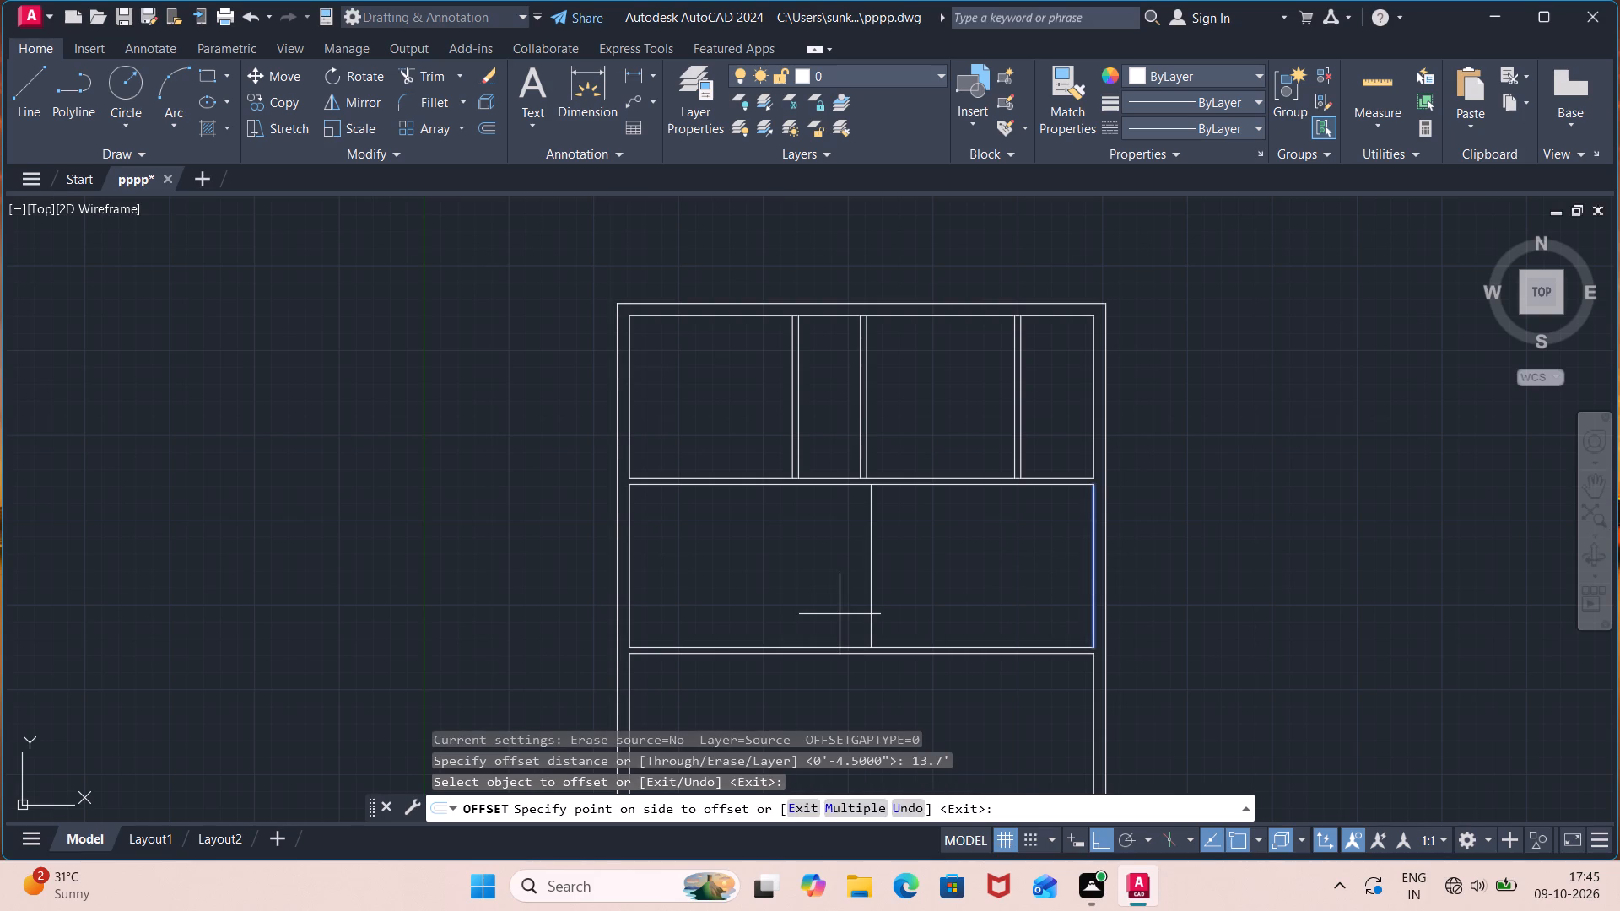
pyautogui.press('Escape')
# Offset the middle room's inner left wall line 10' into the room.
pyautogui.write('off')
pyautogui.press('Return')
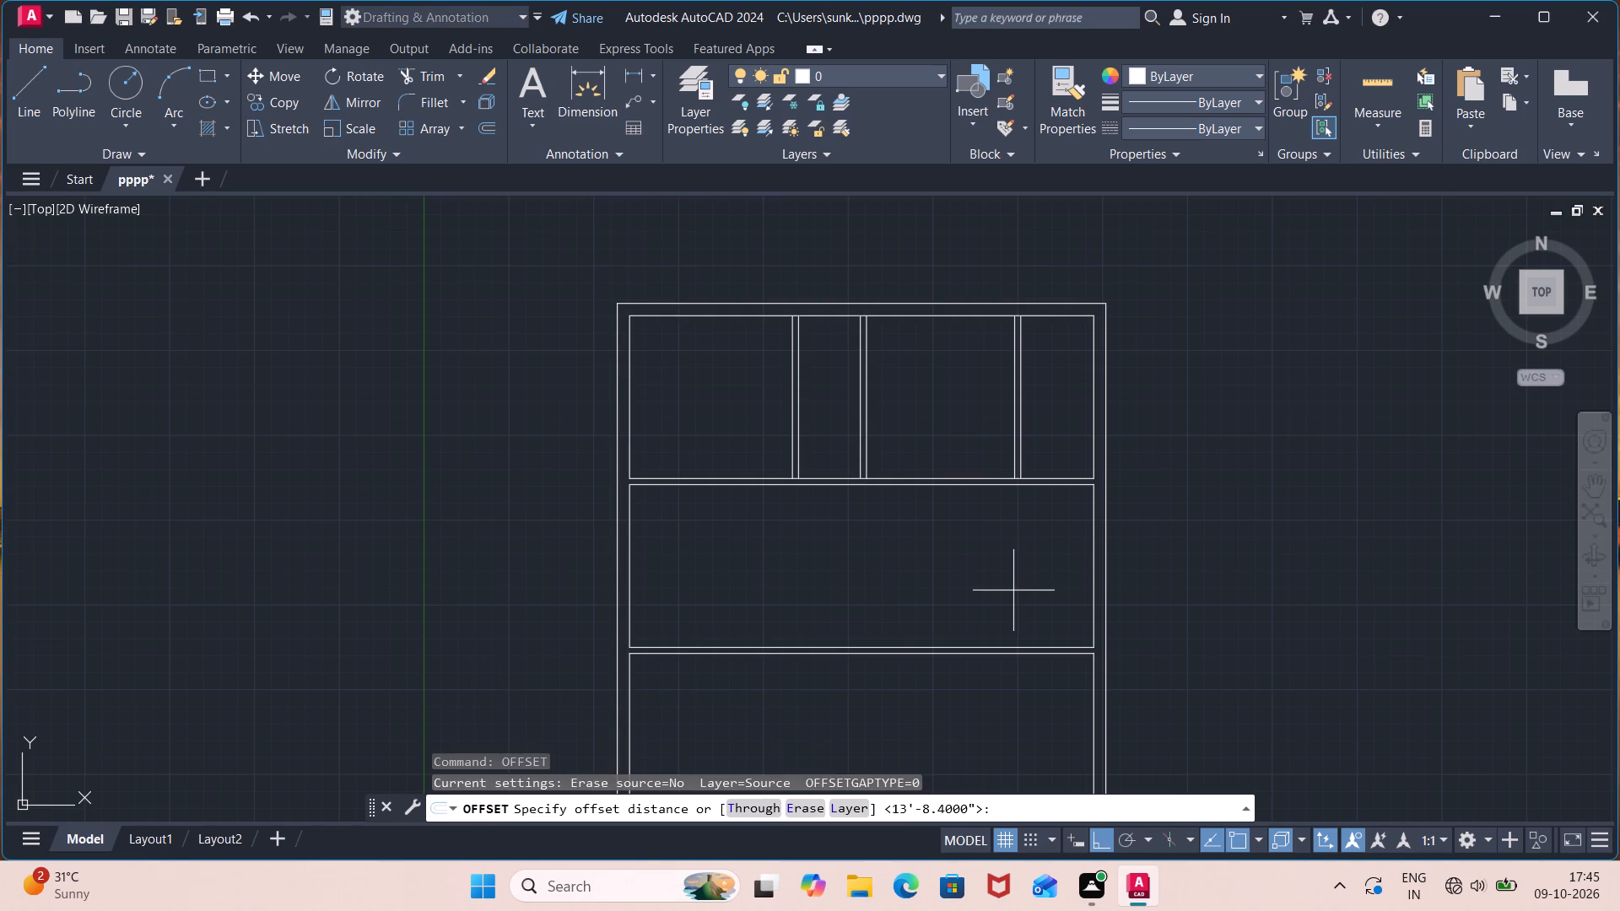
pyautogui.write("10'")
pyautogui.press('Return')
pyautogui.click(630, 611)
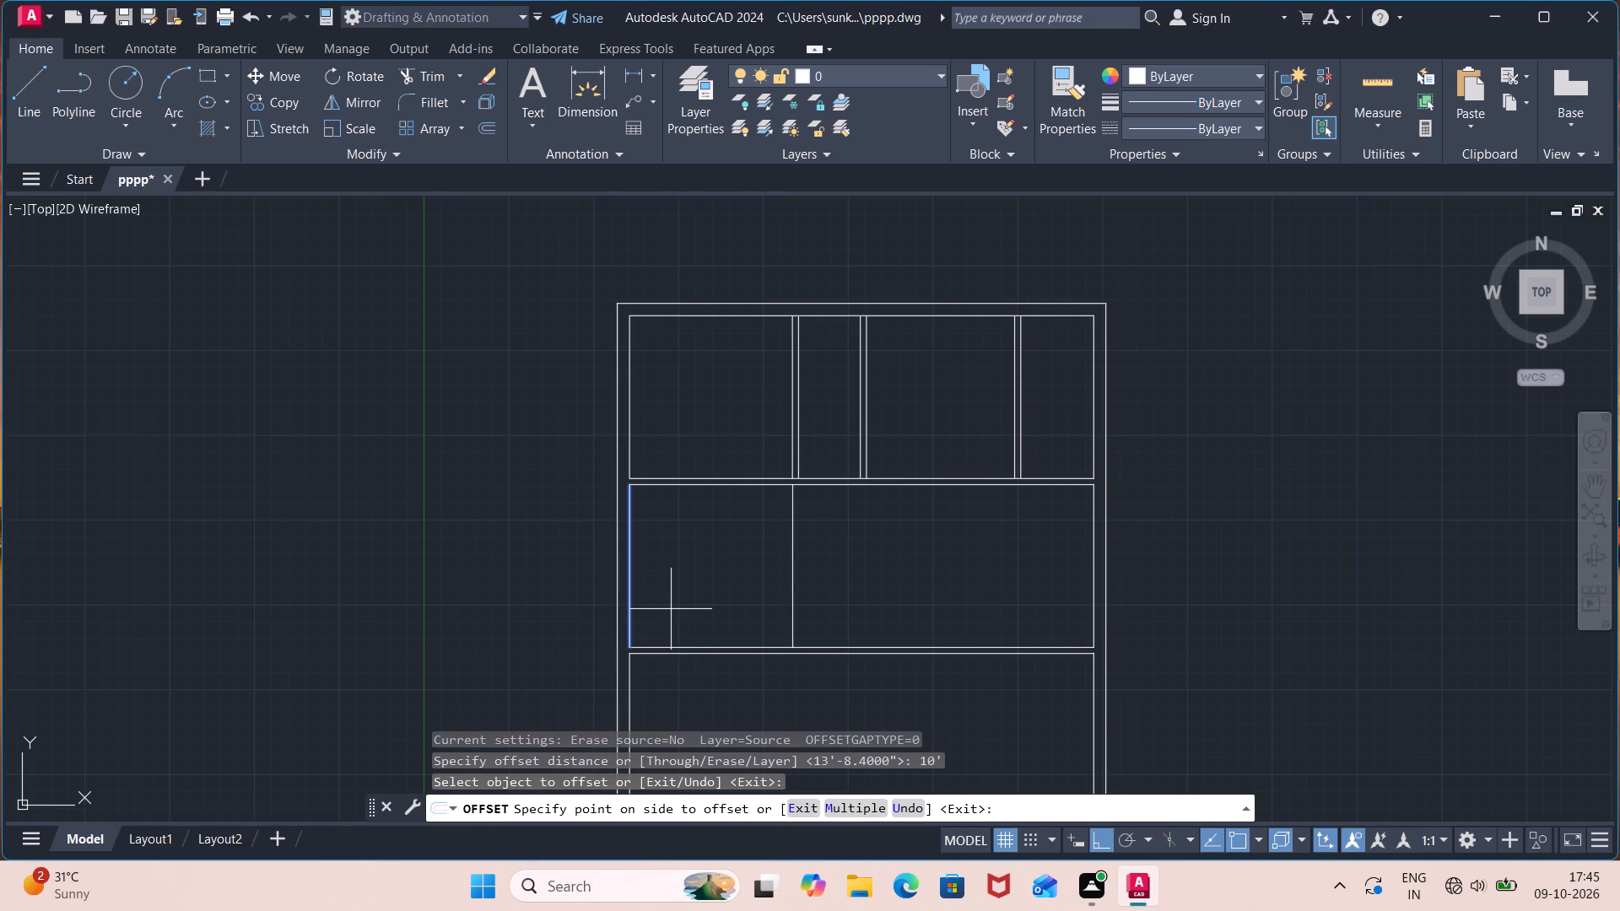
pyautogui.click(671, 609)
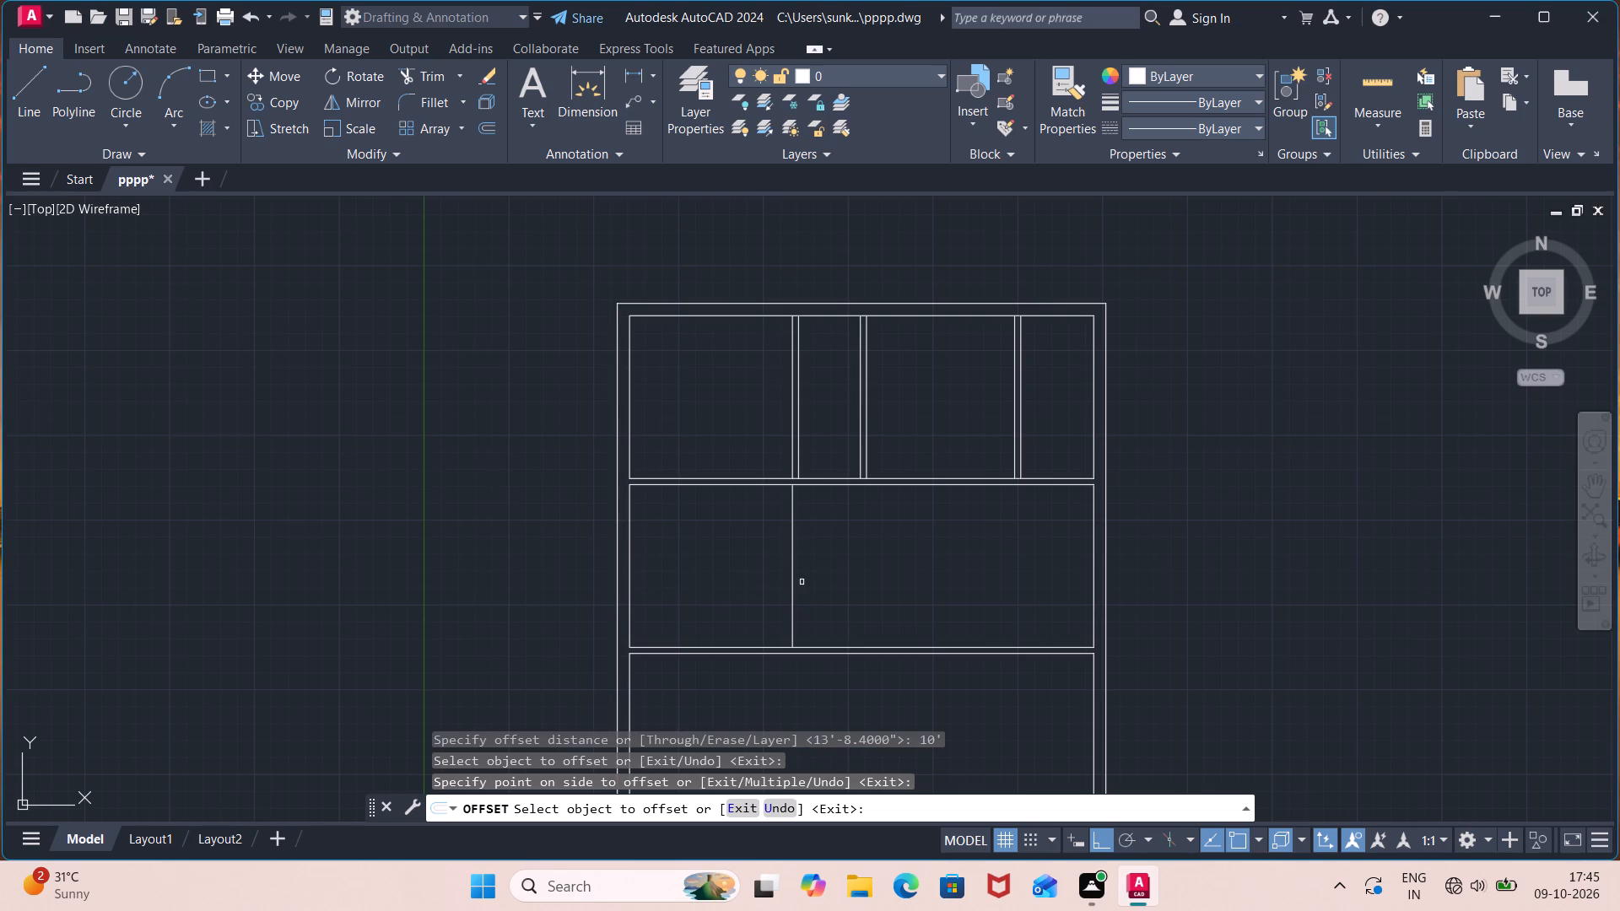
# Offset the new vertical line in the middle room 4.5" towards the right wall to form a partition.
pyautogui.press('space')
pyautogui.press('space')
pyautogui.write('4.5"')
pyautogui.press('Return')
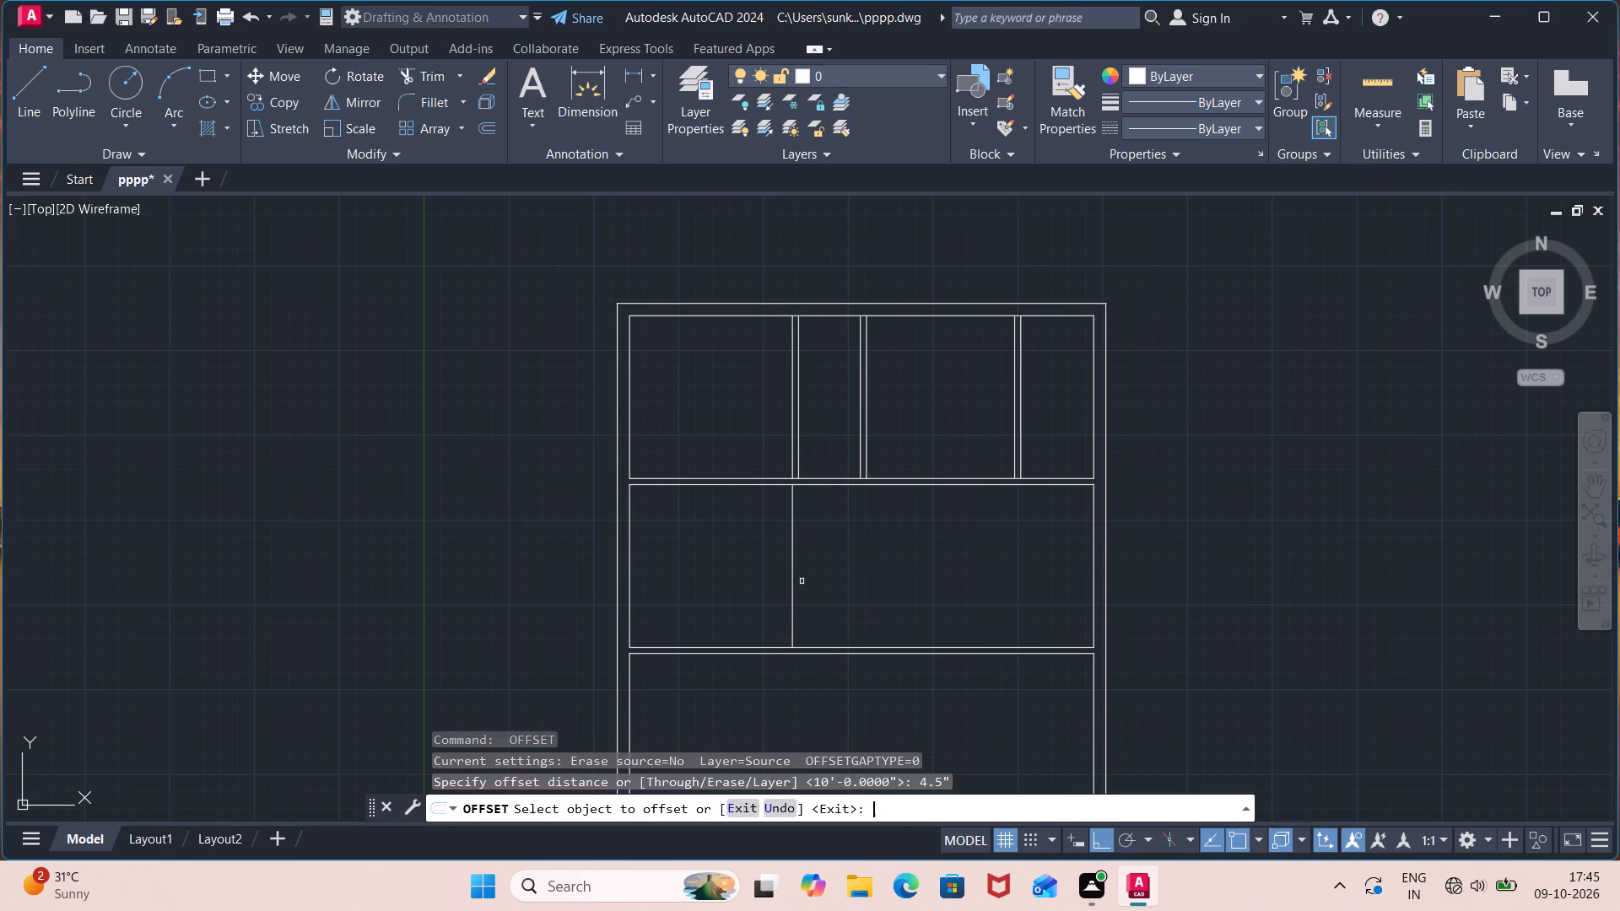
pyautogui.click(795, 606)
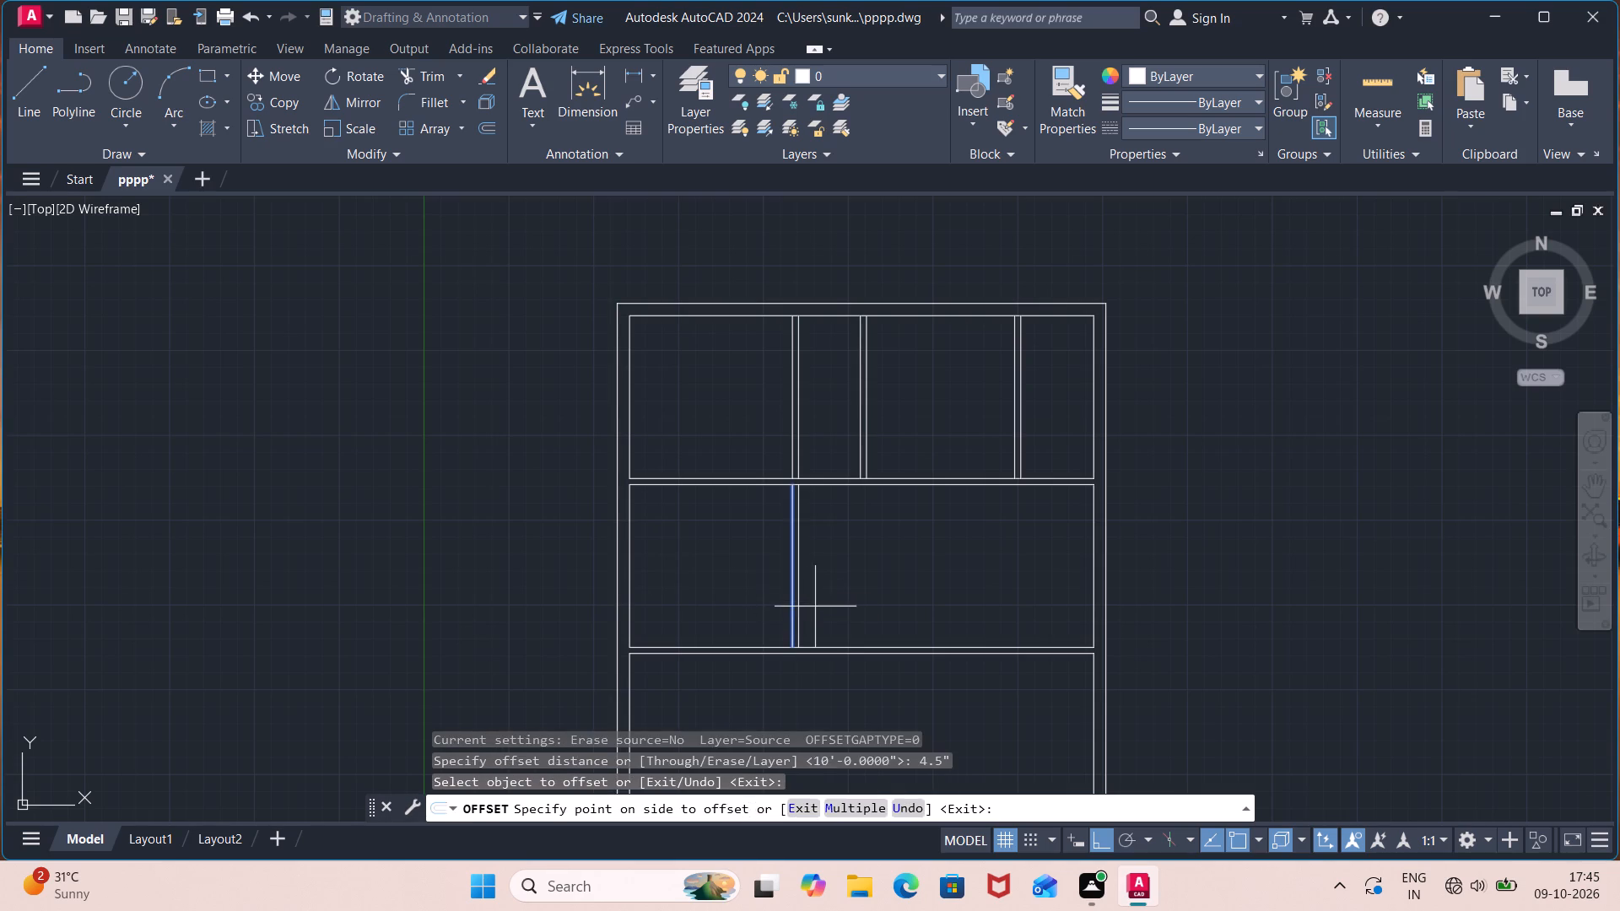
pyautogui.click(817, 605)
# Offset the bottom room's upper wall line 18.1' downward into the room.
pyautogui.scroll(2, 776, 600)
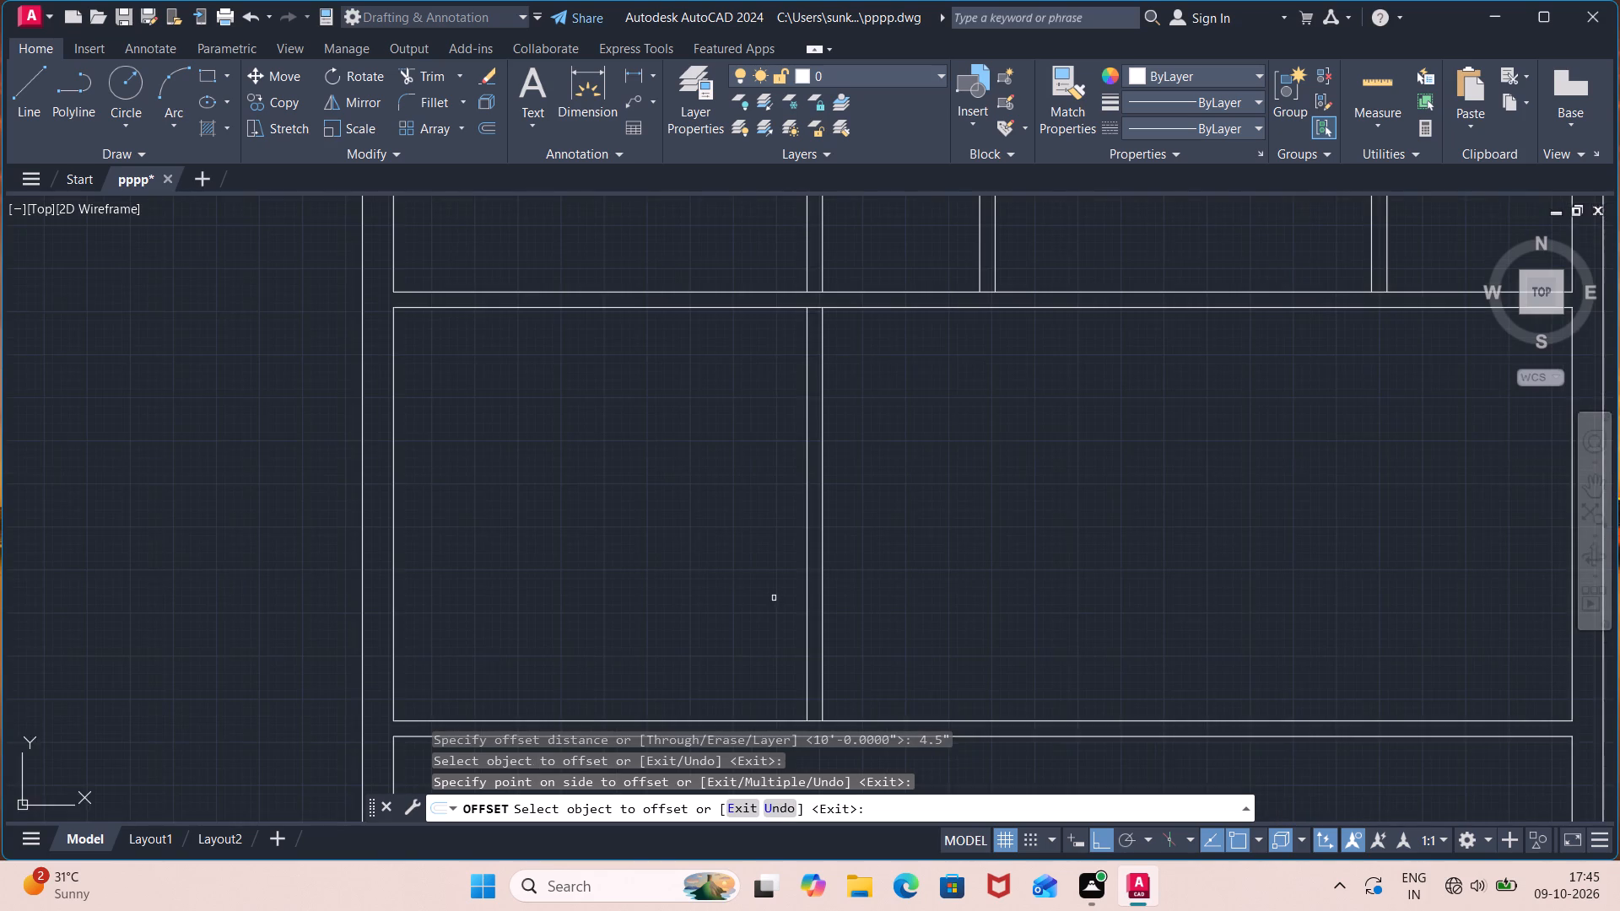
pyautogui.scroll(-2, 774, 598)
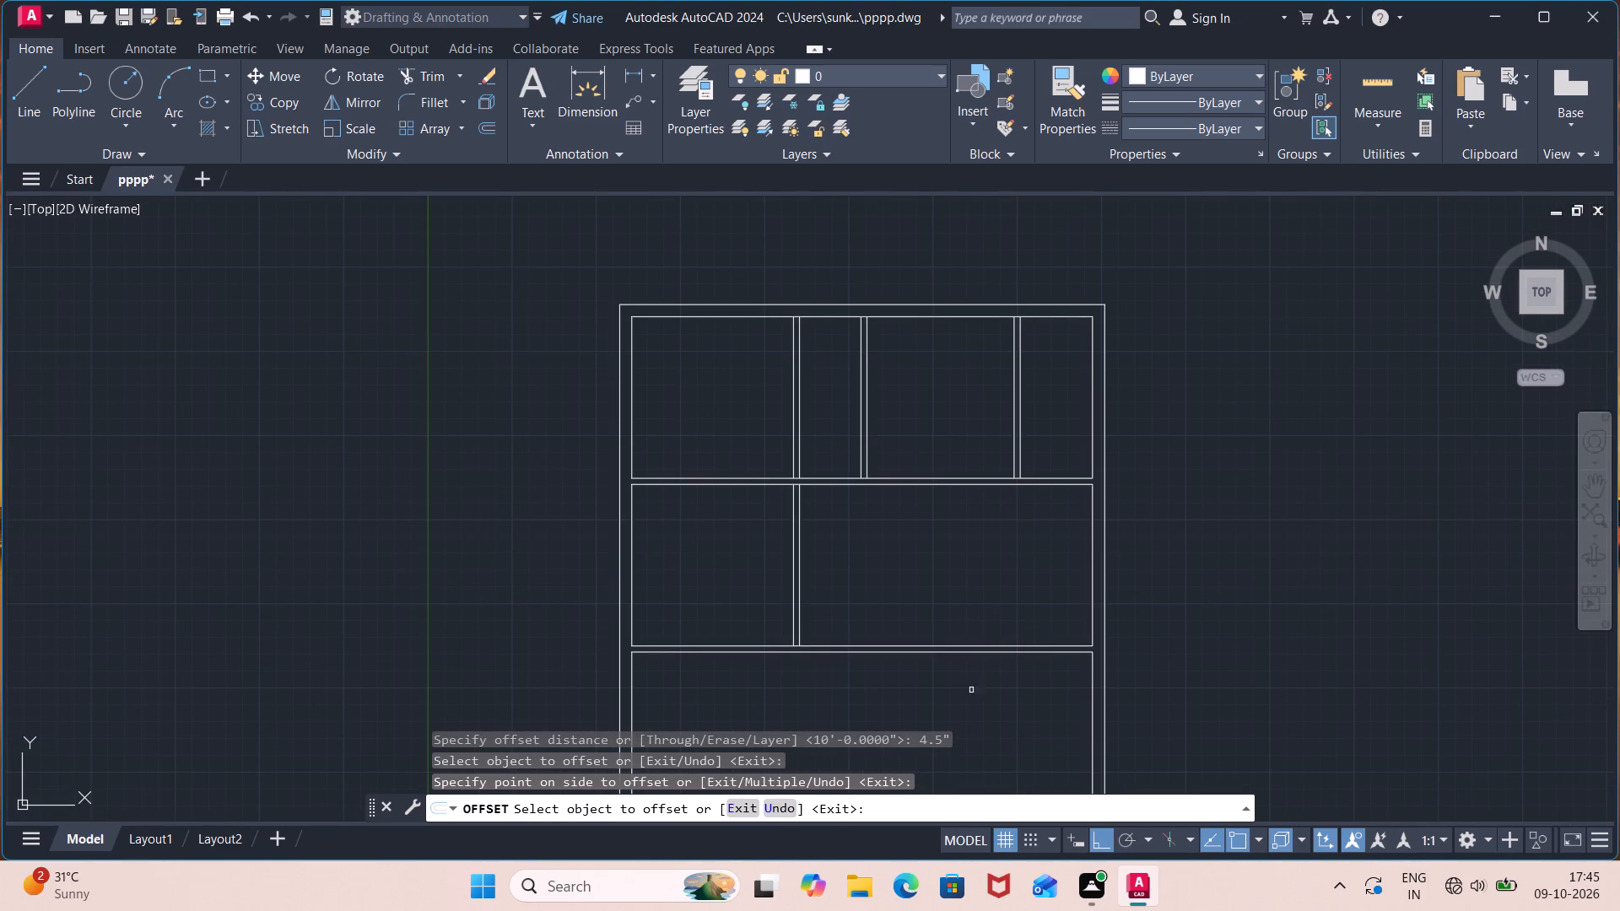
pyautogui.moveTo(972, 704); pyautogui.dragTo(943, 437, button='middle')
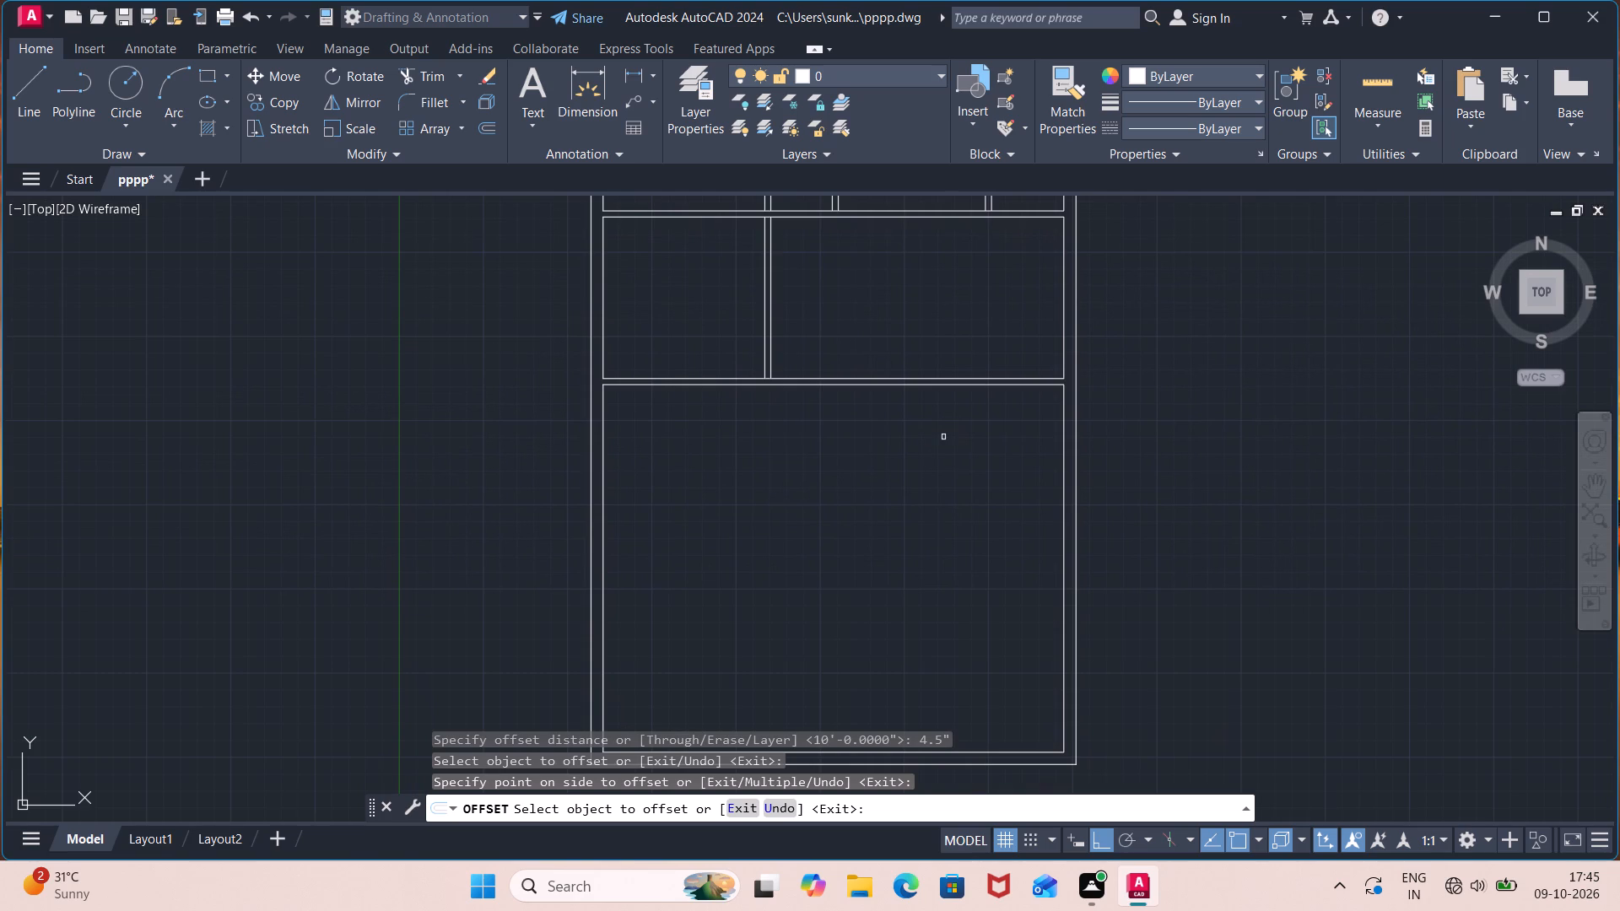
pyautogui.press('space')
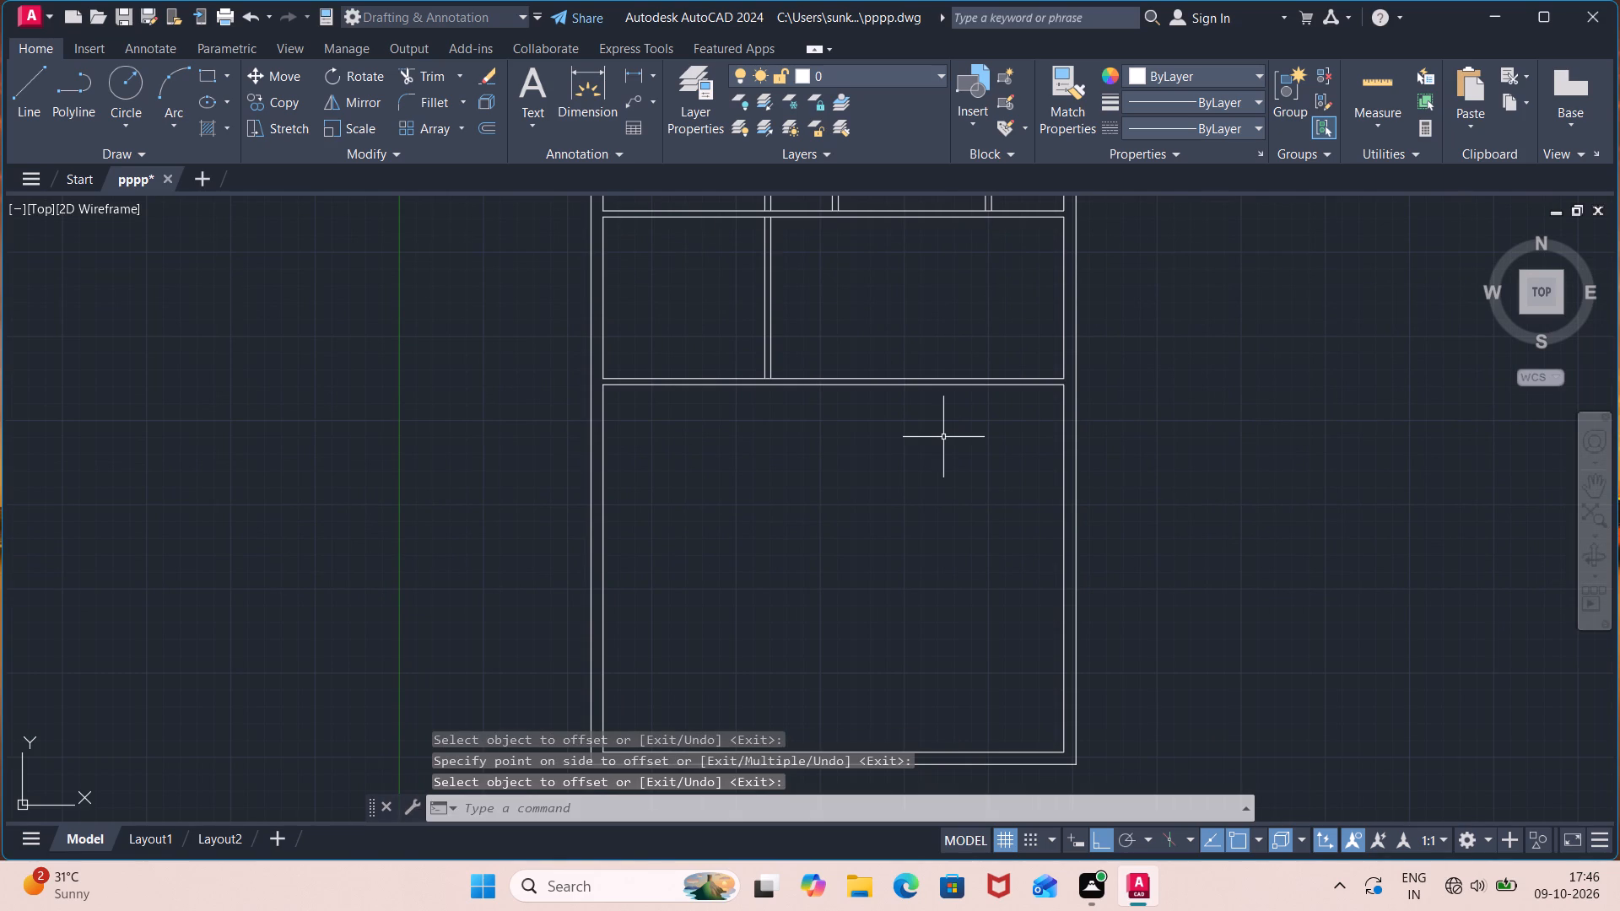
pyautogui.press('space')
pyautogui.write('18')
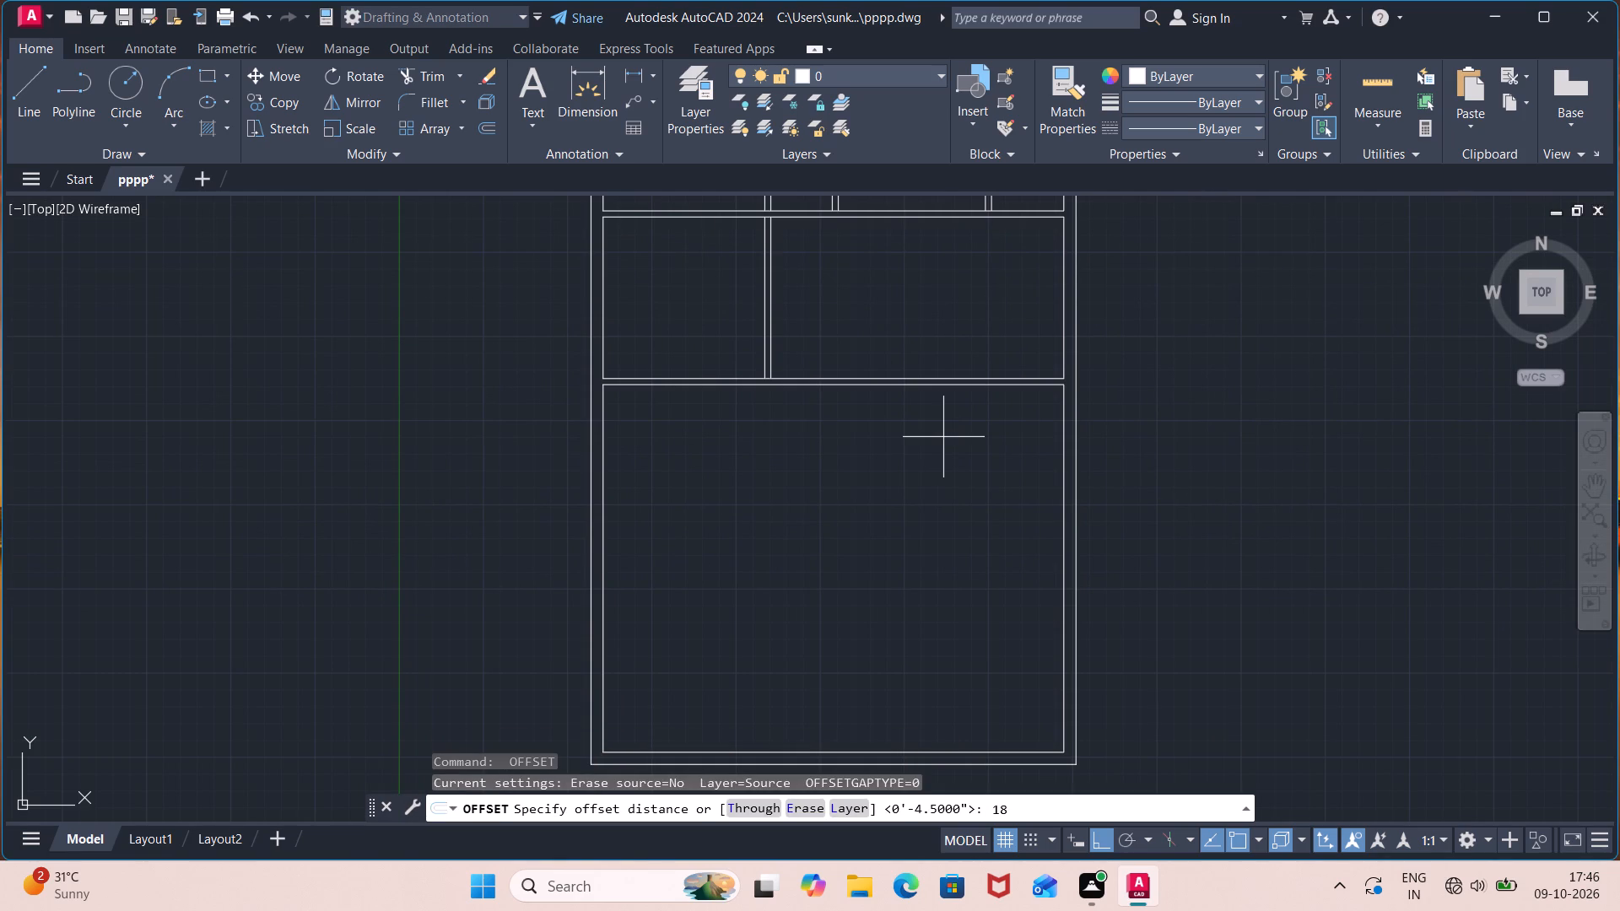
pyautogui.write(".1'")
pyautogui.press('Return')
pyautogui.click(932, 387)
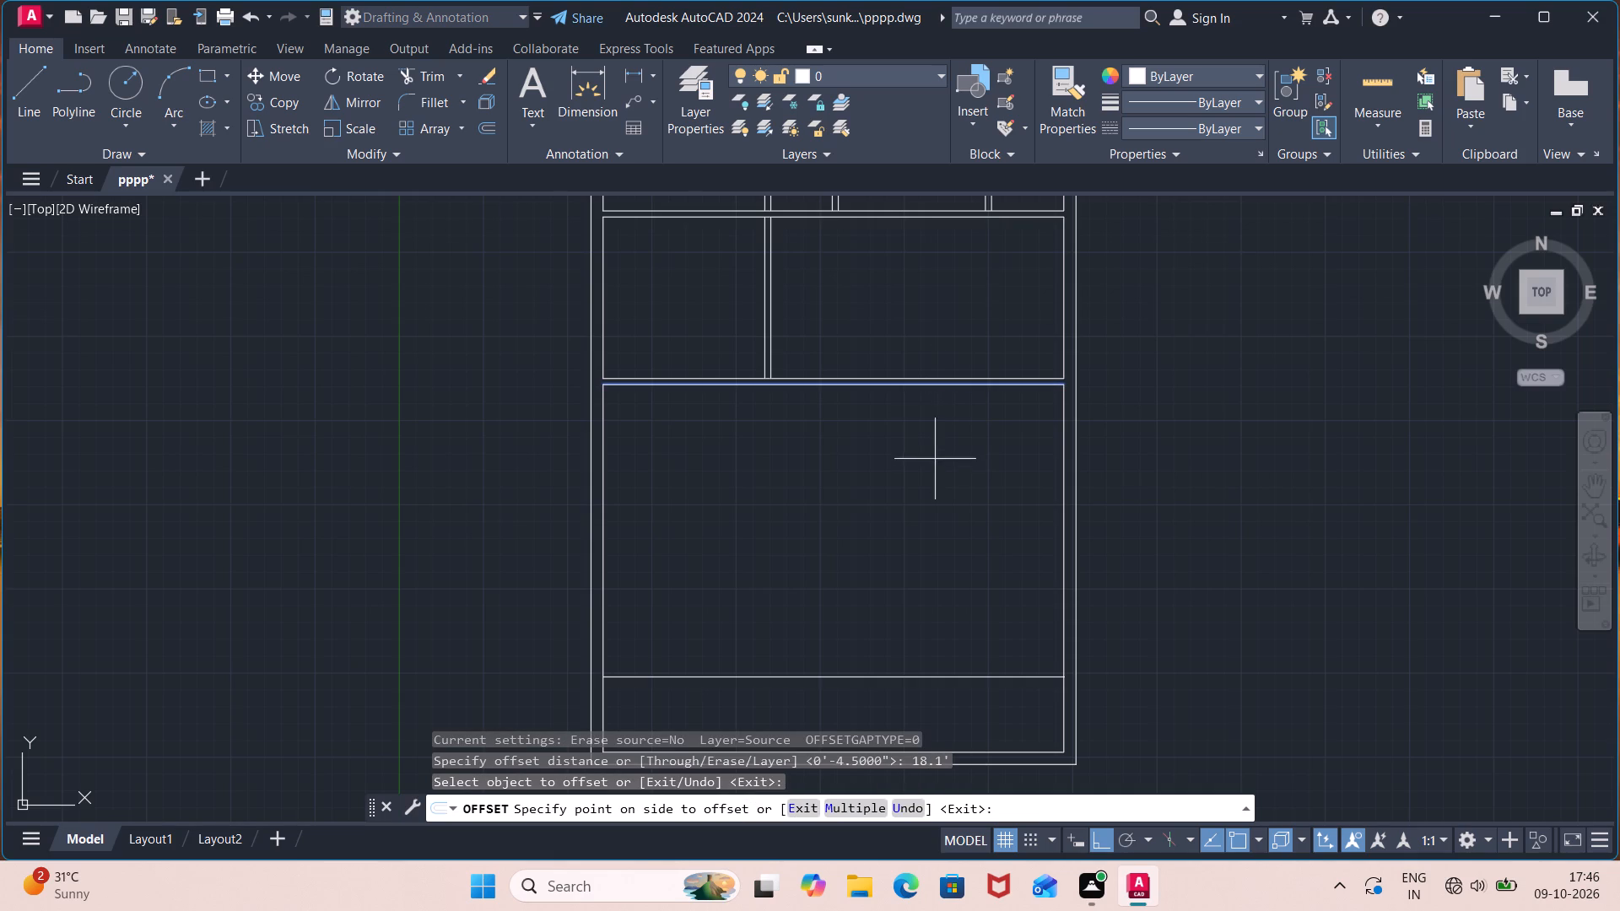
pyautogui.scroll(-1, 939, 525)
pyautogui.moveTo(939, 525); pyautogui.dragTo(892, 438, button='middle')
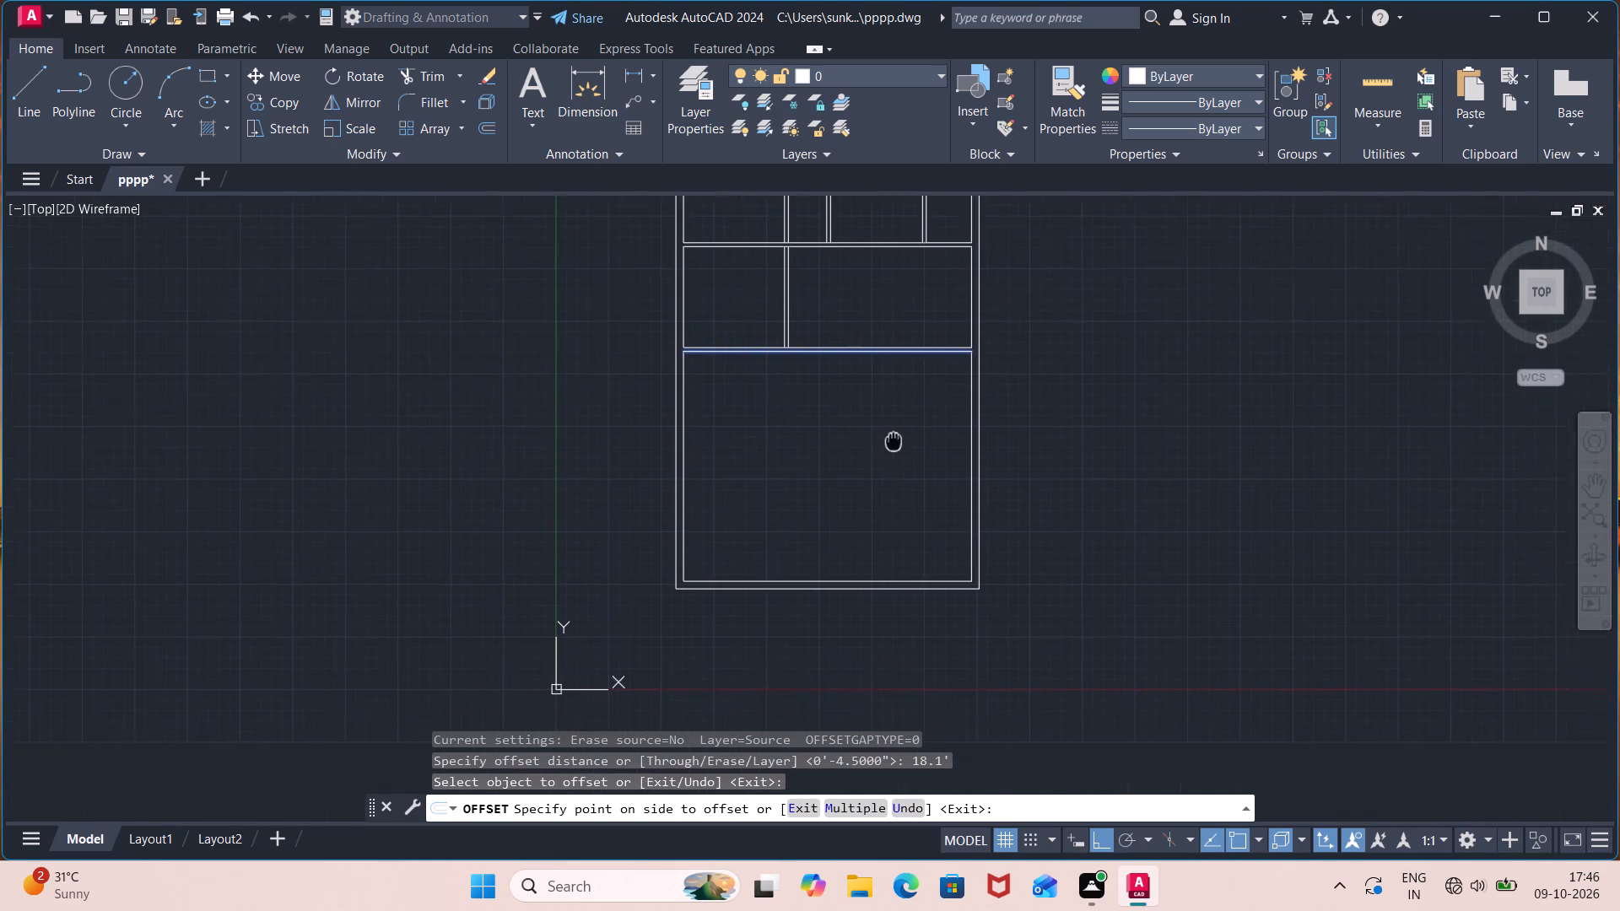
pyautogui.moveTo(892, 438); pyautogui.dragTo(871, 392, button='middle')
pyautogui.click(879, 436)
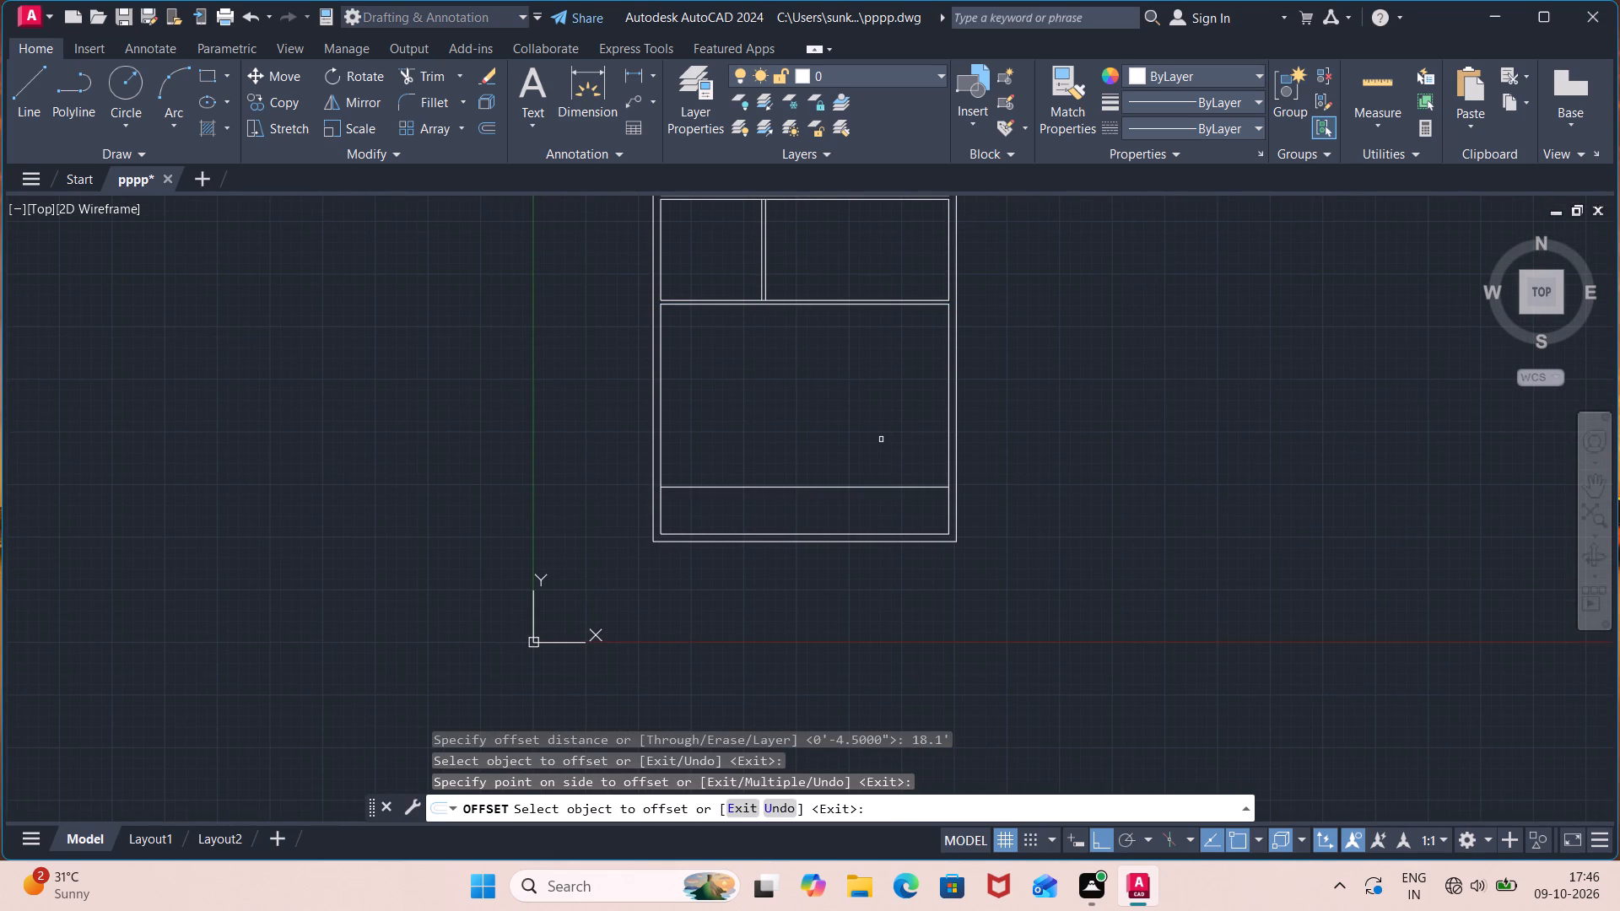
pyautogui.press('Escape')
# Offset the new horizontal line in the bottom room 49" upward.
pyautogui.press('space')
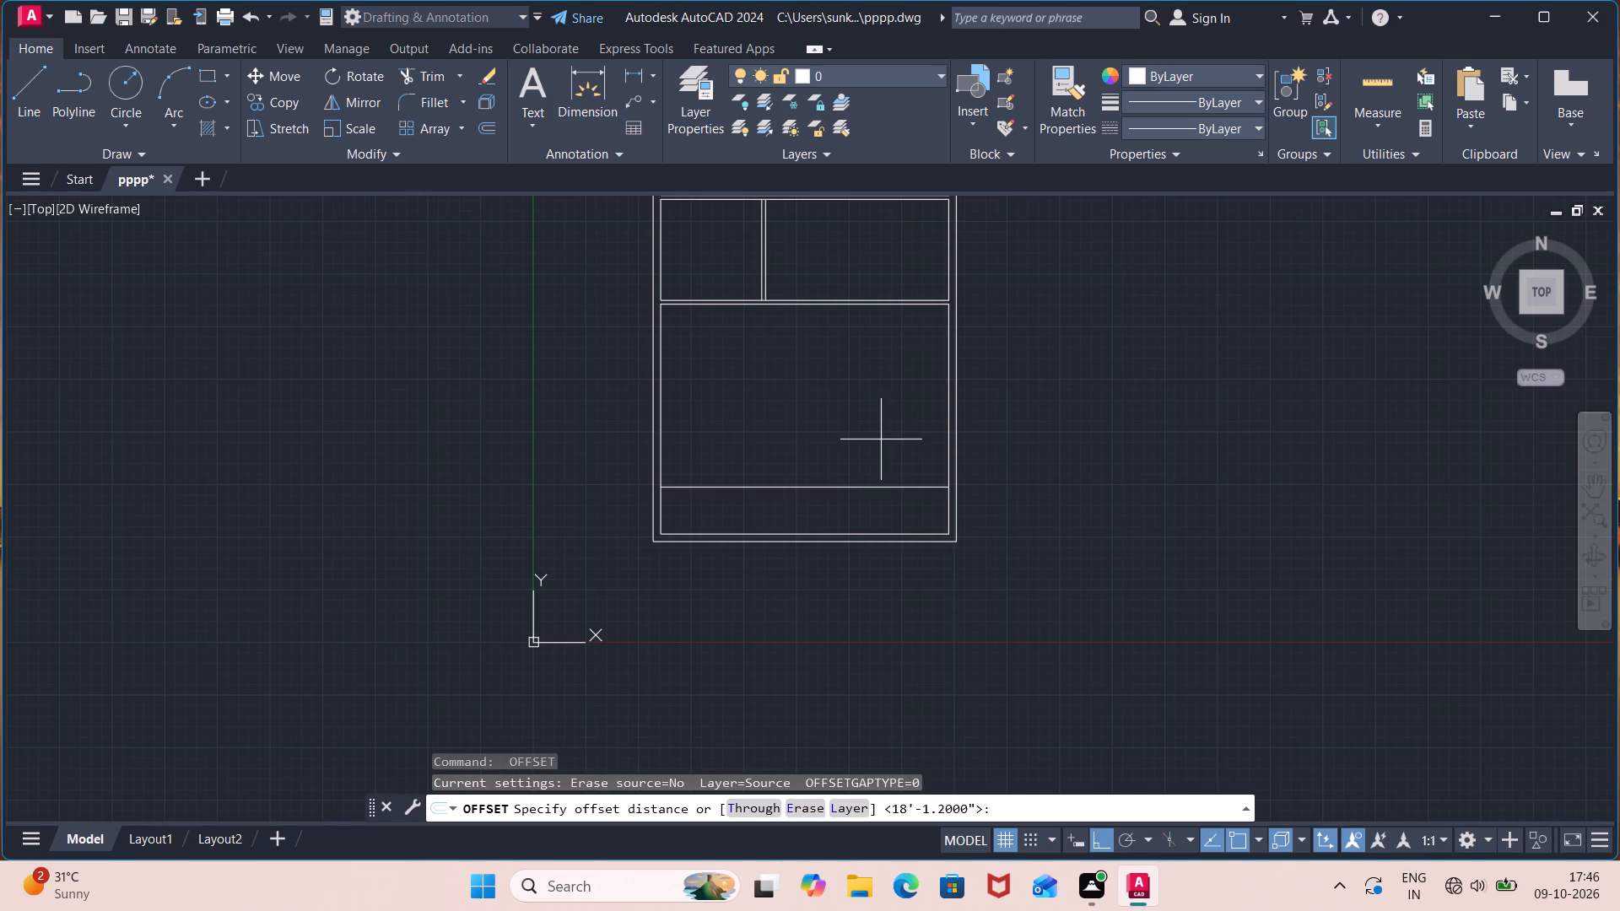
pyautogui.write('4.')
pyautogui.press('BackSpace')
pyautogui.press('9')
pyautogui.hotkey('shift', '"')
pyautogui.press('Return')
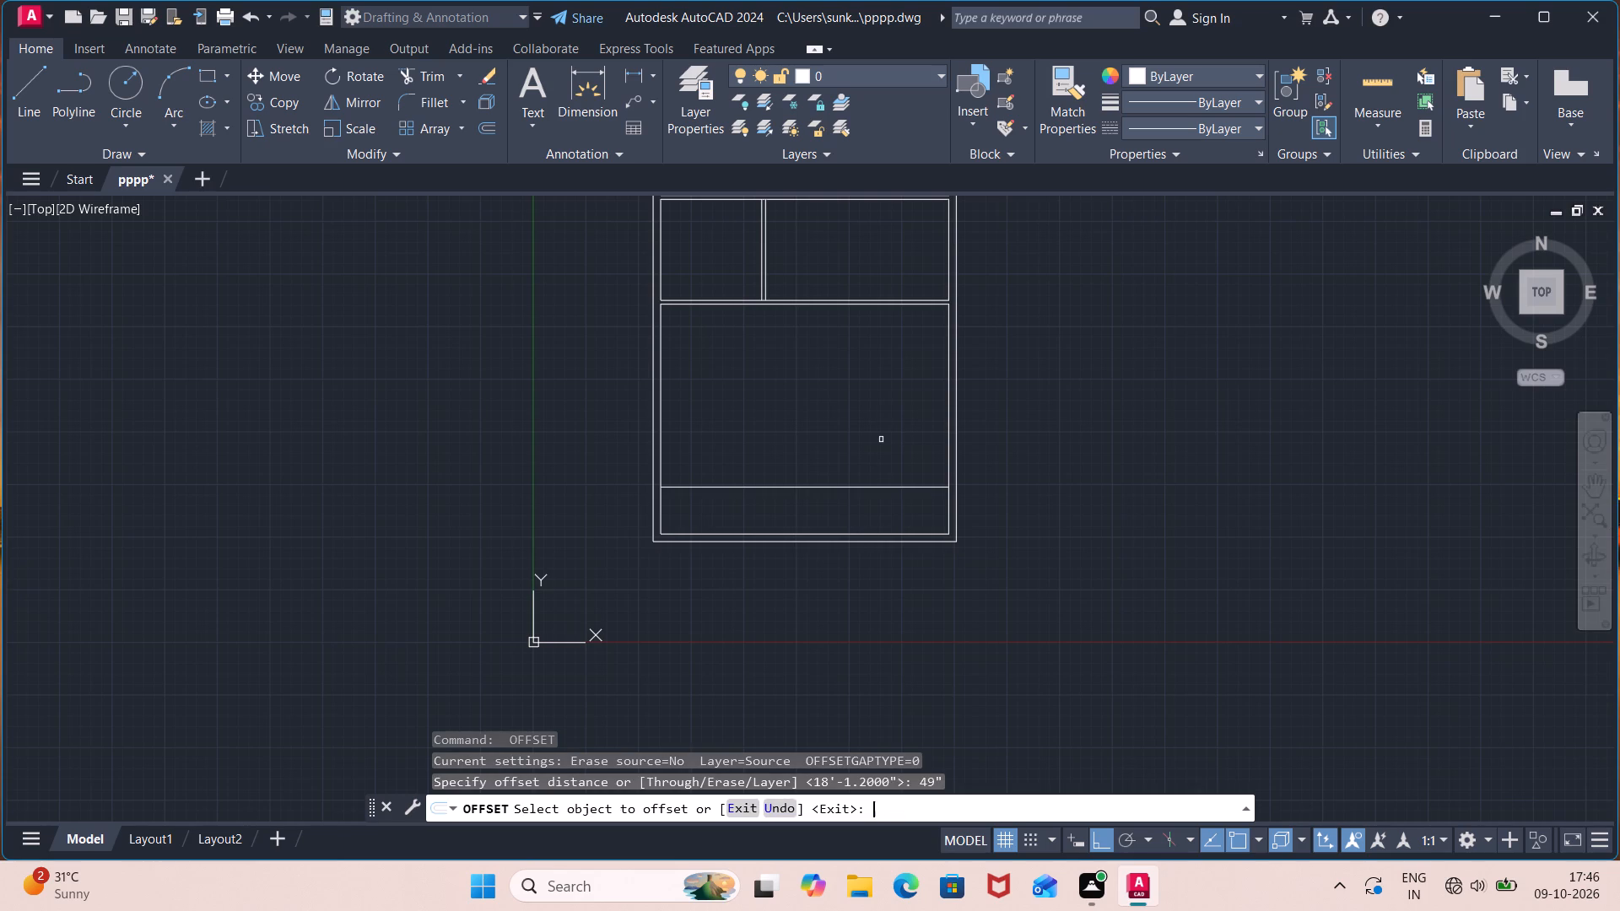
pyautogui.click(889, 487)
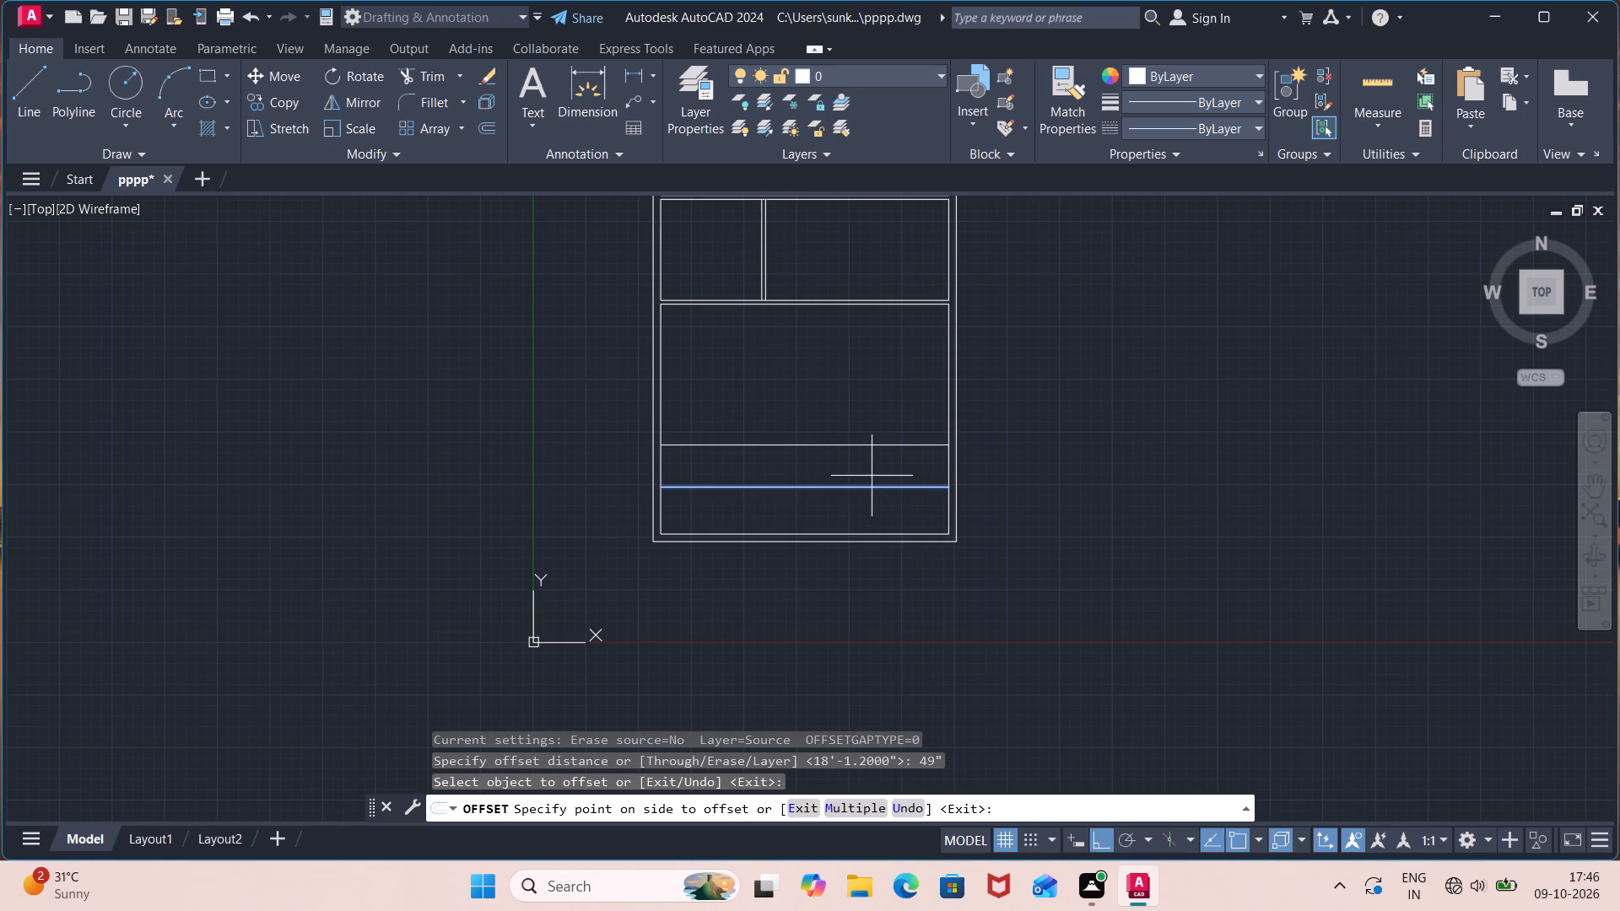
pyautogui.press('9')
pyautogui.hotkey('shift', '"')
pyautogui.press('Return')
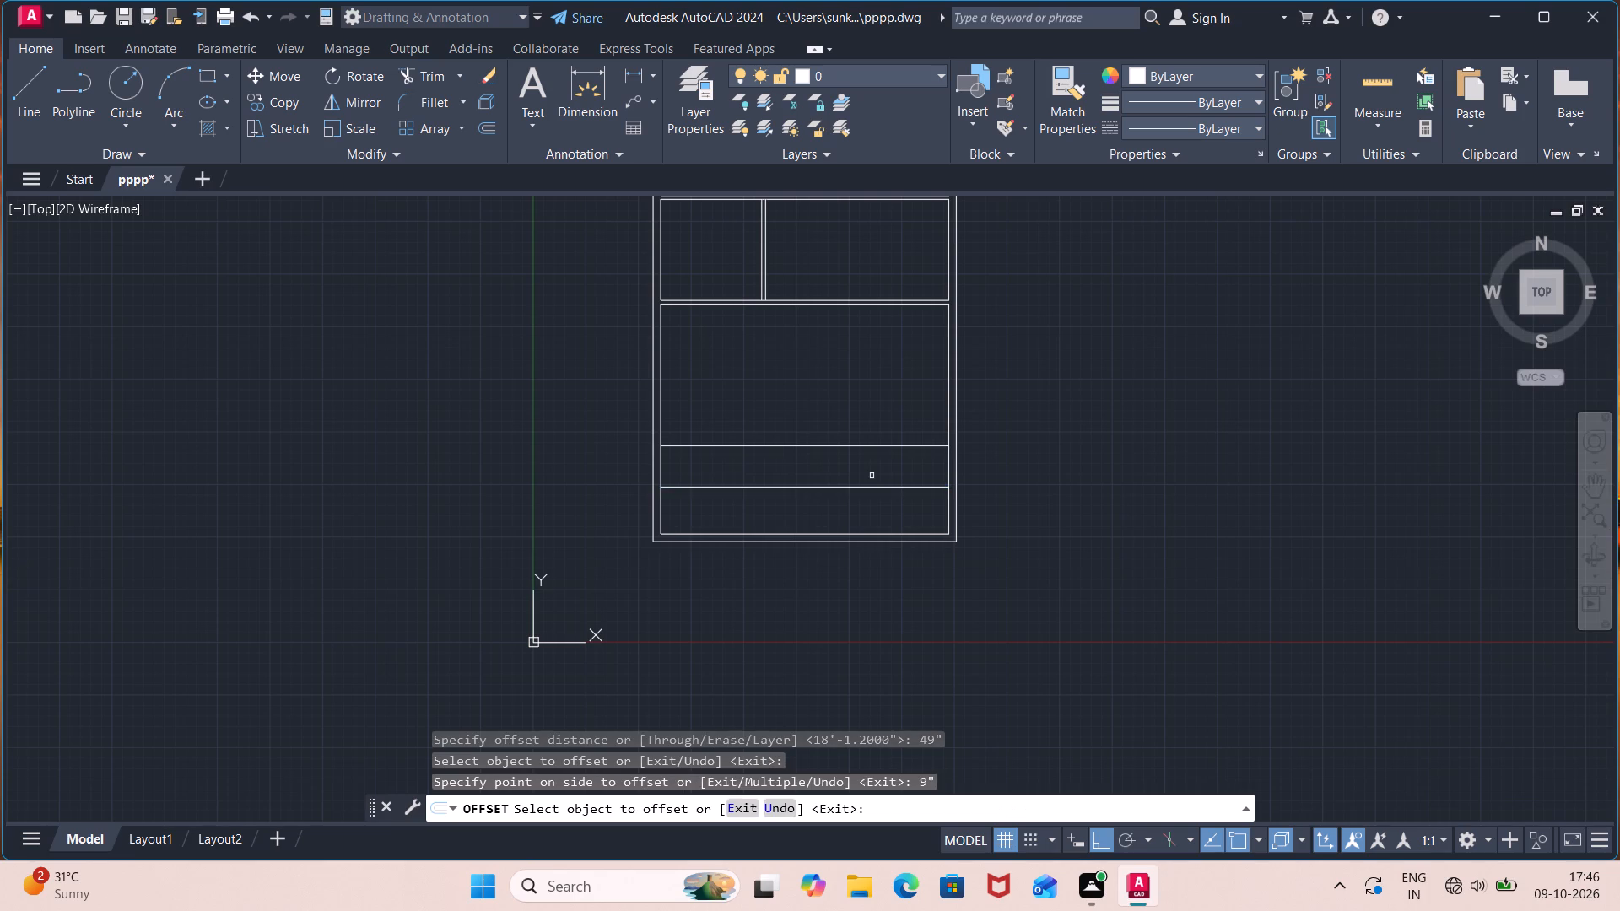
pyautogui.click(880, 427)
pyautogui.press('Escape')
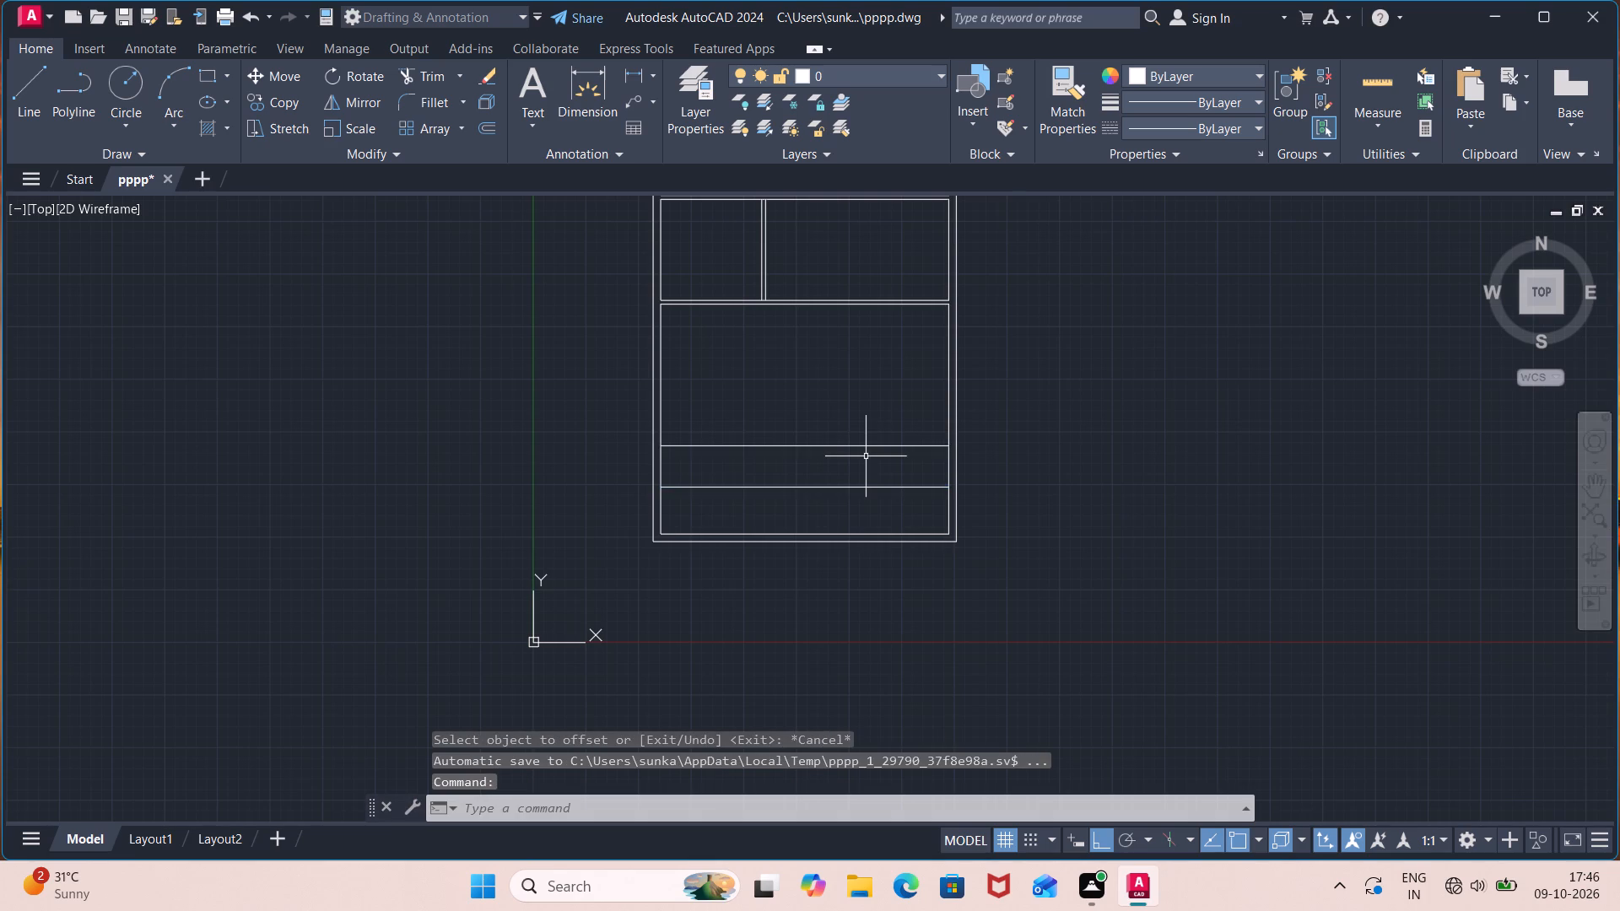
# Delete the upper of the two horizontal lines inside the bottom room.
pyautogui.click(899, 423)
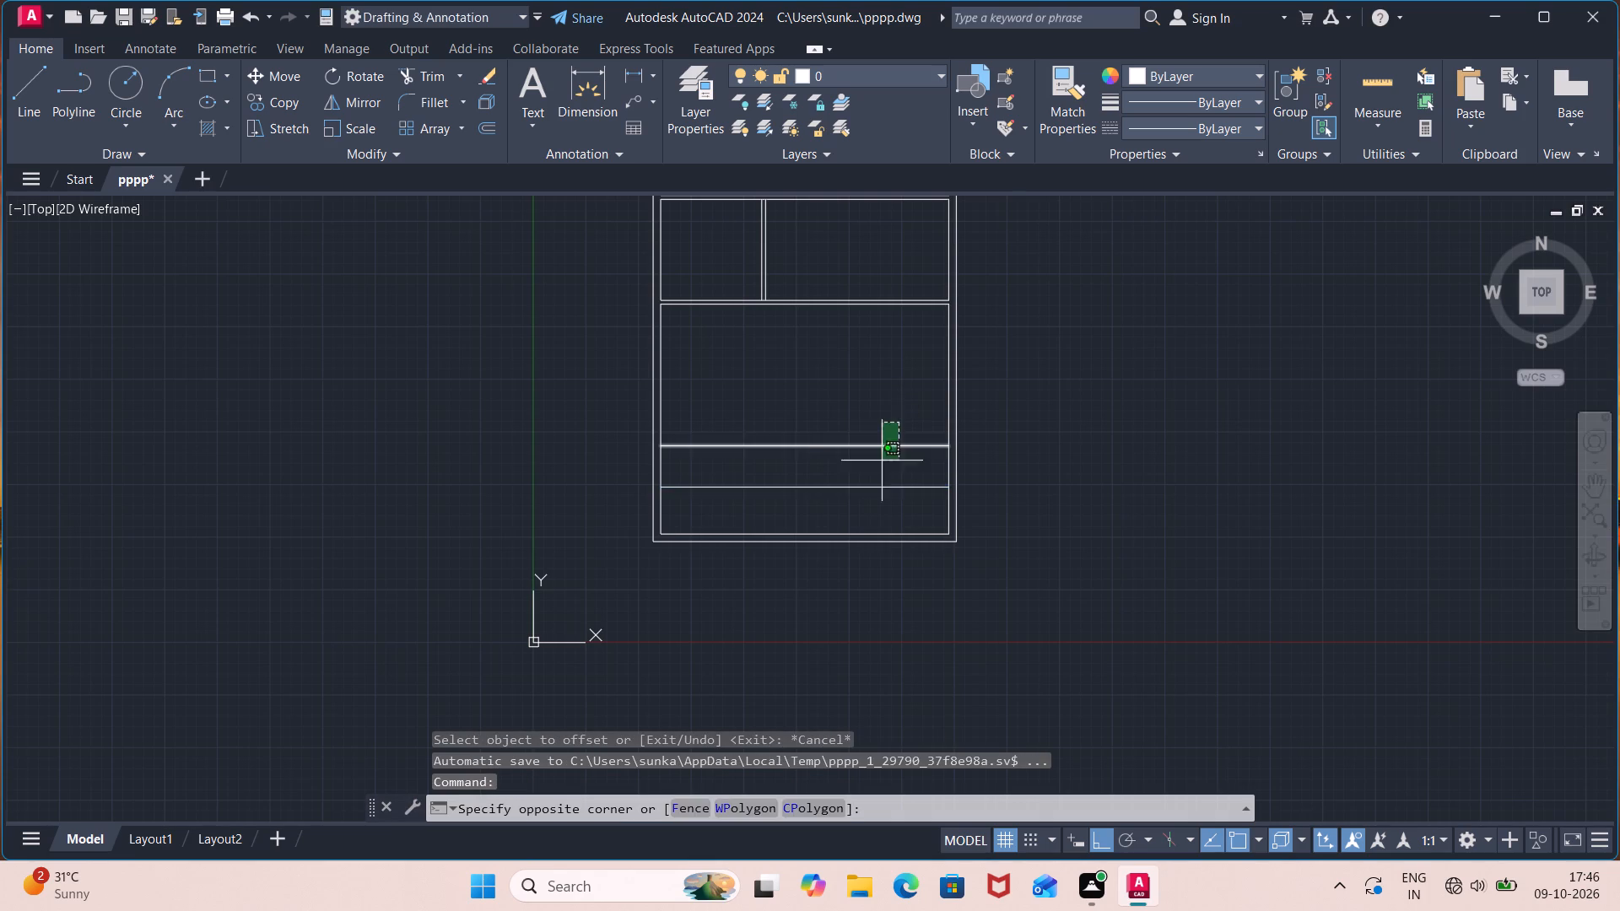
pyautogui.click(874, 475)
pyautogui.press('Delete')
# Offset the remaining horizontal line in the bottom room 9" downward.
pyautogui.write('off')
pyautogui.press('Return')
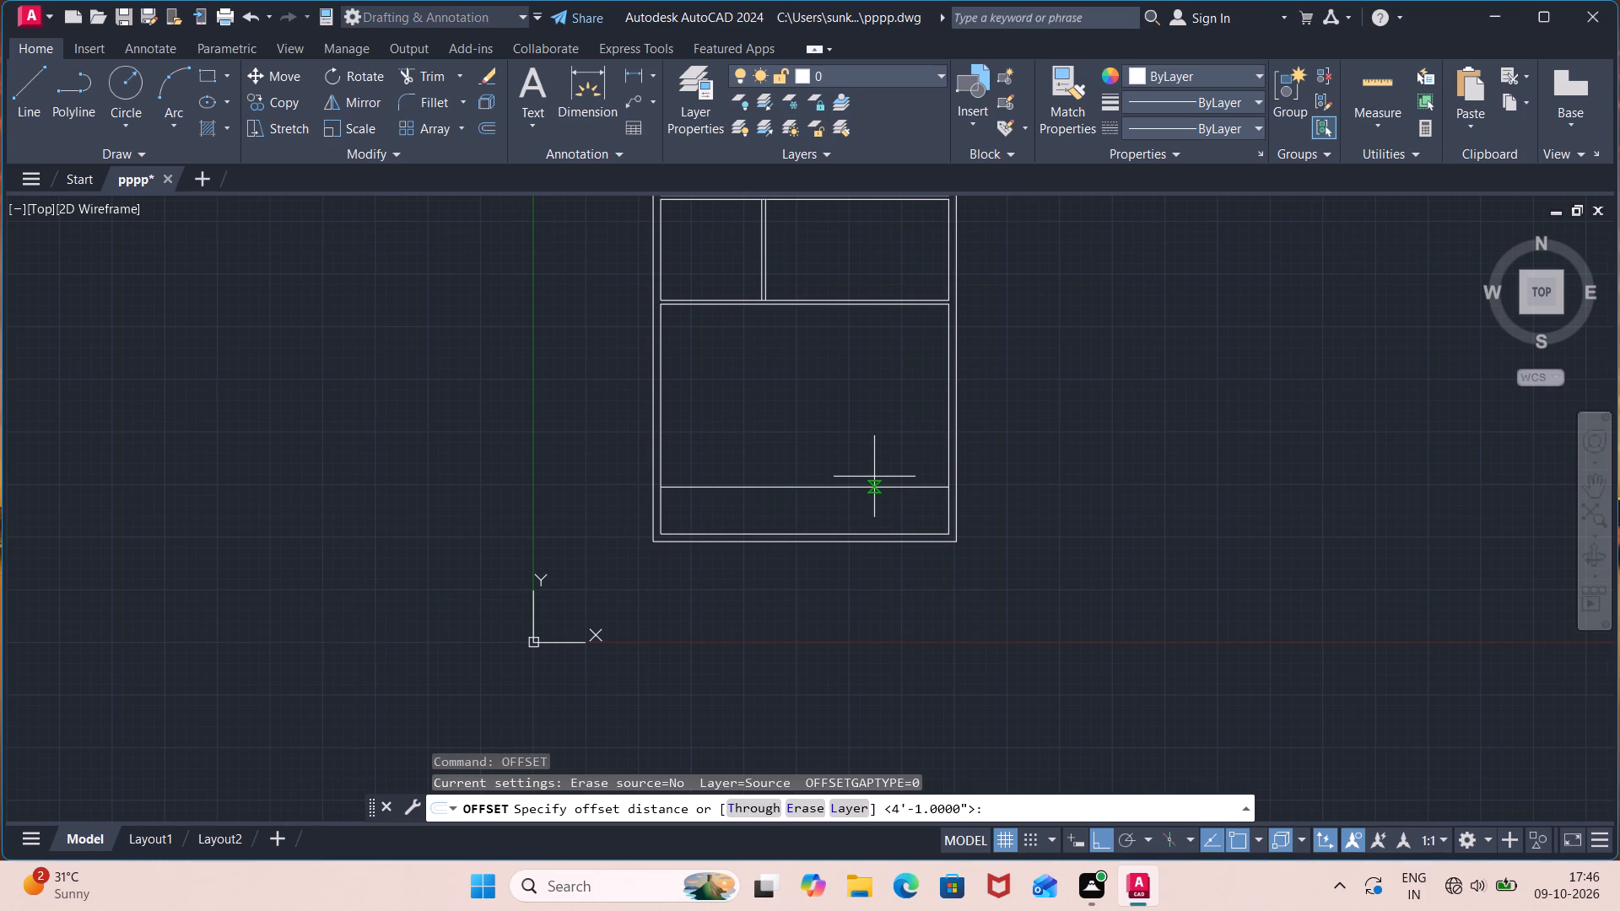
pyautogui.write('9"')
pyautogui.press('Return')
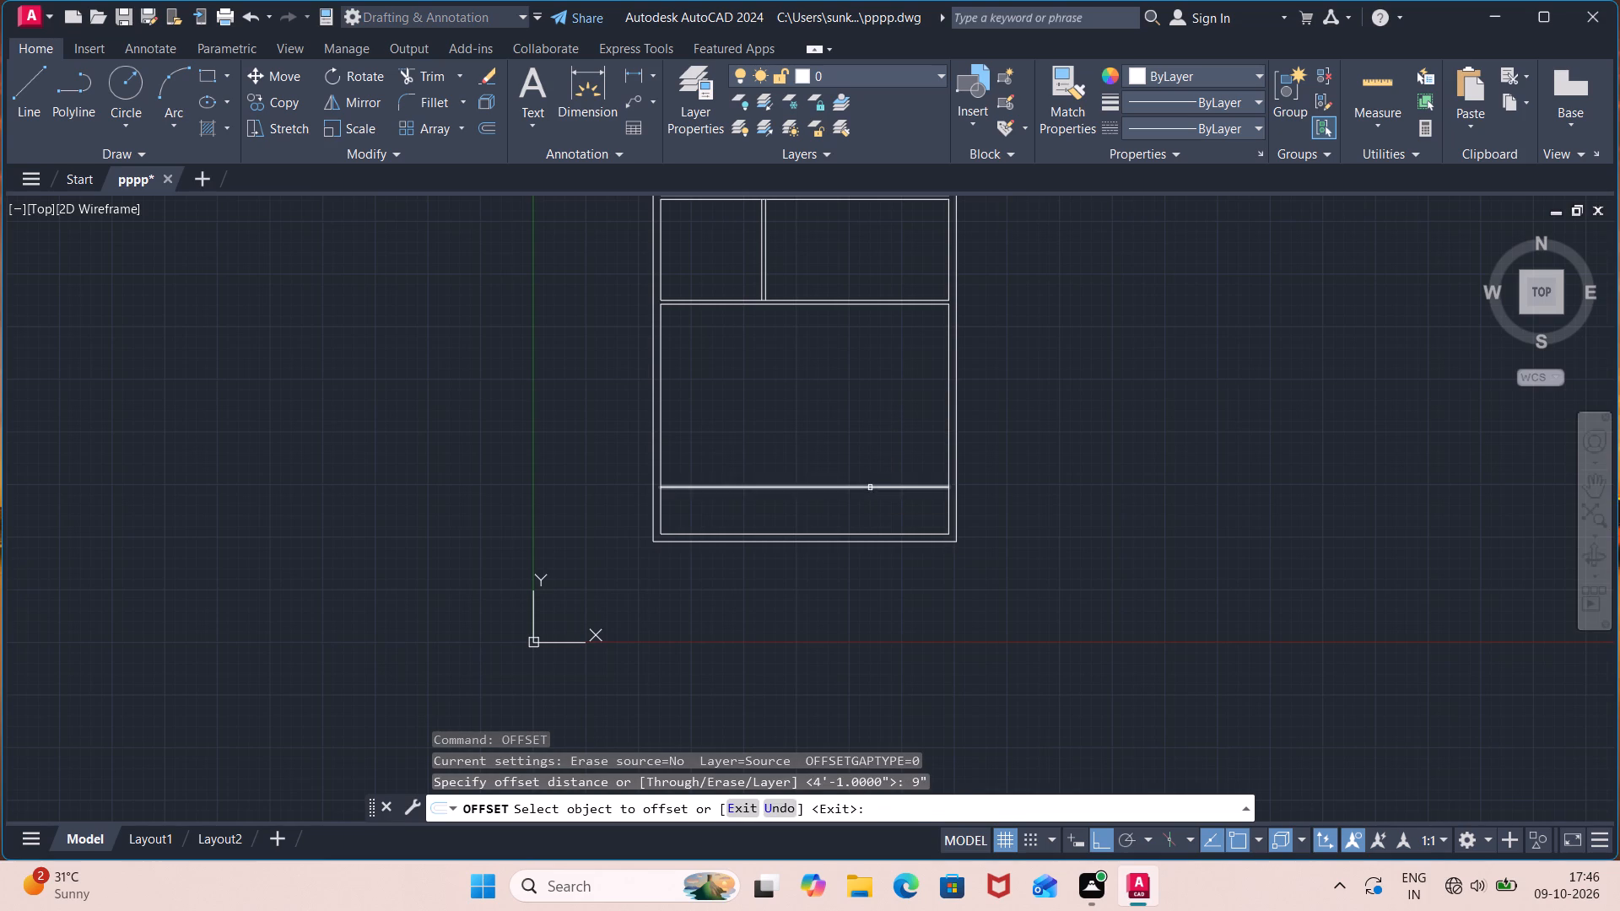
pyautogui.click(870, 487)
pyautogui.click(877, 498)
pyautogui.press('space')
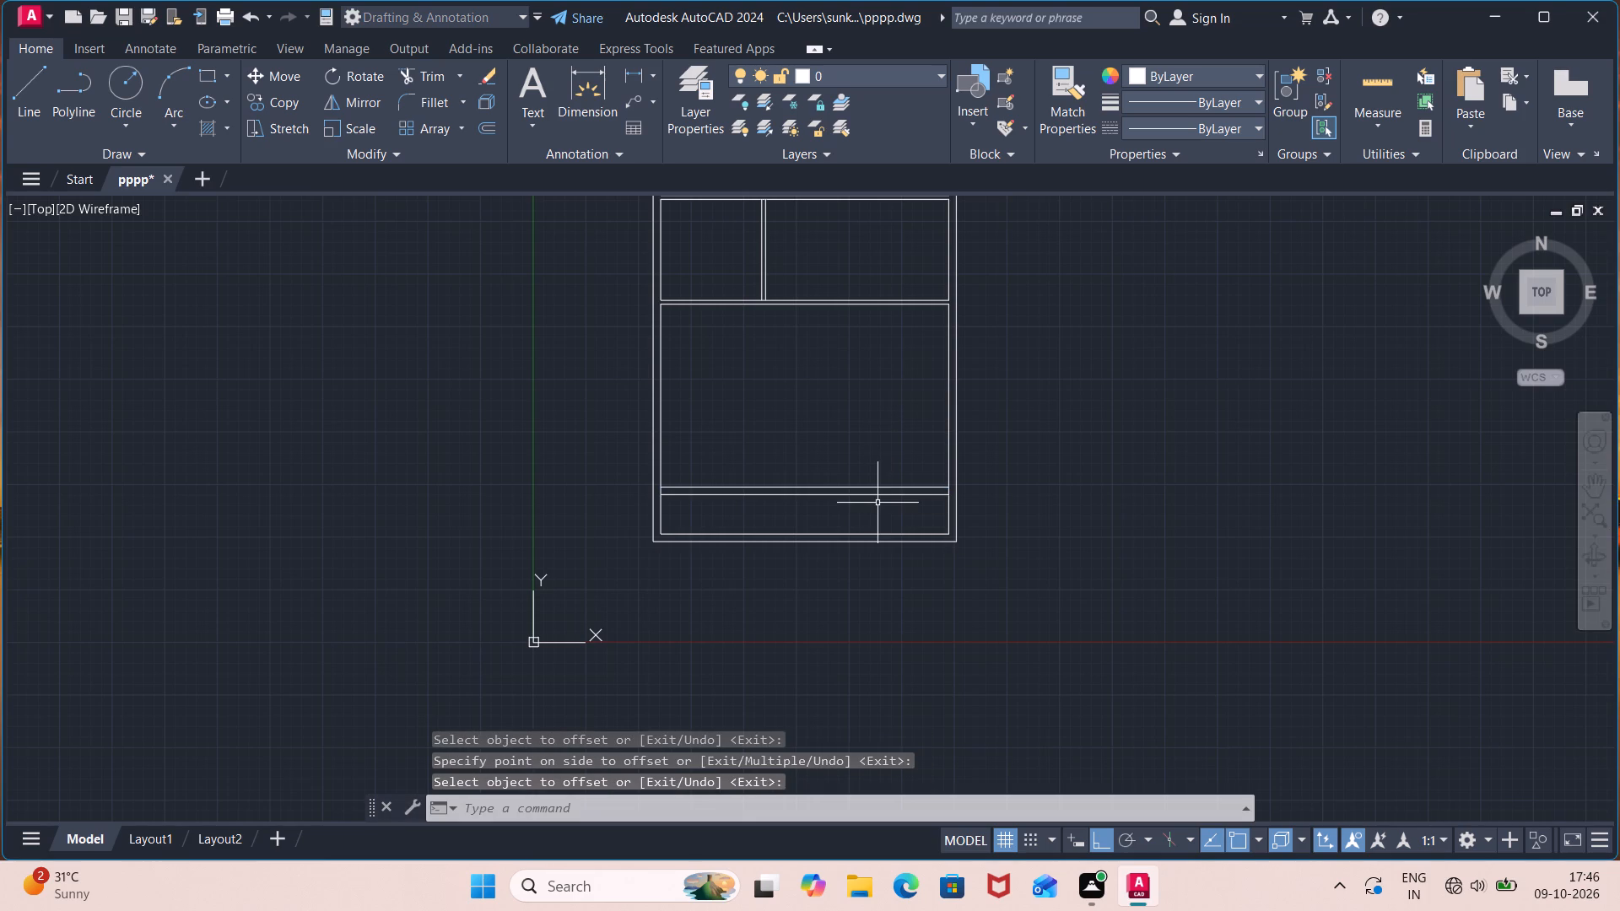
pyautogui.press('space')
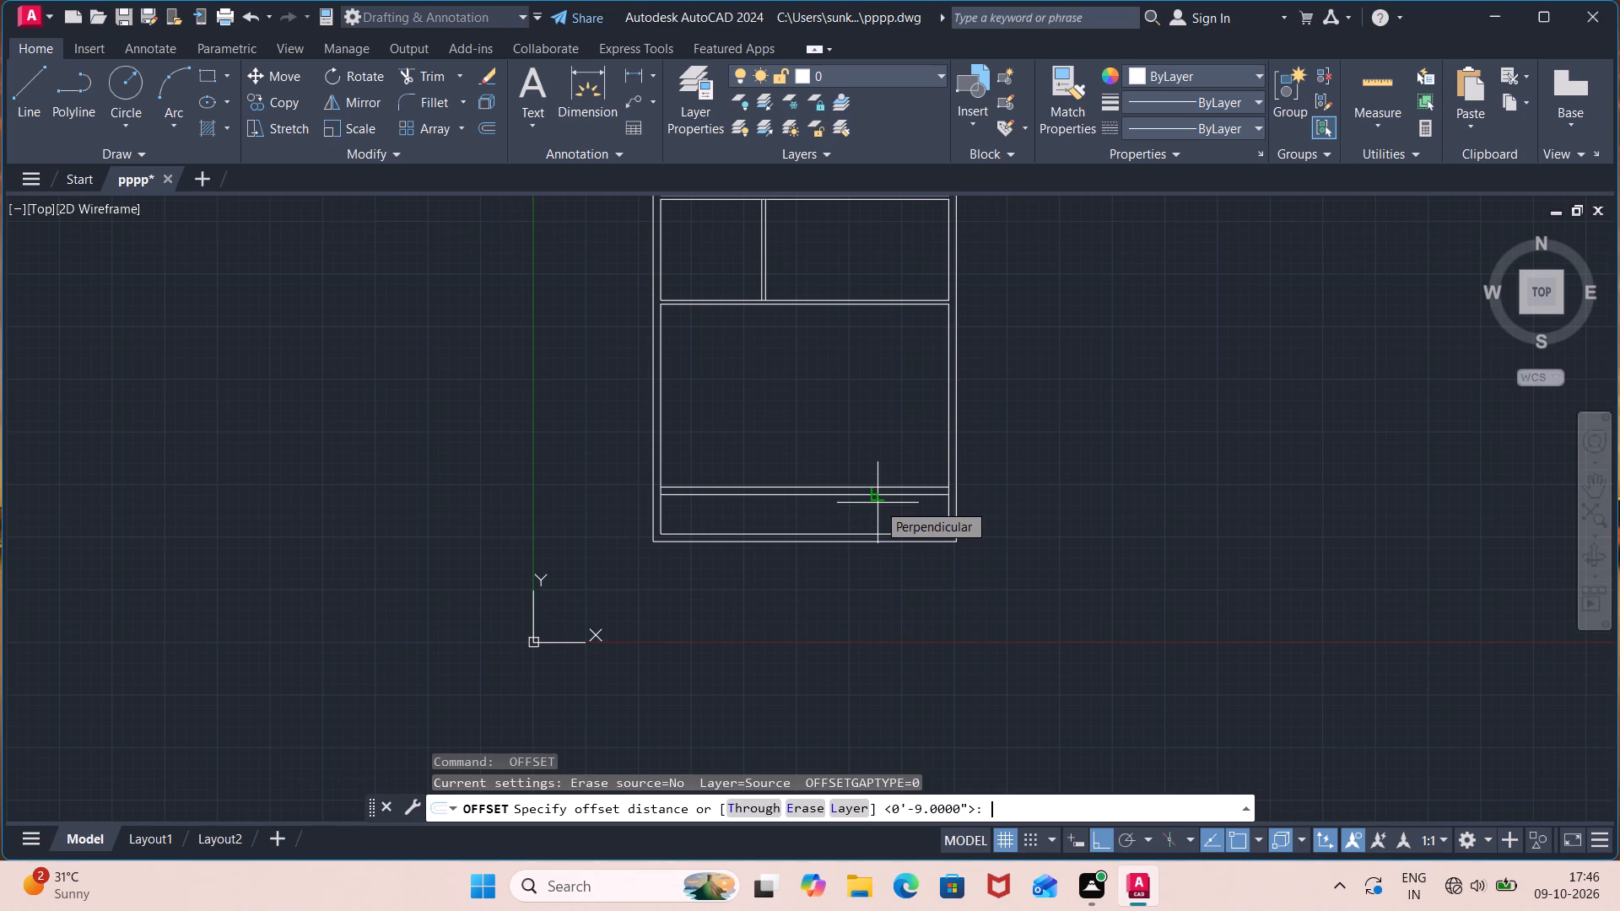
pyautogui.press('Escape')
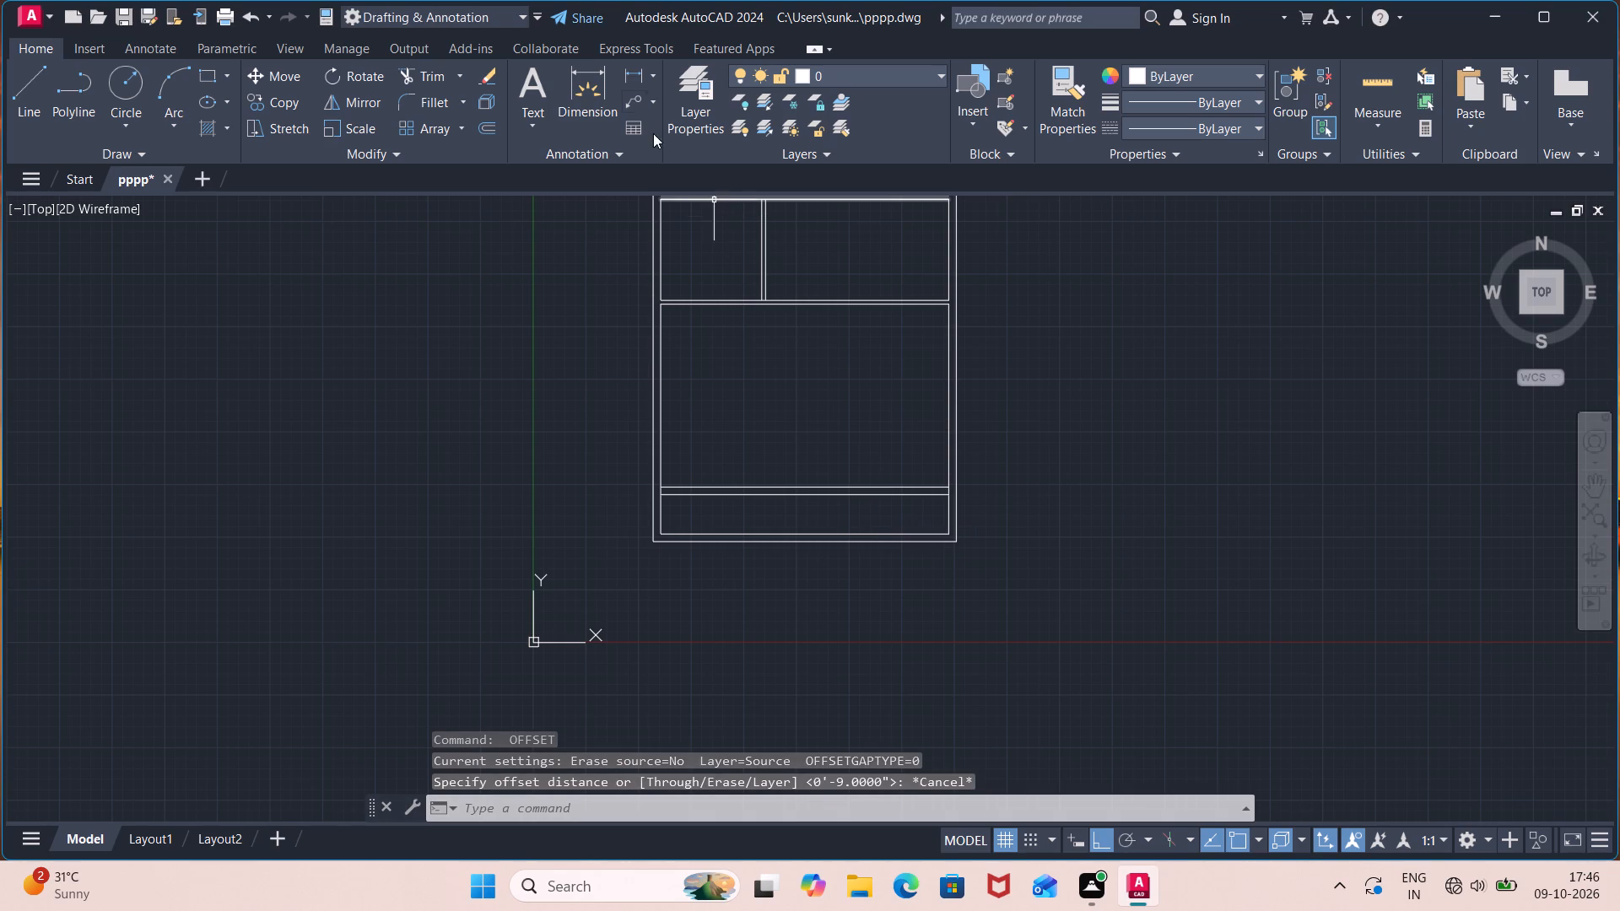
# Measure the gap between the lower horizontal line and the inner bottom wall line with a linear dimension.
pyautogui.click(637, 76)
pyautogui.moveTo(871, 511); pyautogui.dragTo(803, 407, button='middle')
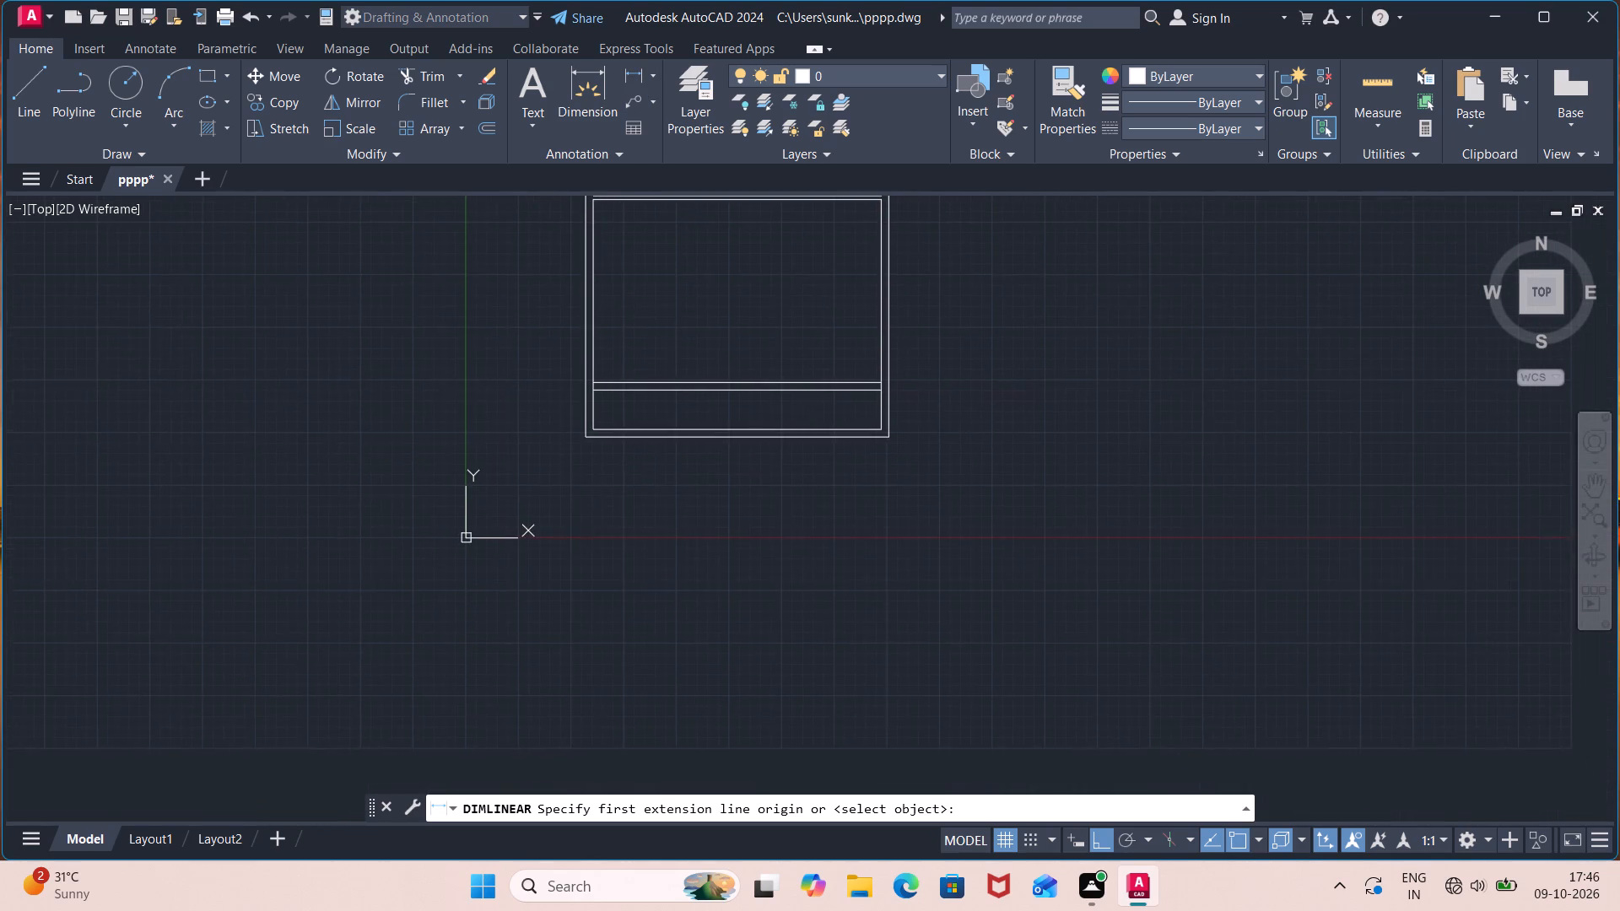
pyautogui.scroll(3, 802, 393)
pyautogui.click(801, 381)
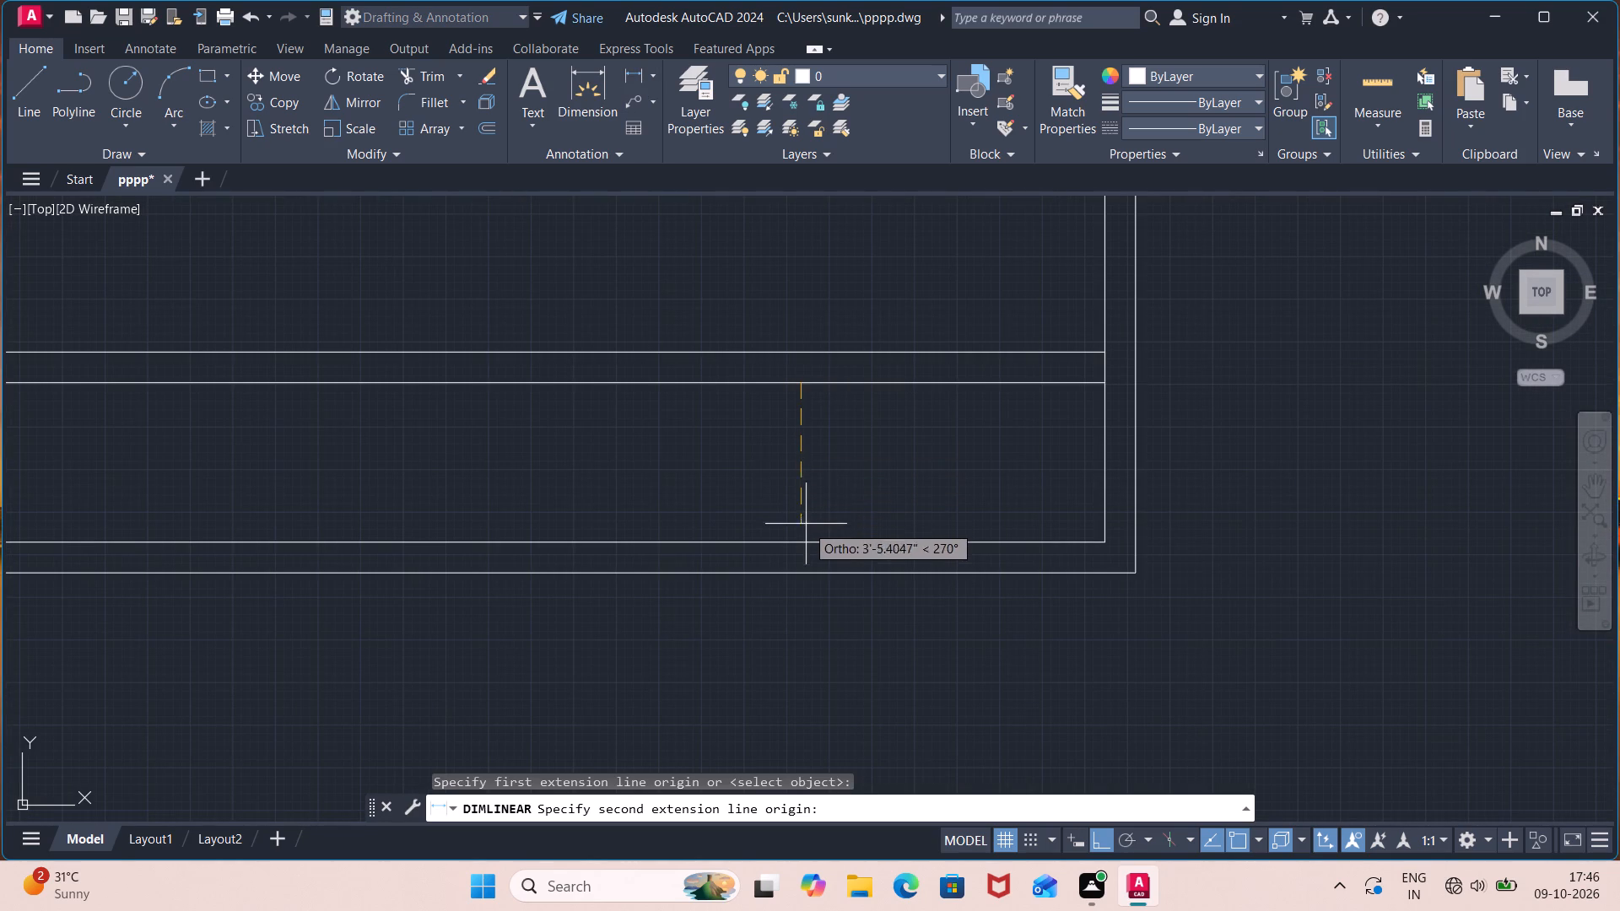
pyautogui.click(807, 539)
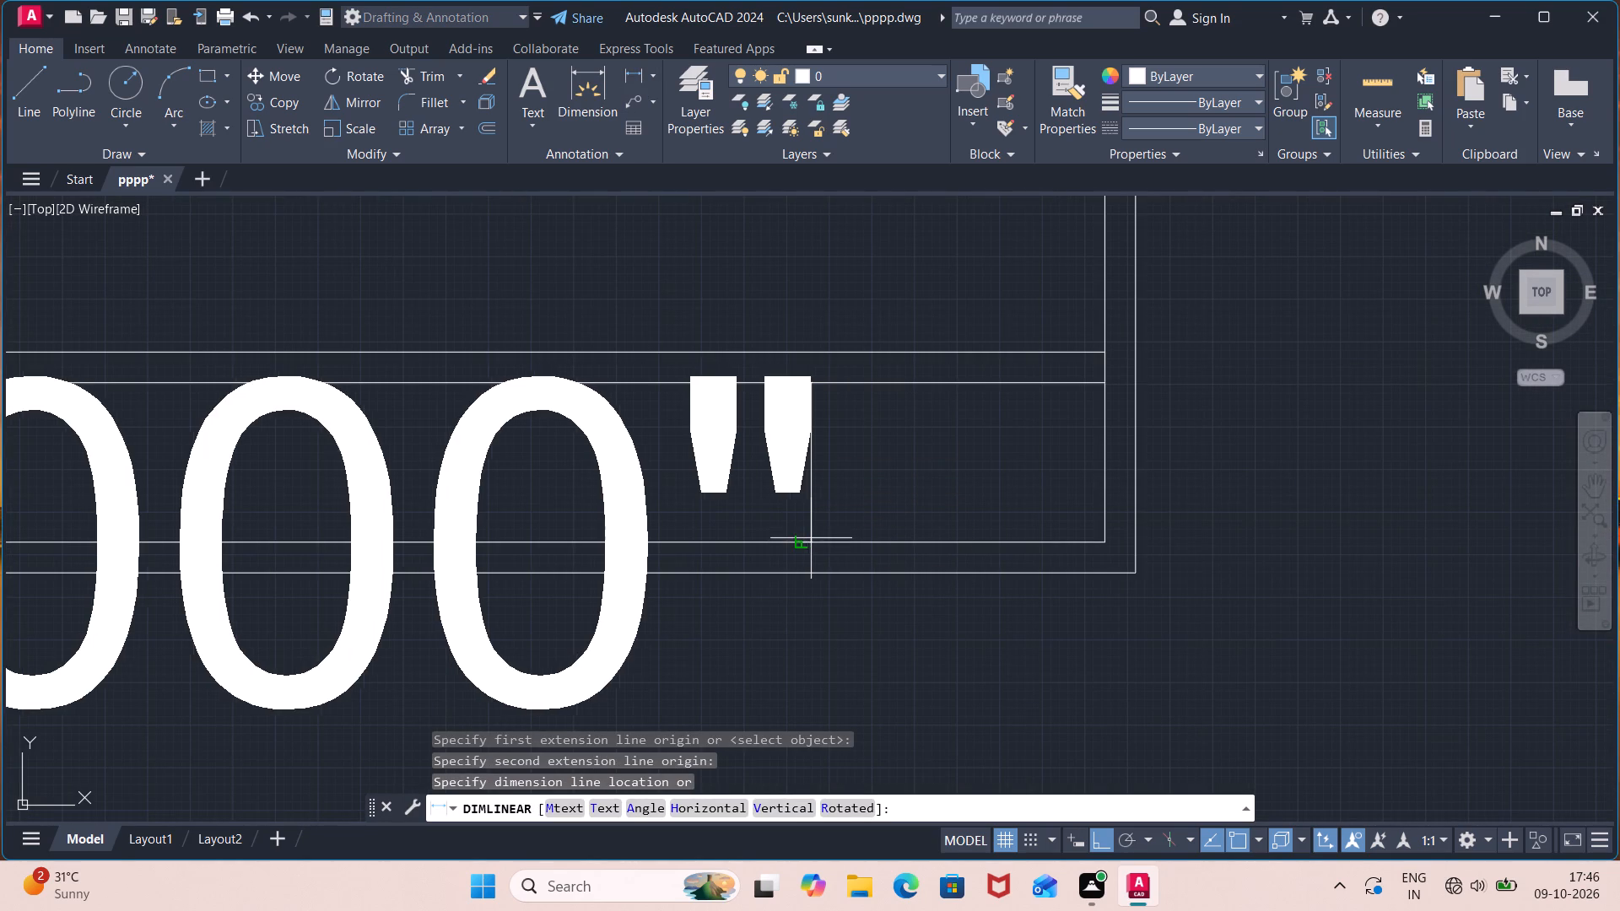
pyautogui.scroll(-4, 812, 537)
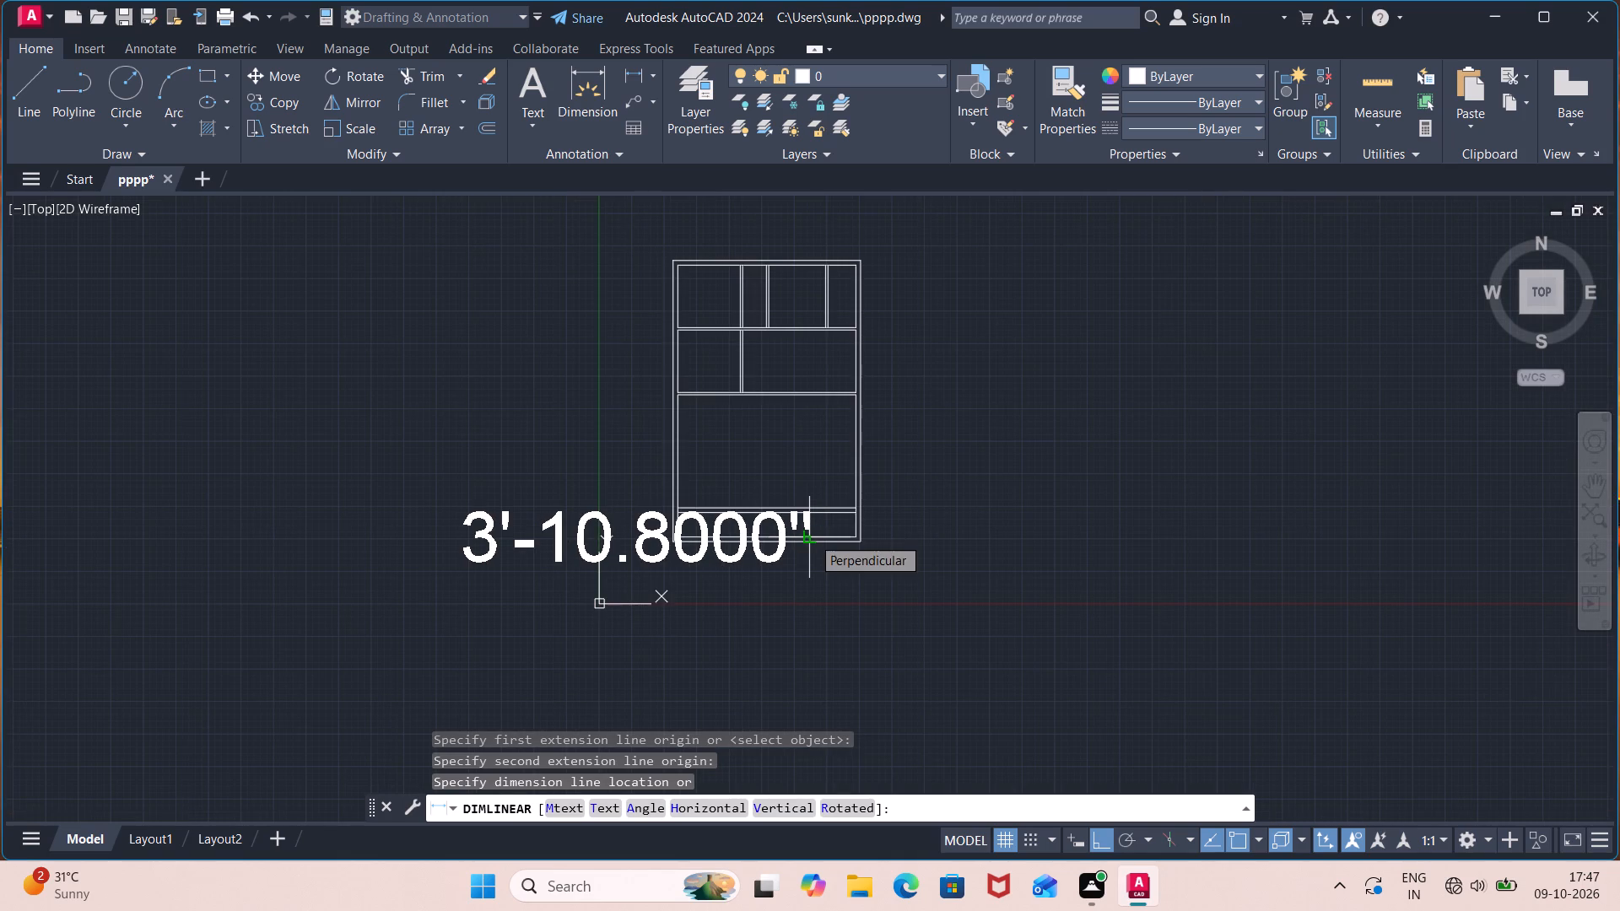
pyautogui.press('Escape')
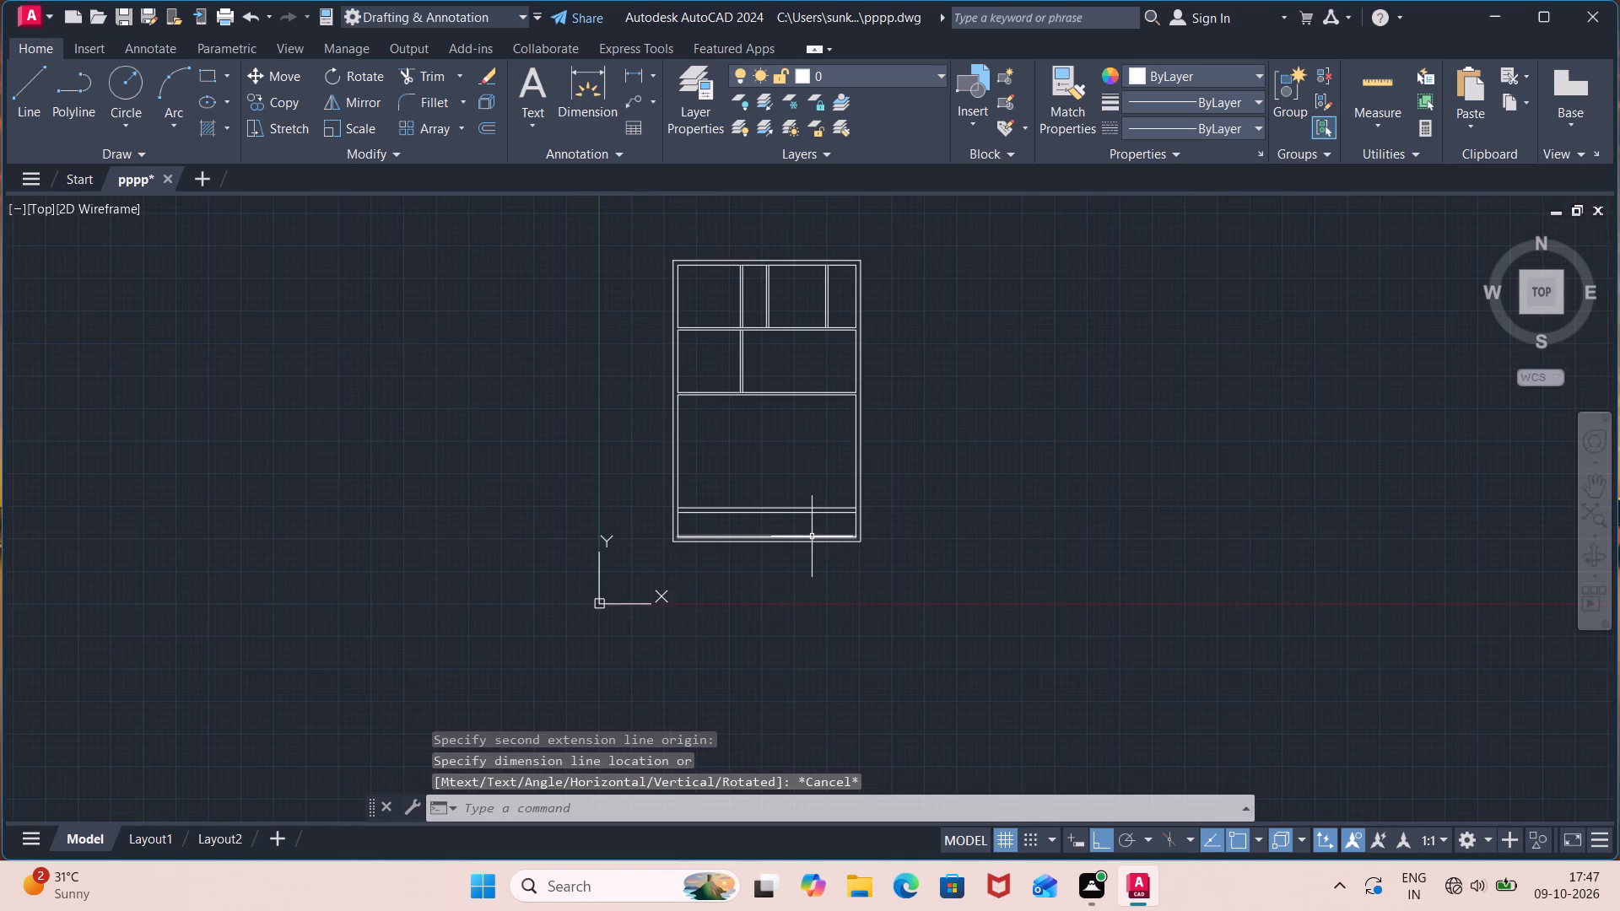
# Delete both horizontal lines near the bottom of the bottom room.
pyautogui.click(835, 482)
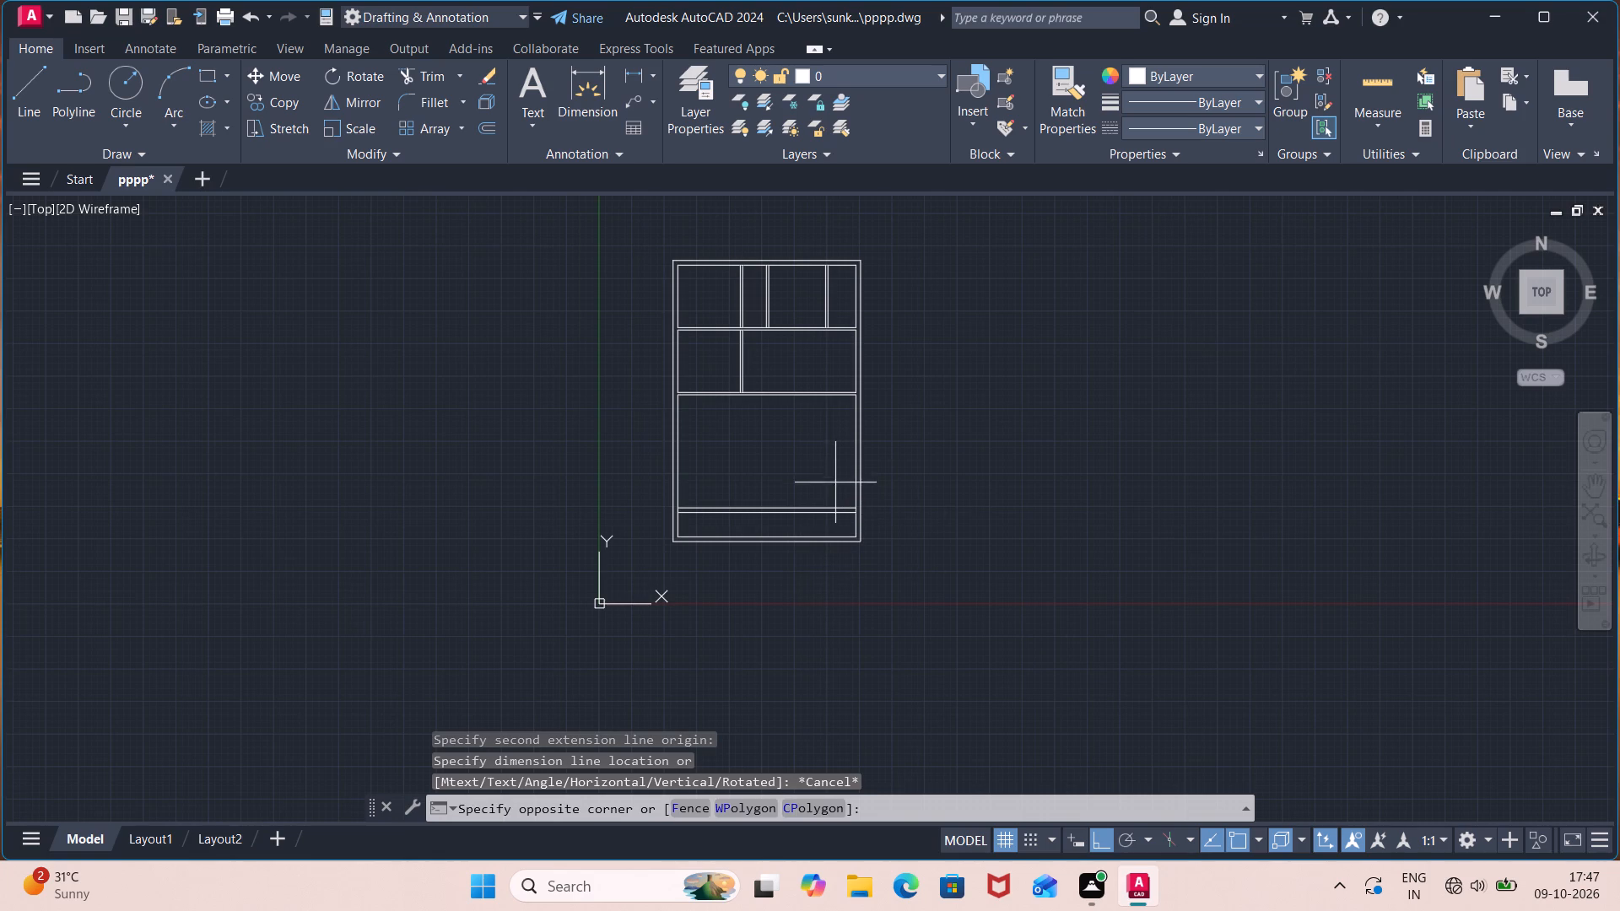
pyautogui.click(820, 526)
pyautogui.press('Delete')
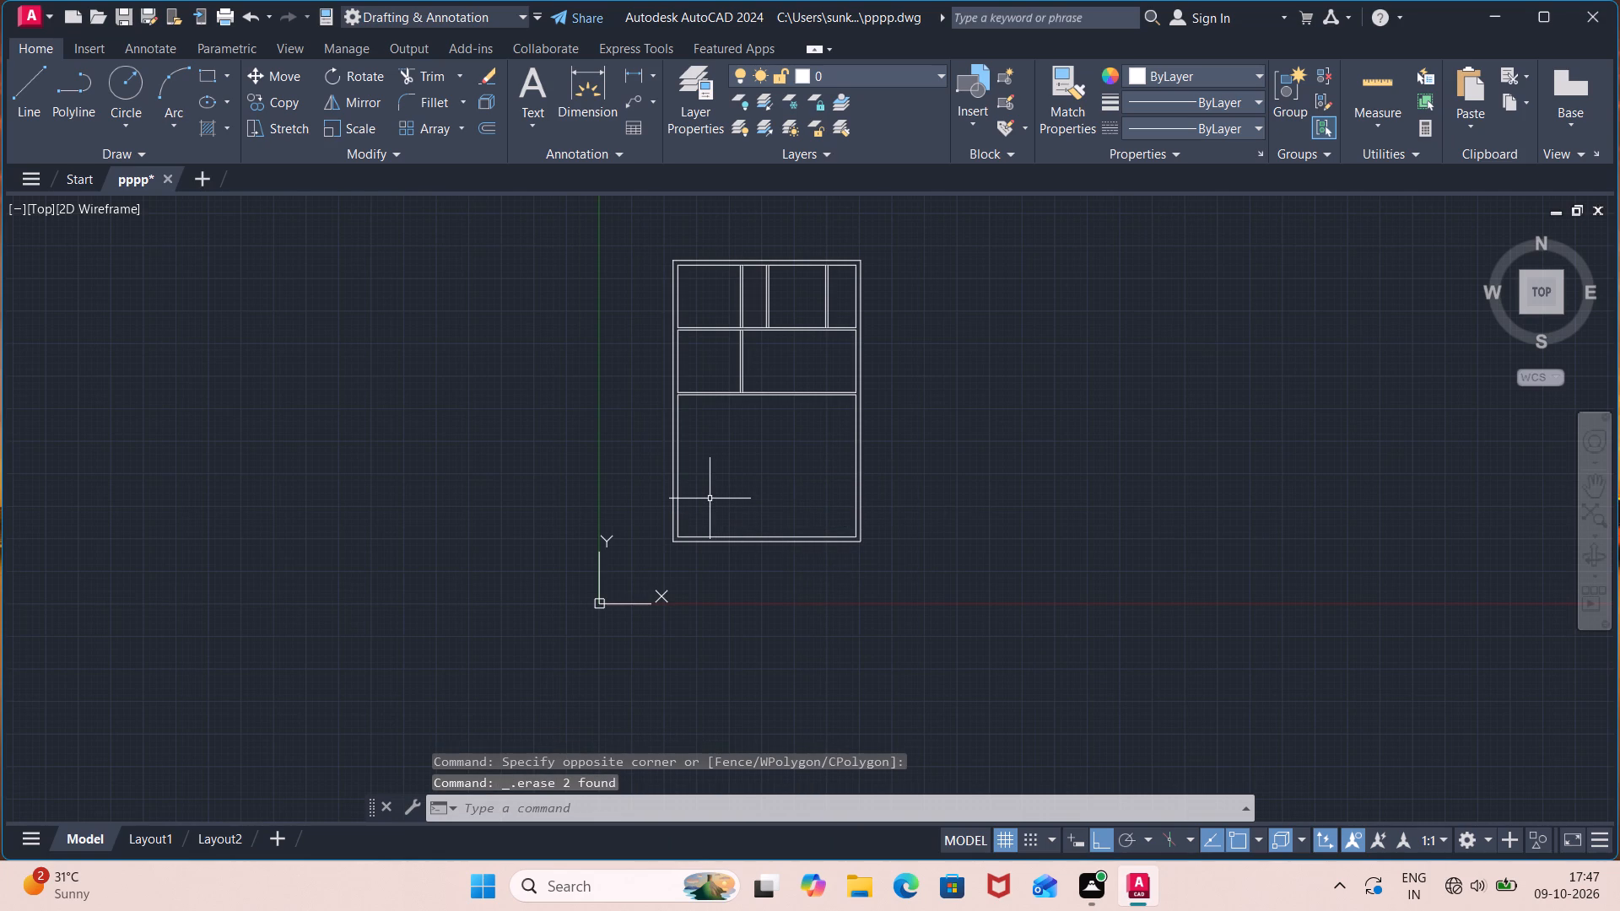
# Trim the upper line of the wall below the middle room, from the vertical partition to the right wall.
pyautogui.moveTo(708, 499); pyautogui.dragTo(792, 479, button='middle')
pyautogui.scroll(2, 796, 408)
pyautogui.moveTo(796, 408); pyautogui.dragTo(791, 553, button='middle')
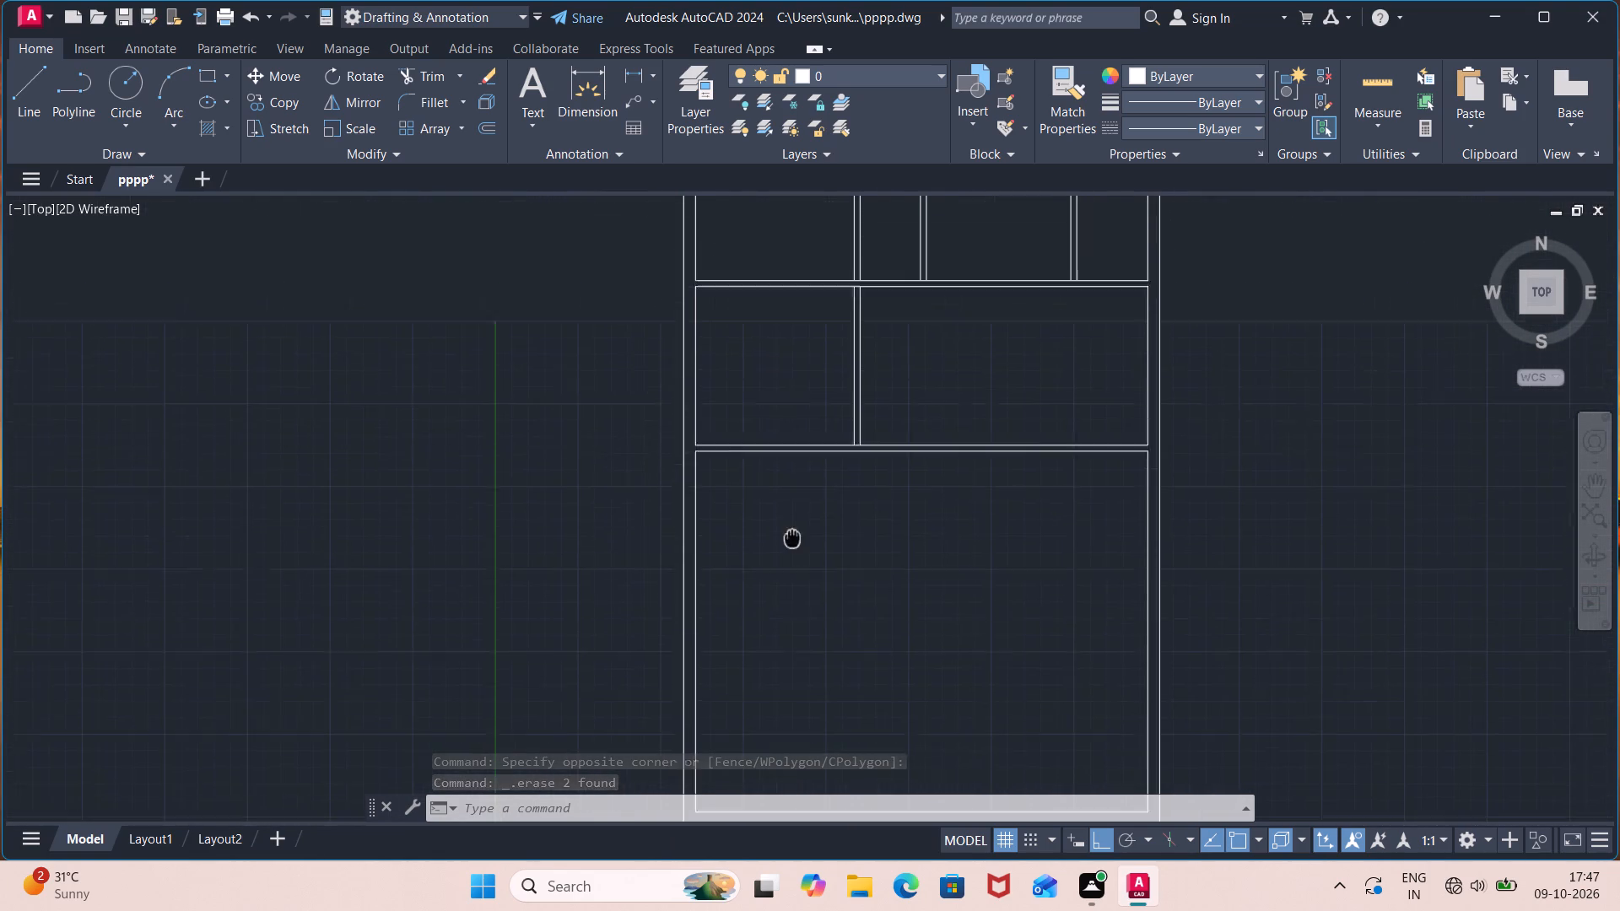
pyautogui.moveTo(791, 553); pyautogui.dragTo(790, 597, button='middle')
pyautogui.scroll(2, 811, 561)
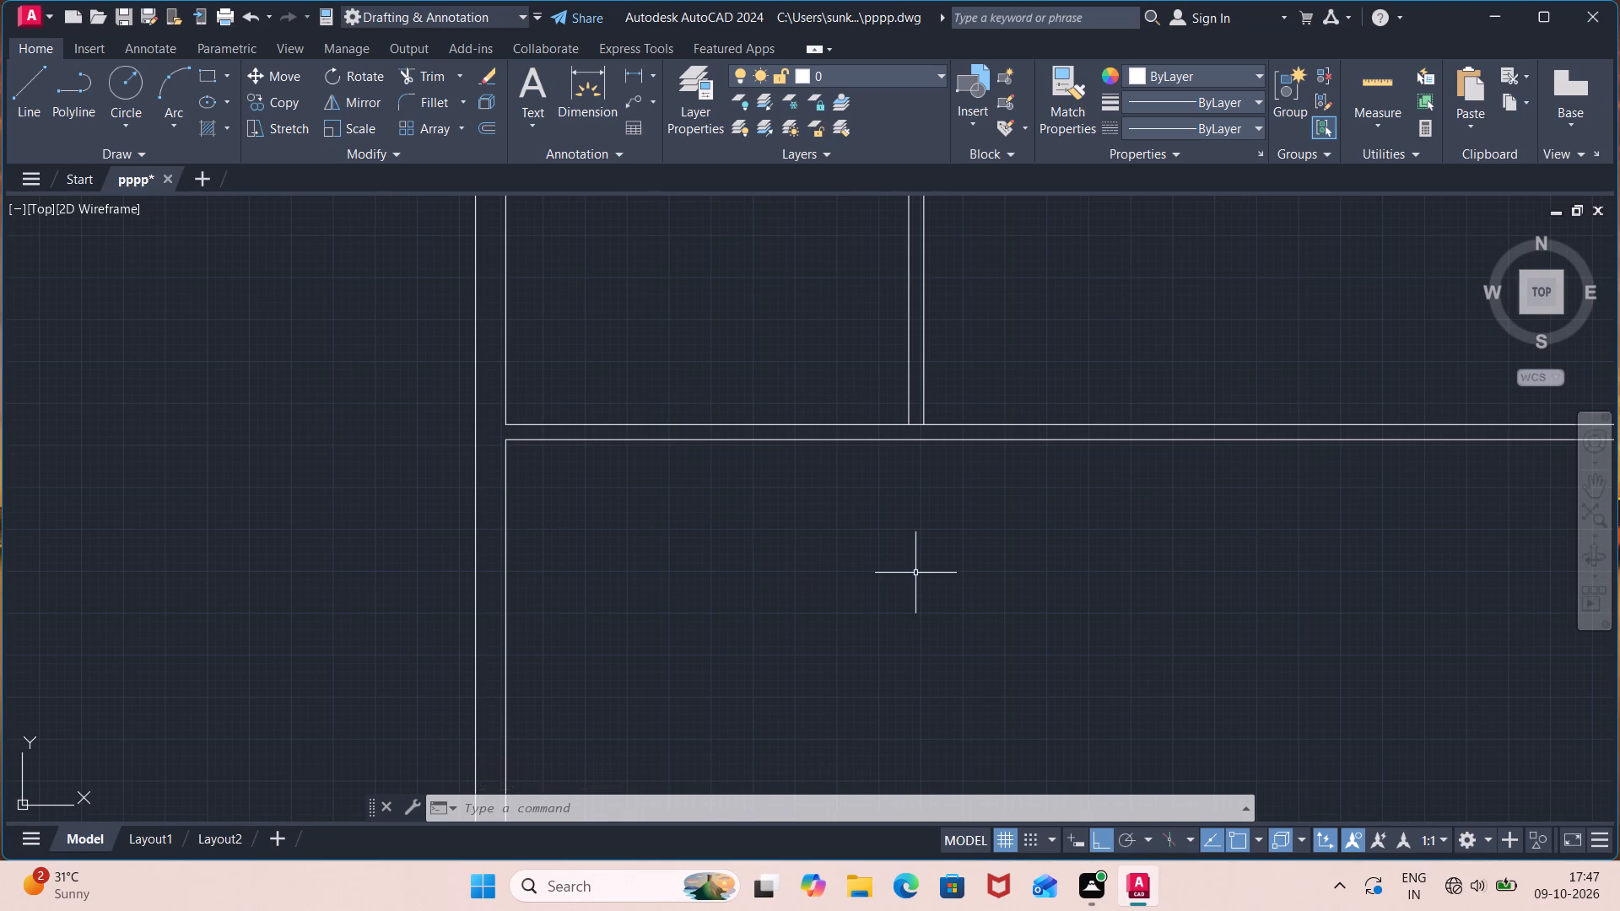
pyautogui.write('tr')
pyautogui.press('Return')
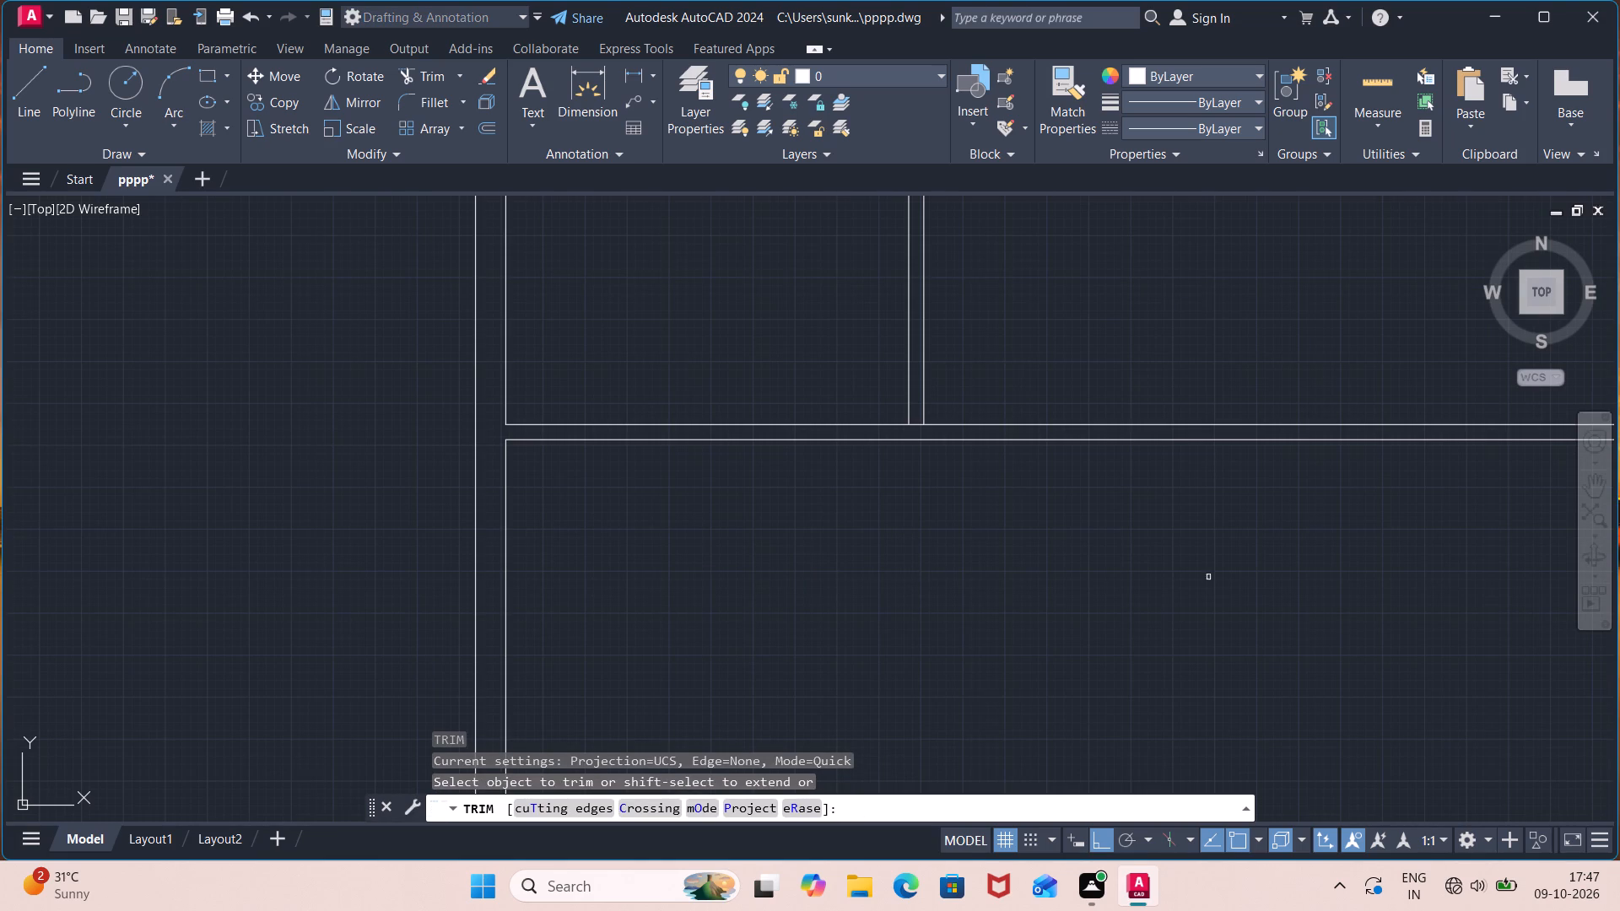
pyautogui.scroll(-2, 1261, 566)
pyautogui.click(1318, 453)
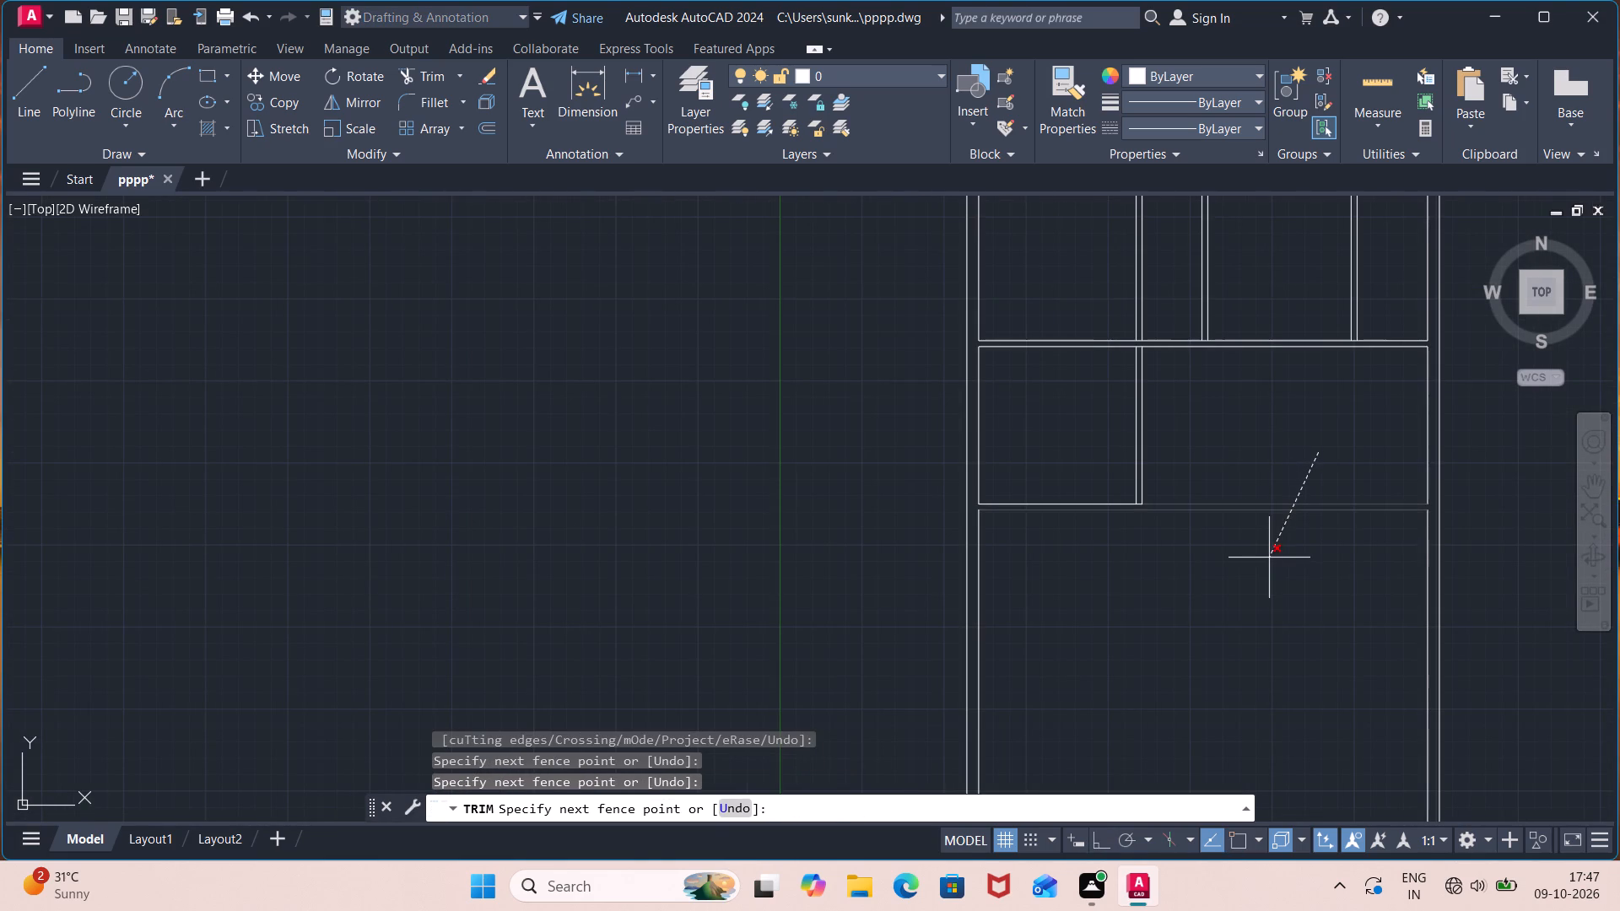
pyautogui.click(1245, 508)
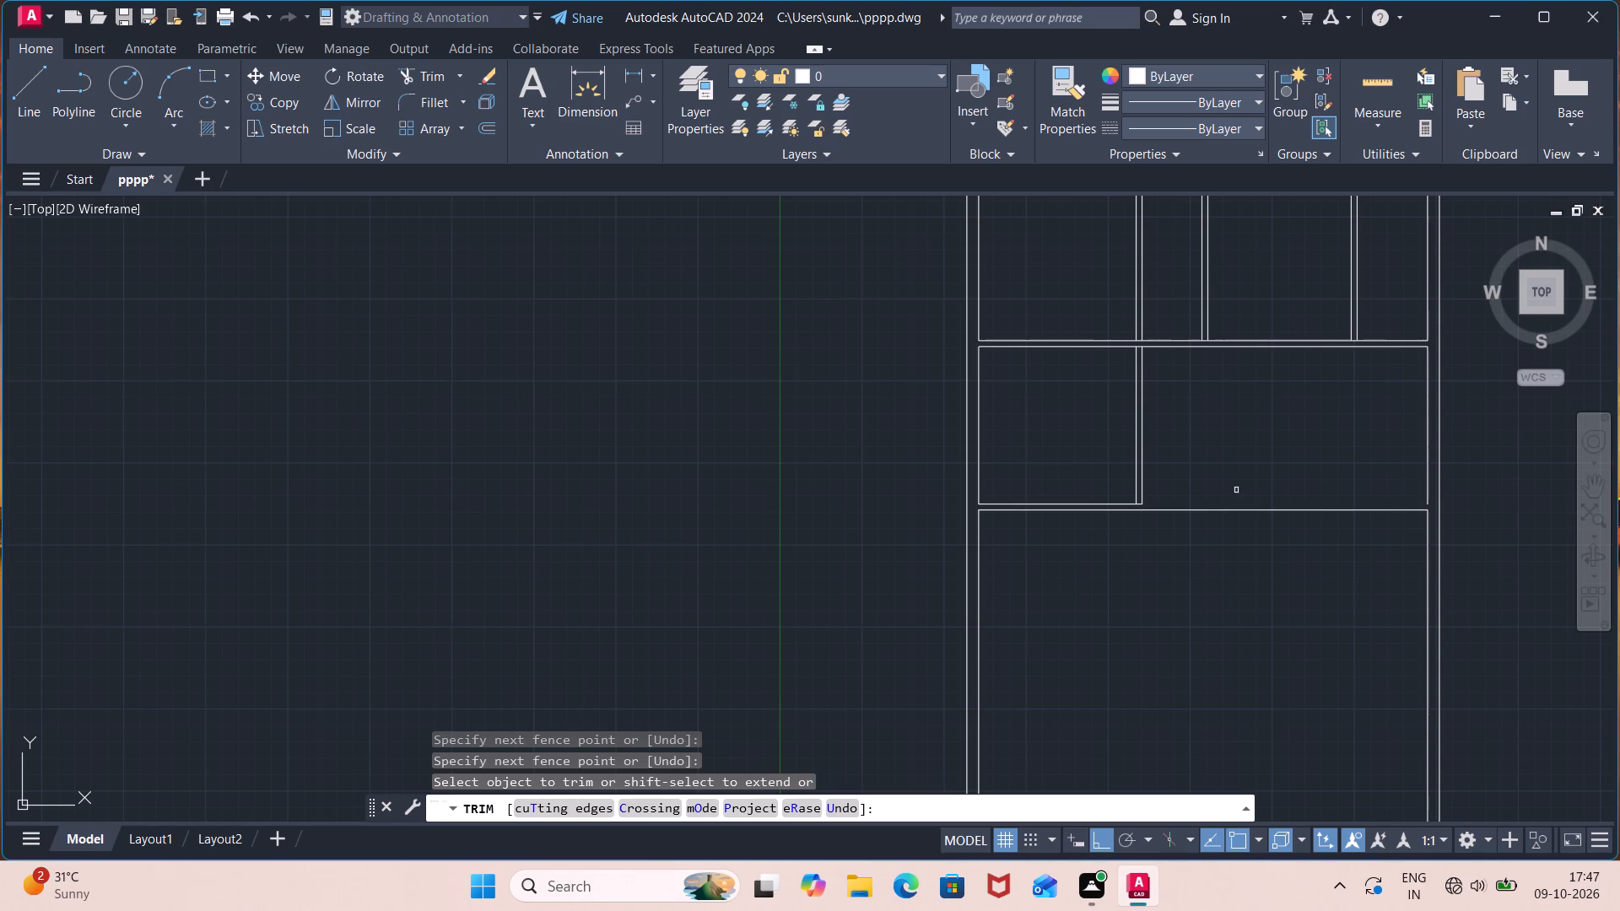
pyautogui.press('Escape')
# Draw a short vertical line extending the partition's right face down to the lower line of the horizontal wall.
pyautogui.press('l')
pyautogui.press('Return')
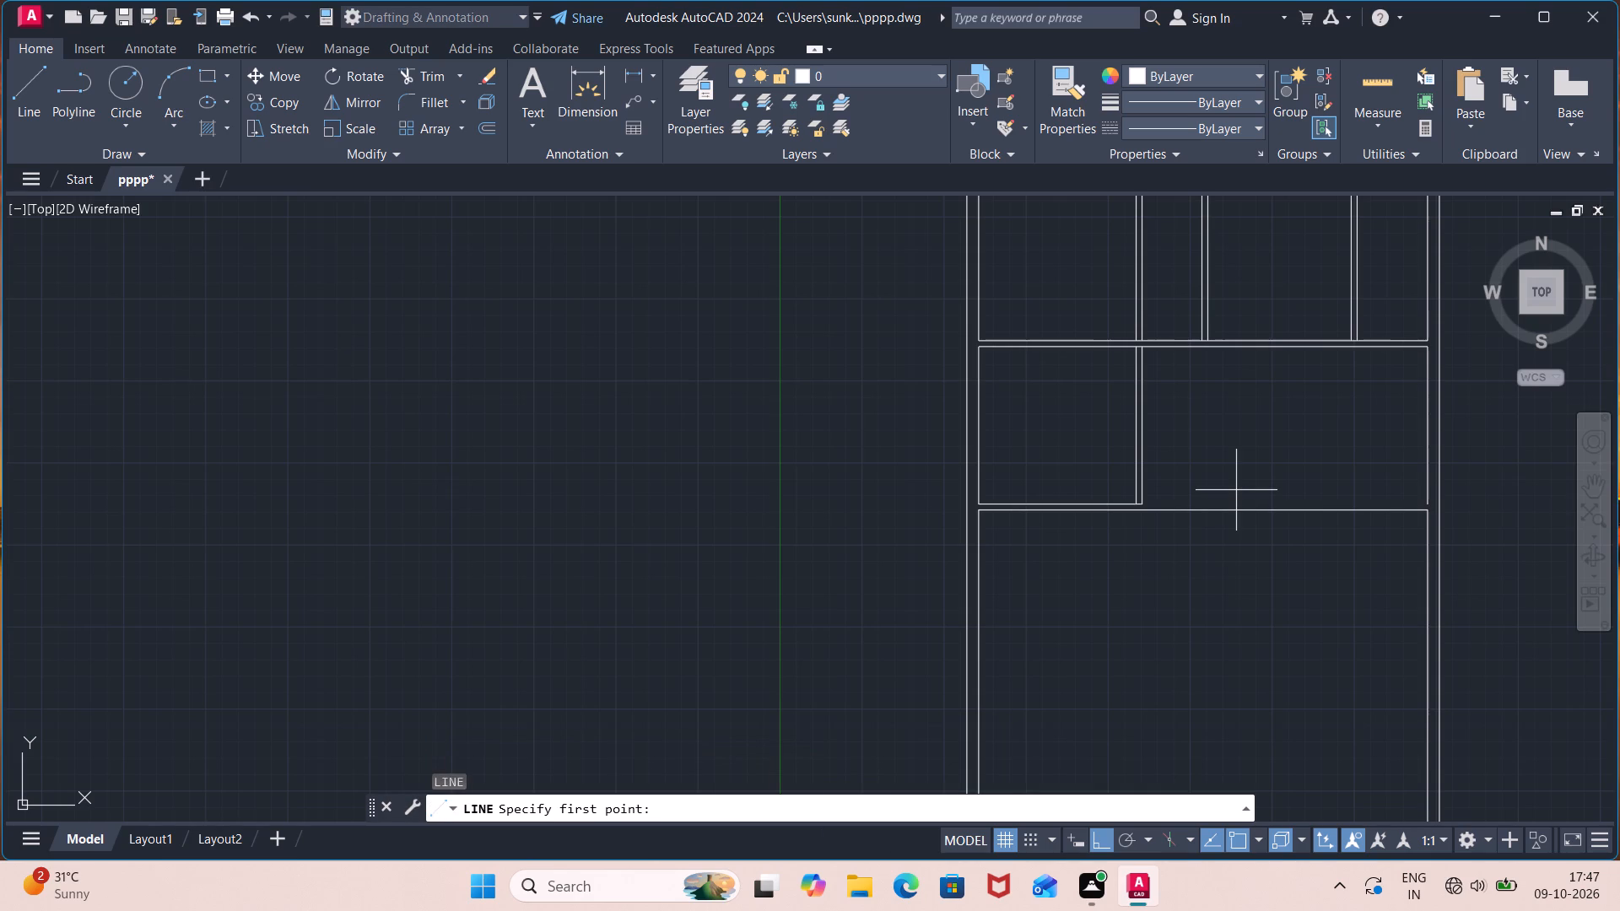
pyautogui.scroll(2, 1135, 507)
pyautogui.click(1148, 495)
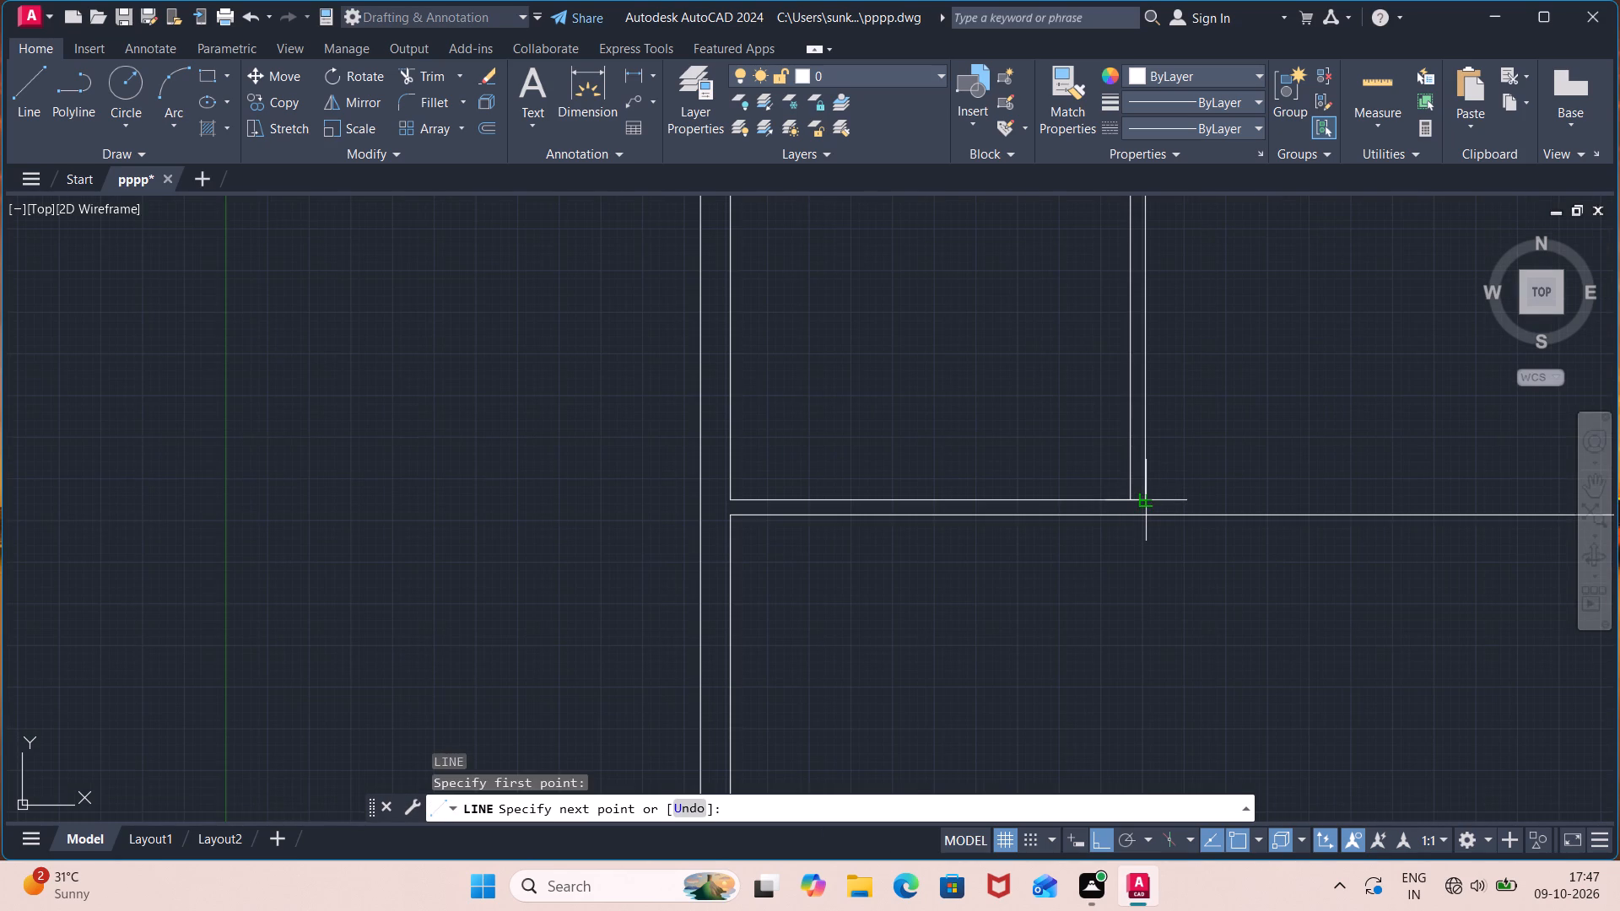
pyautogui.click(1147, 515)
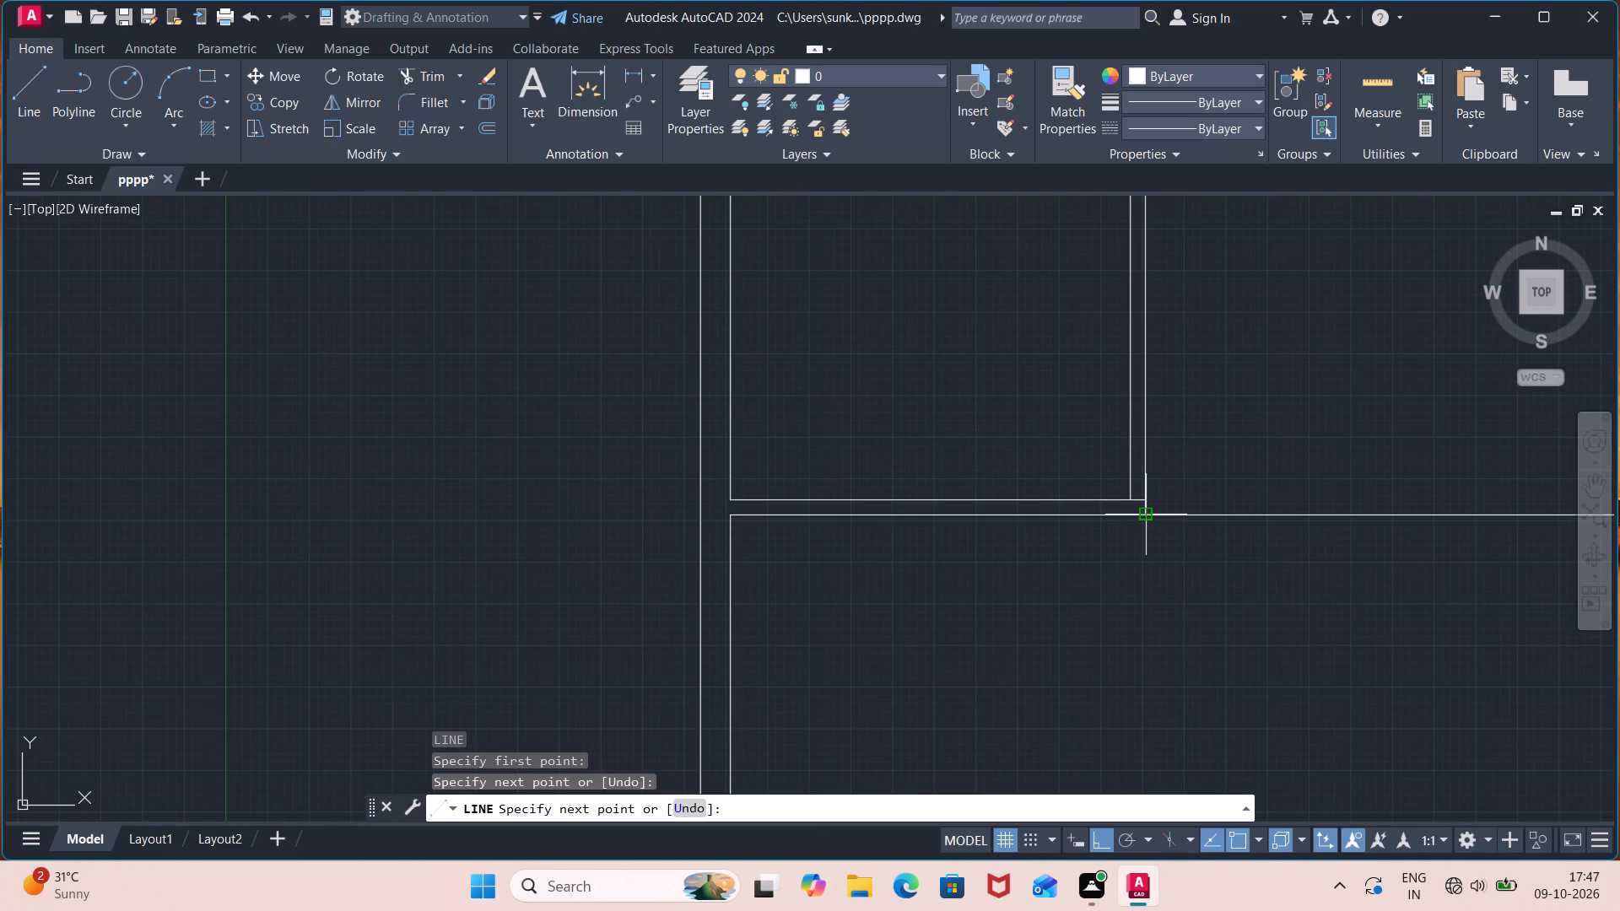
pyautogui.press('Escape')
# Trim the stub between the partition's faces and the lower wall line to the right of the new corner.
pyautogui.write('tr')
pyautogui.press('Return')
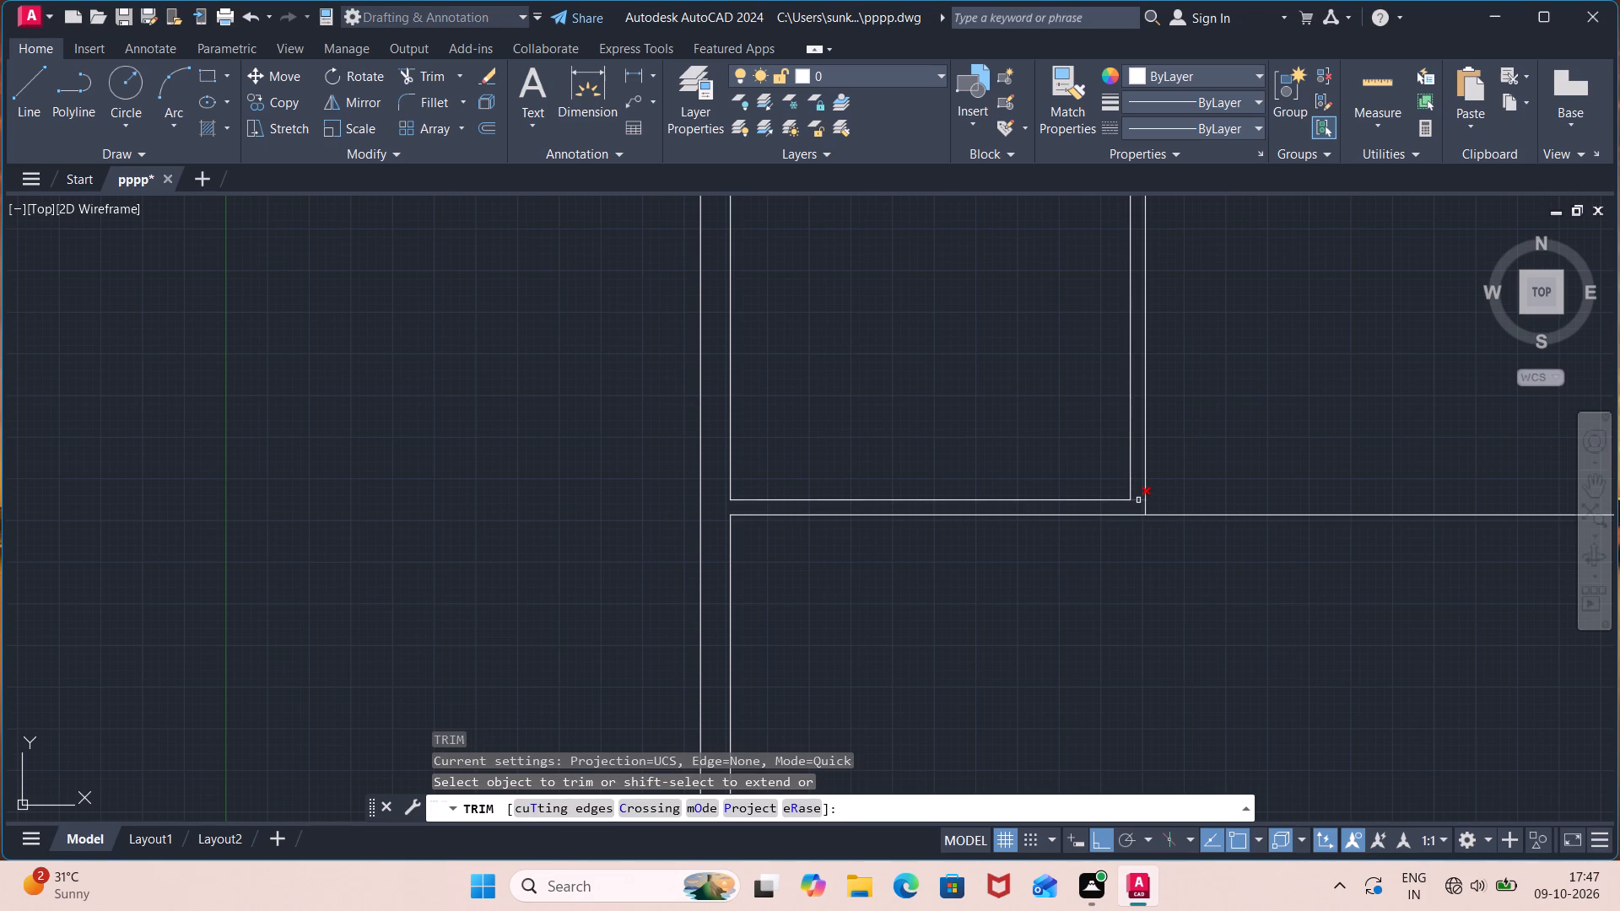
pyautogui.click(1138, 500)
pyautogui.click(1257, 529)
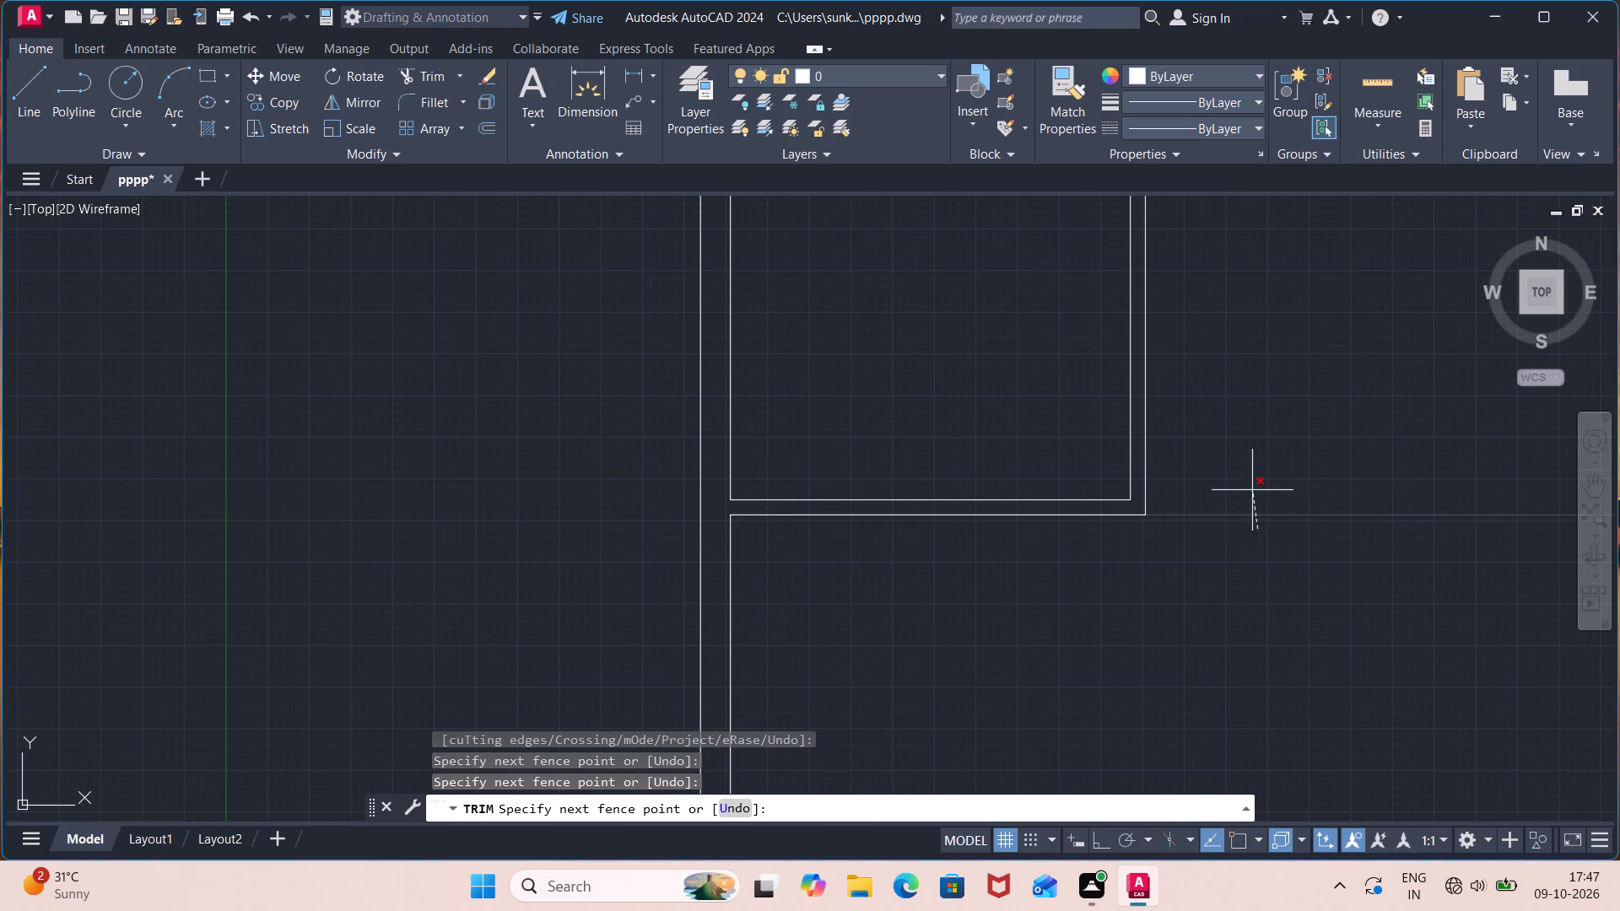
pyautogui.click(1250, 488)
# Trim the wall line segments closing the lower ends of the three vertical partitions in the top row of rooms.
pyautogui.scroll(-1, 1250, 488)
pyautogui.moveTo(1250, 488); pyautogui.dragTo(1220, 516, button='middle')
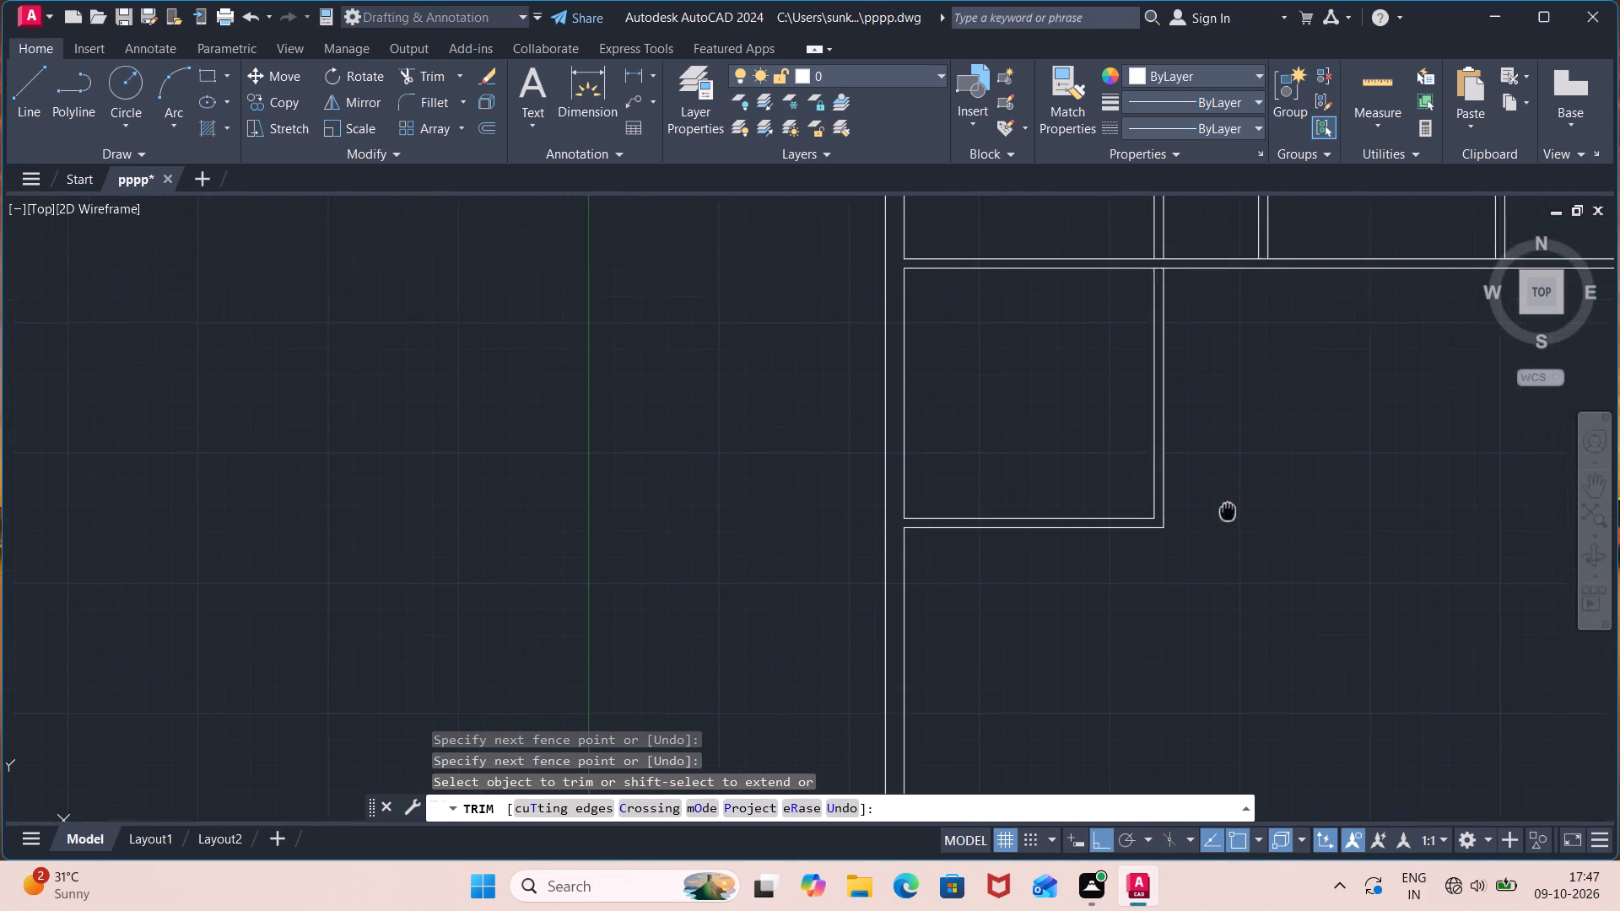
pyautogui.moveTo(1220, 516); pyautogui.dragTo(1096, 660, button='middle')
pyautogui.scroll(1, 1042, 413)
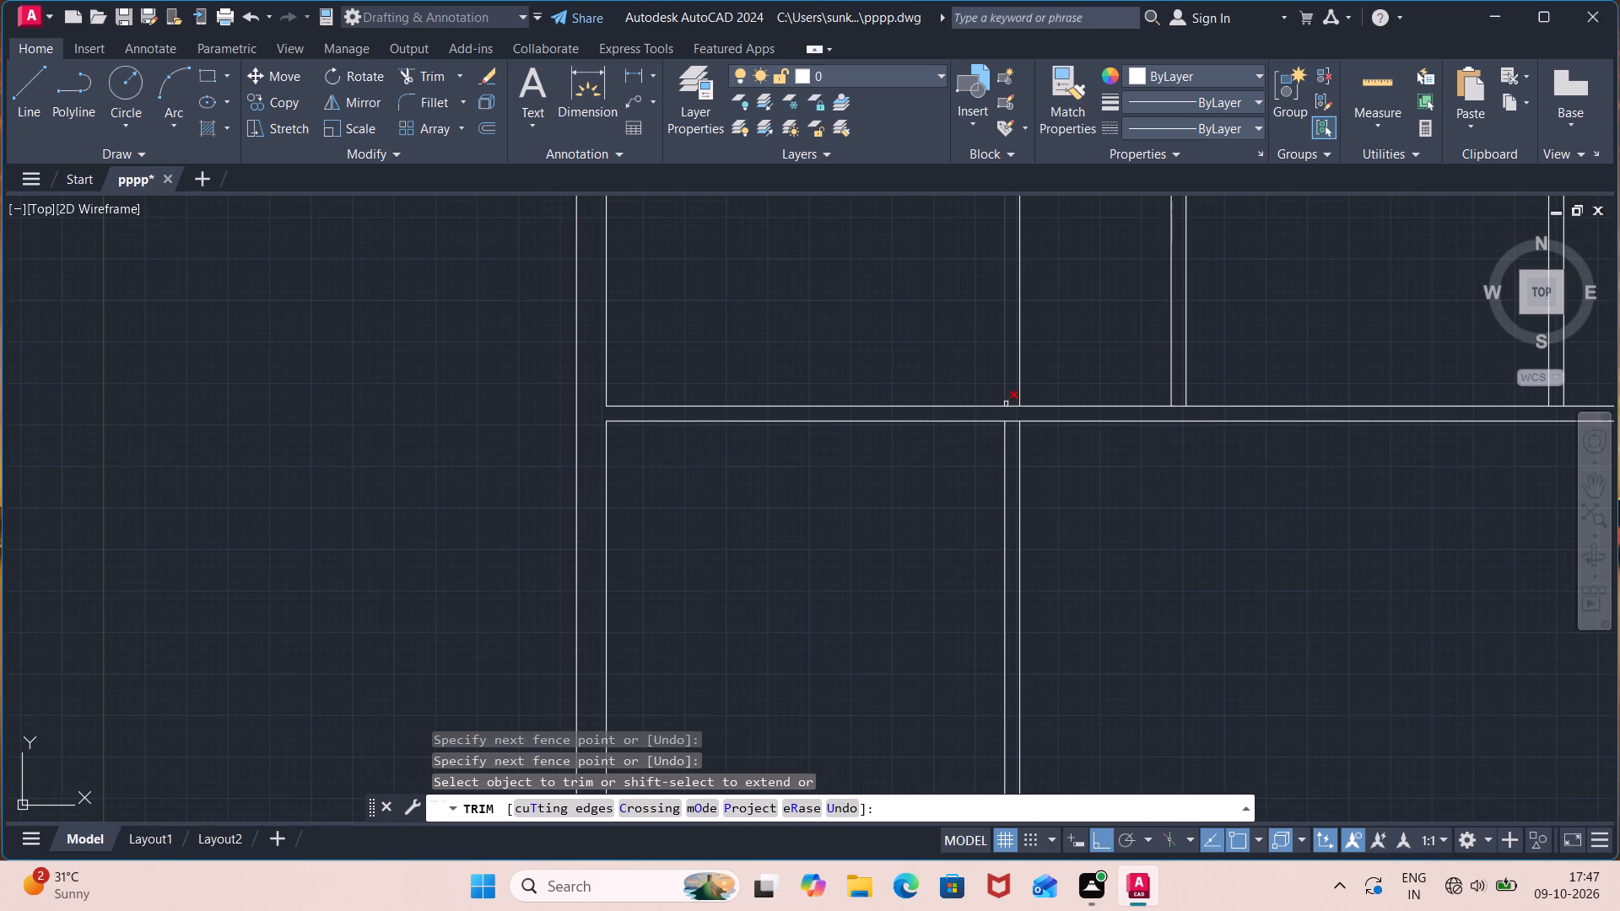
pyautogui.click(1012, 404)
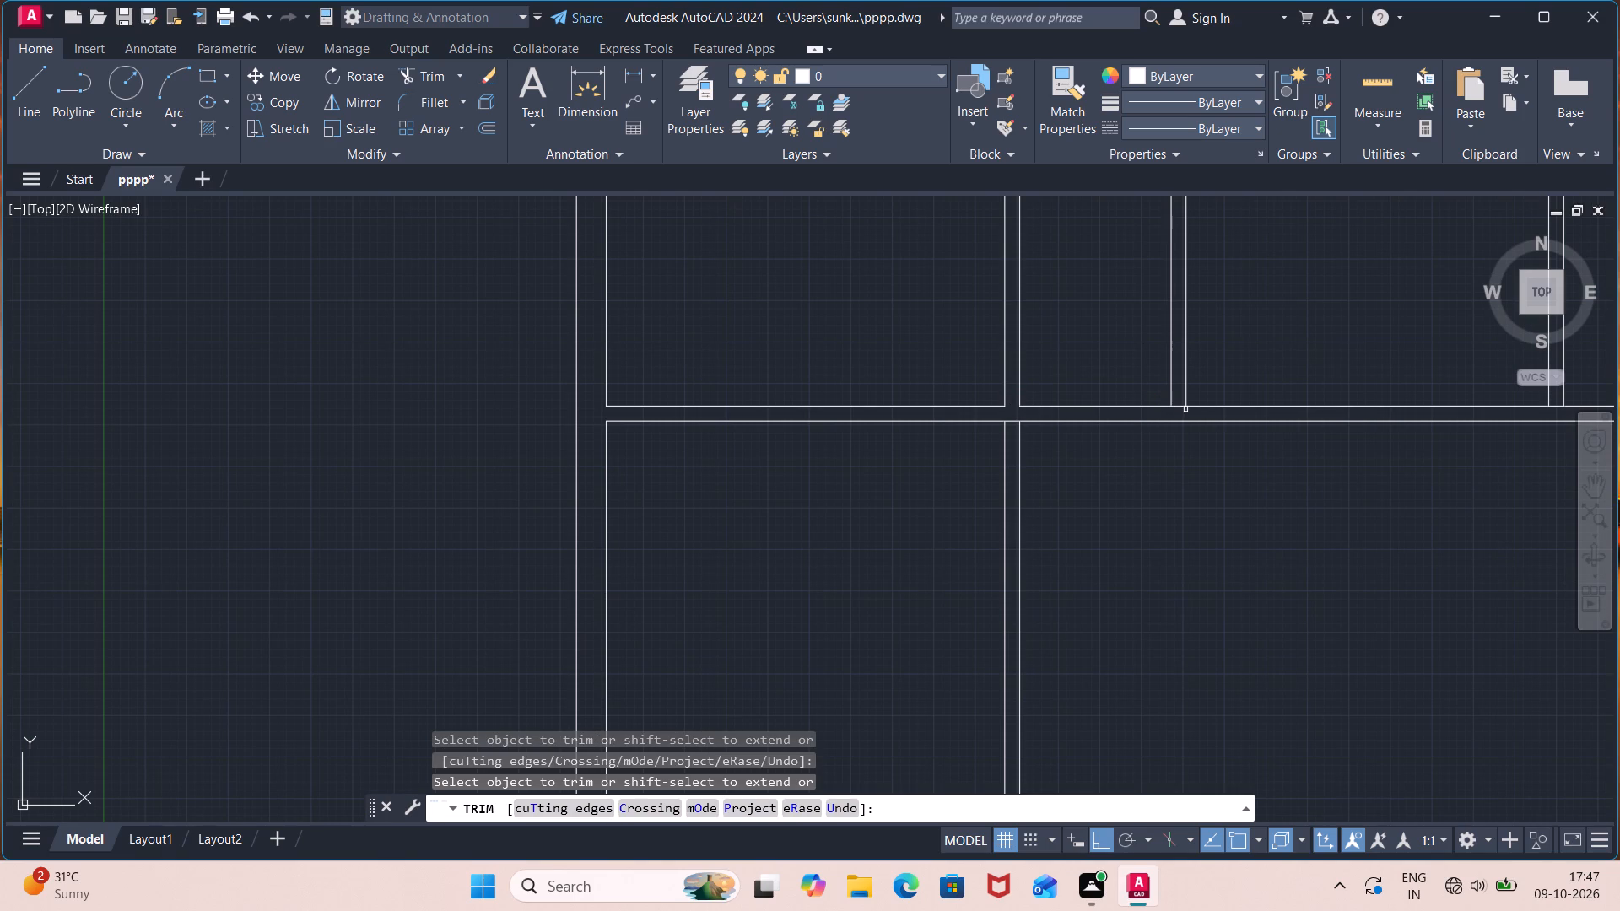
pyautogui.click(1177, 406)
pyautogui.scroll(-1, 1380, 482)
pyautogui.moveTo(1456, 488); pyautogui.dragTo(1283, 562, button='middle')
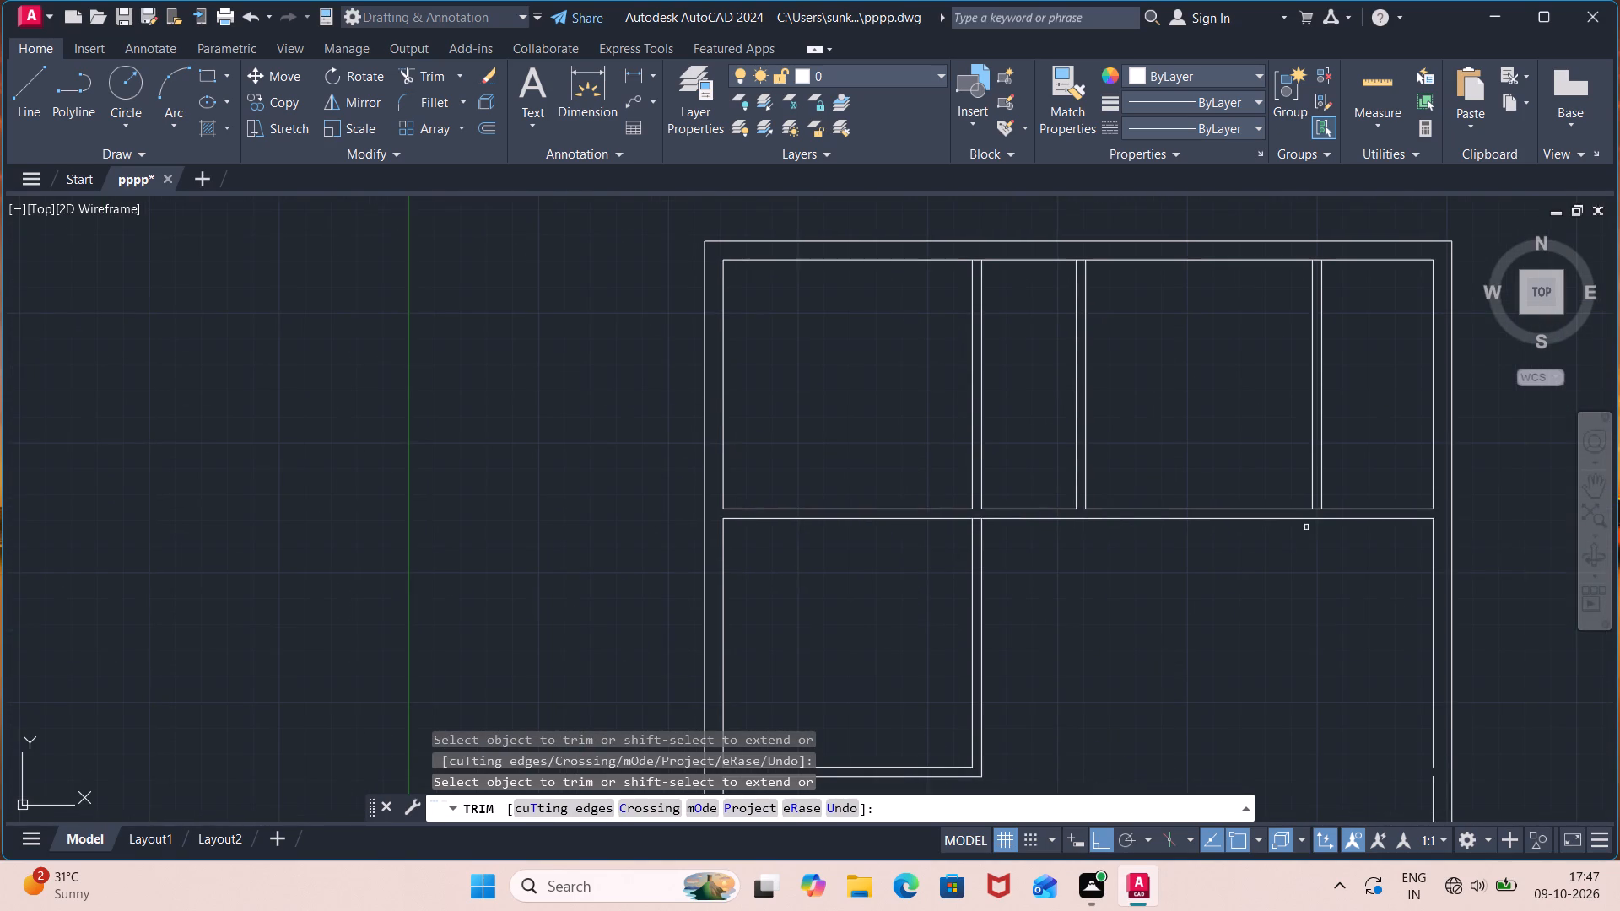
pyautogui.scroll(3, 1320, 508)
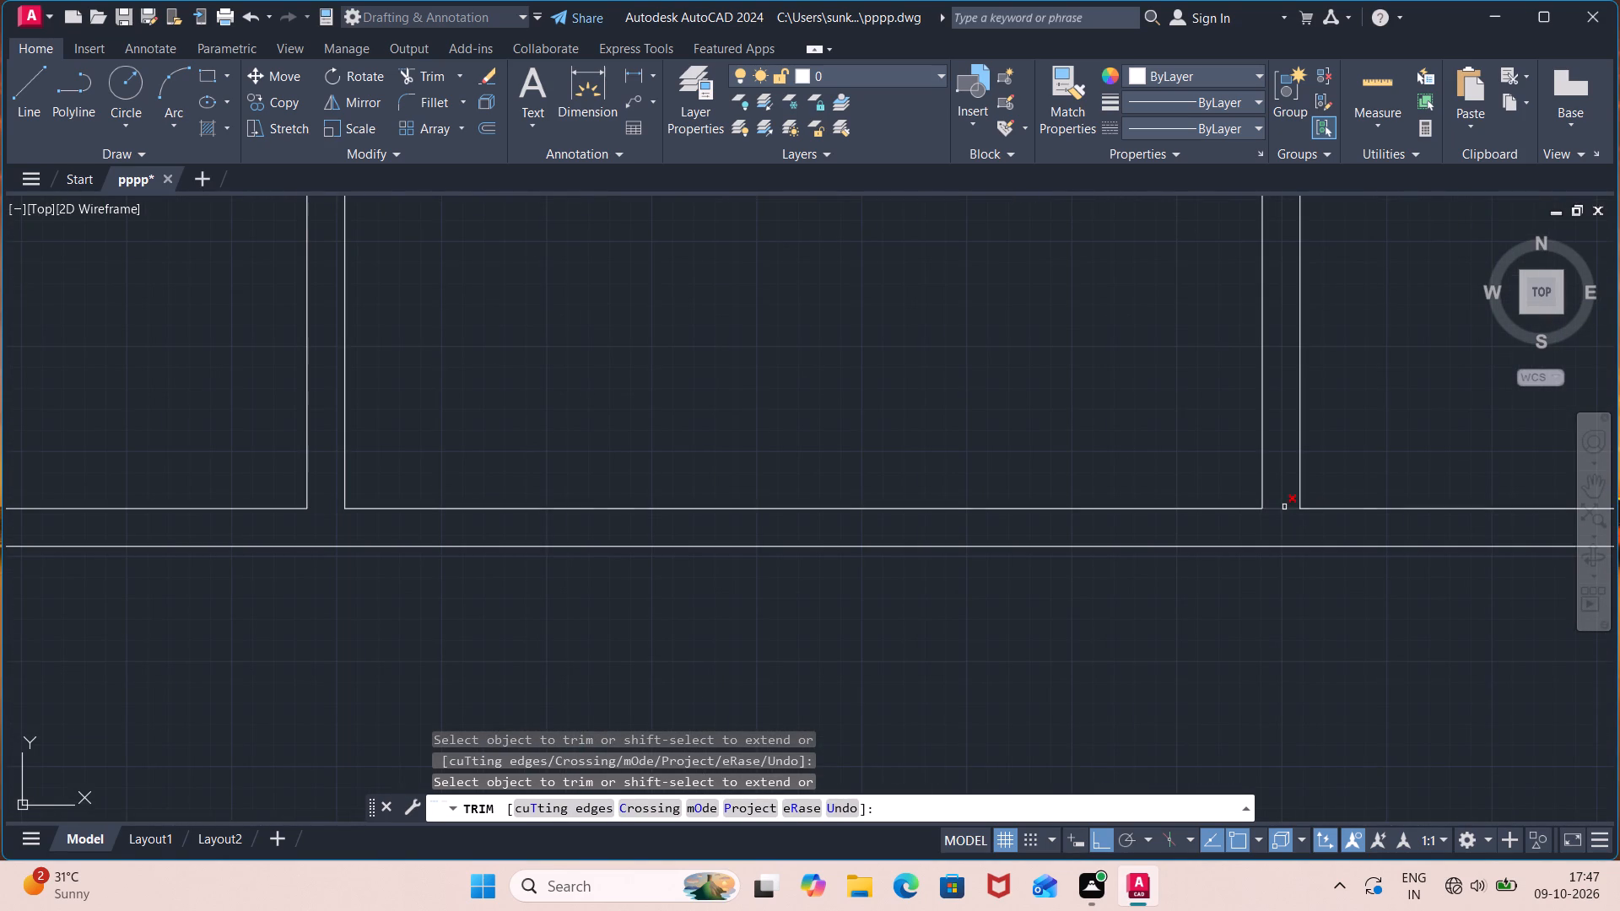
pyautogui.click(1284, 507)
# Trim the inner top wall line segments closing the upper ends of the three vertical partitions.
pyautogui.scroll(-4, 1265, 588)
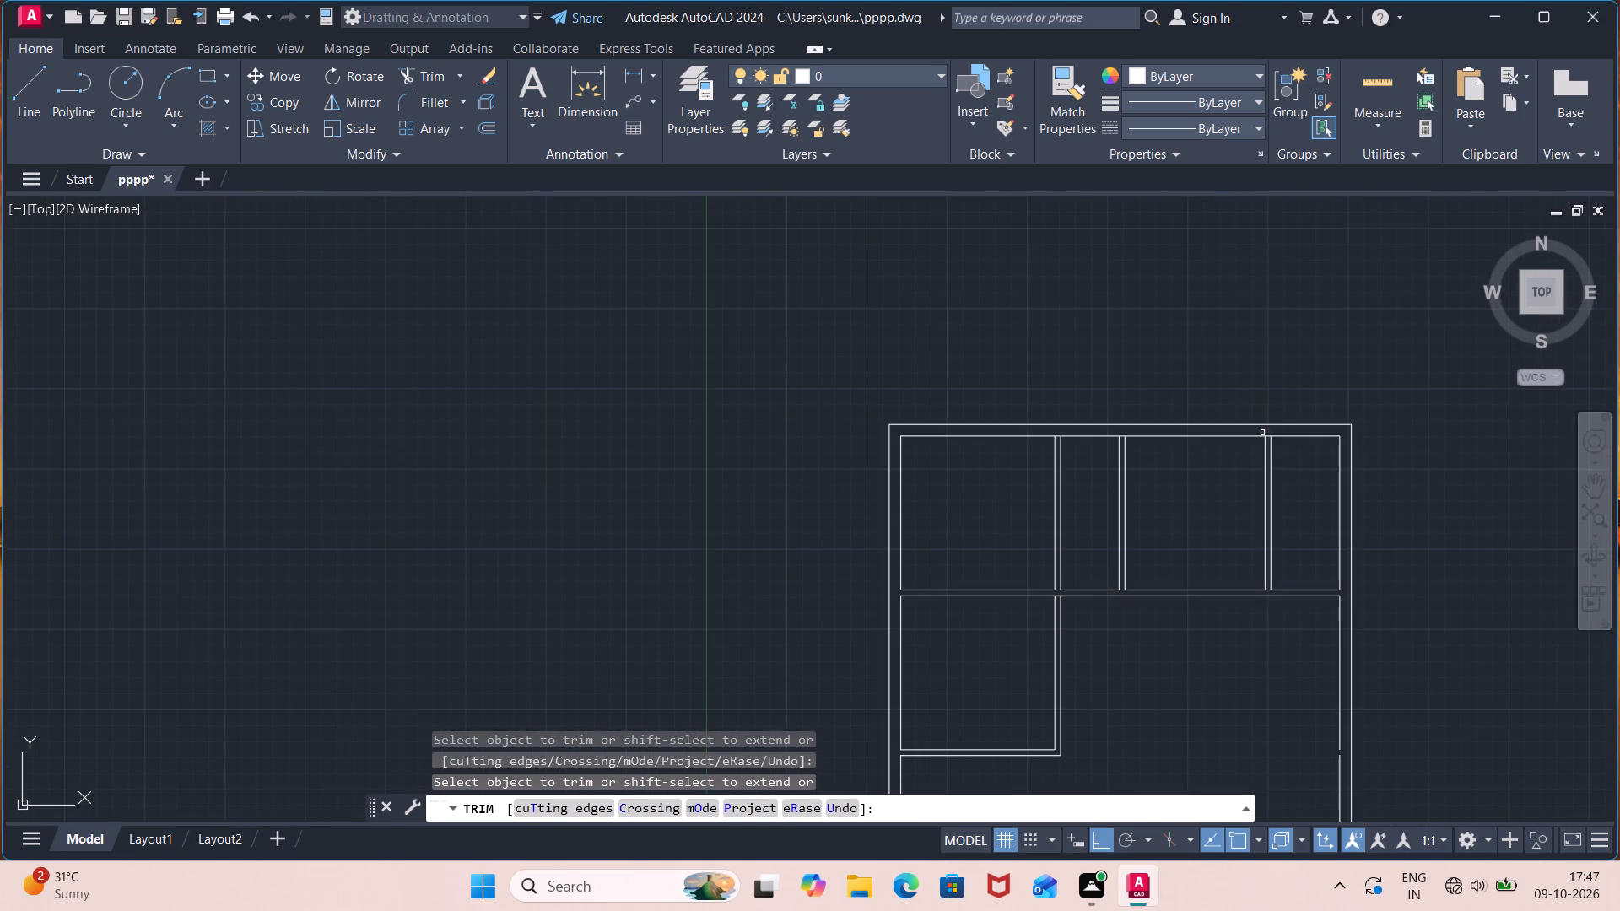
pyautogui.scroll(3, 1262, 432)
pyautogui.click(1255, 448)
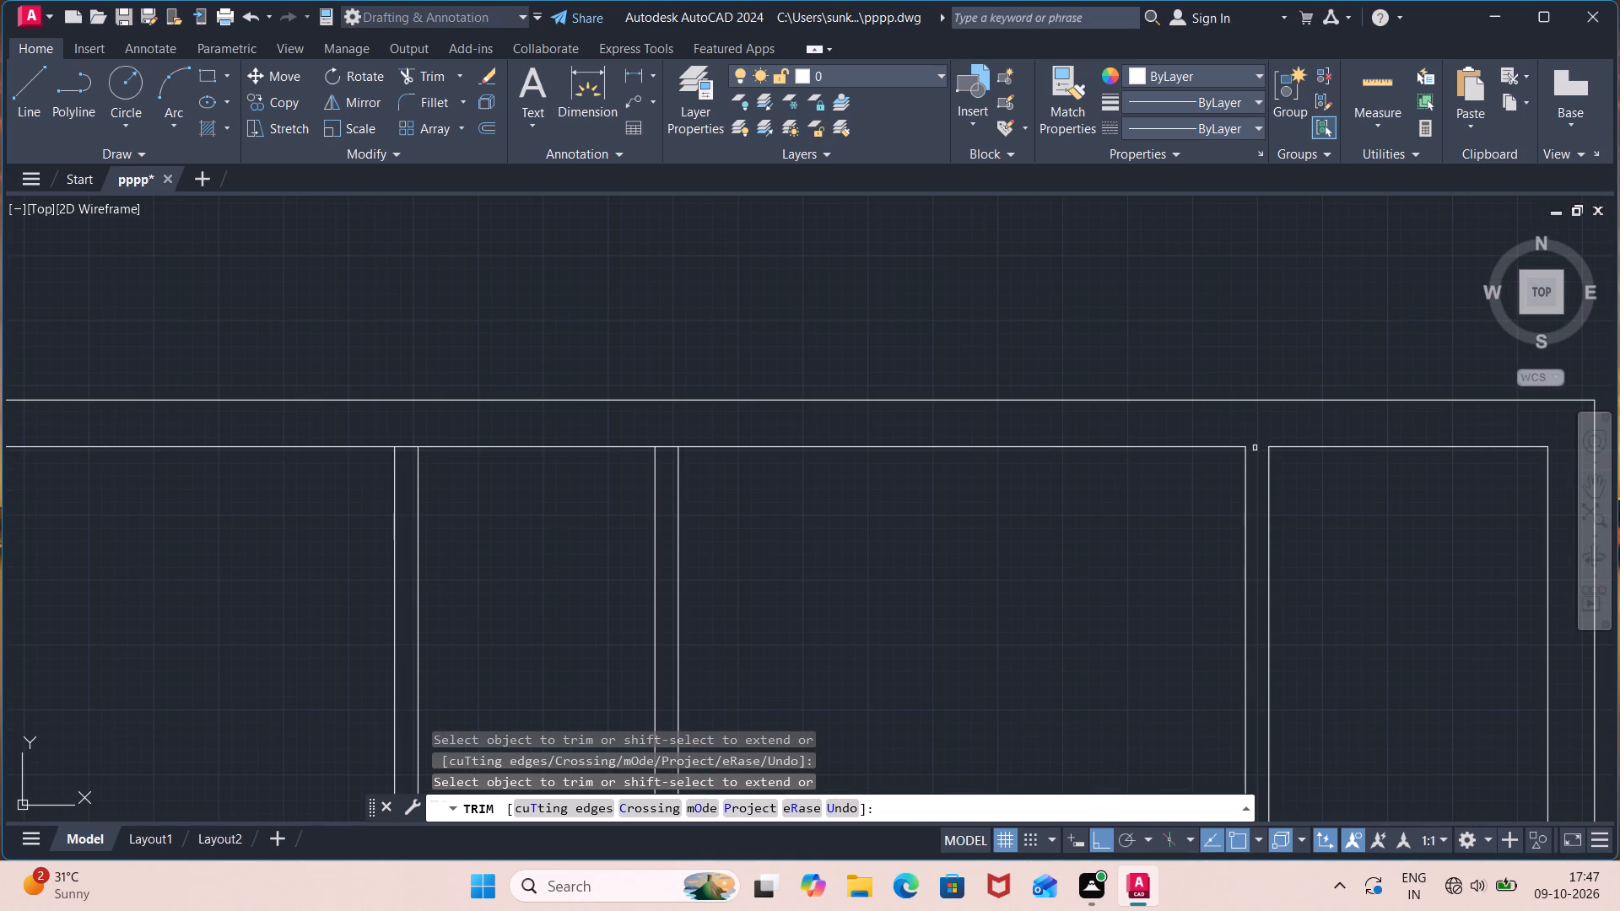
pyautogui.click(670, 447)
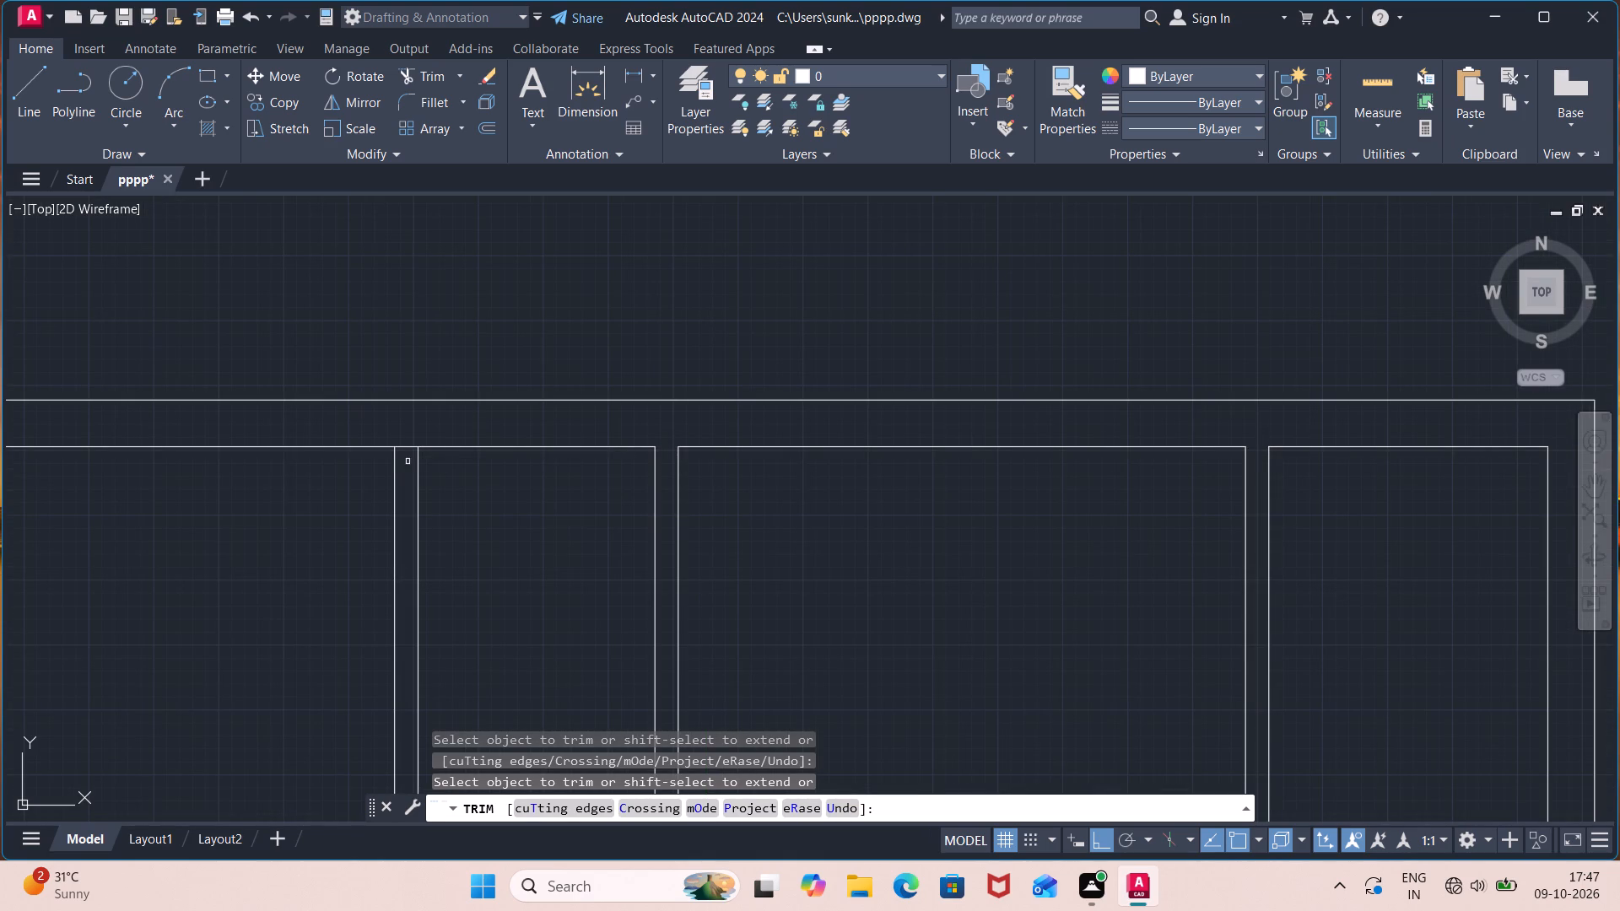
pyautogui.click(405, 447)
pyautogui.scroll(-3, 493, 532)
pyautogui.moveTo(518, 574); pyautogui.dragTo(543, 514, button='middle')
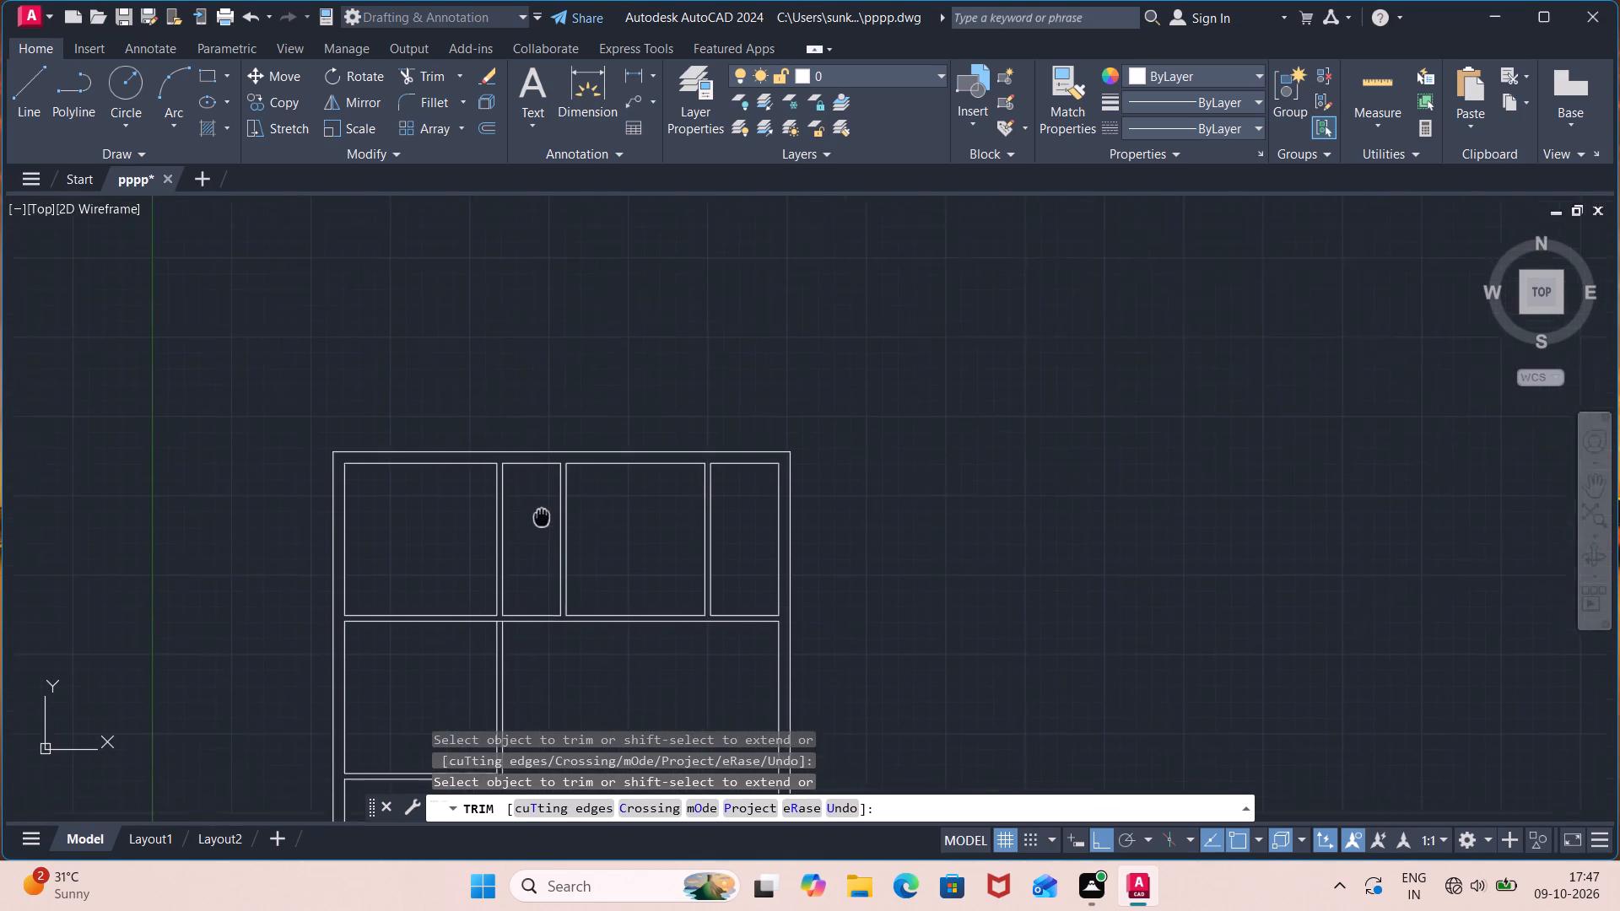
pyautogui.moveTo(543, 514); pyautogui.dragTo(596, 279, button='middle')
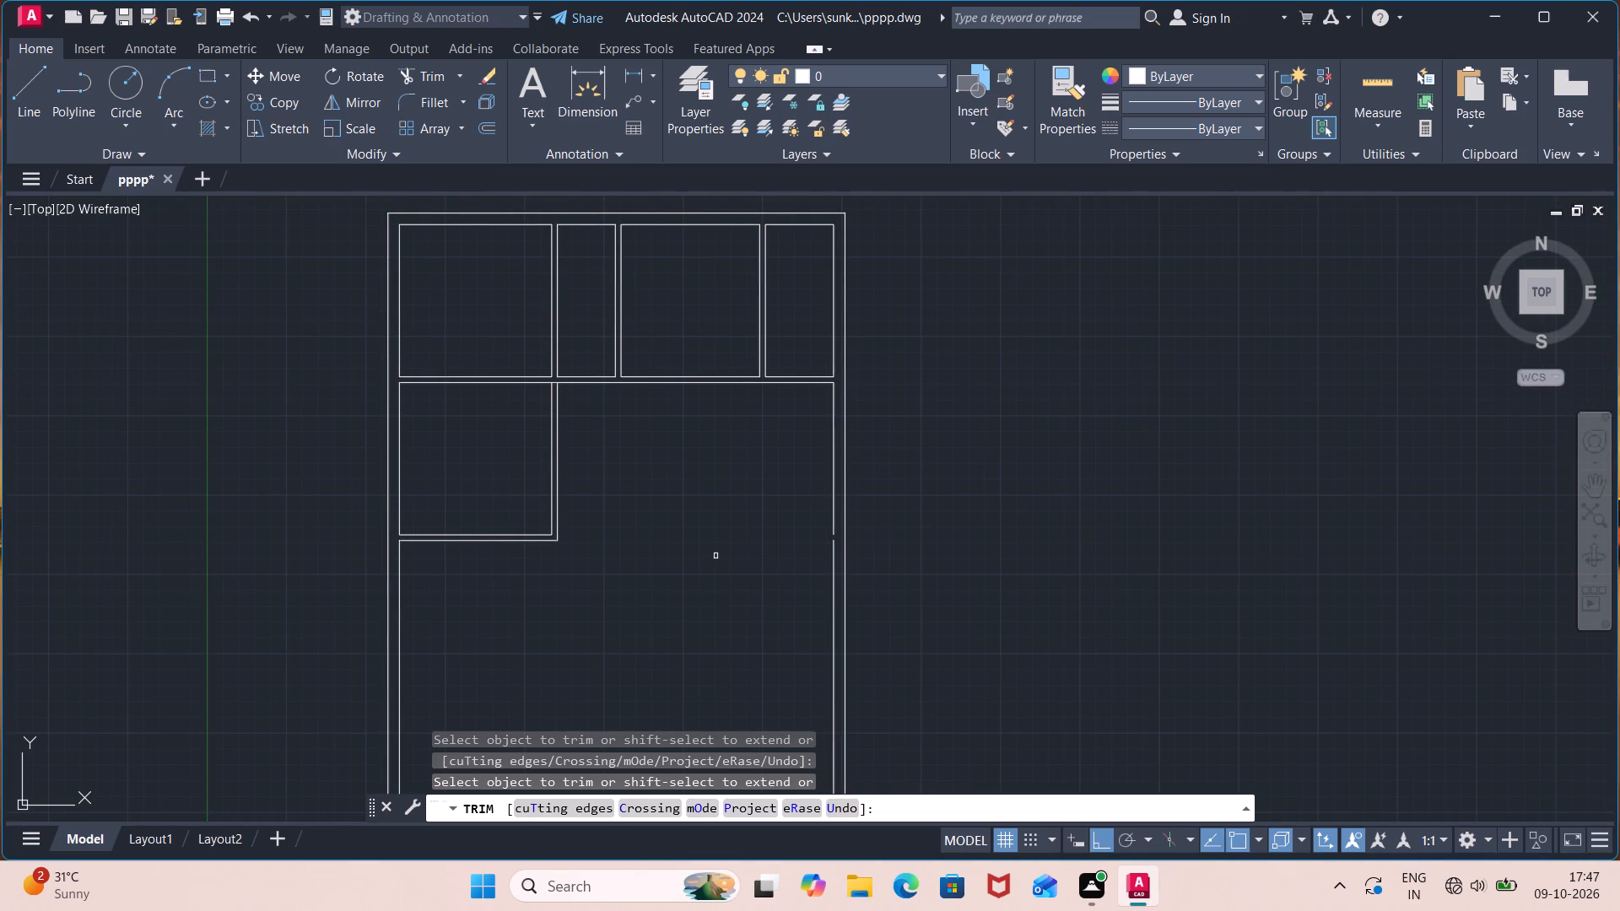
pyautogui.press('Escape')
# Draw a short vertical line closing the small gap in the right outer wall's inner line.
pyautogui.press('l')
pyautogui.press('Return')
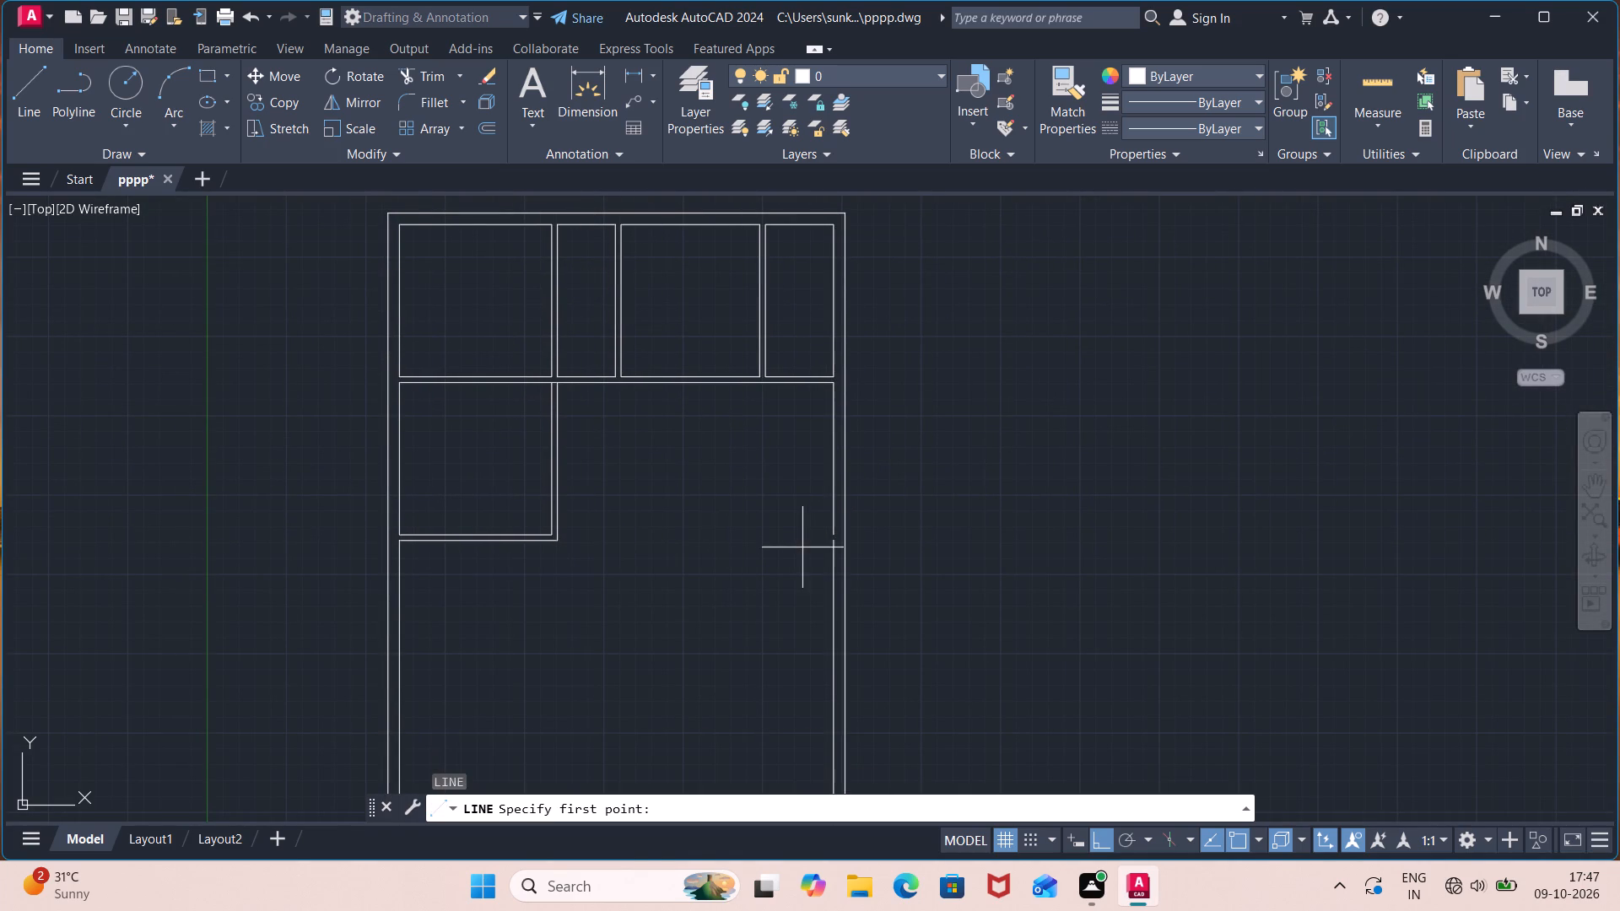
pyautogui.scroll(1, 813, 542)
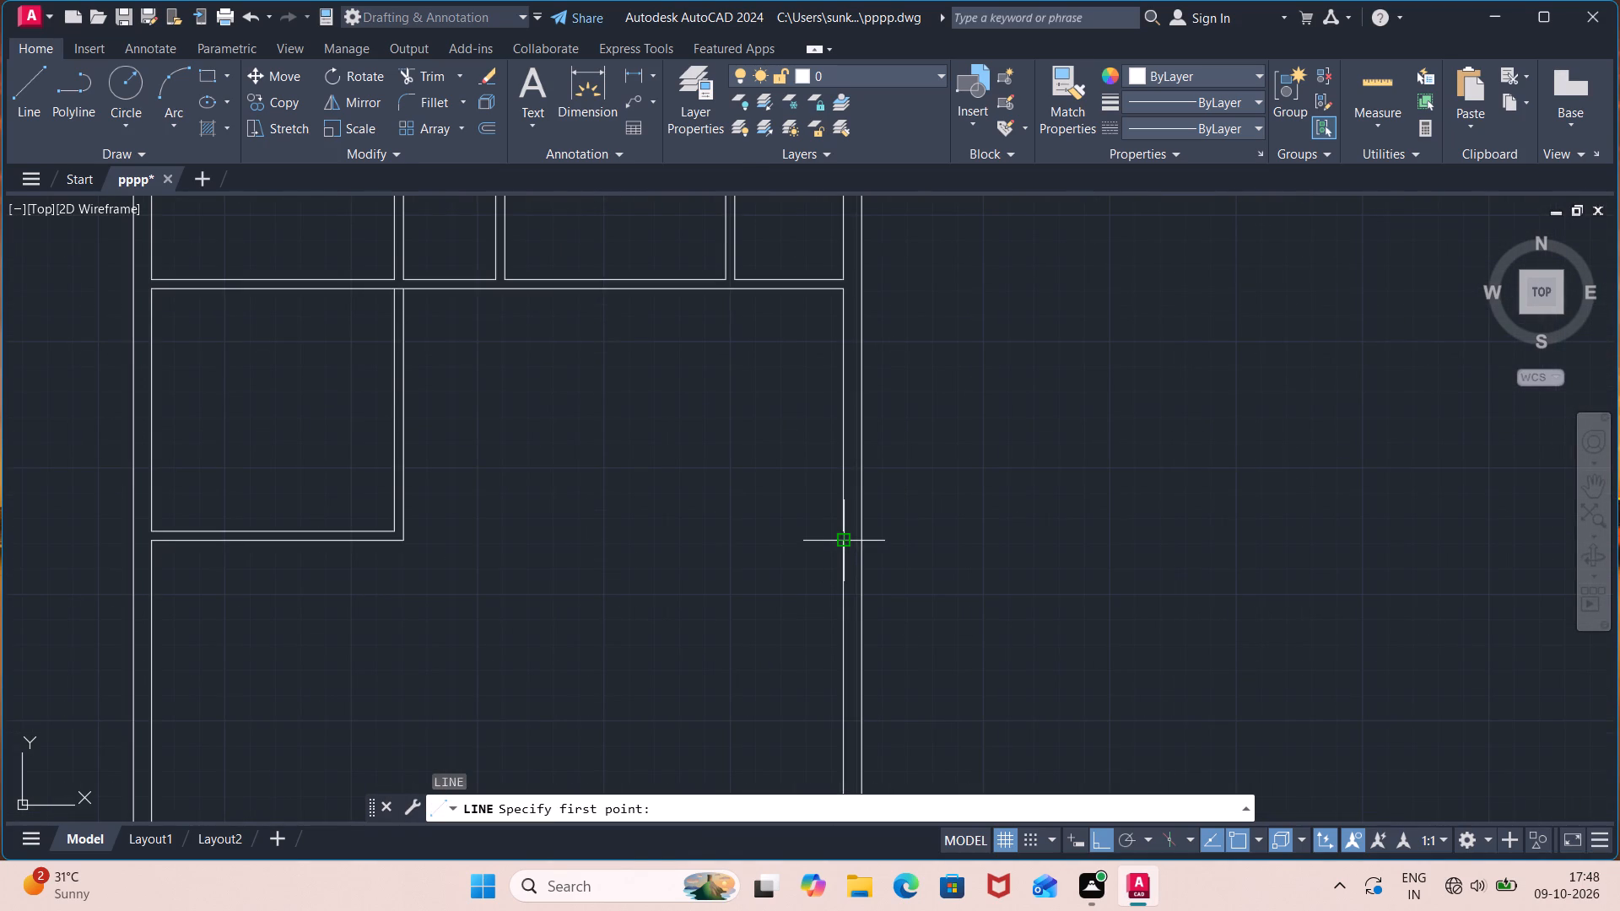
pyautogui.click(844, 542)
pyautogui.click(843, 526)
pyautogui.press('Escape')
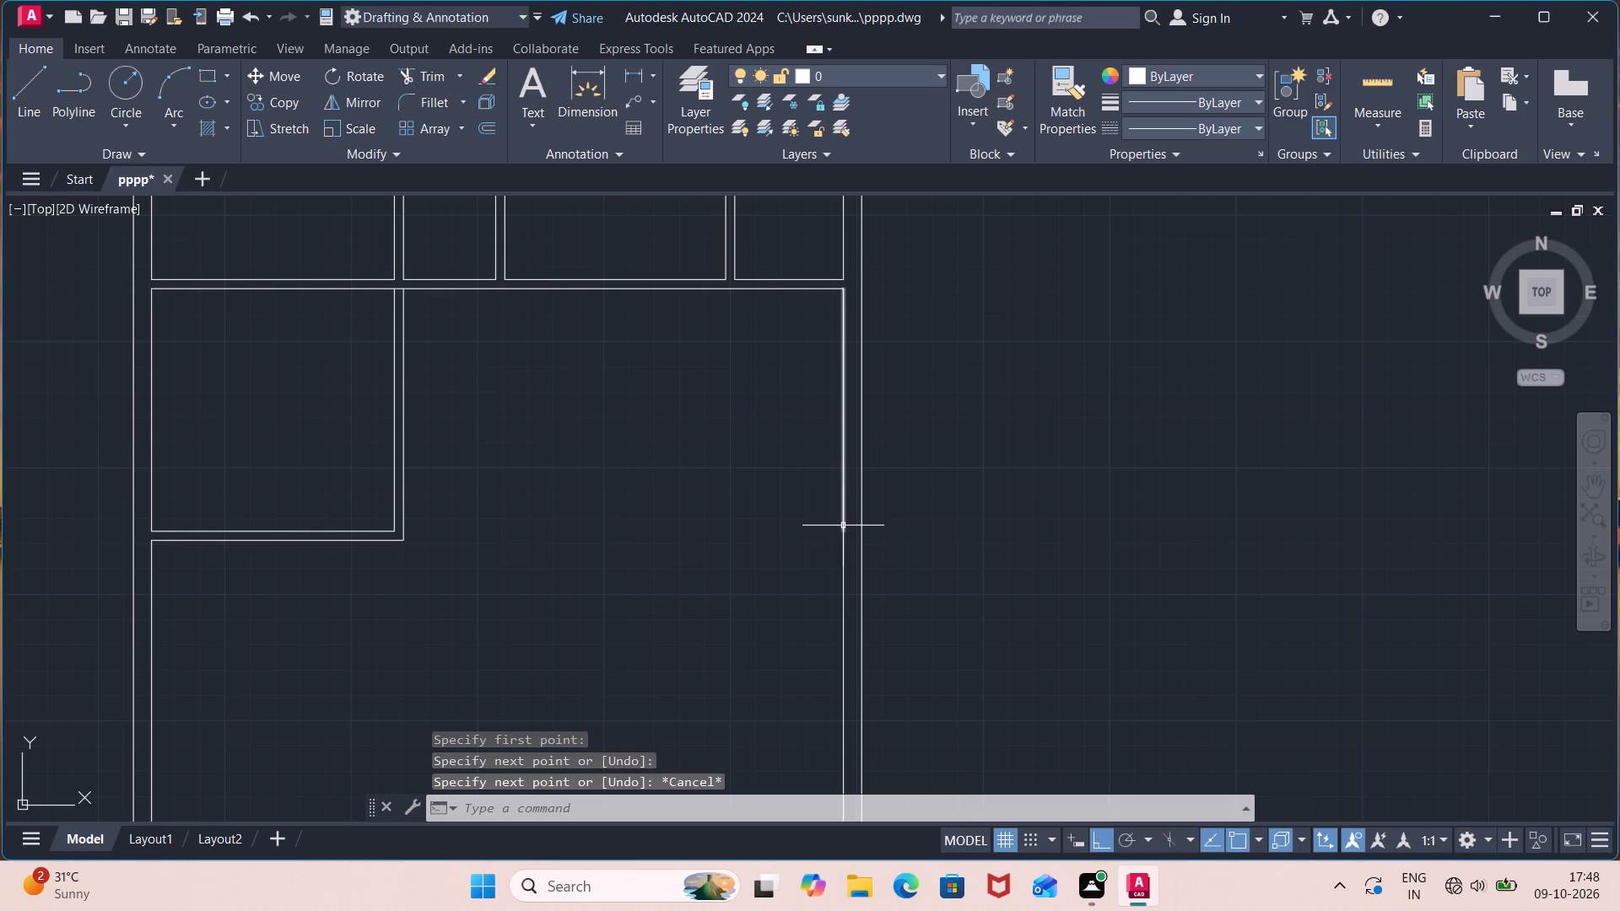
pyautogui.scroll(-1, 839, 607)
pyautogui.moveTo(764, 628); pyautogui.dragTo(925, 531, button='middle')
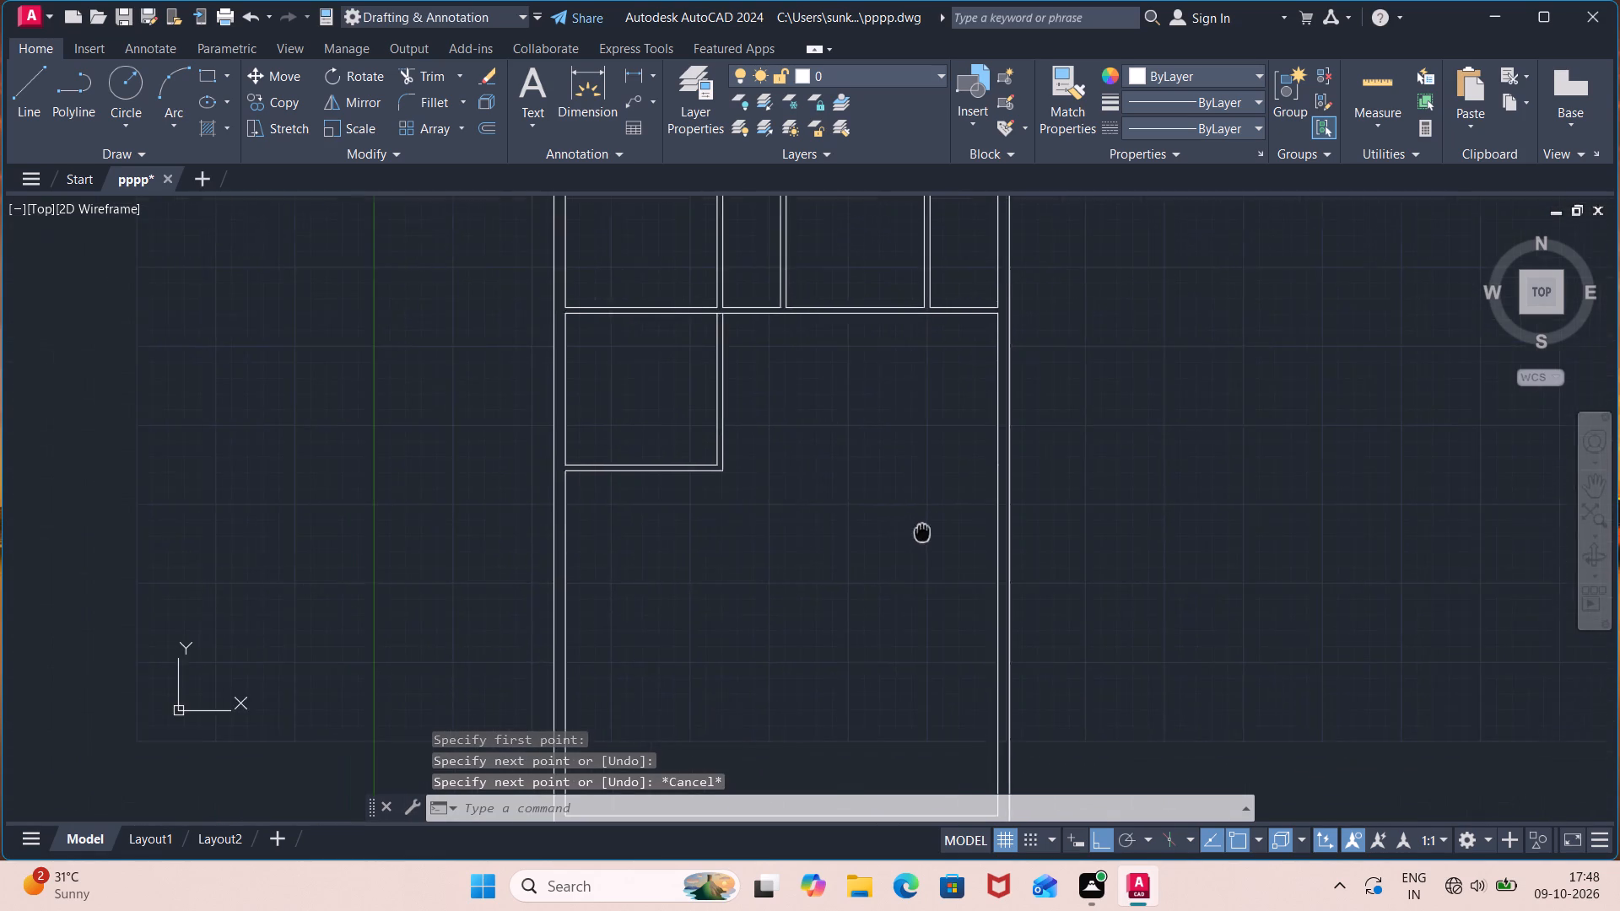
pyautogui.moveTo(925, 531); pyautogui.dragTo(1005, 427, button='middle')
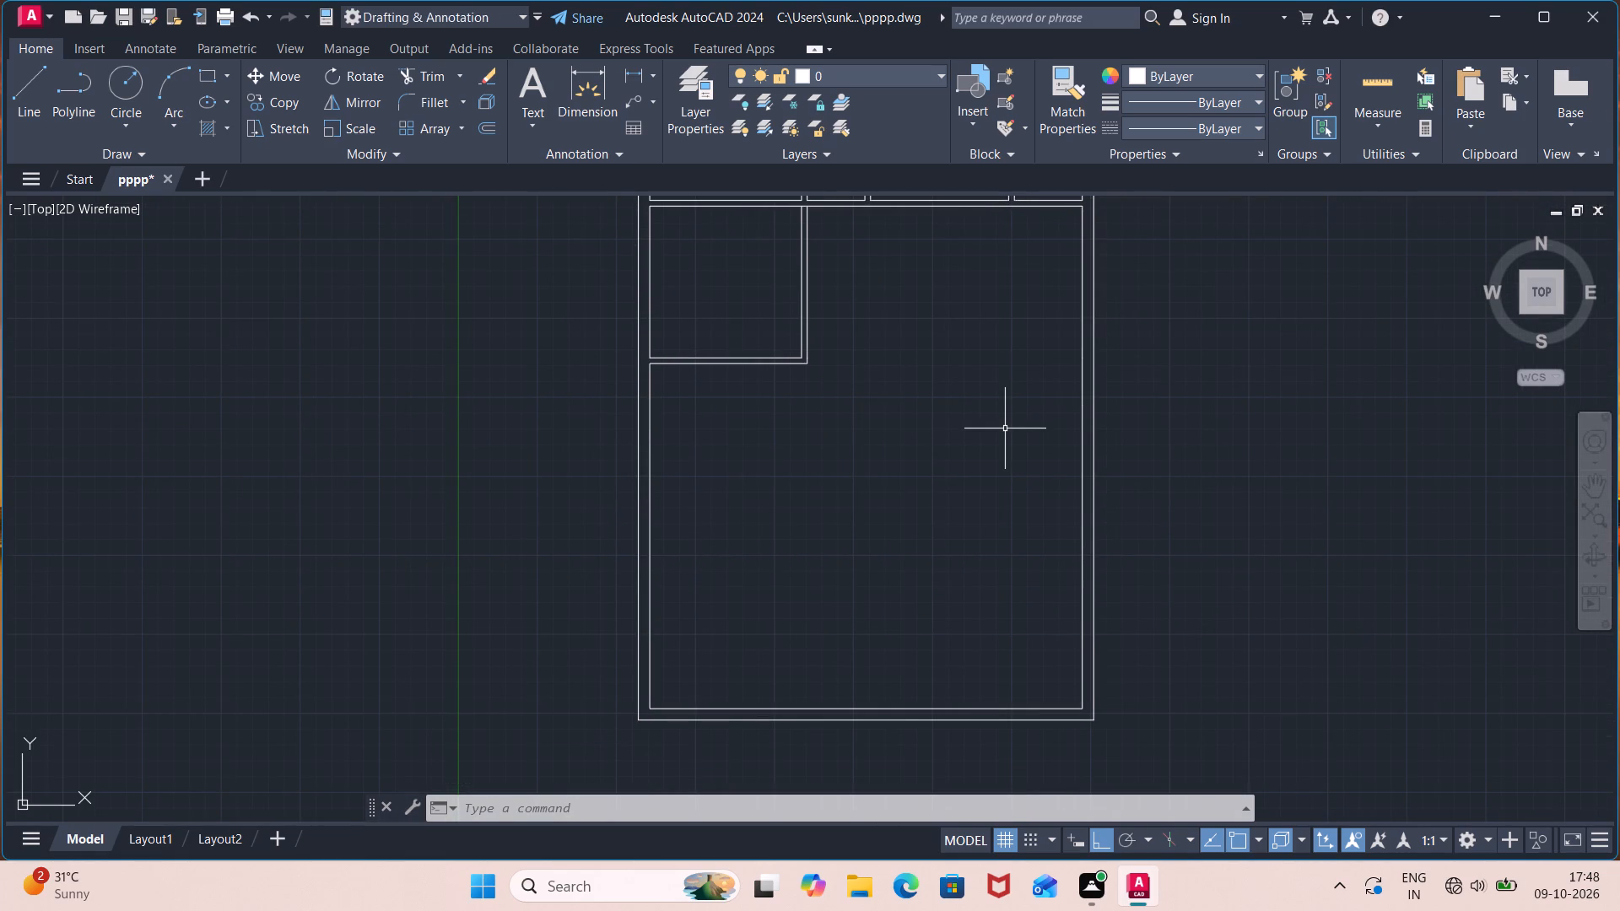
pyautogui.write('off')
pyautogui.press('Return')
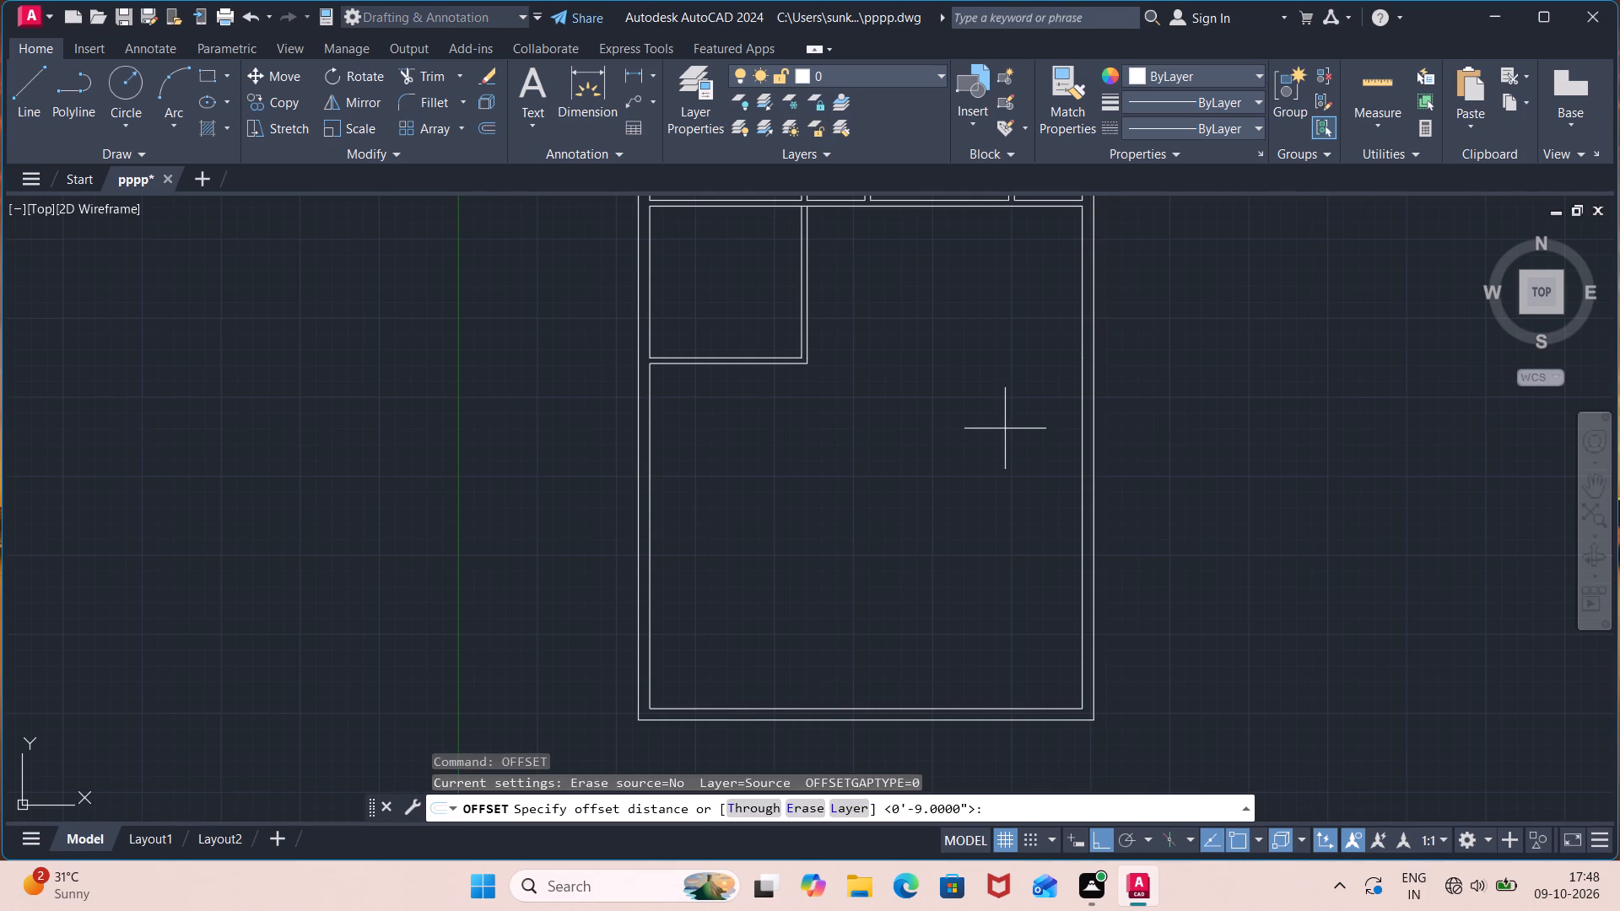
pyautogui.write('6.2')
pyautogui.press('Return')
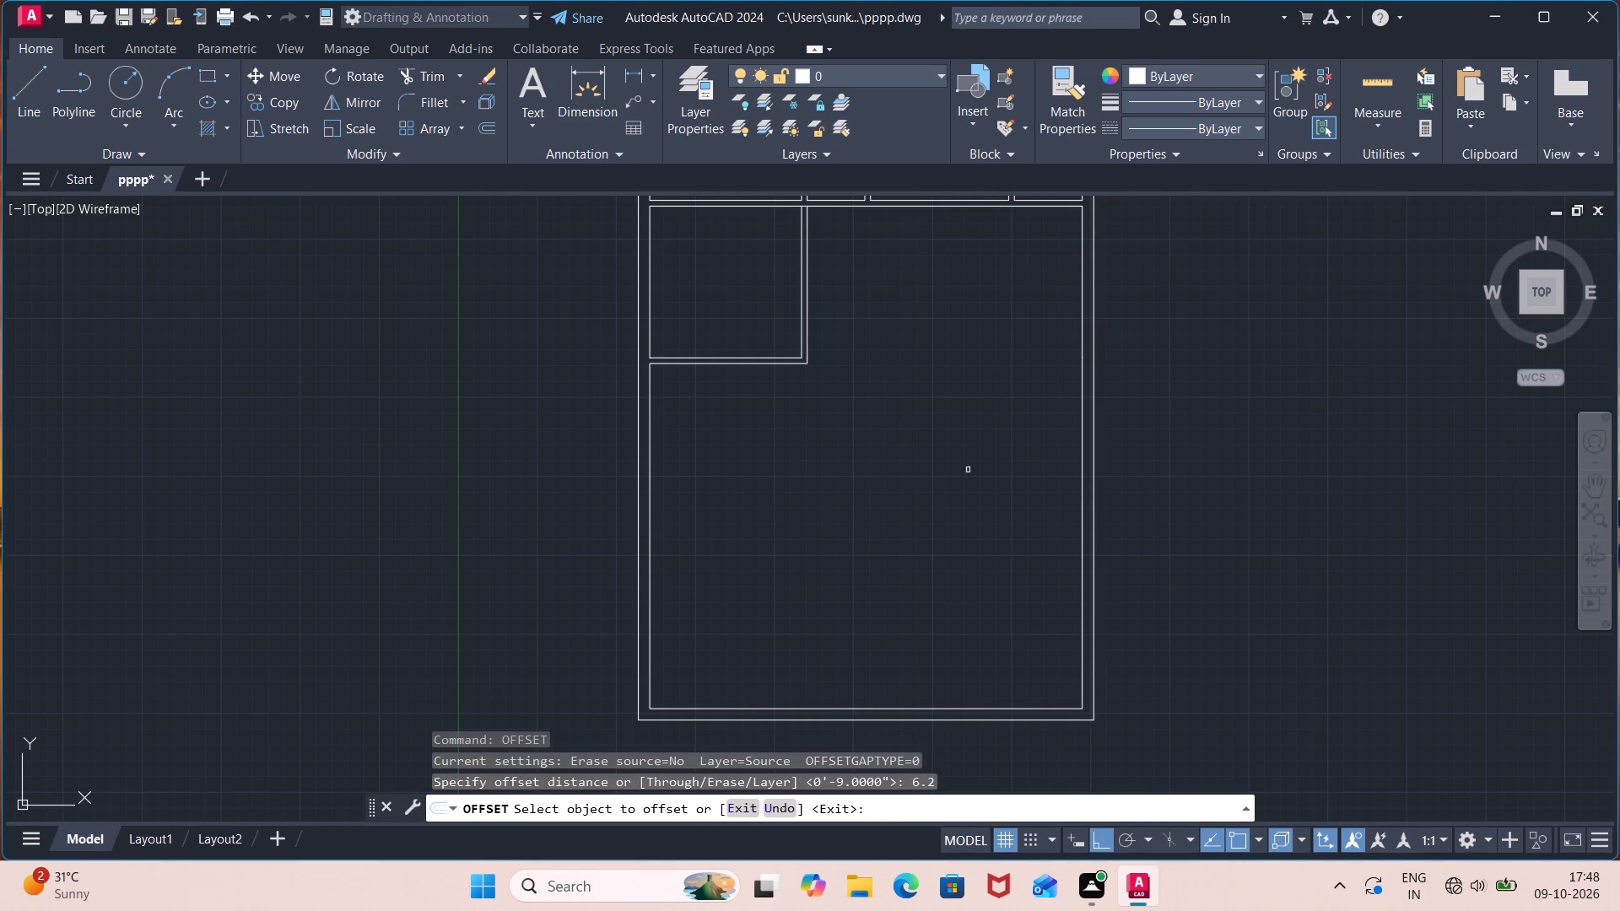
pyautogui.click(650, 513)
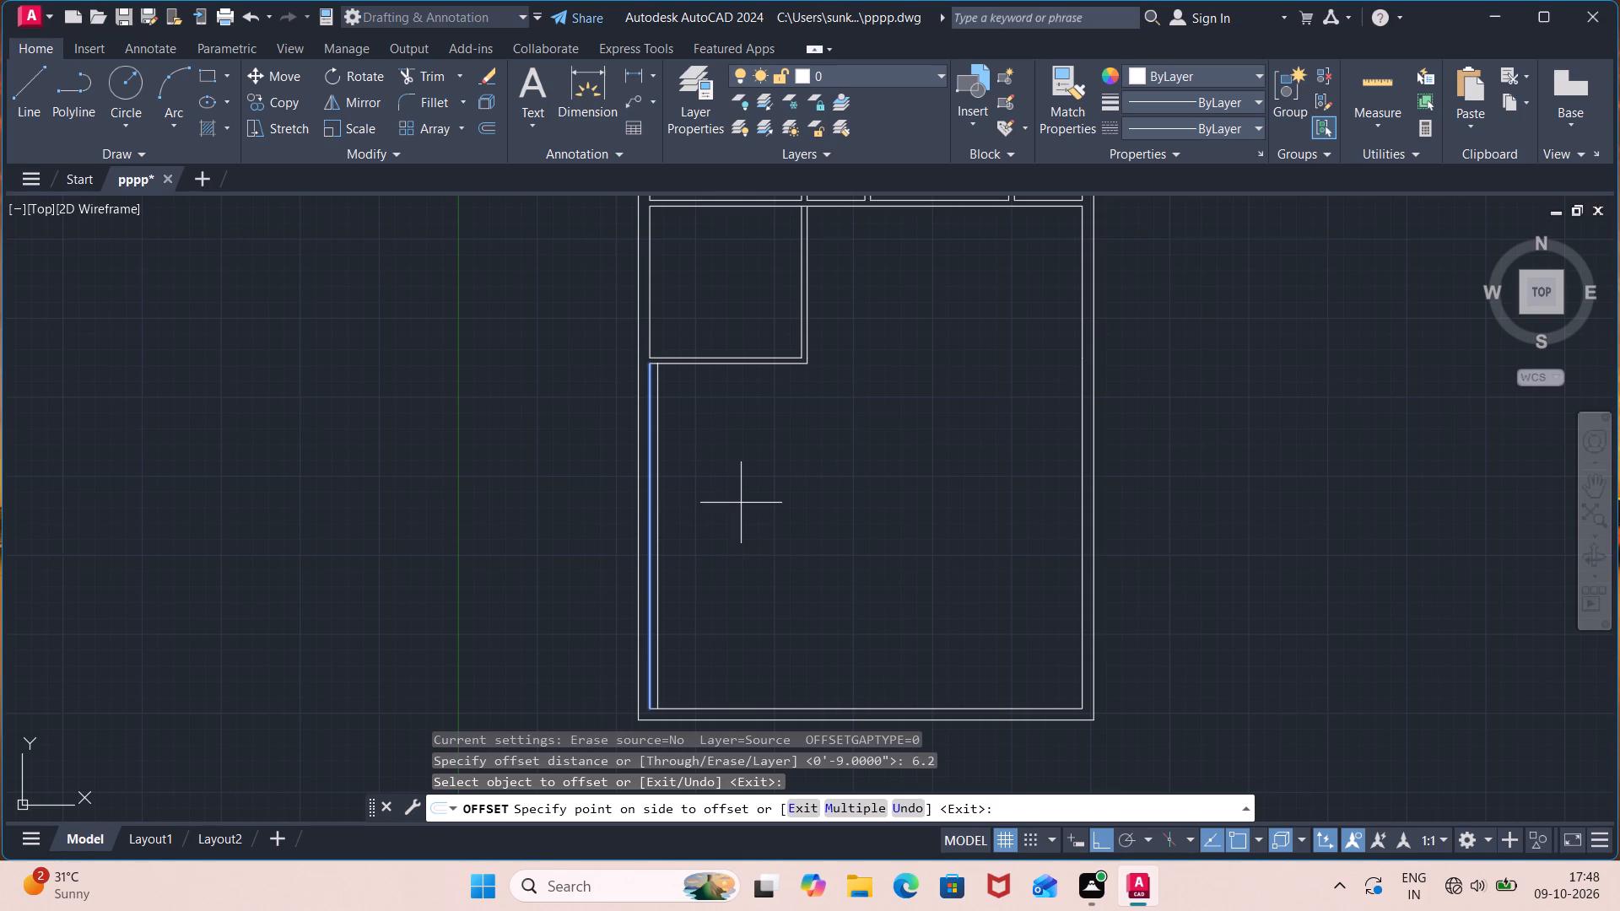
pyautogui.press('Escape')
# Offset the left outer wall's inner line below the middle-left room by 6.2' inward into the lower hall.
pyautogui.press('space')
pyautogui.write("6.2'")
pyautogui.press('Return')
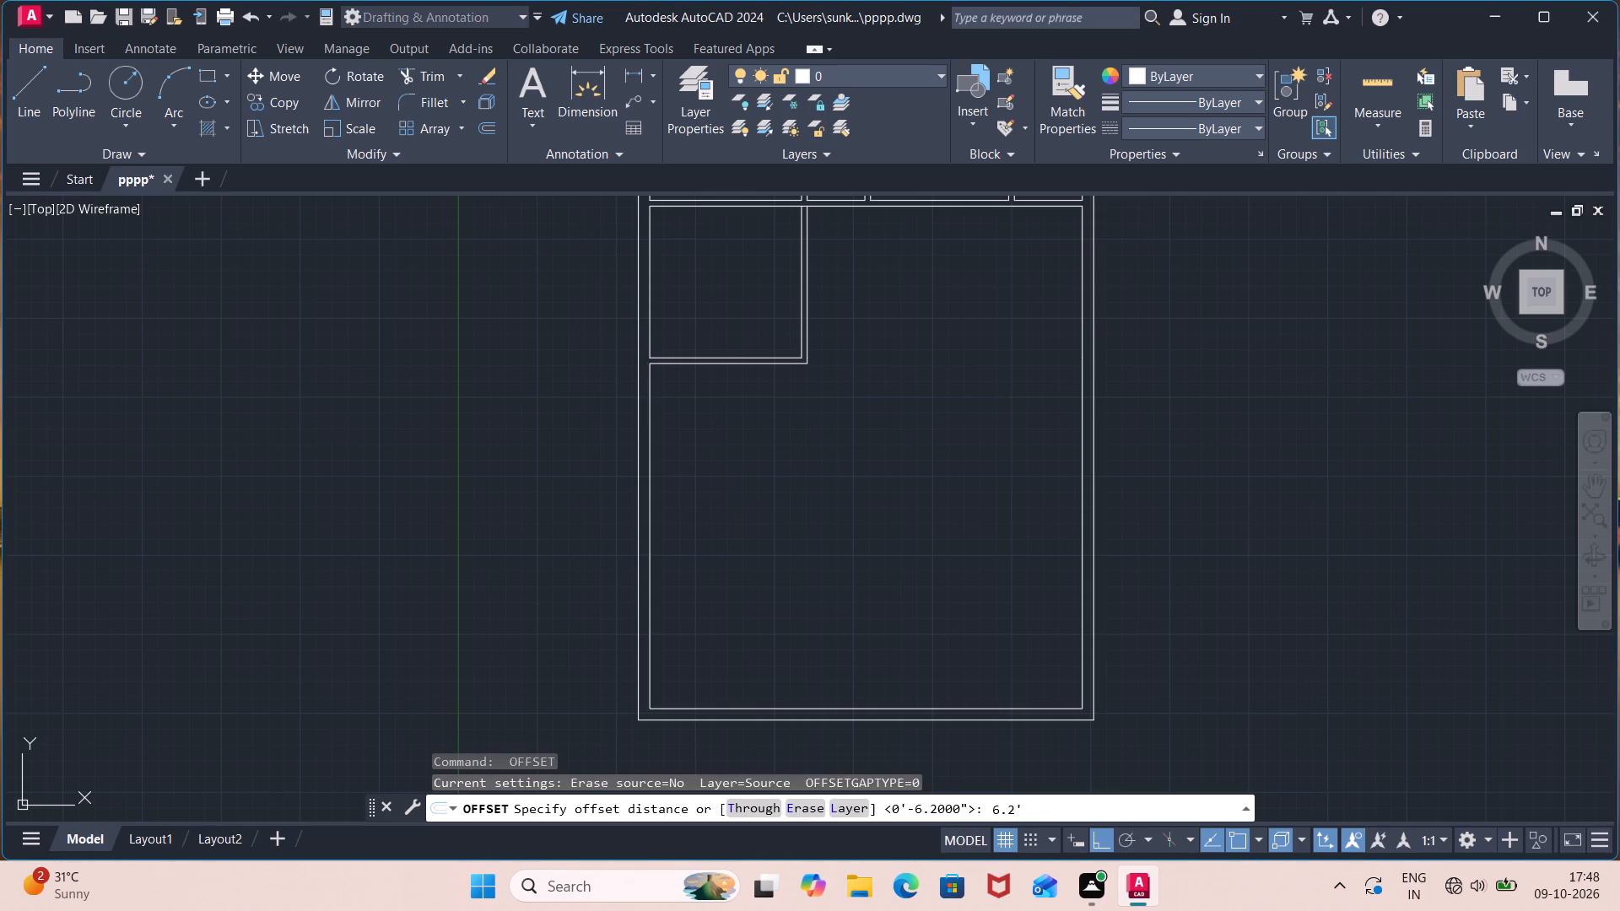
pyautogui.click(650, 543)
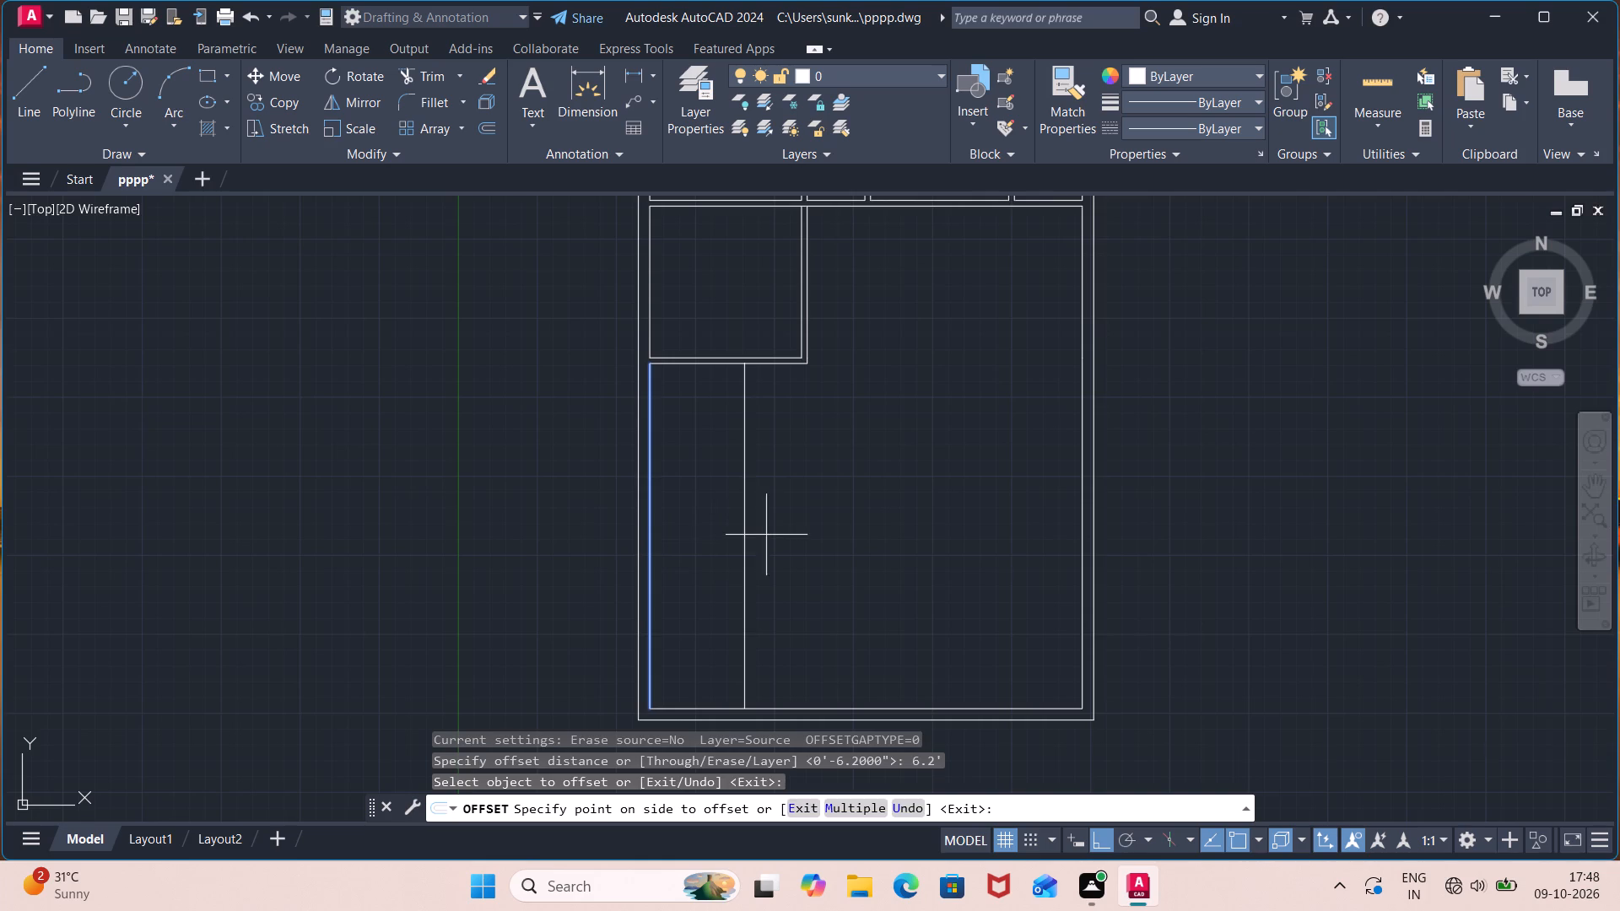
pyautogui.click(767, 535)
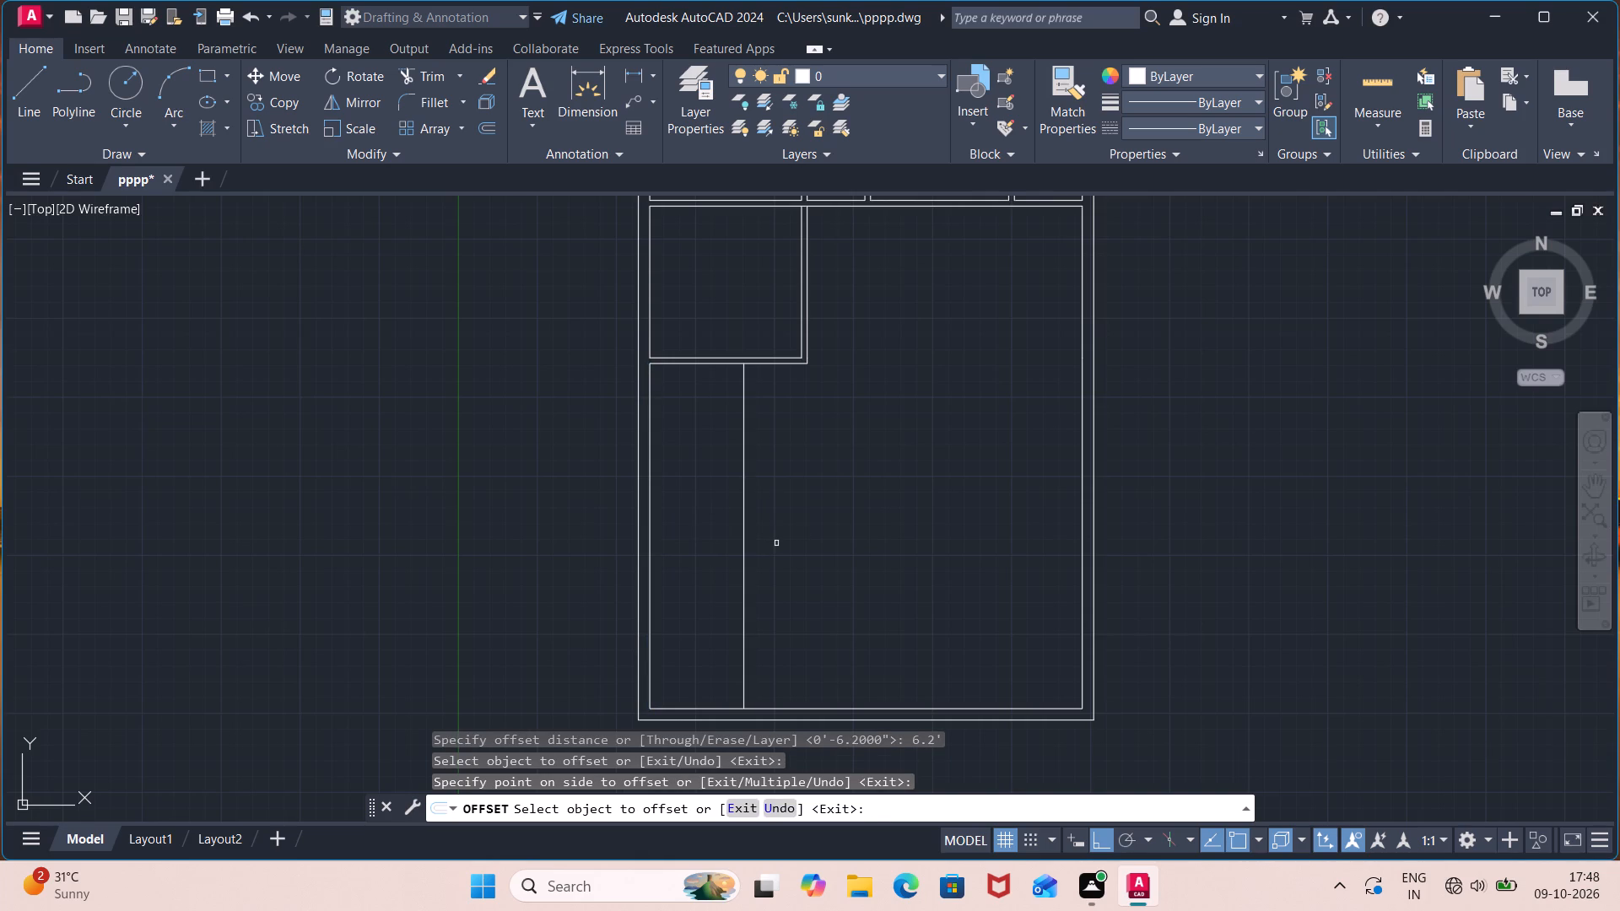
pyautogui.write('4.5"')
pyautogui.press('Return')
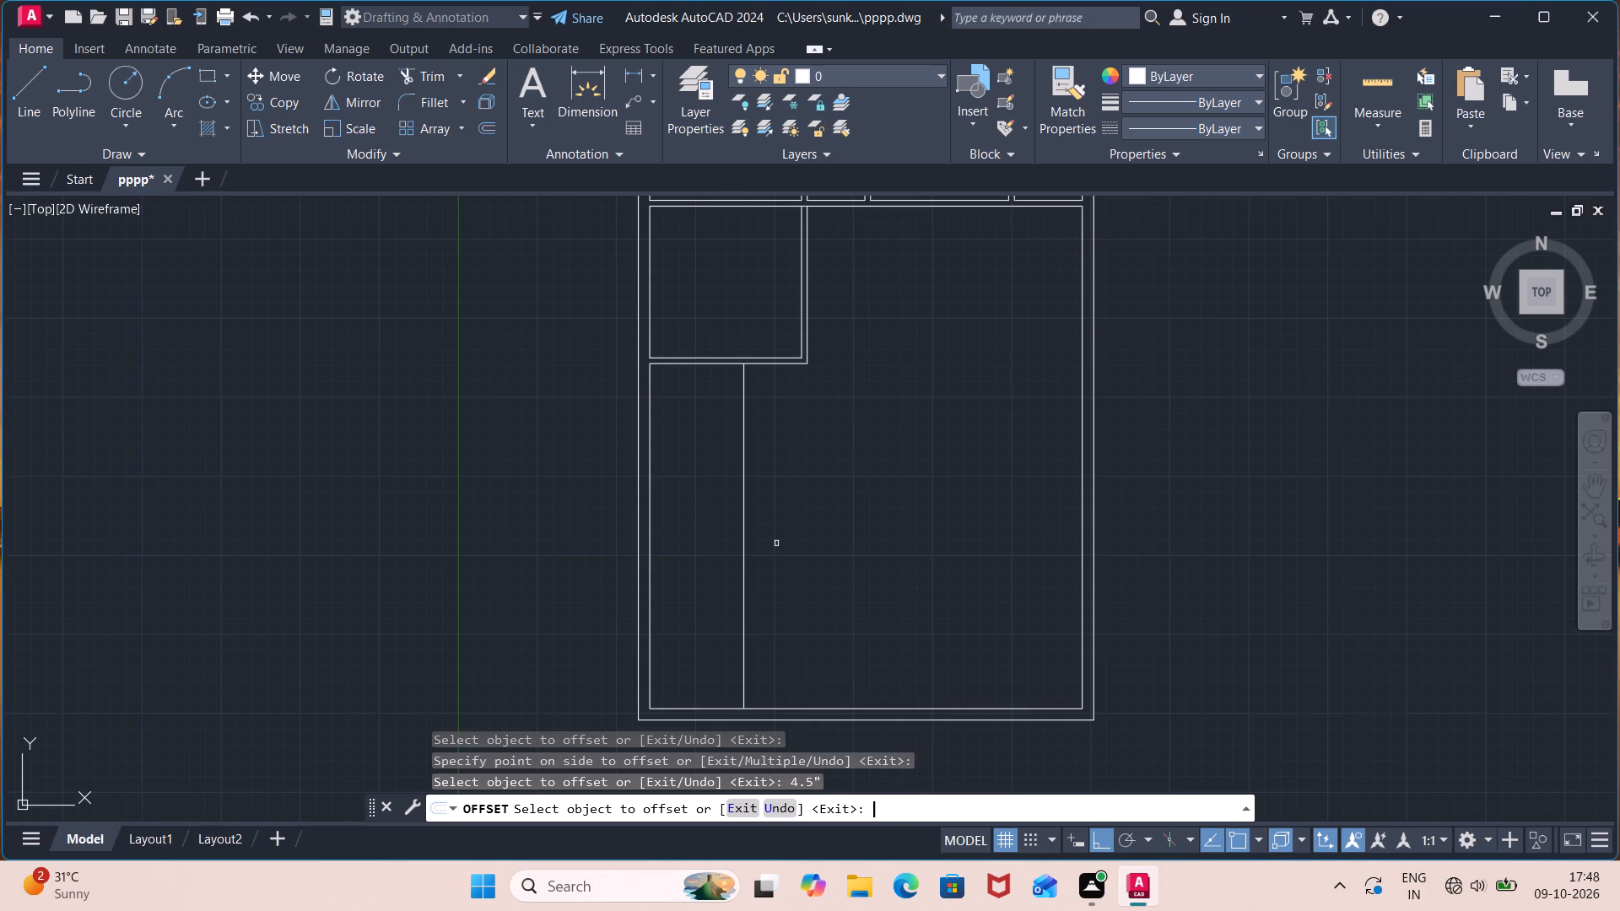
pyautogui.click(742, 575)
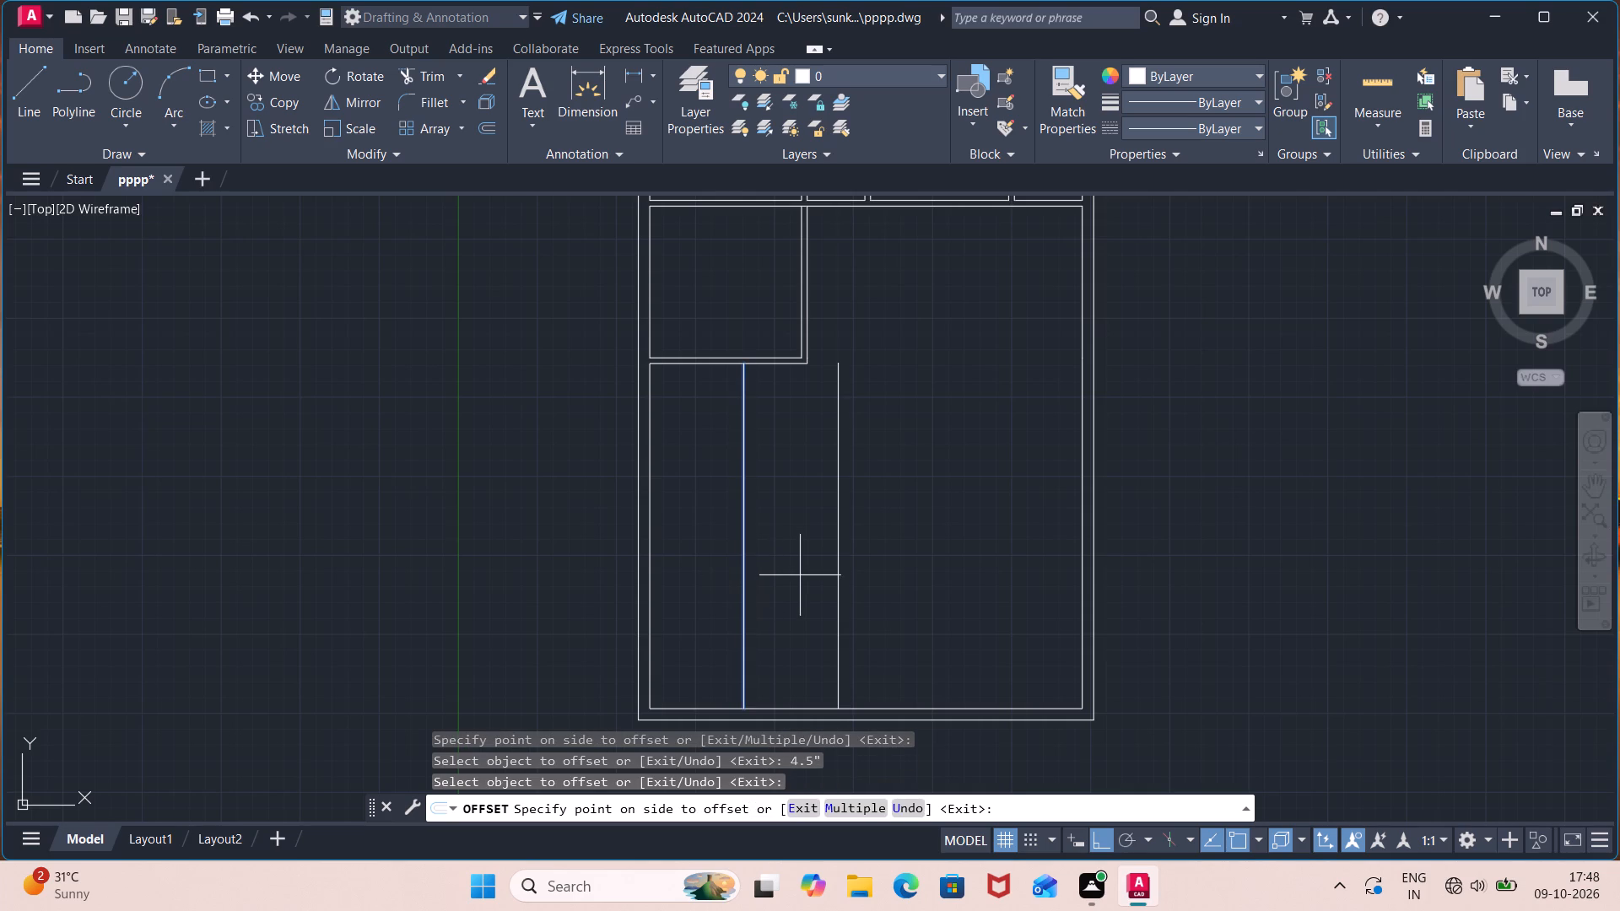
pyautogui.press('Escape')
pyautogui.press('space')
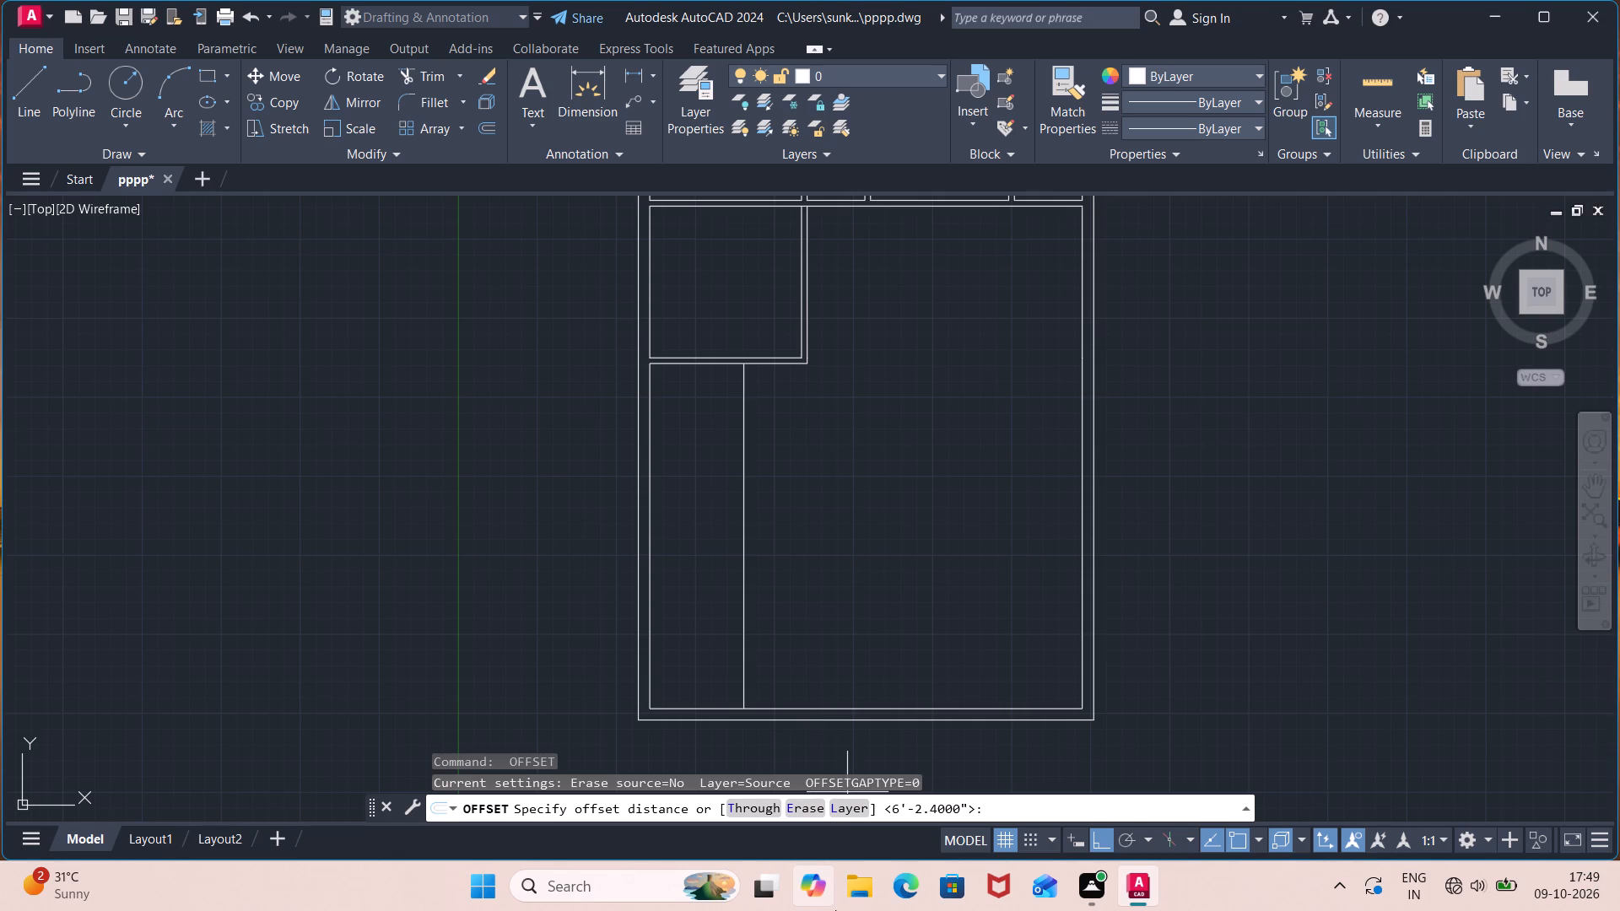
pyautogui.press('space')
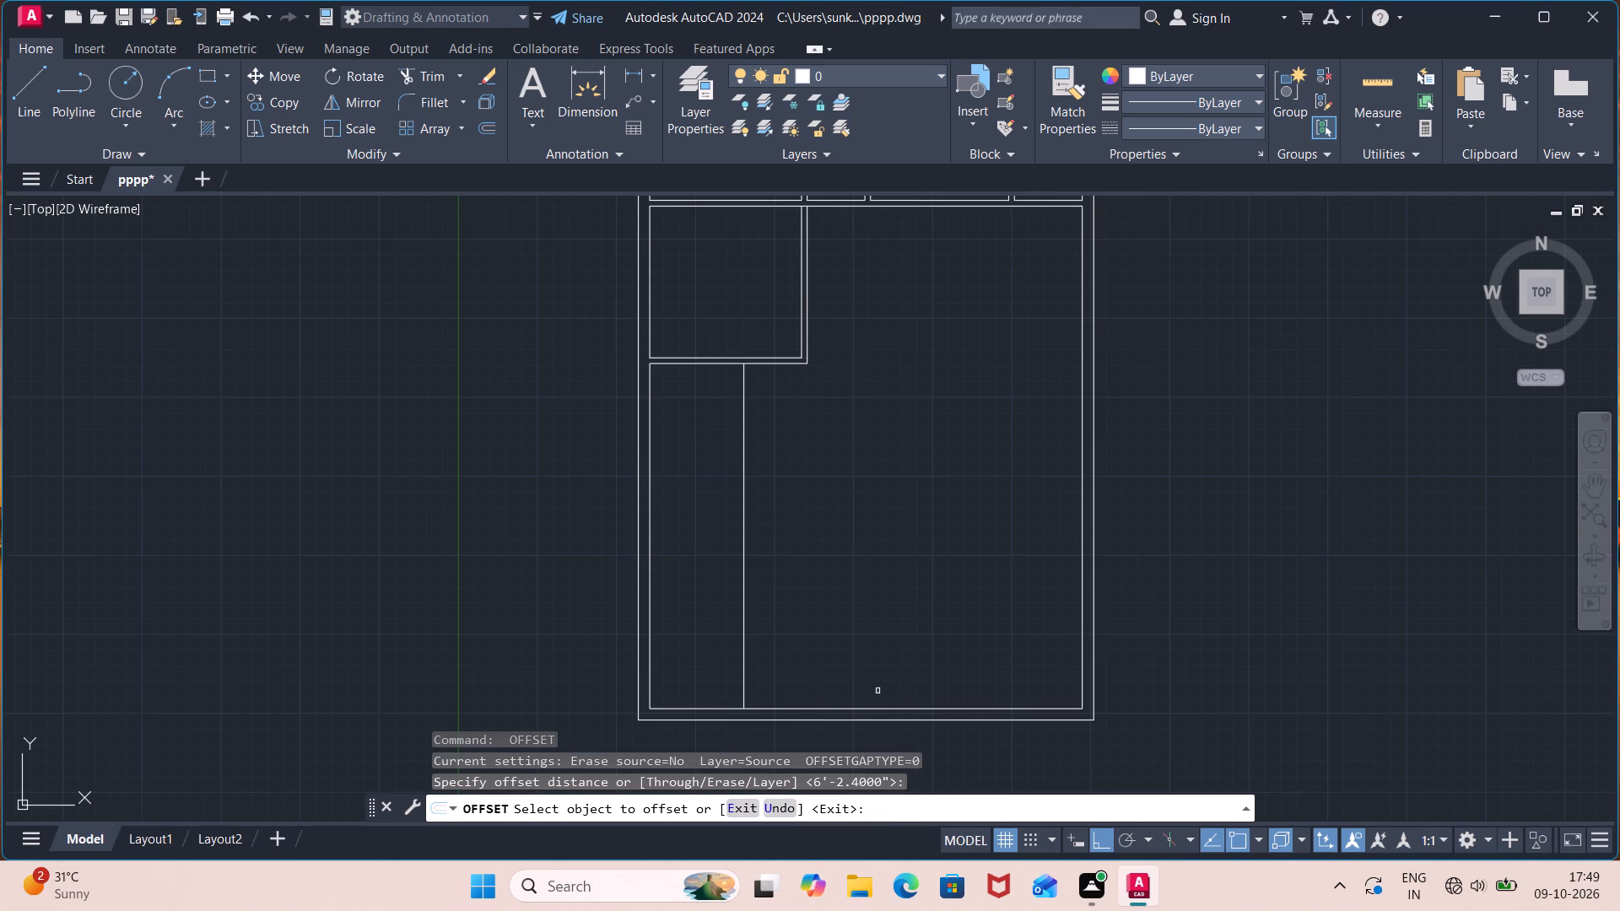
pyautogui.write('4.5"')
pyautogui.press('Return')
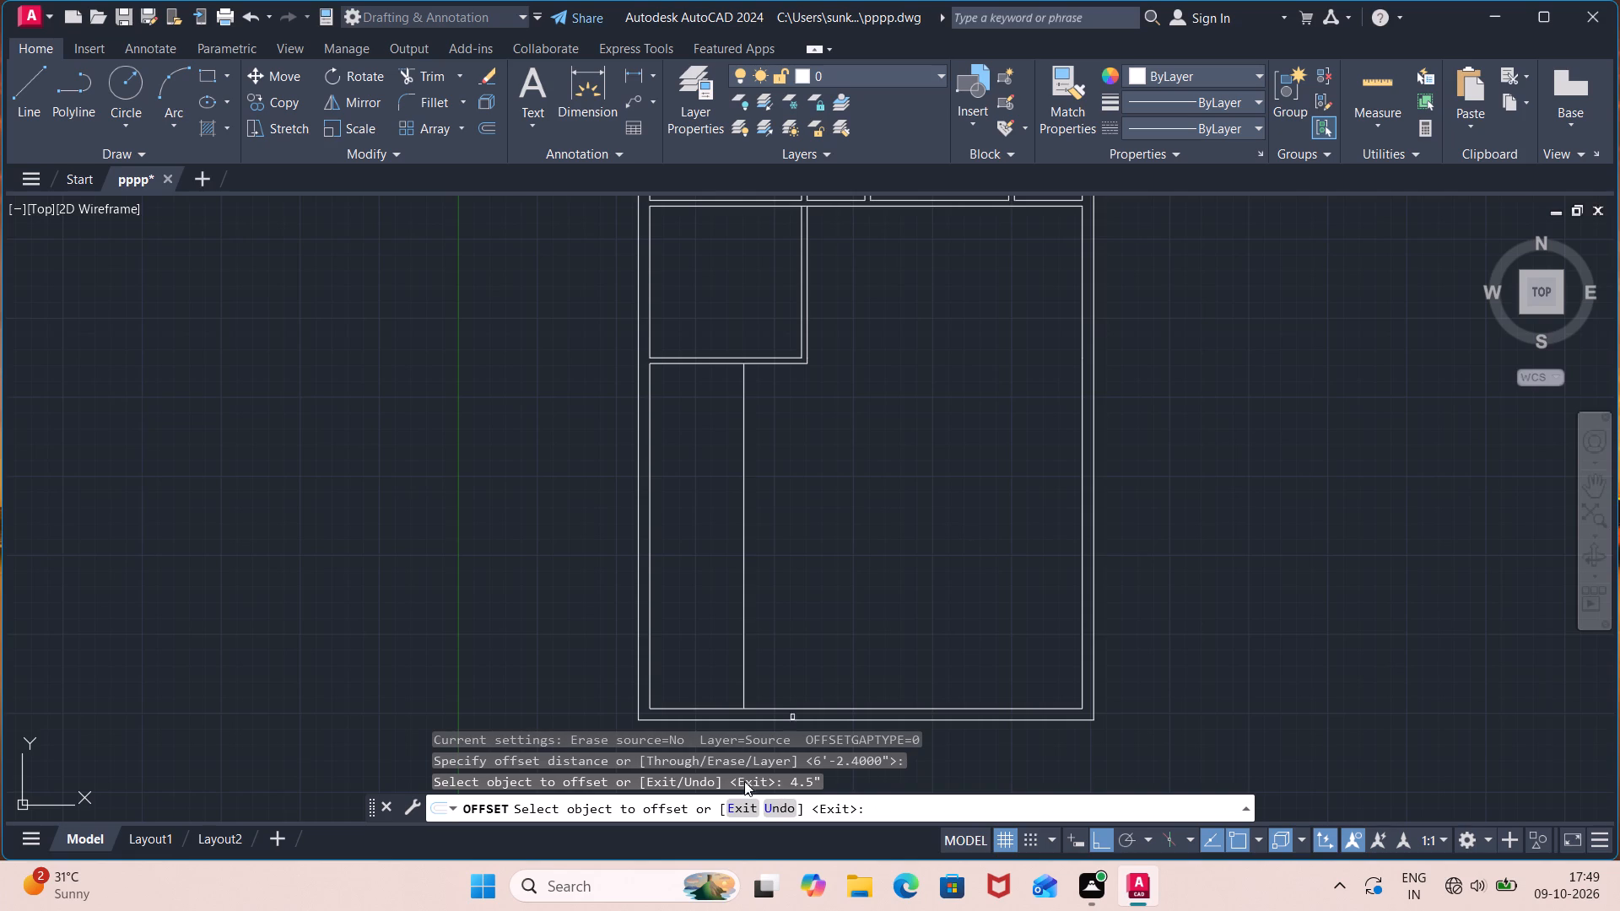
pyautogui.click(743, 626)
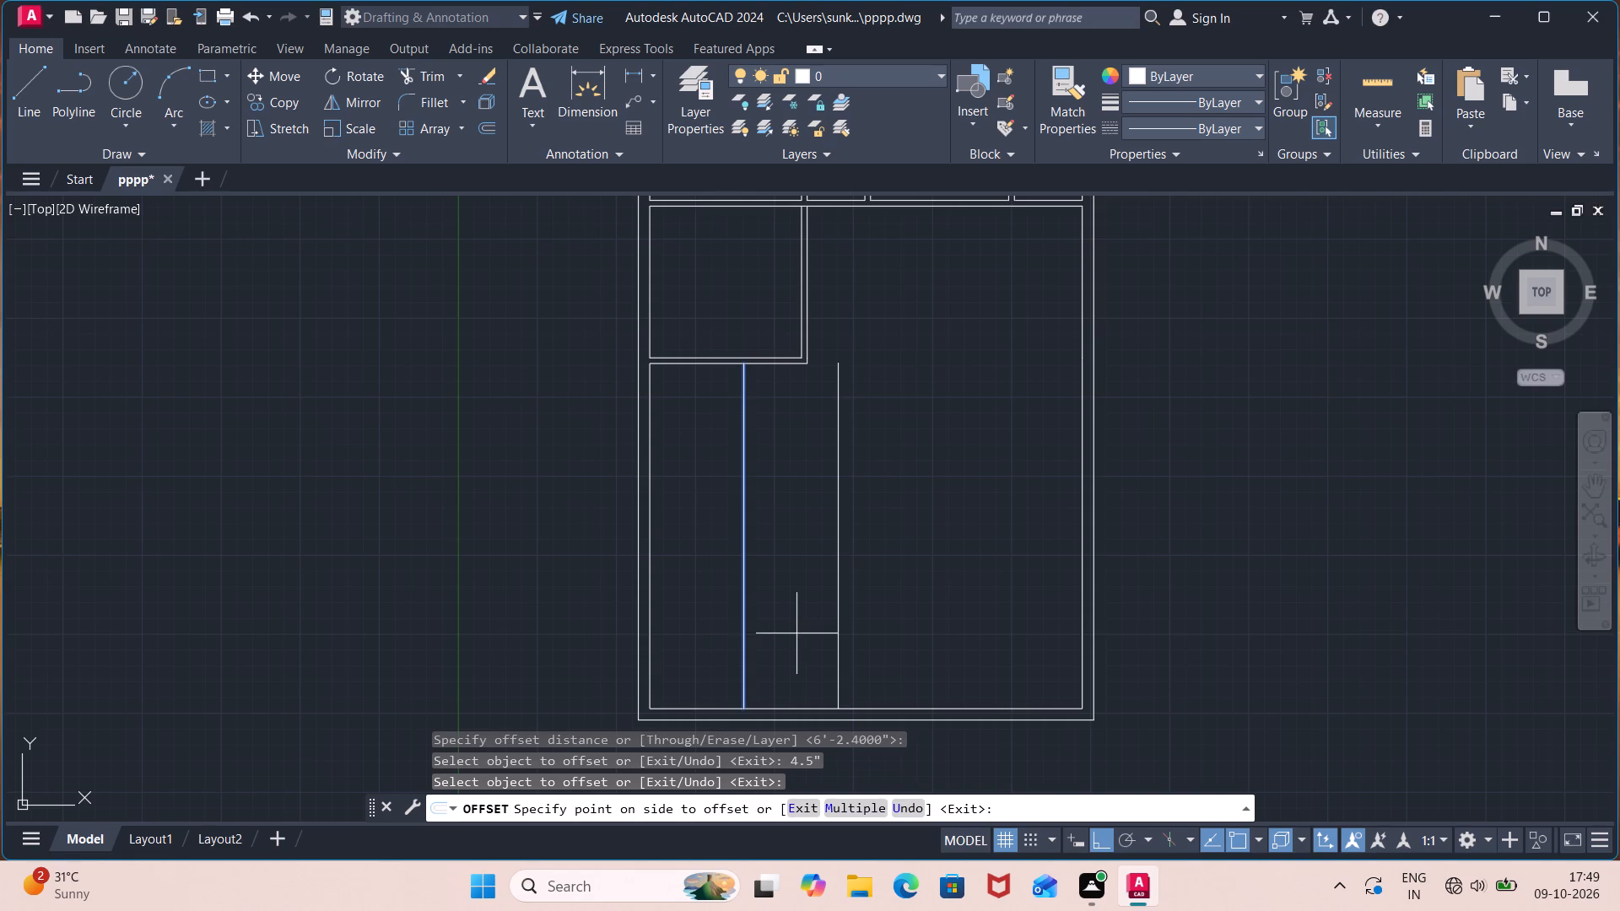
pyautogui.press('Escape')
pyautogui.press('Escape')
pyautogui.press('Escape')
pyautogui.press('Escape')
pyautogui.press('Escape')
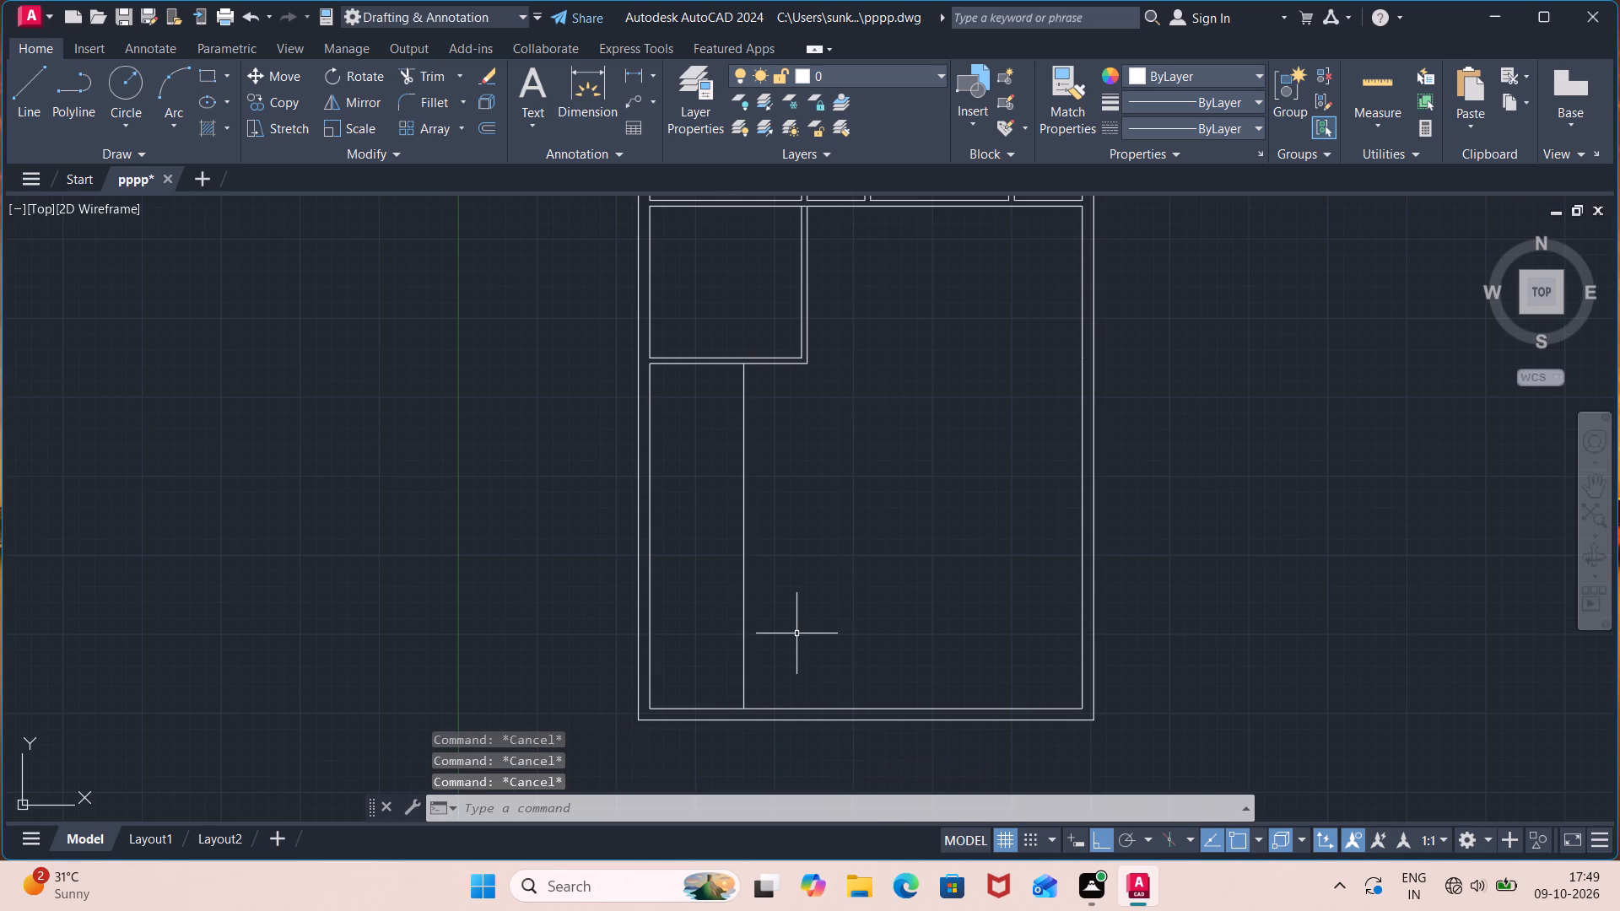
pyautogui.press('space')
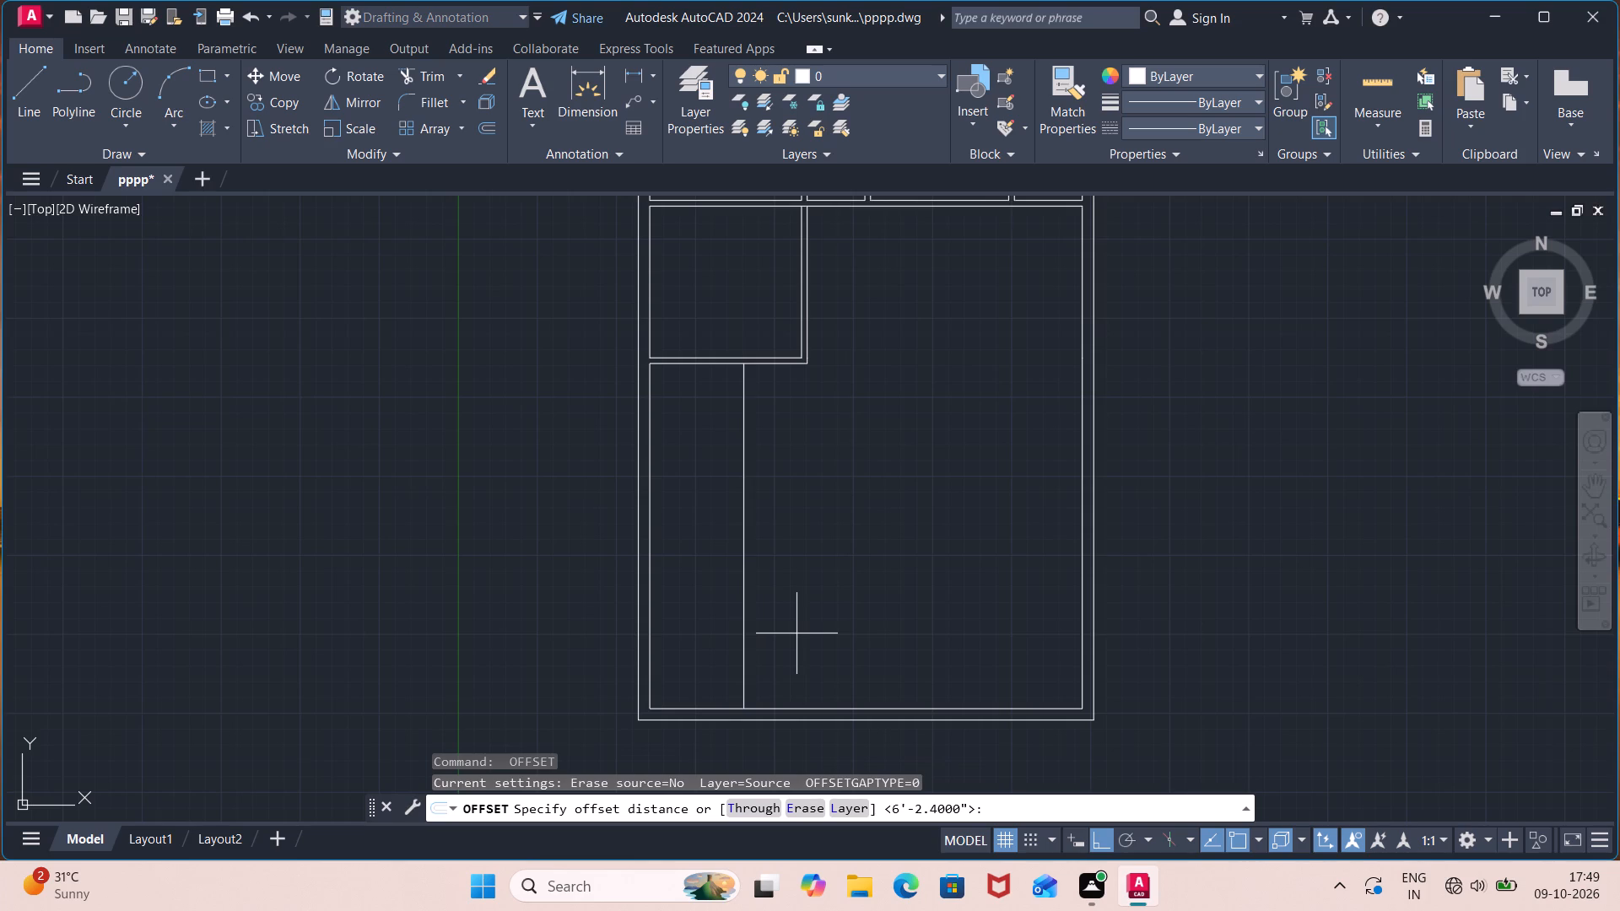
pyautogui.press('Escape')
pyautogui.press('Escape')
# Offset the new vertical line in the lower hall 4.5" to the right to form a partition.
pyautogui.press('o')
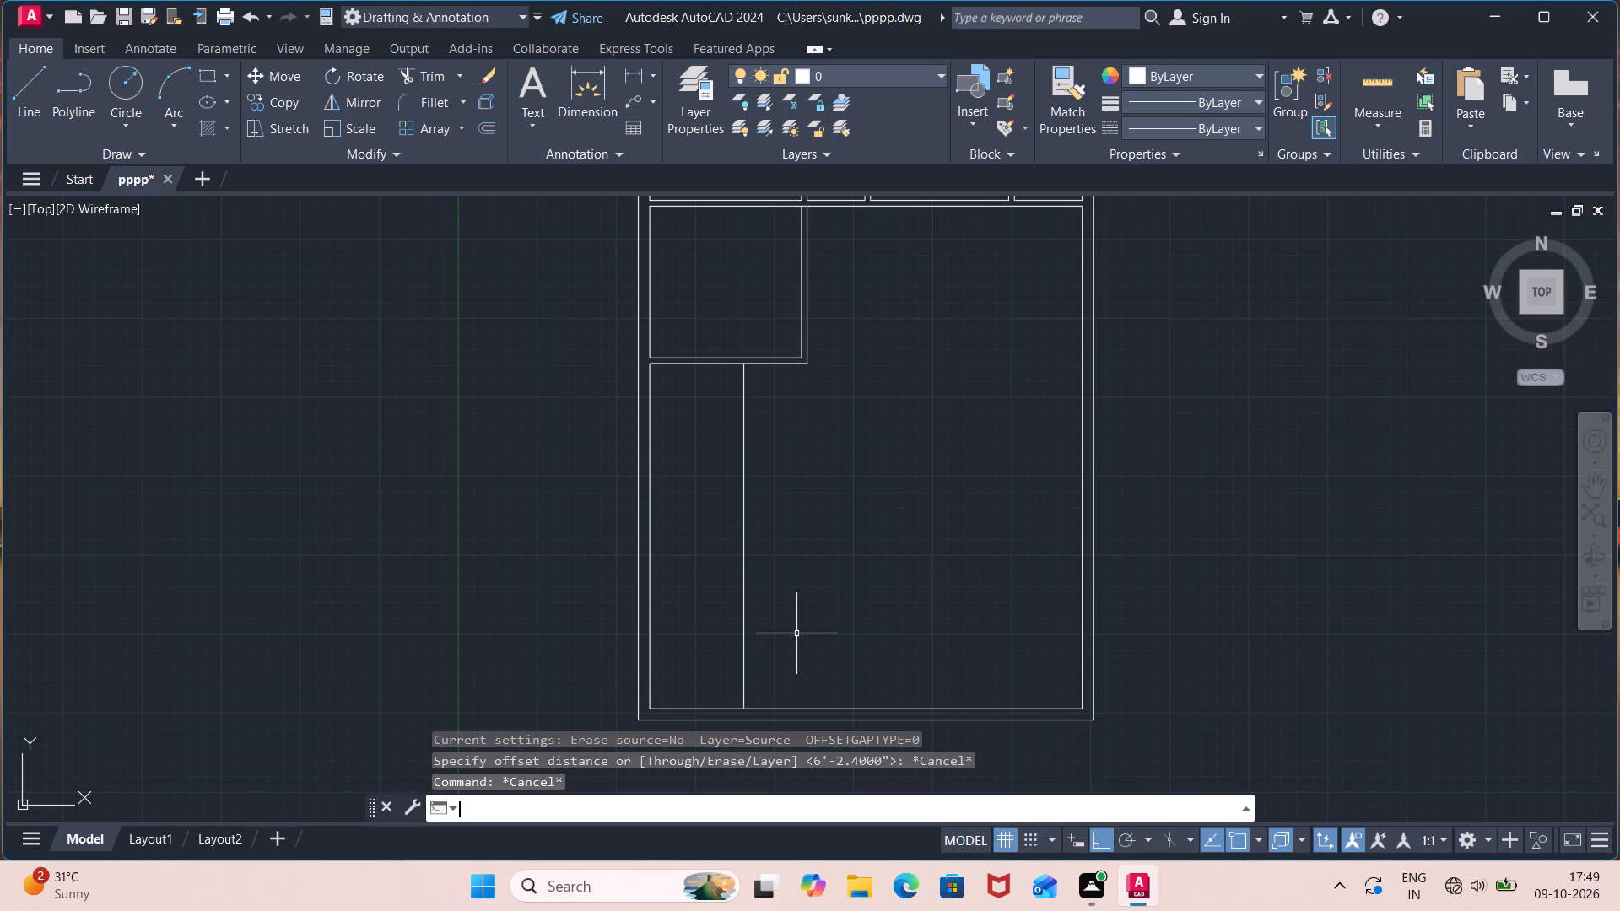
pyautogui.write('ff')
pyautogui.press('Return')
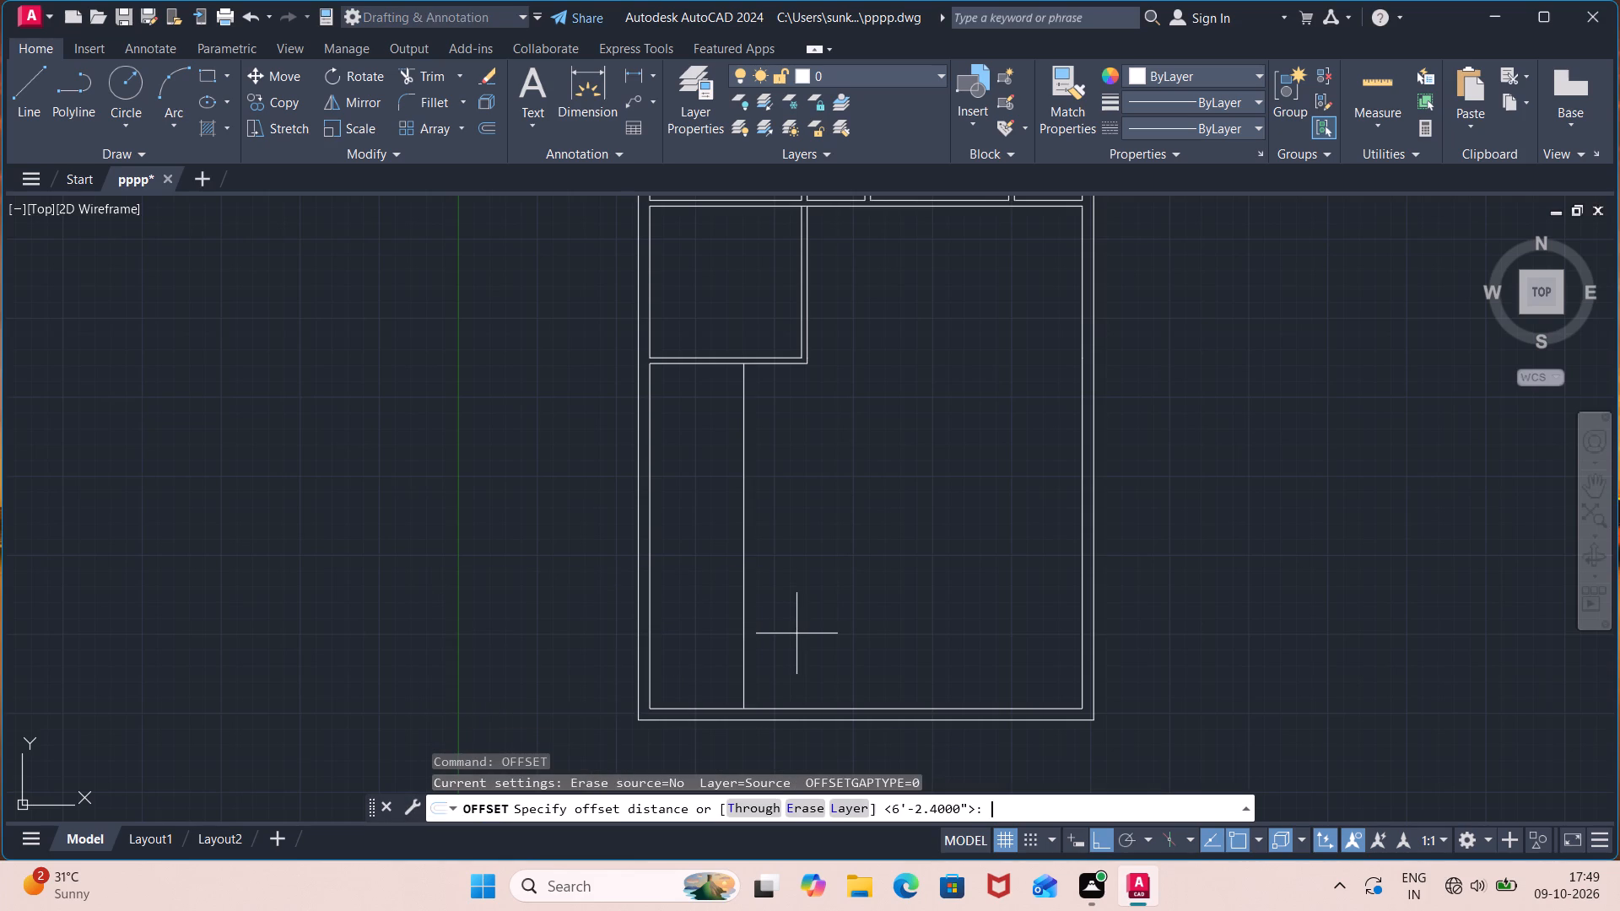
pyautogui.write('4.5')
pyautogui.hotkey('shift', '"')
pyautogui.press('Return')
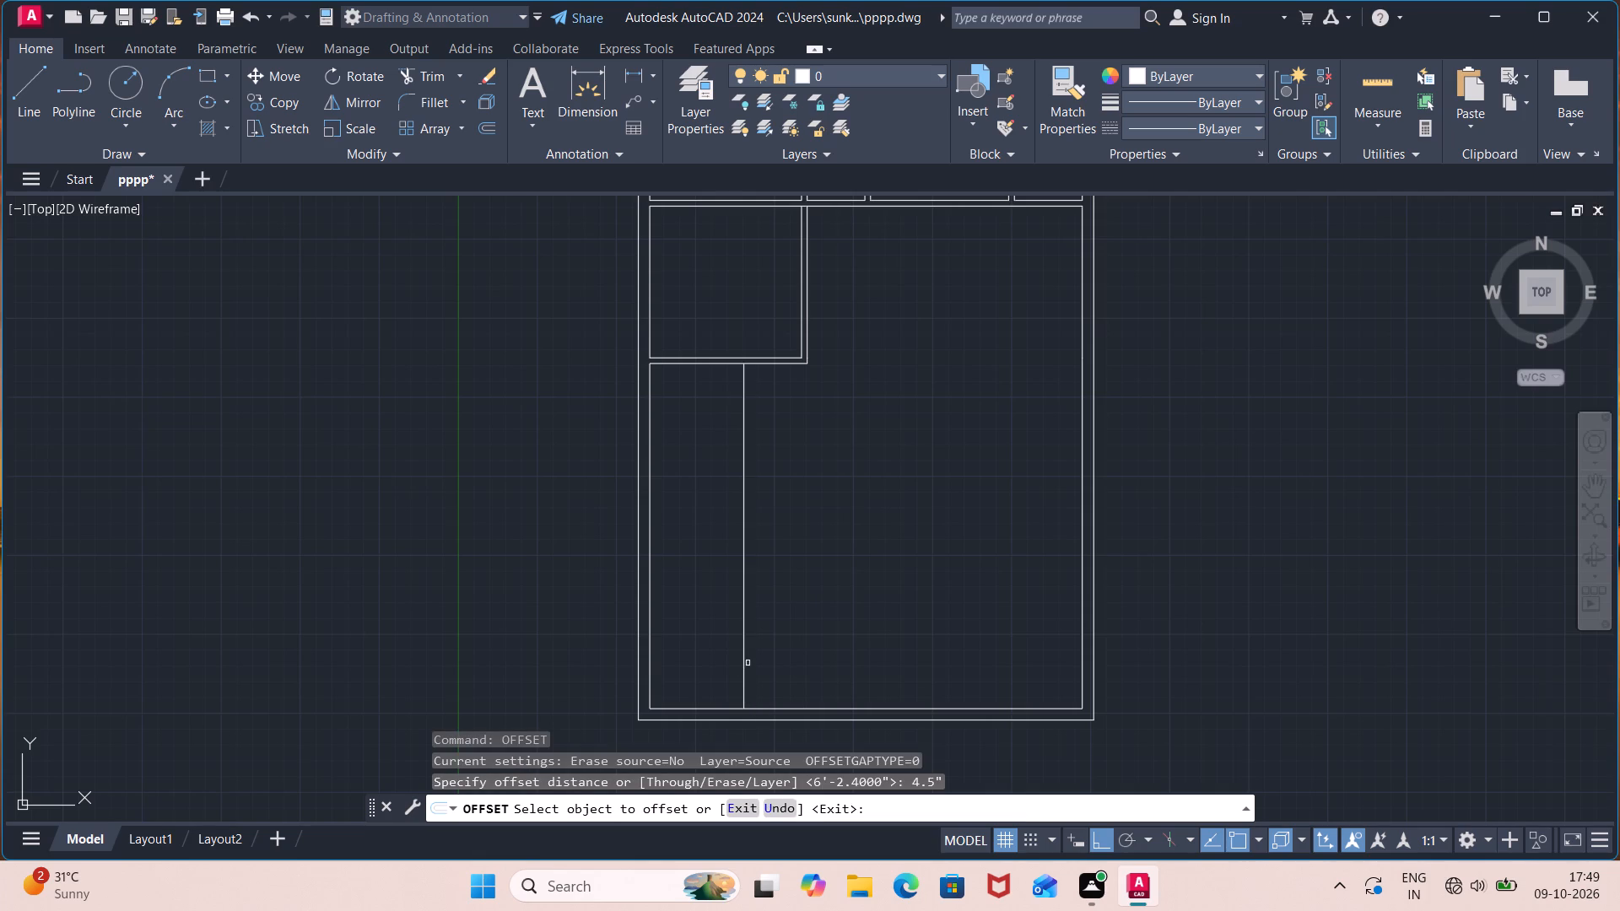
pyautogui.click(742, 658)
pyautogui.click(771, 653)
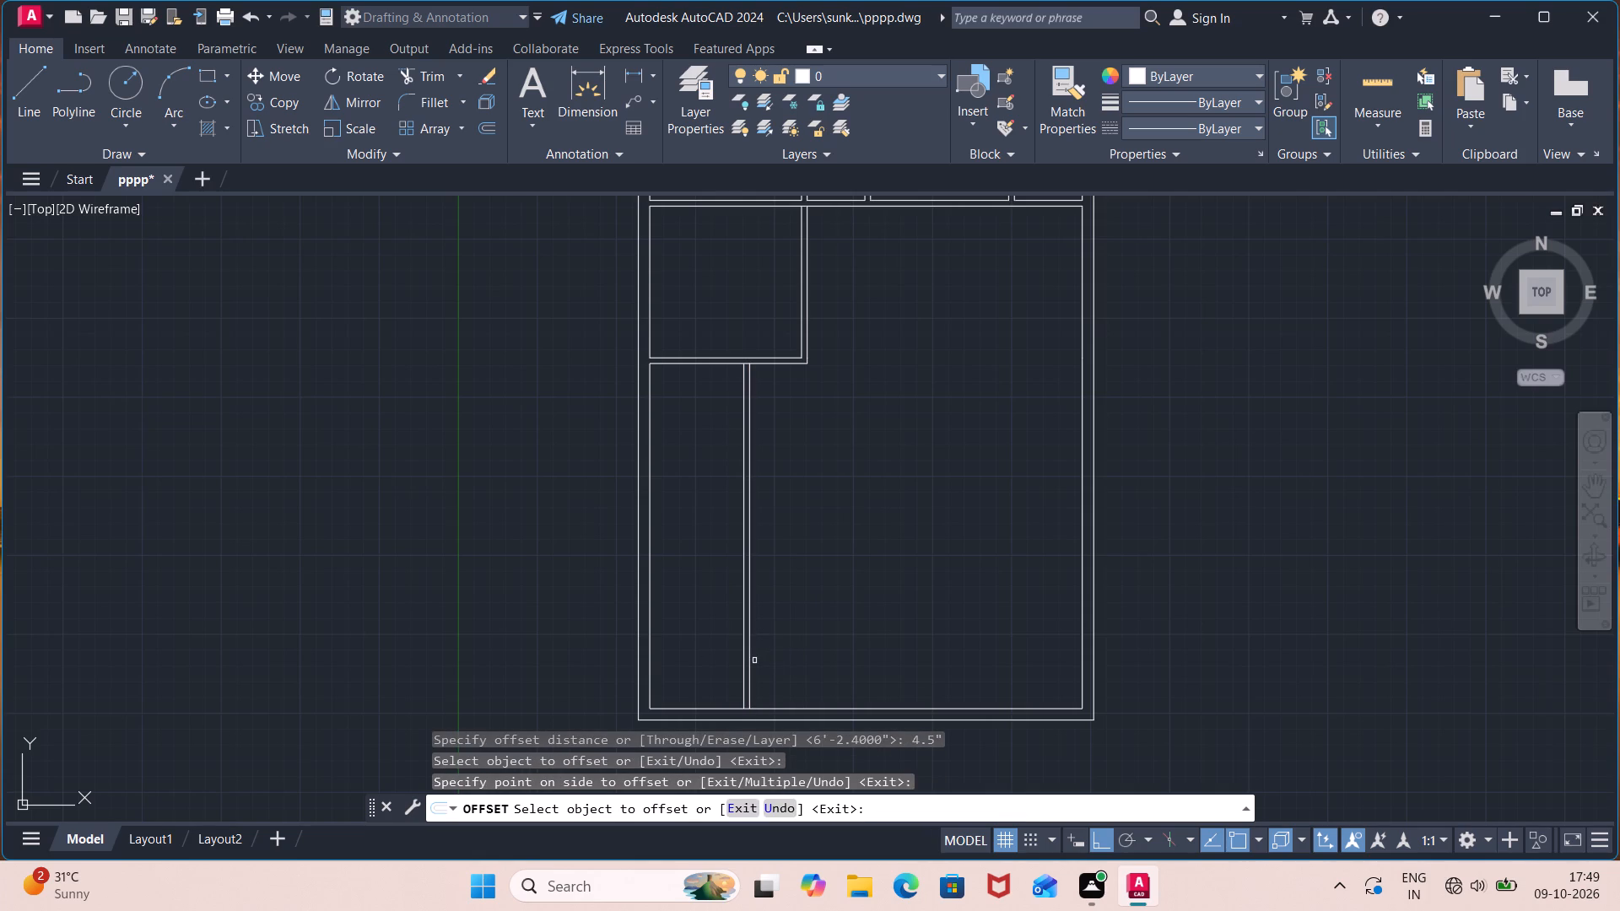
pyautogui.press('Escape')
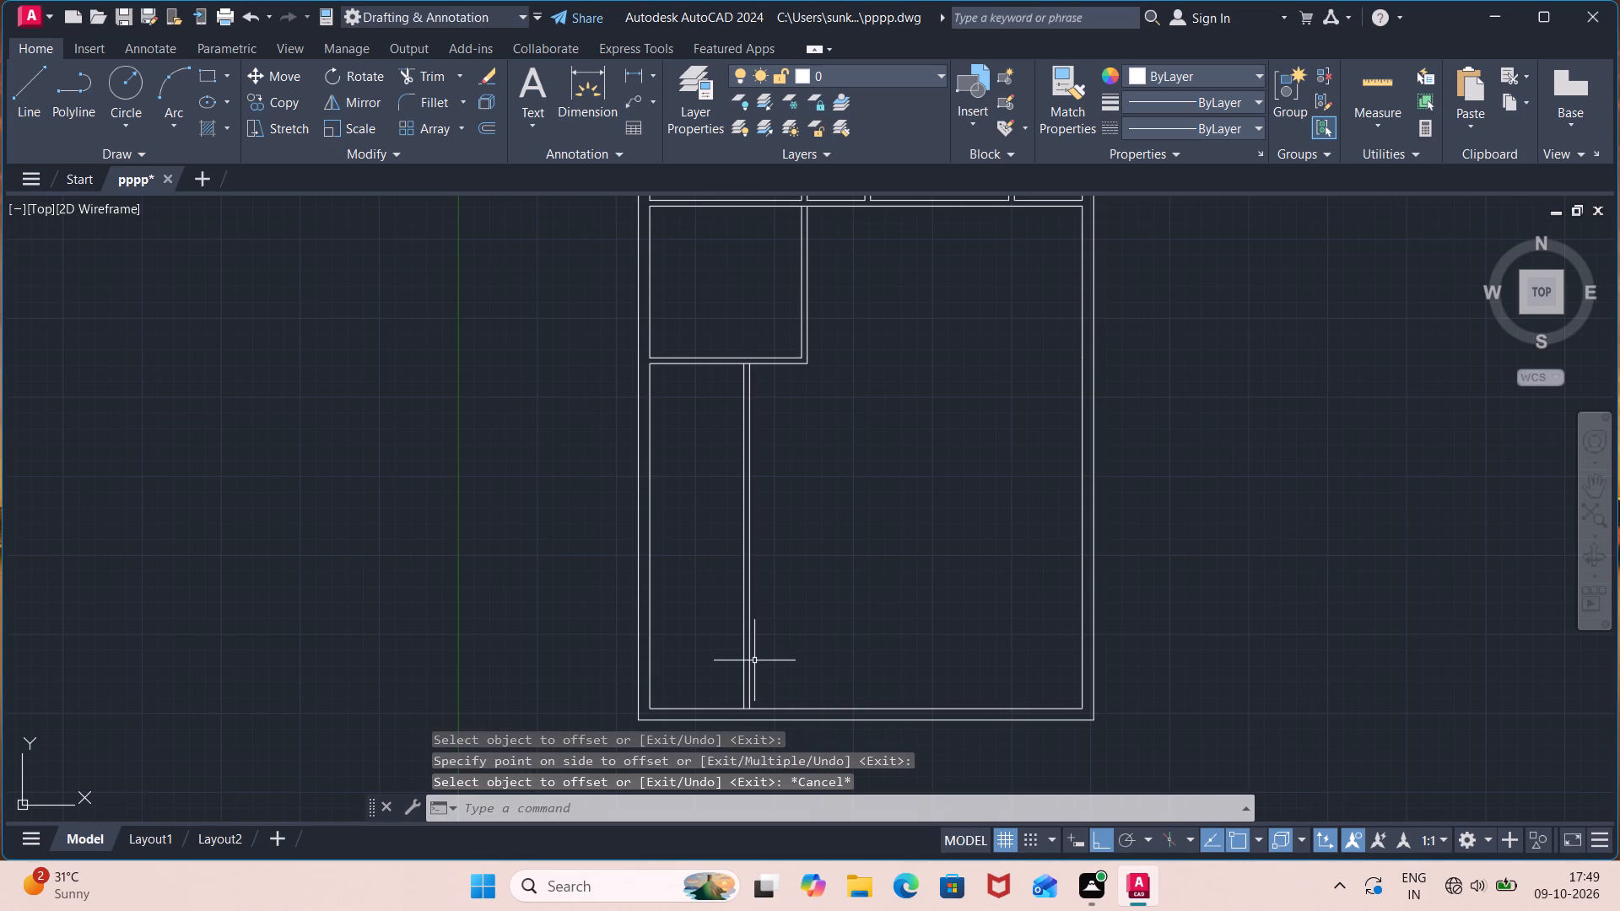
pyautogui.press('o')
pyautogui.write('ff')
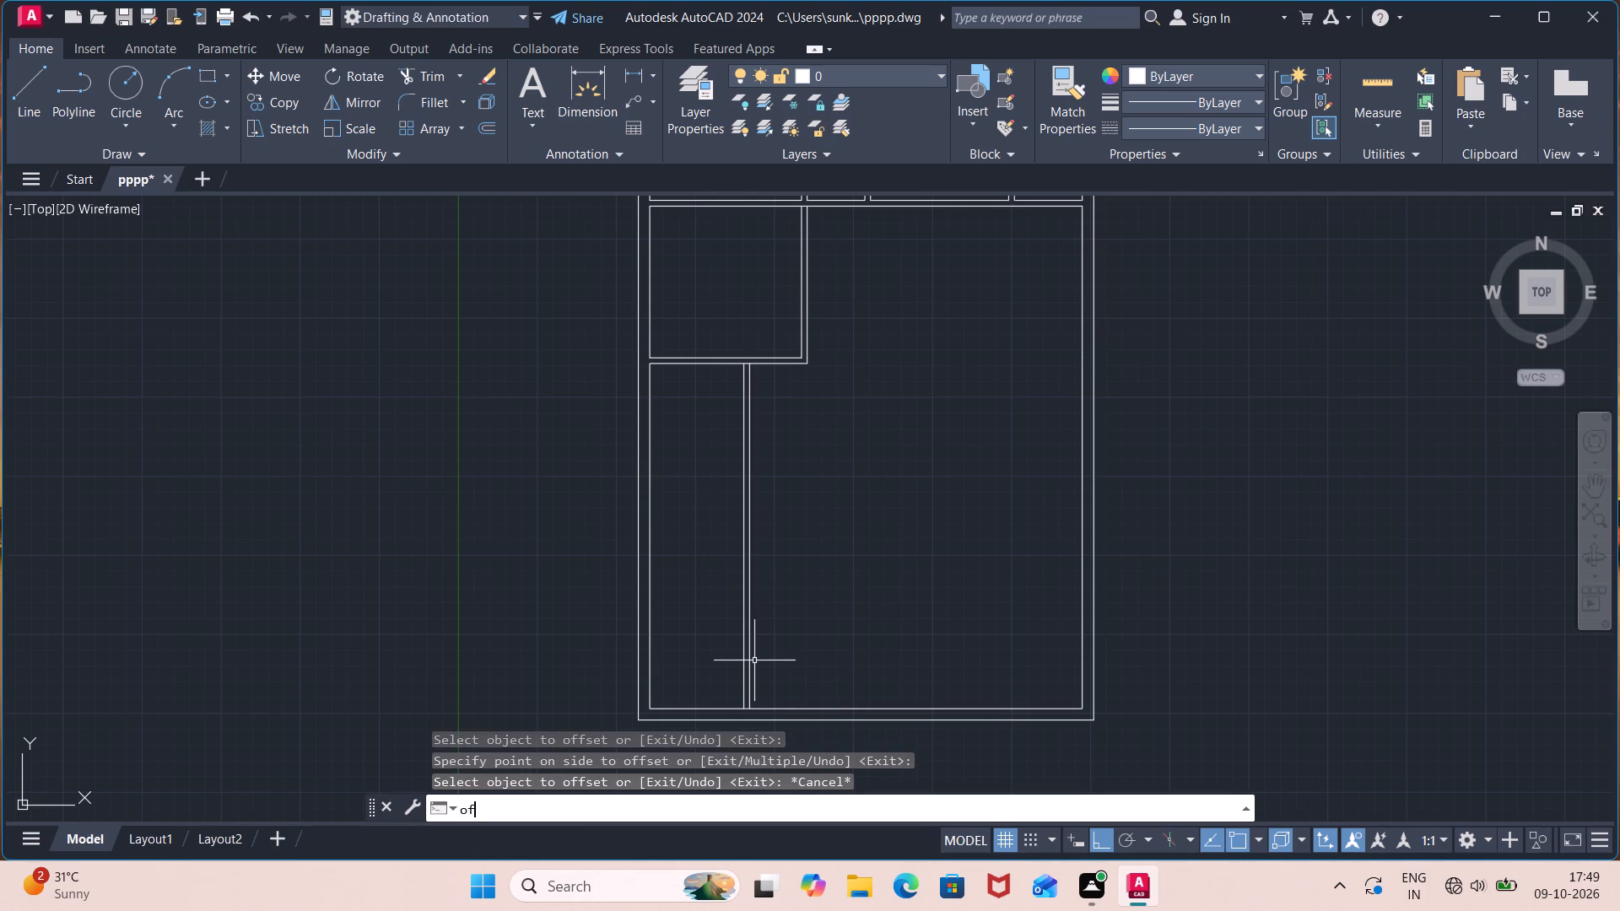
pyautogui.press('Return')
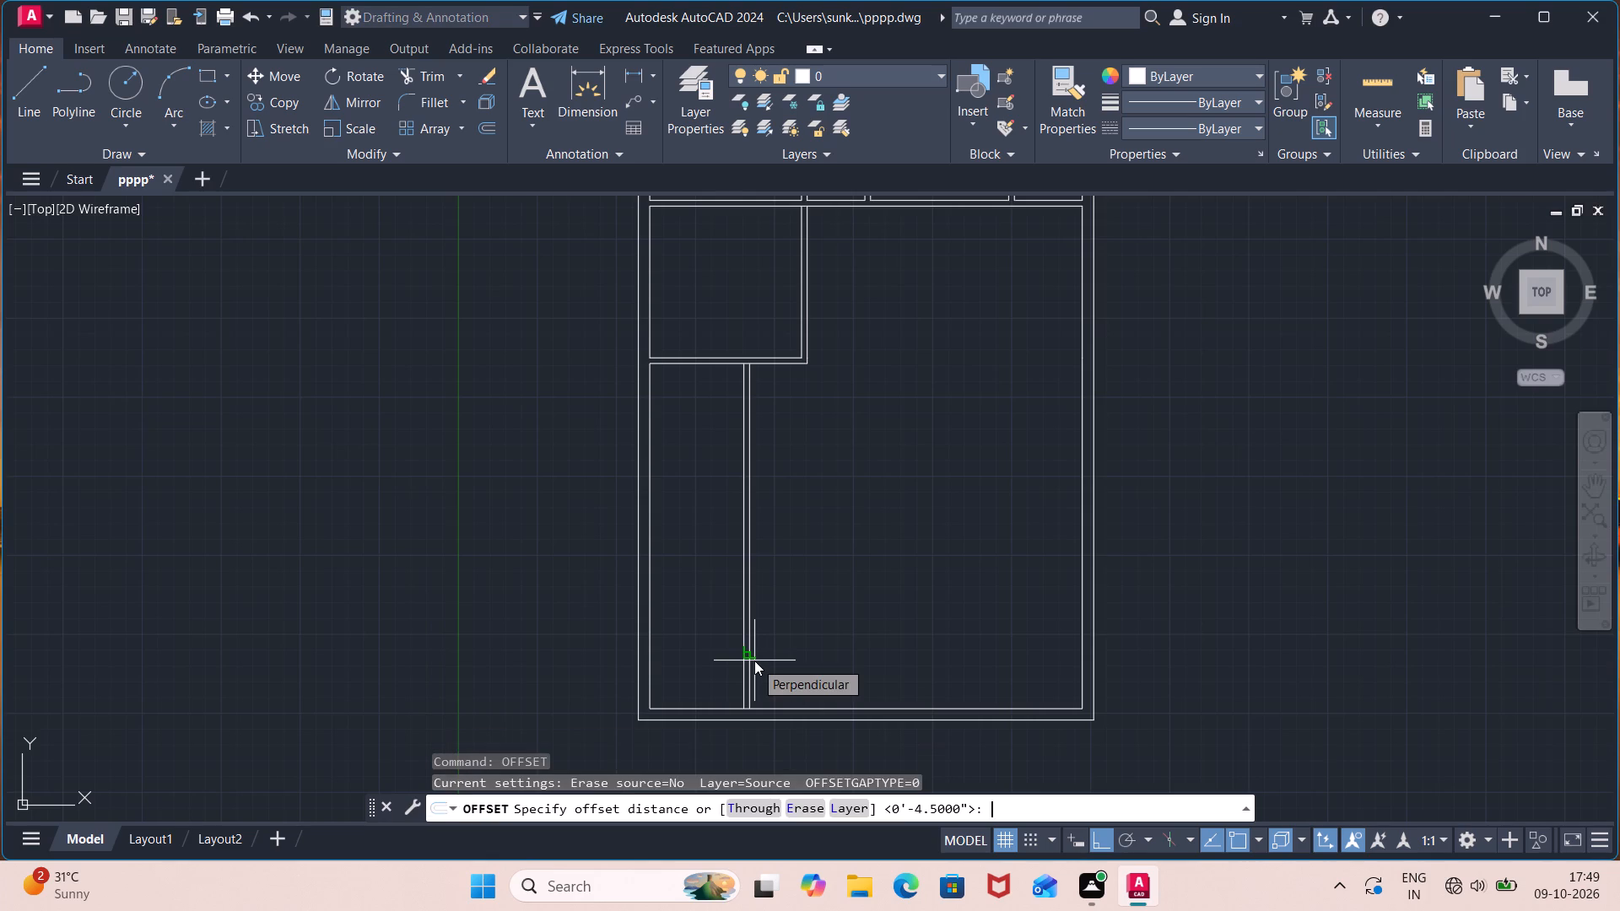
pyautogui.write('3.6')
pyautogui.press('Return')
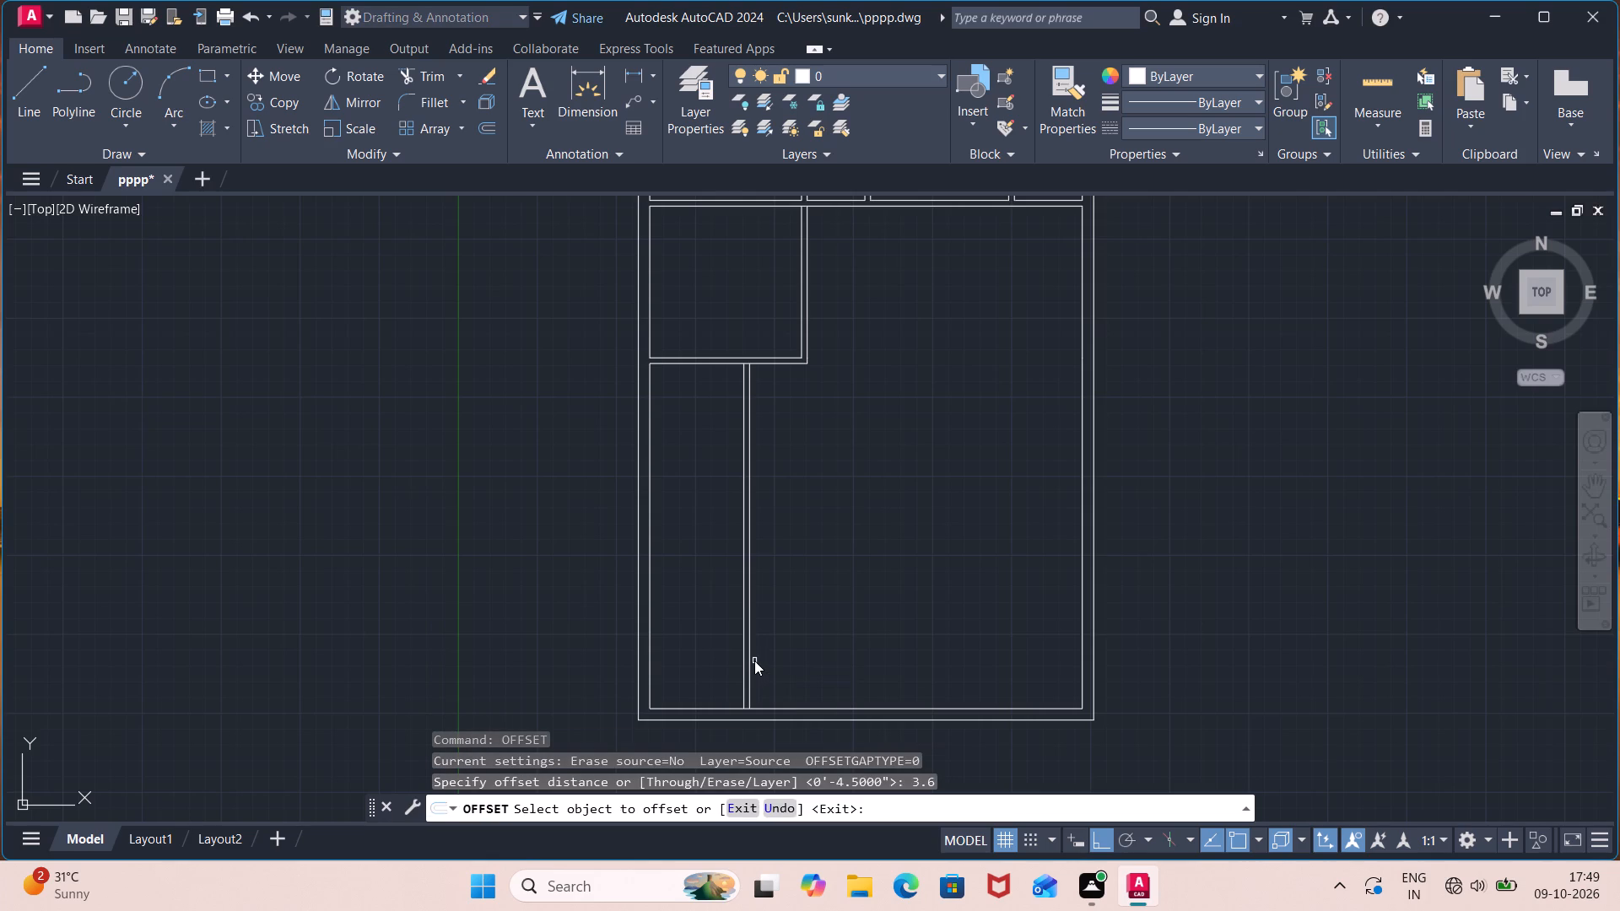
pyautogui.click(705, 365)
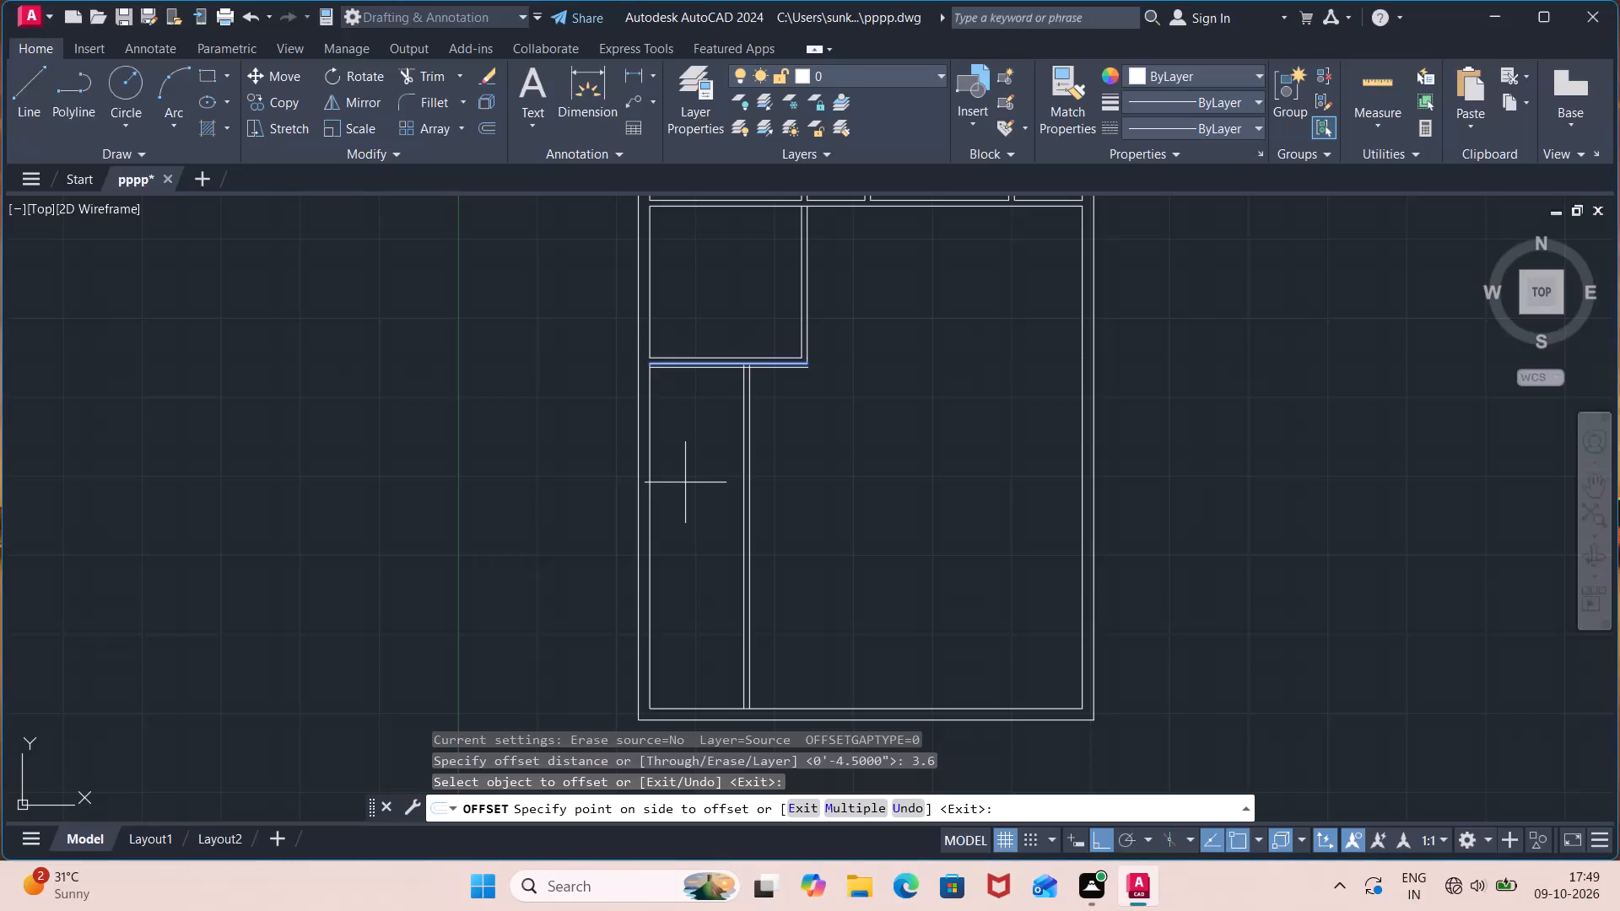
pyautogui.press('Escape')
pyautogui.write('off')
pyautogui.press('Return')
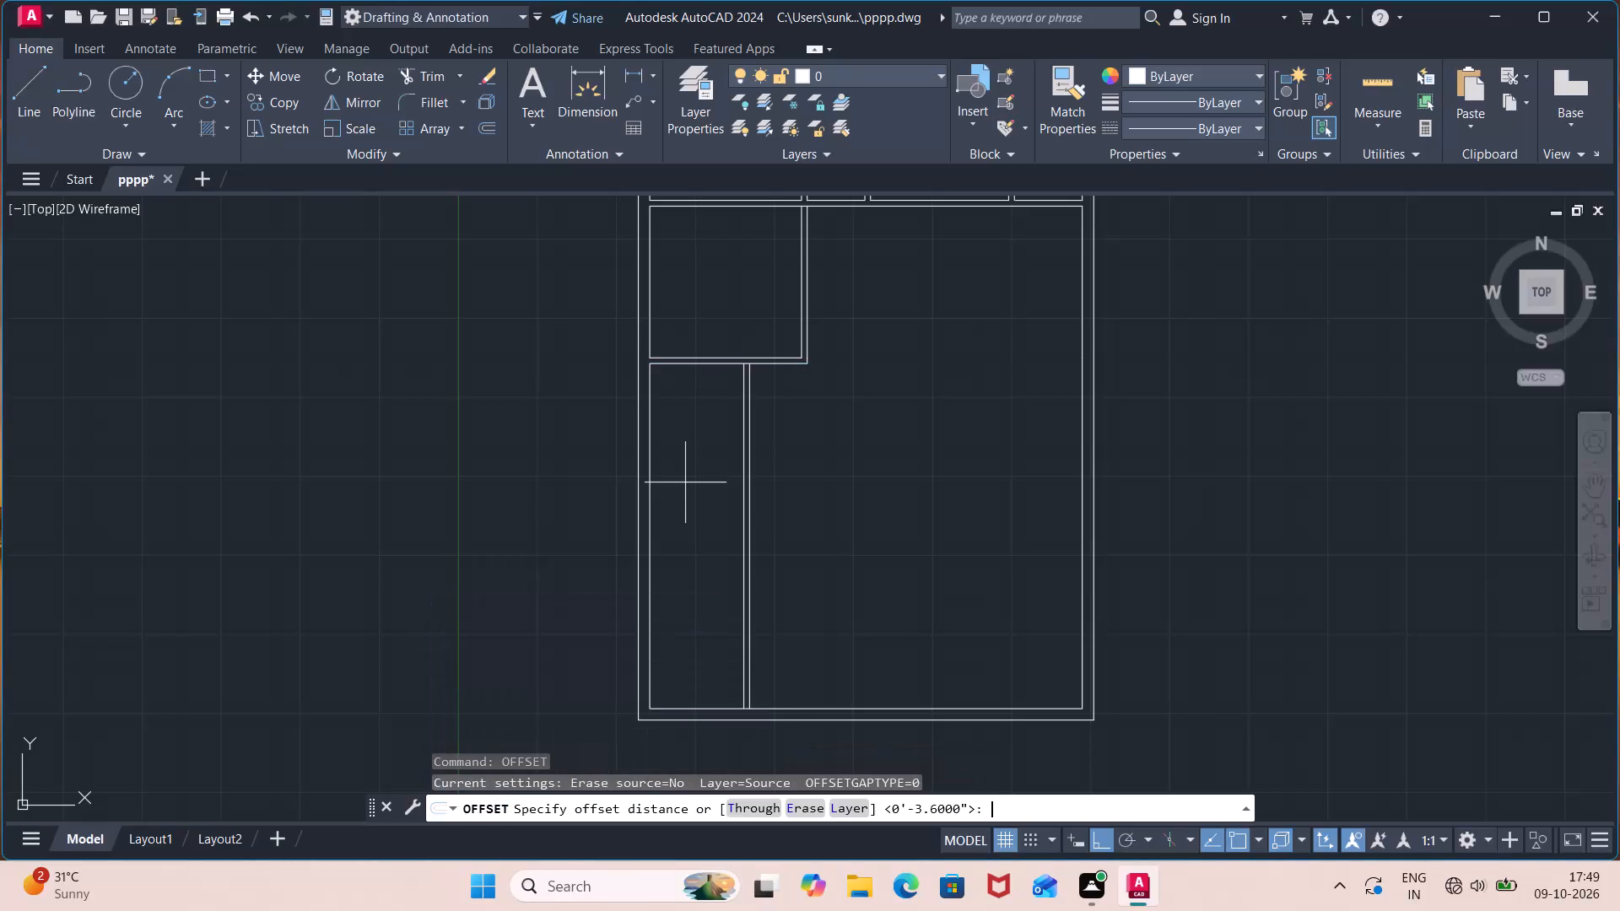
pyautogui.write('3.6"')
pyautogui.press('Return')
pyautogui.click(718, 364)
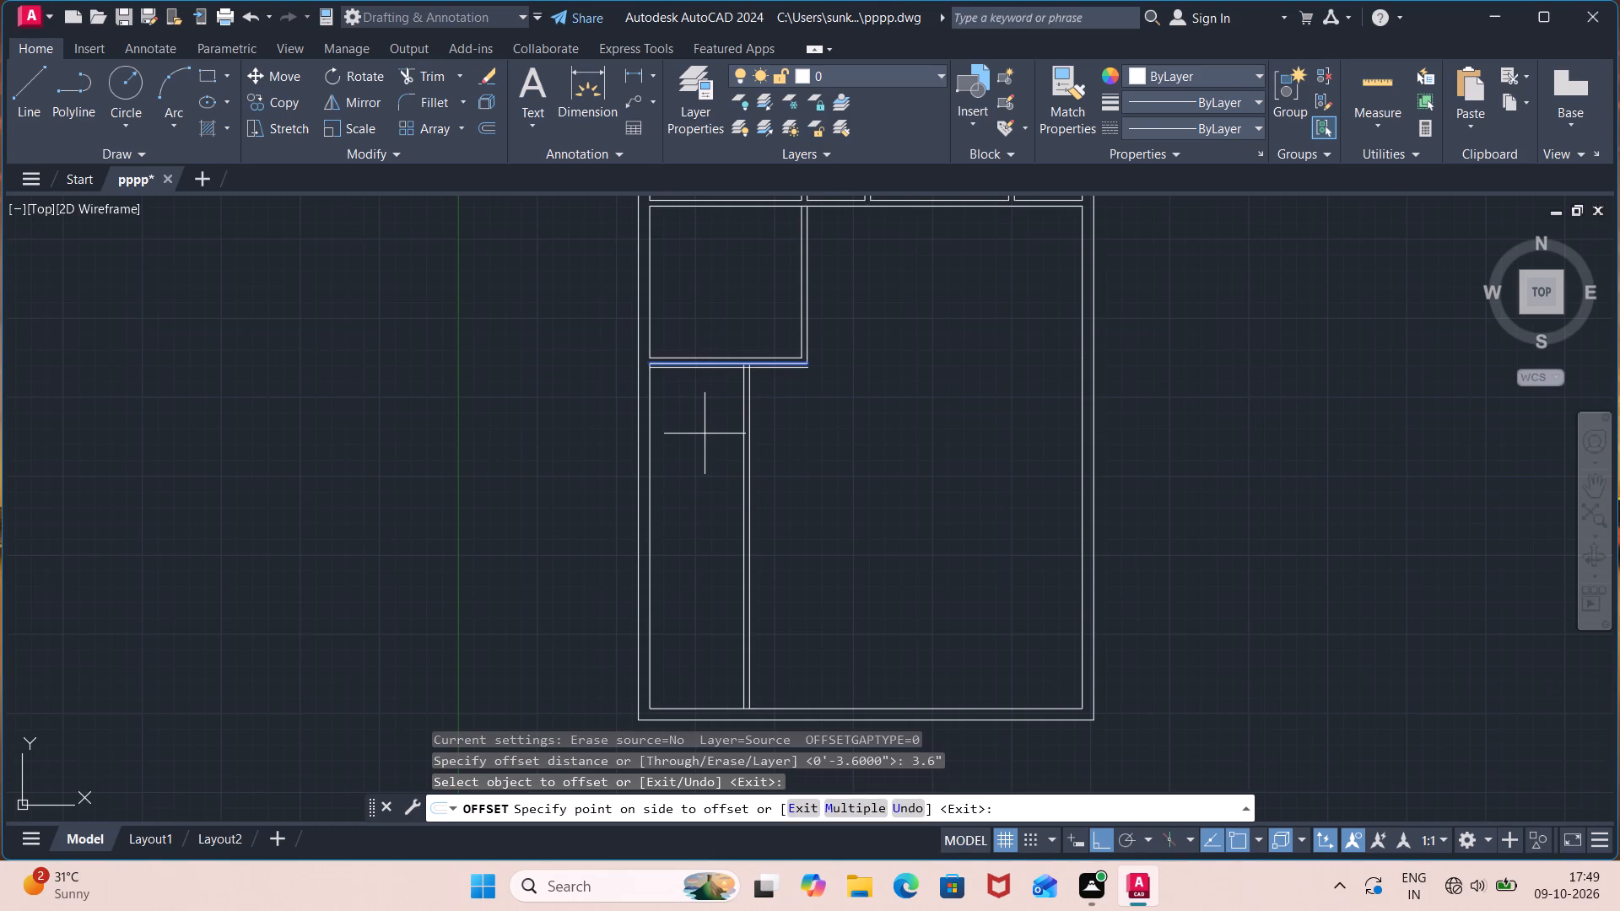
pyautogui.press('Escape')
# Offset the lower line of the middle-left room's bottom wall 3.6' downward across the new vertical partition.
pyautogui.write('off')
pyautogui.press('Return')
pyautogui.write("3.6'")
pyautogui.press('Return')
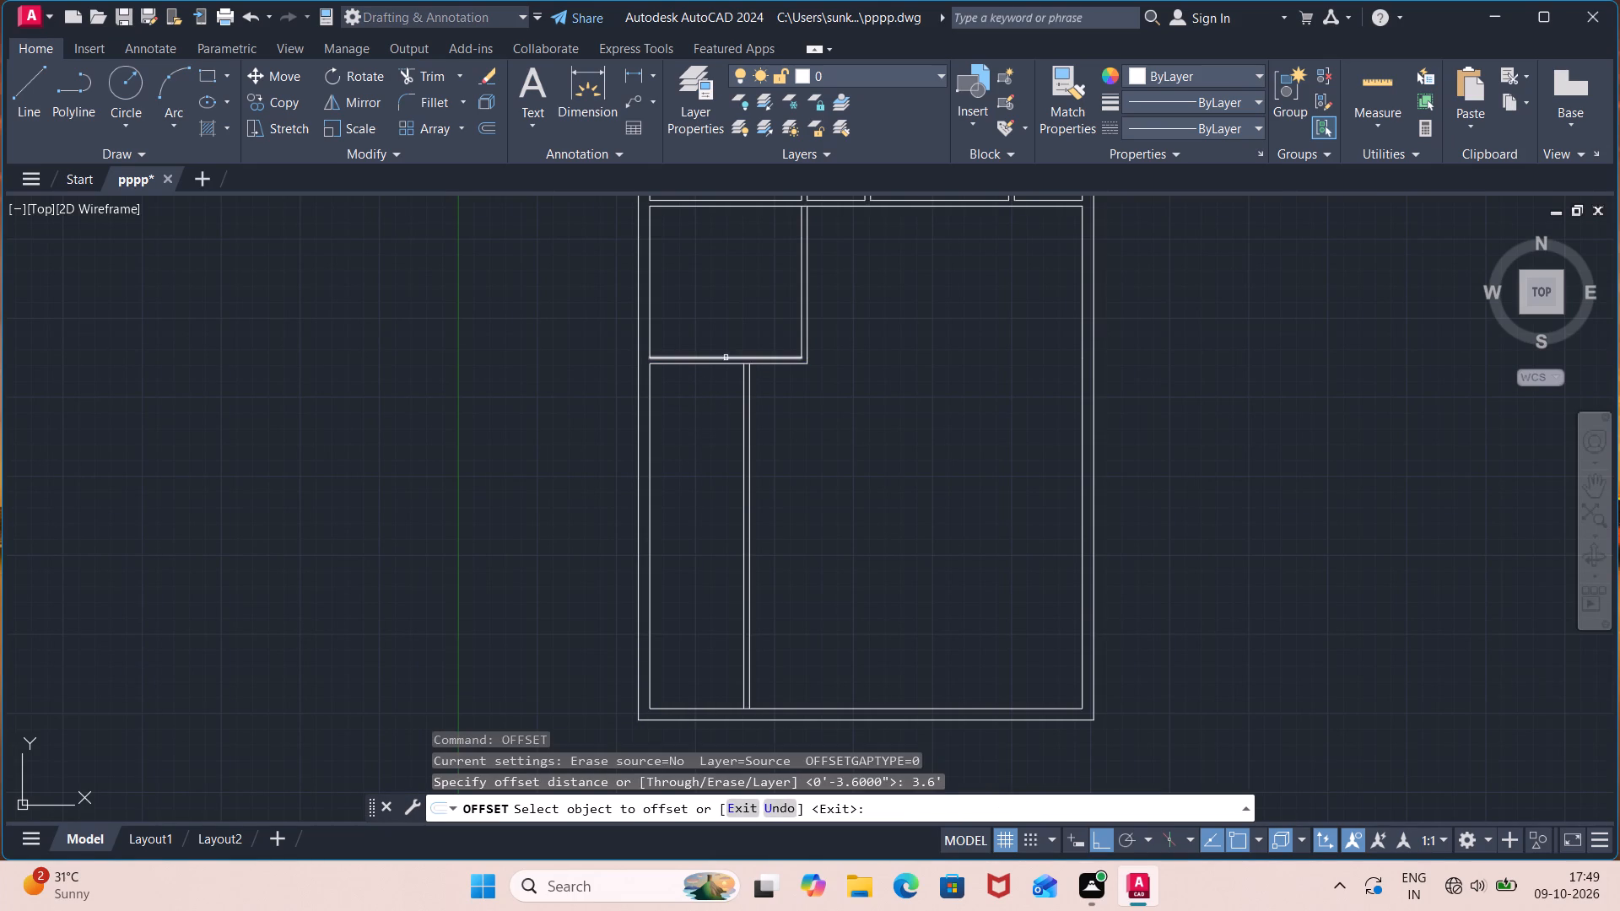
pyautogui.click(722, 364)
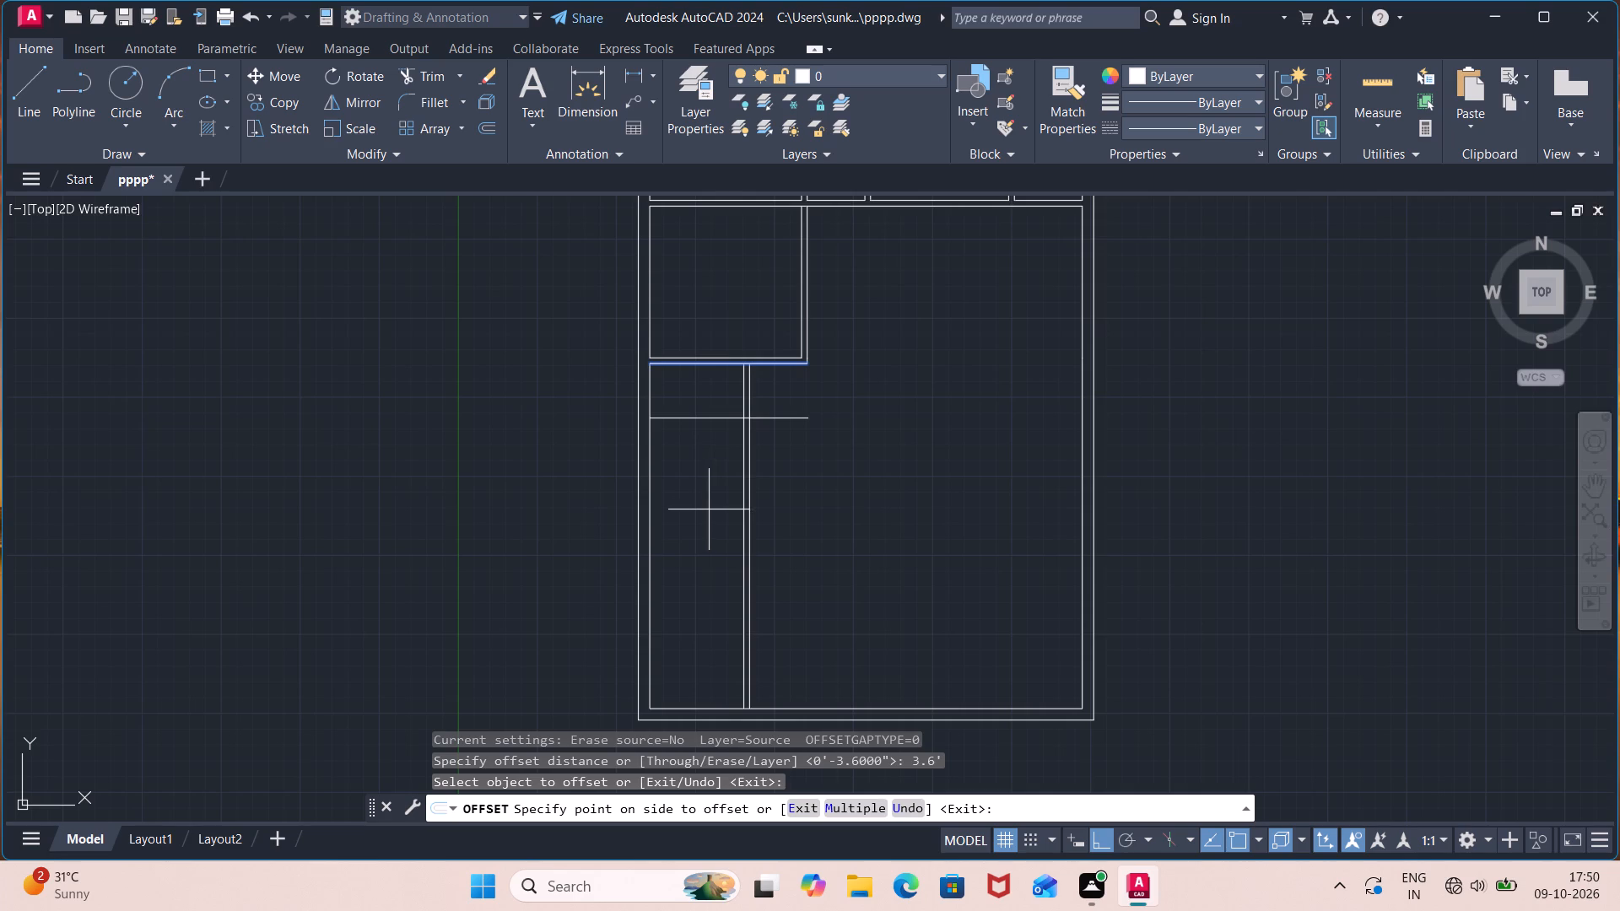
pyautogui.click(708, 509)
pyautogui.scroll(2, 699, 444)
pyautogui.moveTo(699, 443); pyautogui.dragTo(695, 501, button='middle')
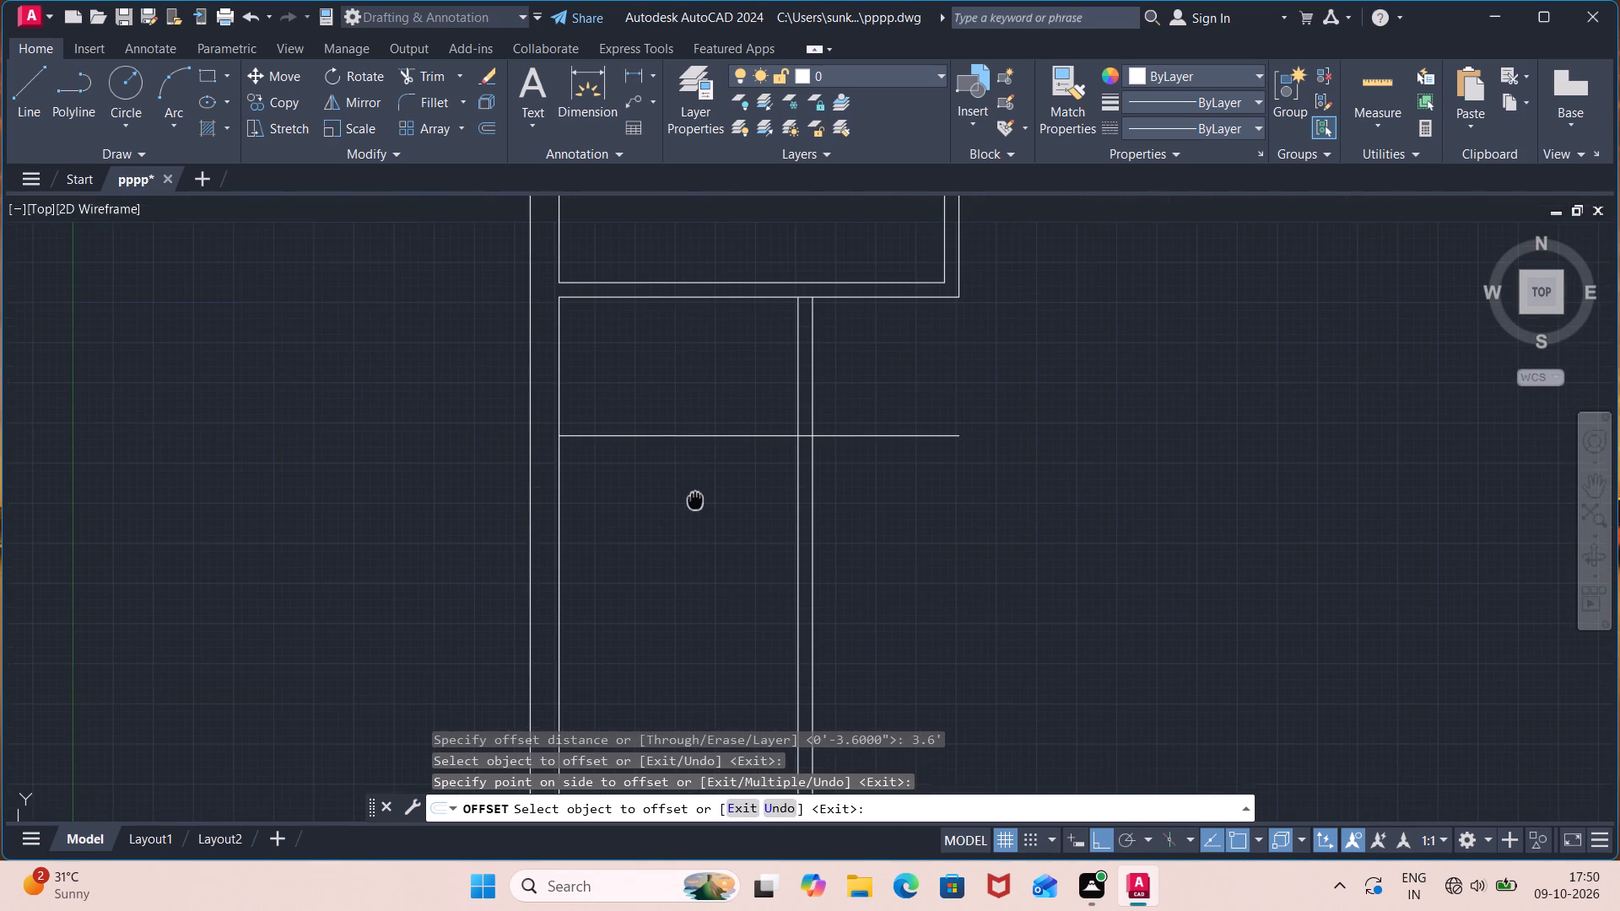
# Offset the new horizontal line across the lower hall's vertical partition 4.5" downward to form a partition.
pyautogui.moveTo(695, 501); pyautogui.dragTo(695, 502, button='middle')
pyautogui.press('Escape')
pyautogui.press('space')
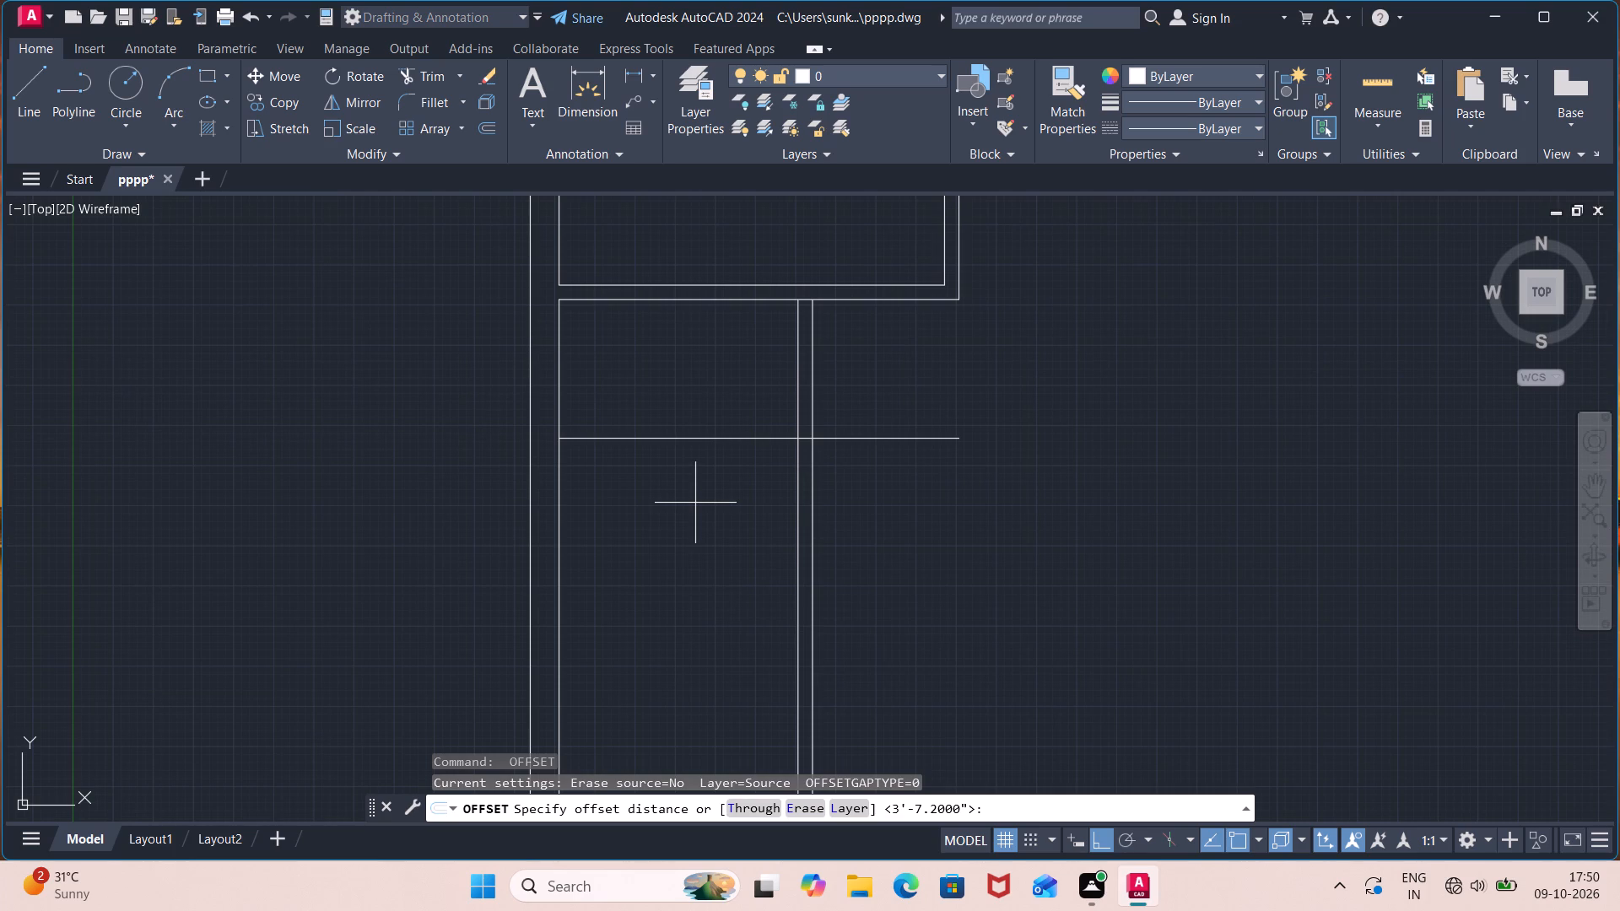
pyautogui.write('4.5"')
pyautogui.press('Return')
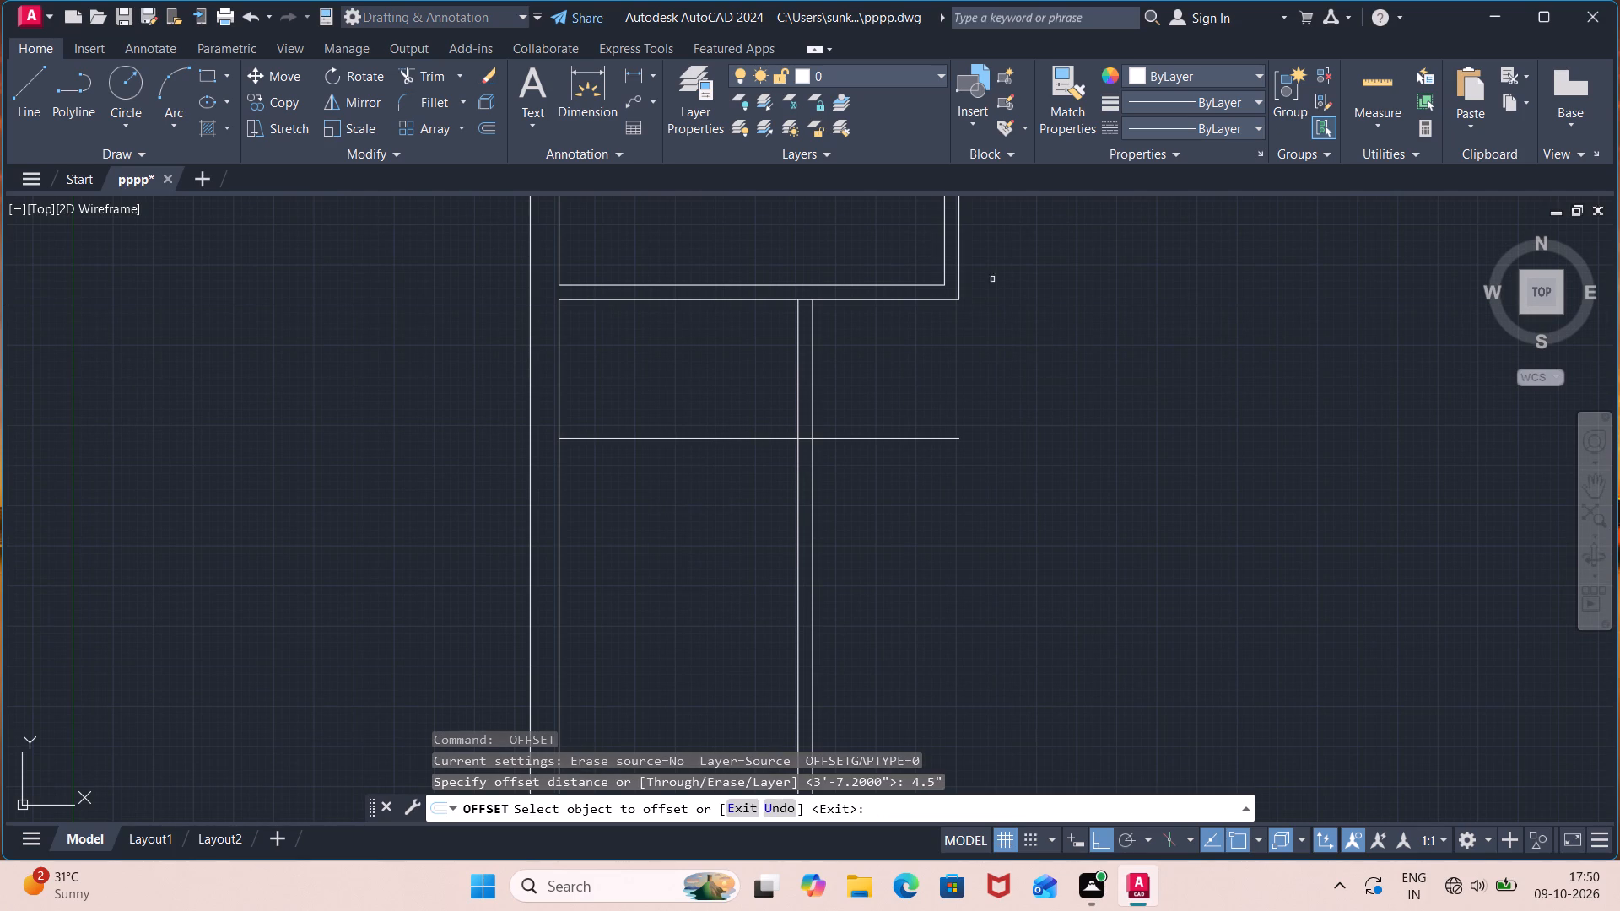
pyautogui.click(738, 438)
pyautogui.click(731, 496)
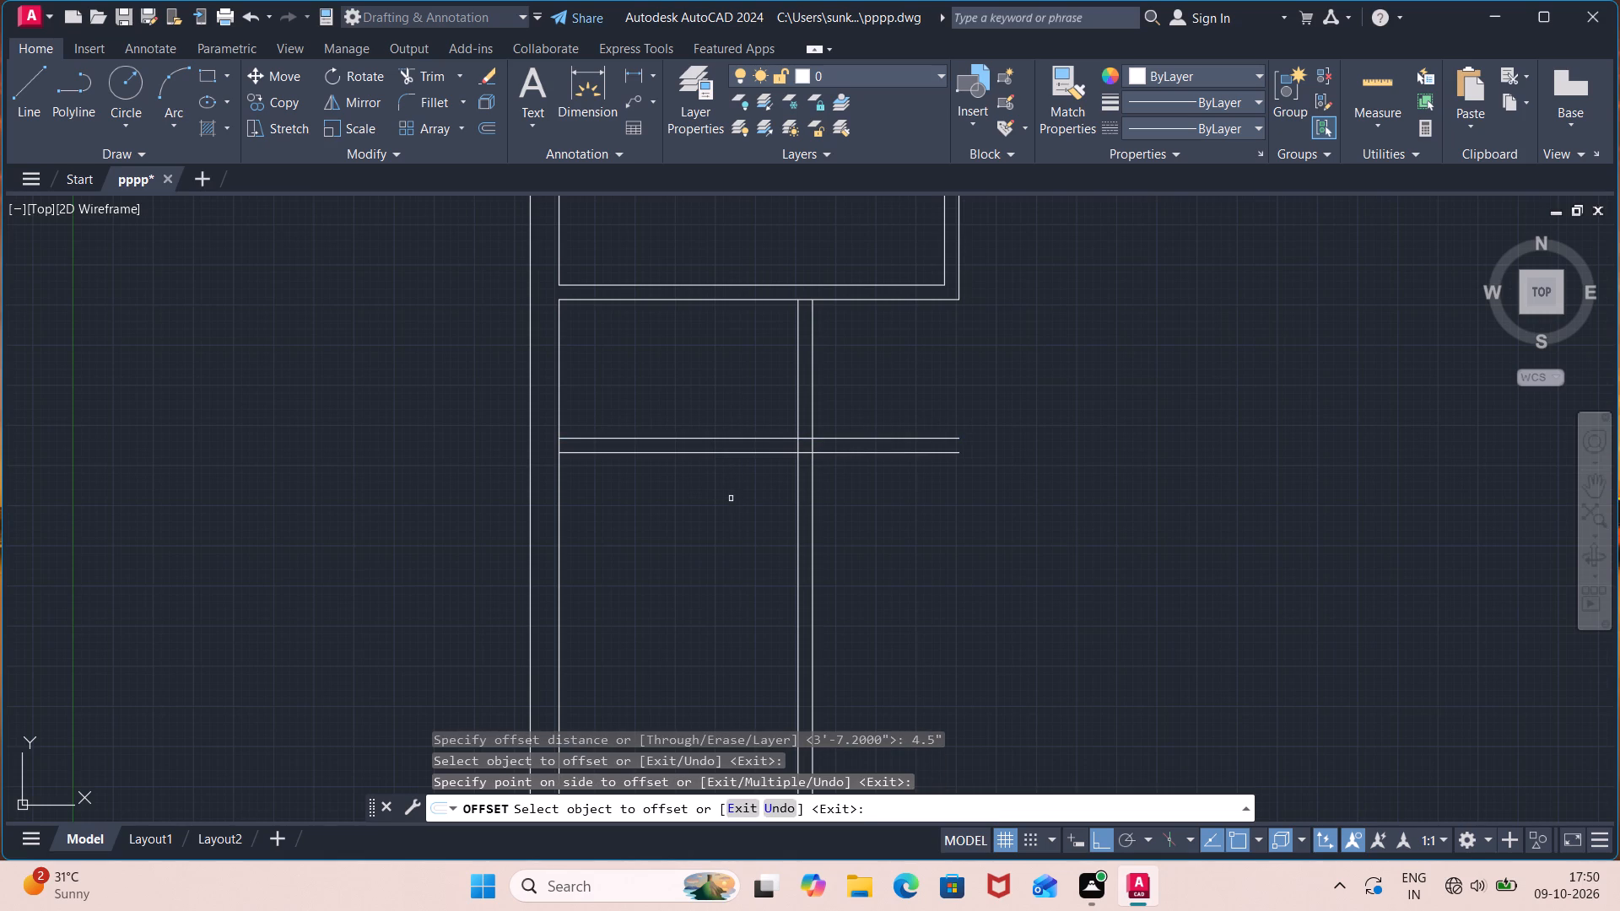
pyautogui.press('space')
# Offset the lower line of the new horizontal partition 3.6' downward.
pyautogui.press('space')
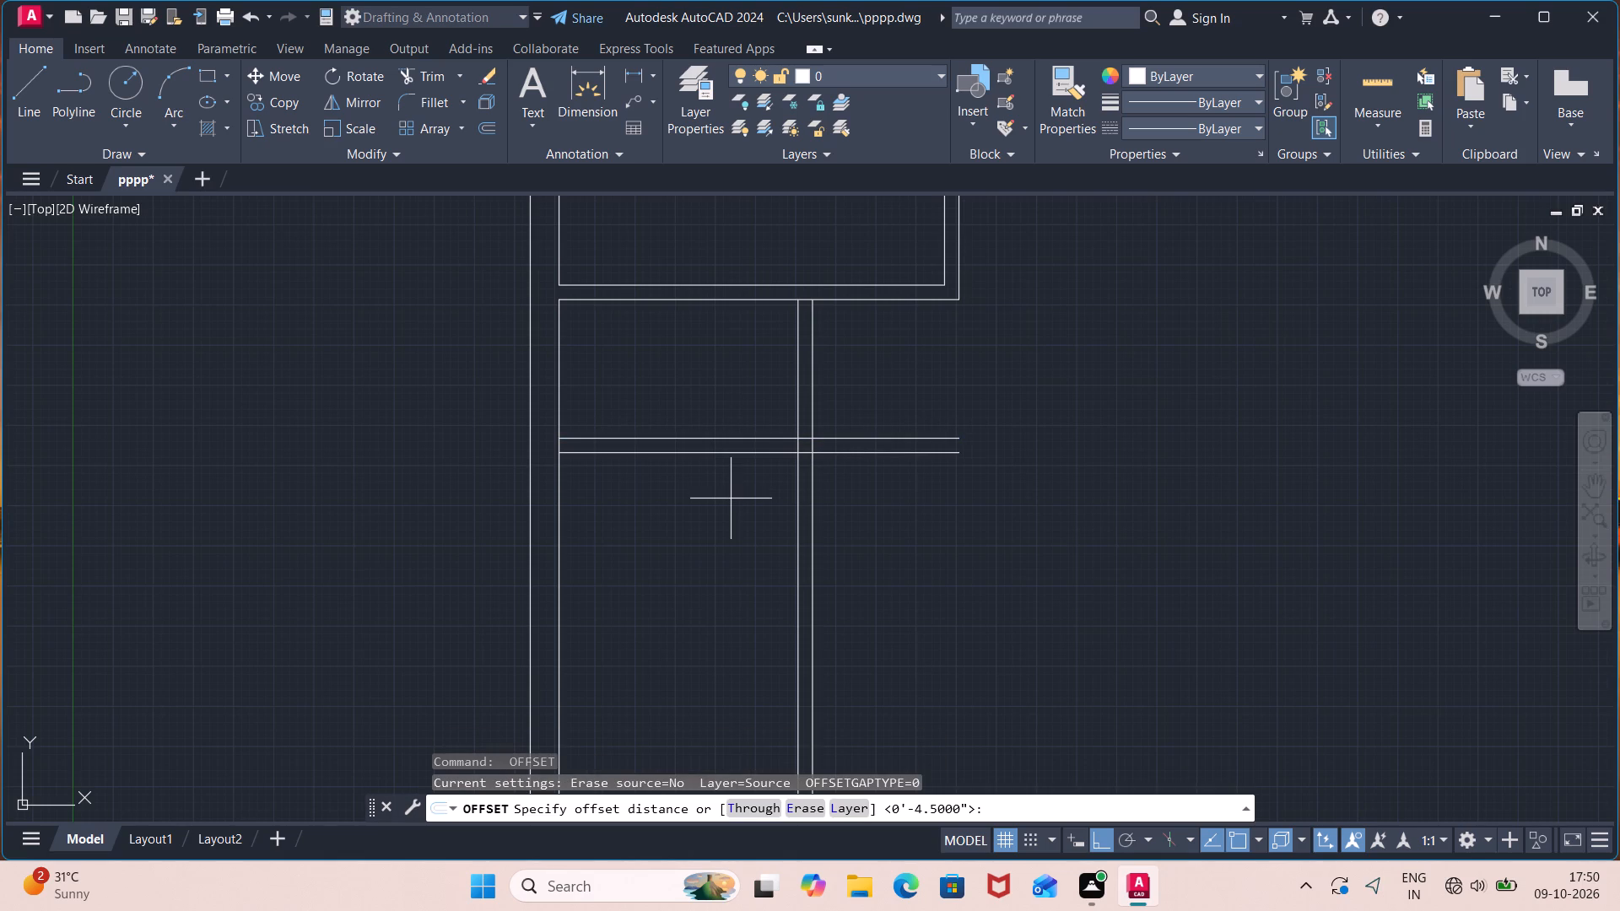
pyautogui.write('3.2')
pyautogui.press('BackSpace')
pyautogui.write("6'")
pyautogui.press('Return')
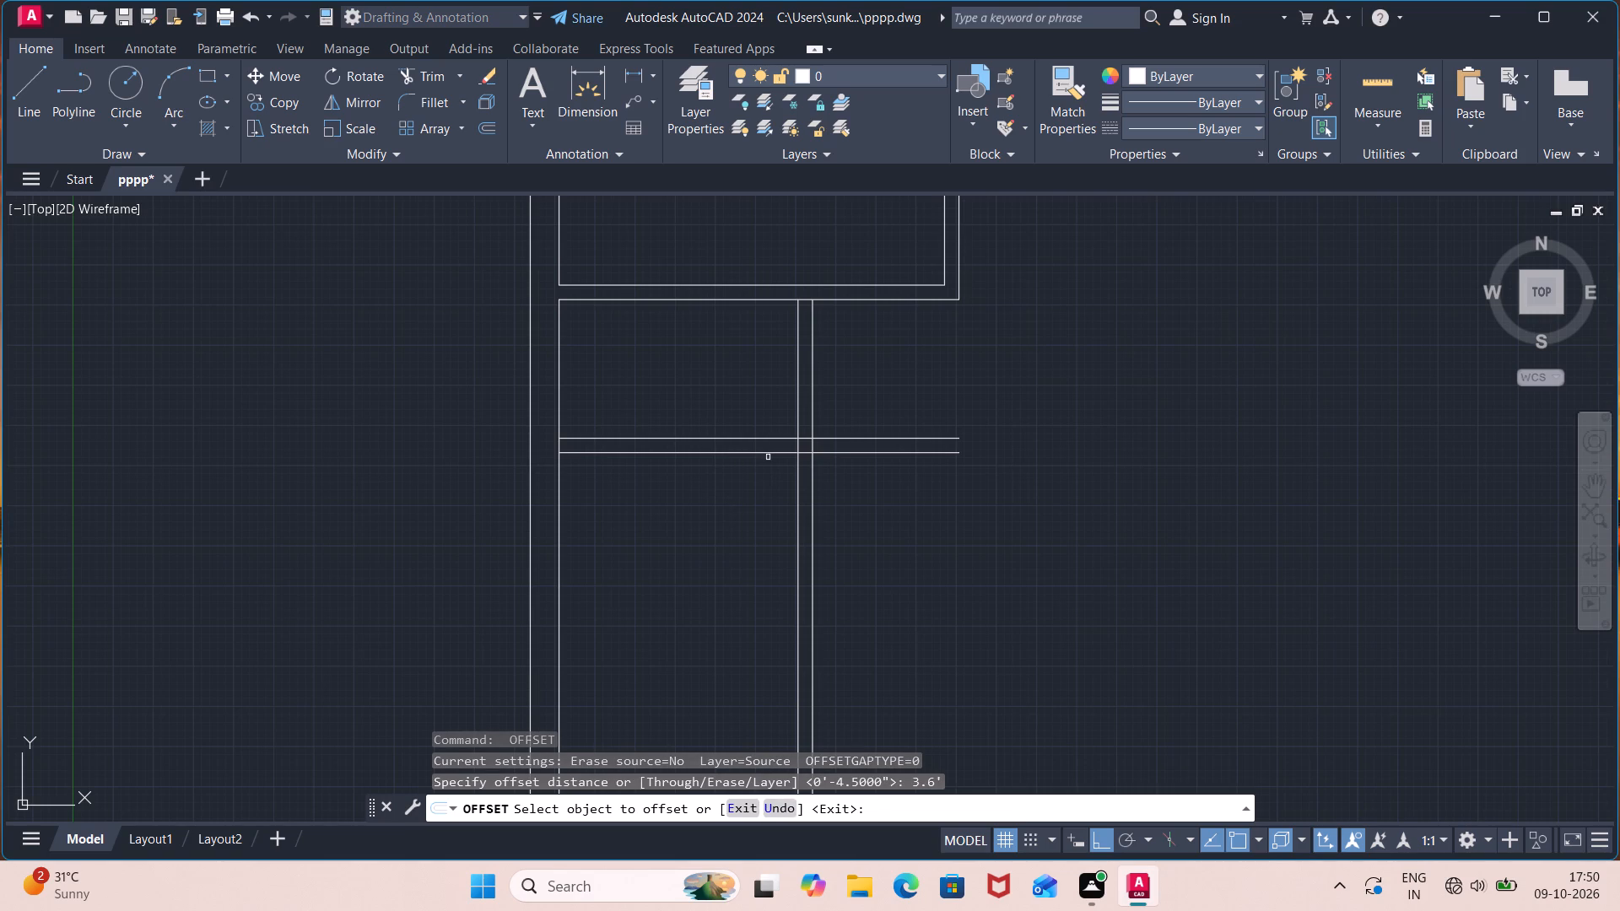
pyautogui.click(766, 455)
pyautogui.click(761, 512)
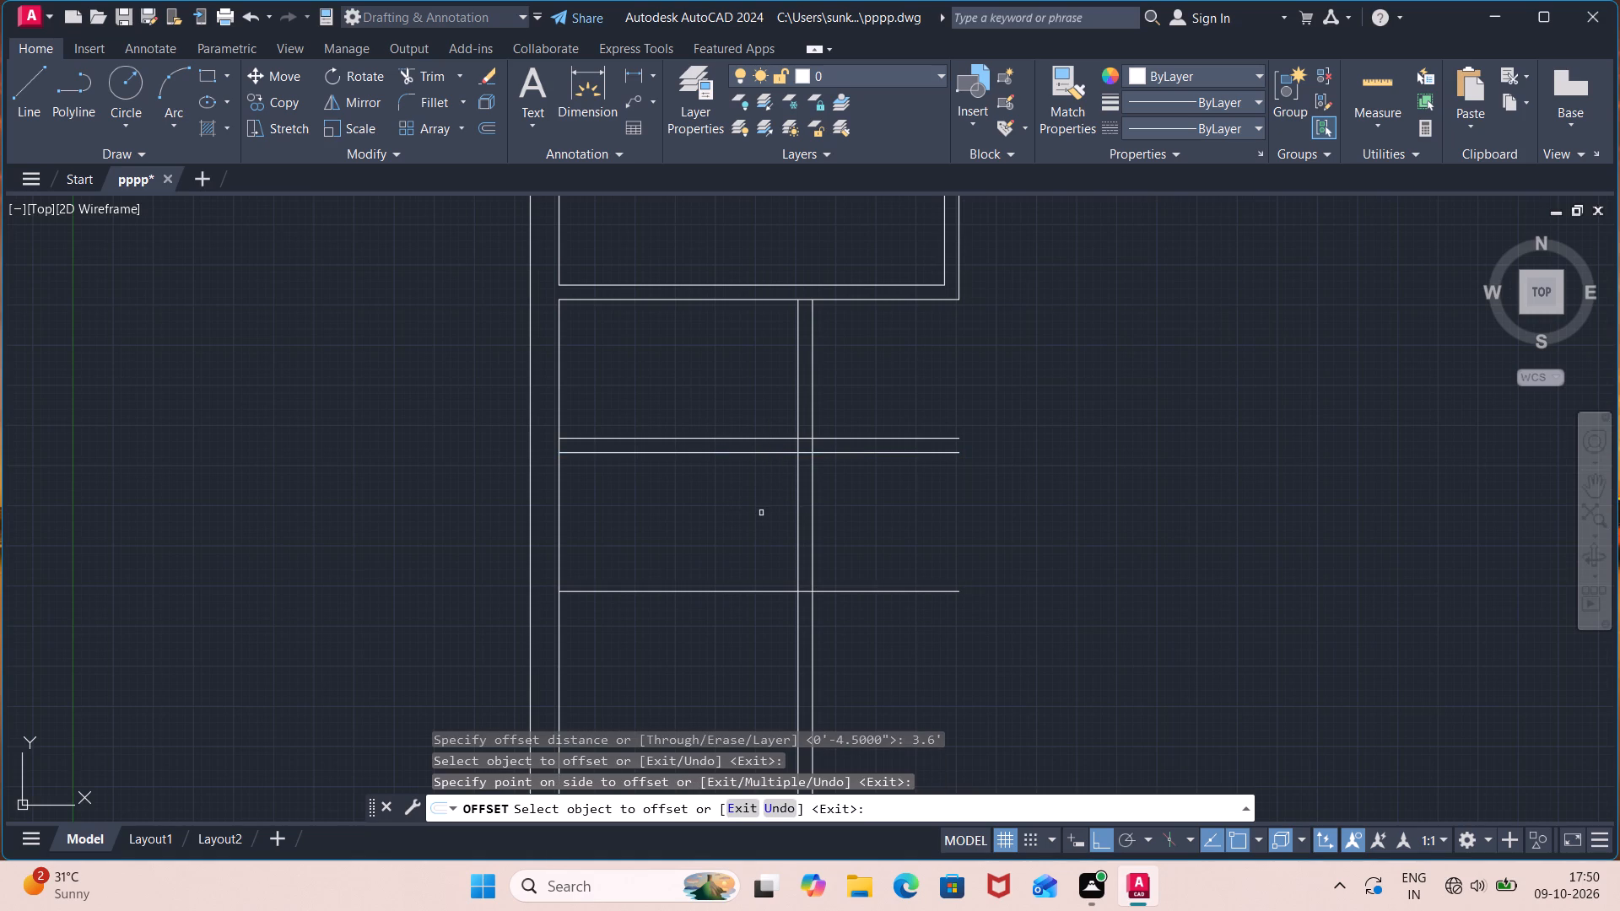
pyautogui.press('space')
# Offset the lowest new horizontal line 4.5" downward to form a second horizontal partition.
pyautogui.press('space')
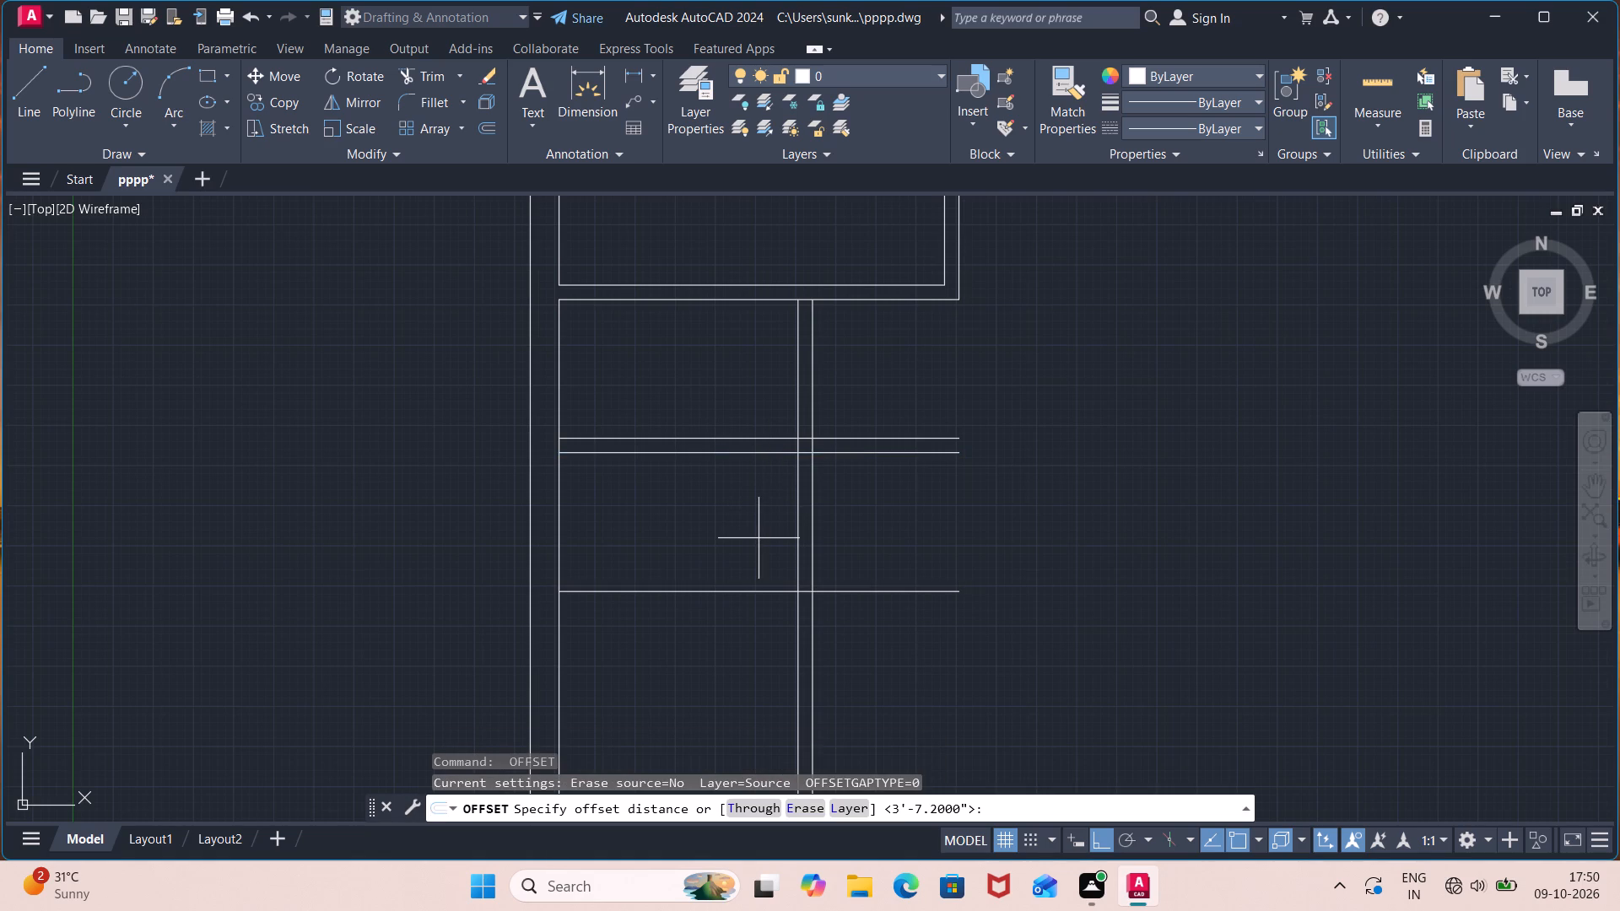
pyautogui.write('4.5"')
pyautogui.press('Return')
pyautogui.click(768, 591)
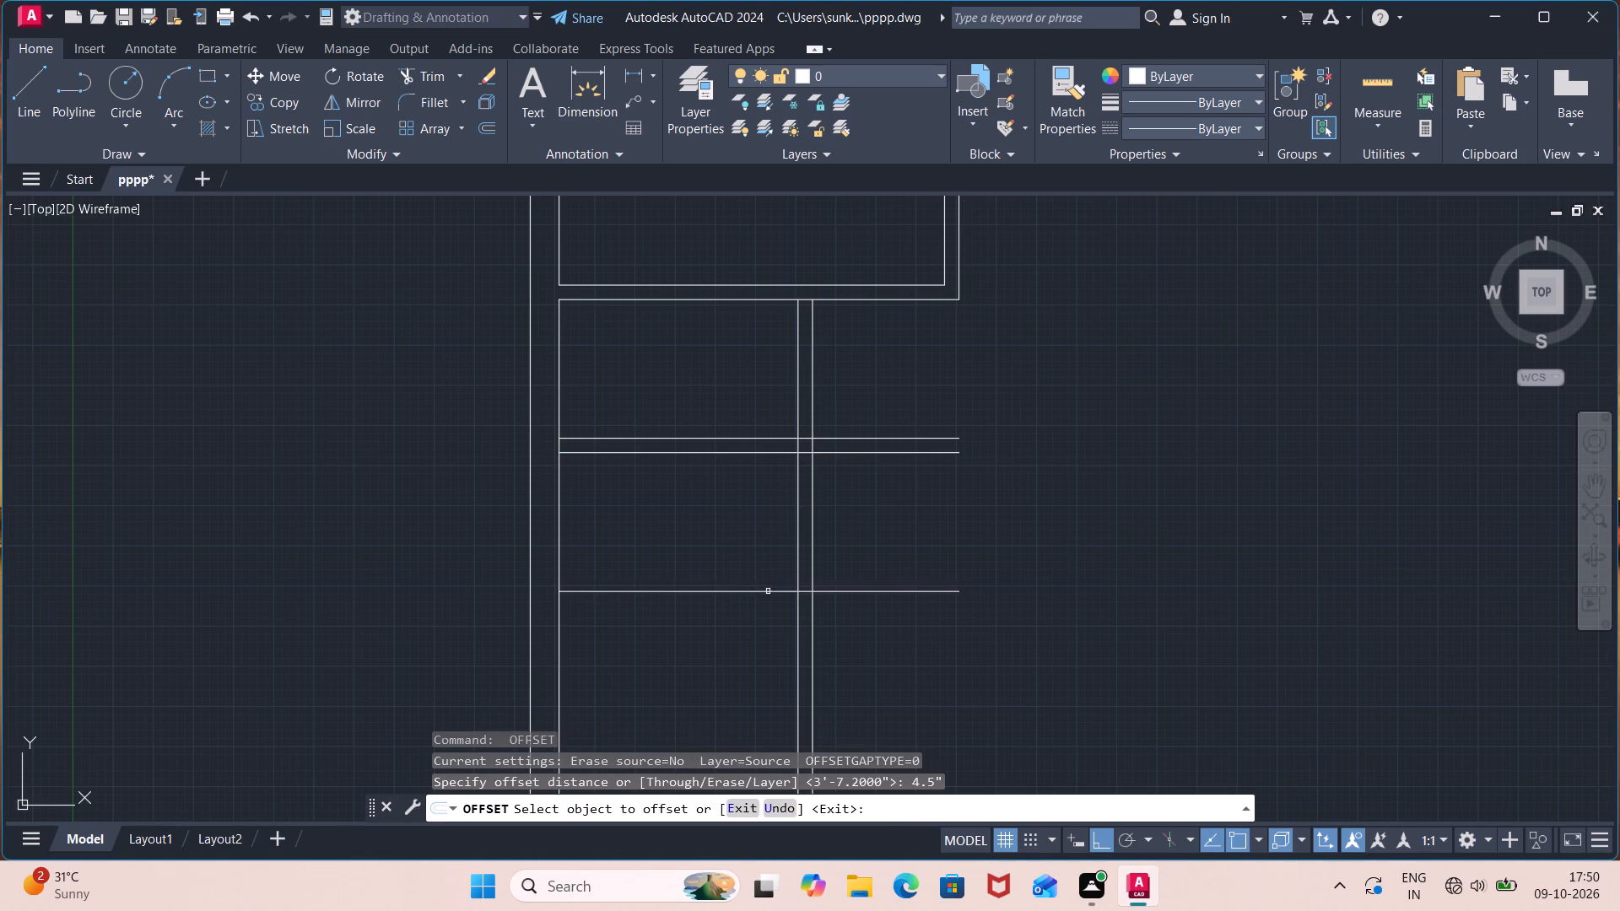
pyautogui.click(766, 638)
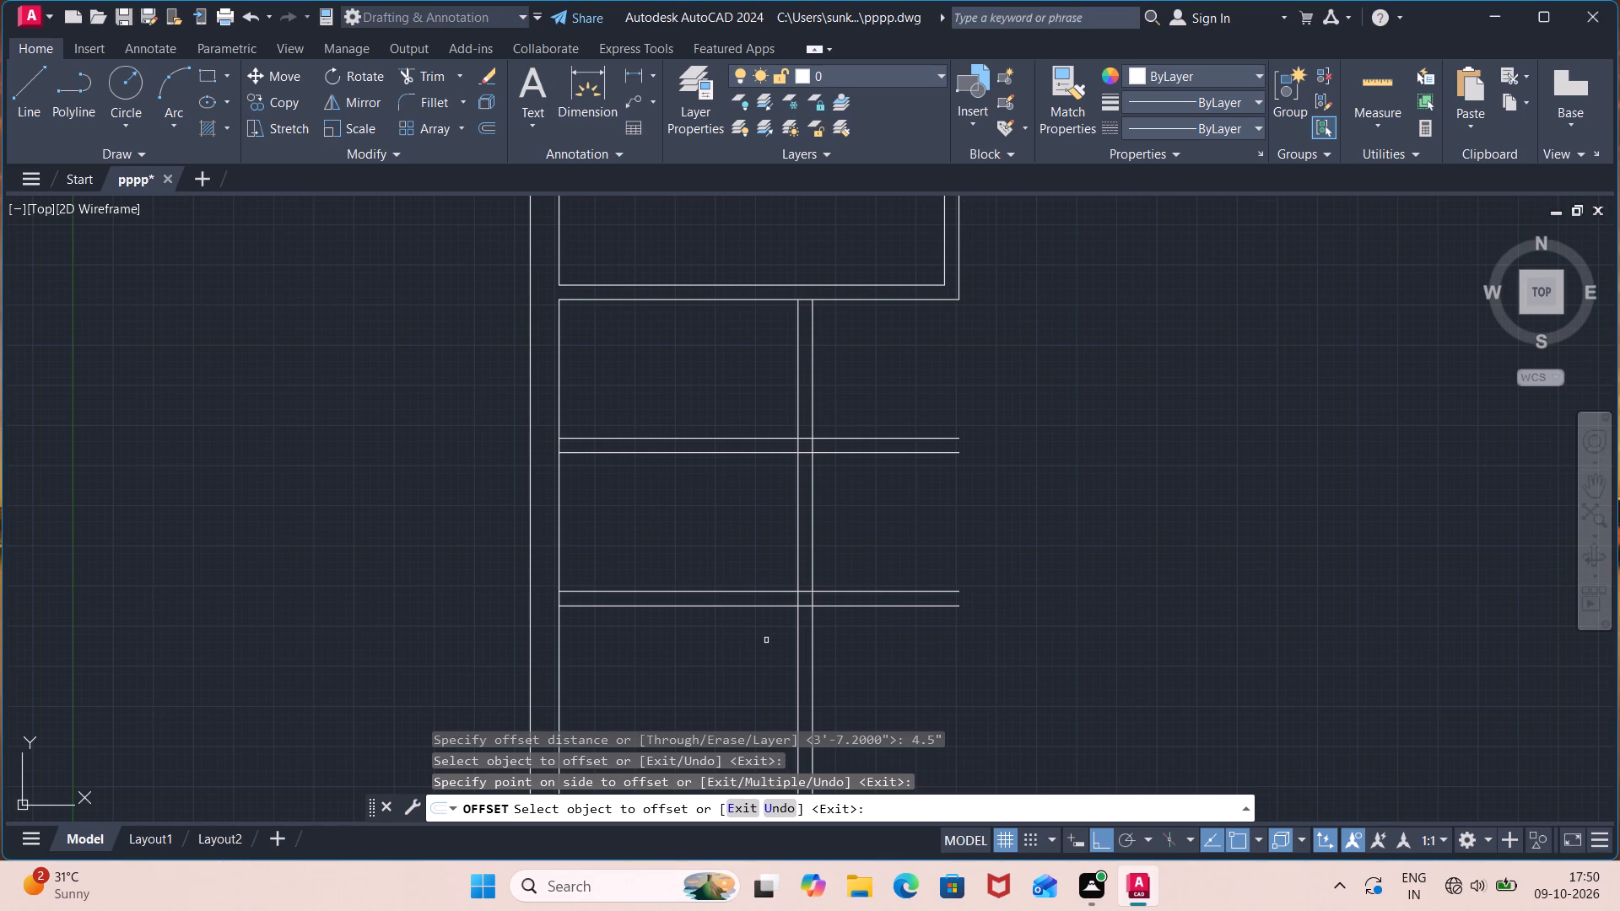
pyautogui.press('Escape')
# Trim the ends of both horizontal partitions that extend to the right beyond the vertical partition.
pyautogui.write('tr')
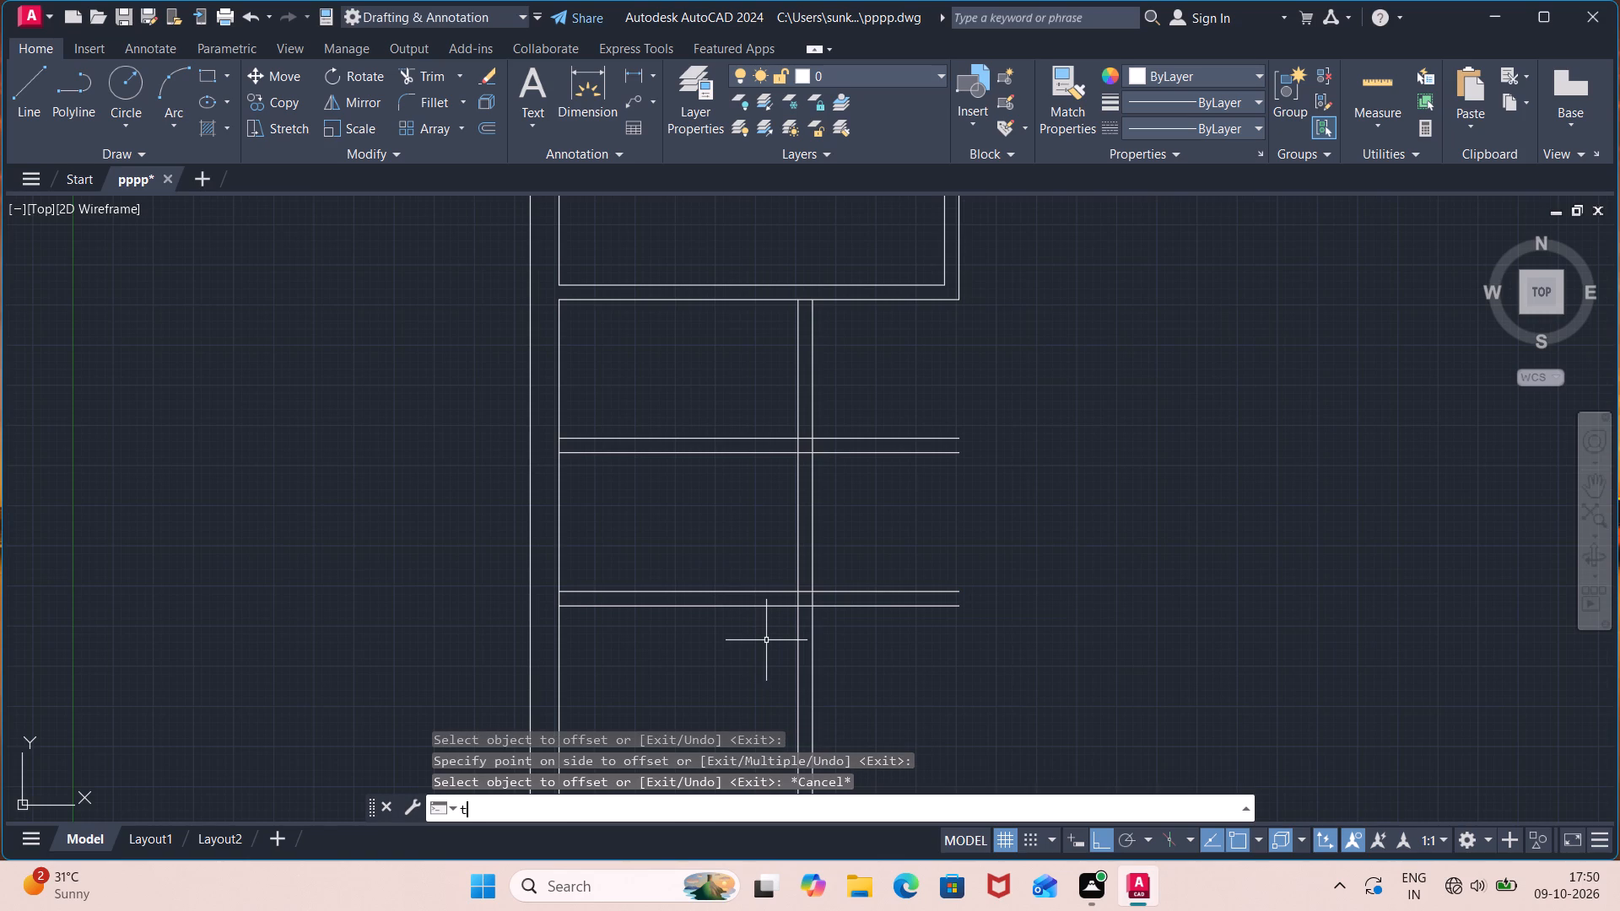
pyautogui.press('Return')
pyautogui.moveTo(890, 411); pyautogui.dragTo(887, 466)
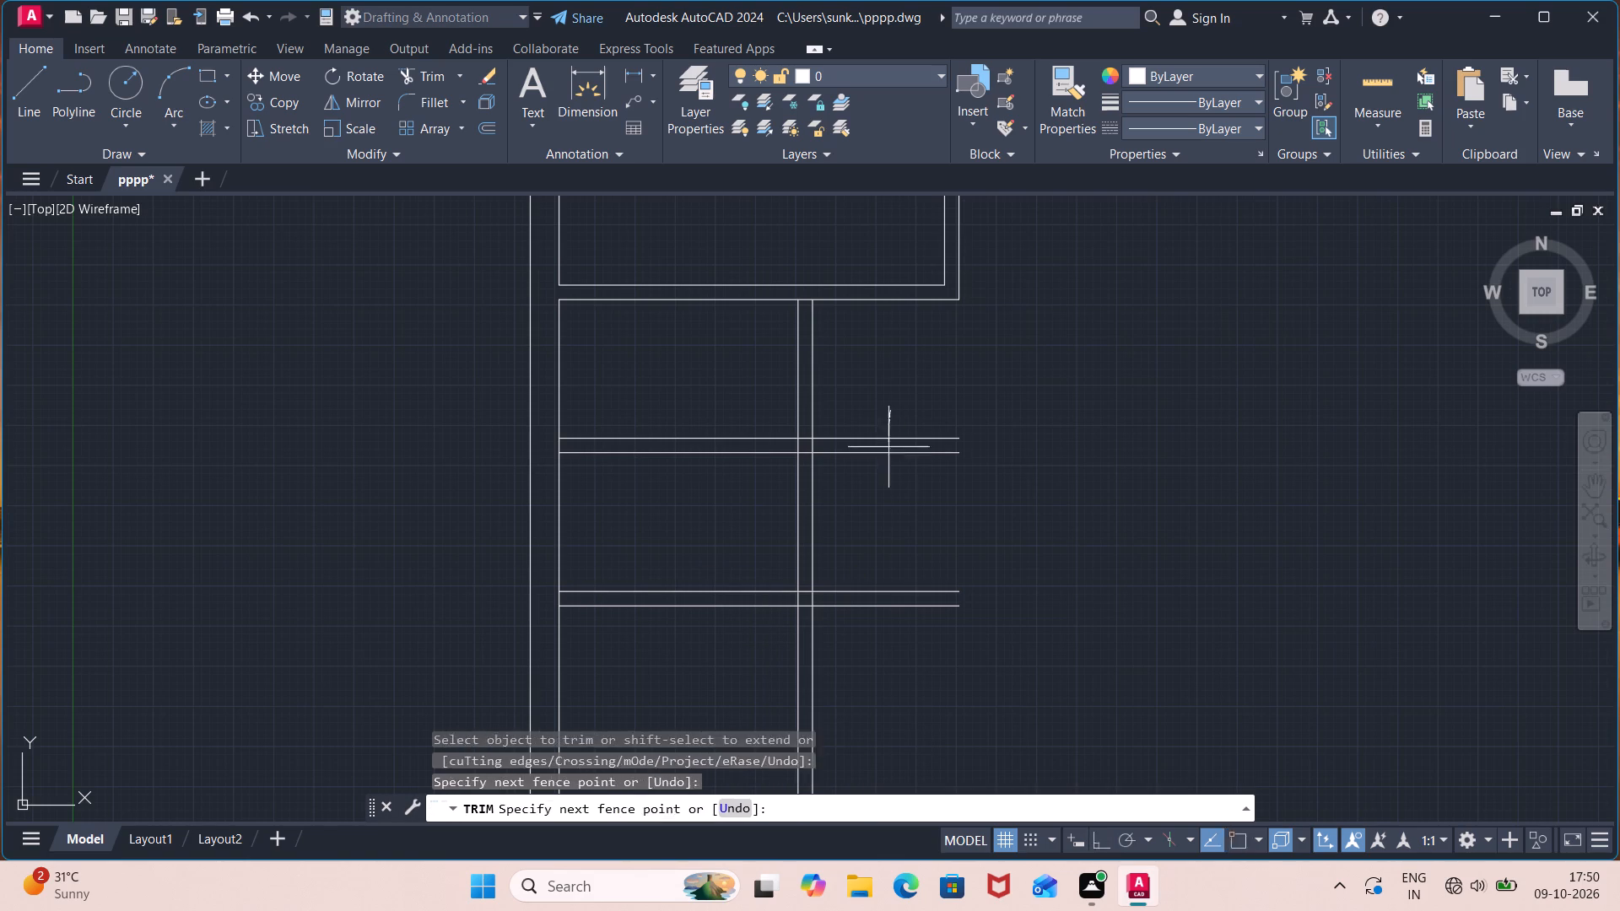
pyautogui.moveTo(887, 466); pyautogui.dragTo(888, 456)
pyautogui.moveTo(875, 650); pyautogui.dragTo(872, 596)
pyautogui.moveTo(872, 554); pyautogui.dragTo(872, 596)
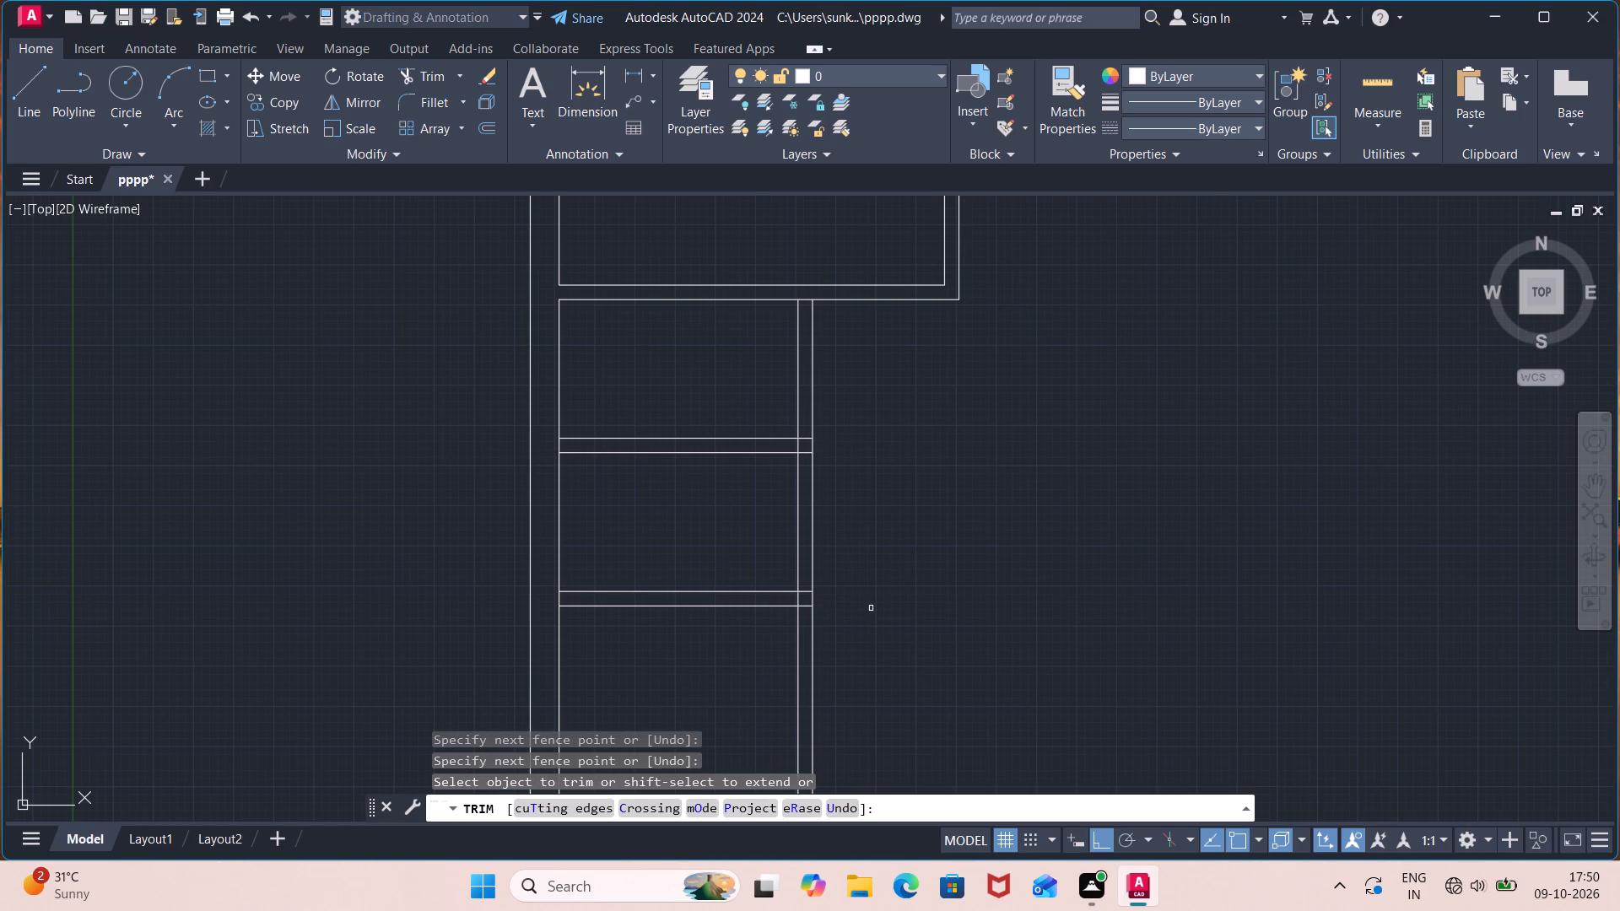
# Trim both vertical partition lines extending below the lower horizontal partition.
pyautogui.moveTo(760, 662); pyautogui.dragTo(859, 382, button='middle')
pyautogui.click(1002, 418)
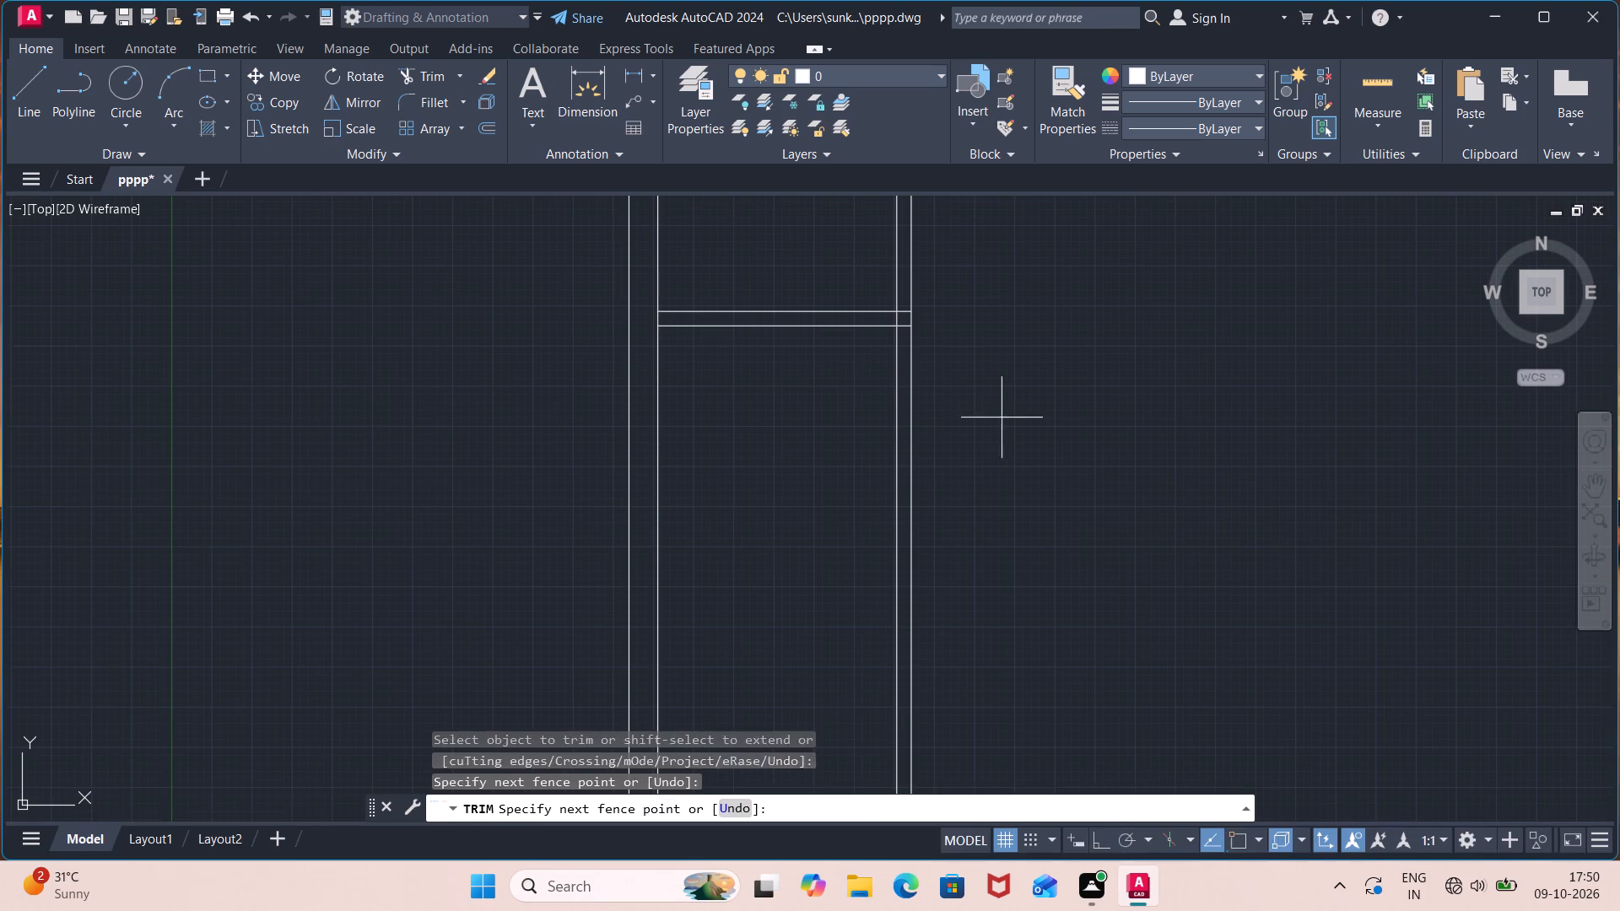
pyautogui.click(872, 517)
# Trim the overlapping line pieces where the two horizontal partitions meet the vertical partition.
pyautogui.moveTo(908, 358); pyautogui.dragTo(876, 477, button='middle')
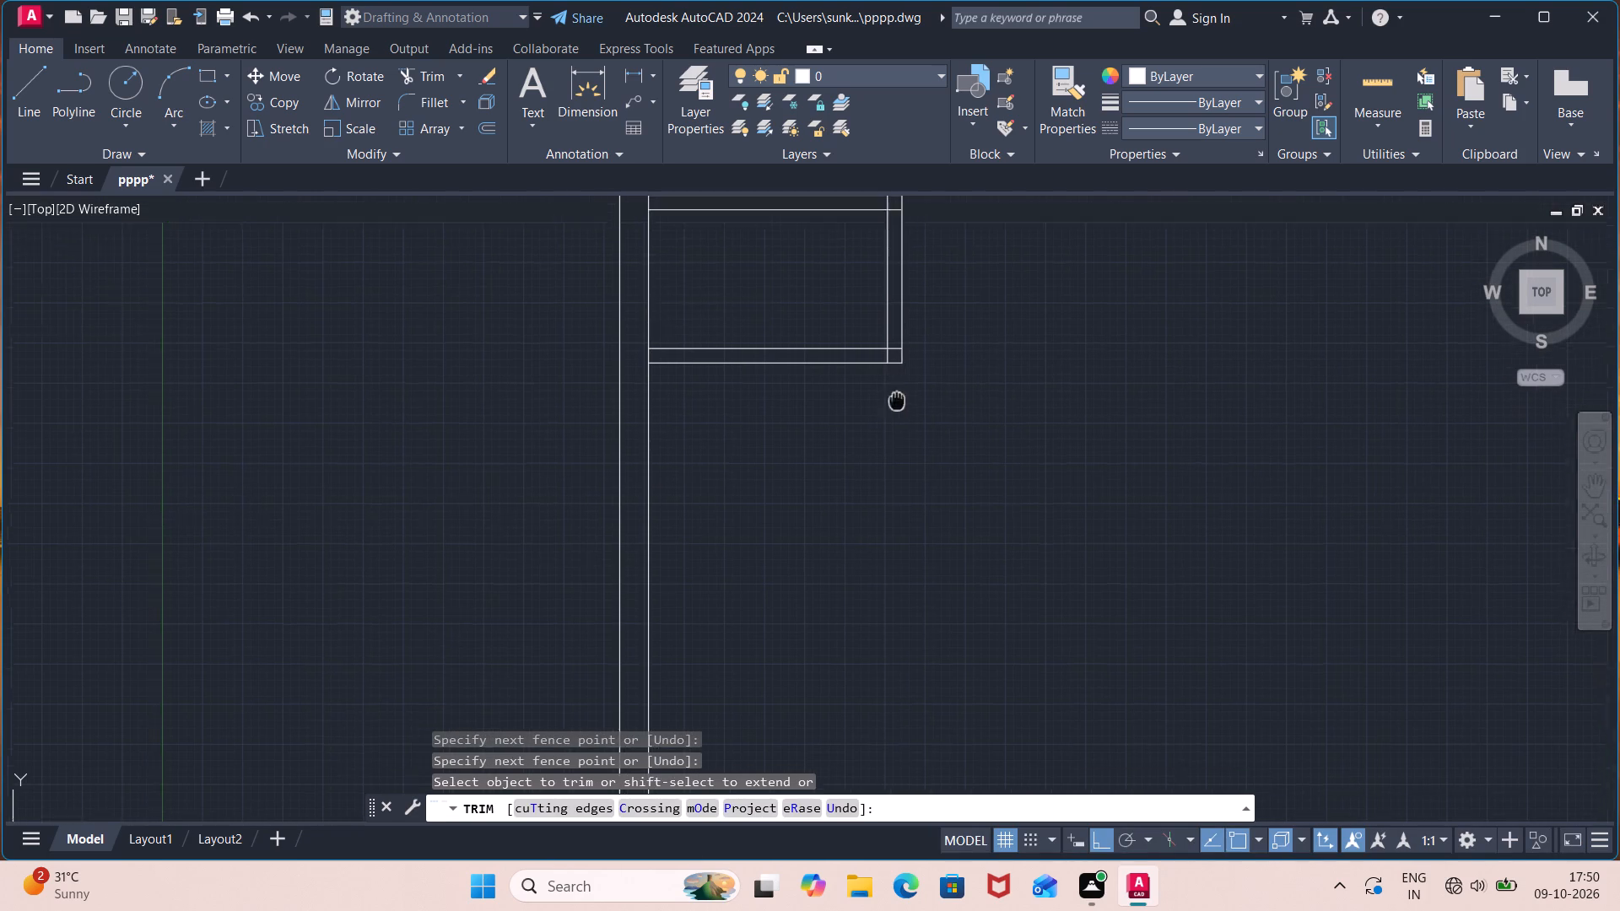
pyautogui.moveTo(876, 477); pyautogui.dragTo(851, 581, button='middle')
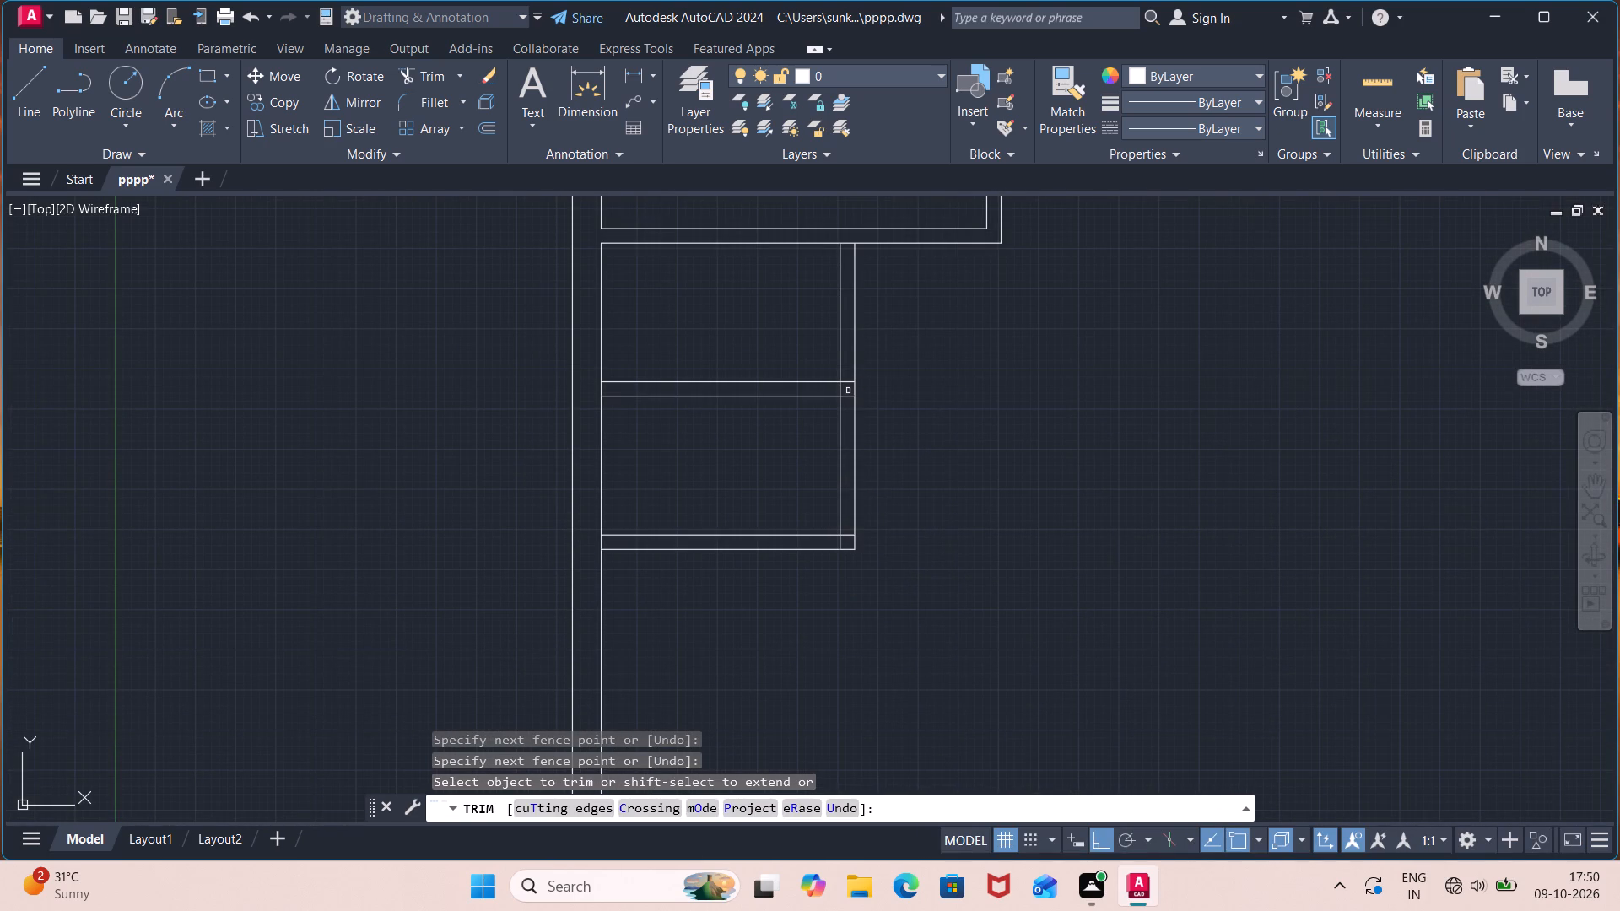
pyautogui.click(848, 391)
pyautogui.click(829, 390)
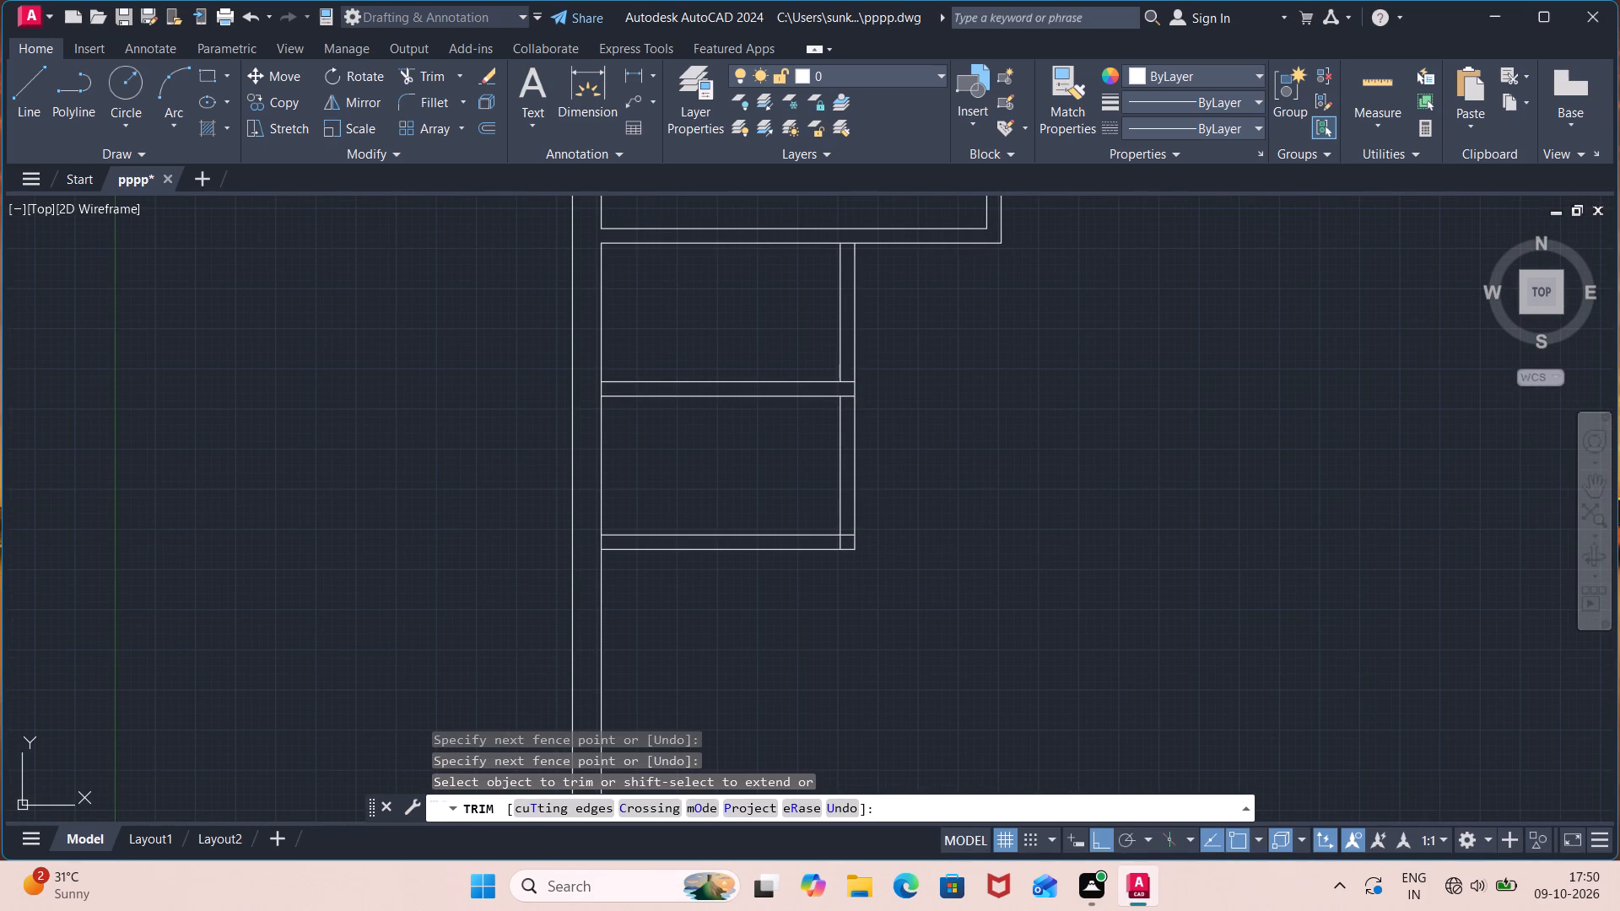
pyautogui.click(849, 363)
pyautogui.click(845, 415)
pyautogui.click(847, 527)
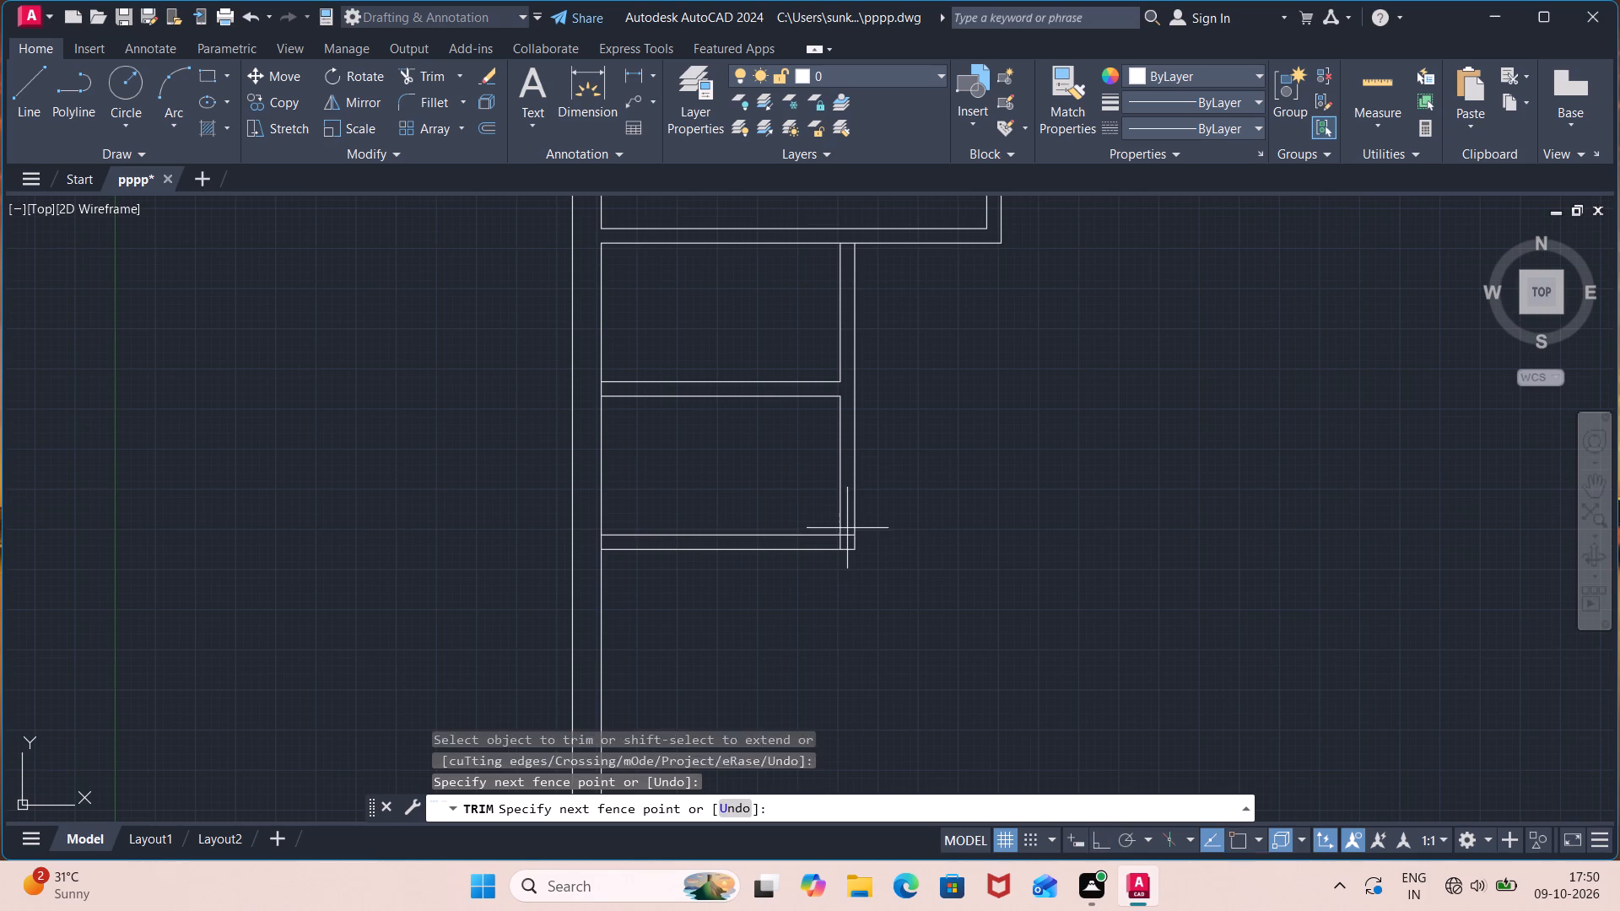
pyautogui.click(847, 546)
pyautogui.click(845, 545)
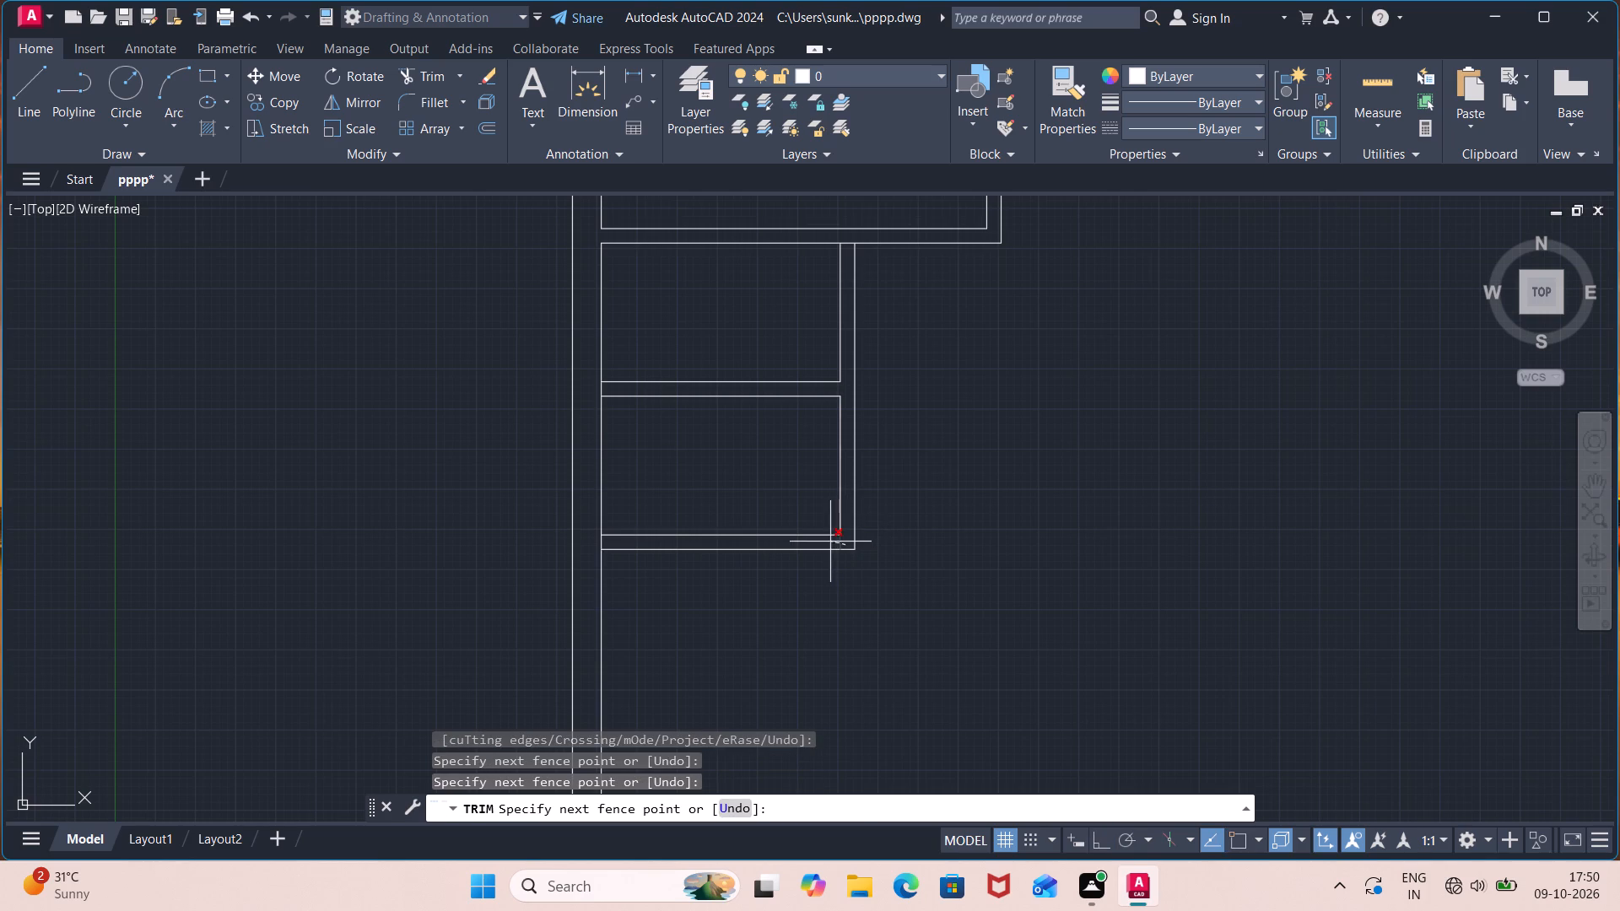
pyautogui.click(830, 542)
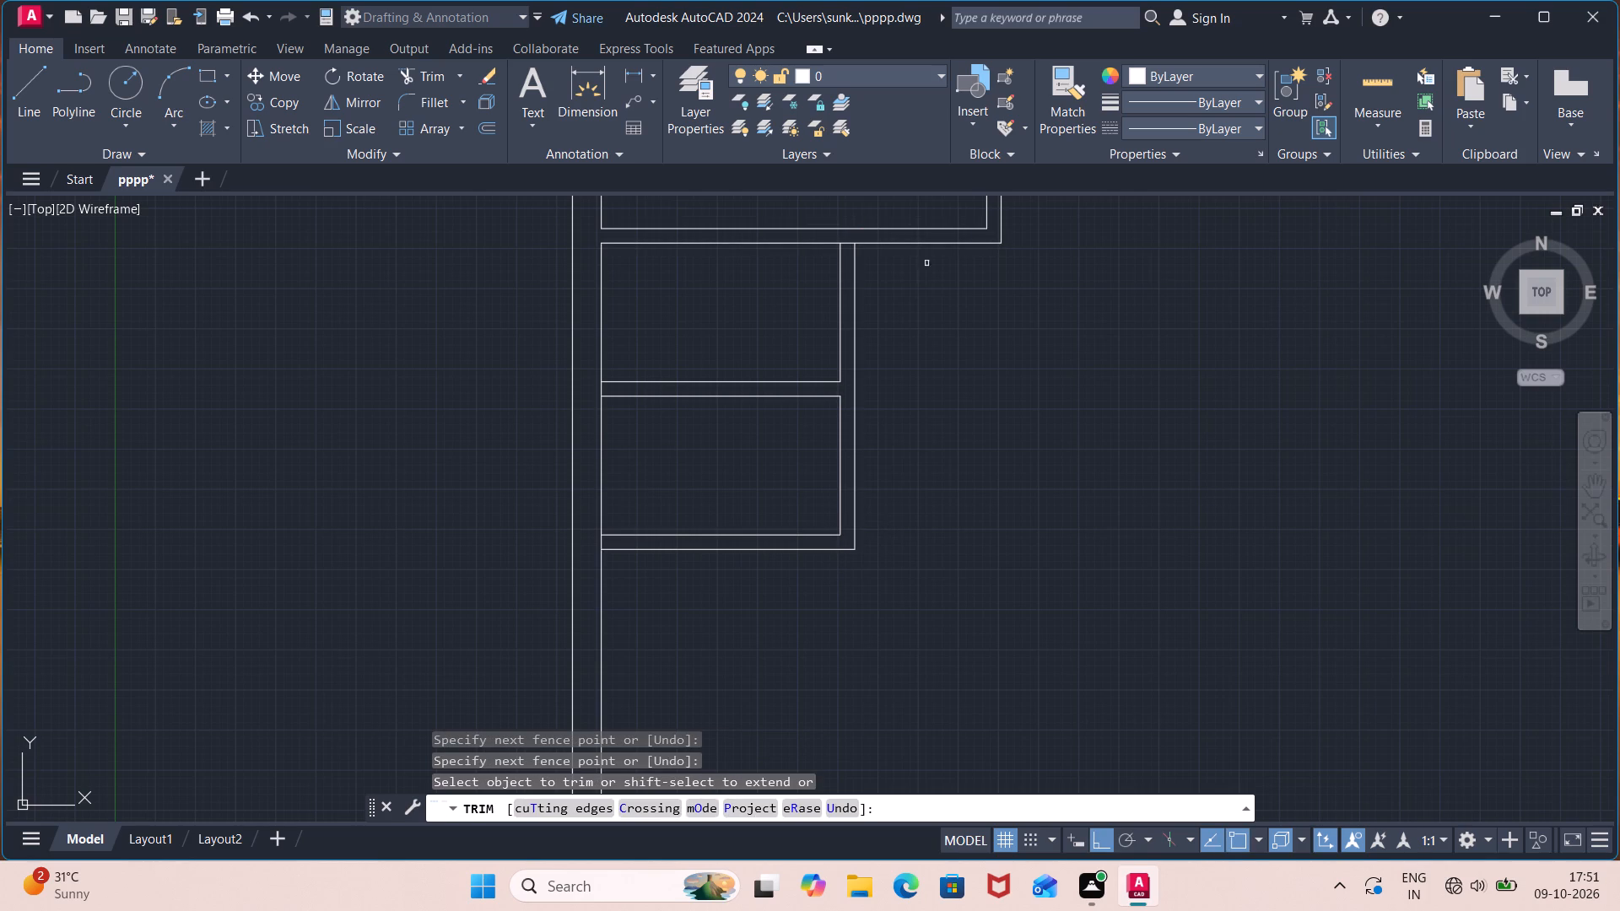
# Trim the left outer wall's inner line where the lower horizontal partition joins it.
pyautogui.moveTo(912, 311); pyautogui.dragTo(894, 432, button='middle')
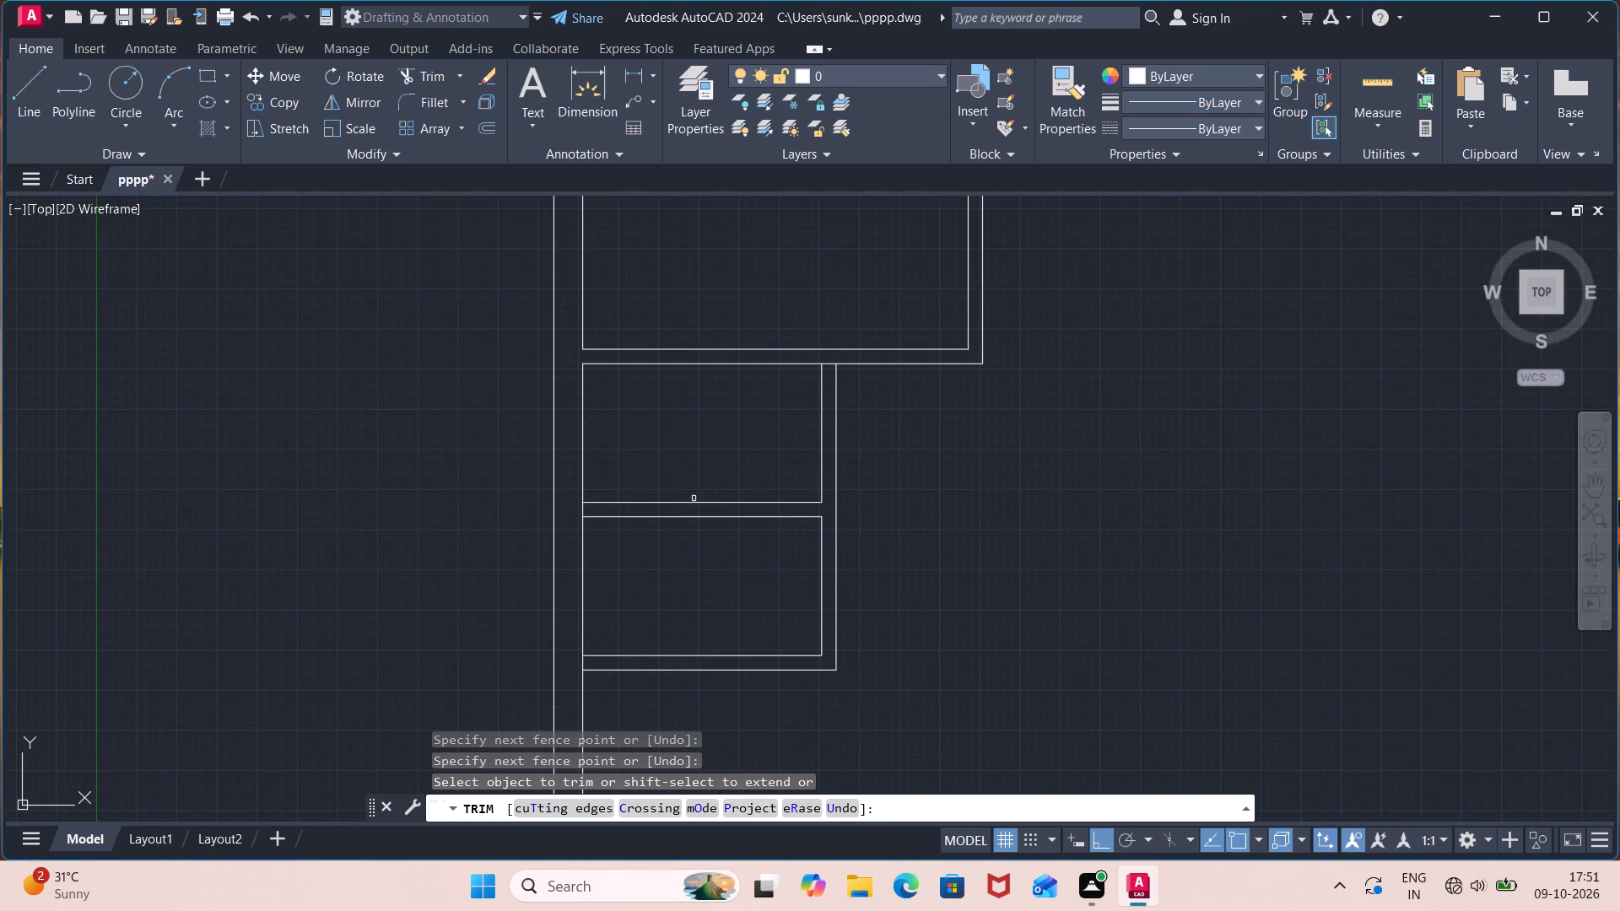
pyautogui.scroll(-2, 1073, 412)
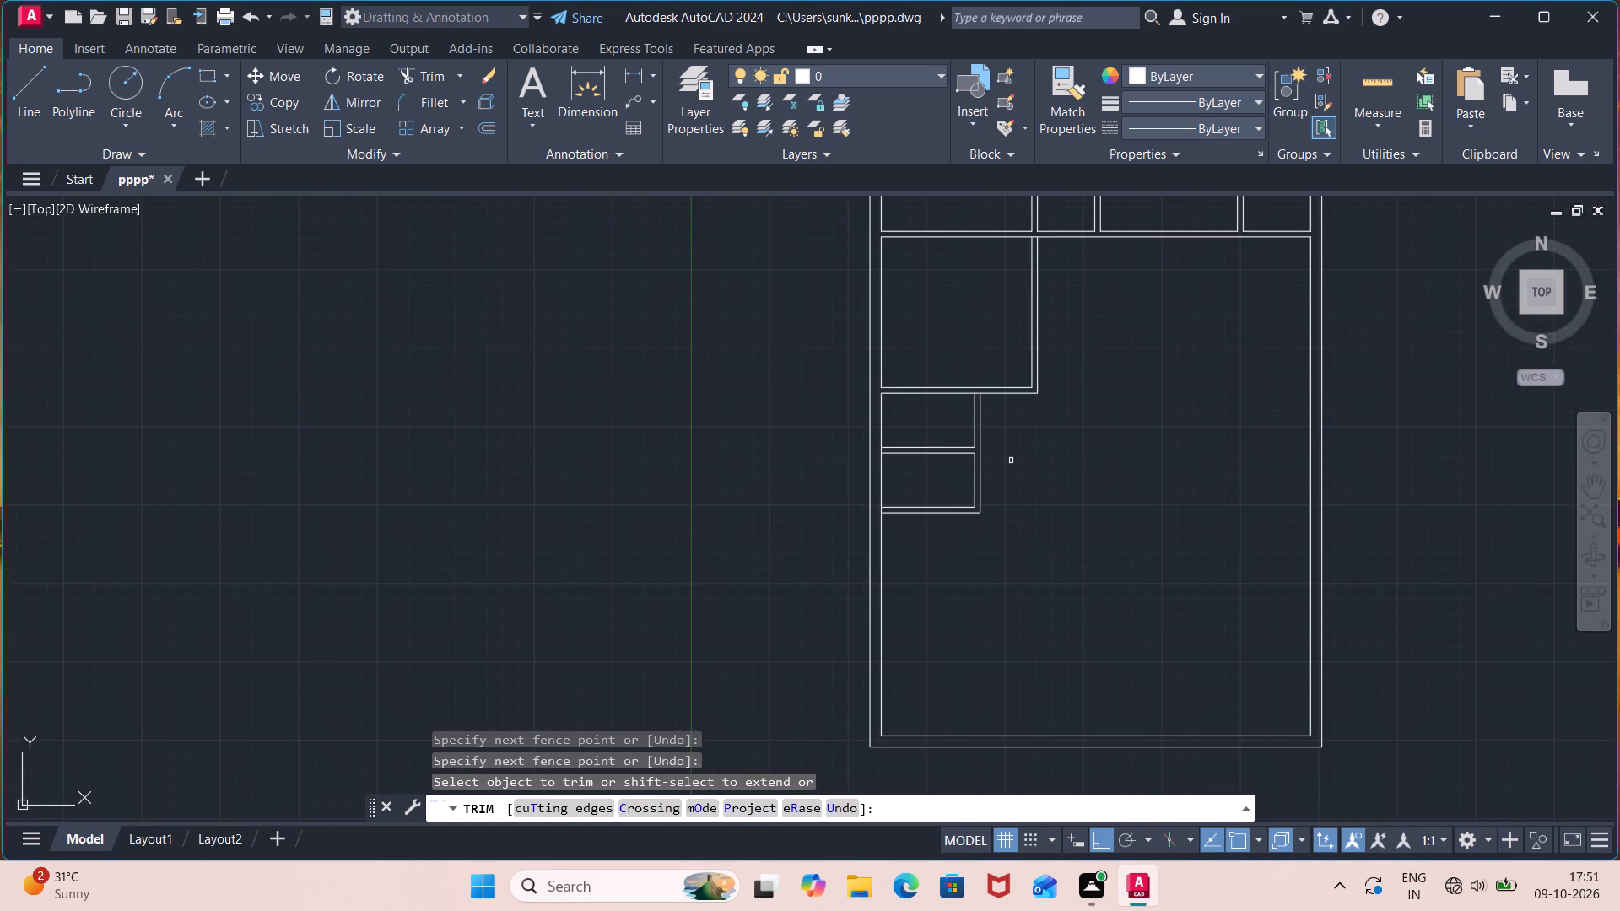
pyautogui.moveTo(923, 478); pyautogui.dragTo(992, 485, button='middle')
pyautogui.scroll(3, 1004, 482)
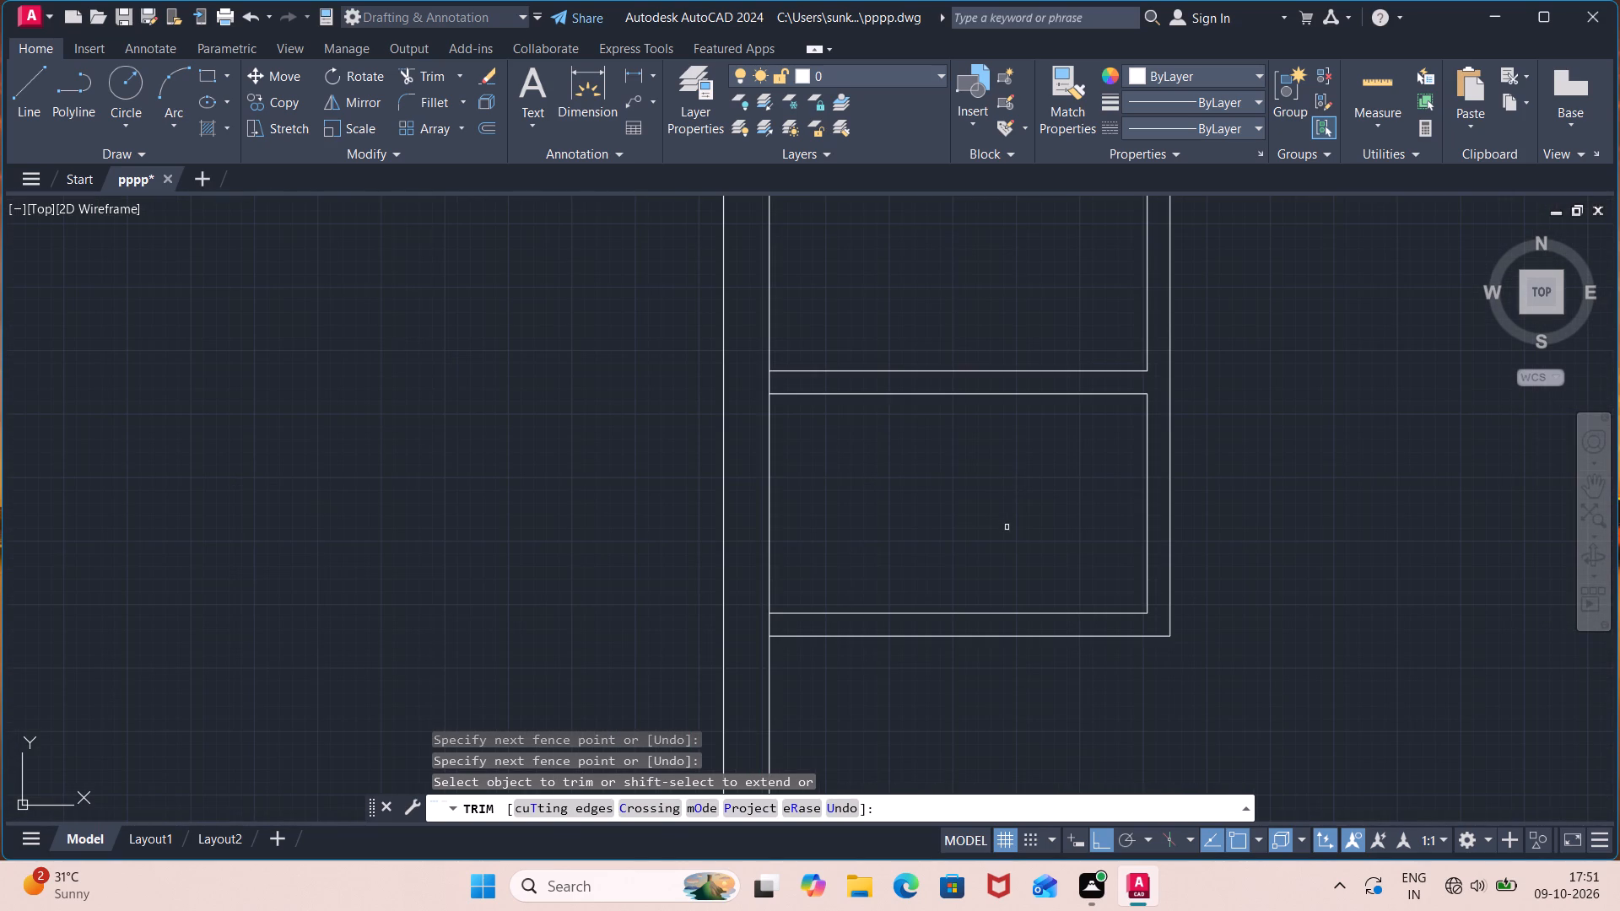
pyautogui.moveTo(1007, 528); pyautogui.dragTo(1336, 482, button='middle')
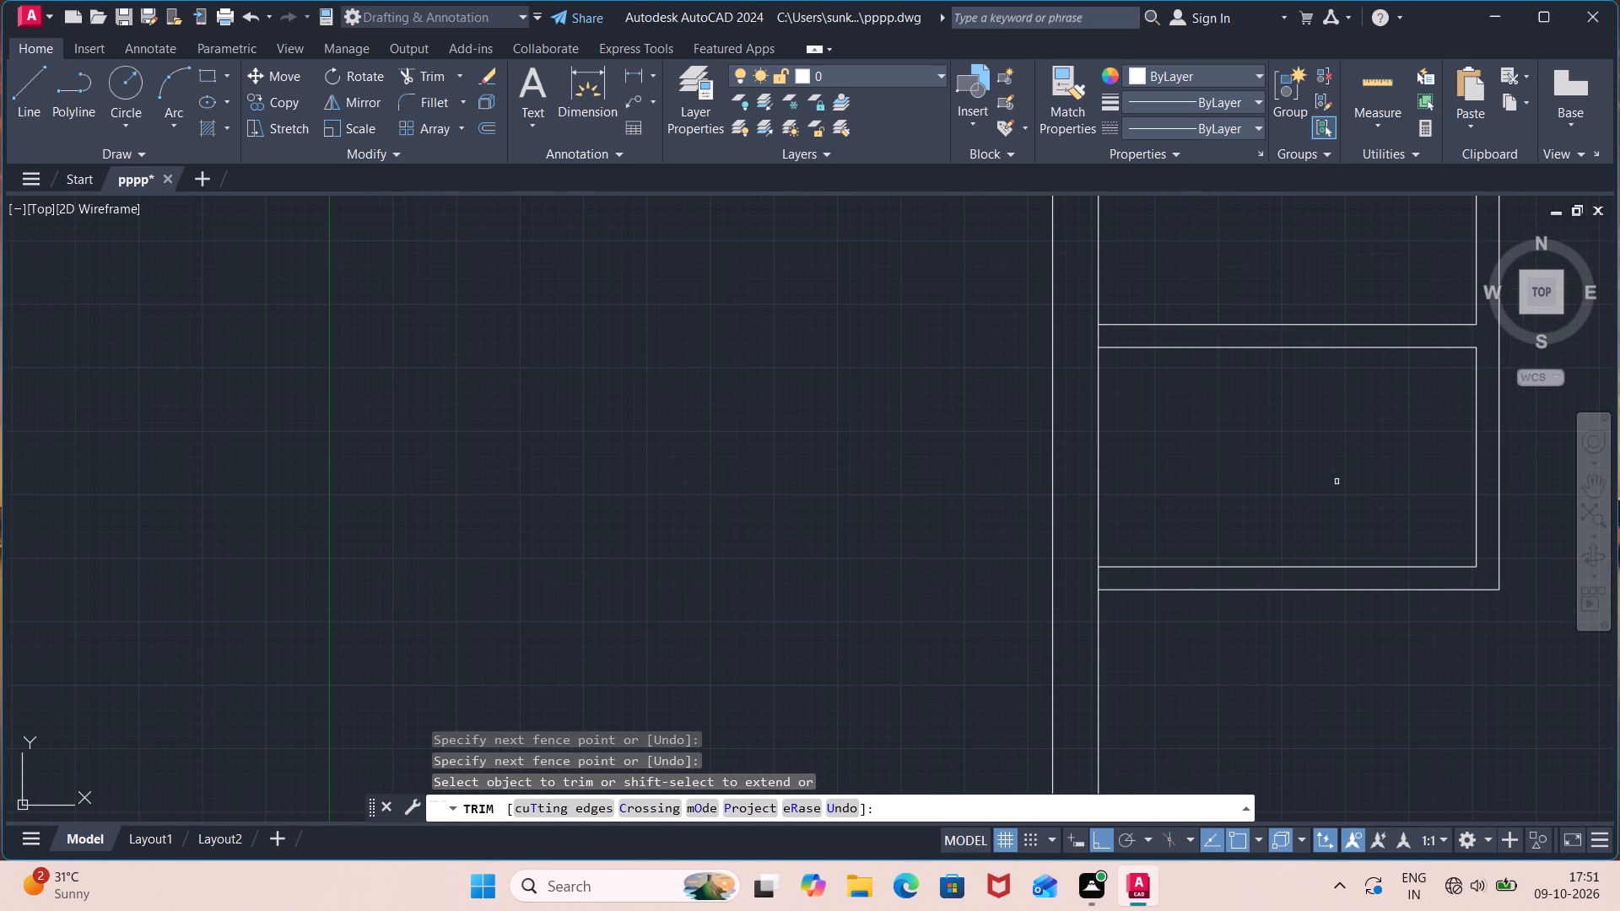
pyautogui.moveTo(1346, 466); pyautogui.dragTo(924, 638, button='middle')
pyautogui.scroll(-1, 1479, 443)
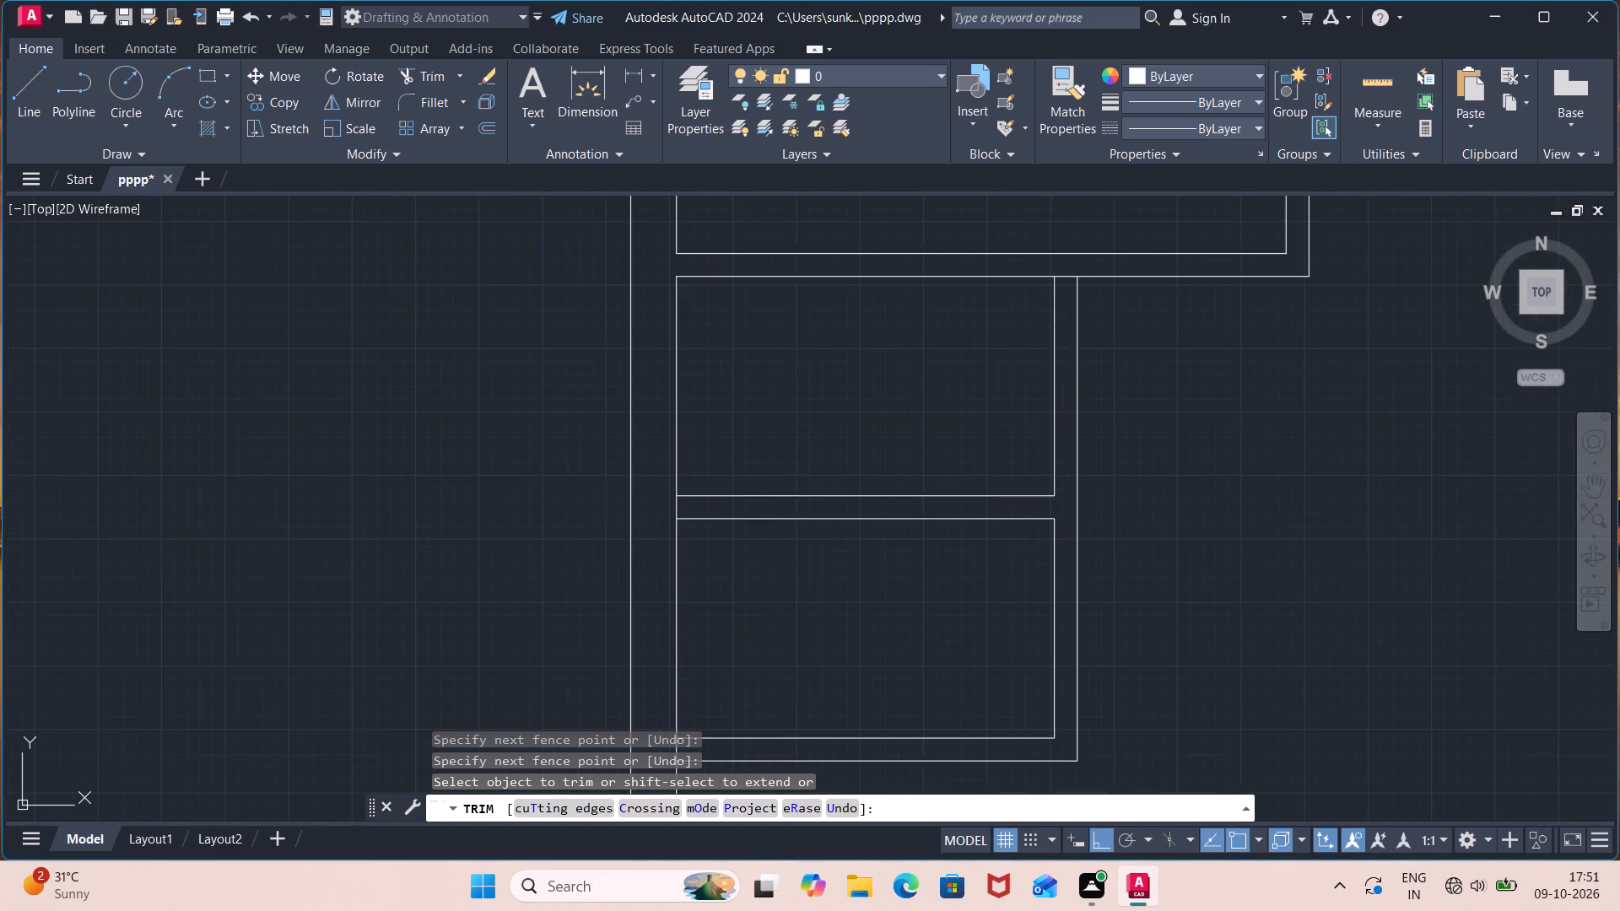
pyautogui.scroll(-1, 1479, 443)
pyautogui.moveTo(1453, 455); pyautogui.dragTo(1258, 395, button='middle')
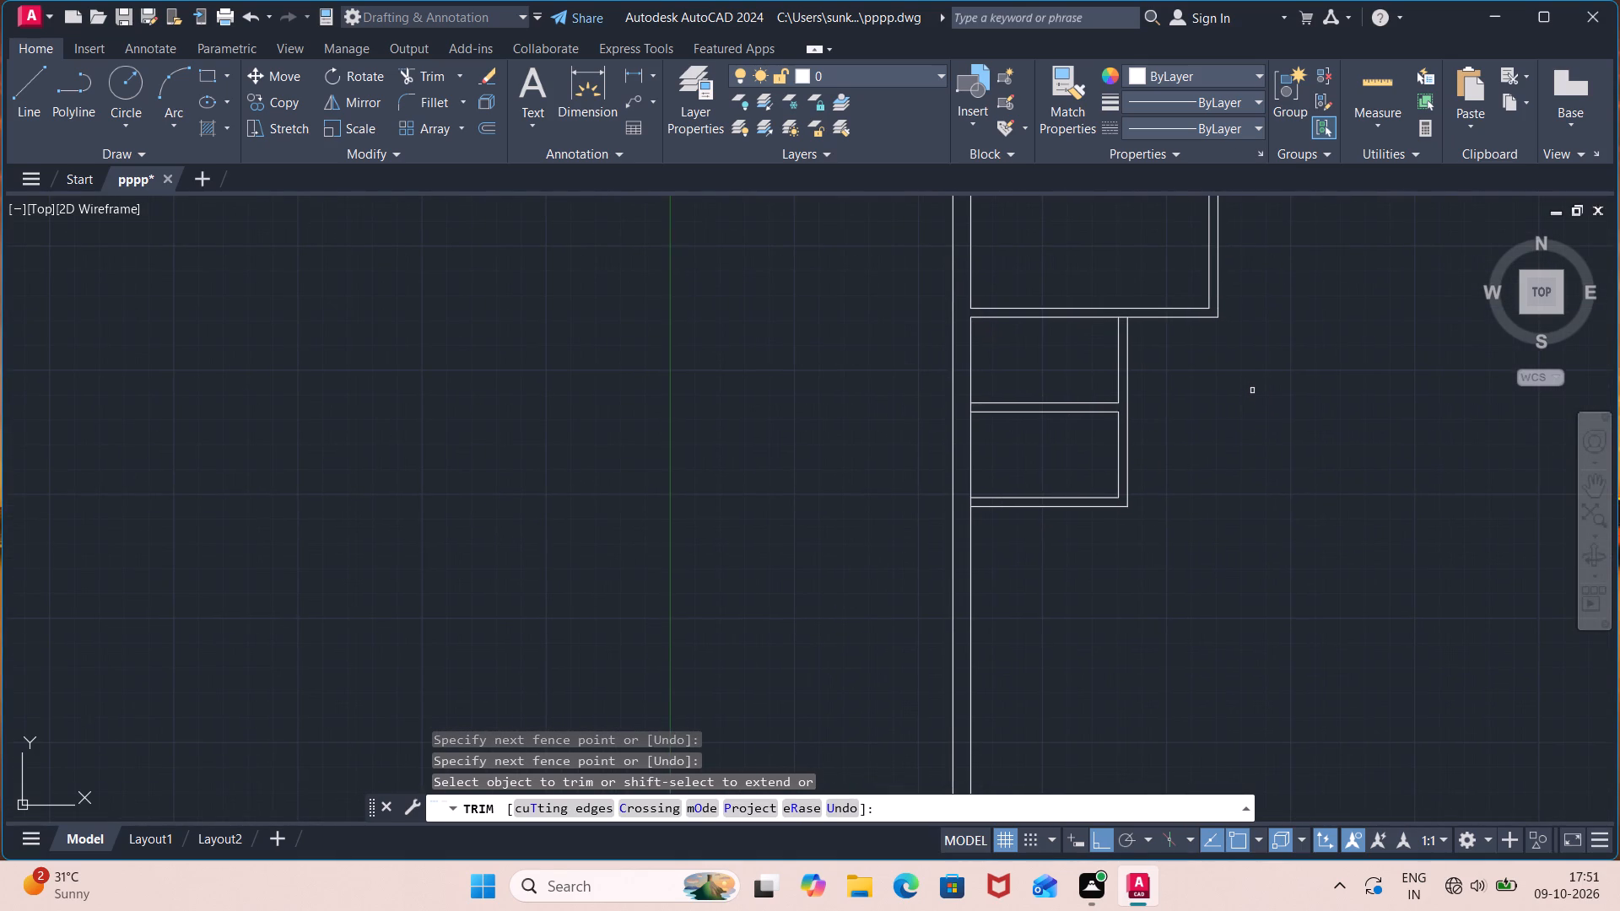
pyautogui.moveTo(1268, 490); pyautogui.dragTo(1266, 486, button='middle')
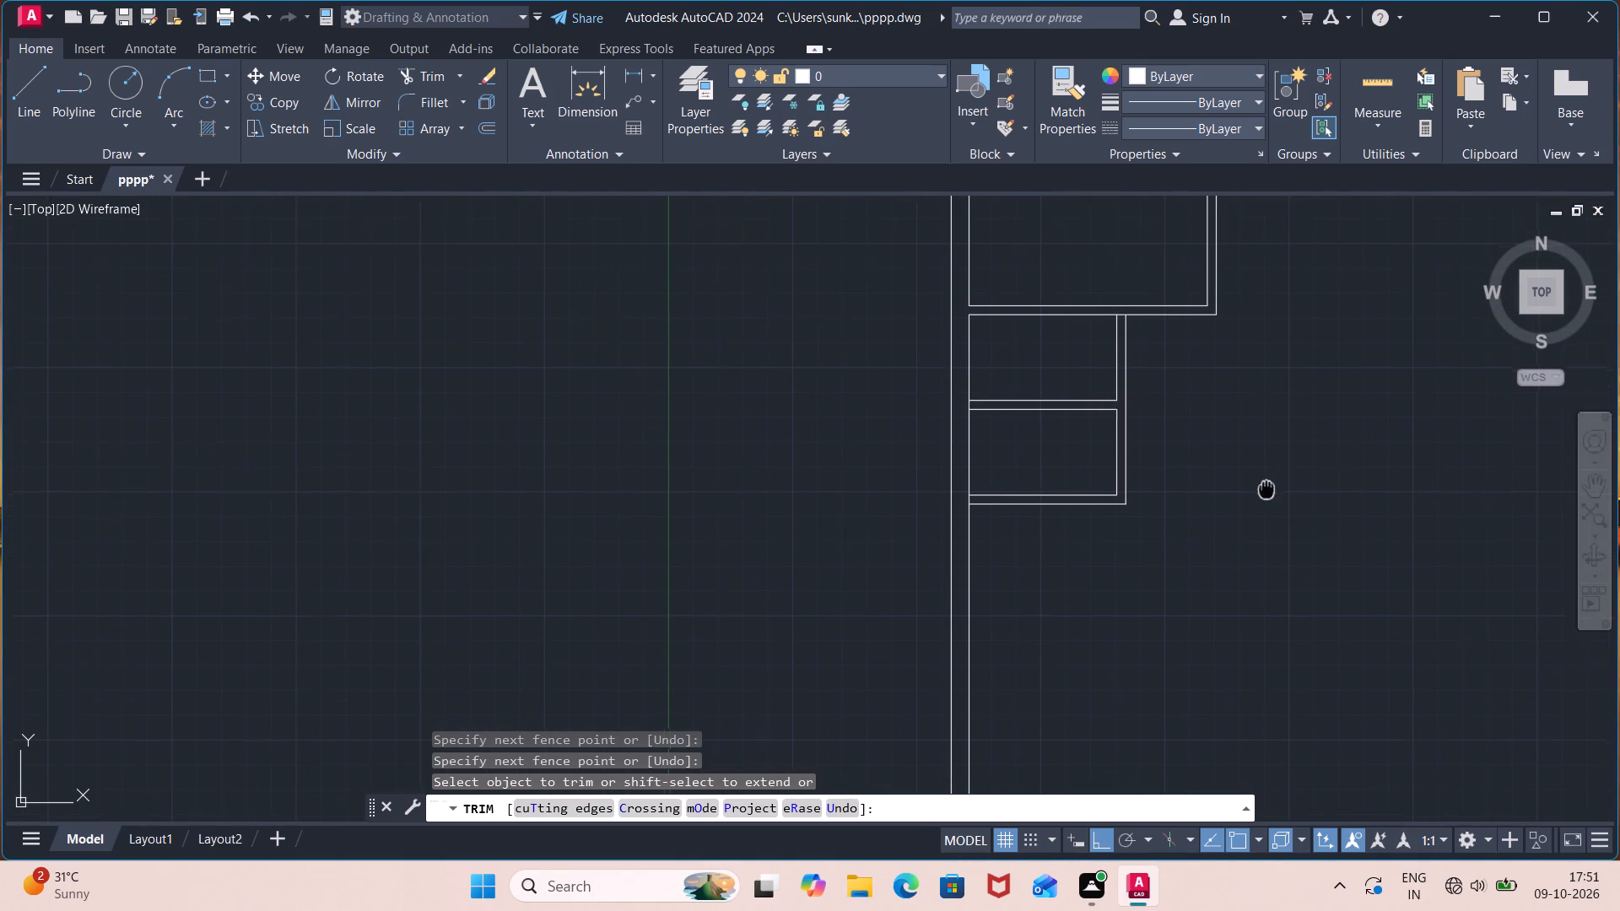
pyautogui.moveTo(1266, 486); pyautogui.dragTo(1154, 317, button='middle')
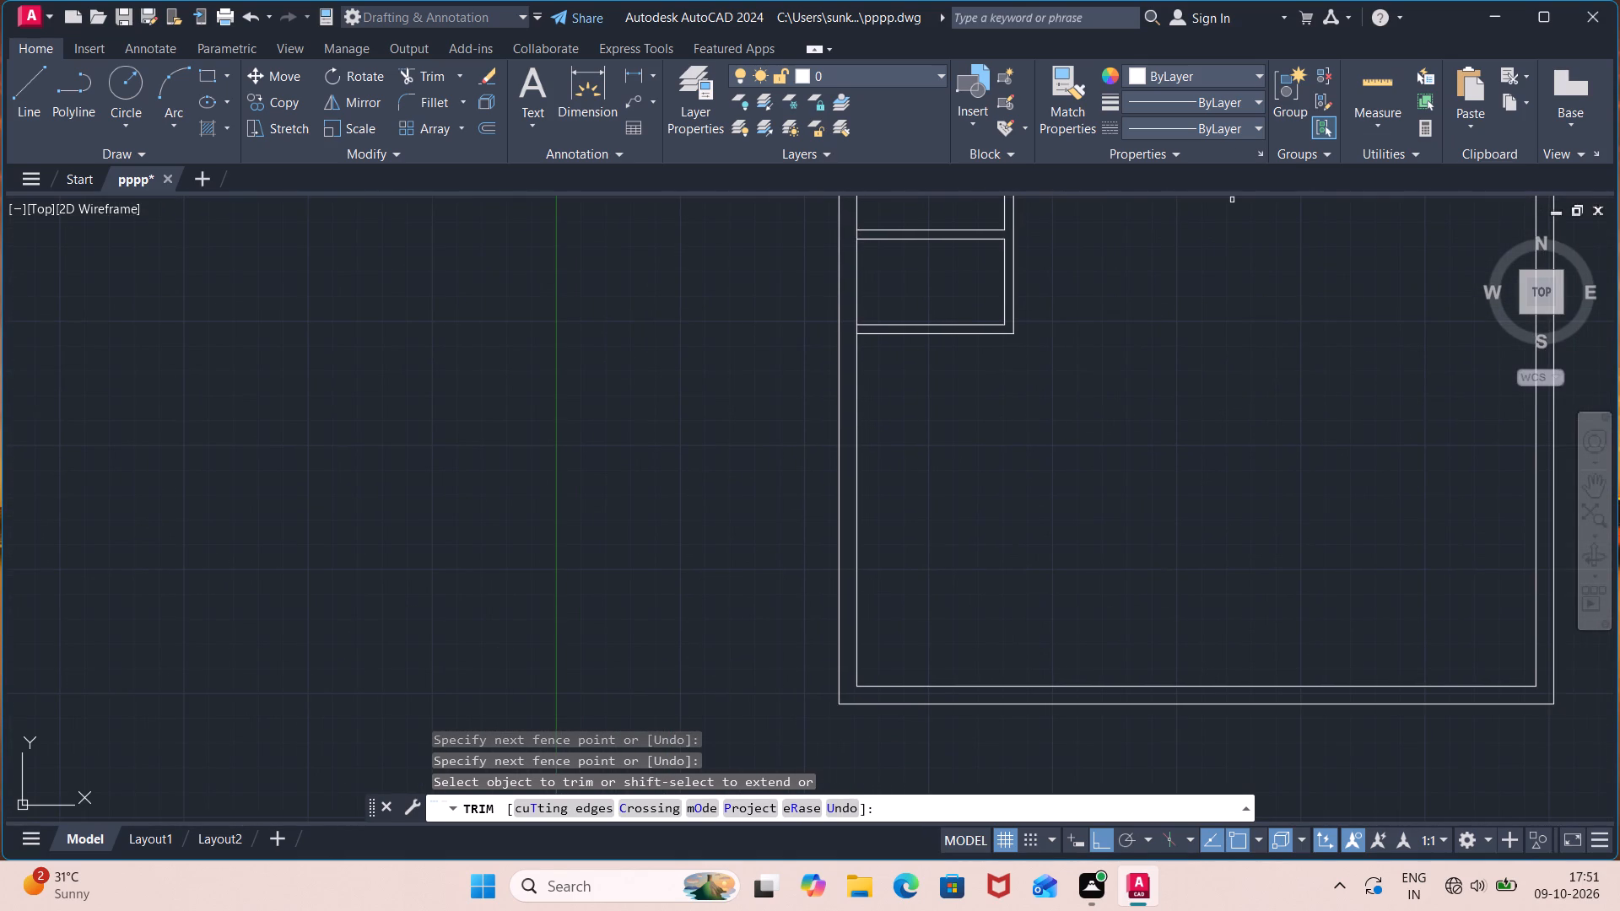
pyautogui.scroll(-1, 1200, 315)
pyautogui.moveTo(1149, 364); pyautogui.dragTo(1576, 399, button='middle')
pyautogui.scroll(3, 1419, 354)
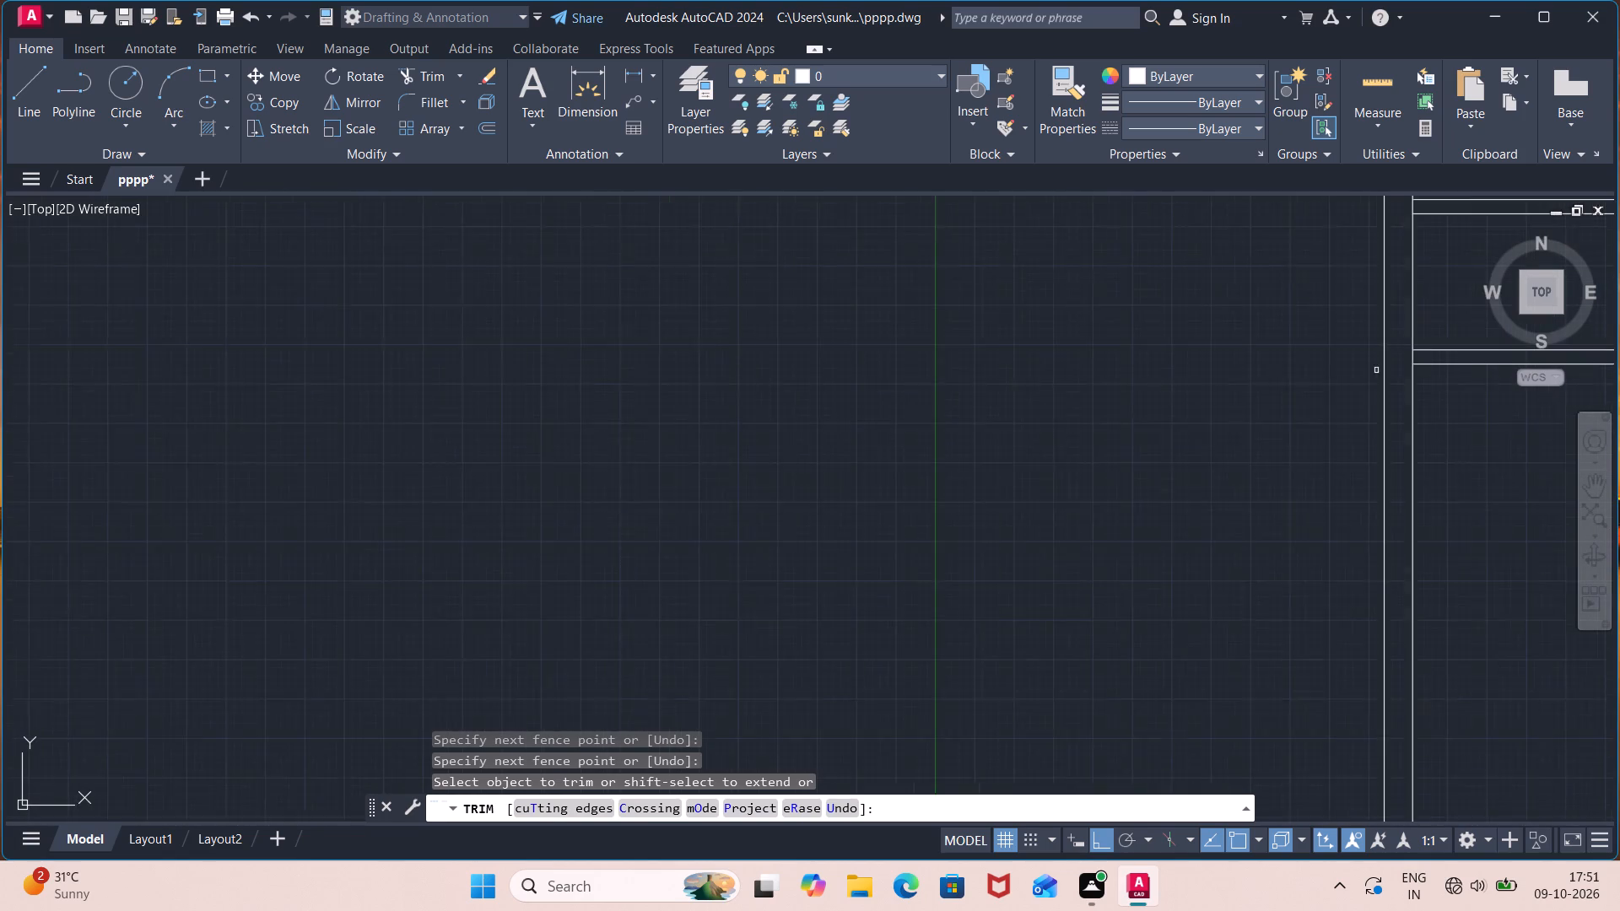
pyautogui.click(1424, 348)
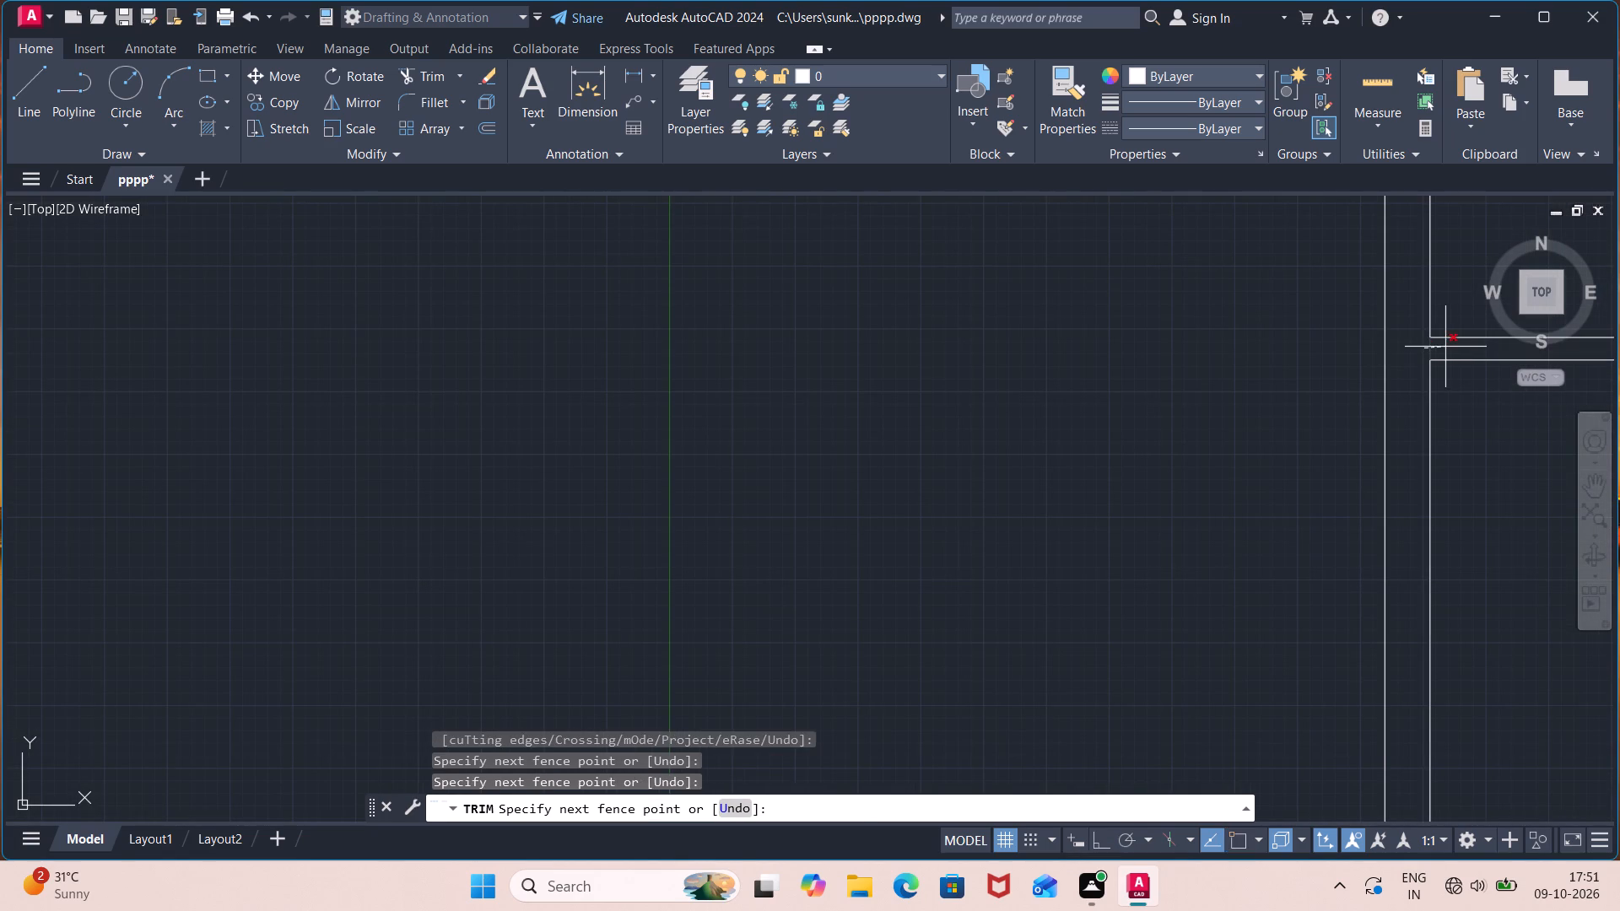
pyautogui.click(1445, 347)
pyautogui.scroll(-2, 1449, 352)
pyautogui.moveTo(1470, 484); pyautogui.dragTo(998, 567, button='middle')
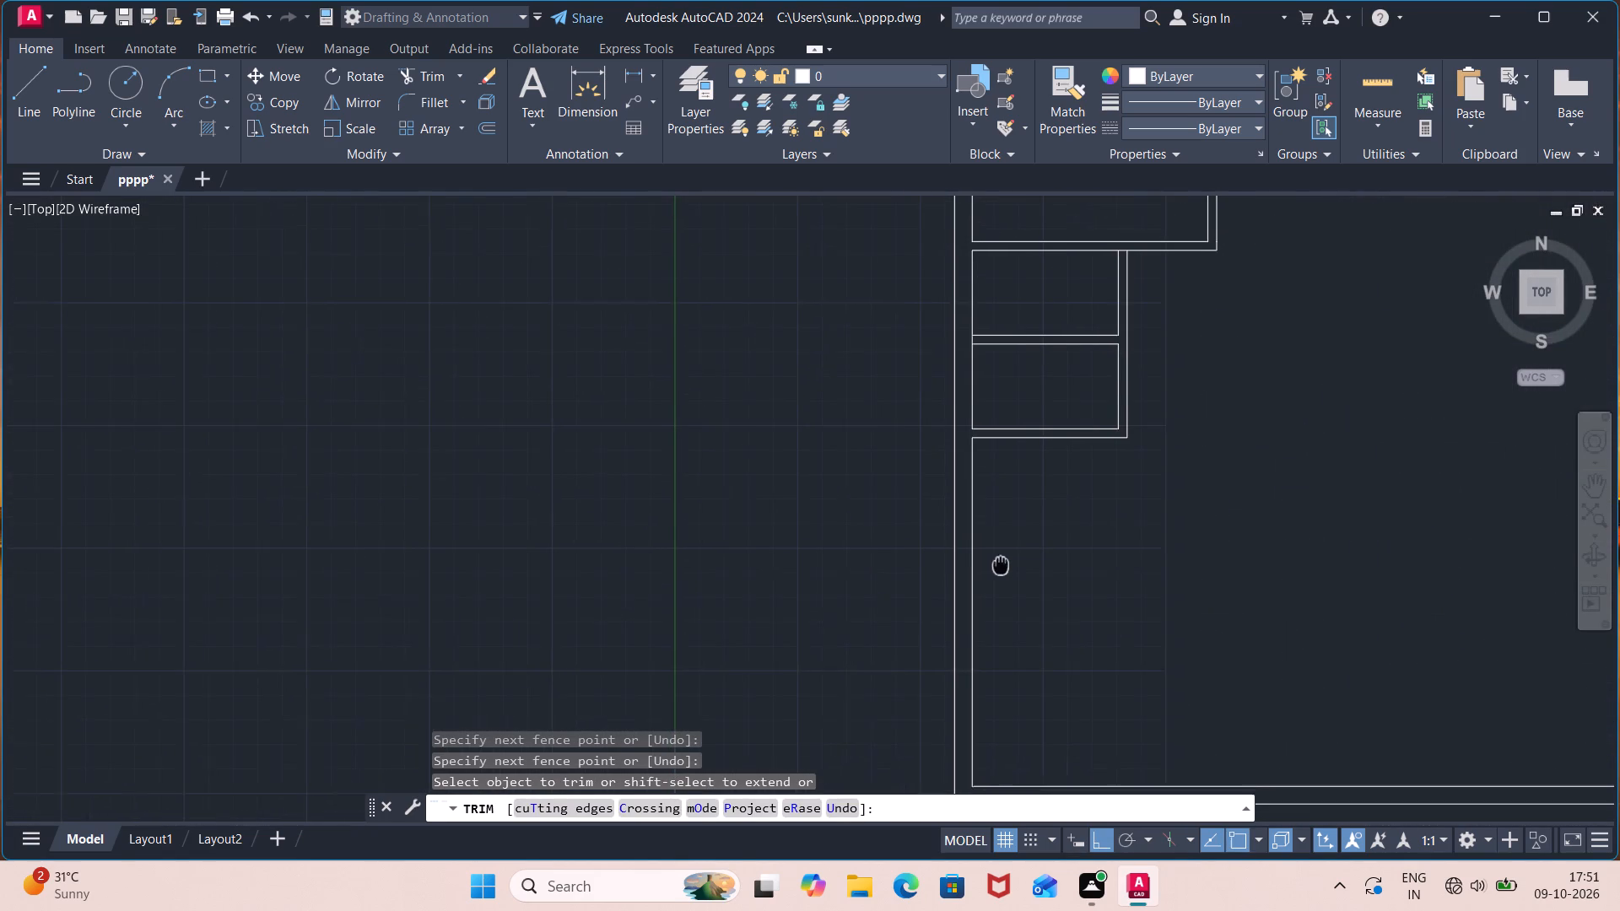
pyautogui.moveTo(998, 567); pyautogui.dragTo(996, 569, button='middle')
pyautogui.press('Escape')
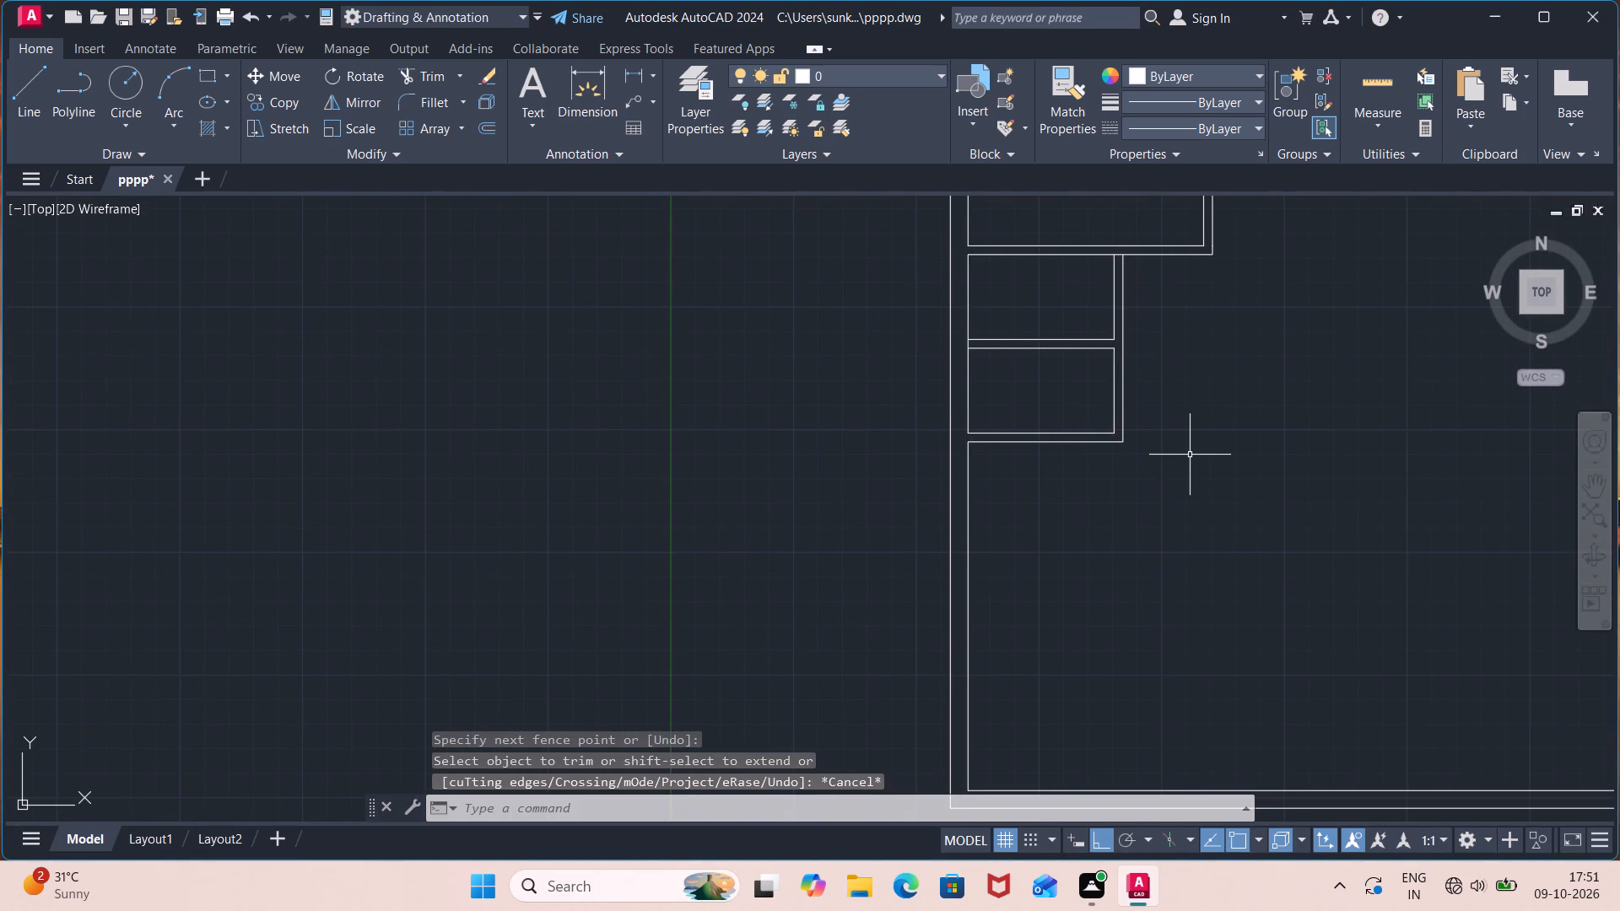
# Offset the left outer wall's inner line 11.5' inward below the two small rooms.
pyautogui.write('off')
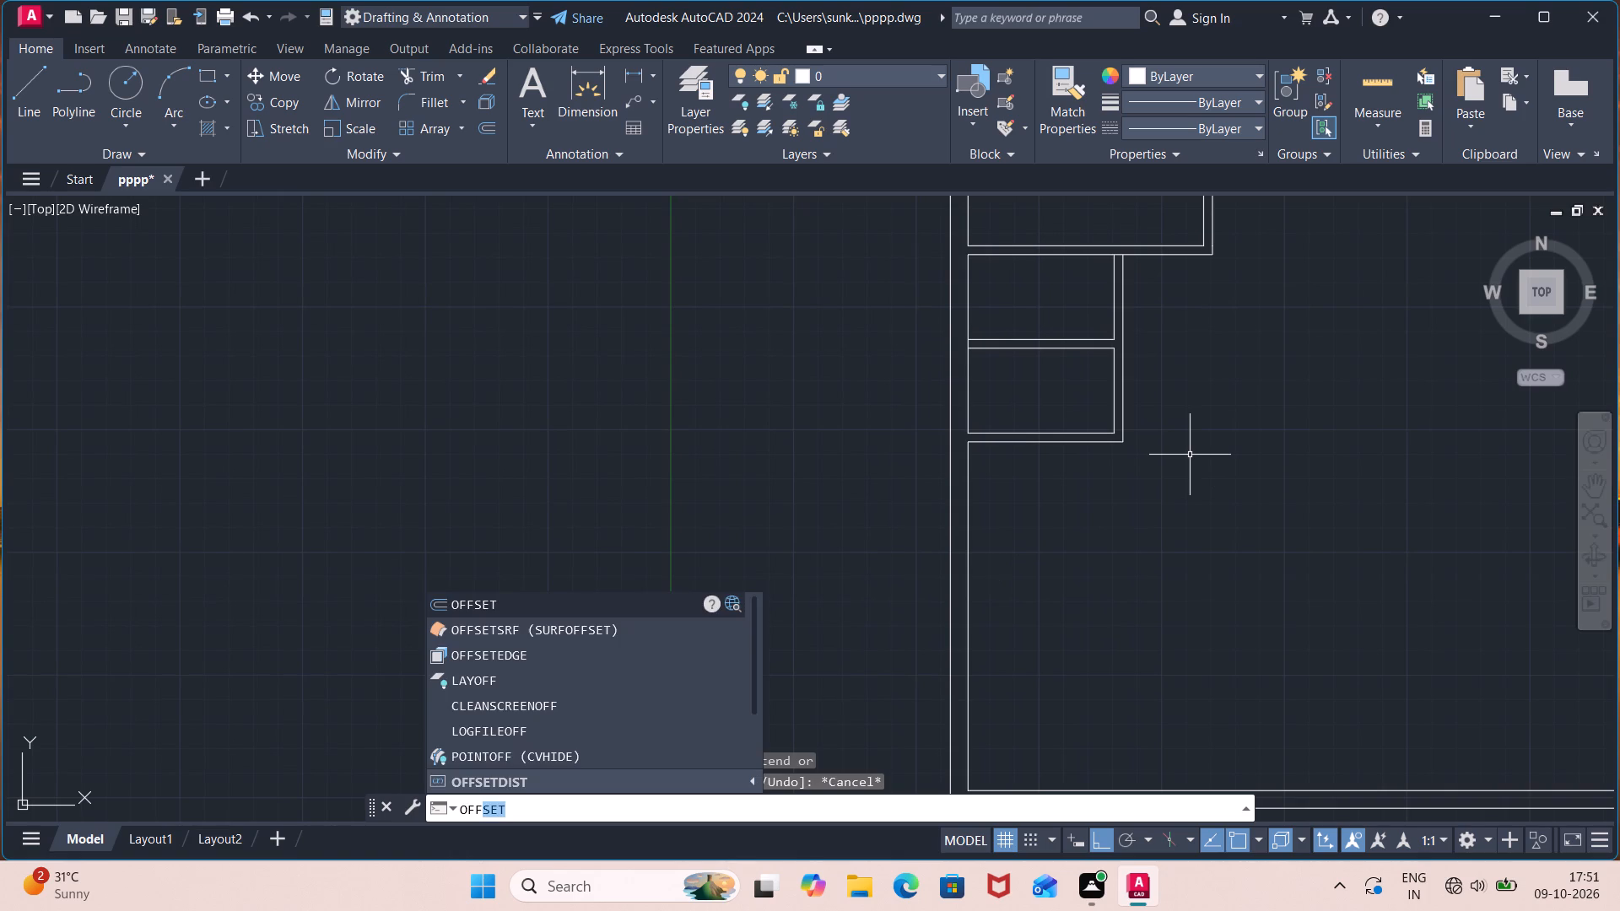
pyautogui.press('Return')
pyautogui.write("10'")
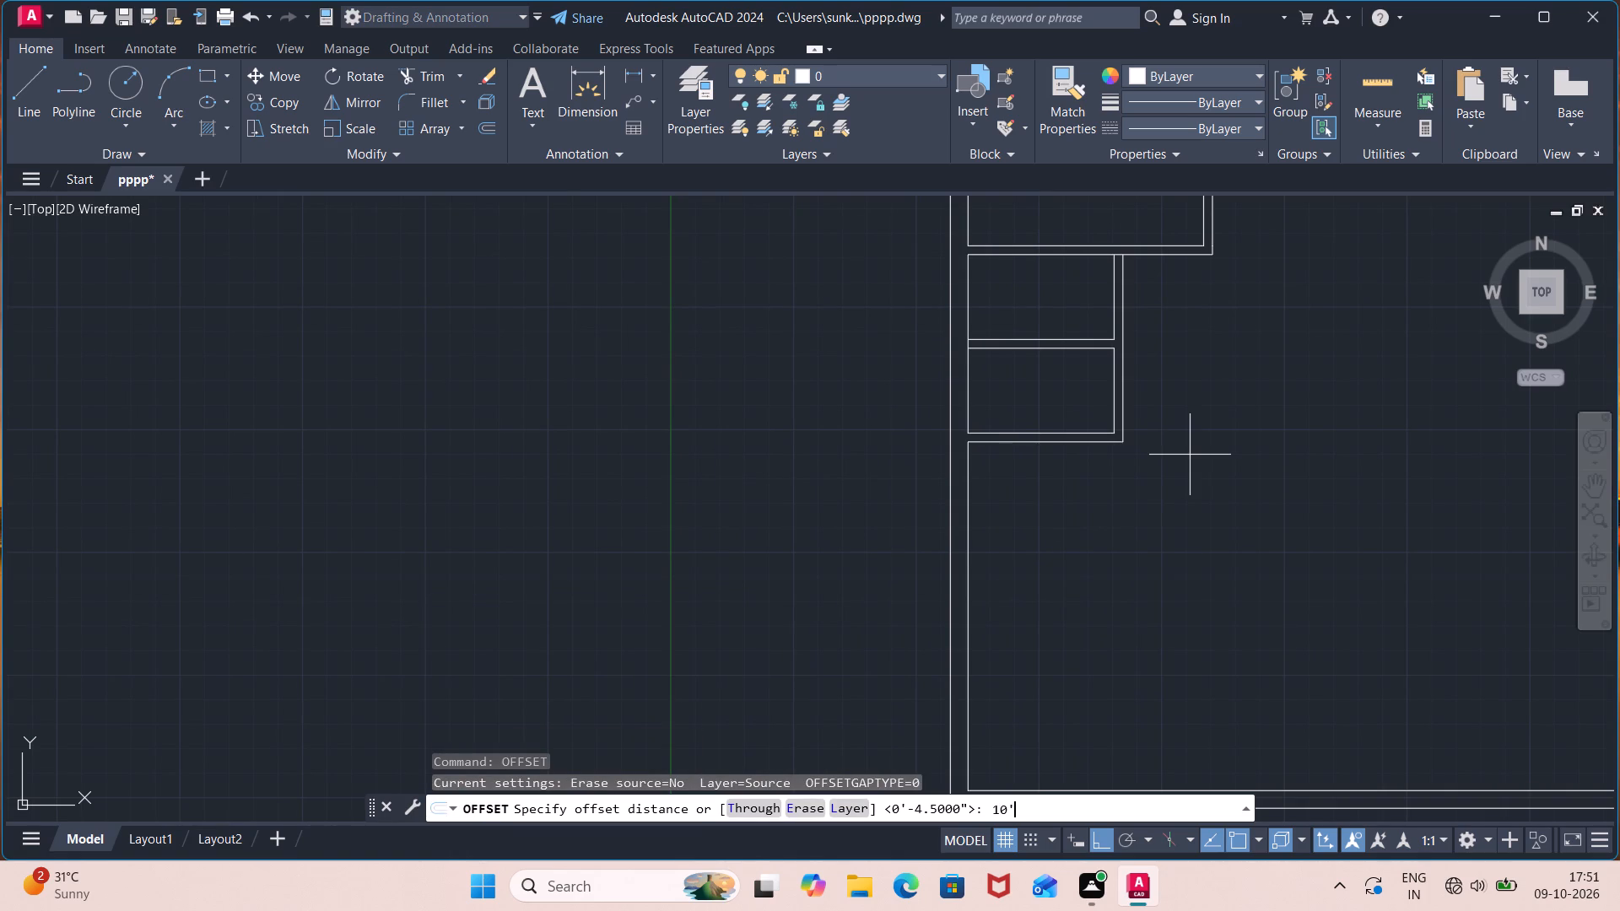
pyautogui.press('BackSpace')
pyautogui.press('BackSpace')
pyautogui.write('1.')
pyautogui.press('5')
pyautogui.press("'")
pyautogui.press('Return')
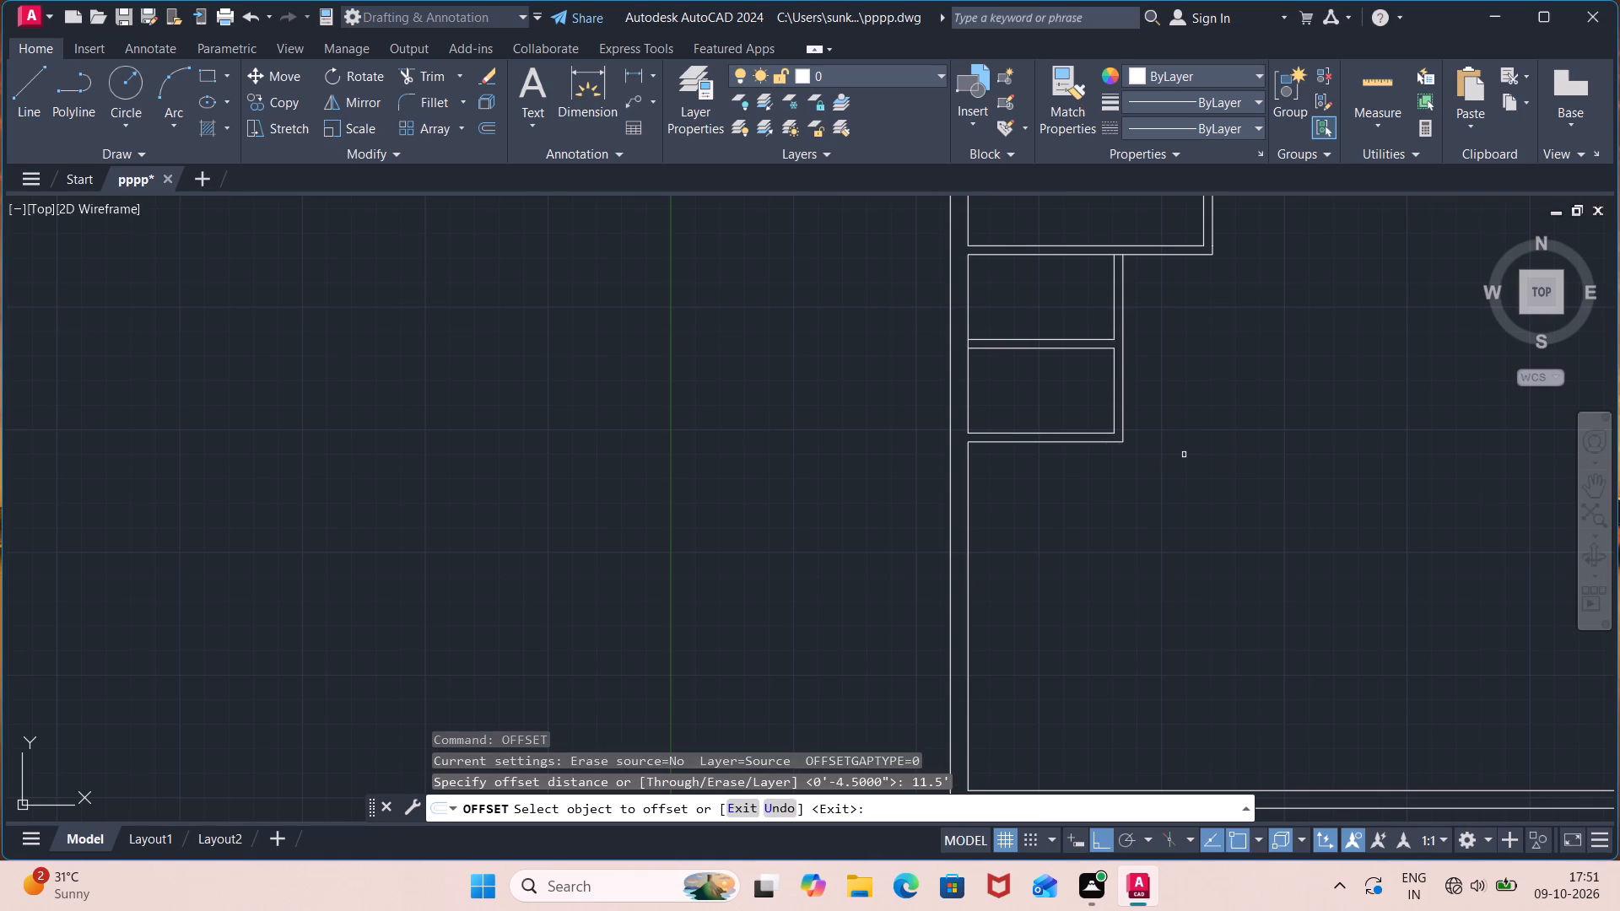
pyautogui.click(968, 640)
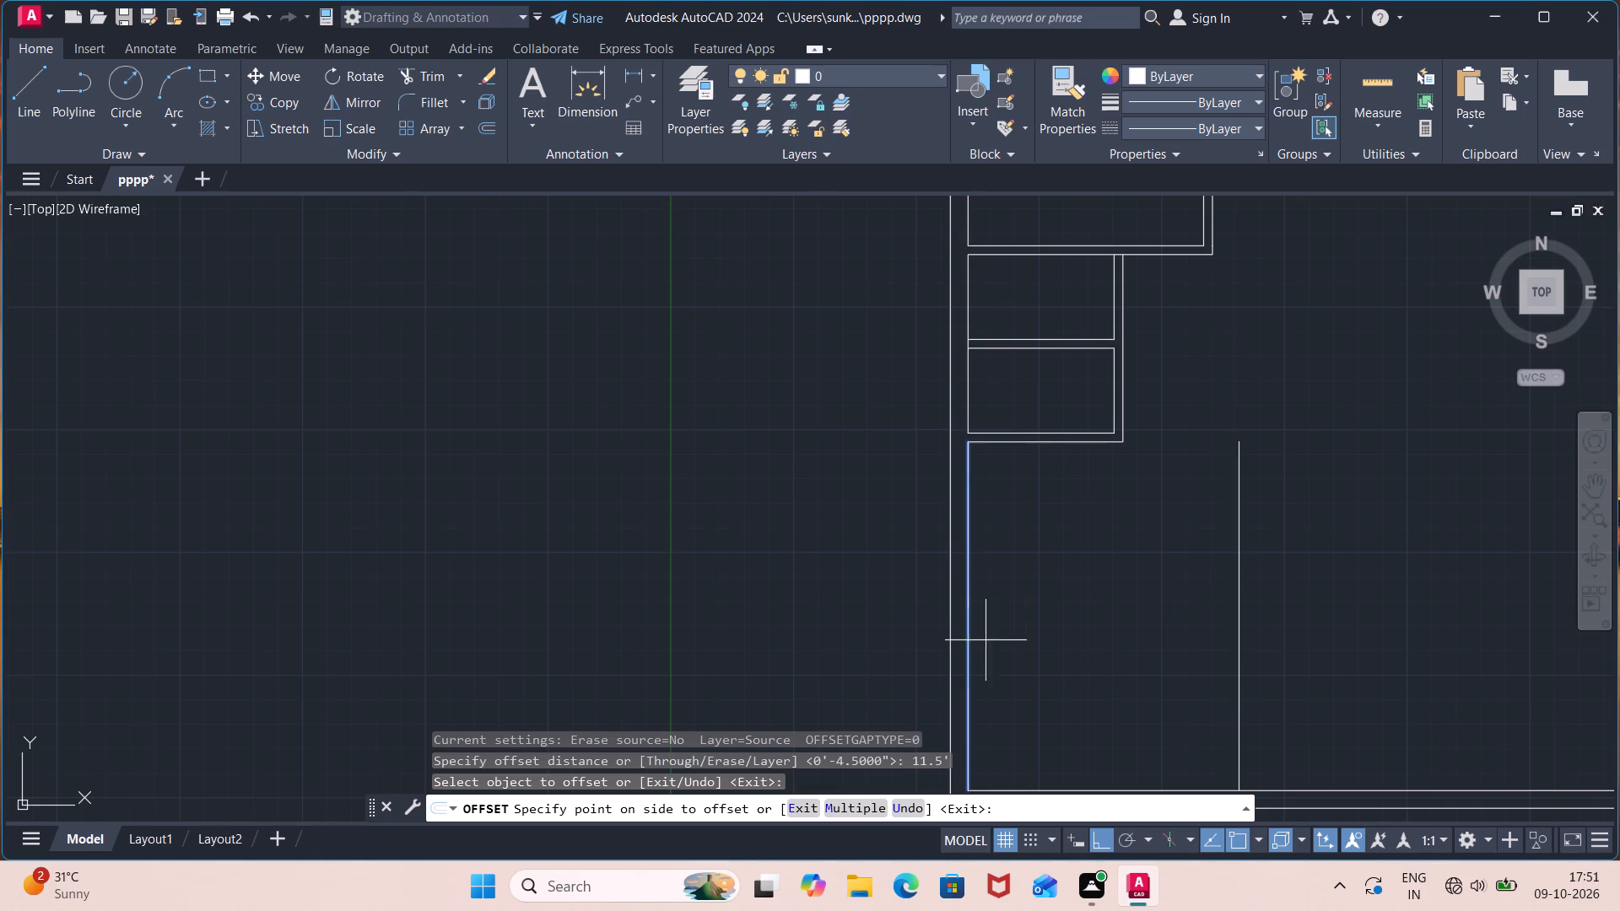
pyautogui.click(1267, 619)
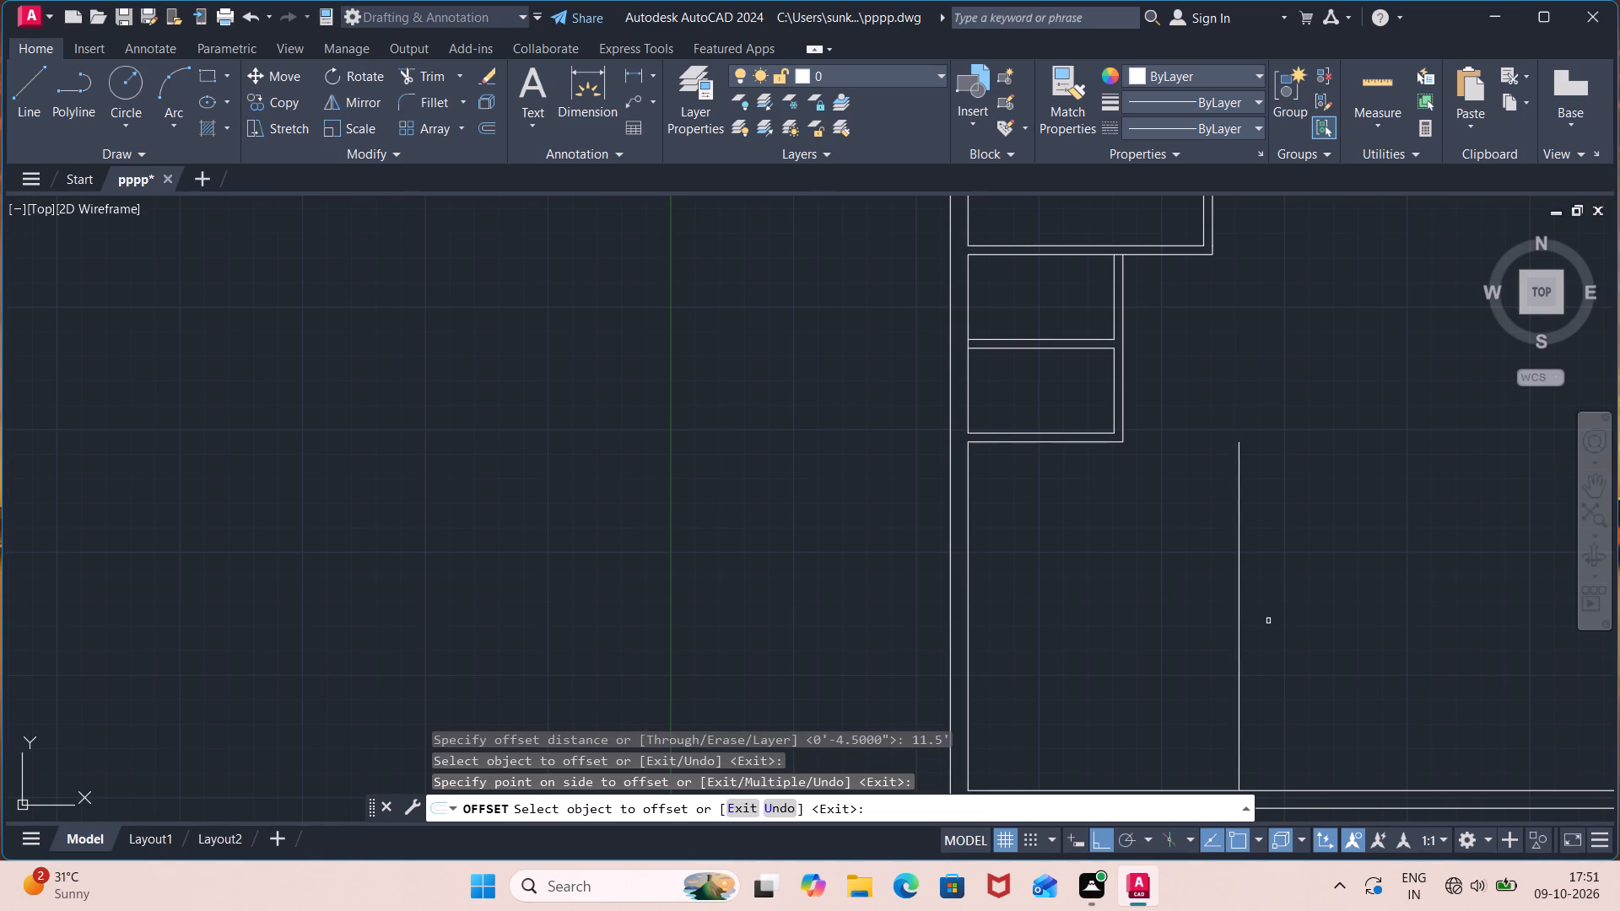
# Offset the new vertical line 4.5" away from the left outer wall to form a partition.
pyautogui.press('space')
pyautogui.press('space')
pyautogui.write('4.5"')
pyautogui.press('Return')
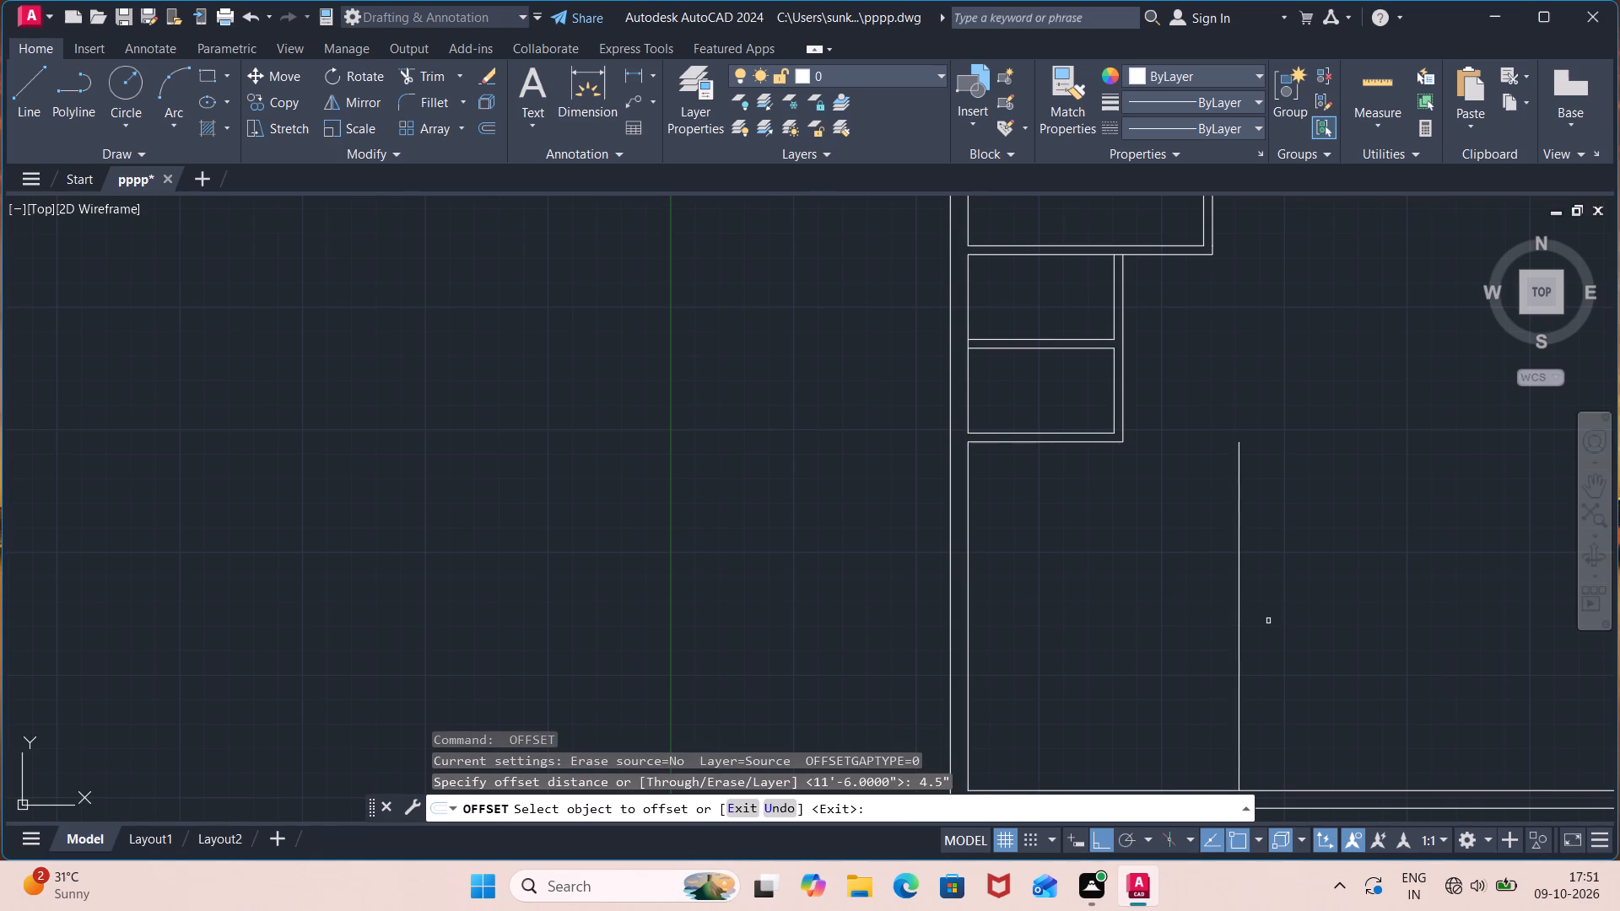
pyautogui.click(1237, 638)
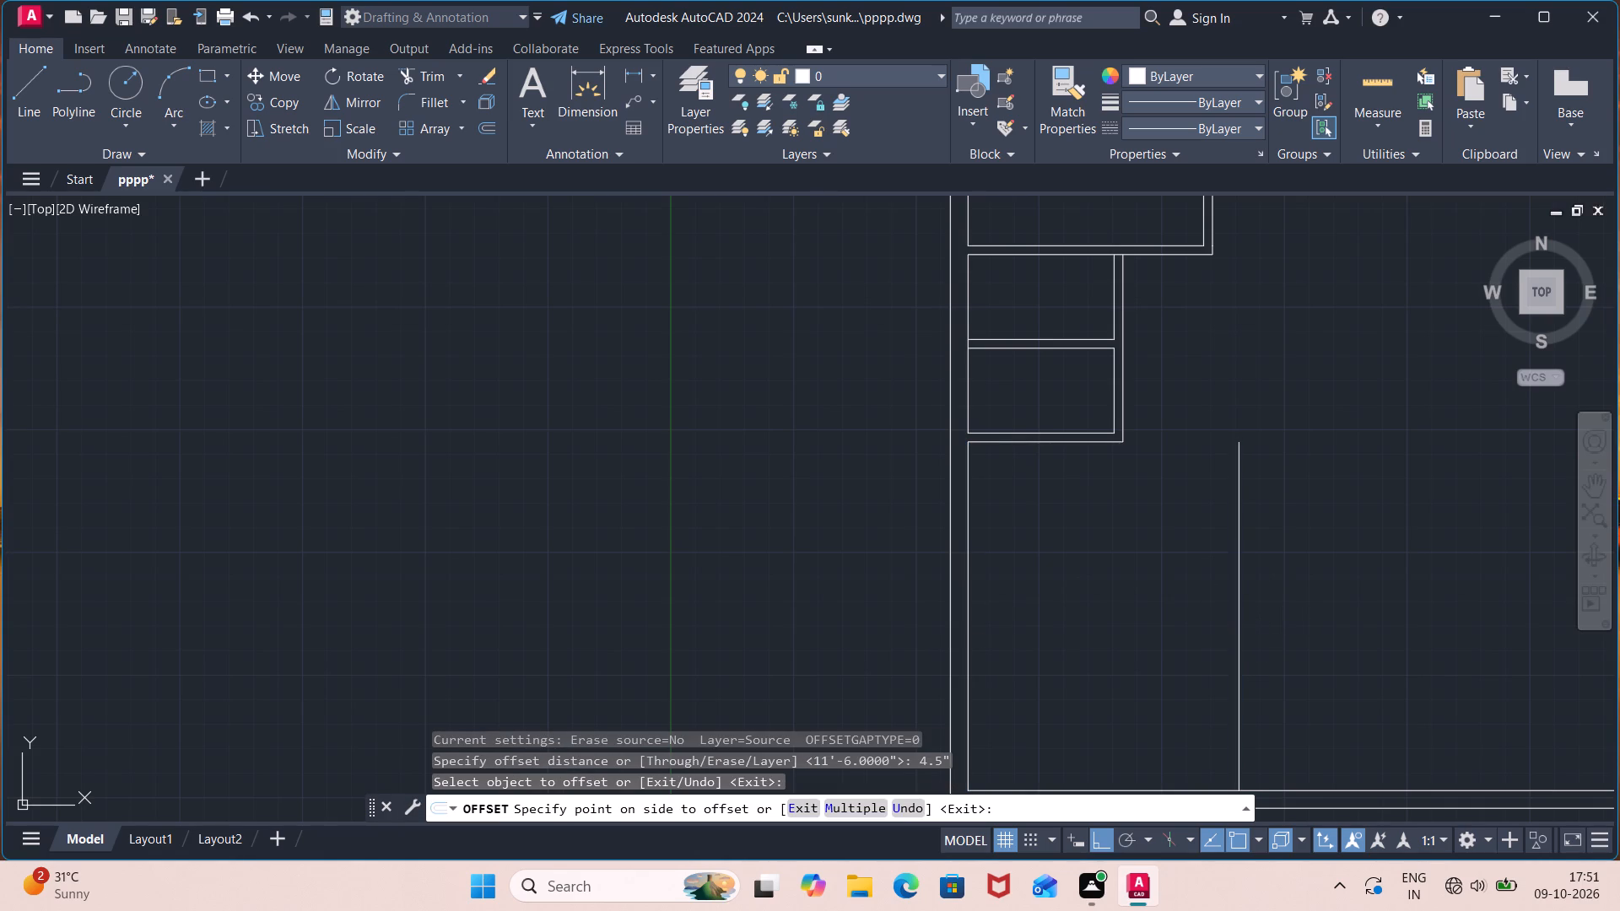
pyautogui.click(1303, 631)
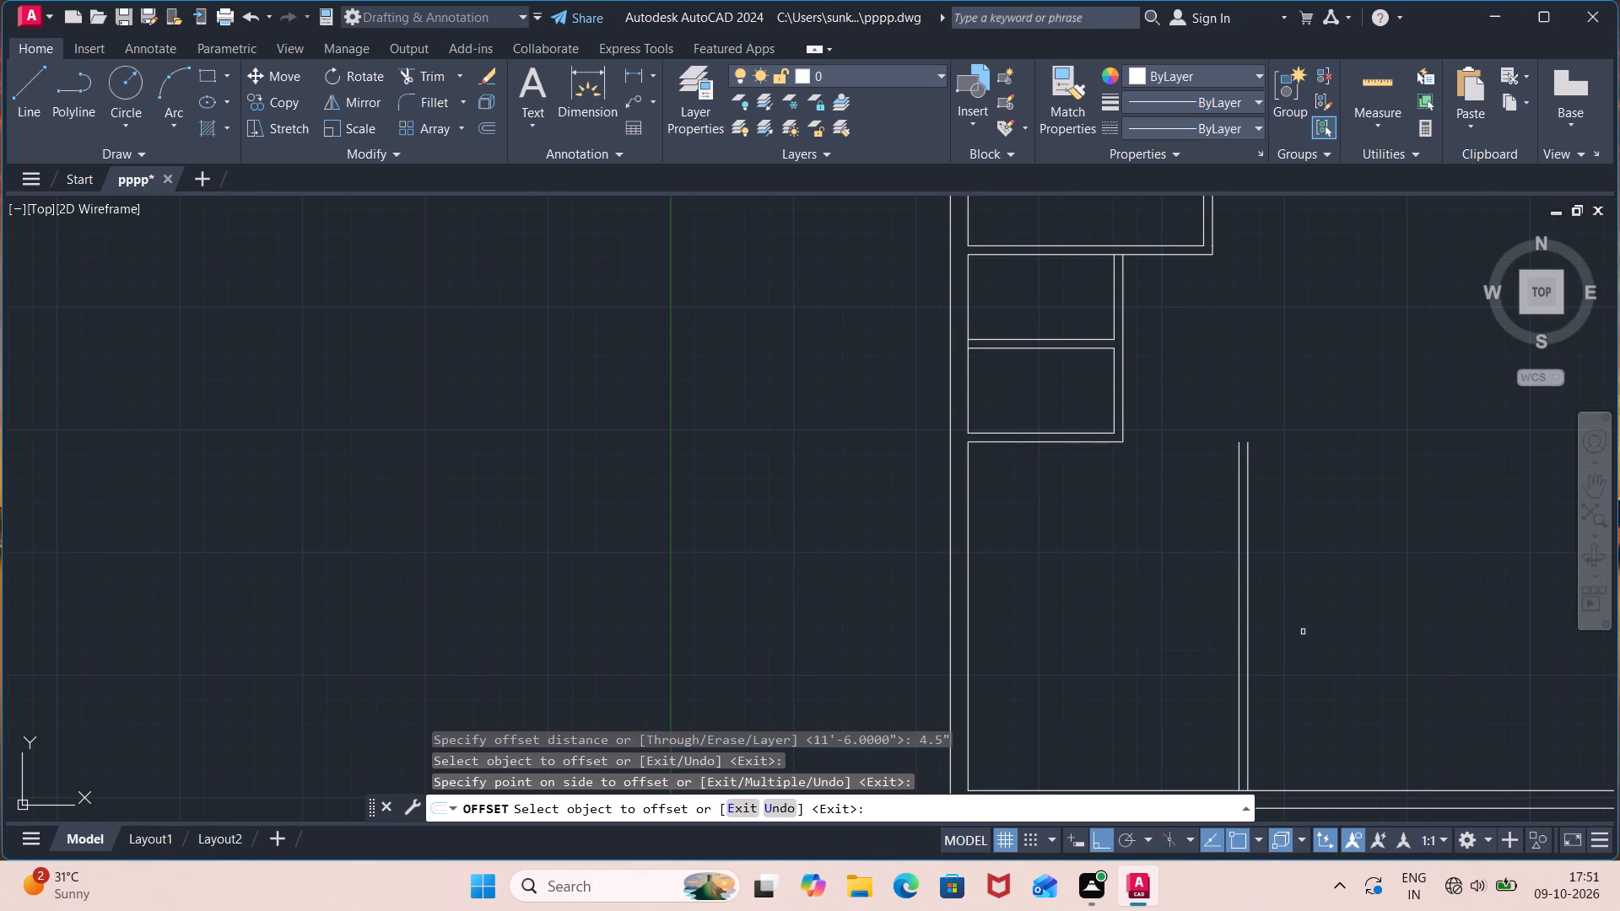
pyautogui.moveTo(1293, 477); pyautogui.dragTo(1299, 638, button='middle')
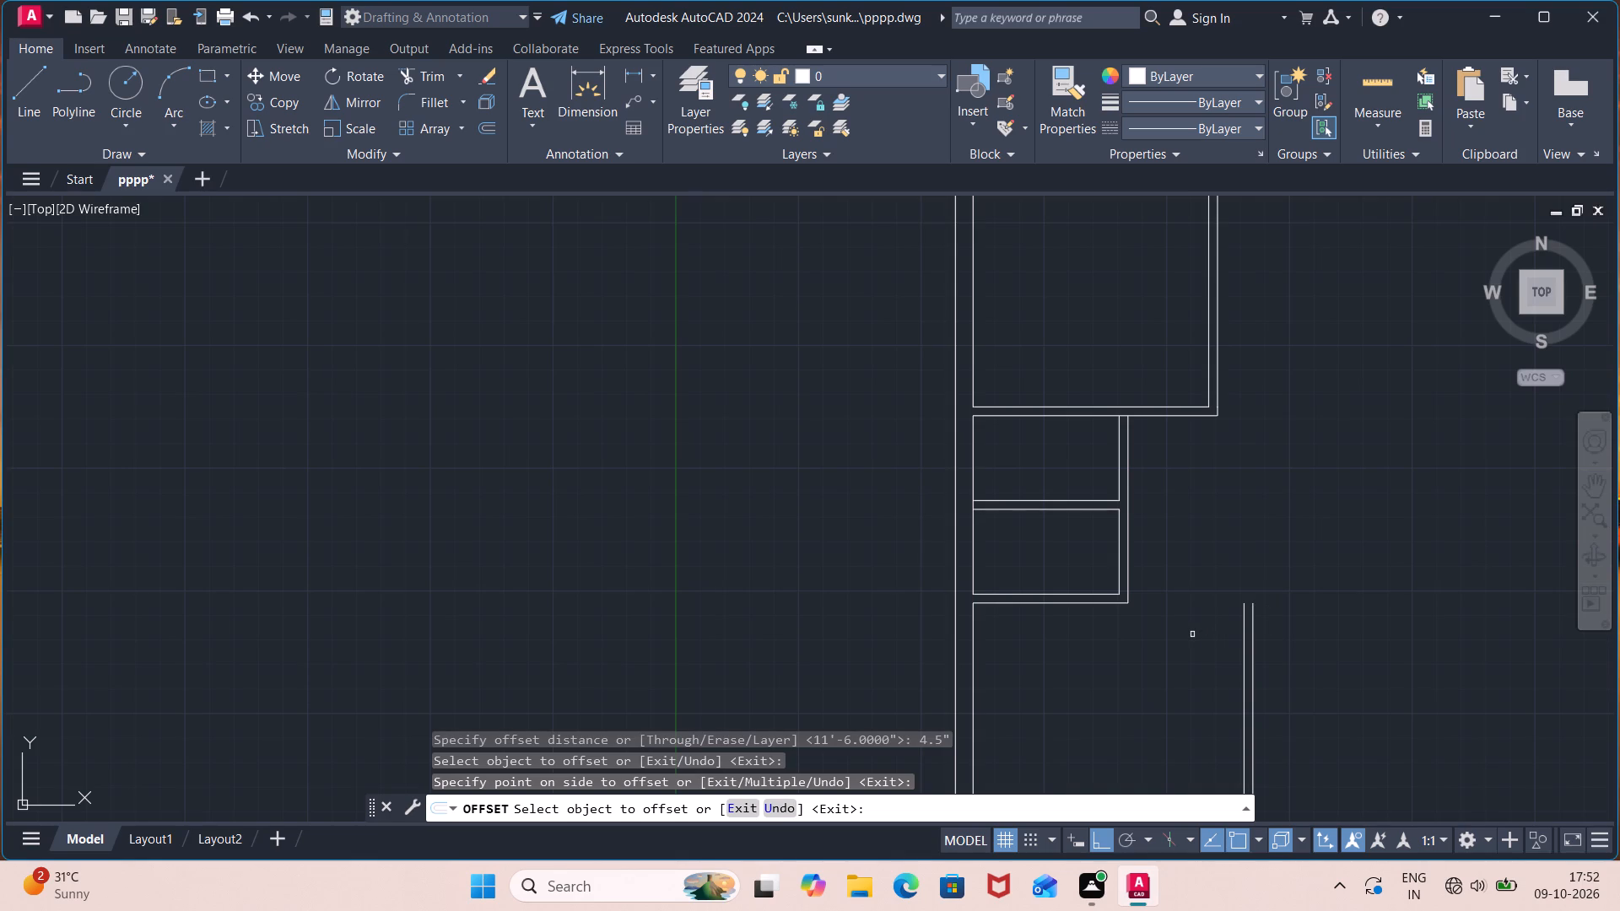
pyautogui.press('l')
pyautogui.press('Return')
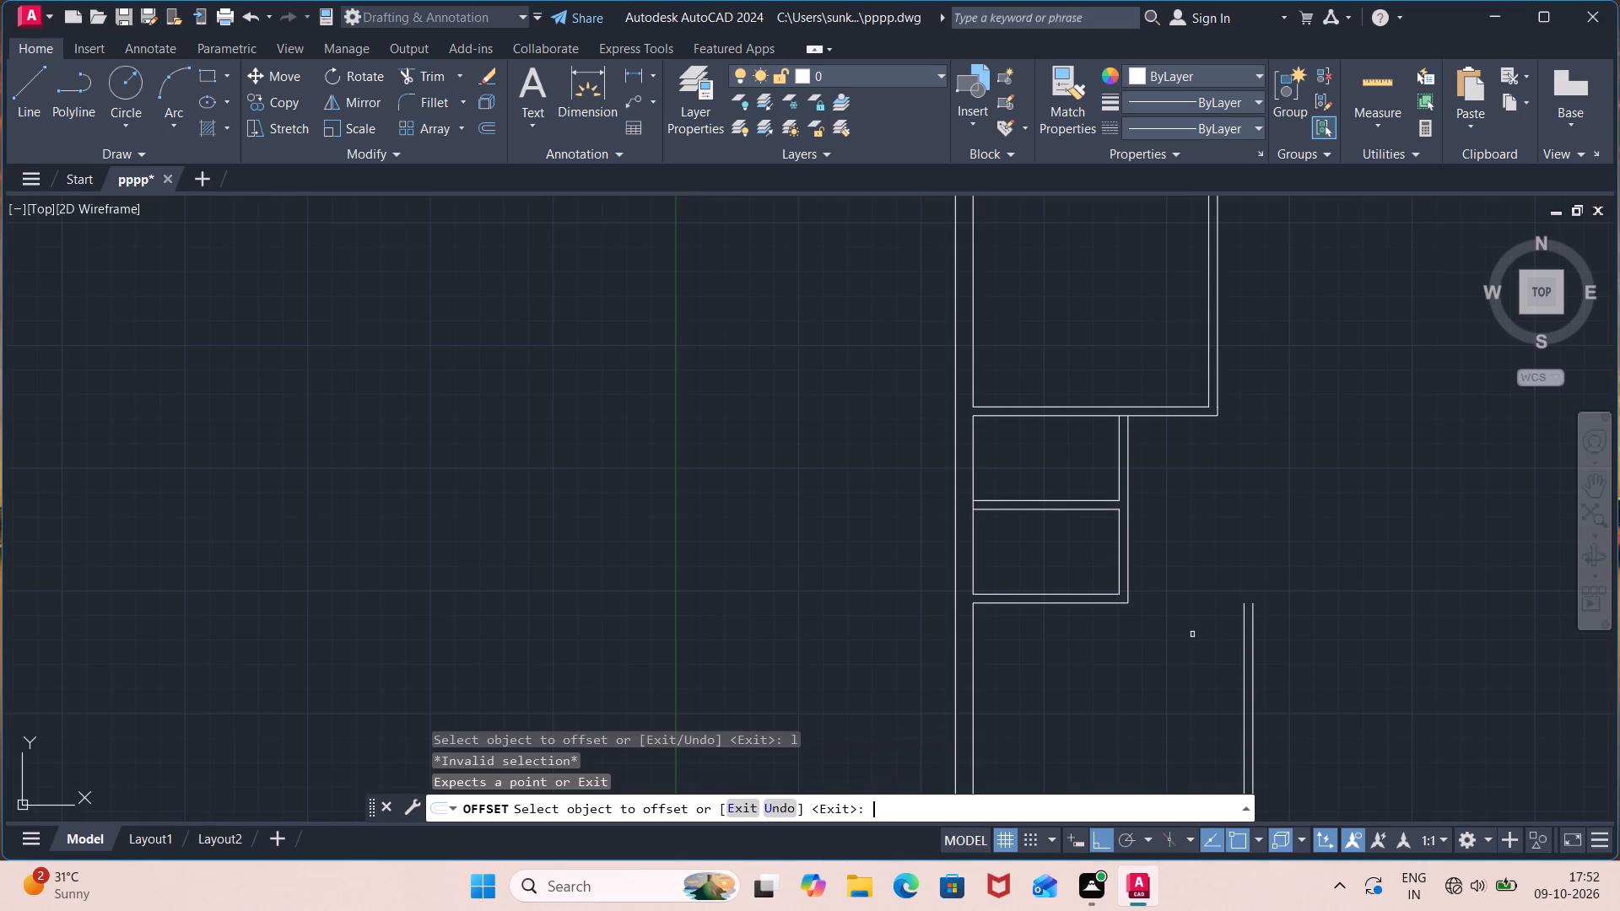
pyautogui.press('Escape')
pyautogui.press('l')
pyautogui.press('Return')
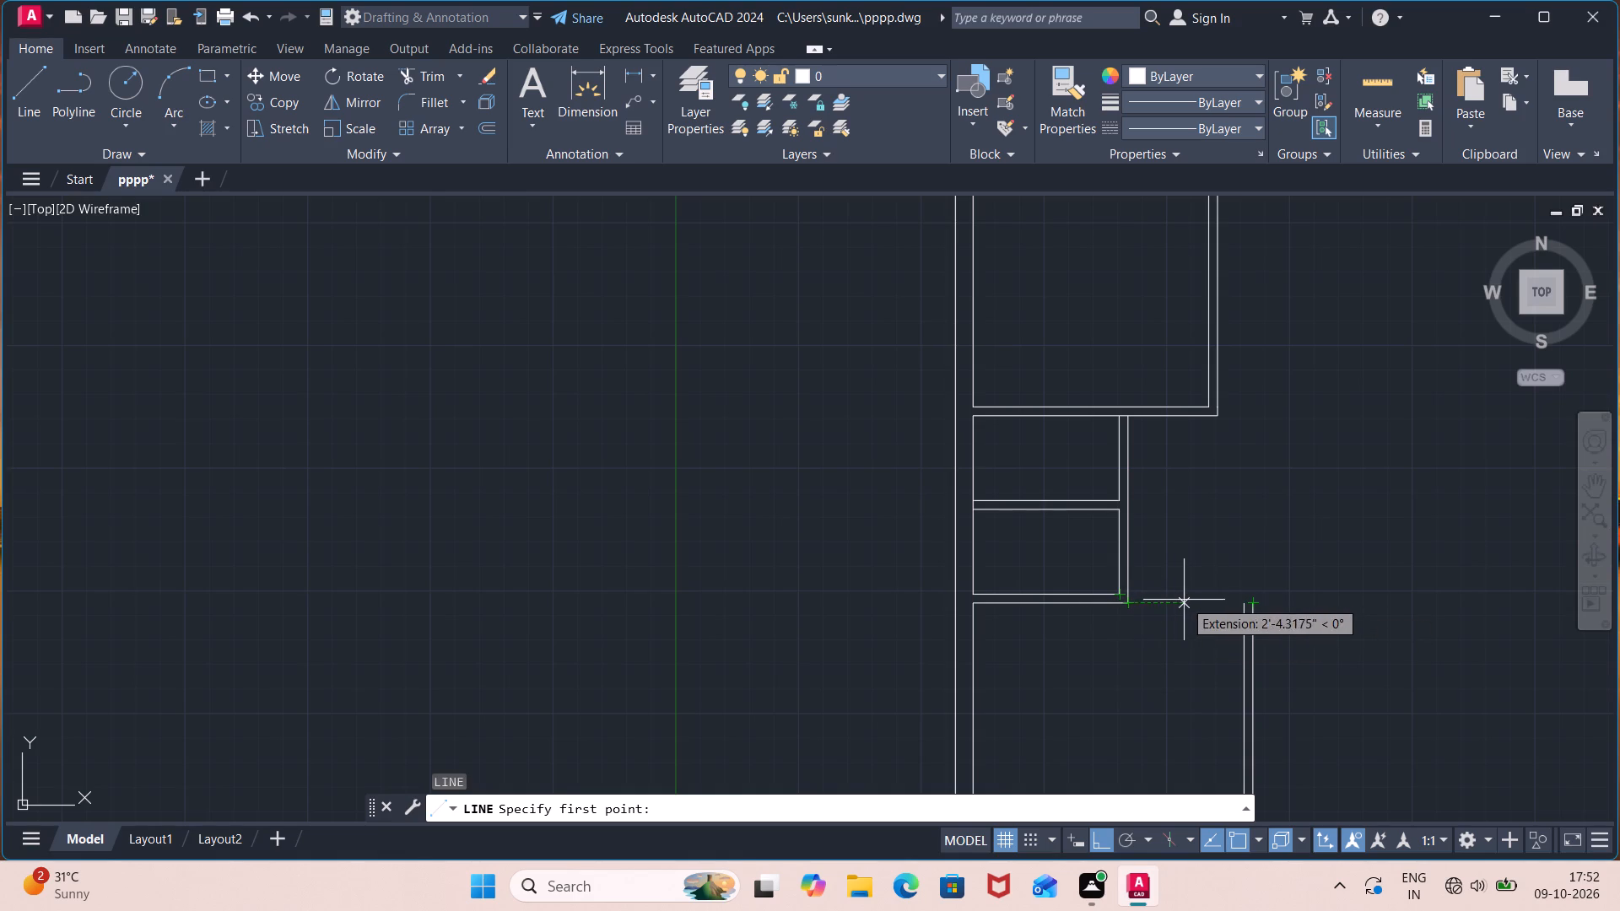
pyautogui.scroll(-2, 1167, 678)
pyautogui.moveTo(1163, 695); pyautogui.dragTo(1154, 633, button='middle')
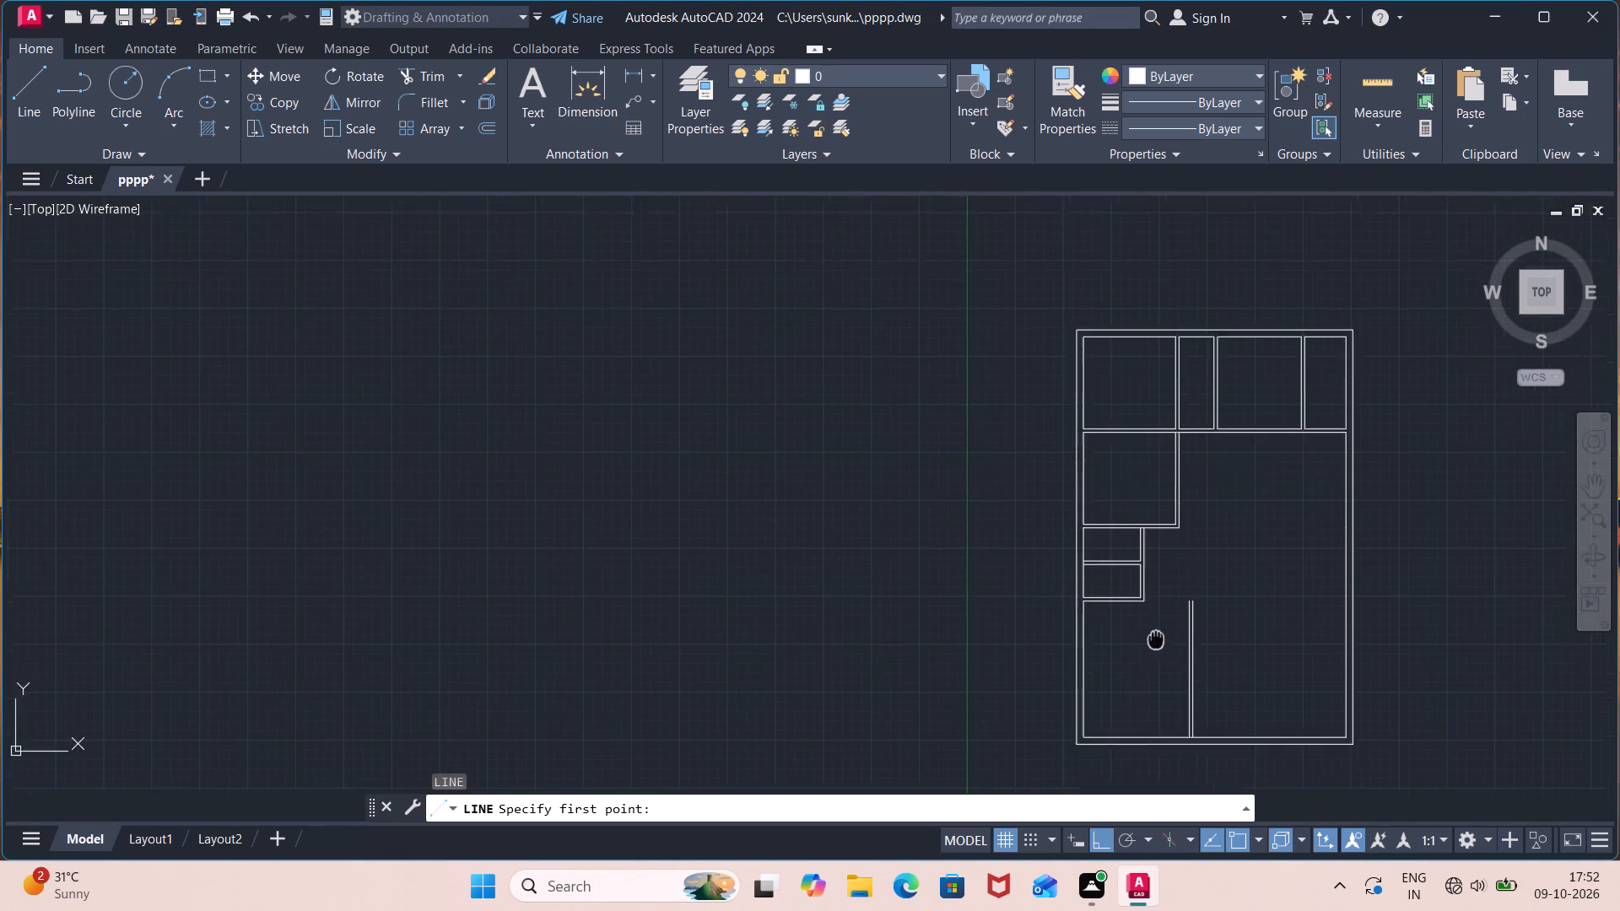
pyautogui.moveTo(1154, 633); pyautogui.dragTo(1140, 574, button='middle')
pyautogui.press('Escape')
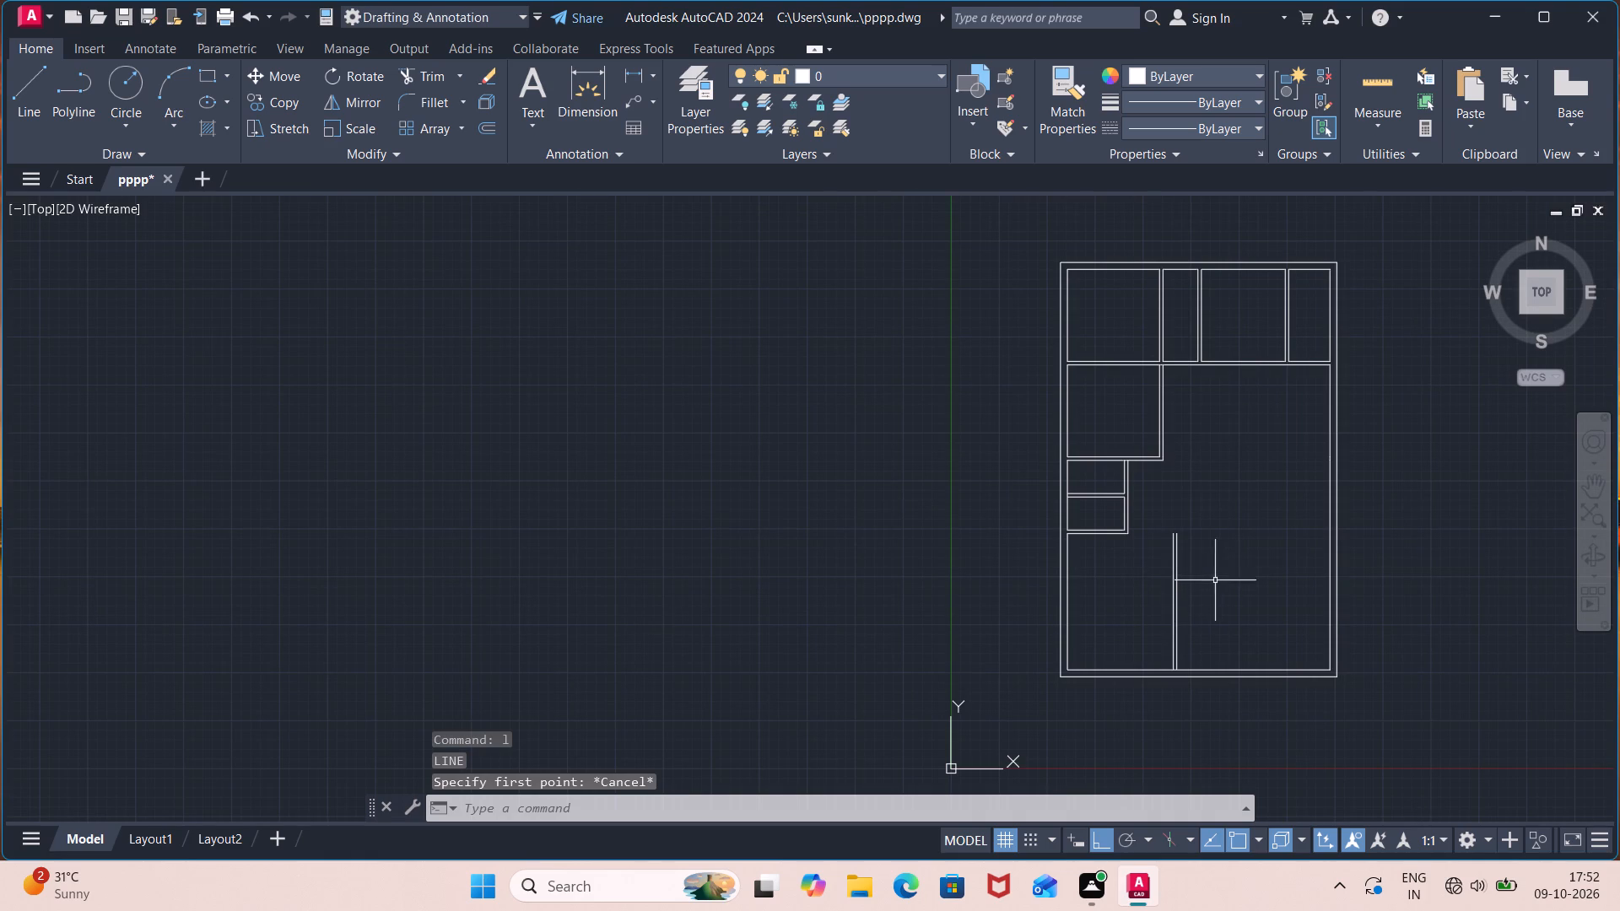
# Offset the bottom line of the lower small room 10' downward.
pyautogui.press('o')
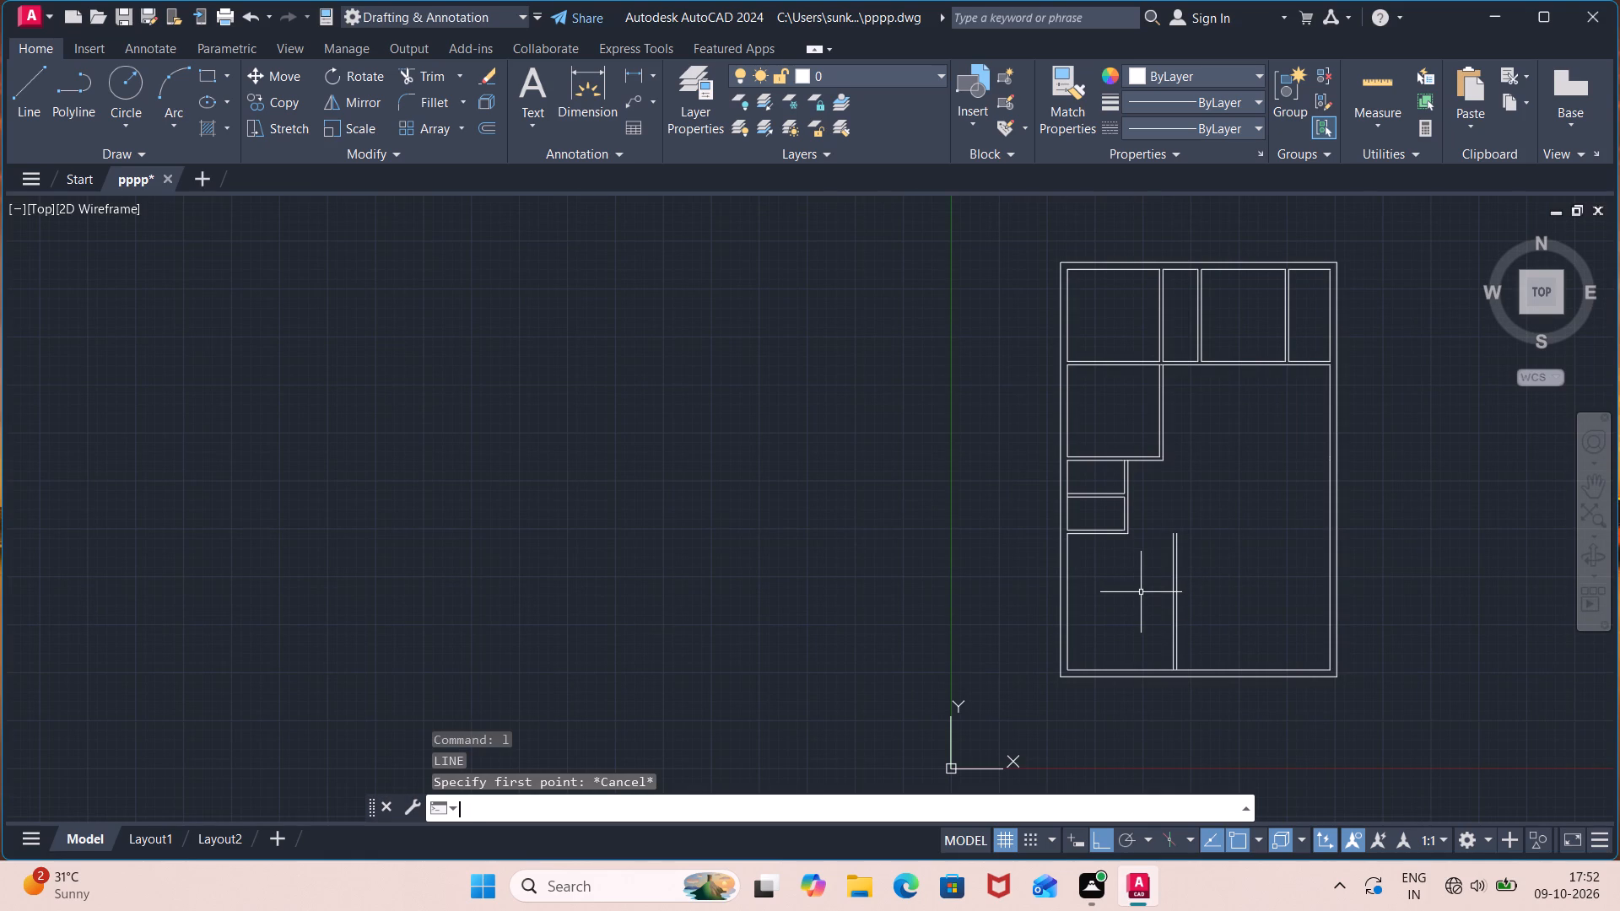
pyautogui.write('ff')
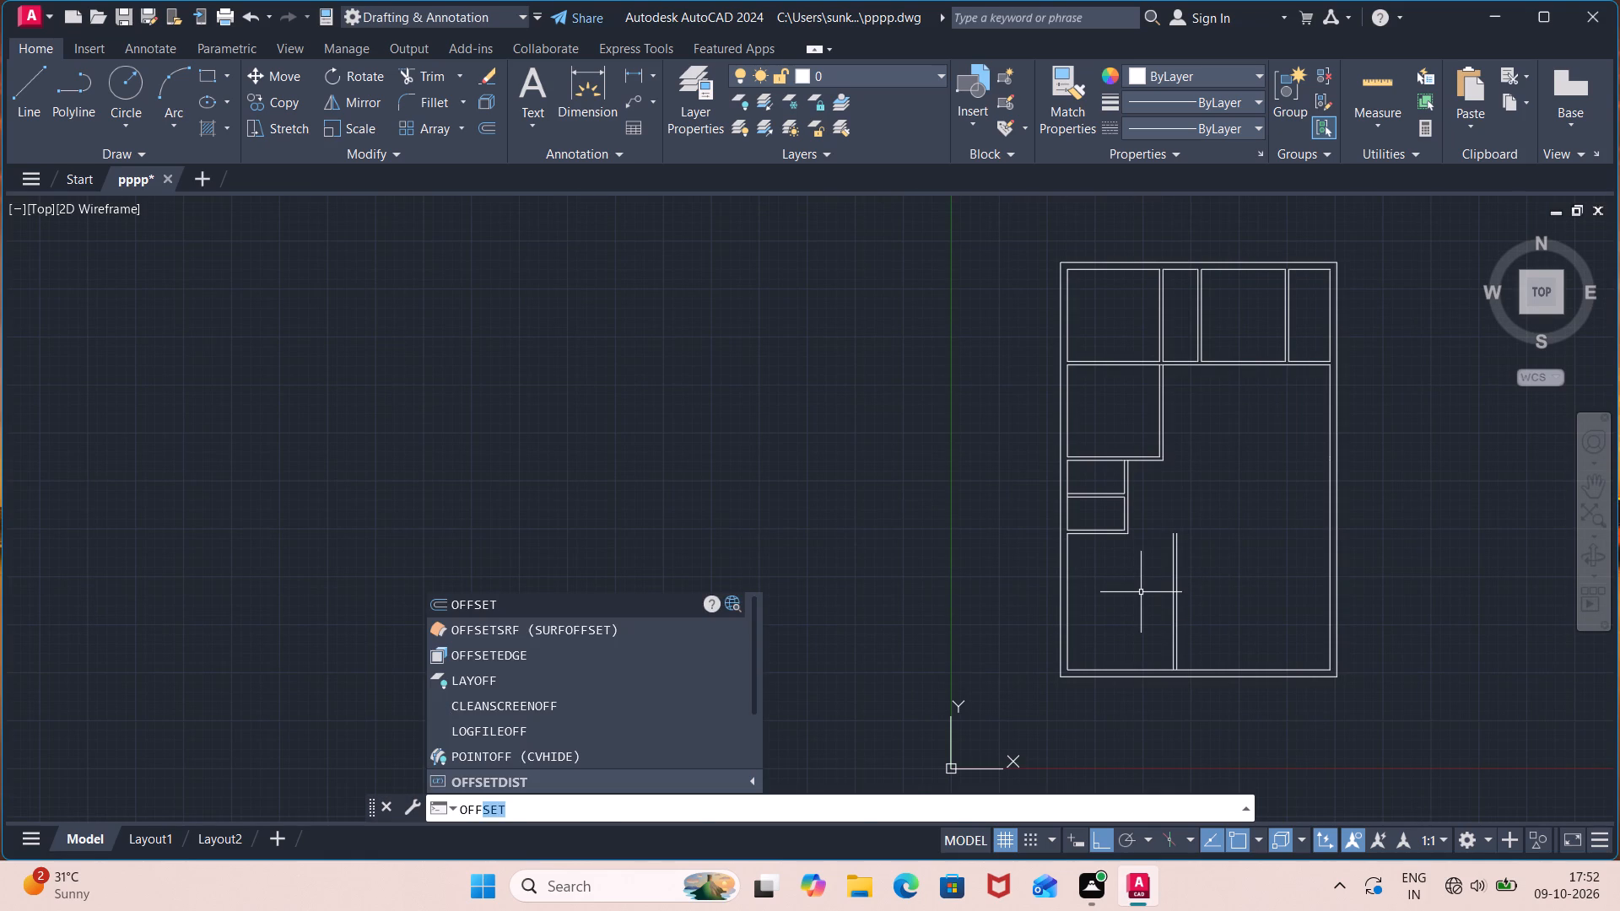
pyautogui.press('Return')
pyautogui.write("10'")
pyautogui.press('Return')
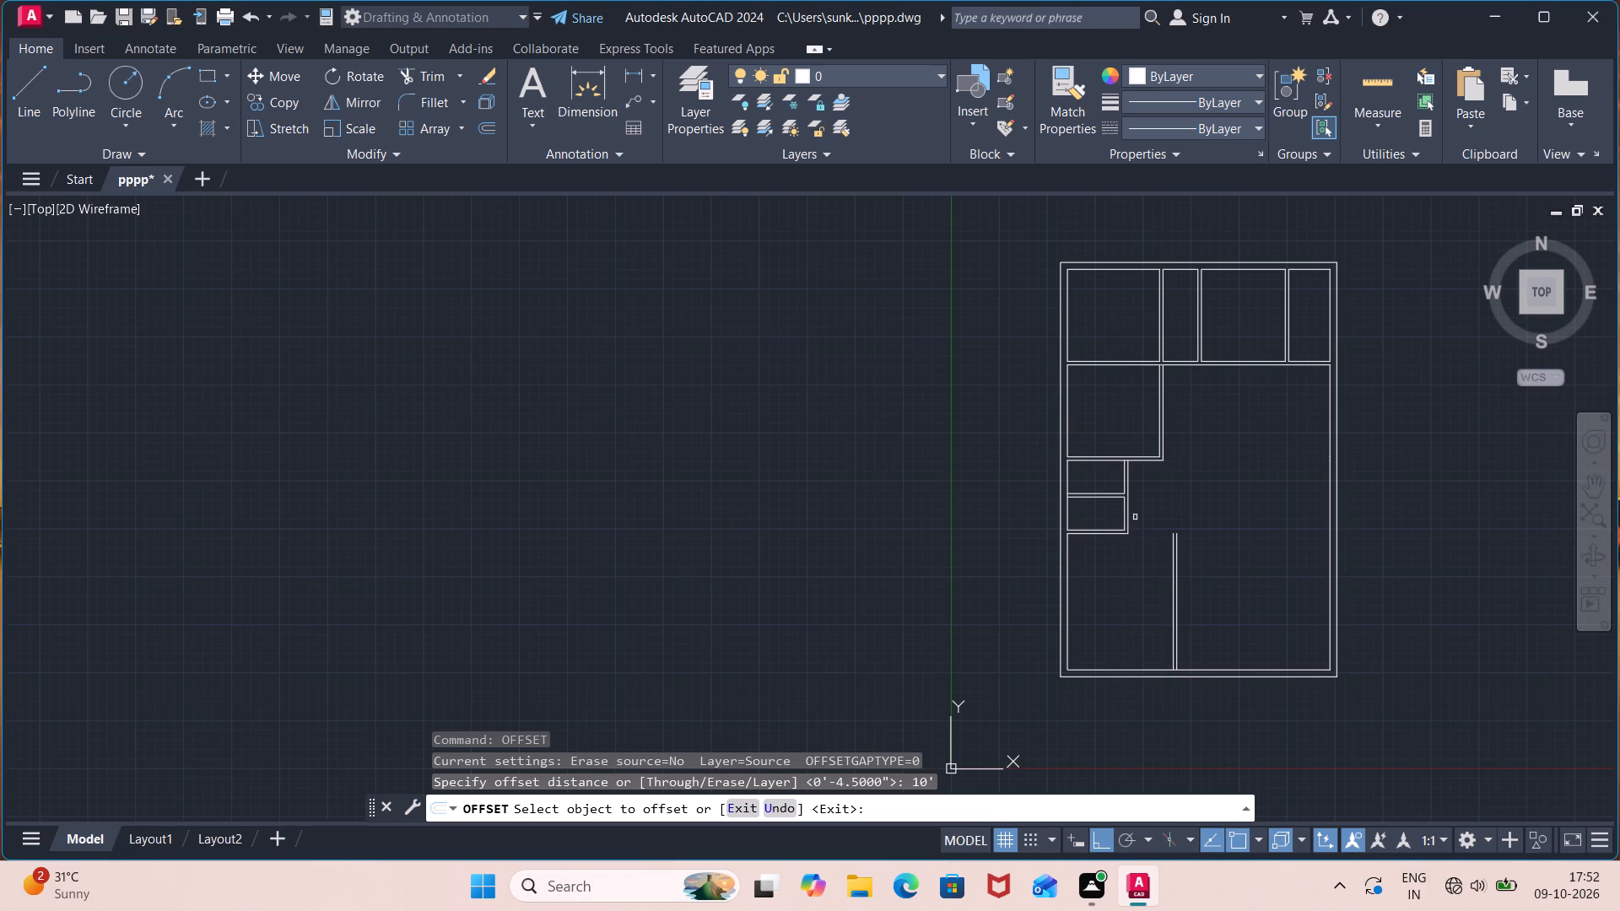
pyautogui.click(1113, 536)
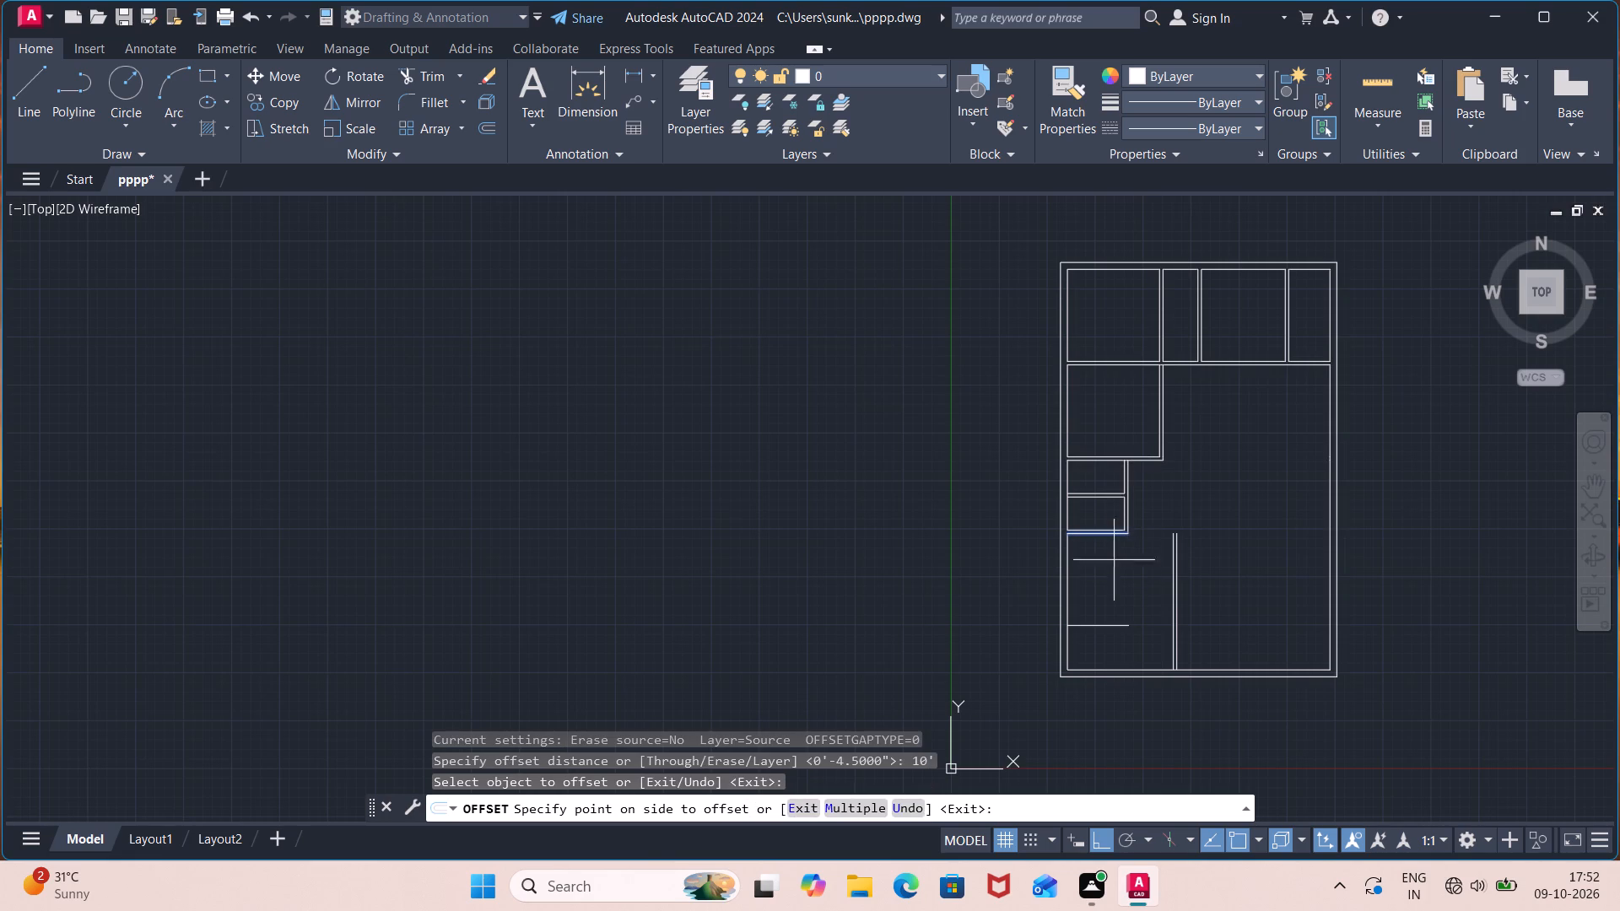
pyautogui.click(1109, 627)
pyautogui.scroll(3, 1105, 665)
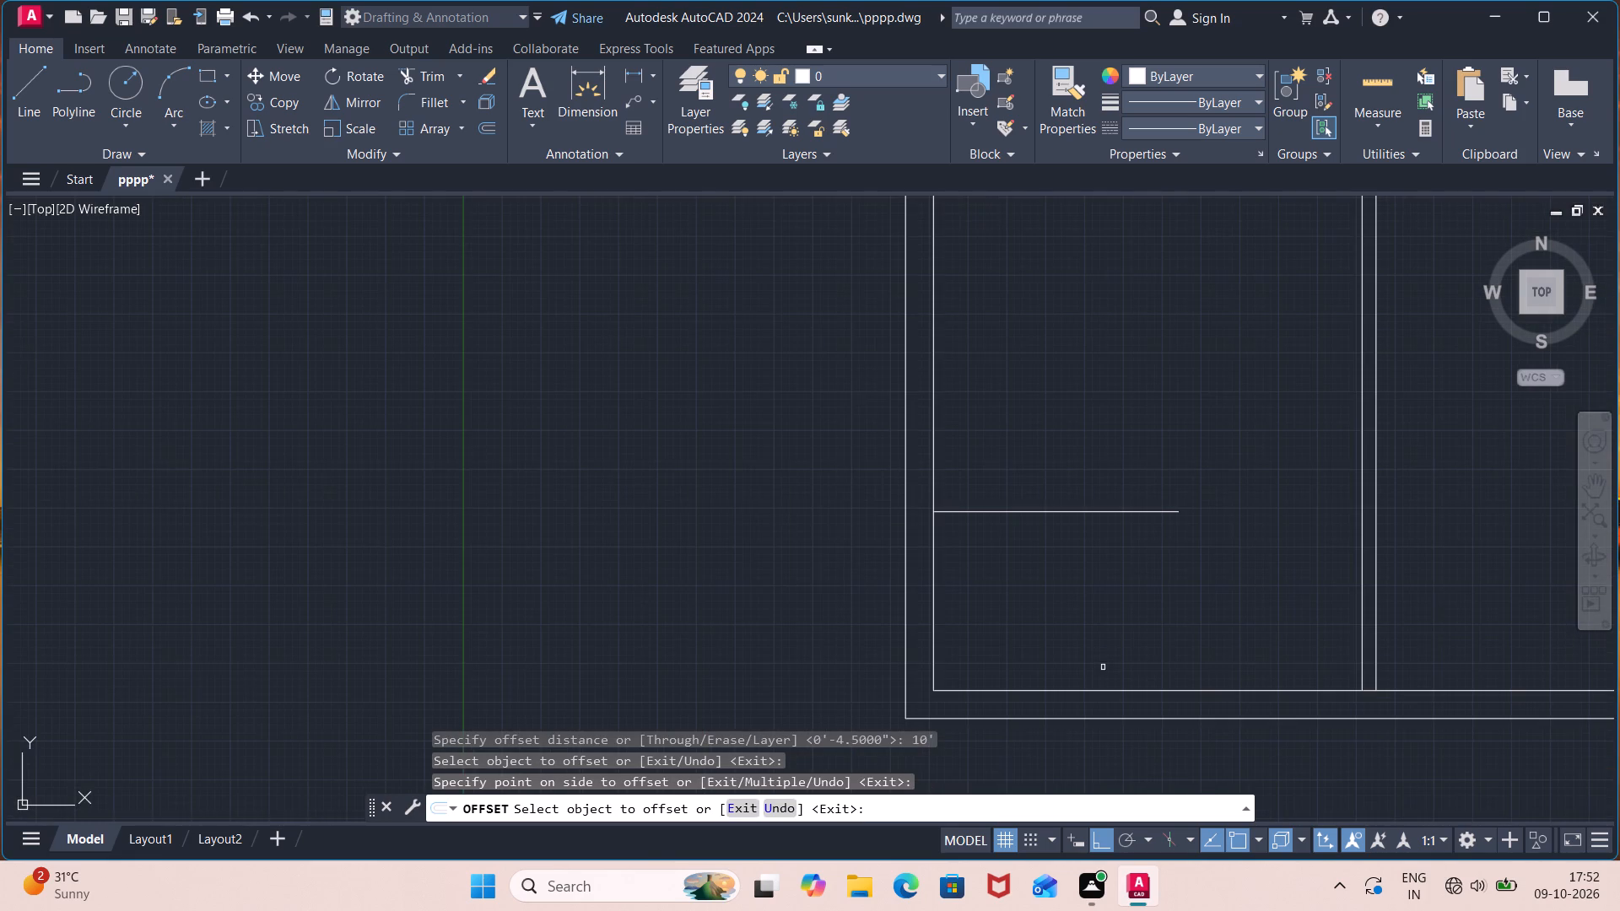
pyautogui.press('Escape')
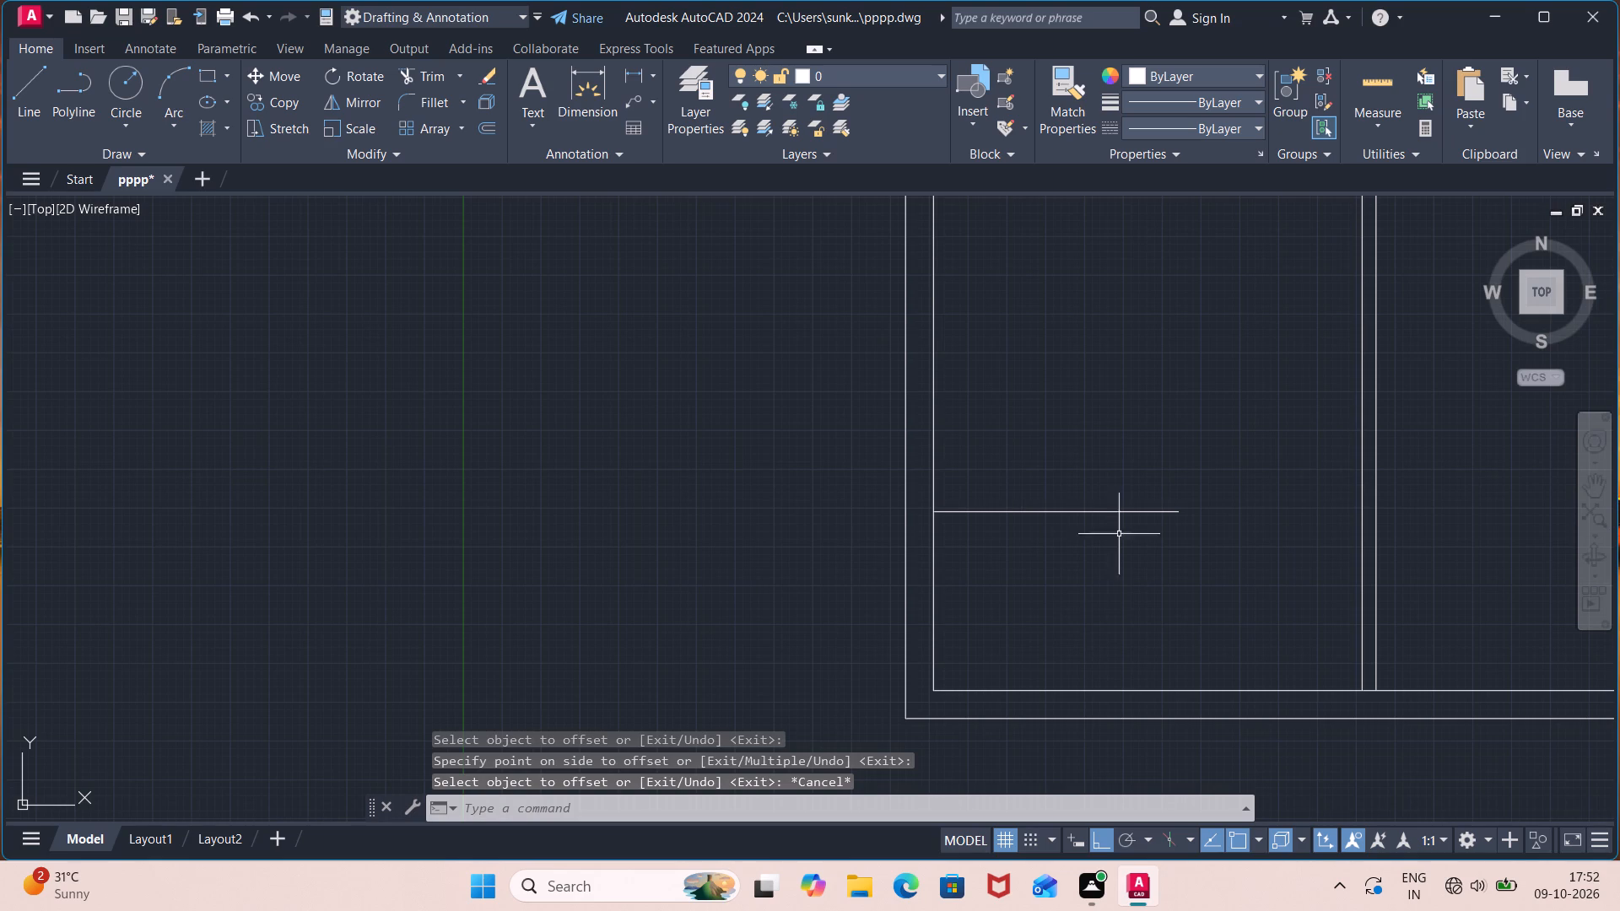
# Measure the vertical distance from the new horizontal line to the bottom outer wall's inner line.
pyautogui.scroll(-1, 1076, 311)
pyautogui.moveTo(1086, 326); pyautogui.dragTo(1284, 360, button='middle')
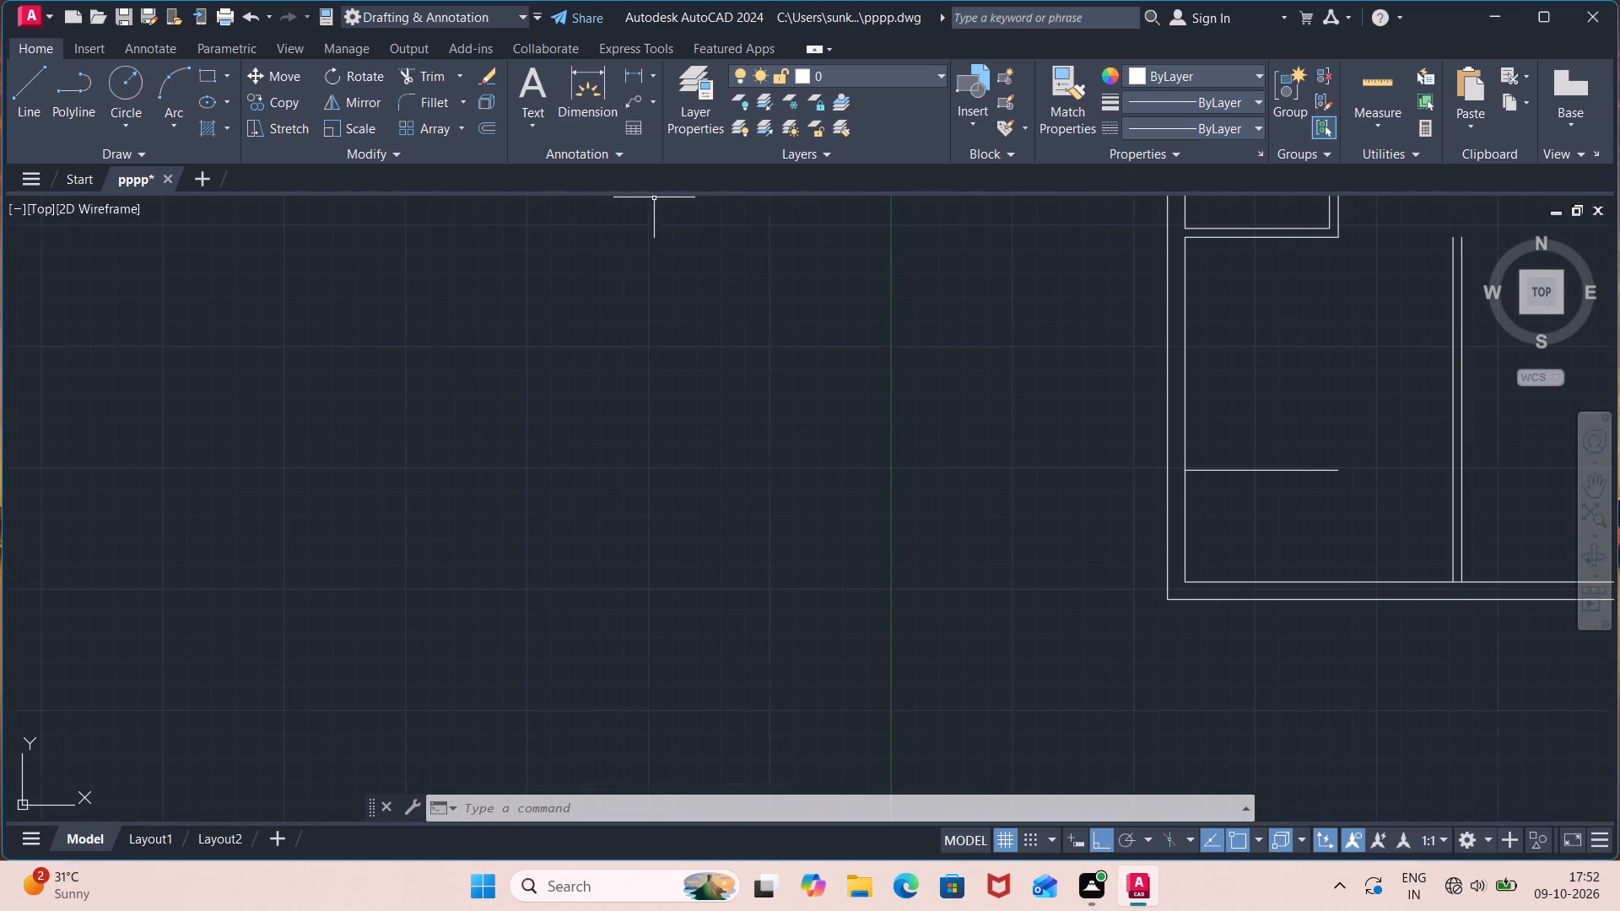
pyautogui.click(640, 78)
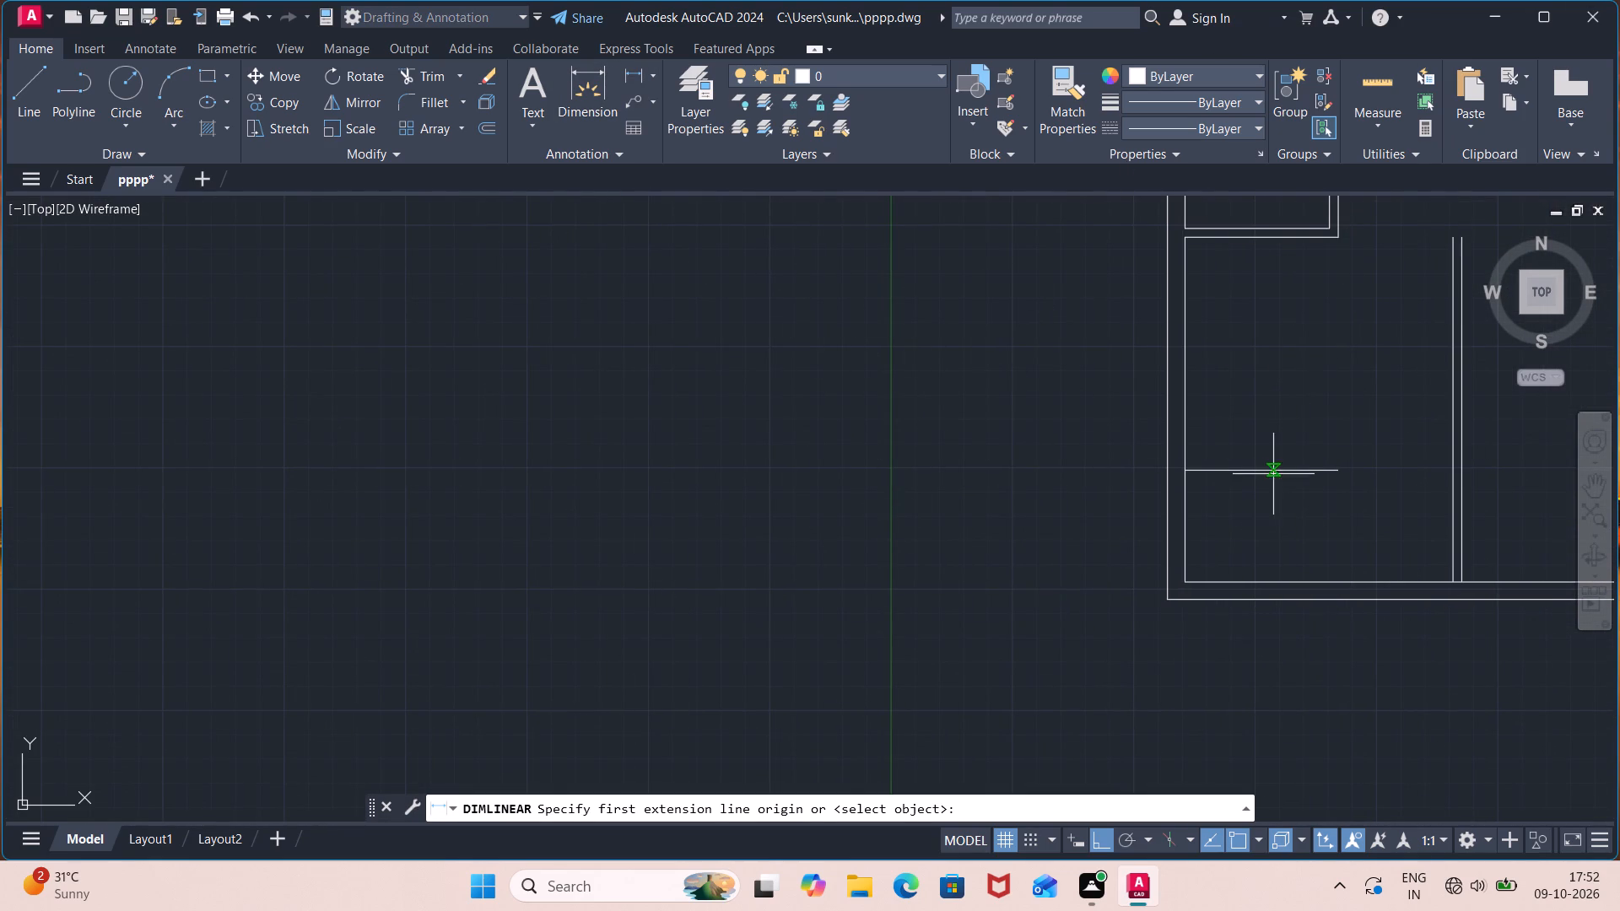
pyautogui.click(1272, 470)
pyautogui.click(1264, 585)
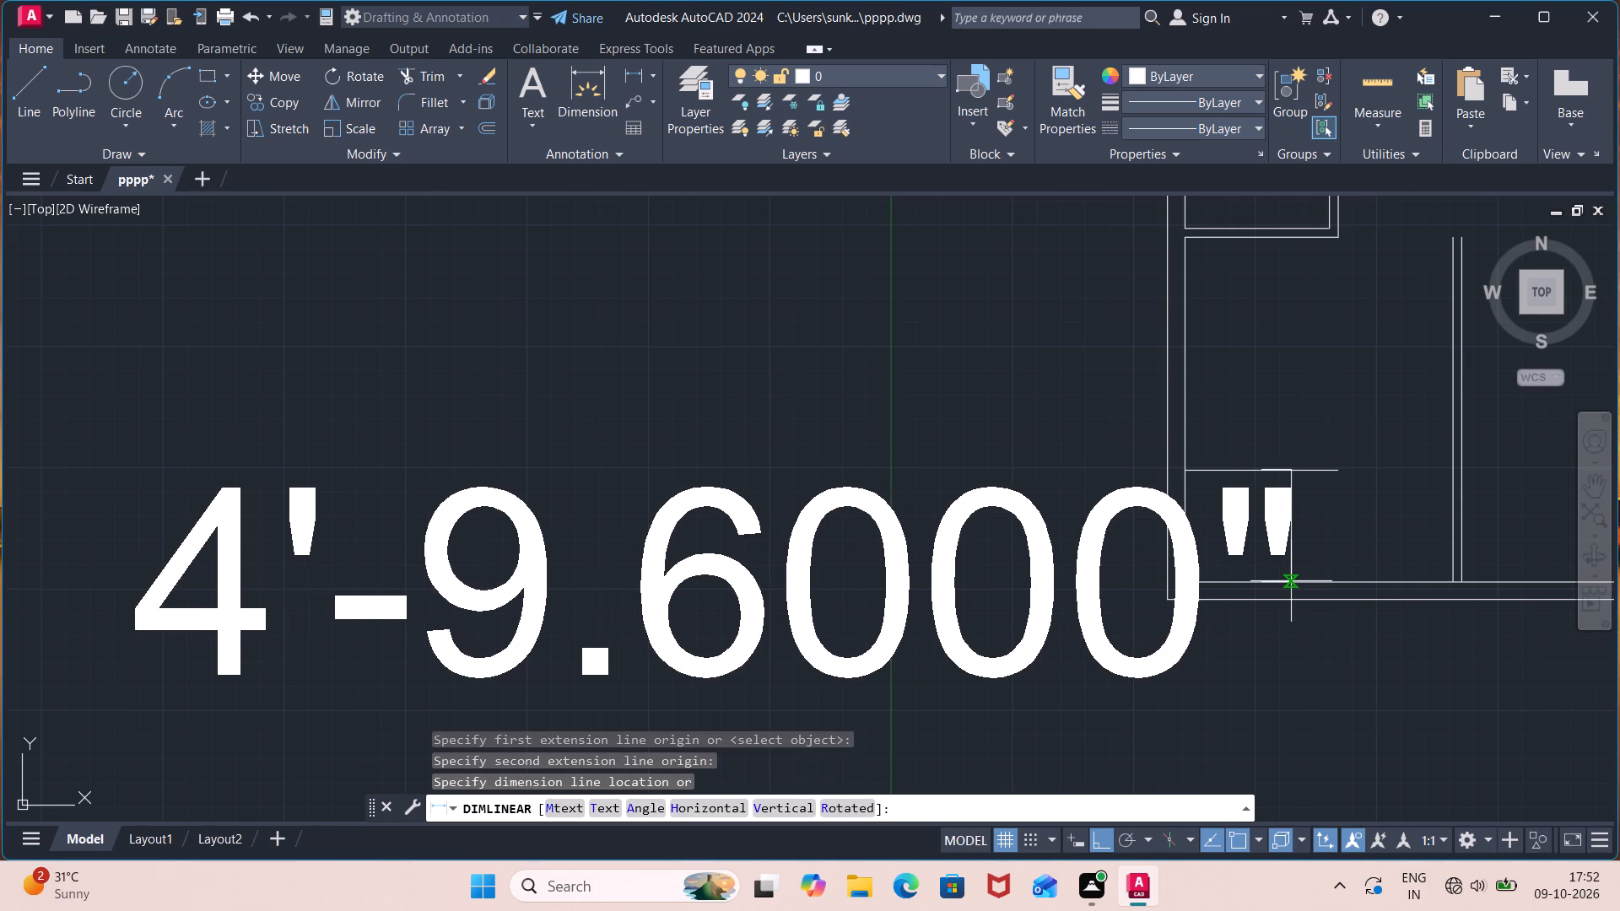
pyautogui.press('Escape')
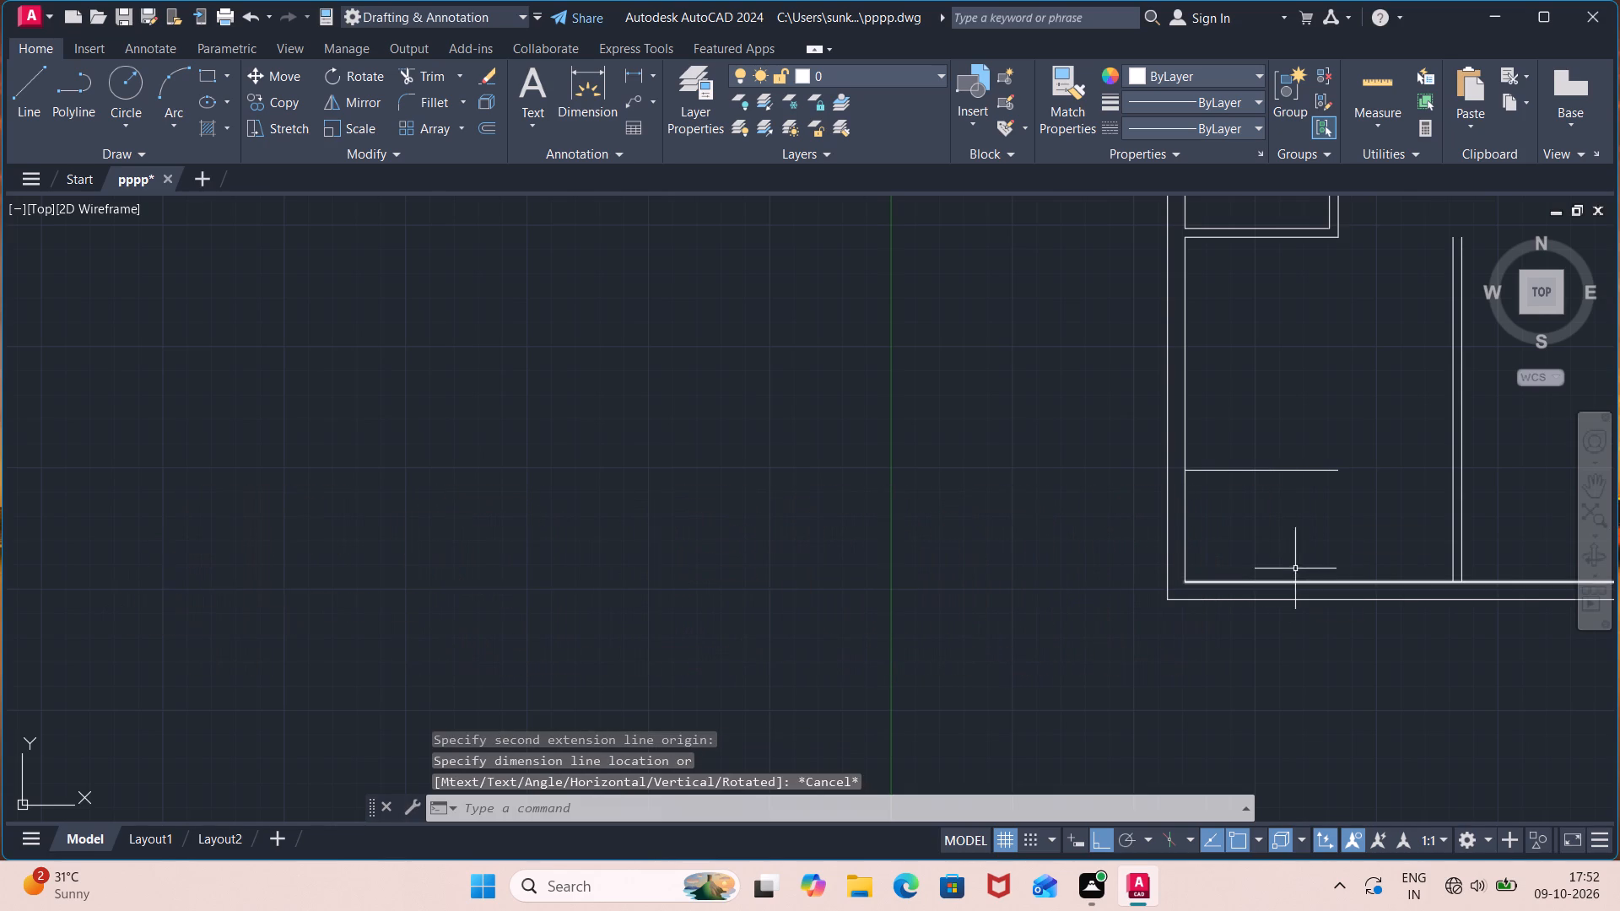
# Offset the new horizontal line 4.5" upward to form a partition.
pyautogui.scroll(-1, 1309, 519)
pyautogui.moveTo(1310, 518); pyautogui.dragTo(1205, 544, button='middle')
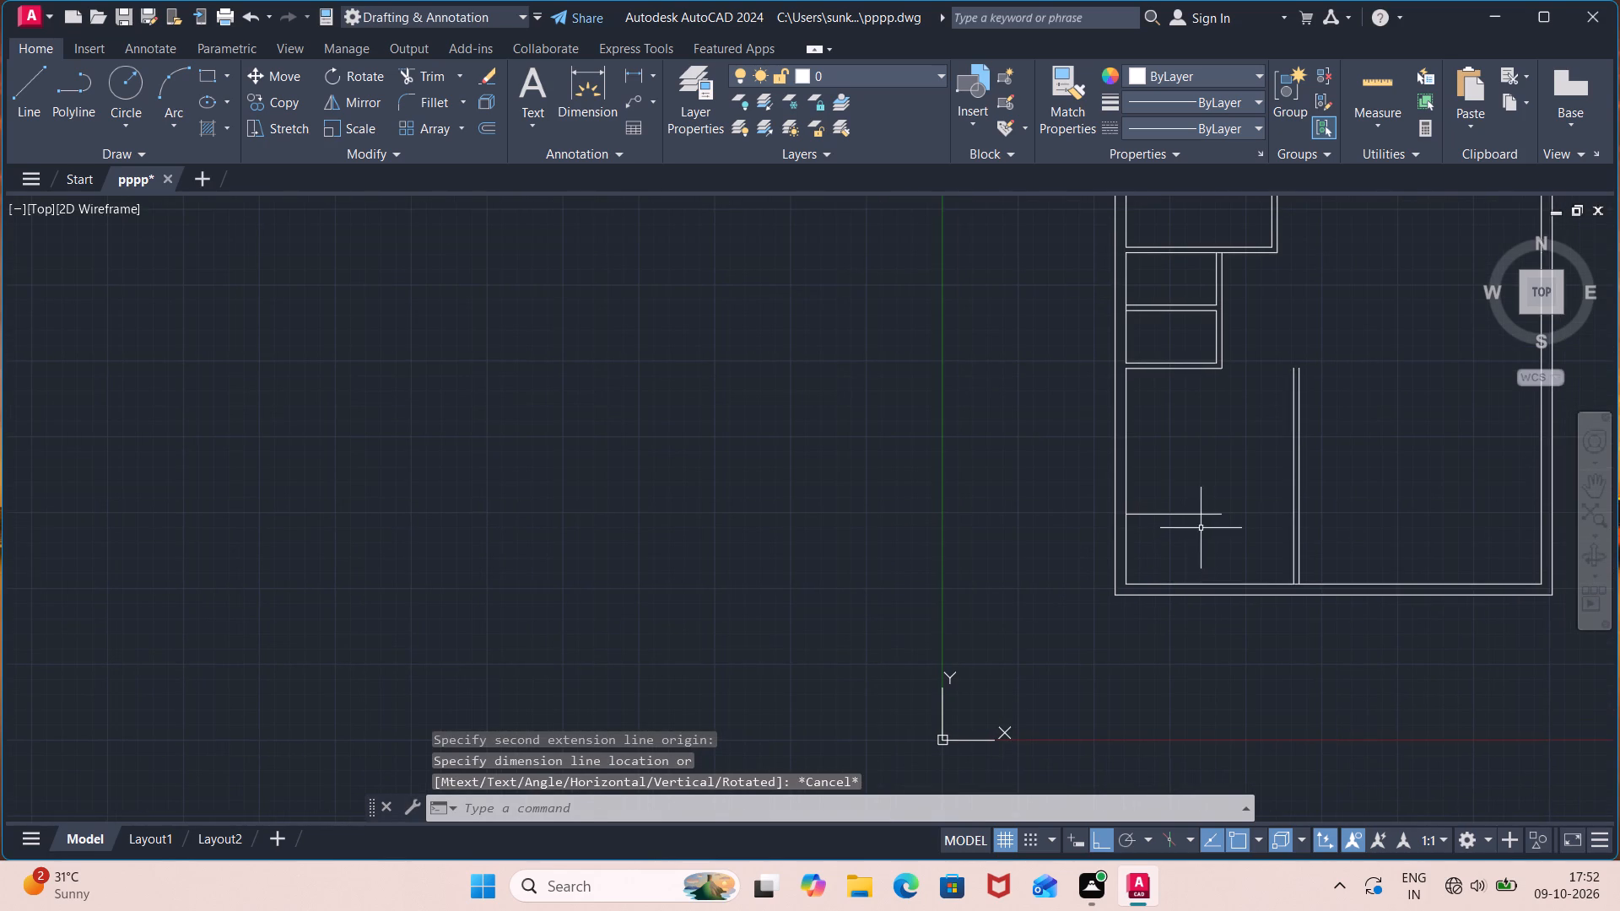
pyautogui.press('o')
pyautogui.press('f')
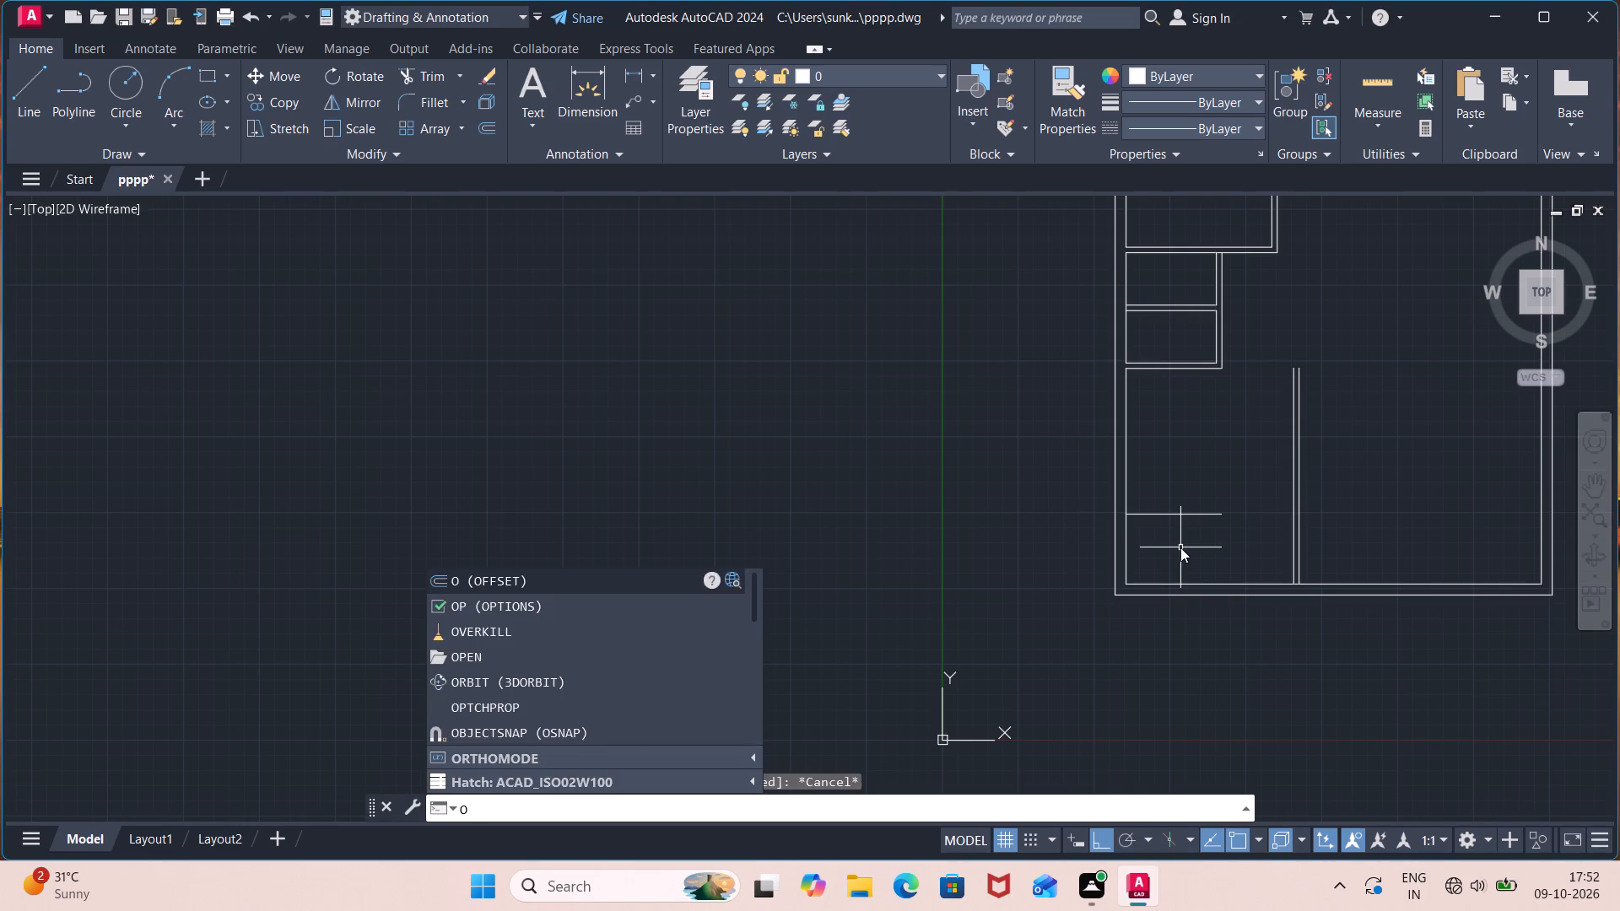
pyautogui.press('f')
pyautogui.press('Return')
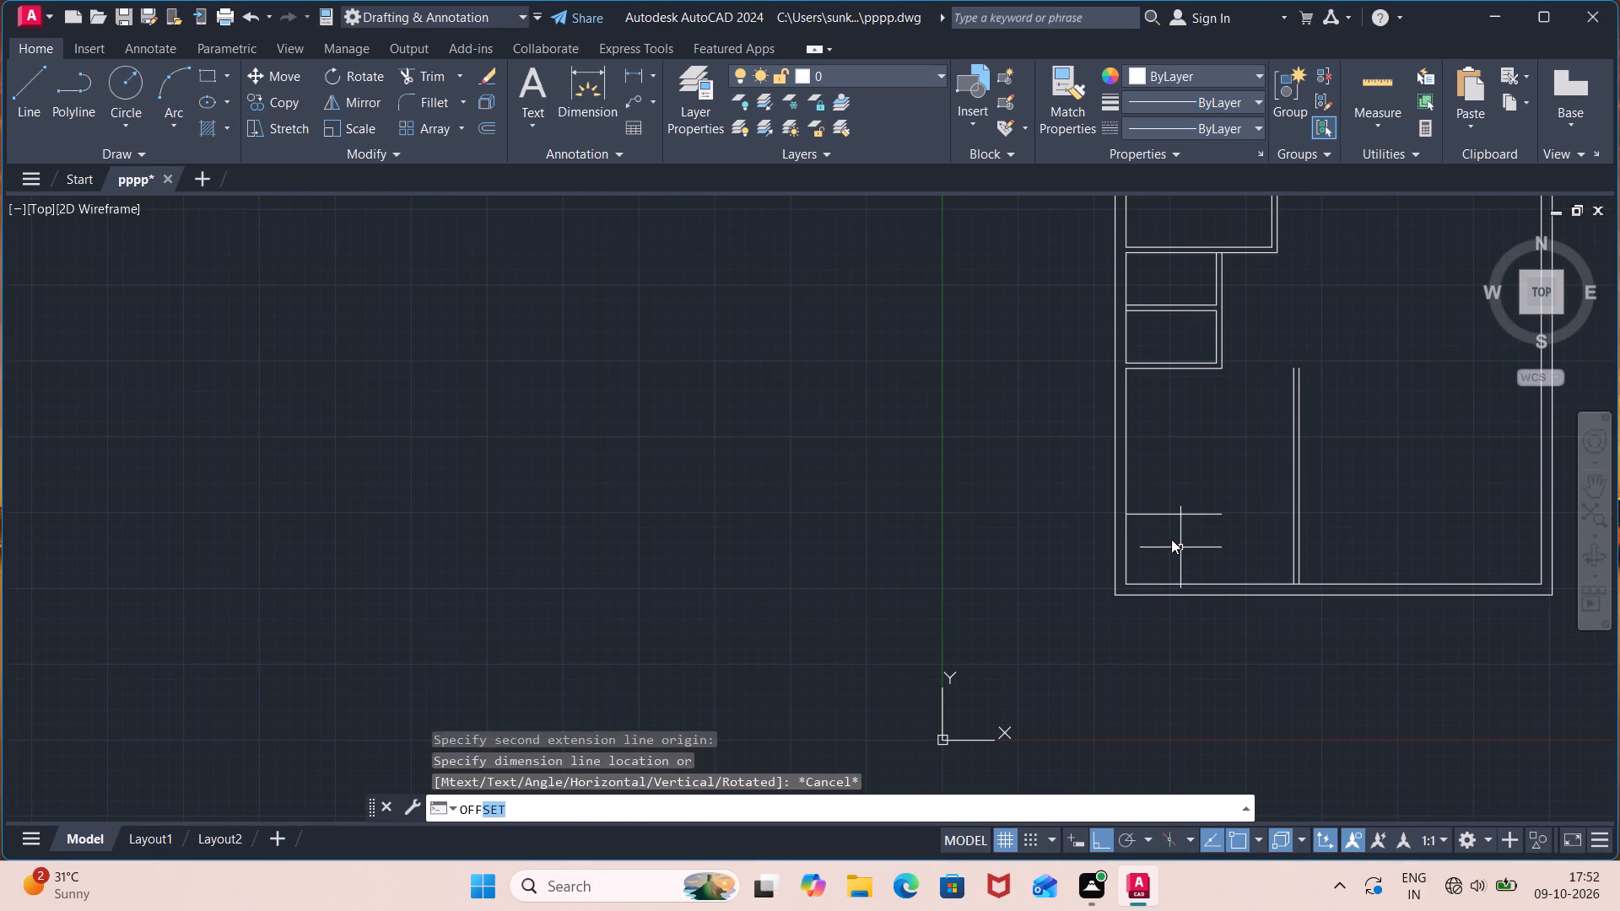
pyautogui.press('4')
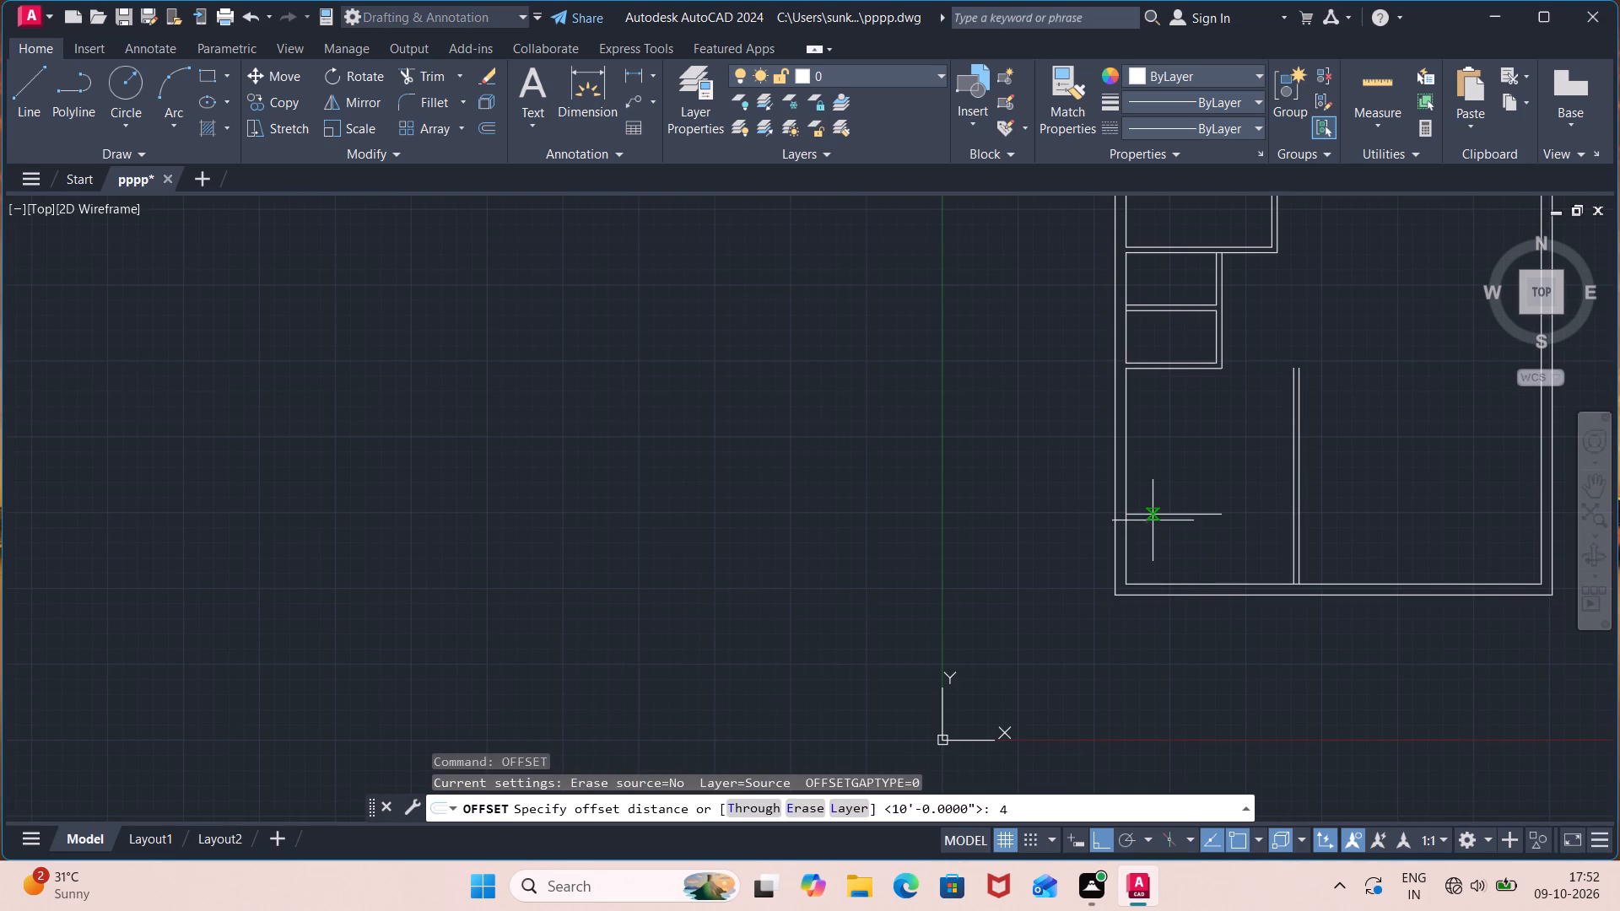
pyautogui.press('.')
pyautogui.press('5')
pyautogui.hotkey('shift', '"')
pyautogui.press('Return')
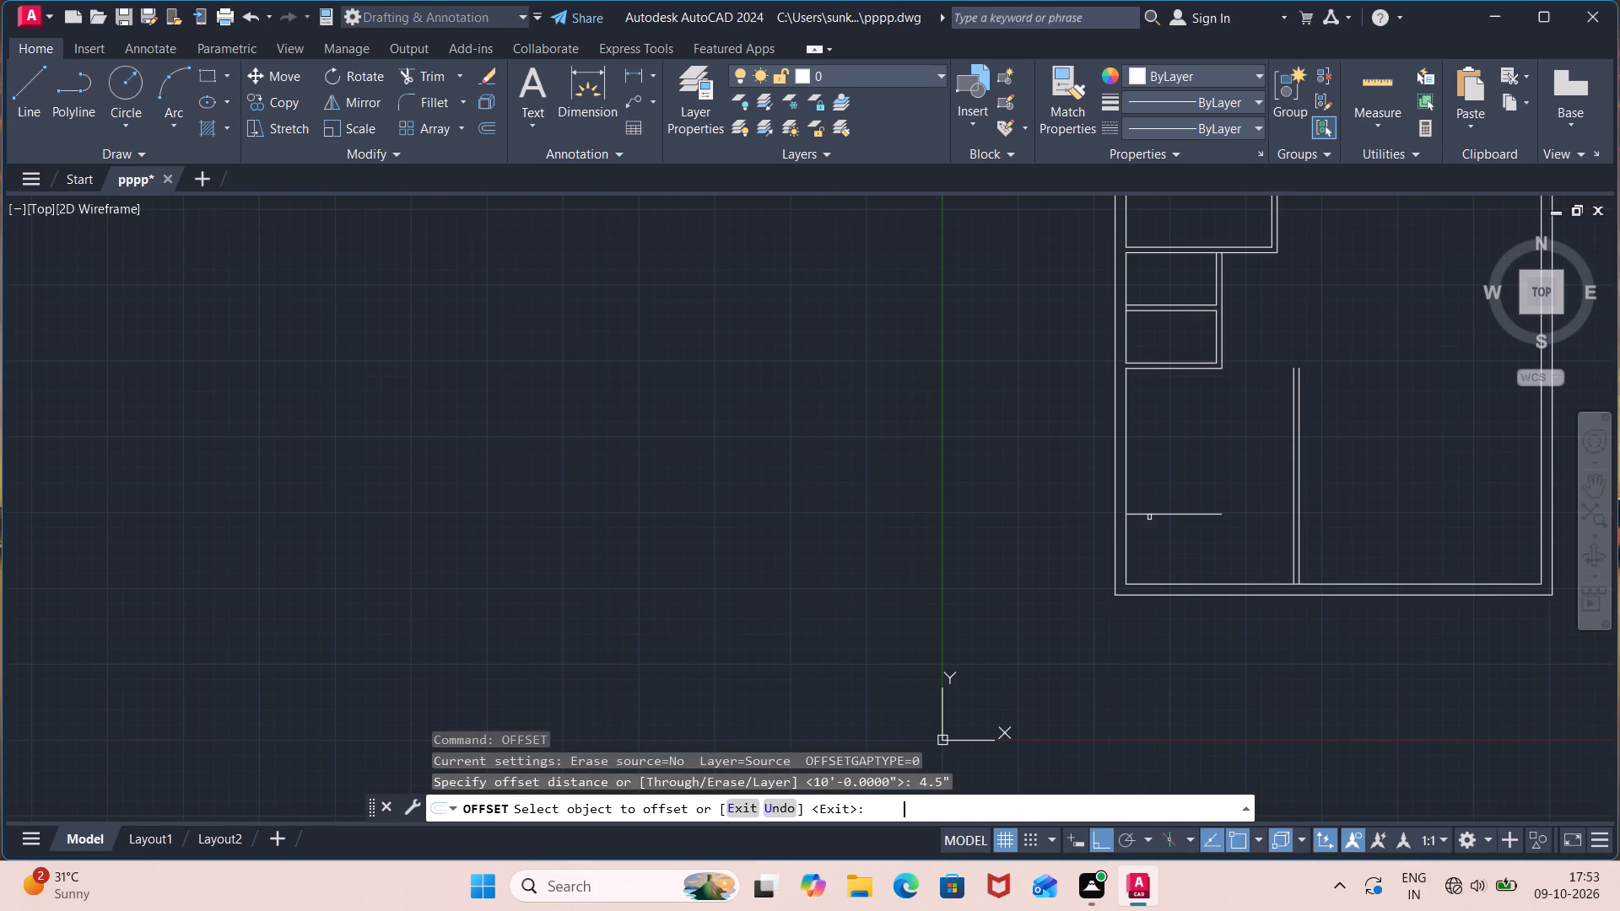
pyautogui.click(1183, 515)
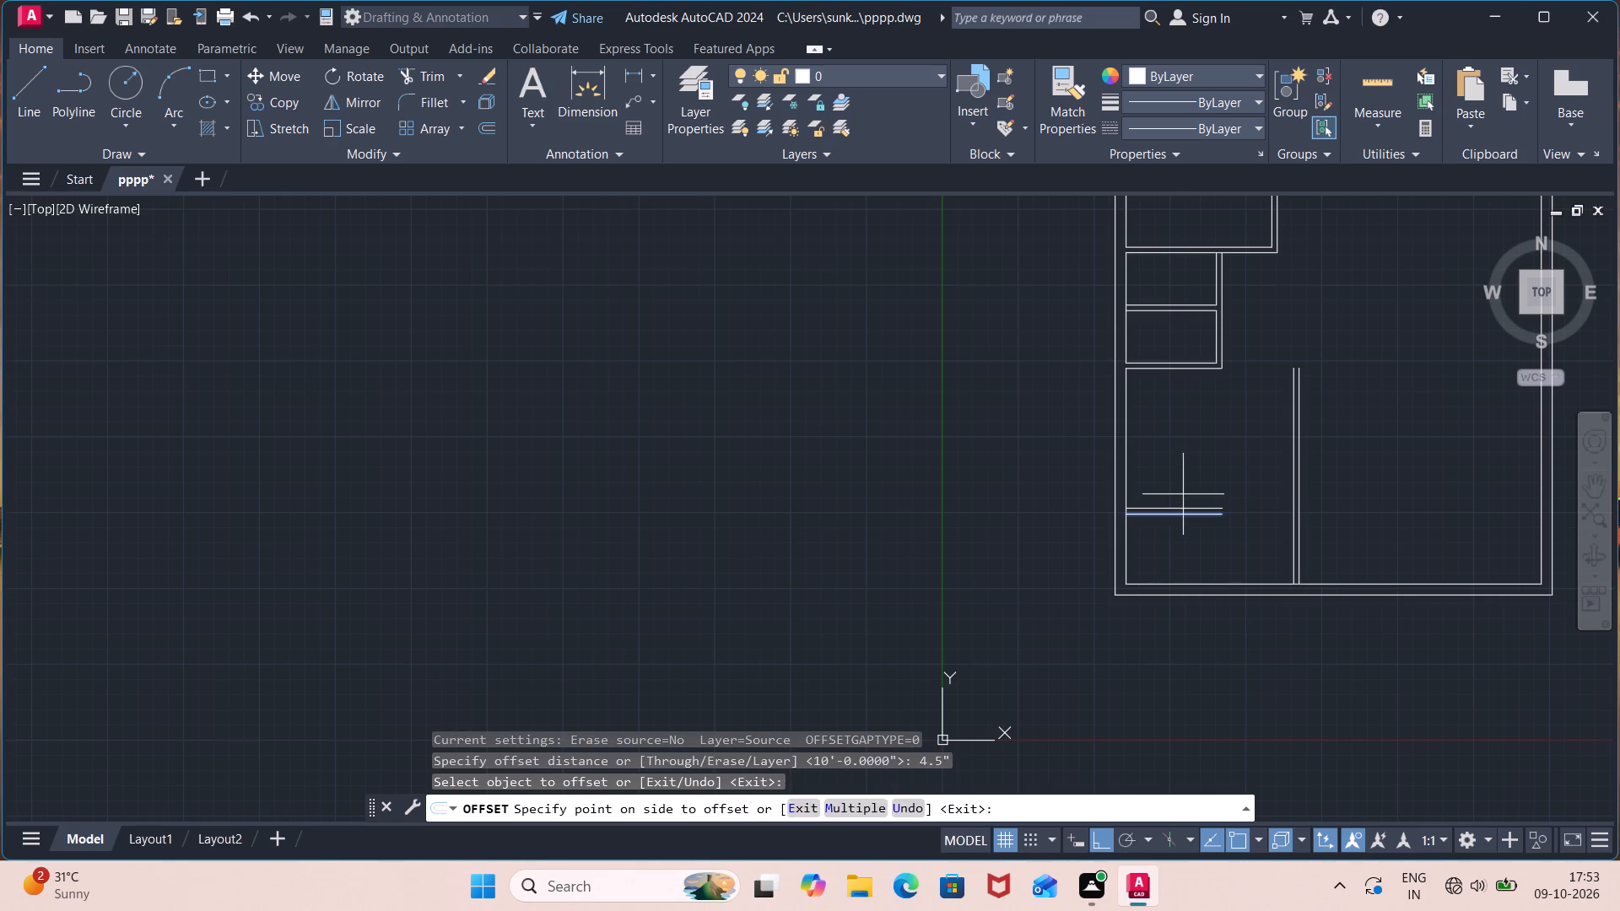
pyautogui.click(1183, 494)
pyautogui.press('Escape')
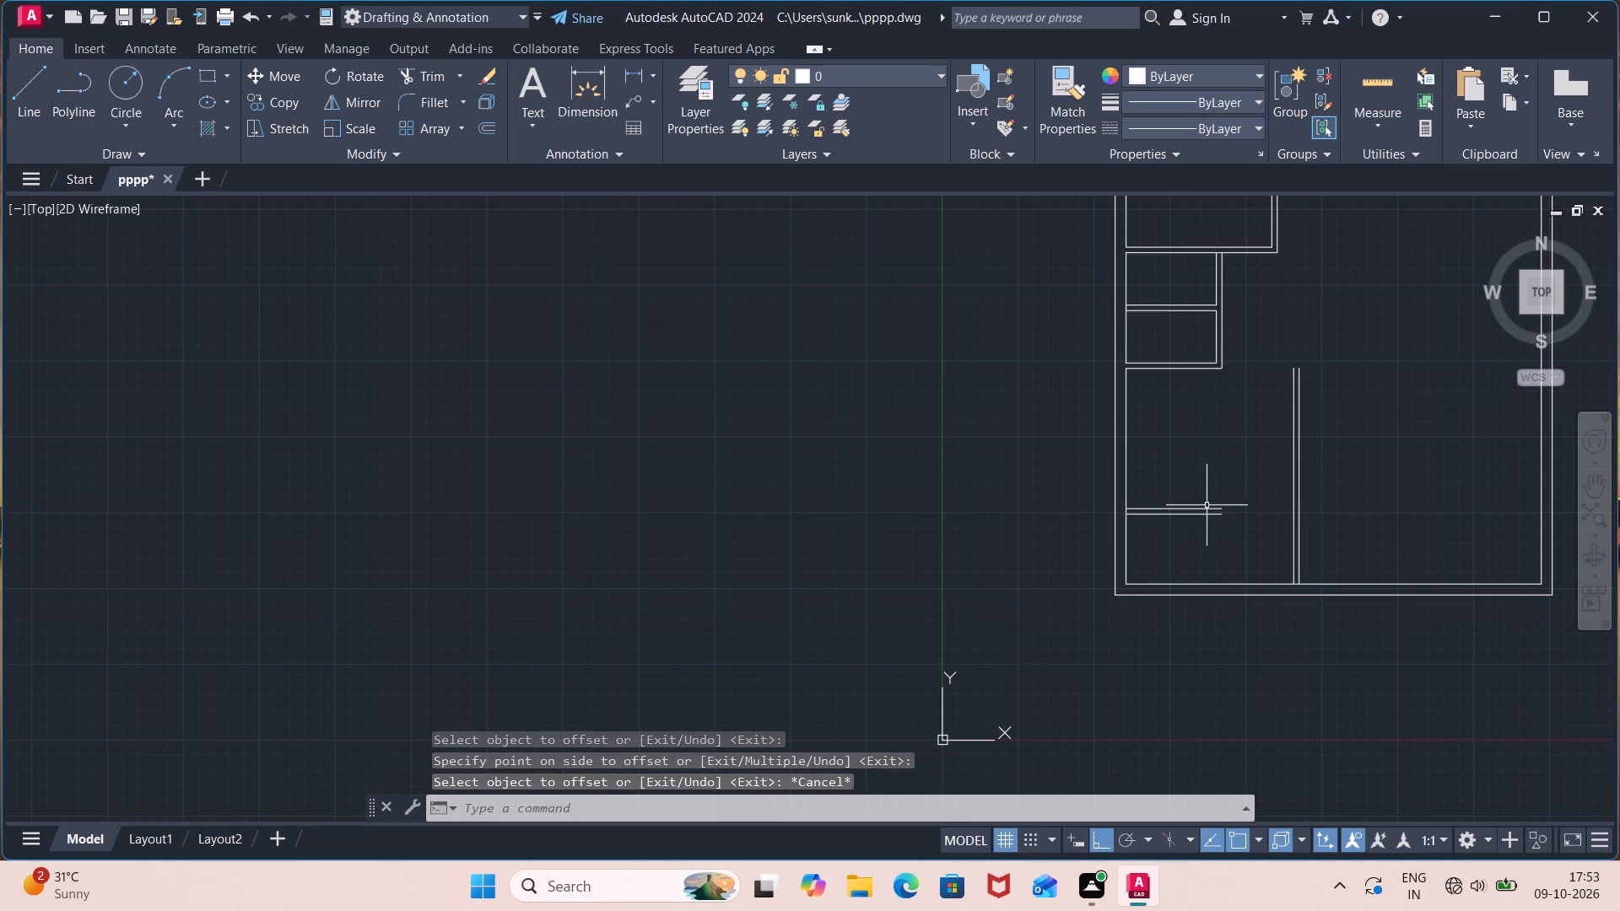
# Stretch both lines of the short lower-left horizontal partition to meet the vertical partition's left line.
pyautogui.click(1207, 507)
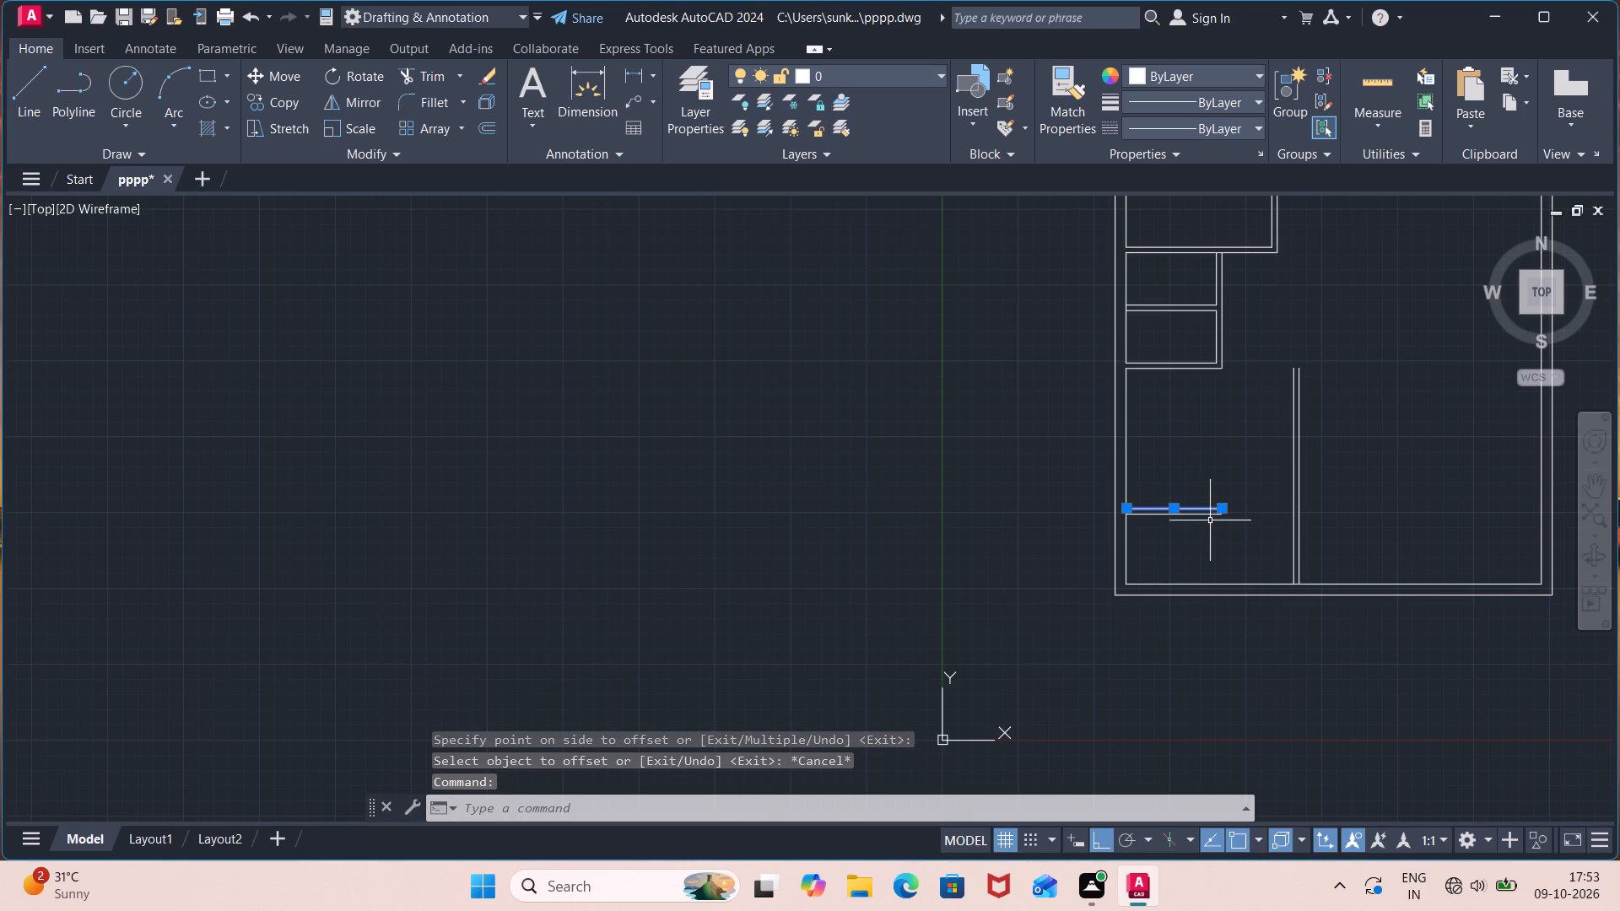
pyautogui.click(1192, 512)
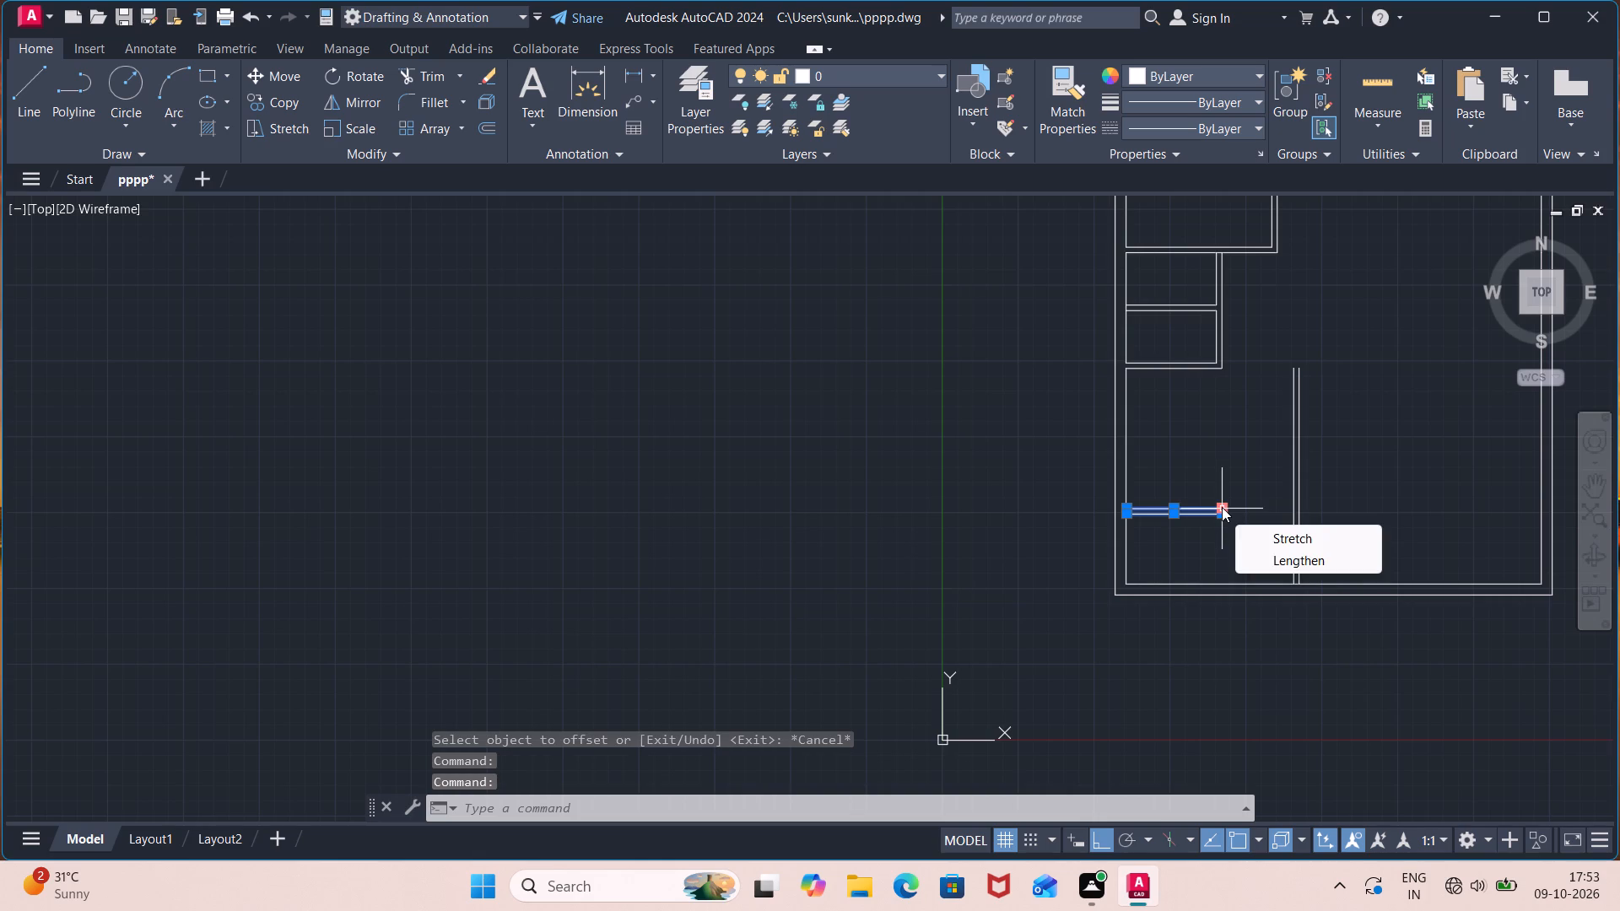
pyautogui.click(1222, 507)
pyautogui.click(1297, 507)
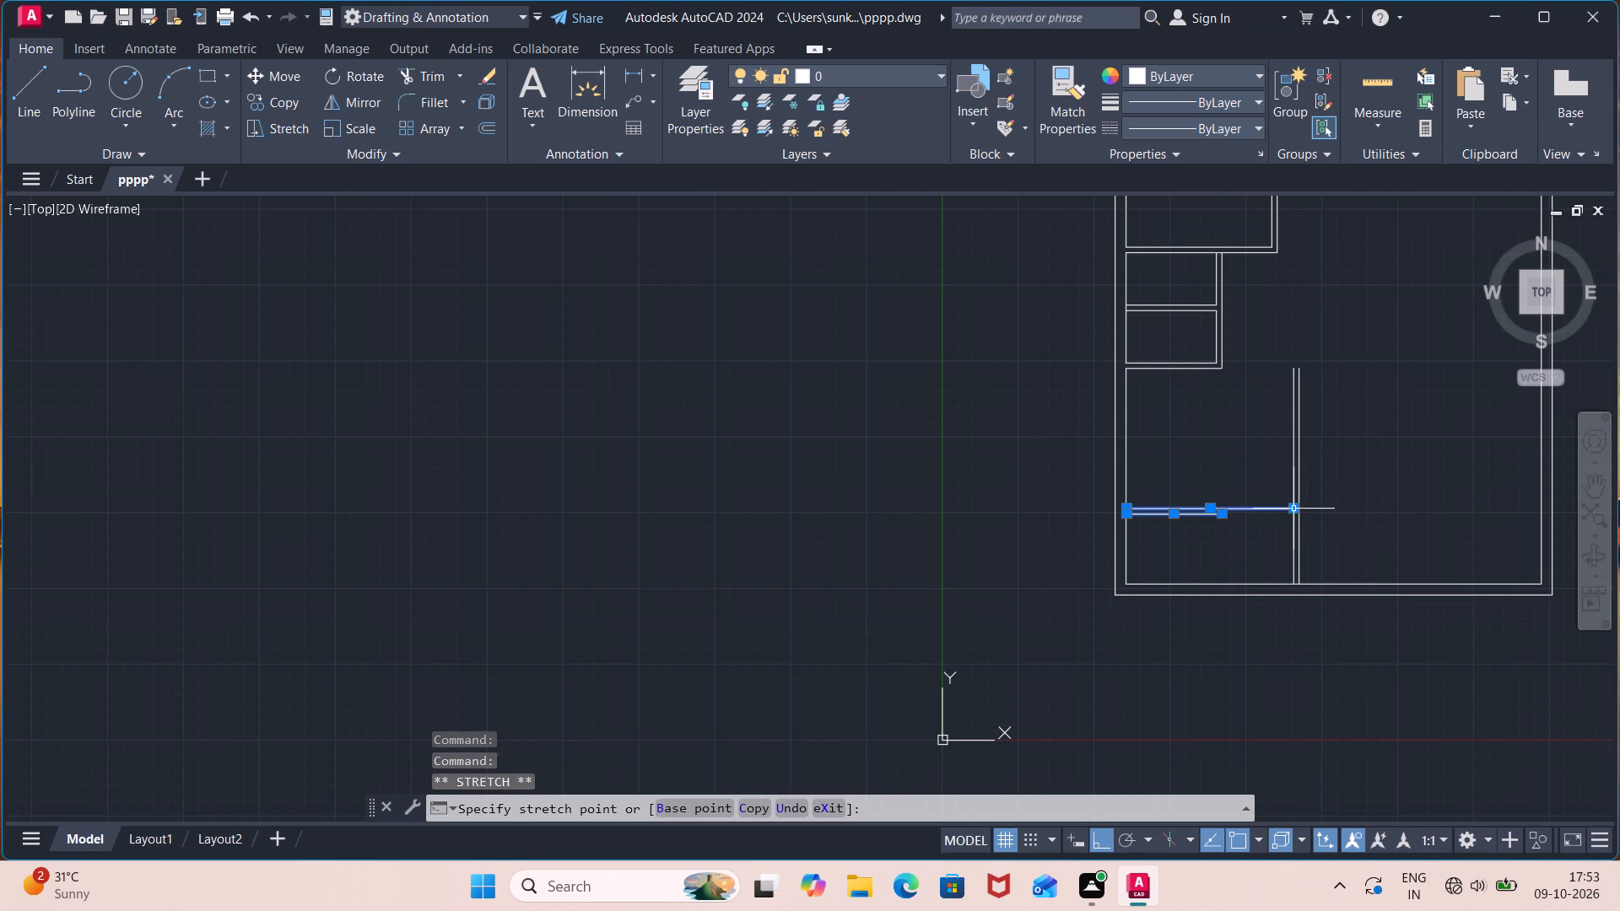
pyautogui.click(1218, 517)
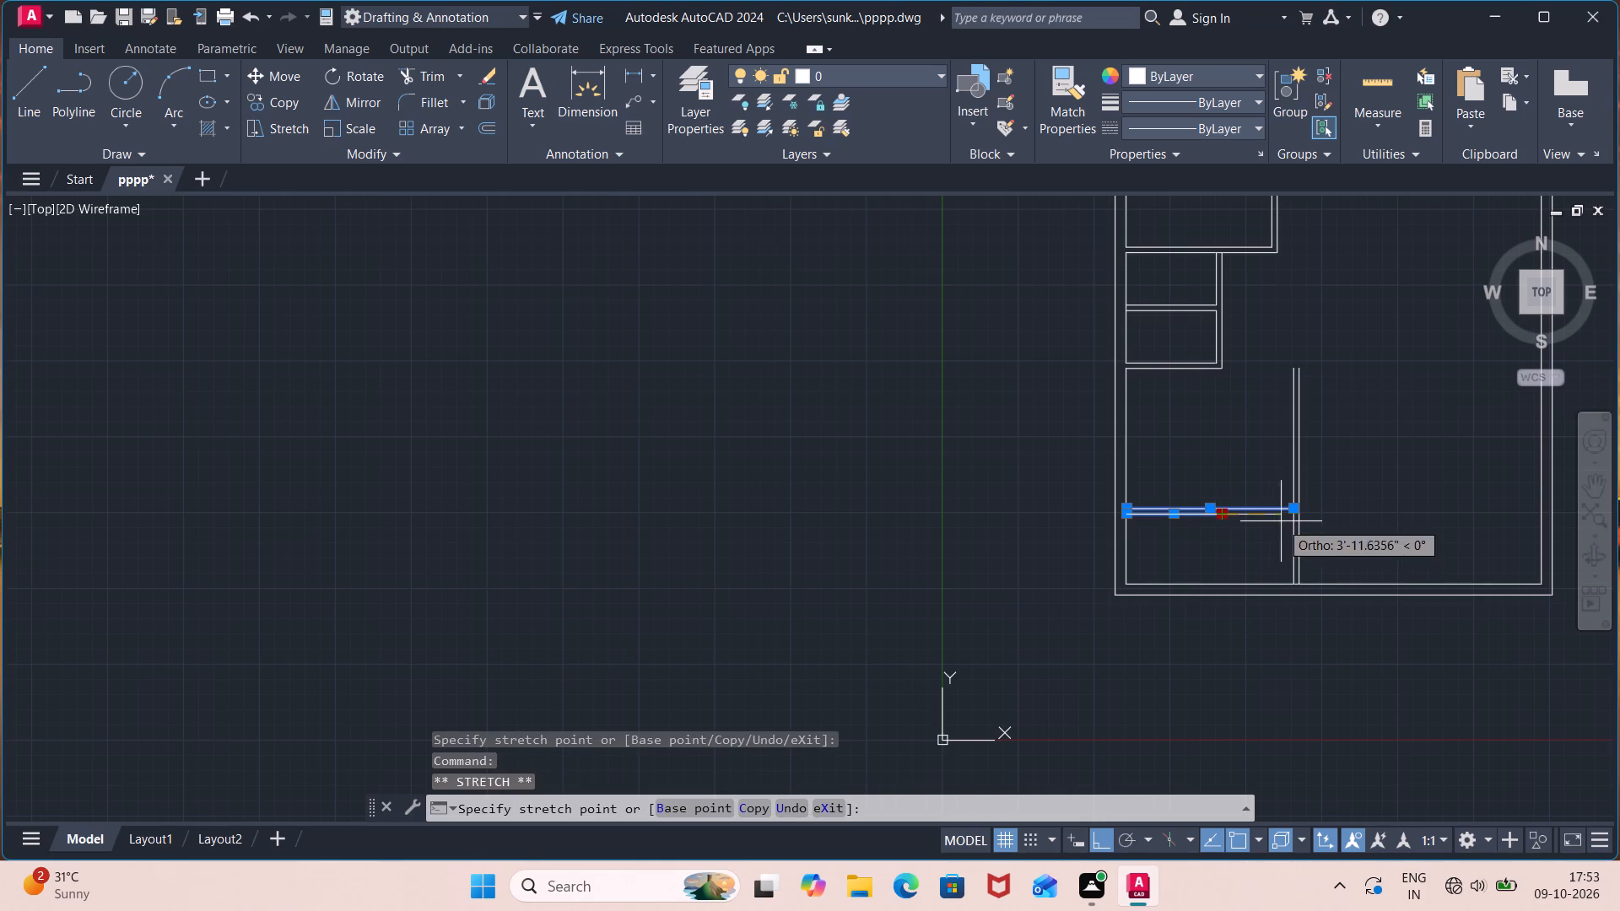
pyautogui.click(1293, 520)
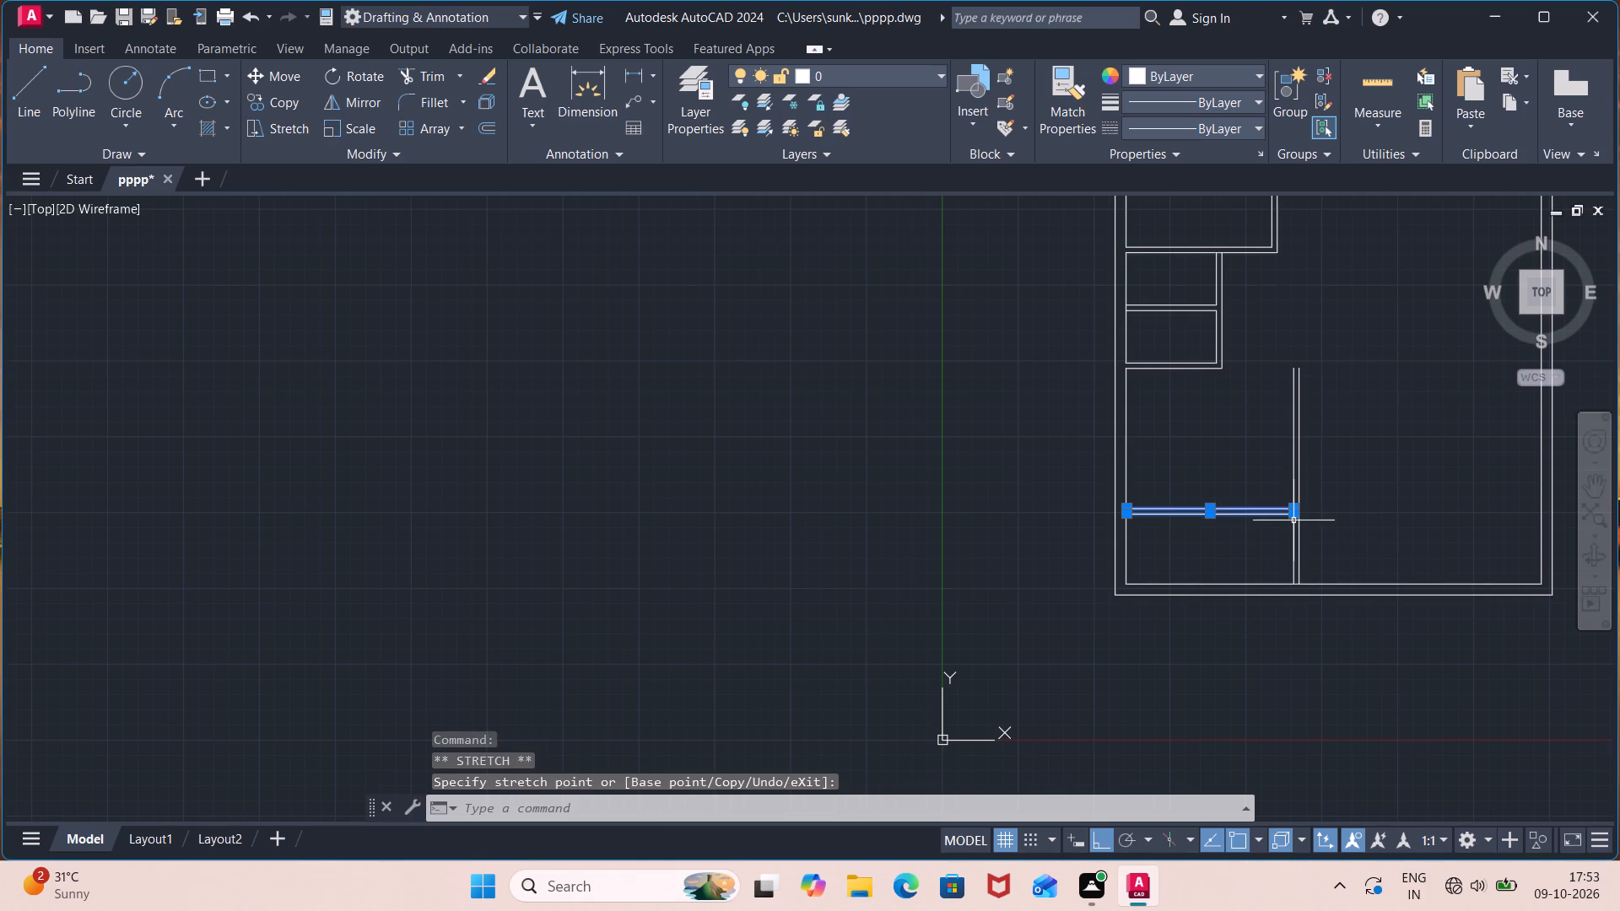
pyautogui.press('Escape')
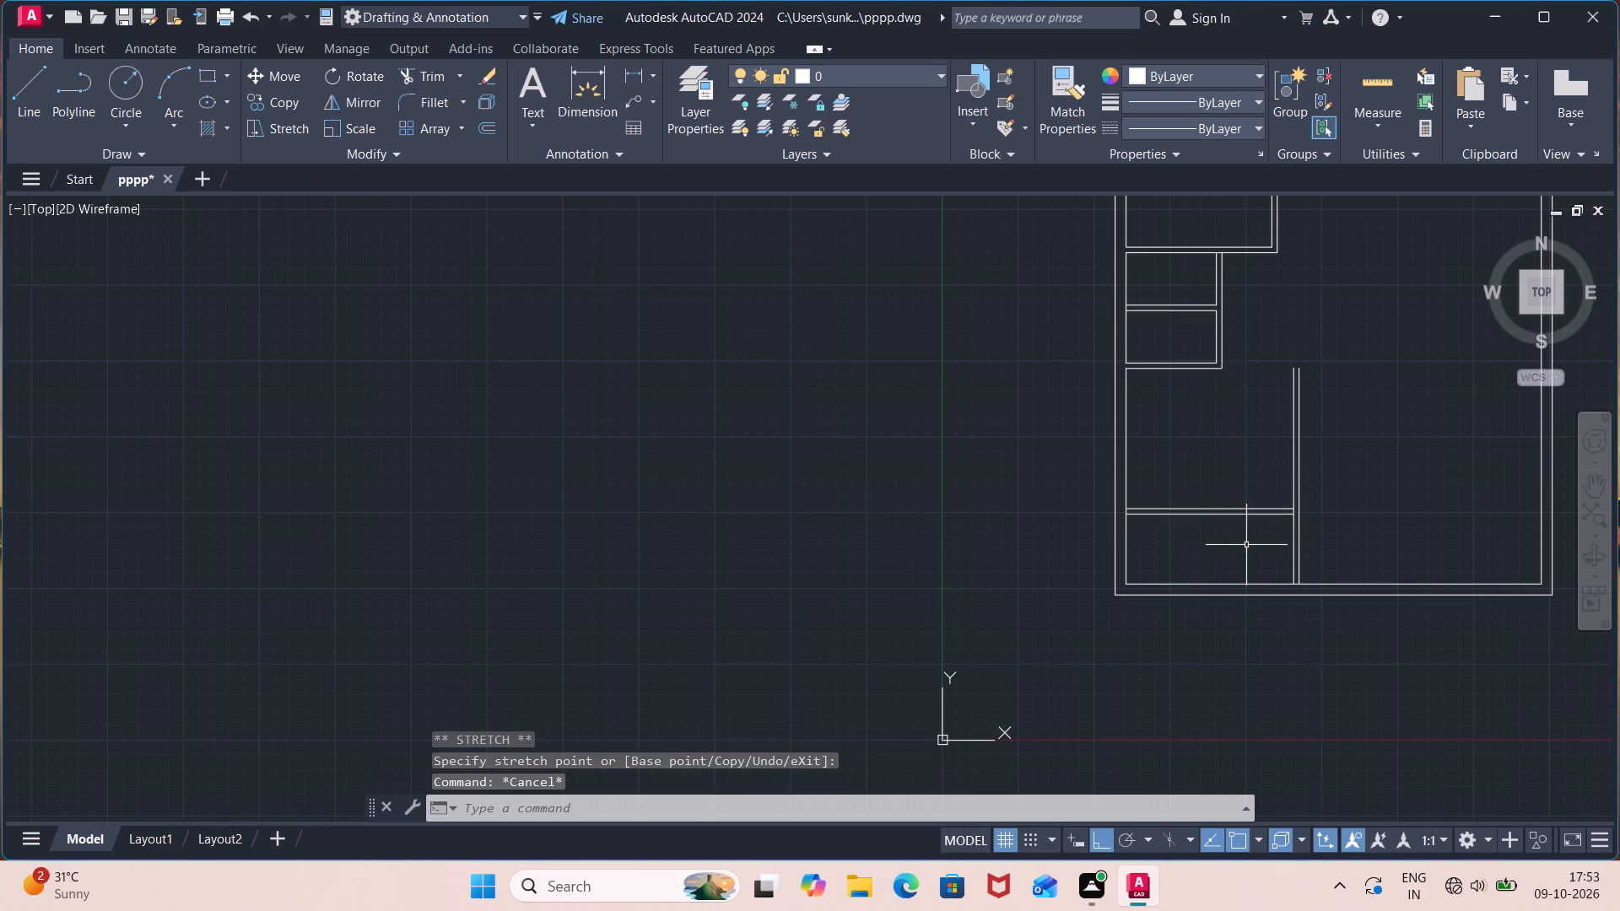
# Delete both horizontal partition lines between the left outer wall and the vertical partition.
pyautogui.moveTo(1247, 546); pyautogui.dragTo(1127, 556, button='middle')
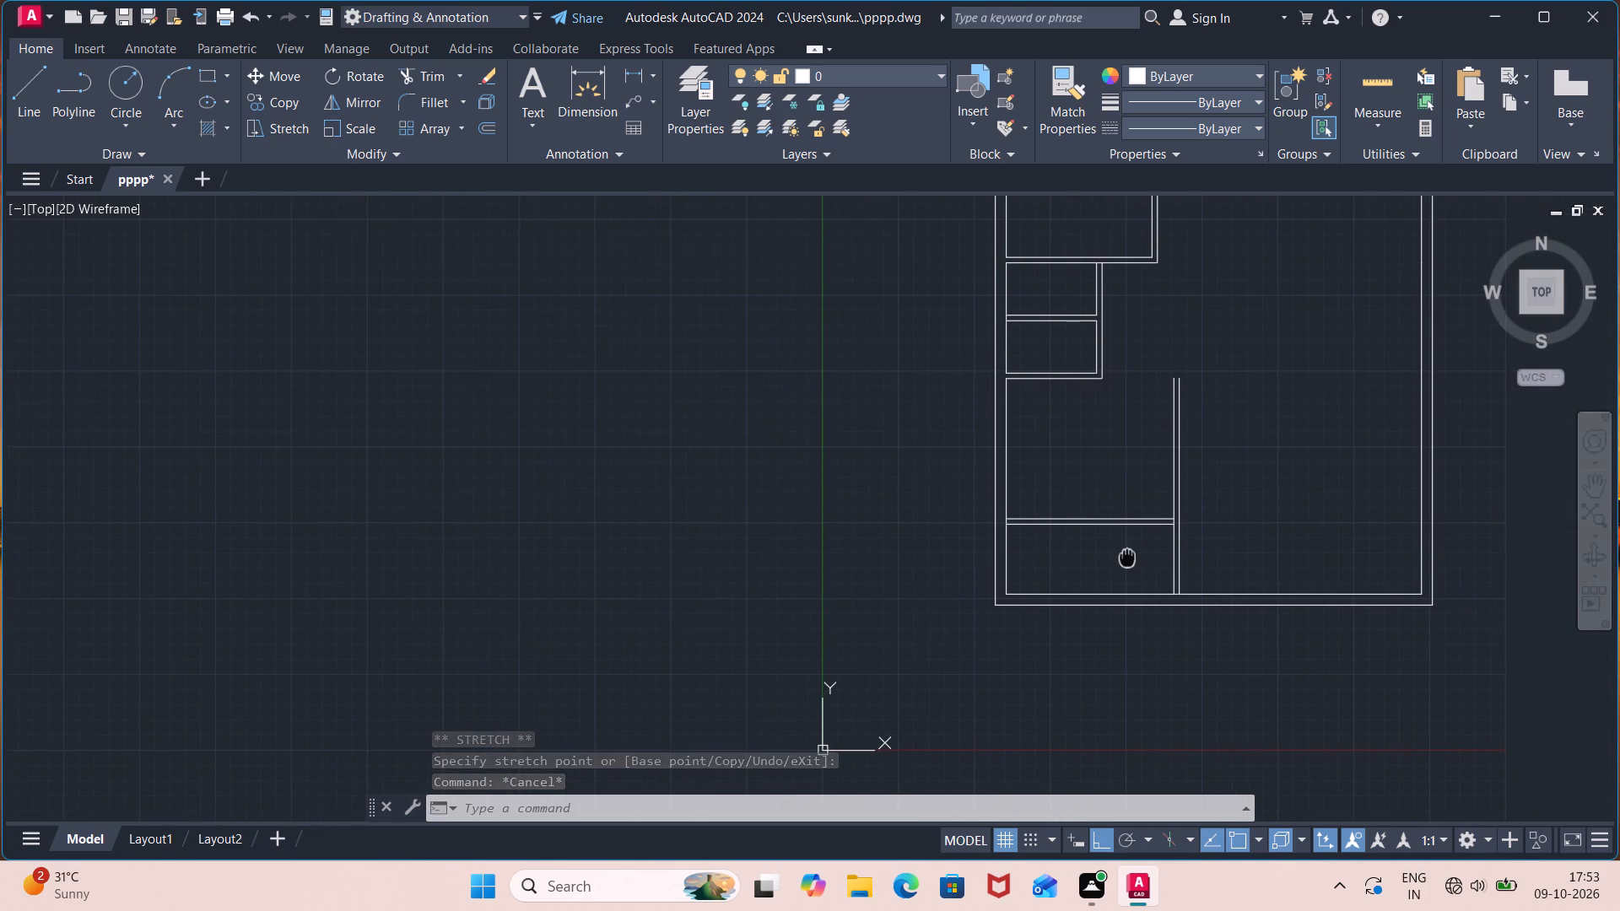
pyautogui.moveTo(1127, 556); pyautogui.dragTo(1113, 554, button='middle')
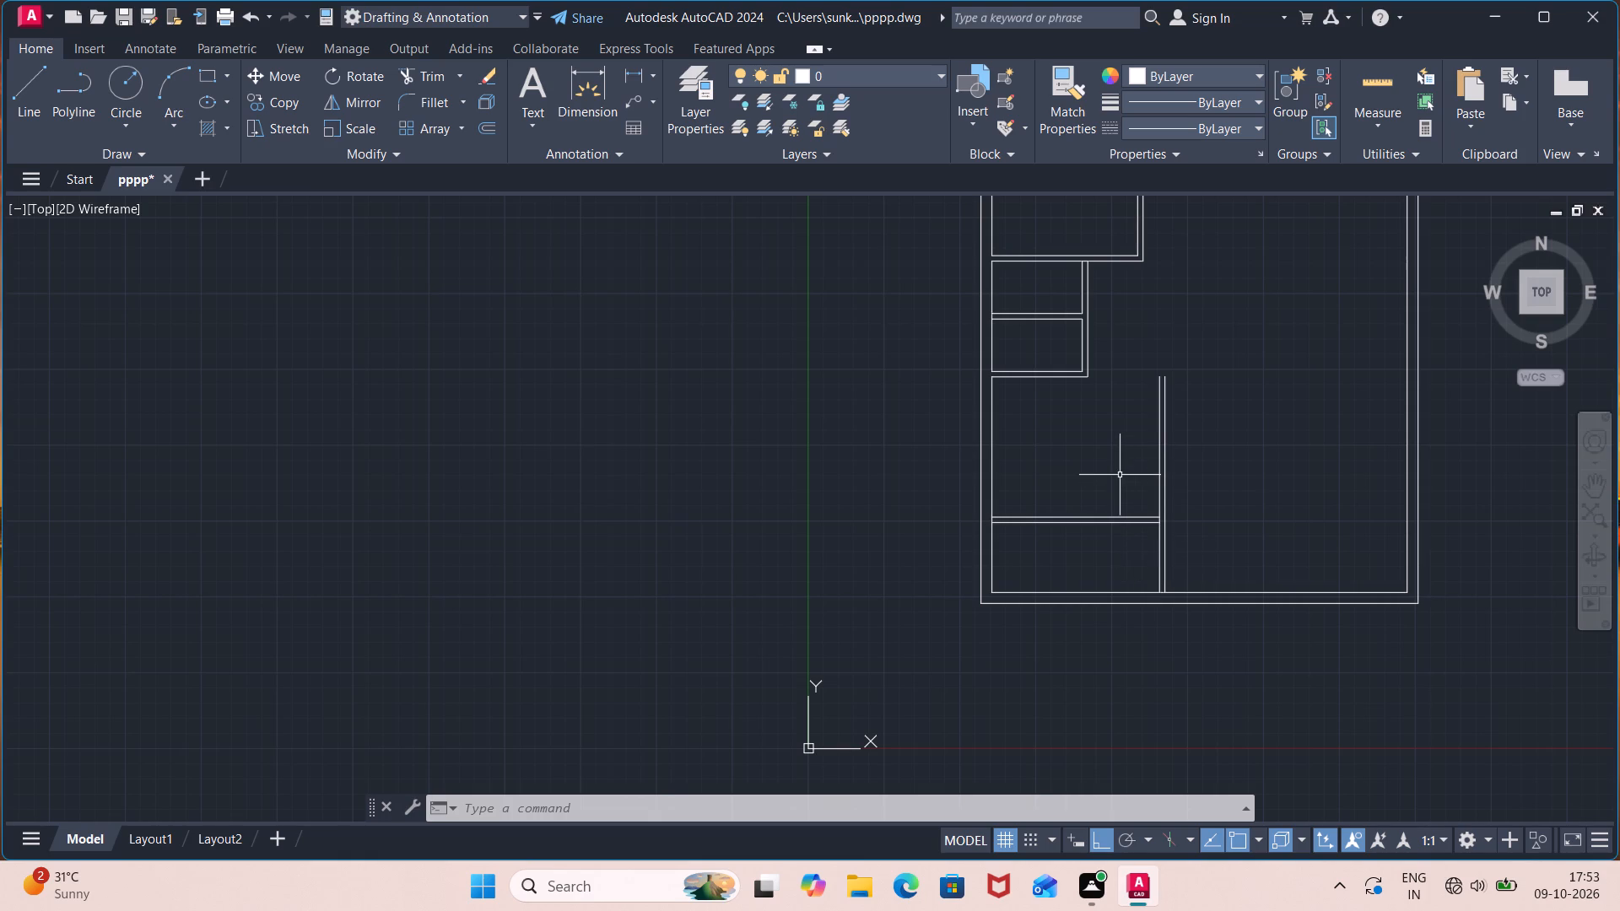
pyautogui.click(1132, 504)
pyautogui.click(1105, 547)
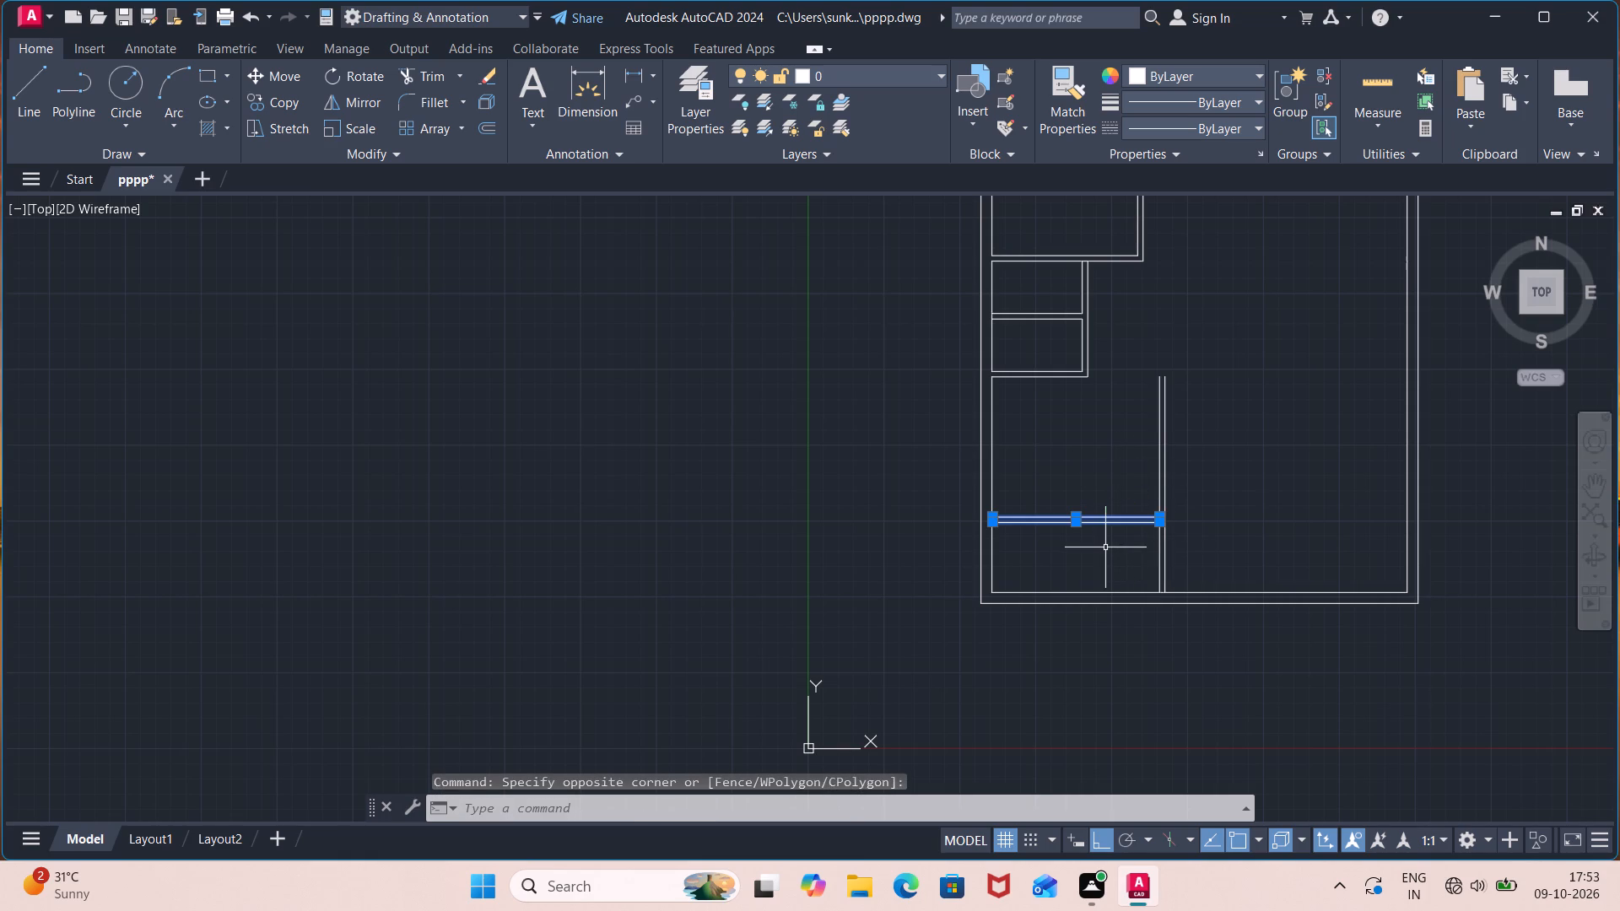
pyautogui.press('Delete')
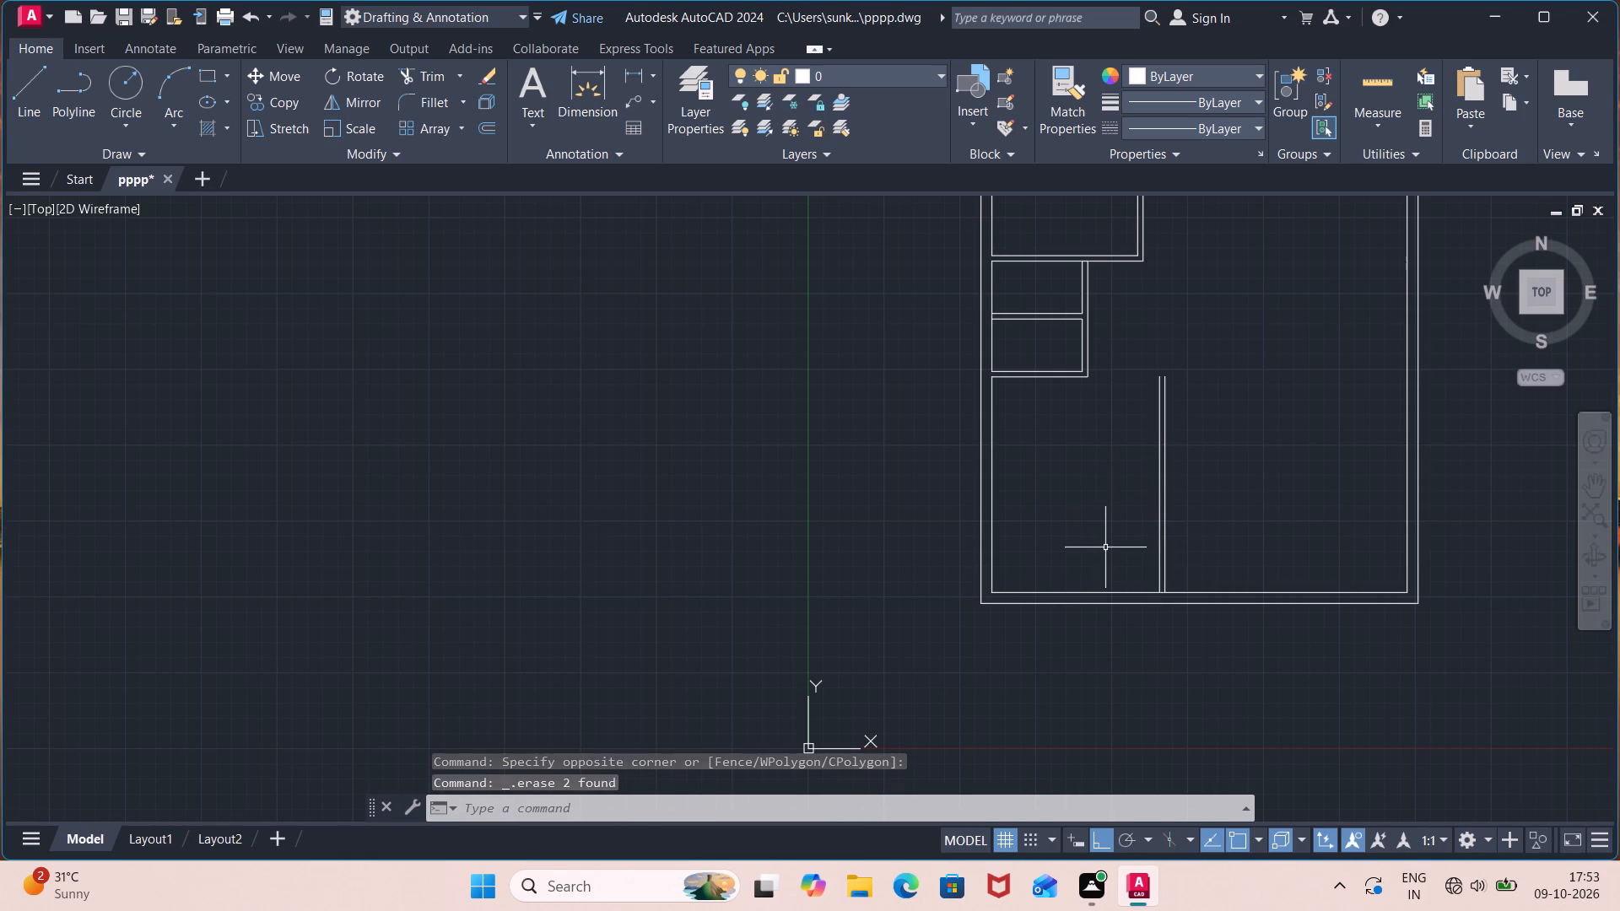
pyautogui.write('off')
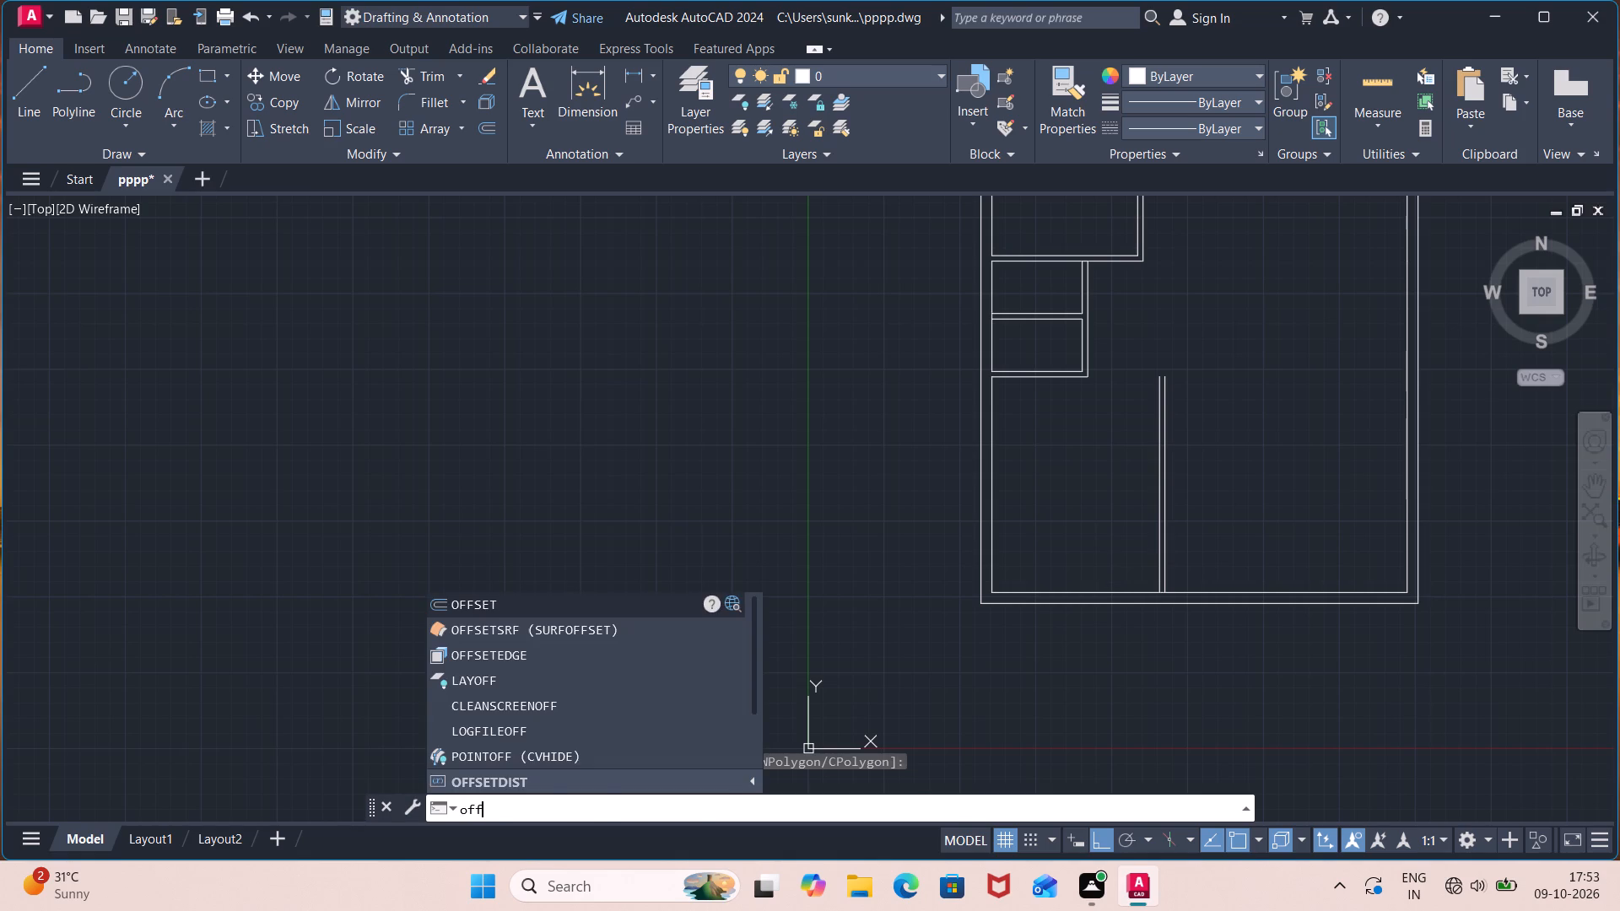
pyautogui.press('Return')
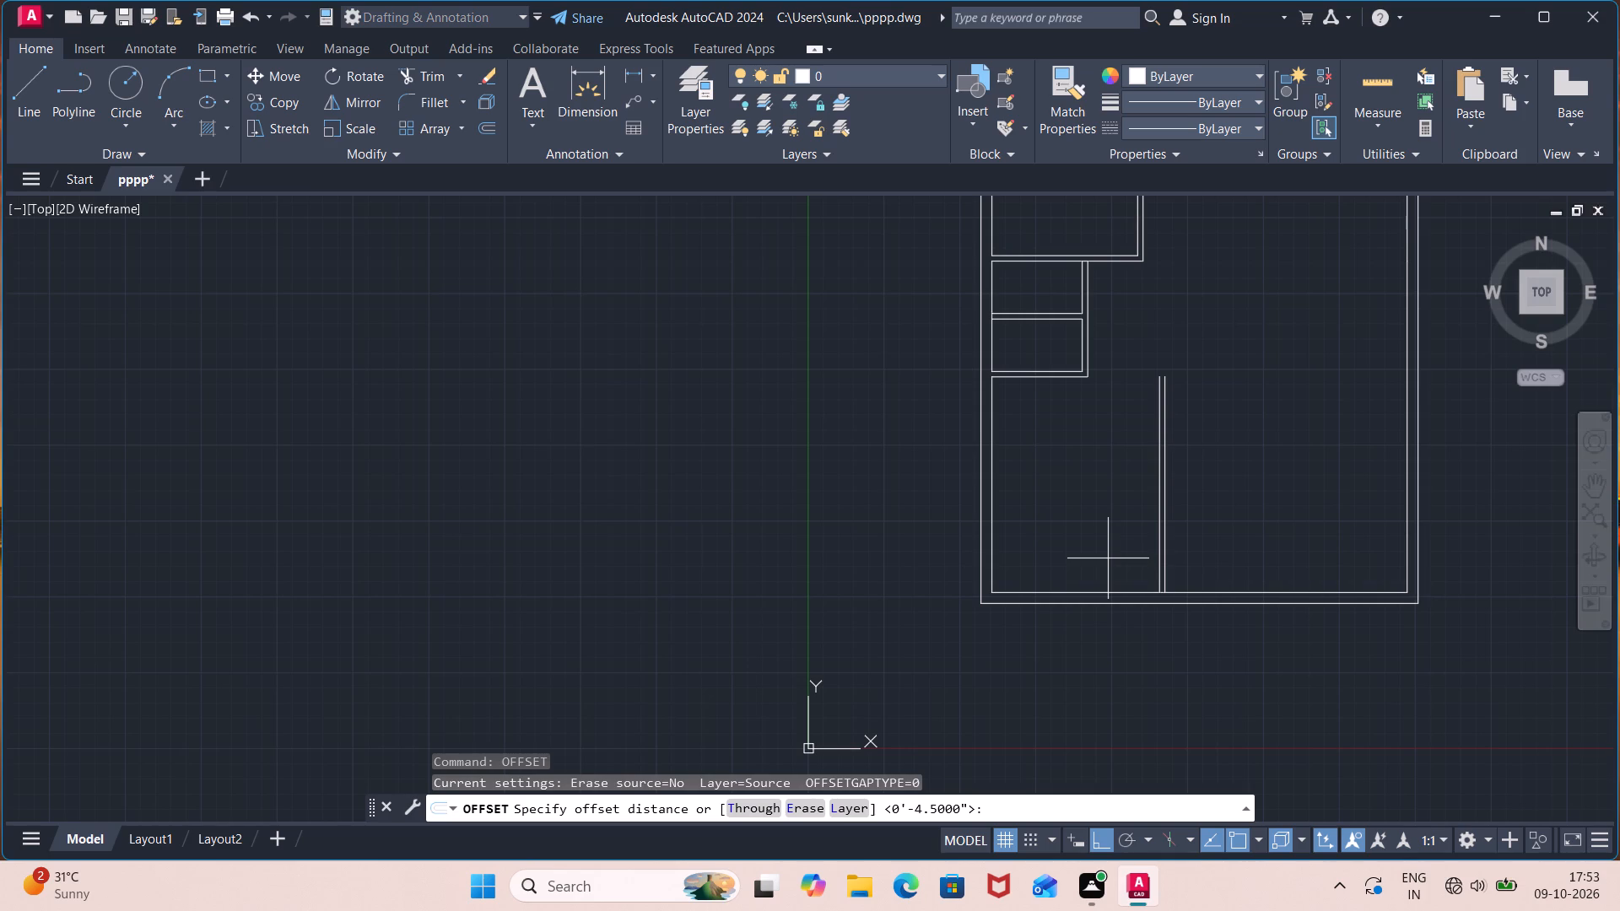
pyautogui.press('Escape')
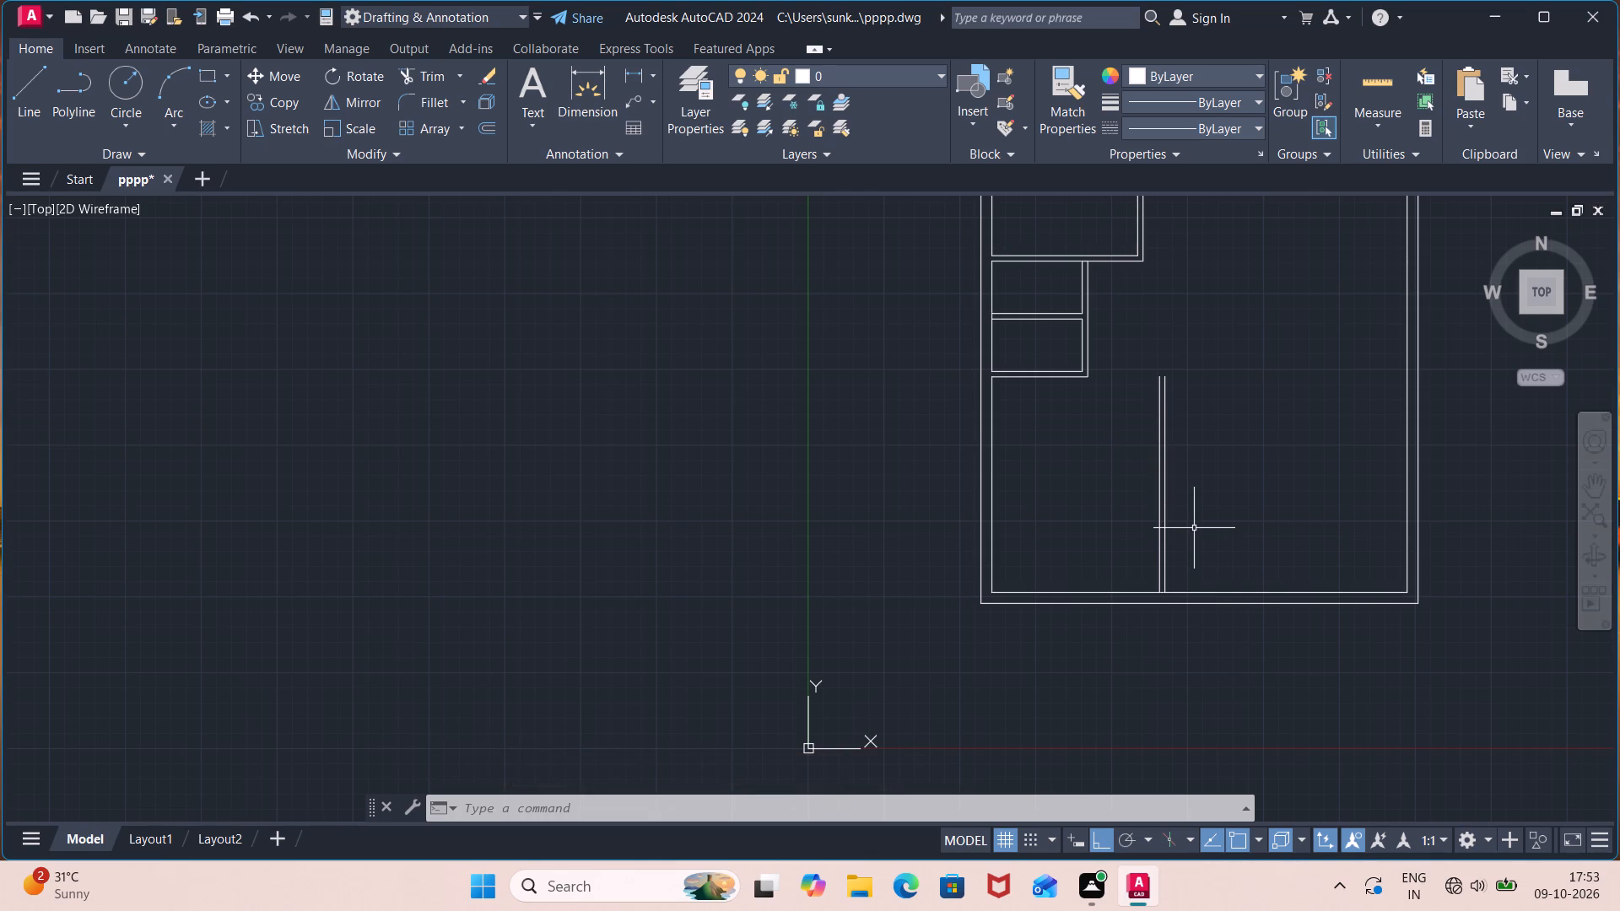
# Offset the bottom outer wall's inner line 5' upward.
pyautogui.write('off')
pyautogui.press('Return')
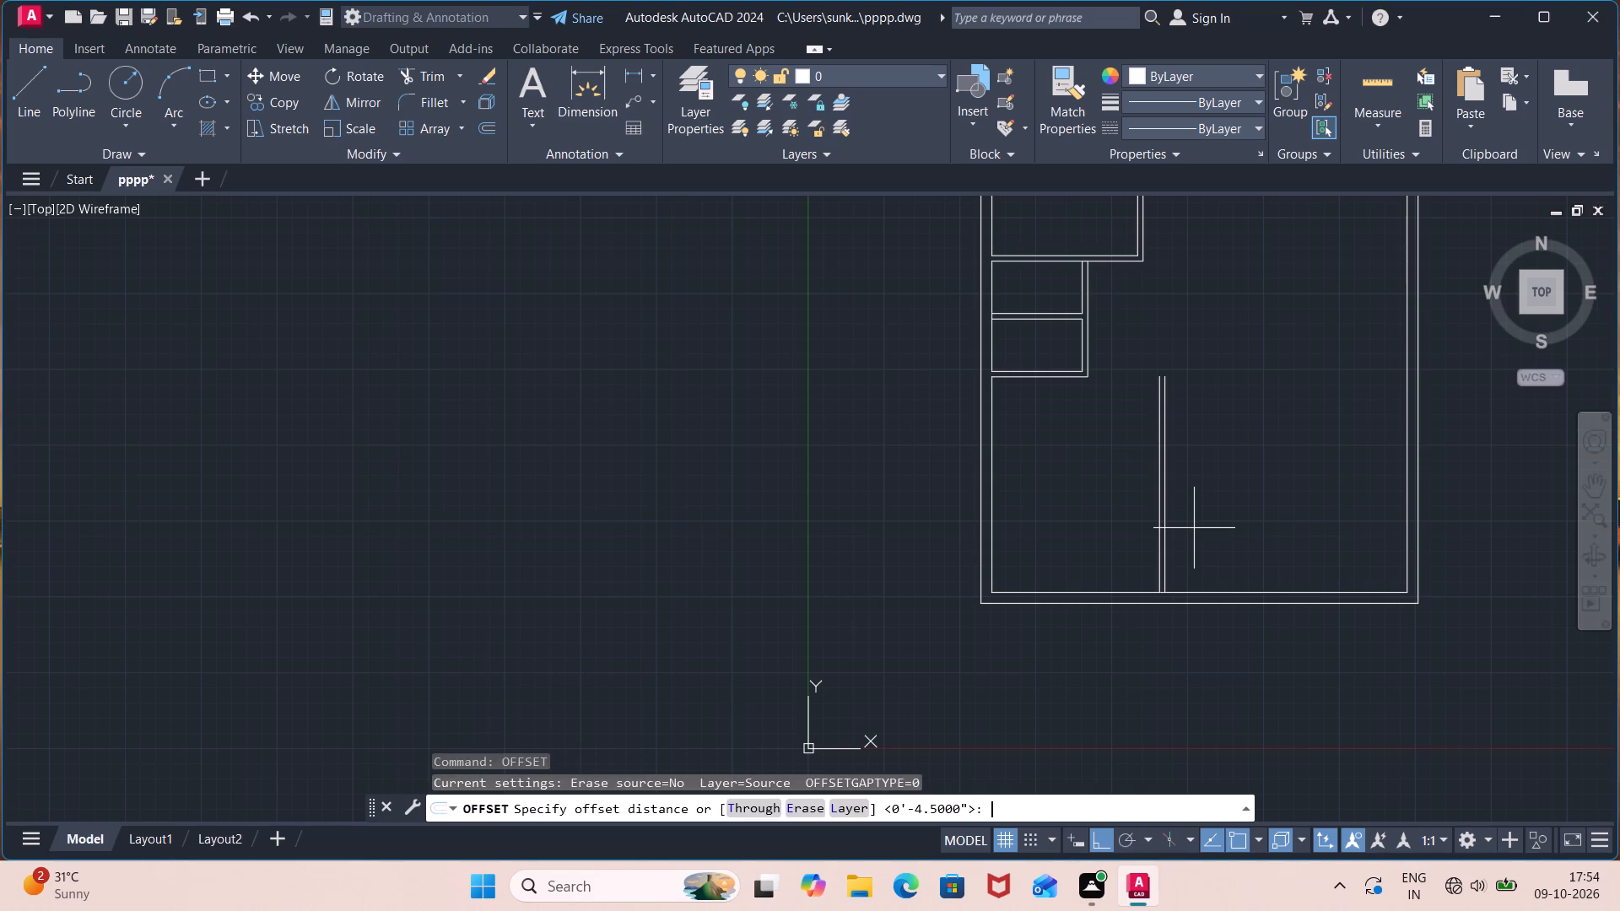
pyautogui.press('5')
pyautogui.press("'")
pyautogui.press('Return')
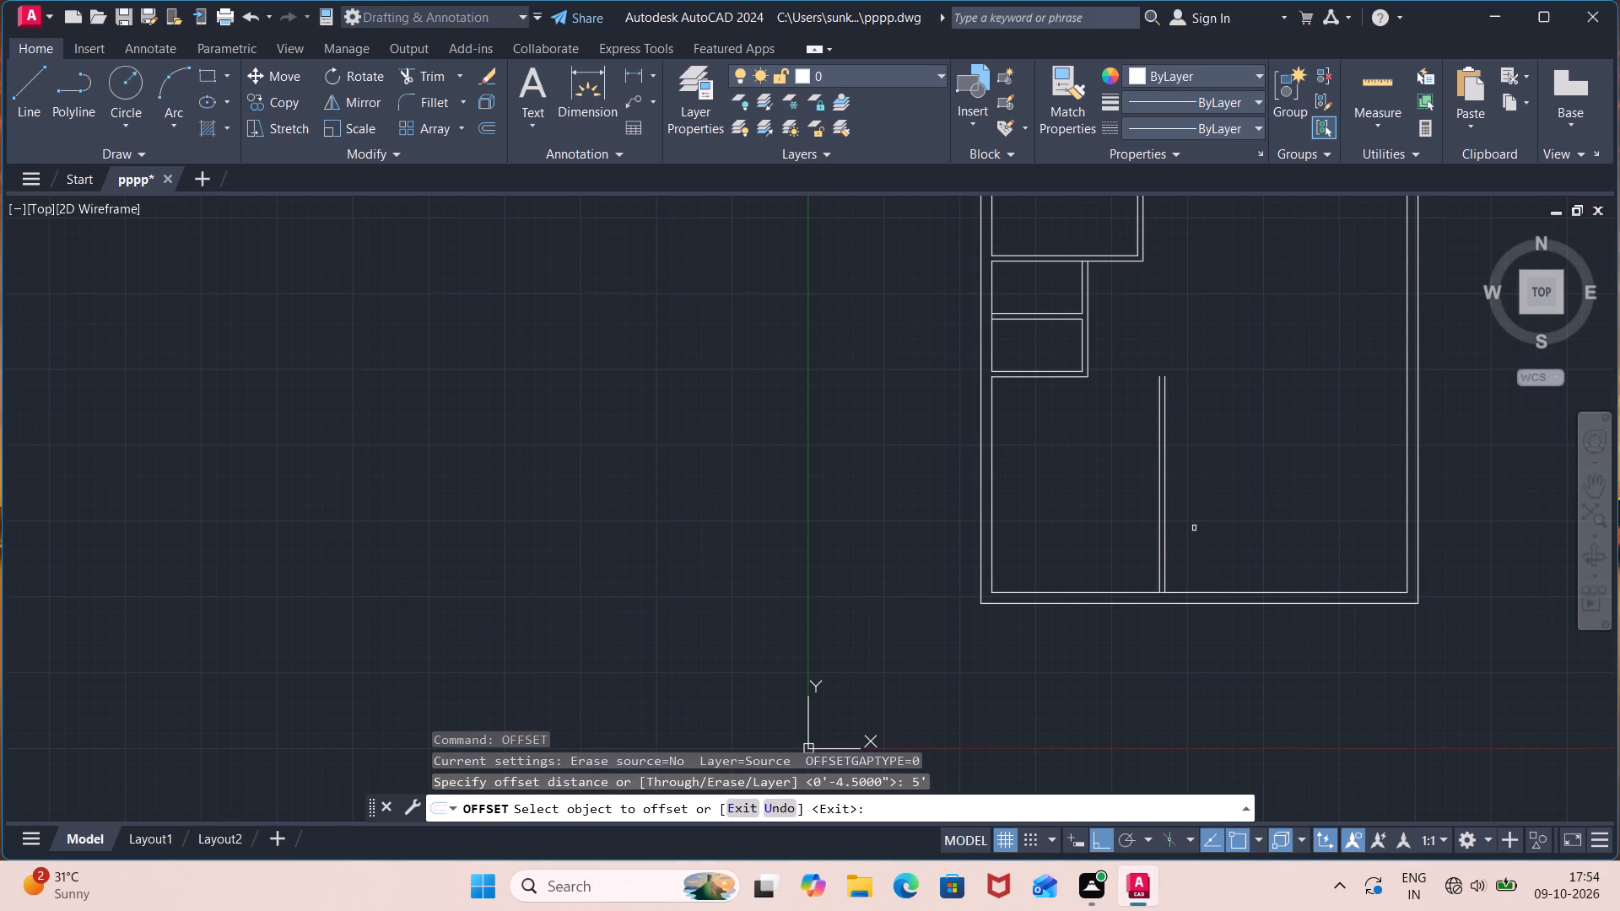
pyautogui.click(1314, 592)
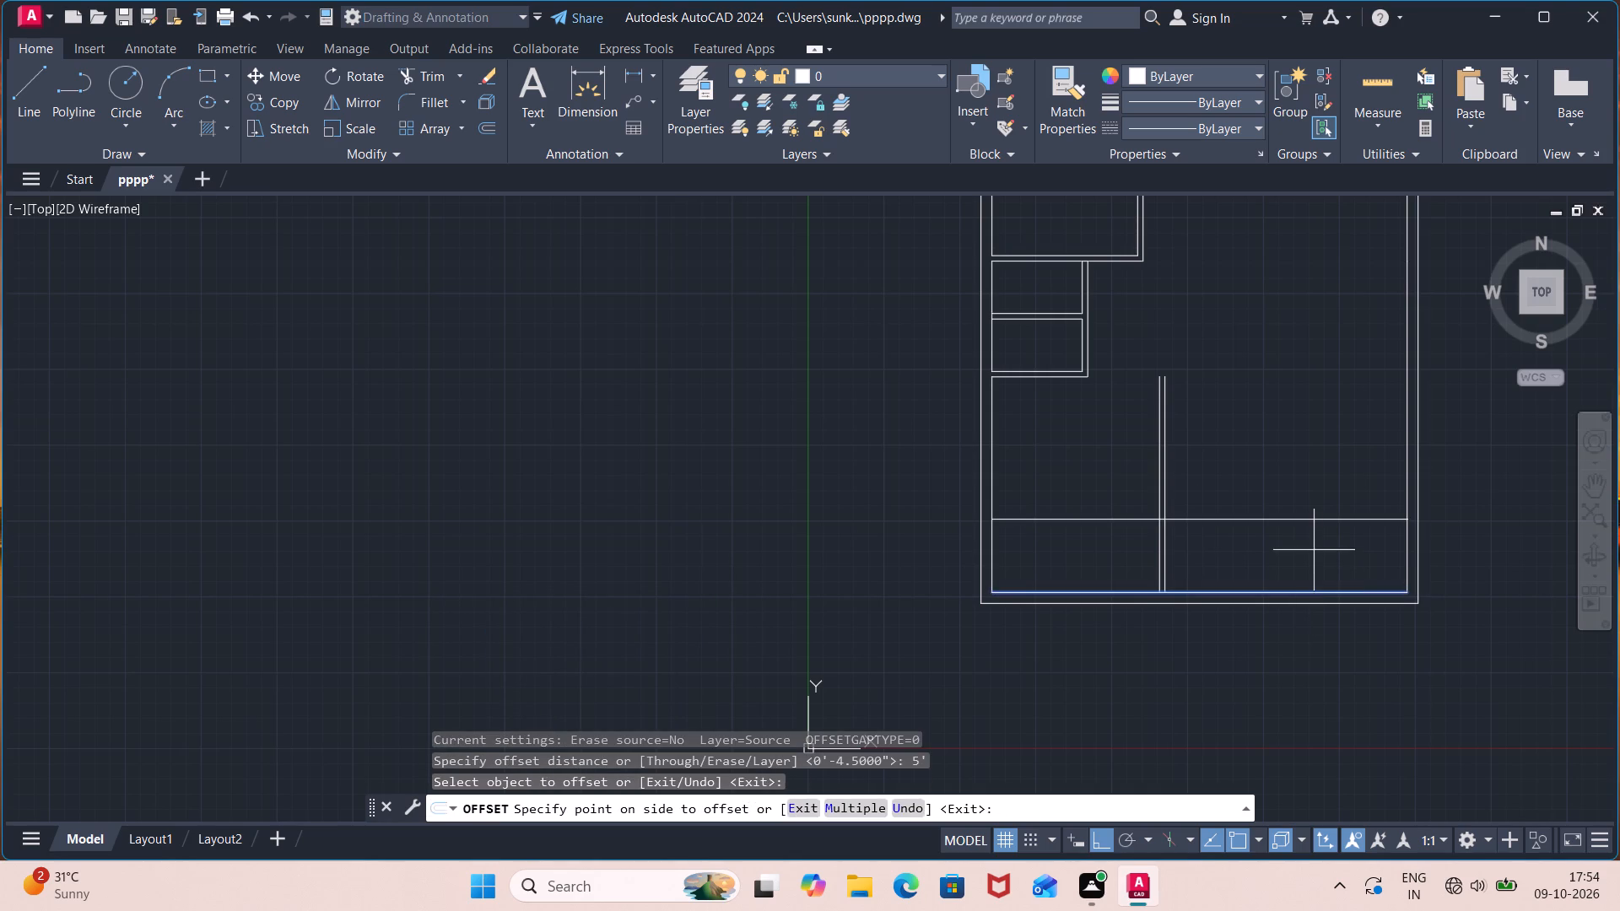
pyautogui.click(1314, 550)
pyautogui.press('space')
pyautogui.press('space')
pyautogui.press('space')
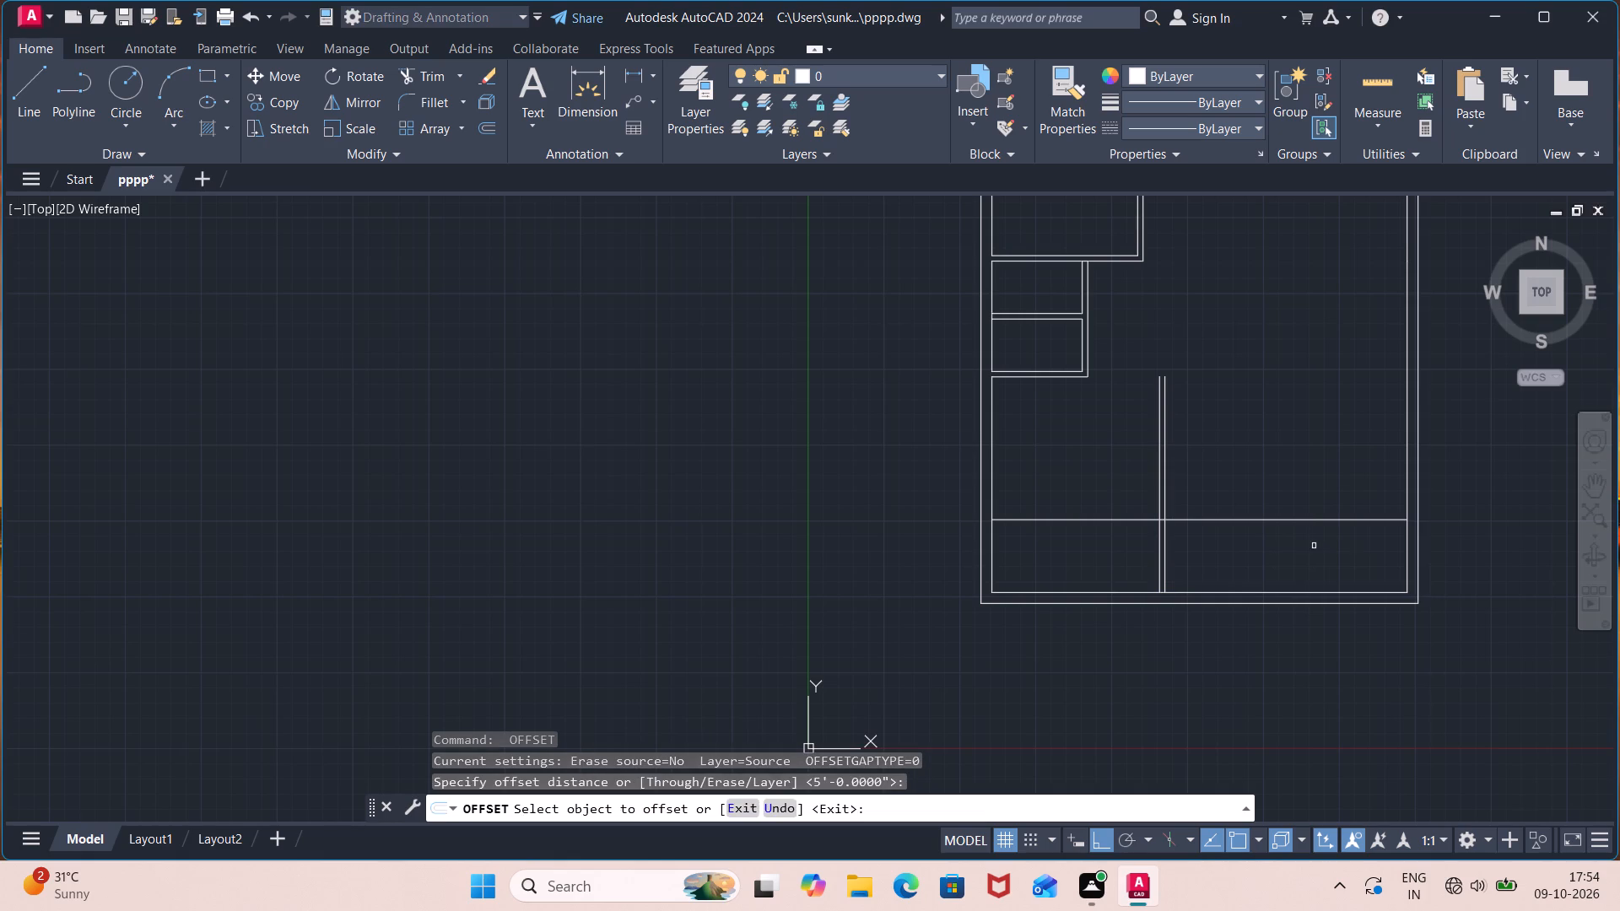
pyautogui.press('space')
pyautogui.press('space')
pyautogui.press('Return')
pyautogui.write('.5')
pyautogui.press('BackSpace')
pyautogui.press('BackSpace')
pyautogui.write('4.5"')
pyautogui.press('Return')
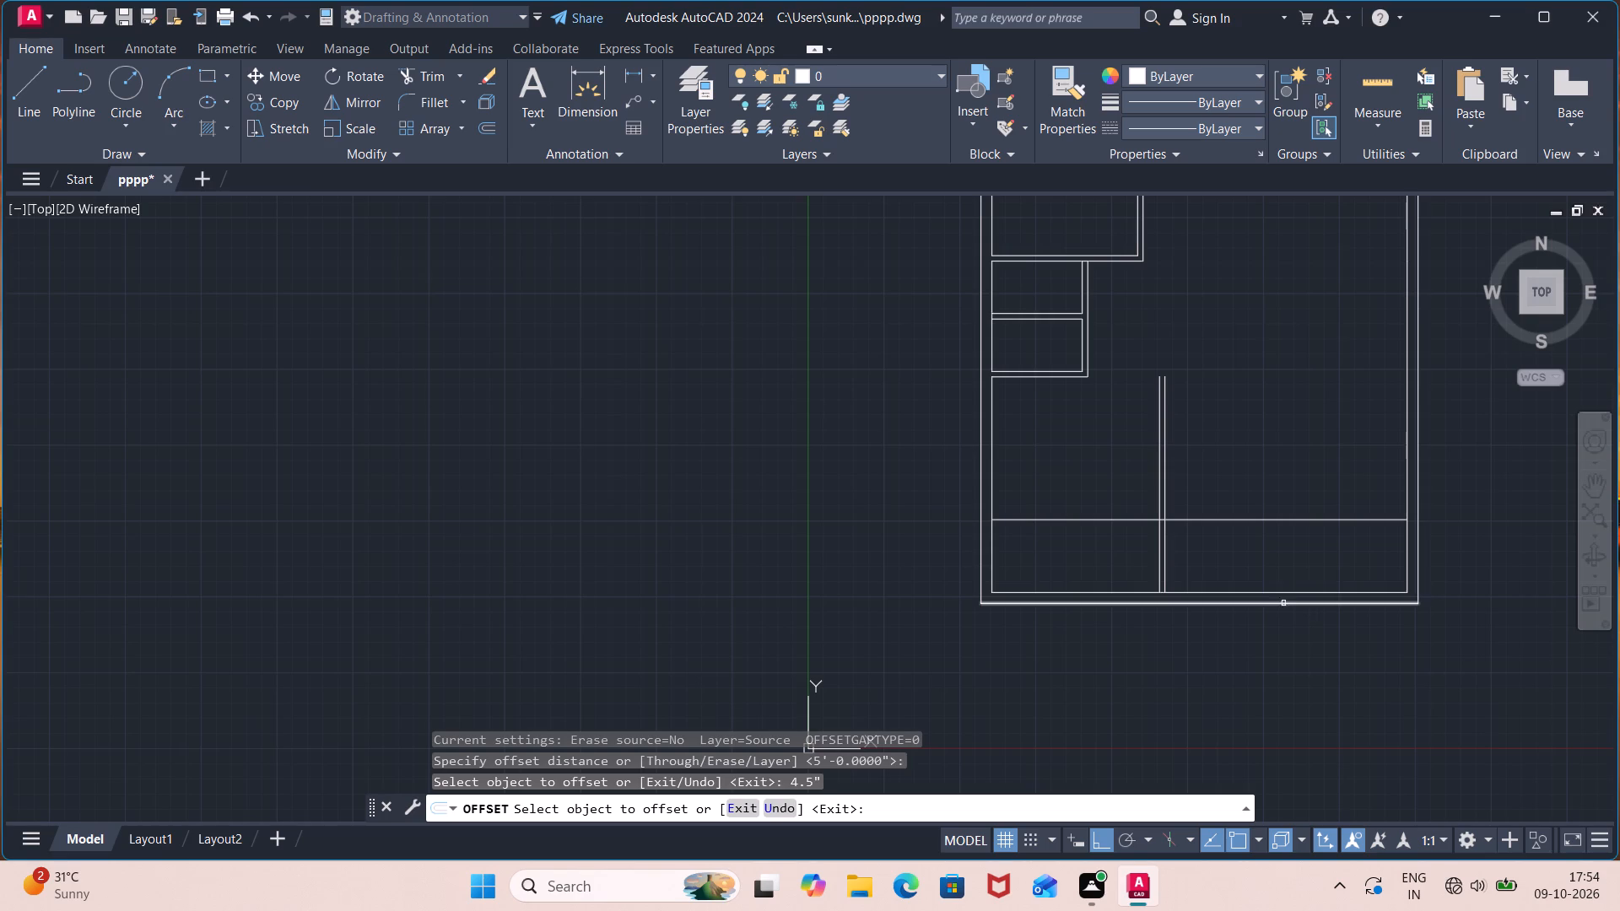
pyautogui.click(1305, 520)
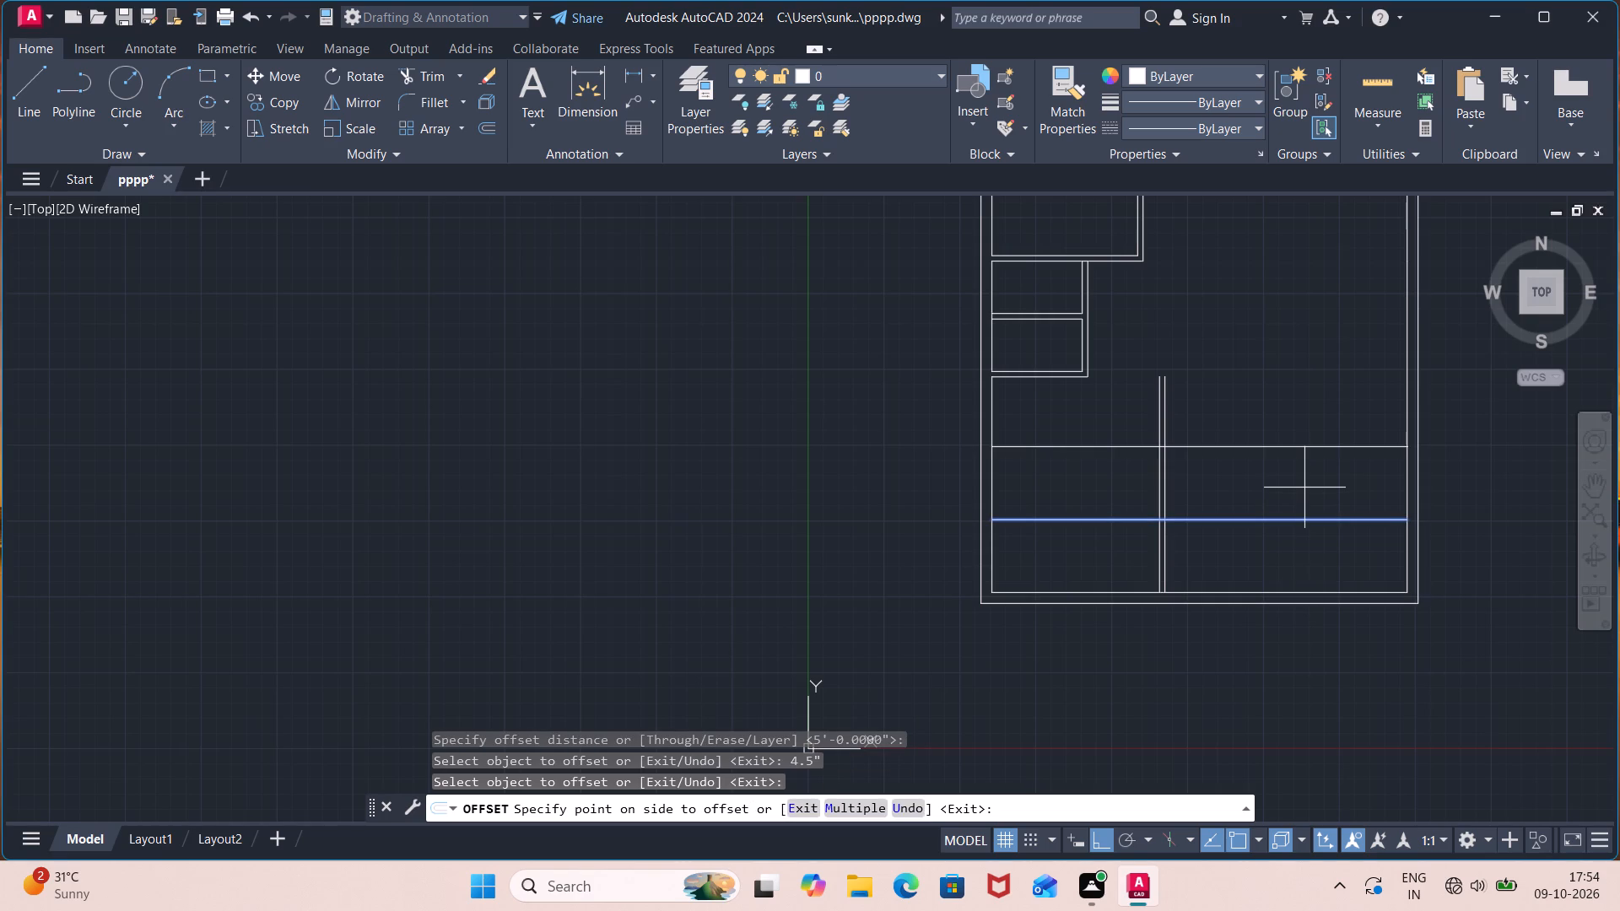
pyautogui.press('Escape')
# Offset the new horizontal line 4.5" upward to form a partition.
pyautogui.press('space')
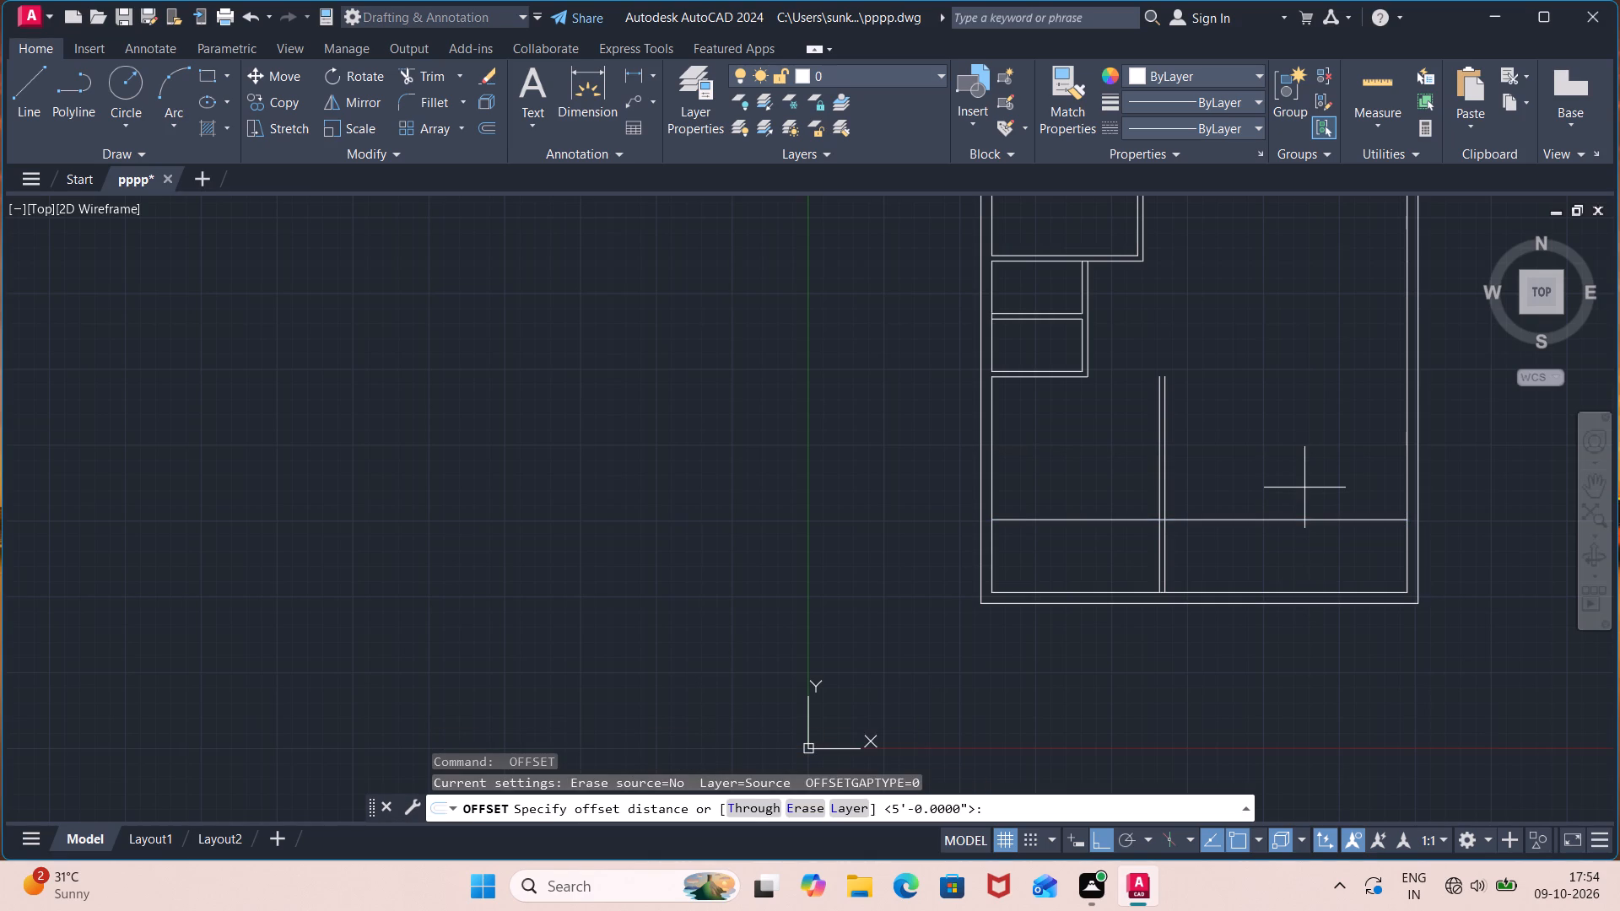
pyautogui.write('4.5"')
pyautogui.press('Return')
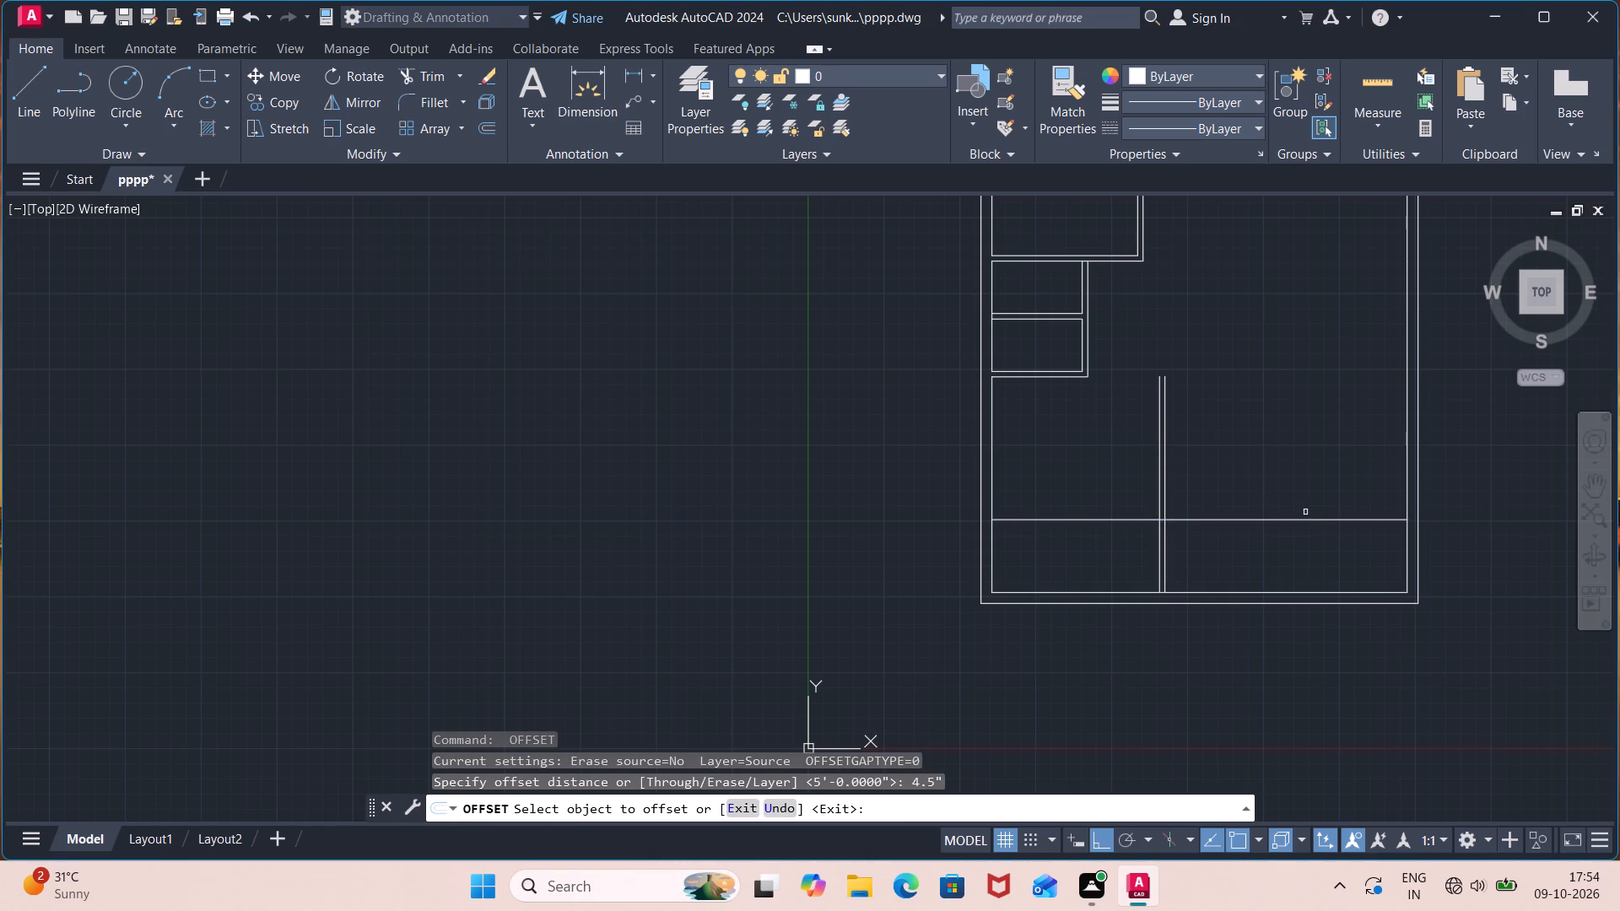
pyautogui.click(1311, 517)
pyautogui.click(1310, 504)
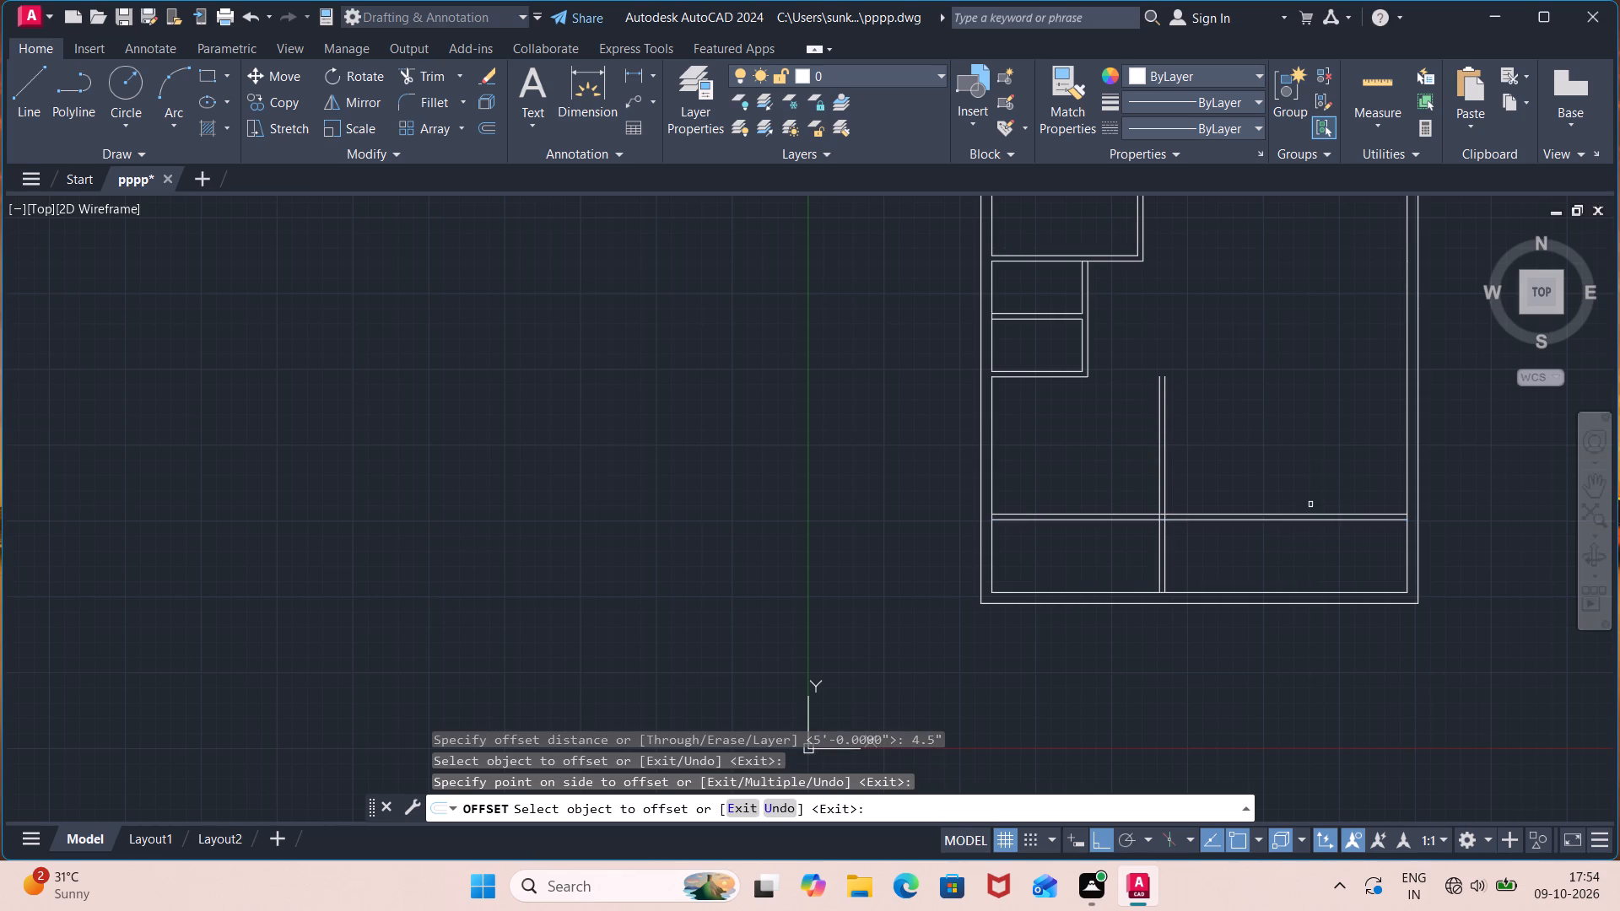
pyautogui.press('Escape')
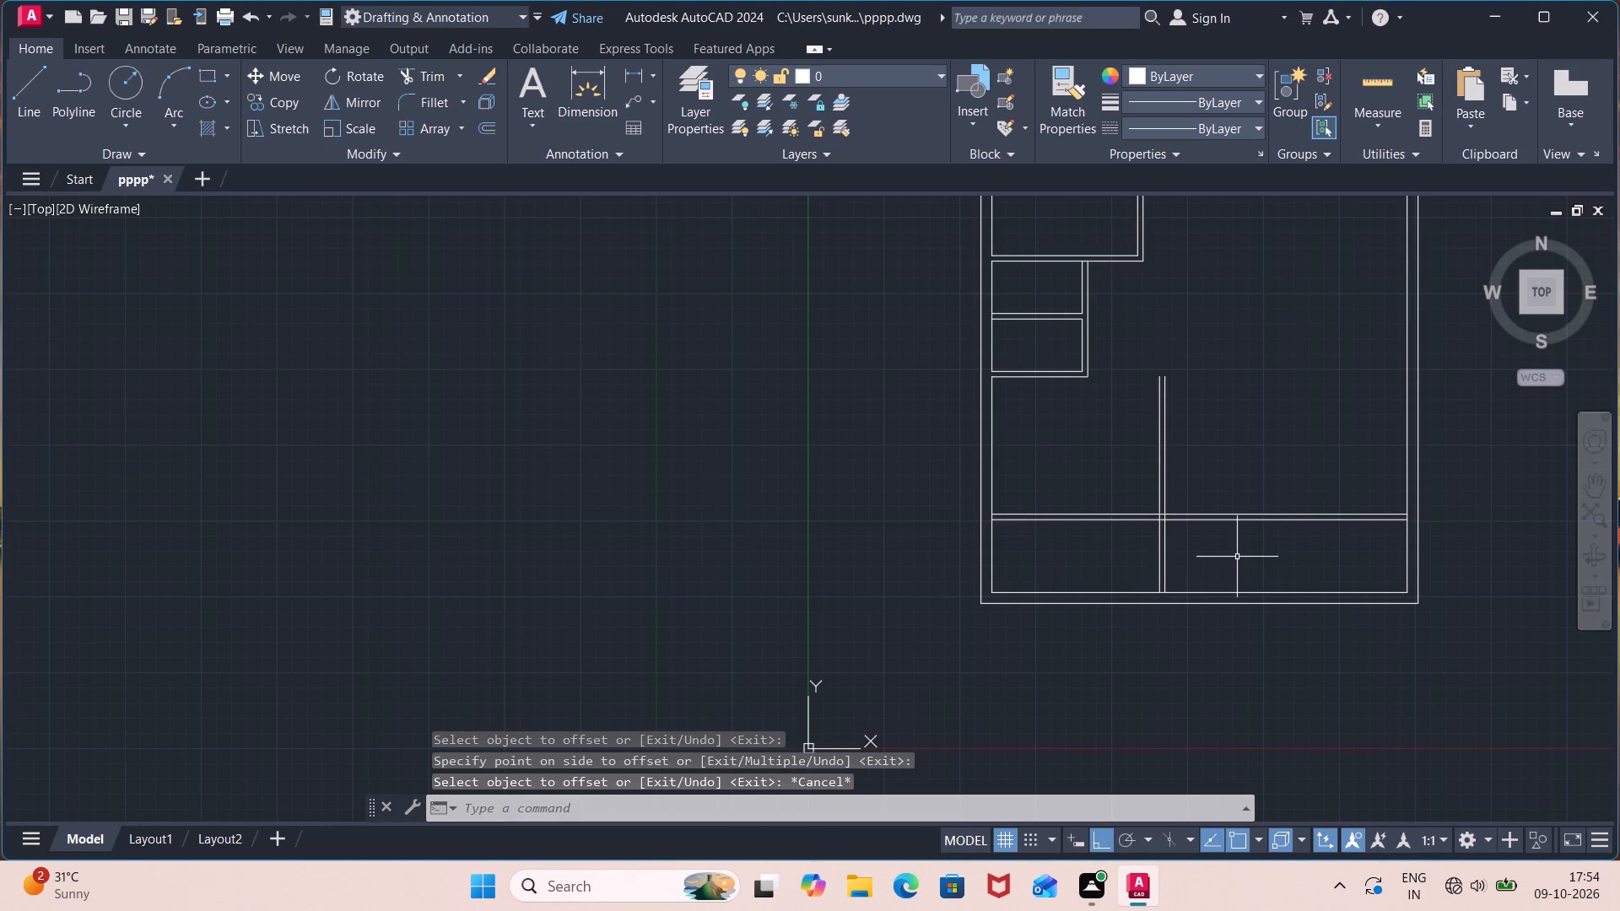
# Trim both new horizontal partition lines back to the vertical partition's right line, removing their parts across the lower-left room.
pyautogui.write('tr')
pyautogui.press('Return')
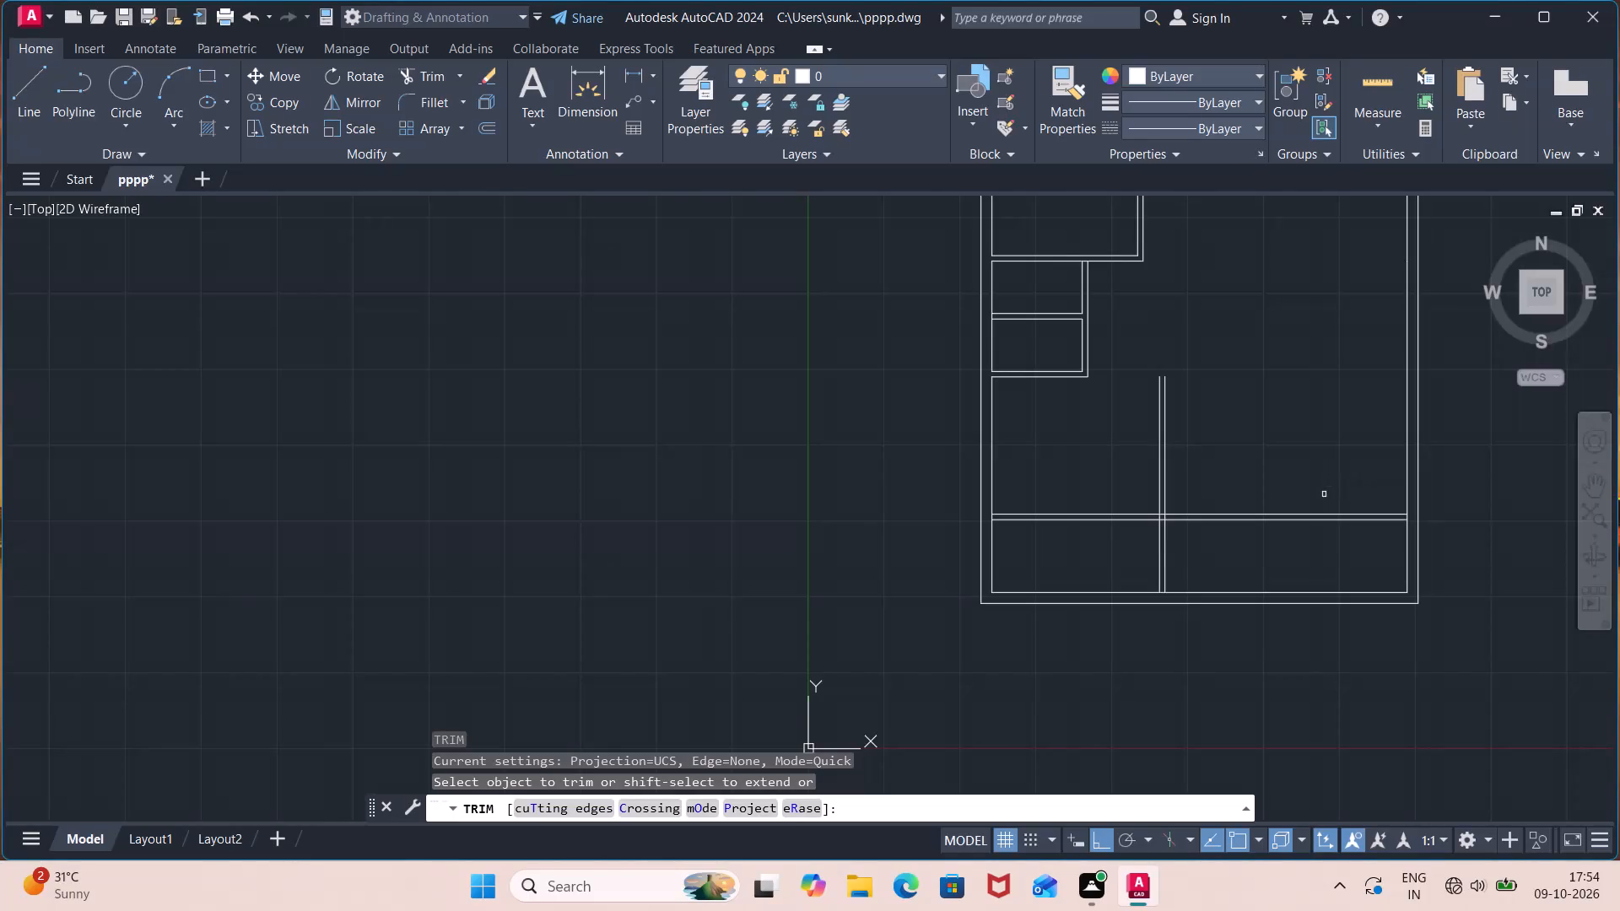
pyautogui.click(1117, 462)
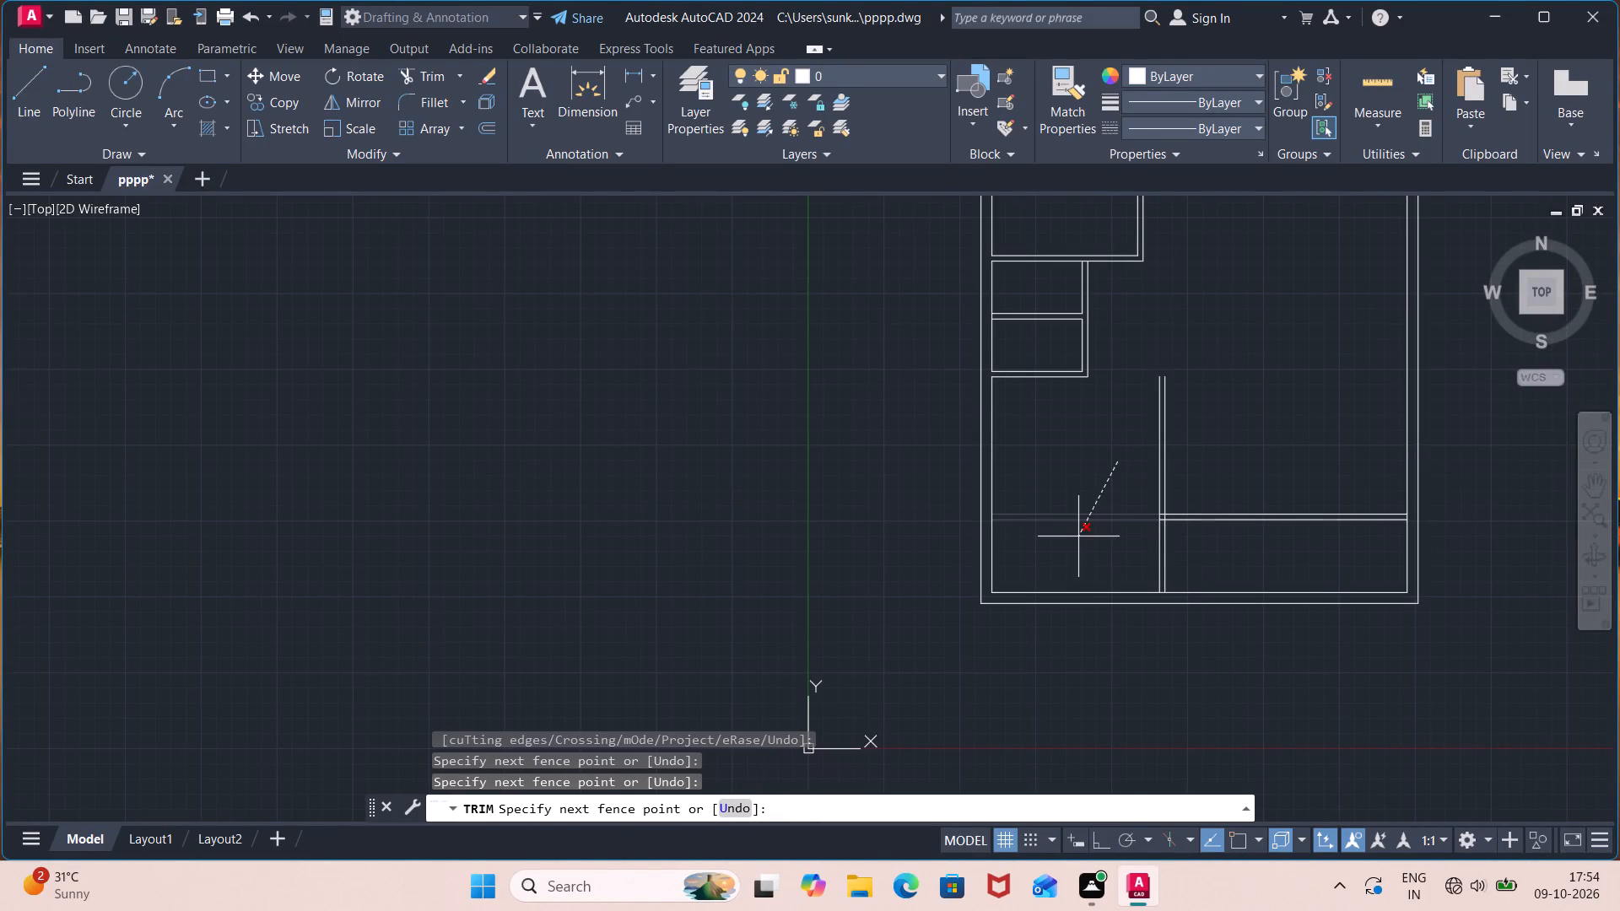
pyautogui.click(1077, 539)
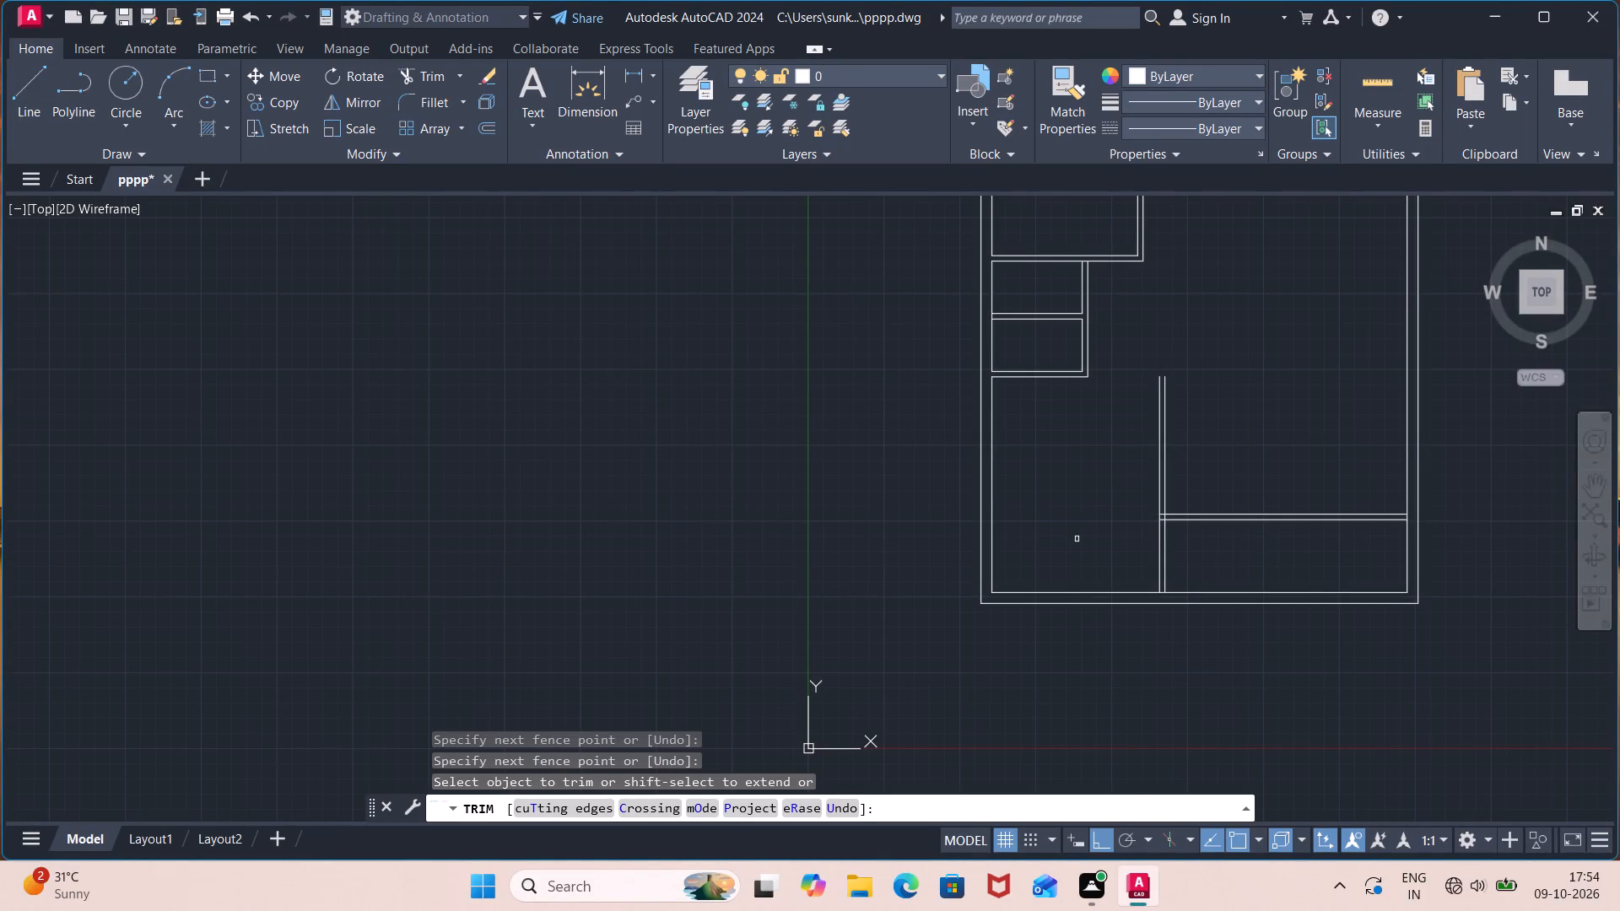
pyautogui.scroll(2, 1168, 514)
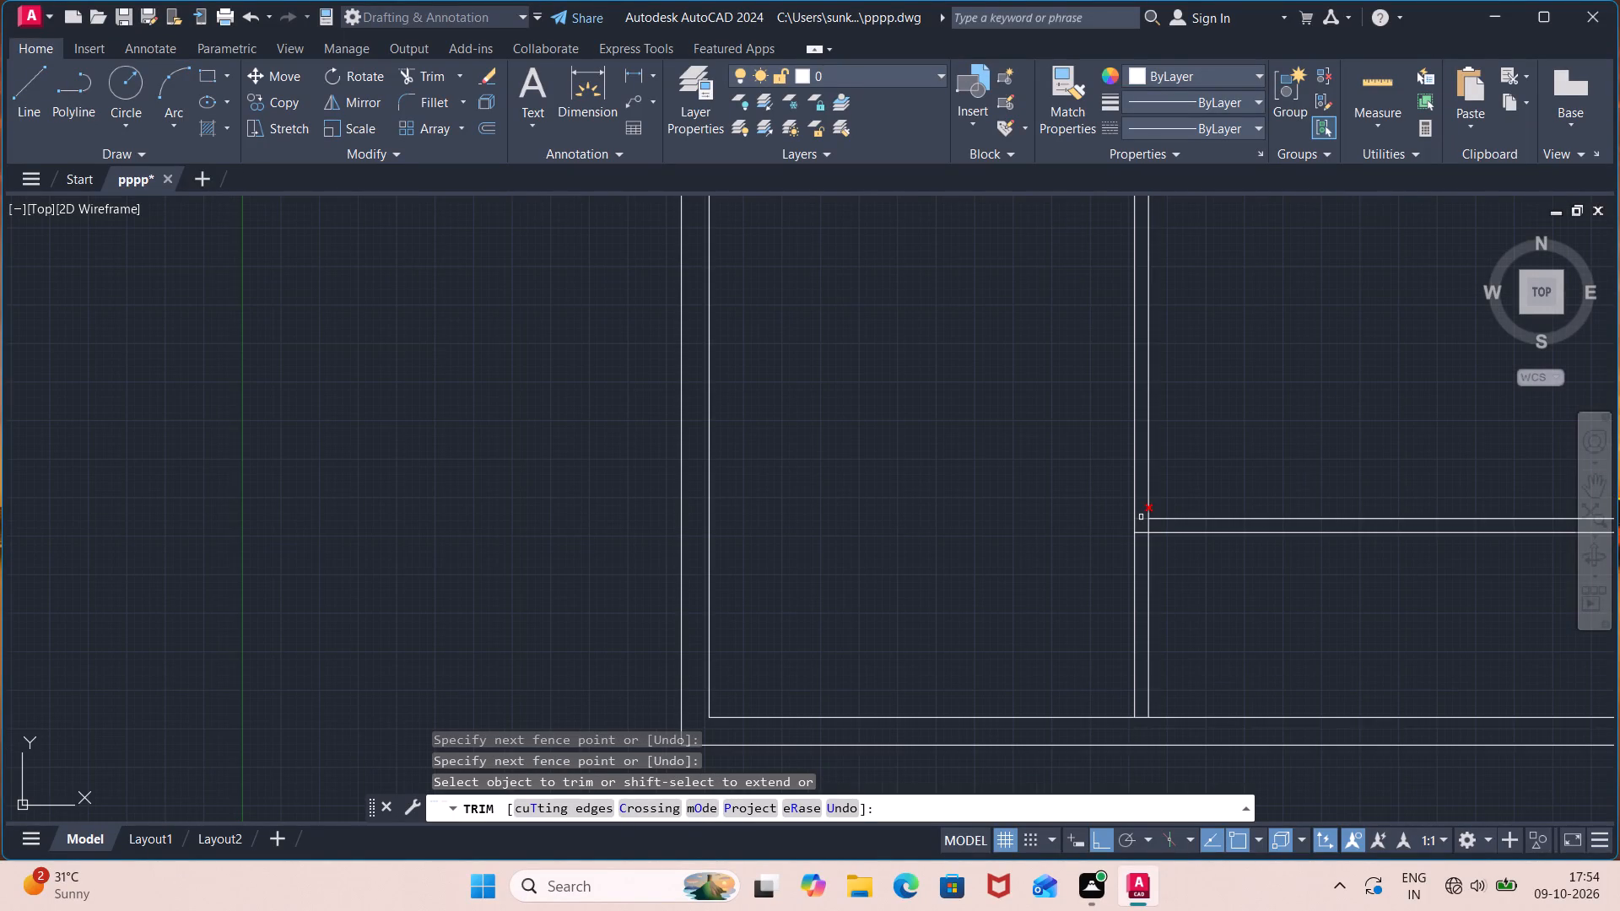
pyautogui.click(1141, 517)
pyautogui.click(1140, 531)
pyautogui.scroll(-2, 1239, 497)
pyautogui.moveTo(1240, 496); pyautogui.dragTo(1129, 552, button='middle')
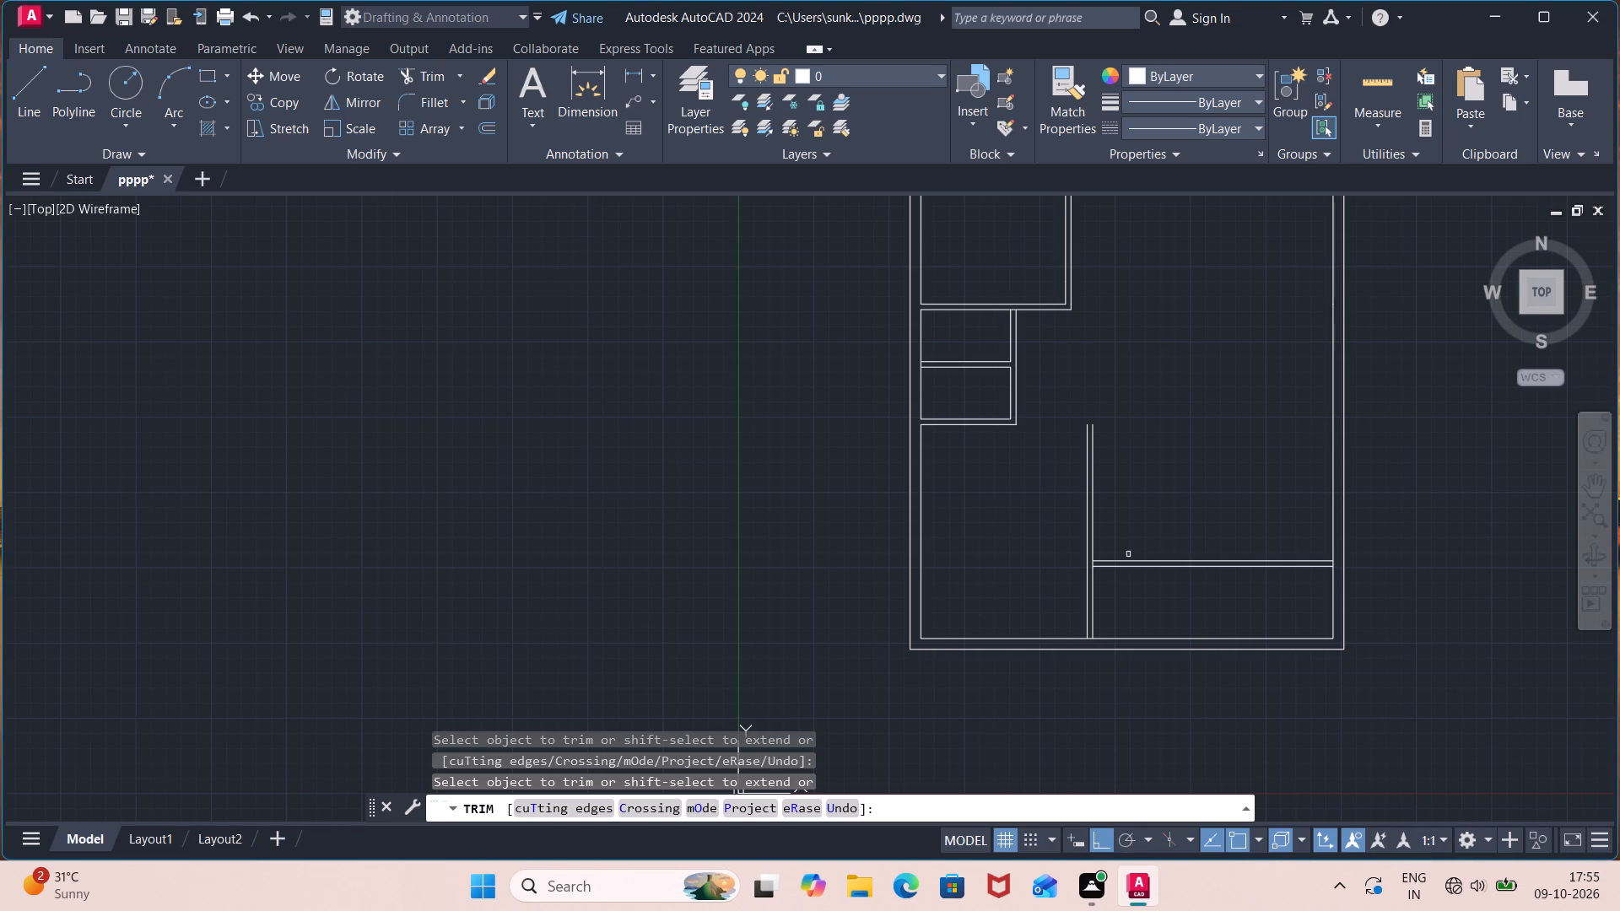
pyautogui.press('Escape')
# Draw a short line closing the open top end of the vertical partition.
pyautogui.press('l')
pyautogui.press('Return')
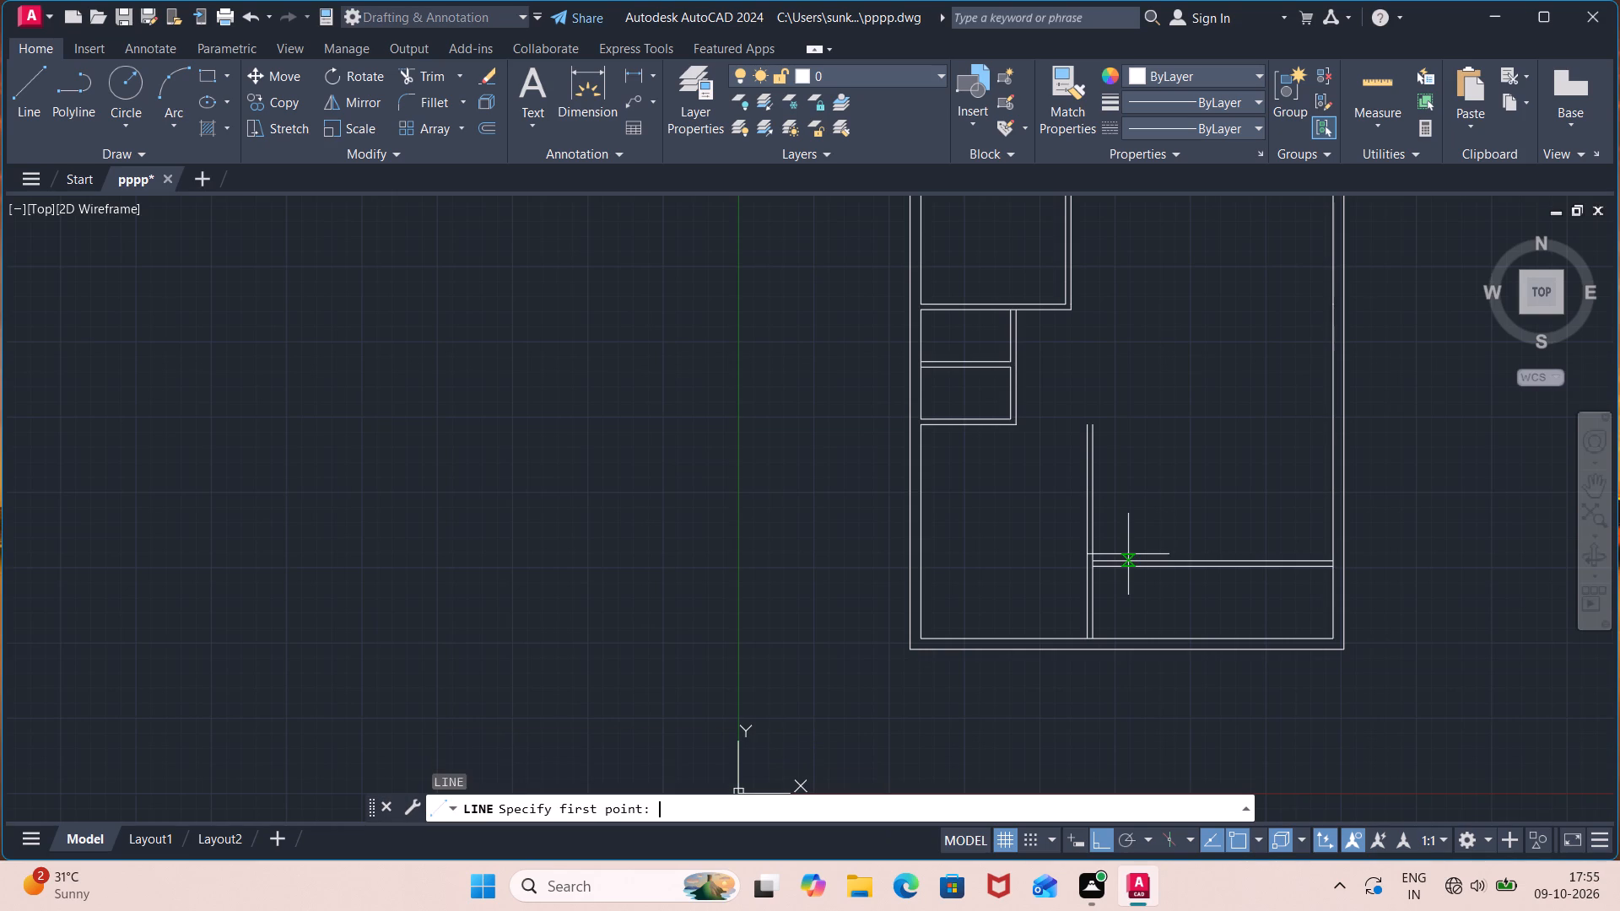
pyautogui.scroll(2, 1094, 411)
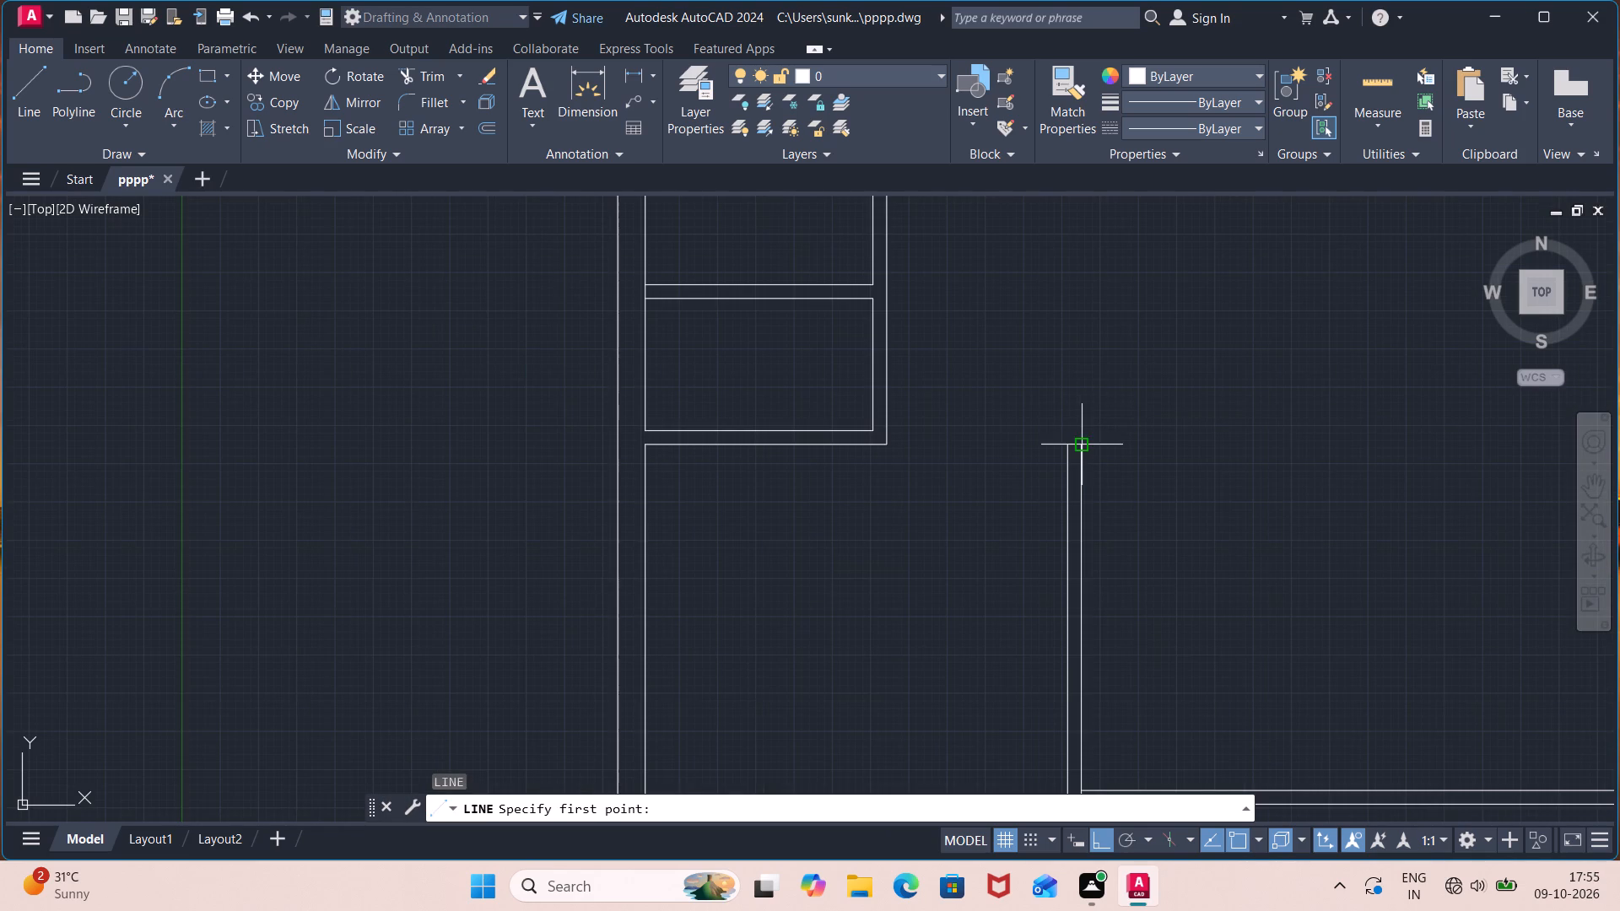
pyautogui.click(1080, 440)
pyautogui.click(1069, 440)
pyautogui.press('Escape')
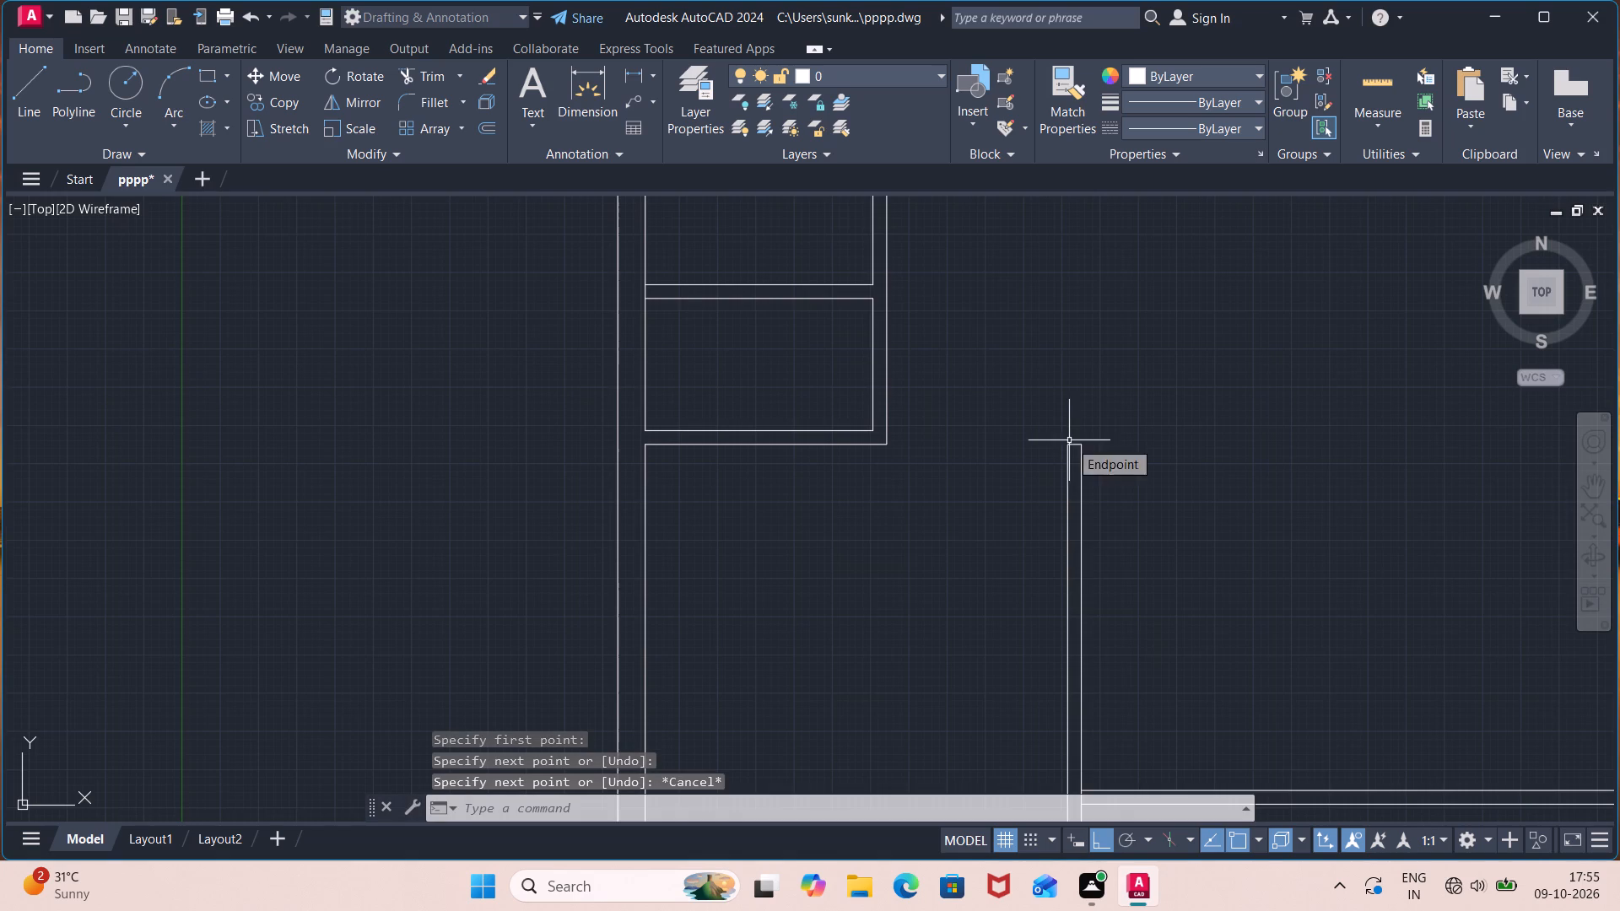
# Offset the upper line of the 5' strip's horizontal partition 16'8" upward.
pyautogui.scroll(-2, 1099, 468)
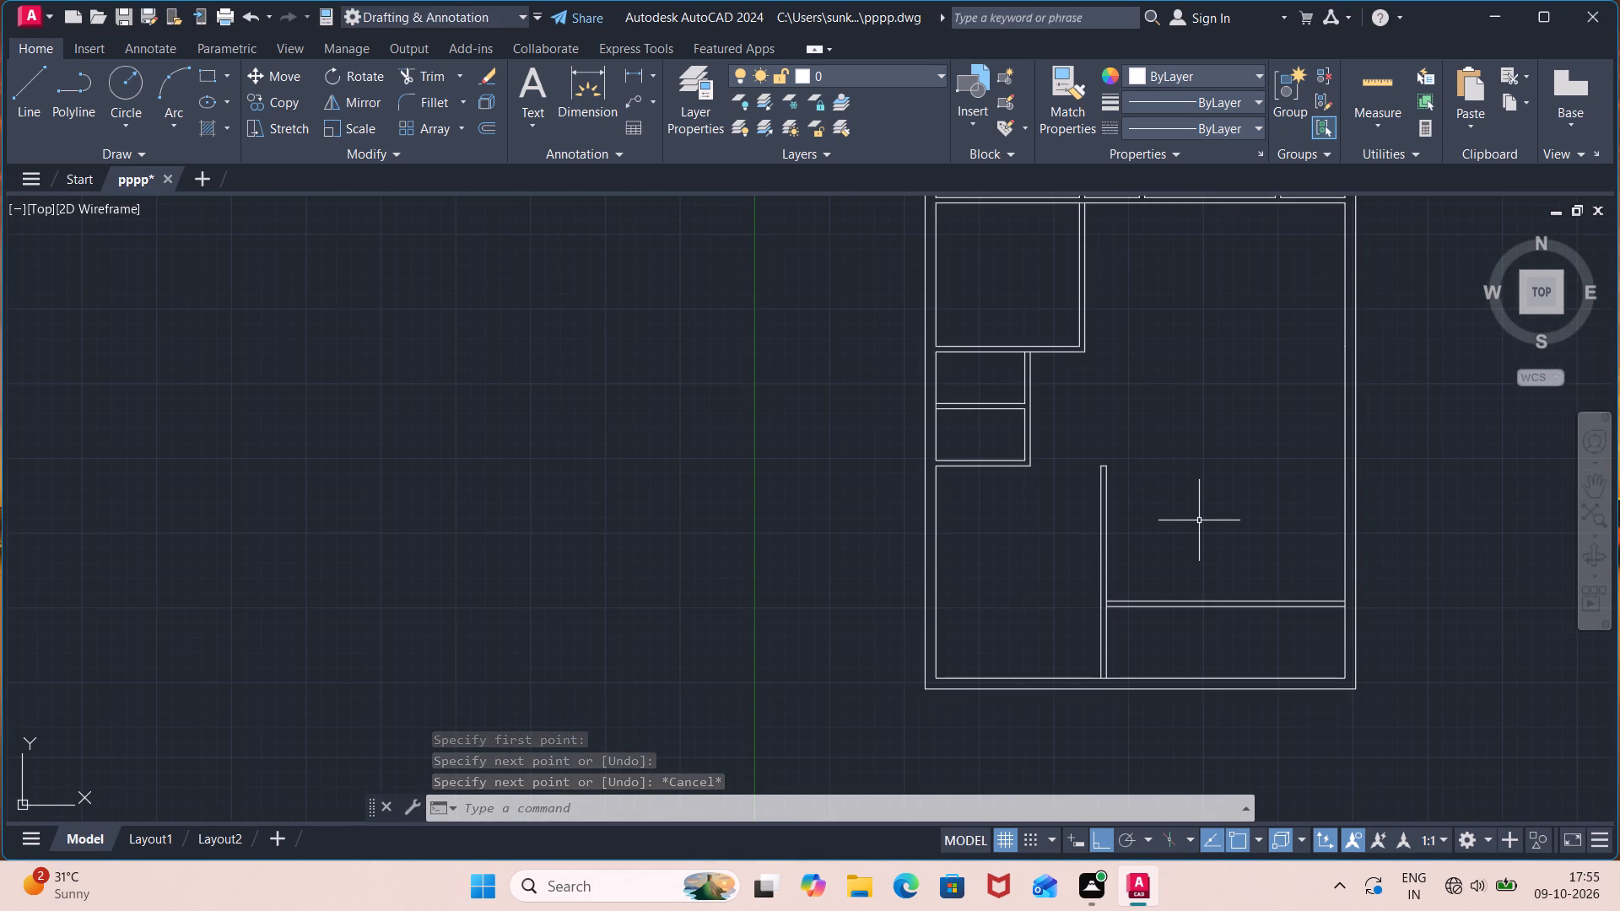
pyautogui.press('o')
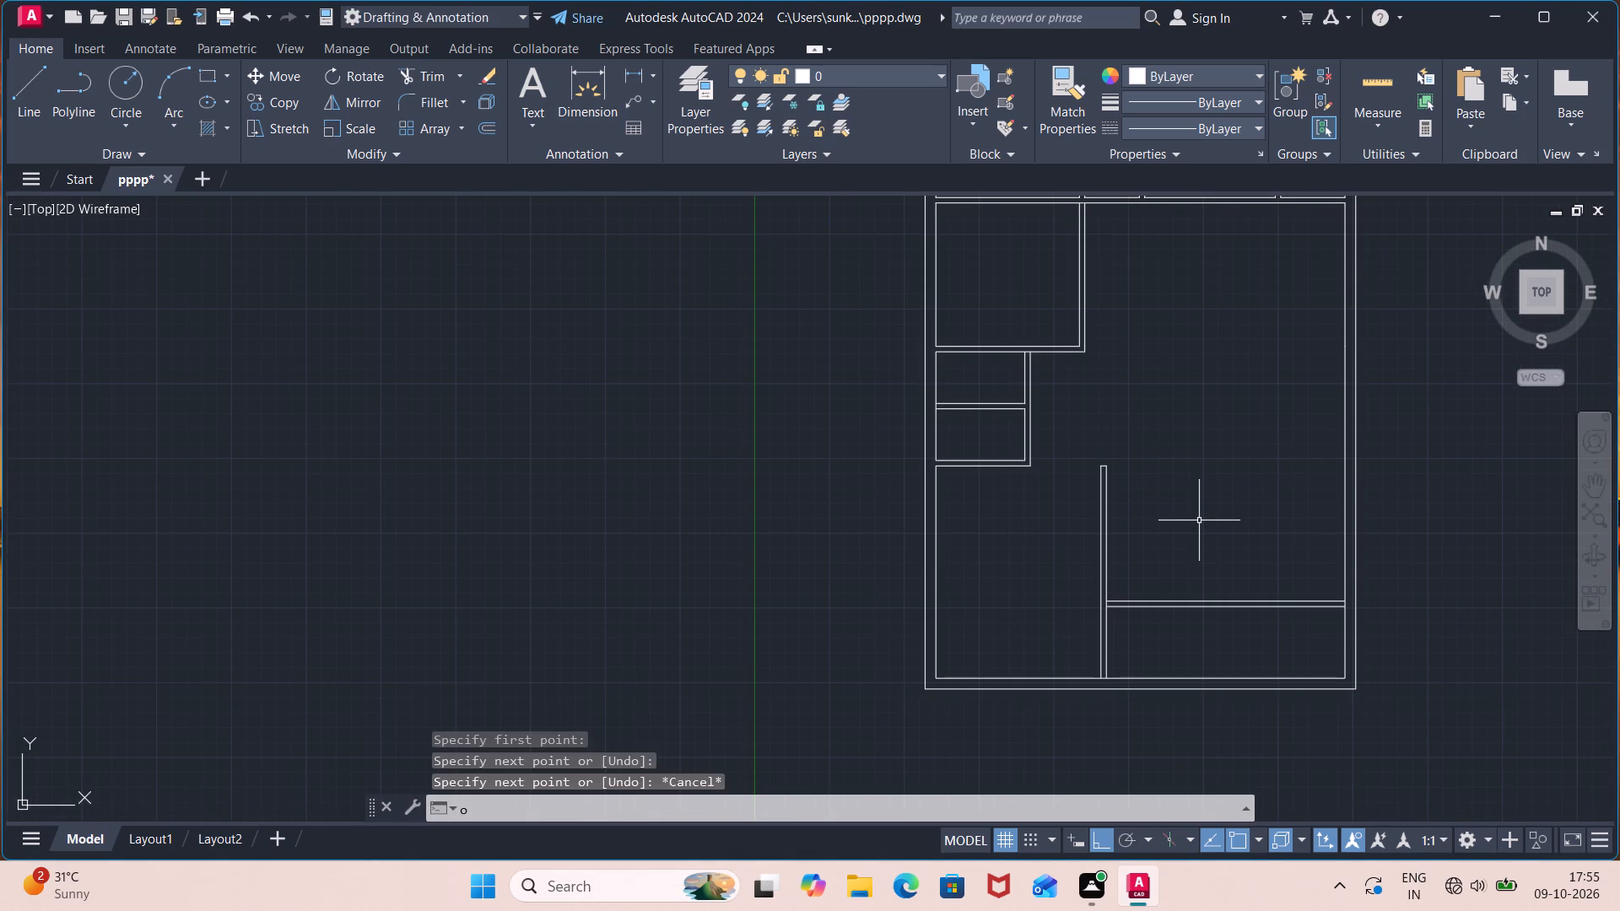
pyautogui.write('ff')
pyautogui.press('Return')
pyautogui.write("16'")
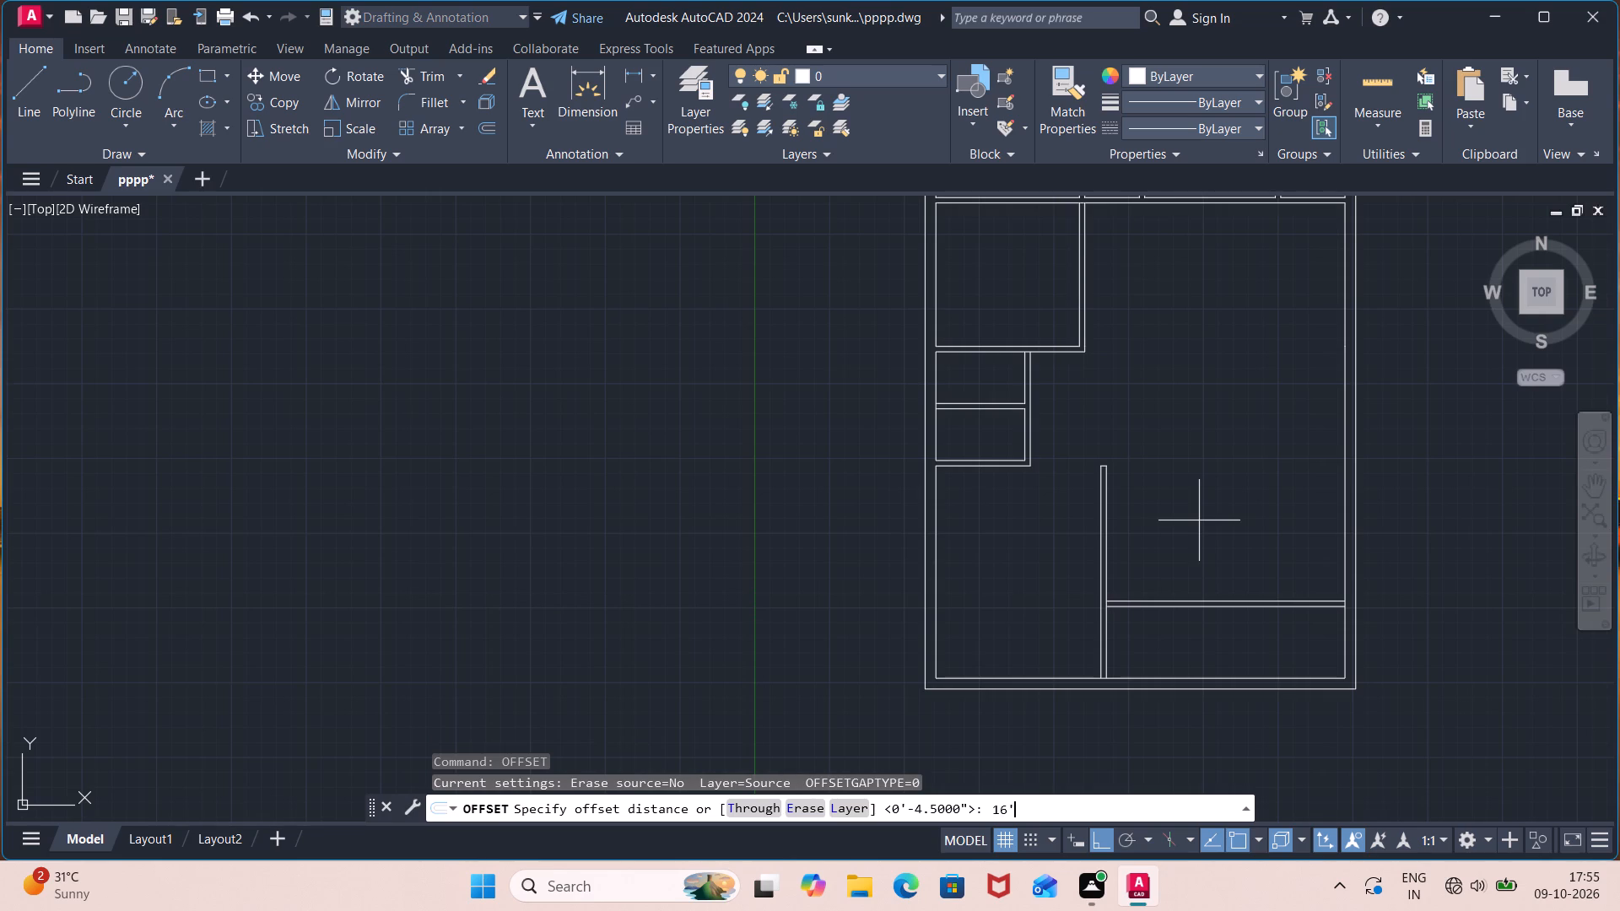
pyautogui.write('8"')
pyautogui.press('Return')
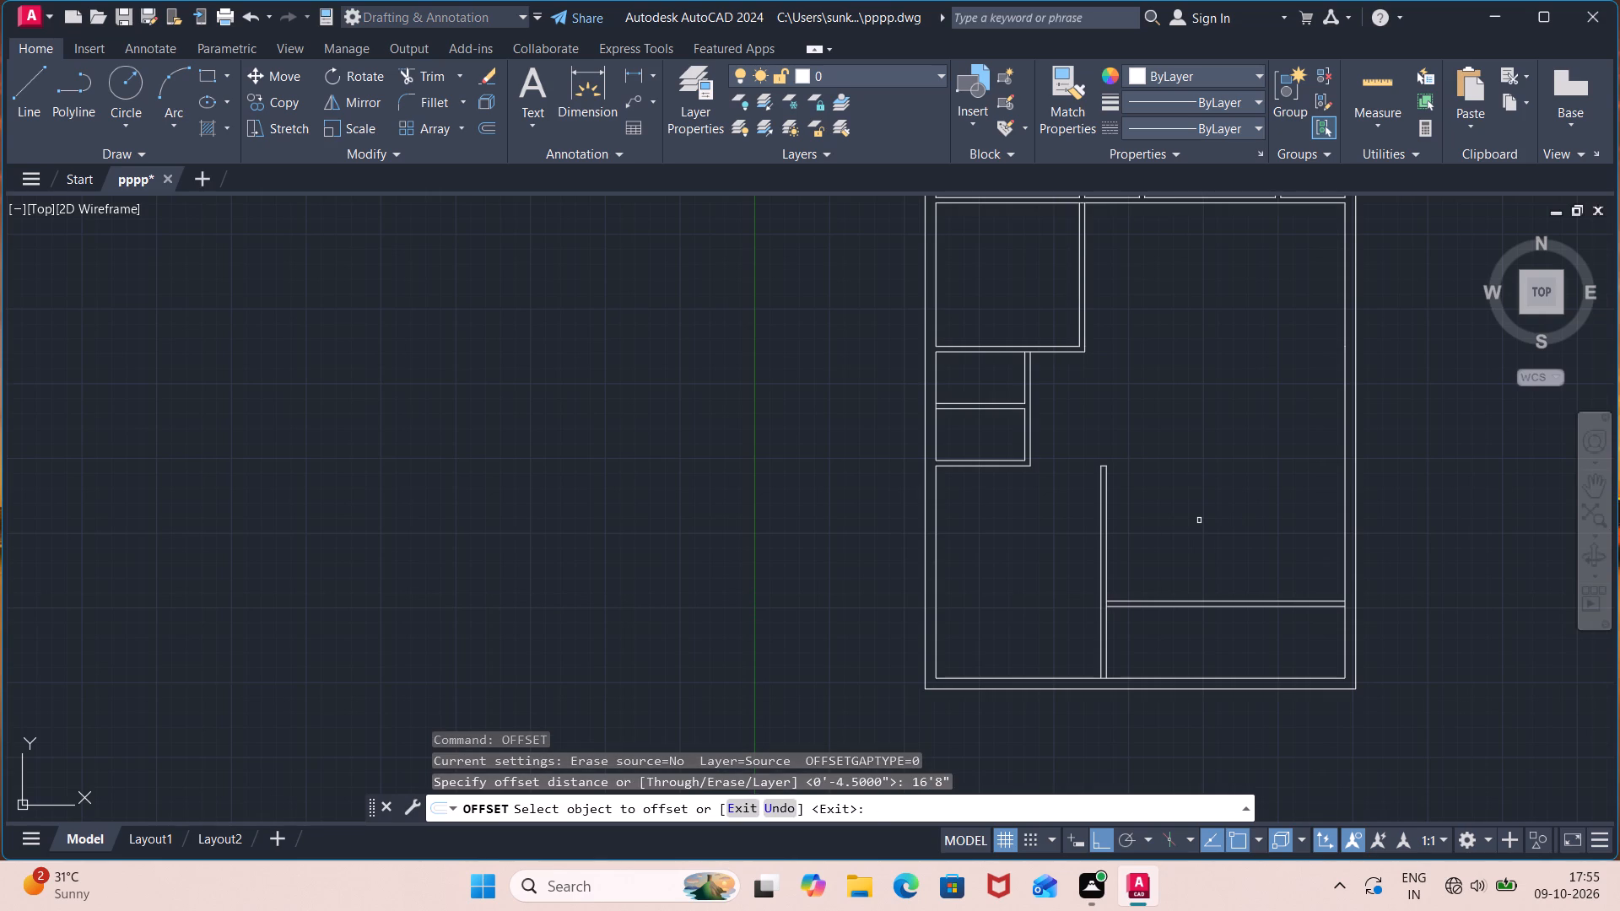
pyautogui.click(1223, 599)
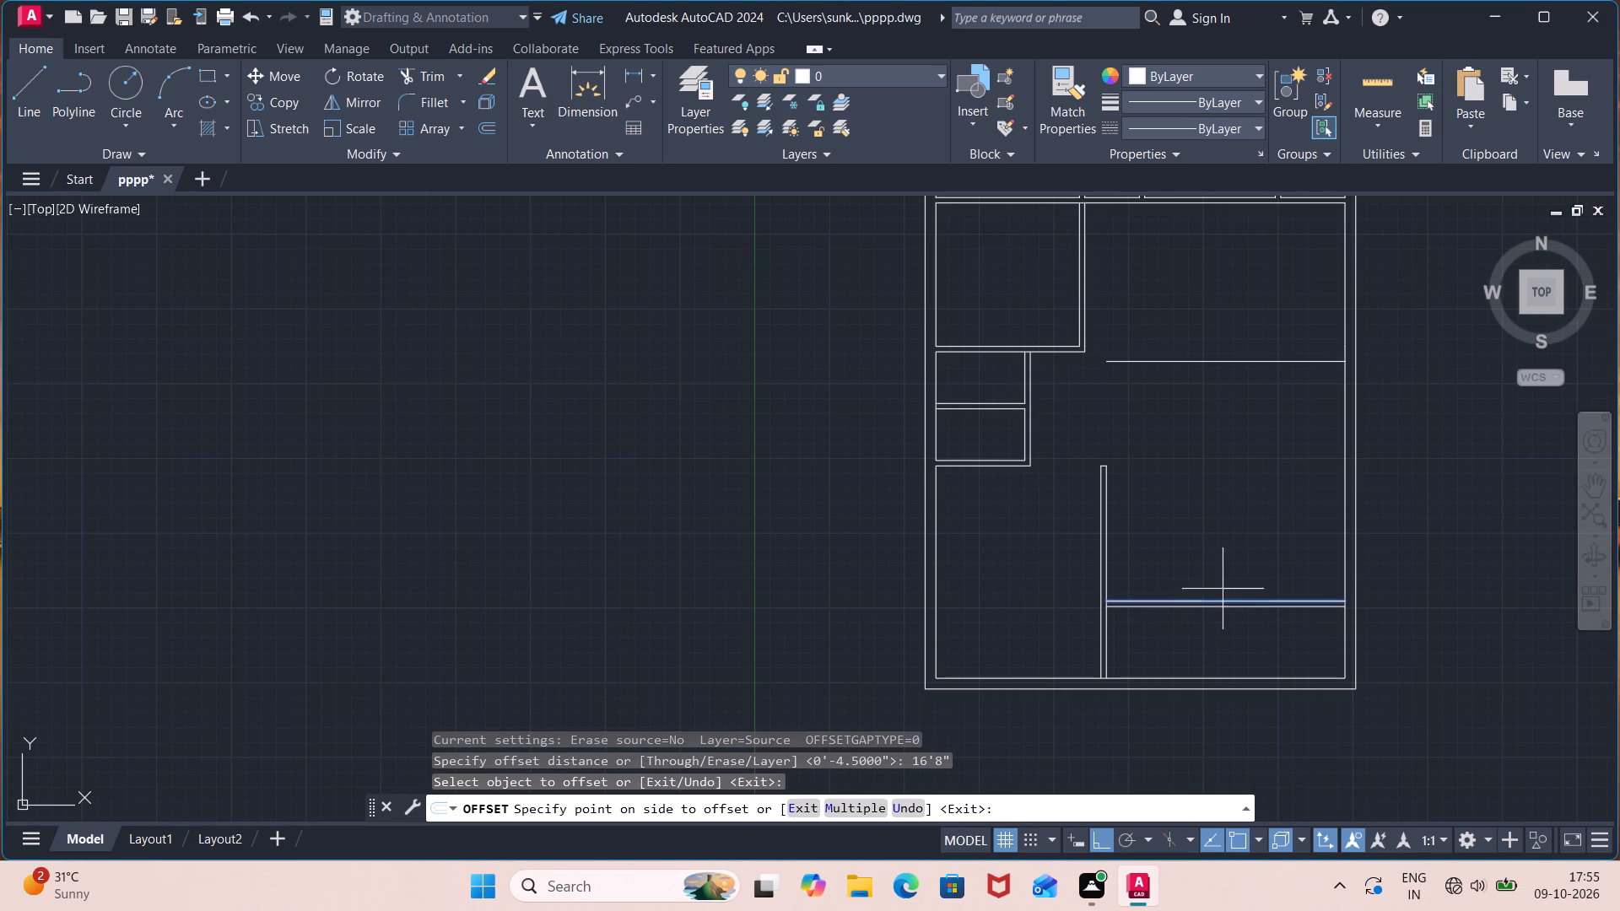
pyautogui.click(1227, 473)
pyautogui.press('space')
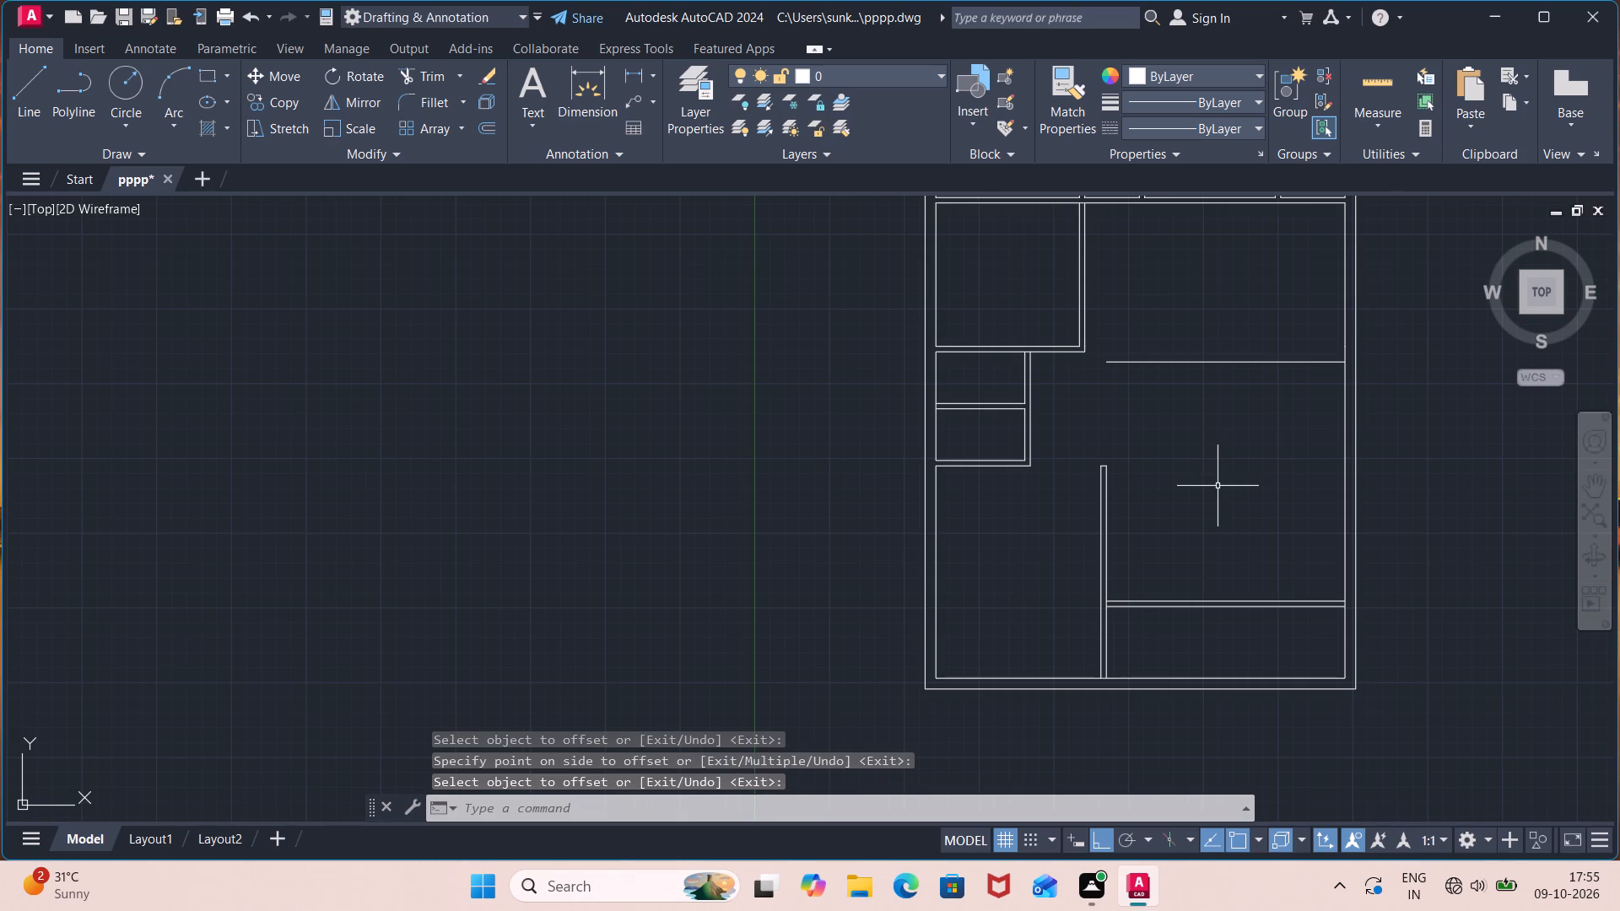
# Offset the new horizontal line 4.5" upward to form a partition.
pyautogui.press('space')
pyautogui.write('4.5"')
pyautogui.press('Return')
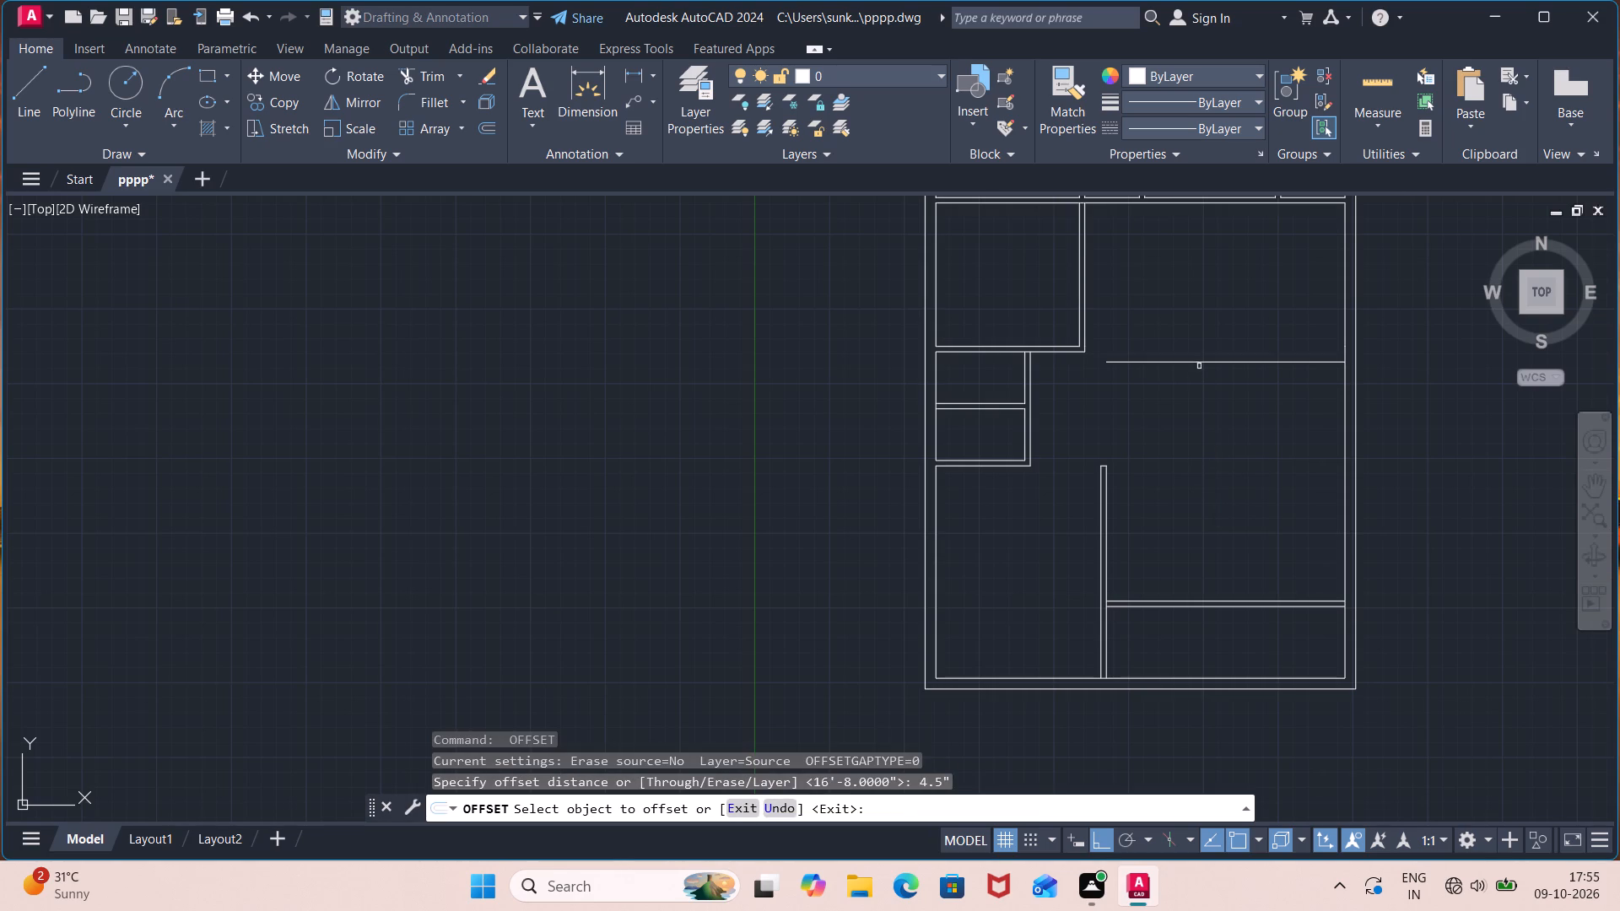
pyautogui.click(1198, 358)
pyautogui.click(1193, 360)
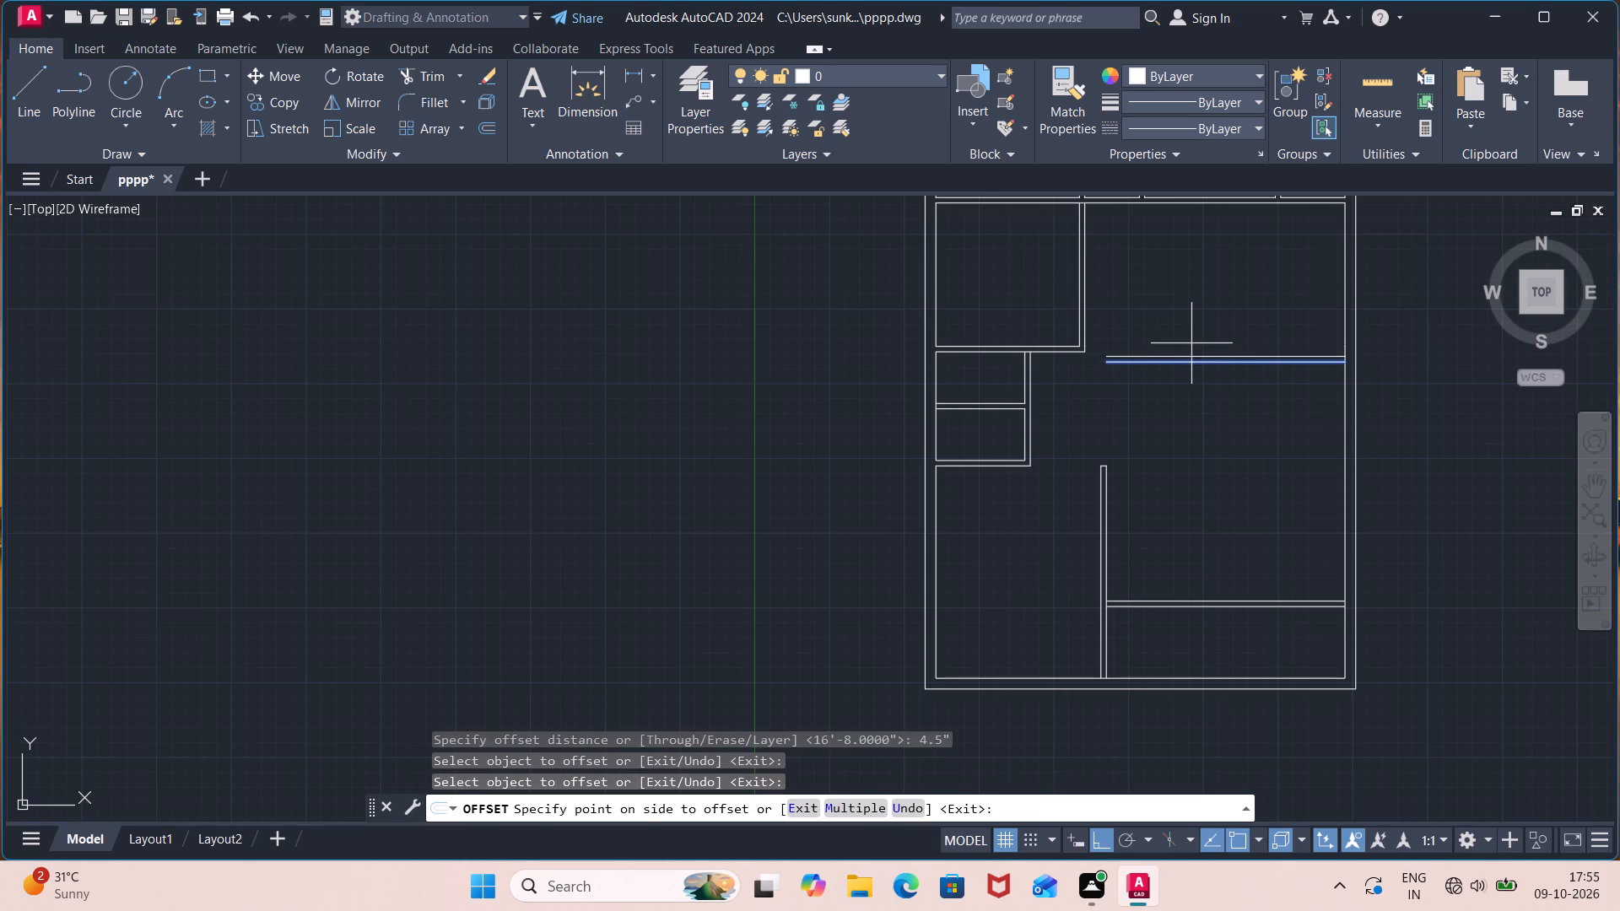
pyautogui.click(1191, 343)
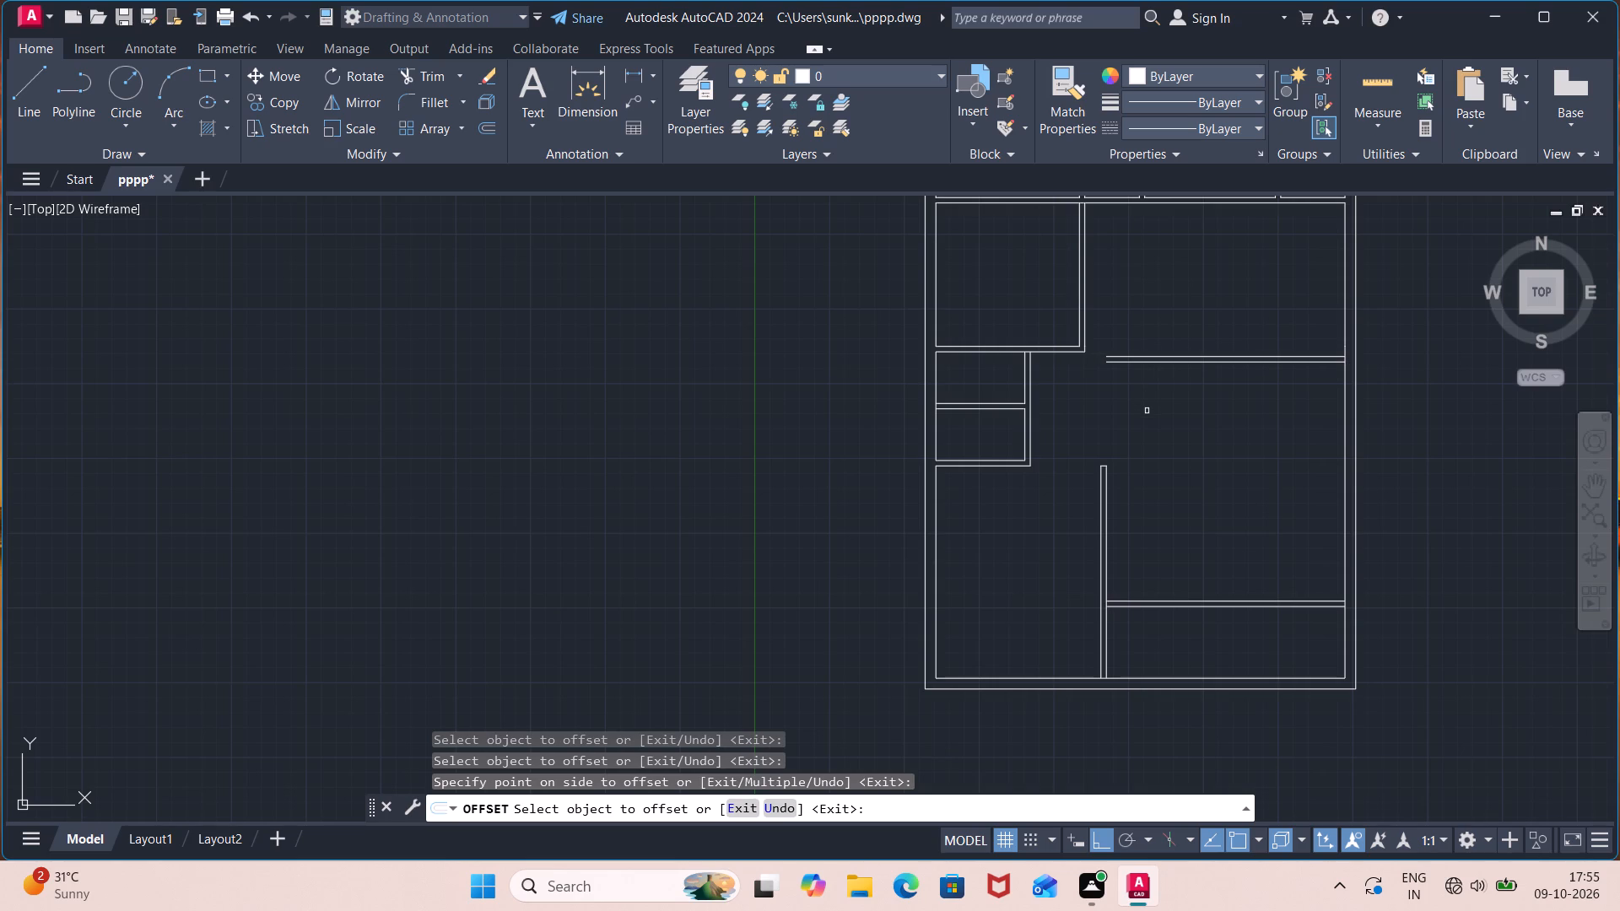
pyautogui.moveTo(1147, 411); pyautogui.dragTo(1160, 484, button='middle')
pyautogui.press('Escape')
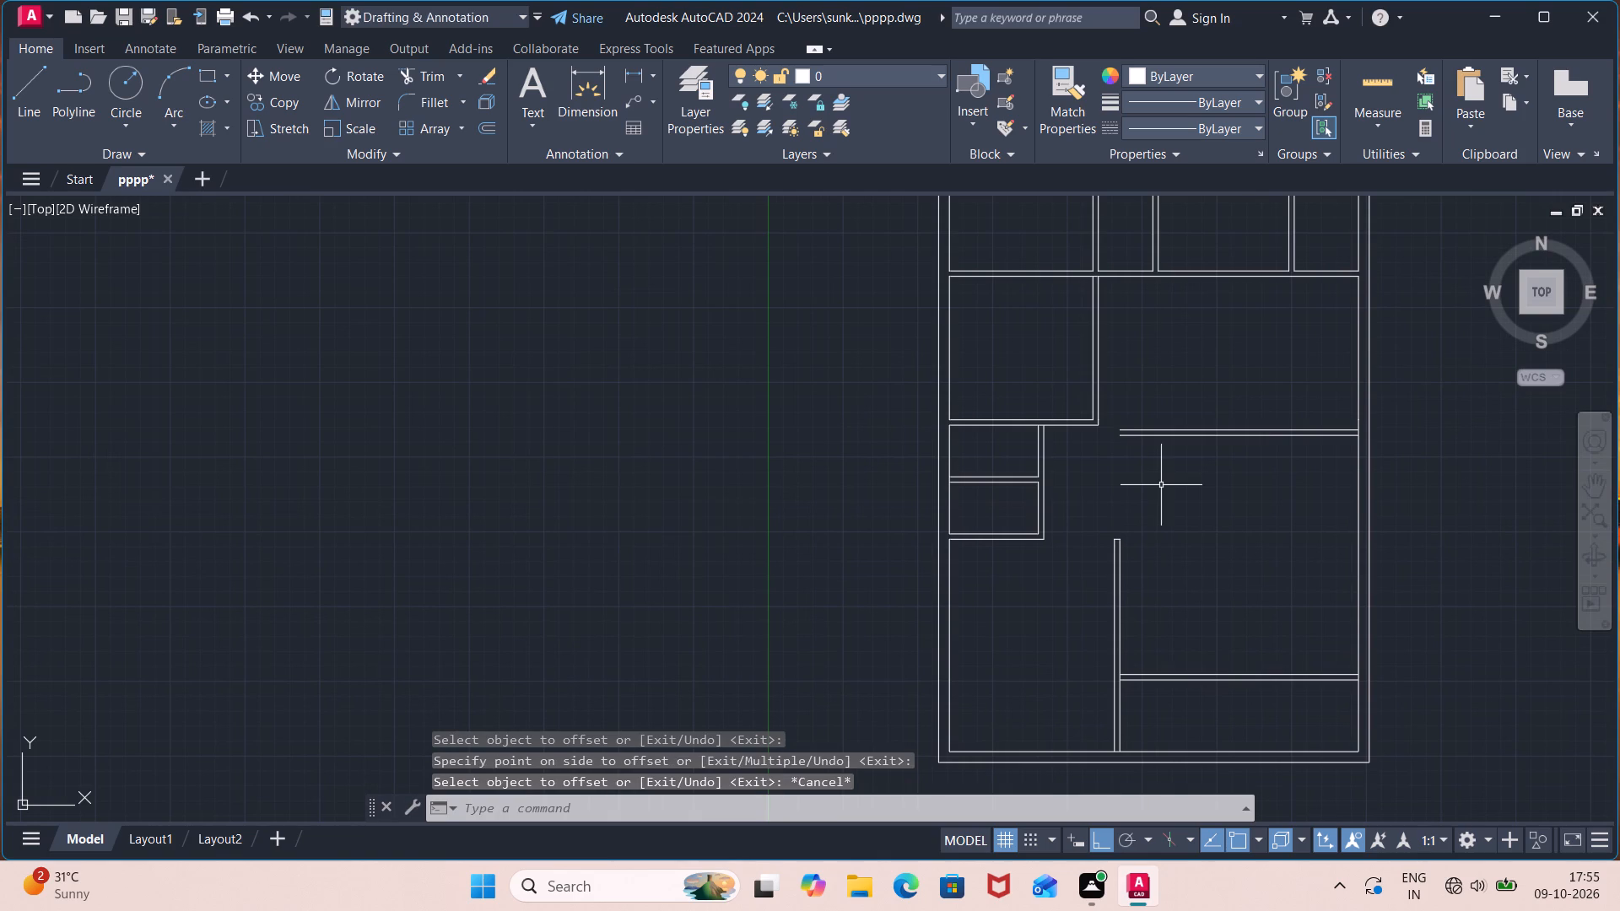
# Draw a short line closing the open left end of the new horizontal partition.
pyautogui.press('l')
pyautogui.press('Return')
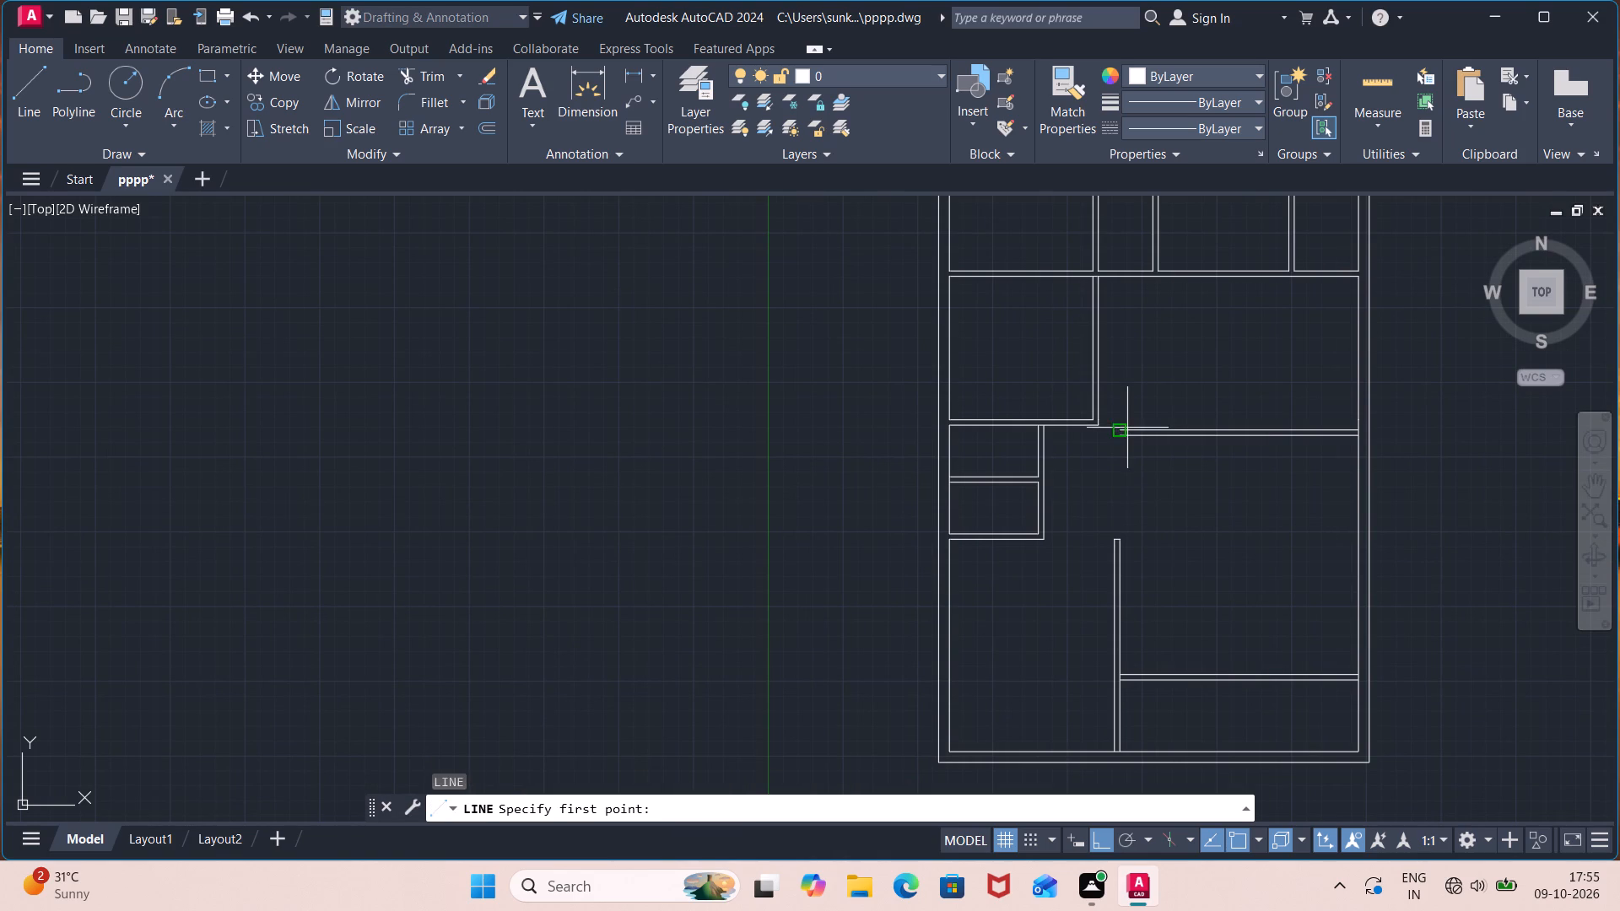
pyautogui.click(1126, 429)
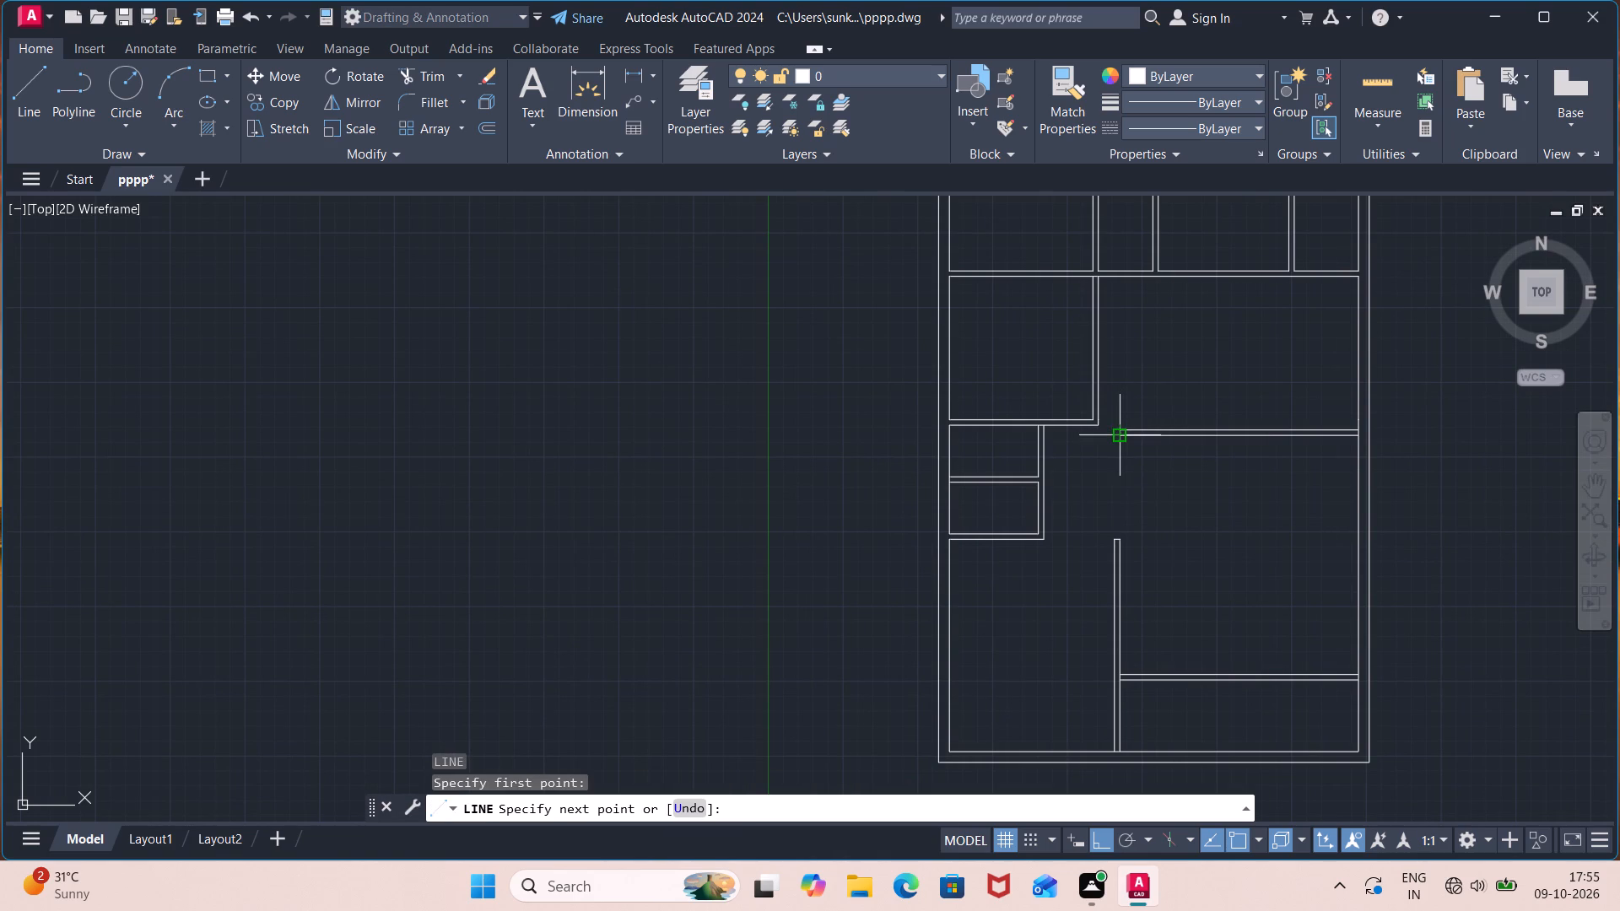
pyautogui.click(1126, 438)
pyautogui.press('Escape')
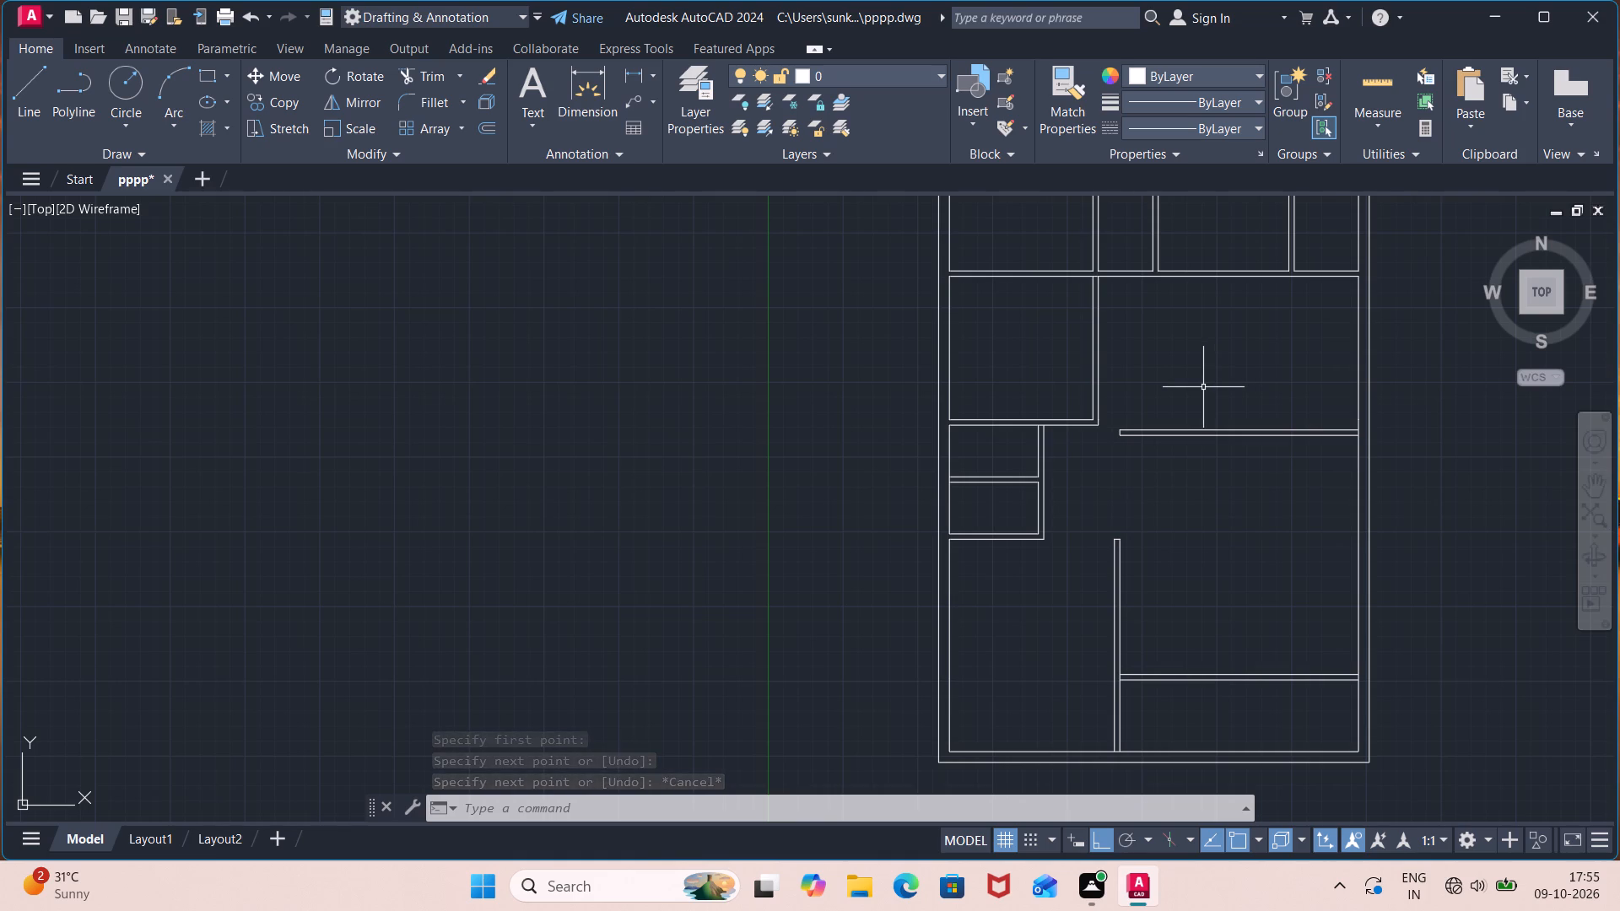
# Trim the short line segment across the top of the two small left rooms' vertical partition where it meets the horizontal partition.
pyautogui.scroll(2, 1073, 437)
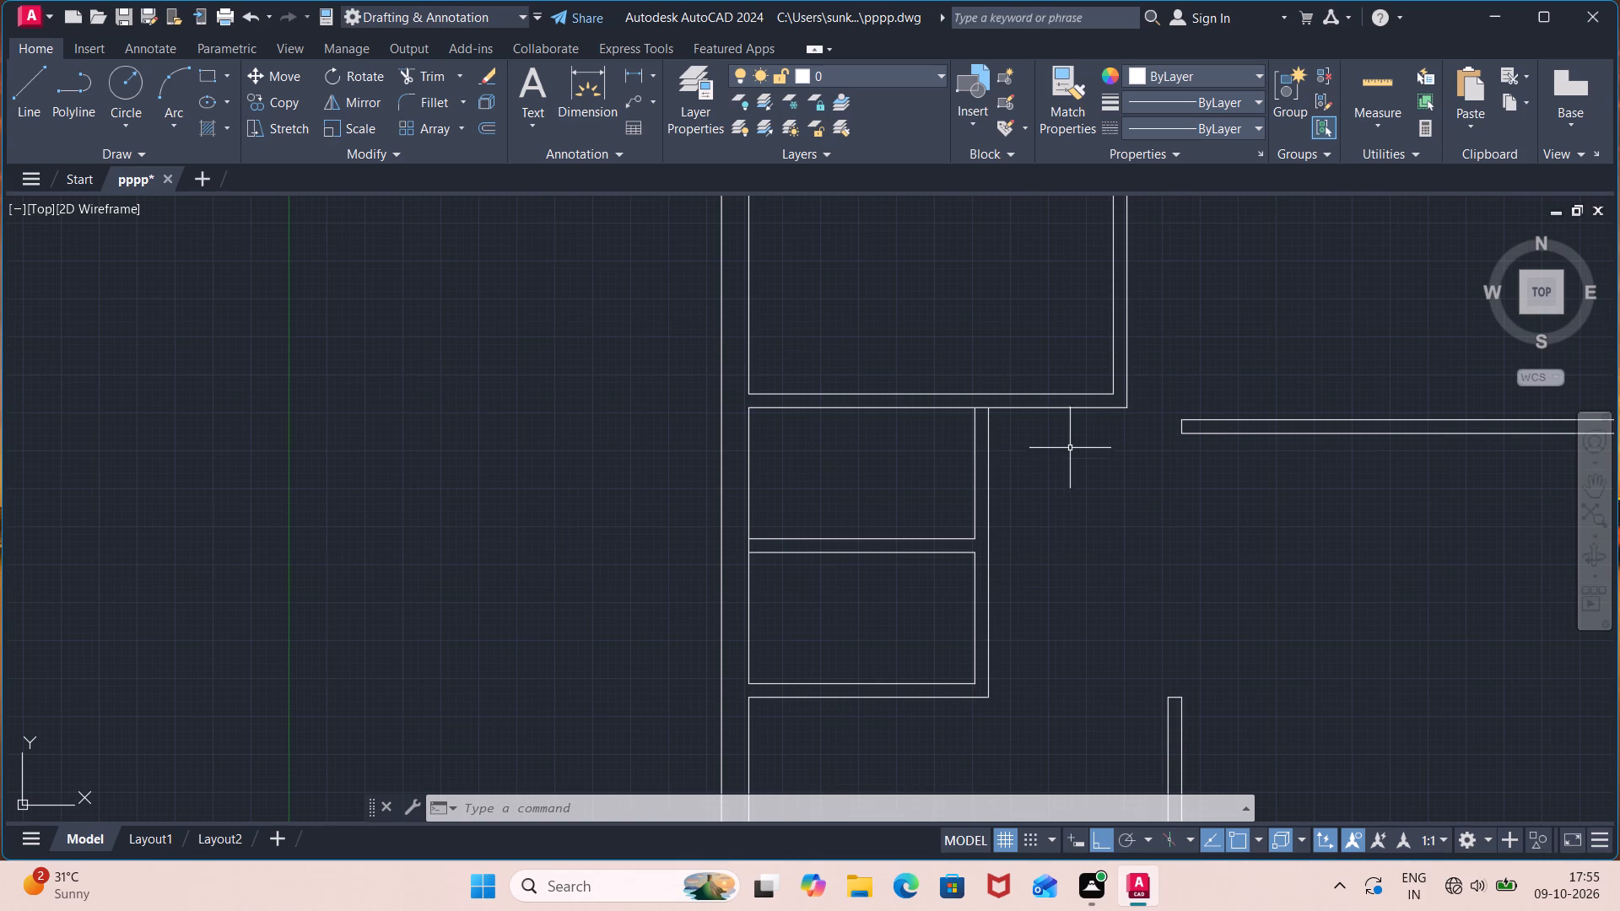
pyautogui.write('tr')
pyautogui.press('Return')
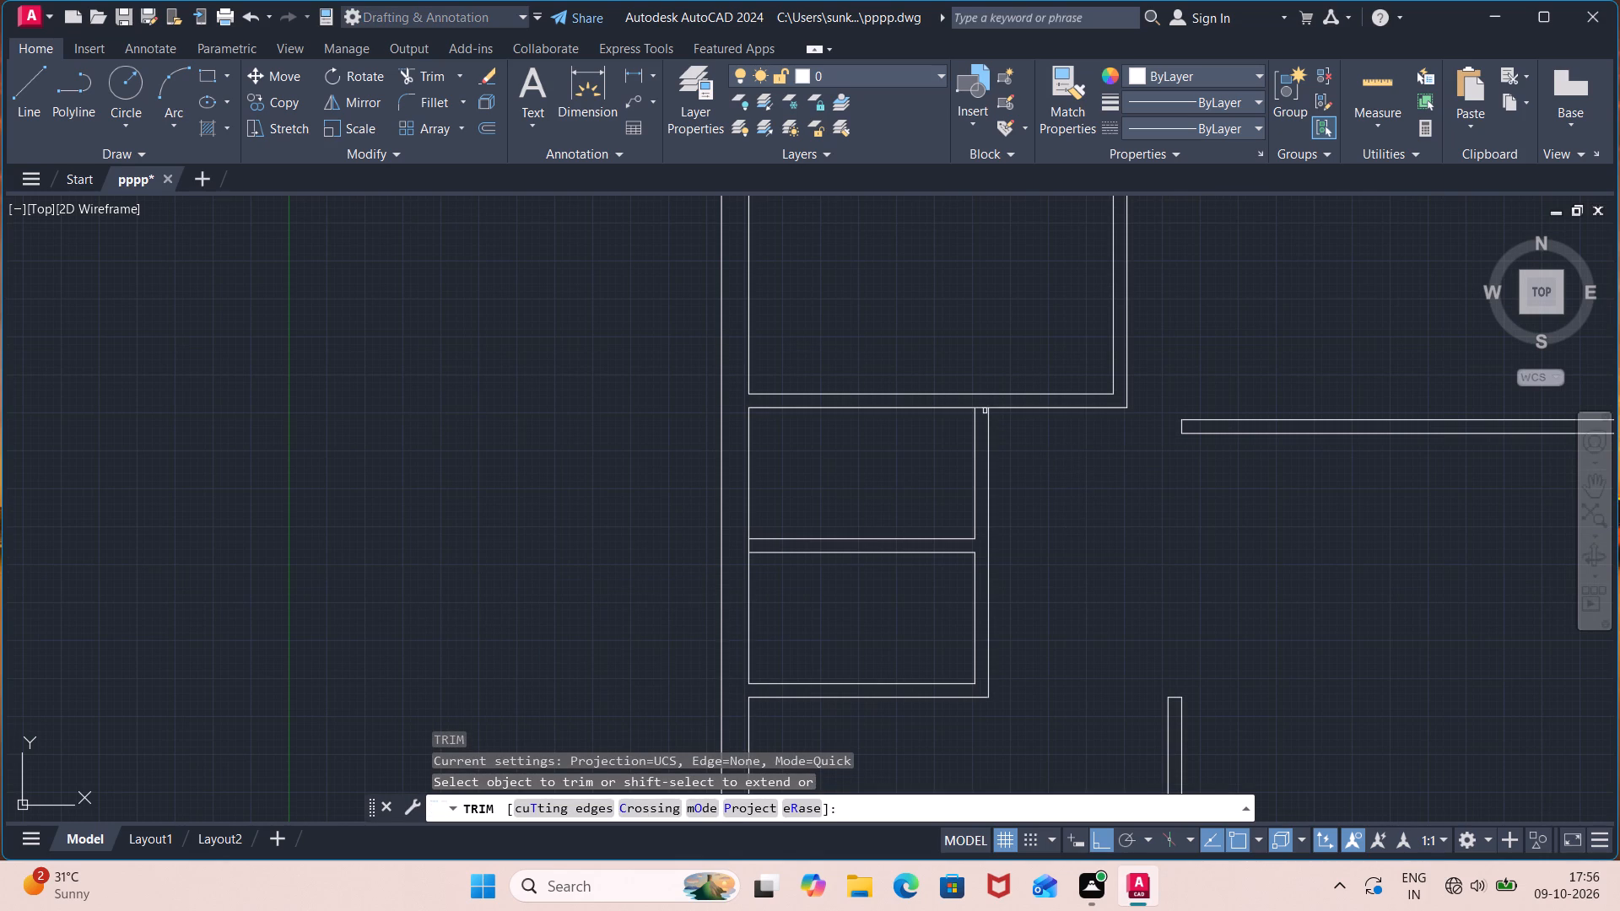
pyautogui.click(981, 410)
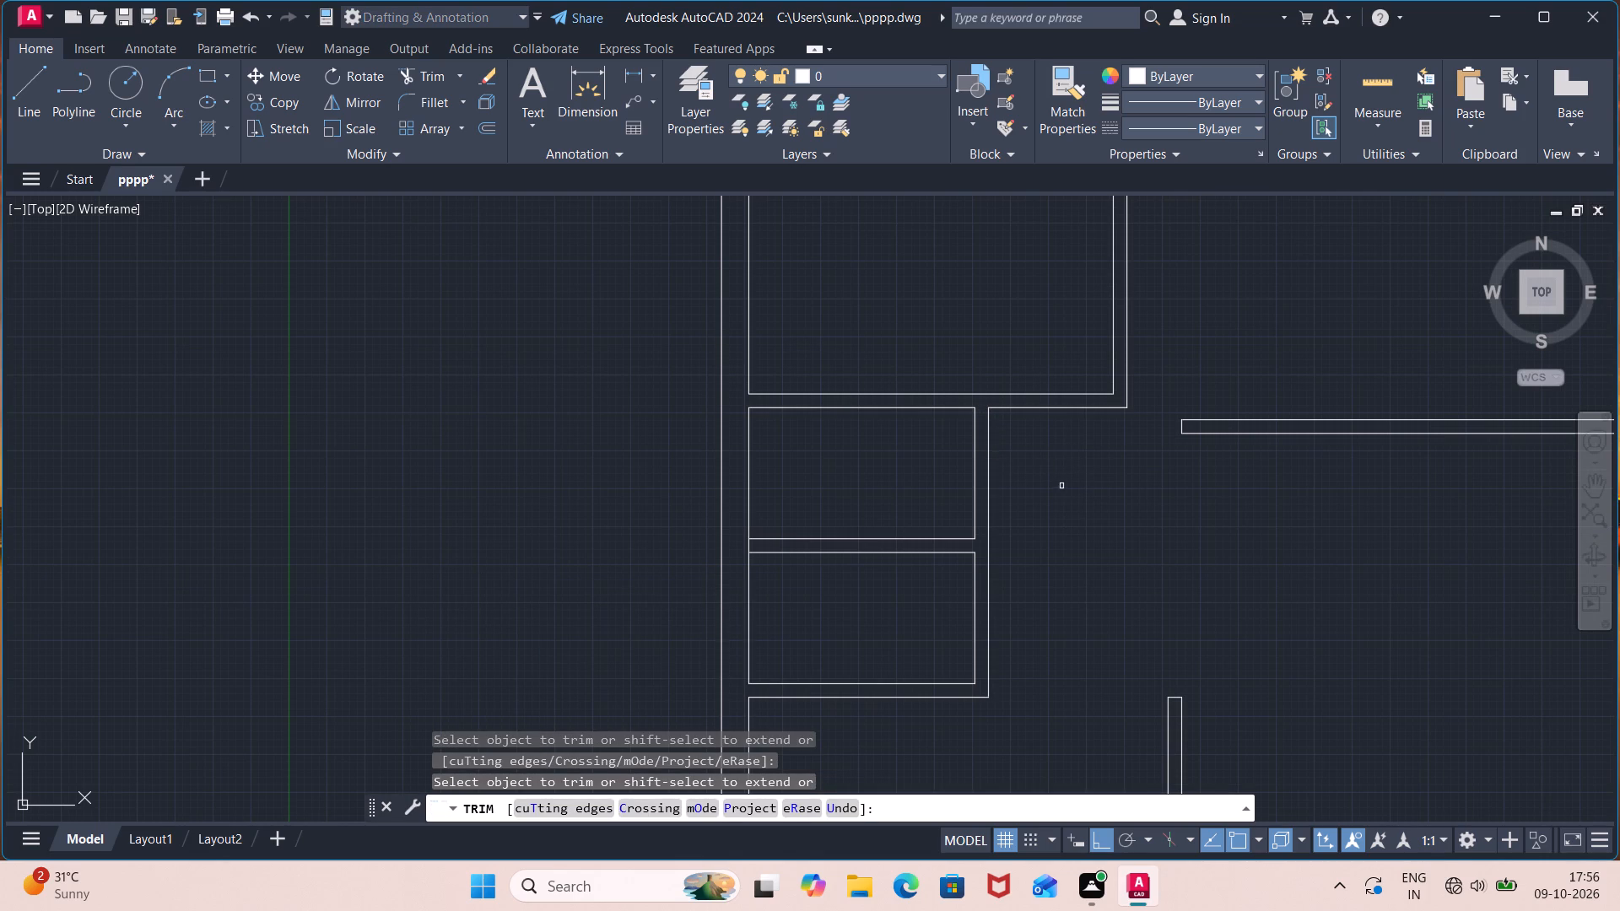
pyautogui.press('Escape')
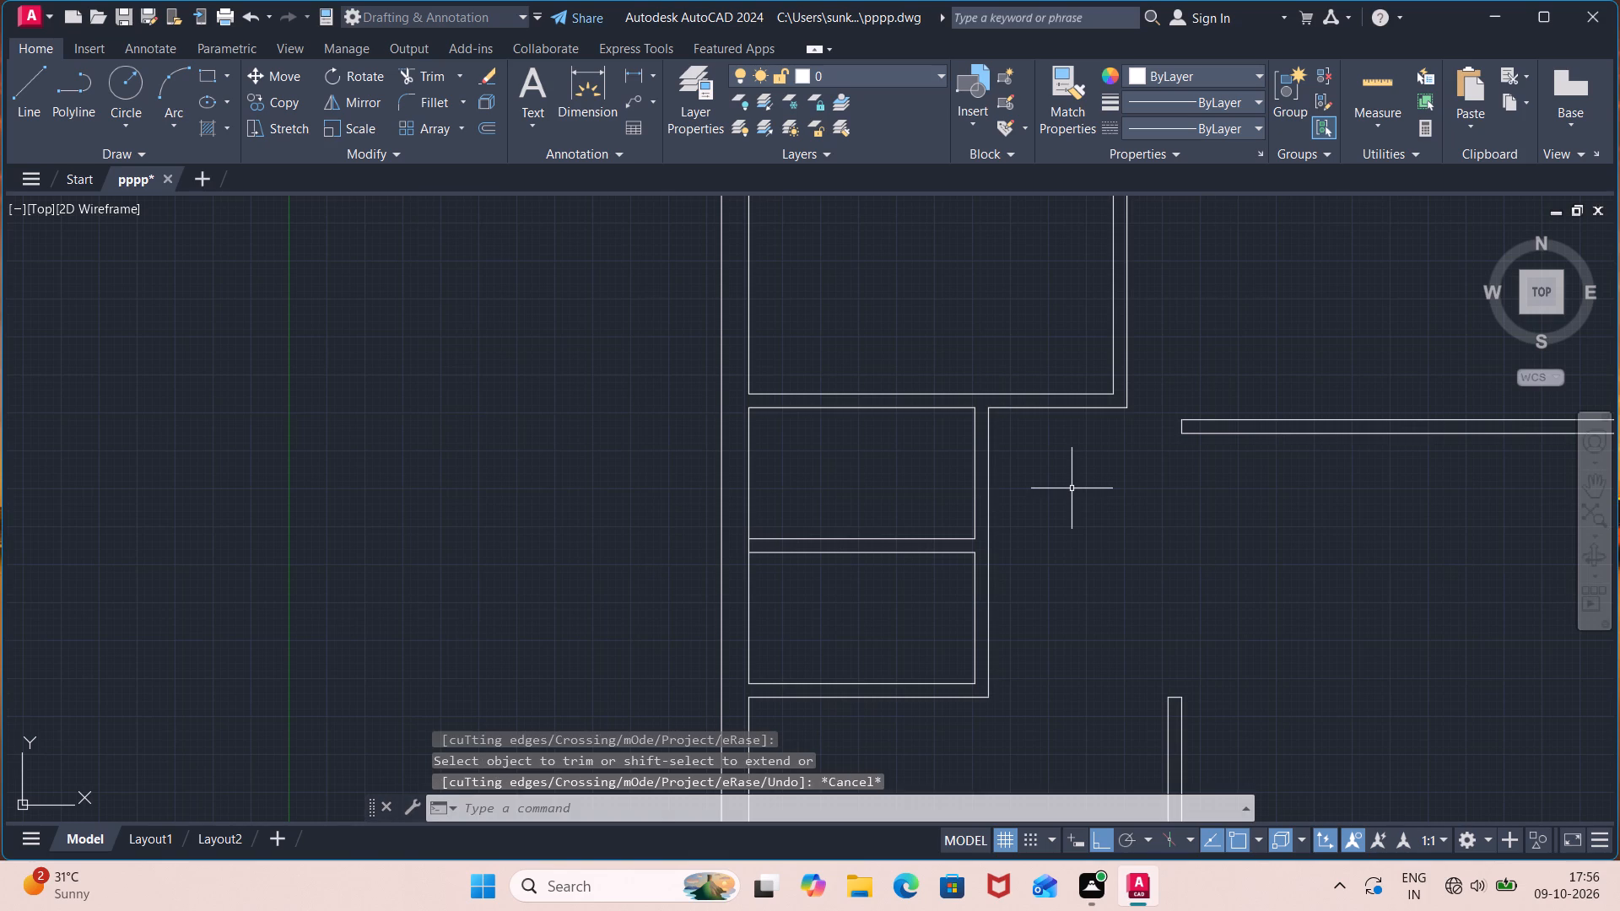
# Draw two short lines across the partition below the middle-left room, at the small rooms' outer wall line and the room's inner right corner.
pyautogui.press('l')
pyautogui.press('Return')
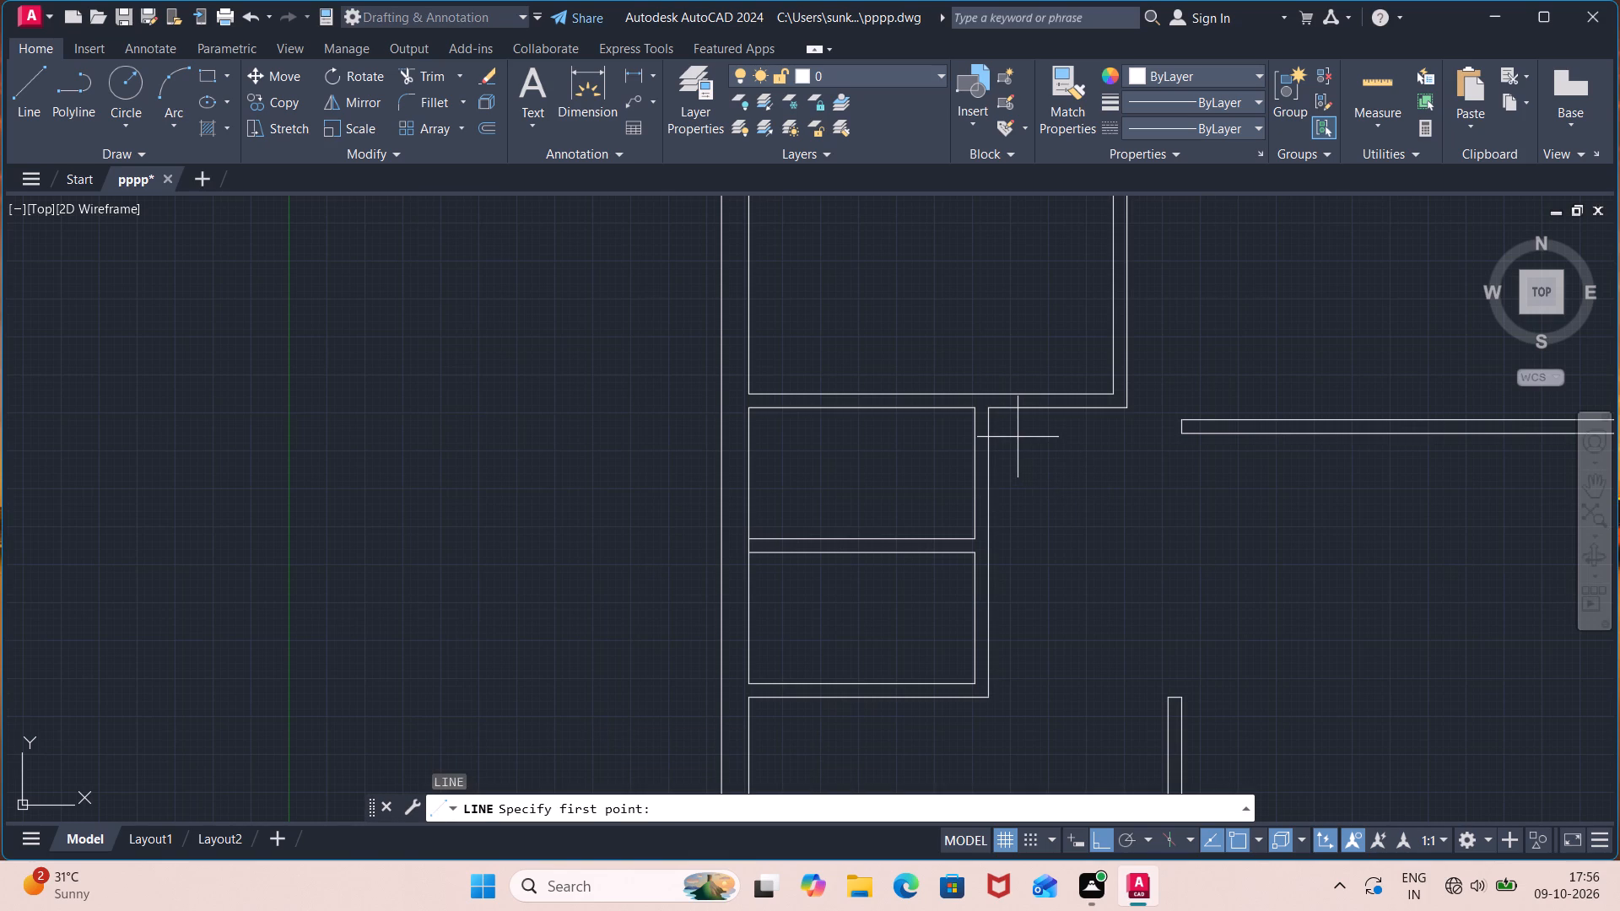
pyautogui.click(993, 409)
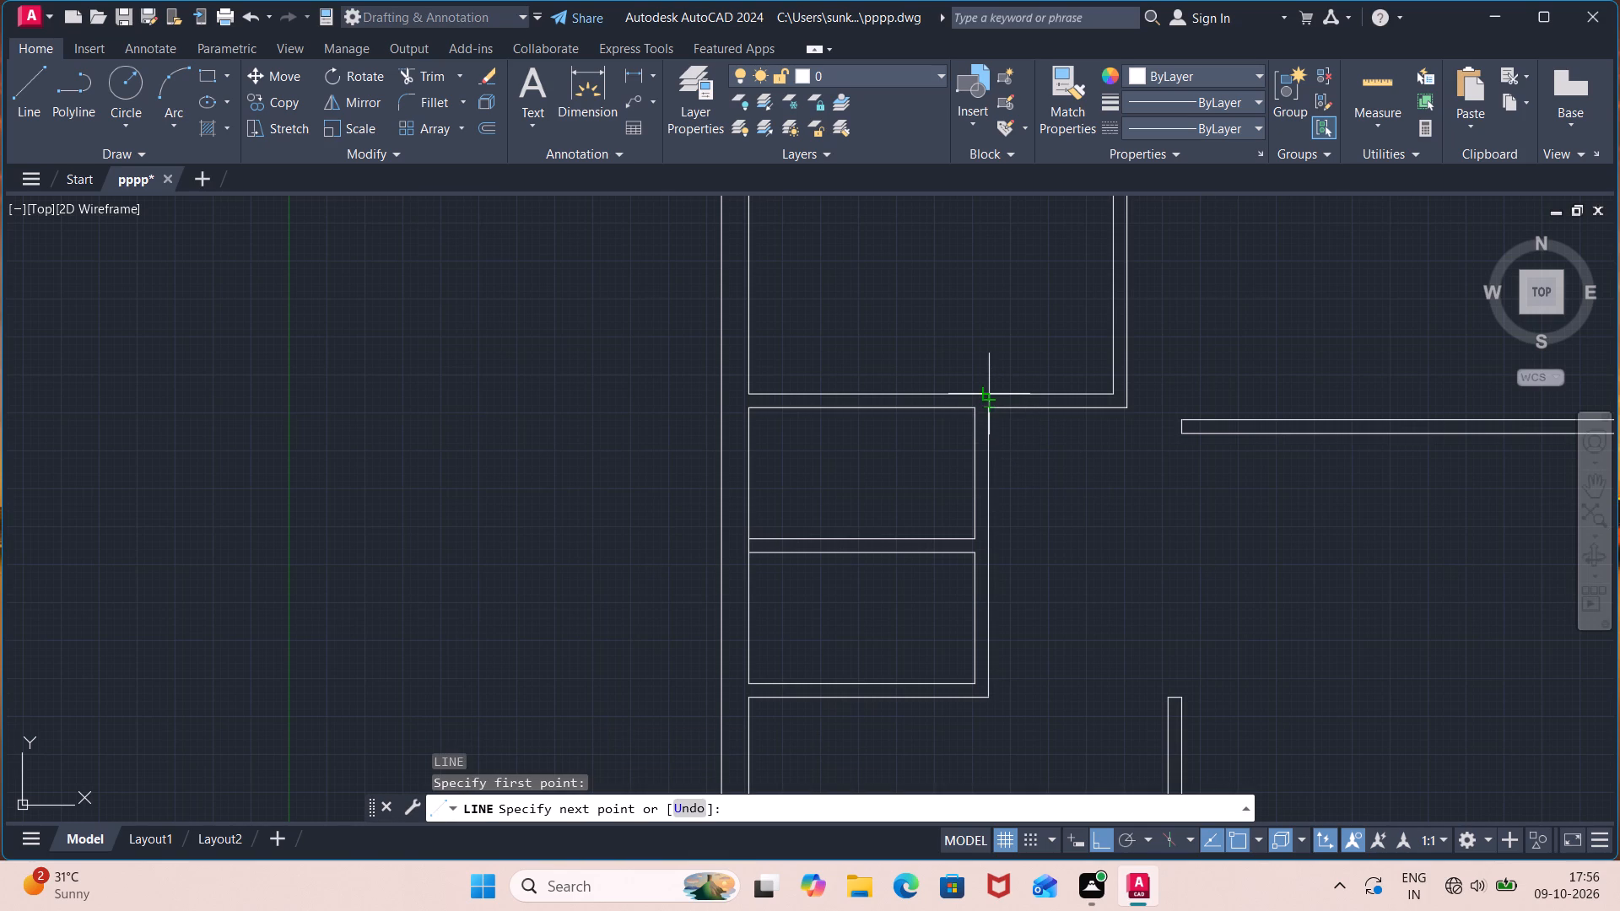
pyautogui.click(991, 391)
pyautogui.press('Escape')
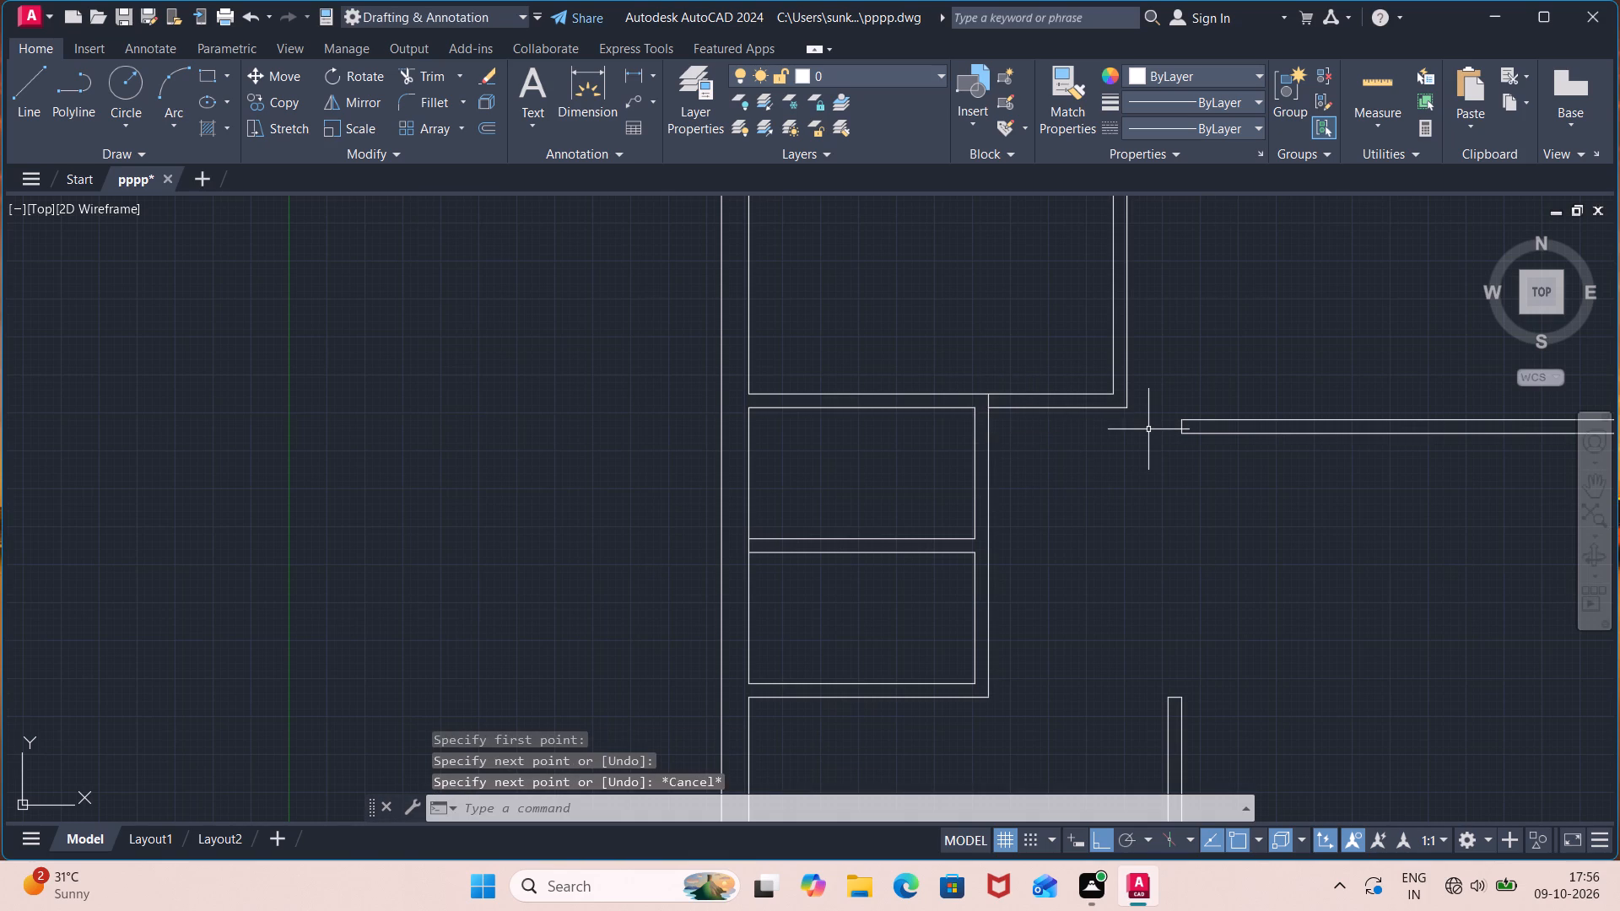
pyautogui.press('l')
pyautogui.press('Return')
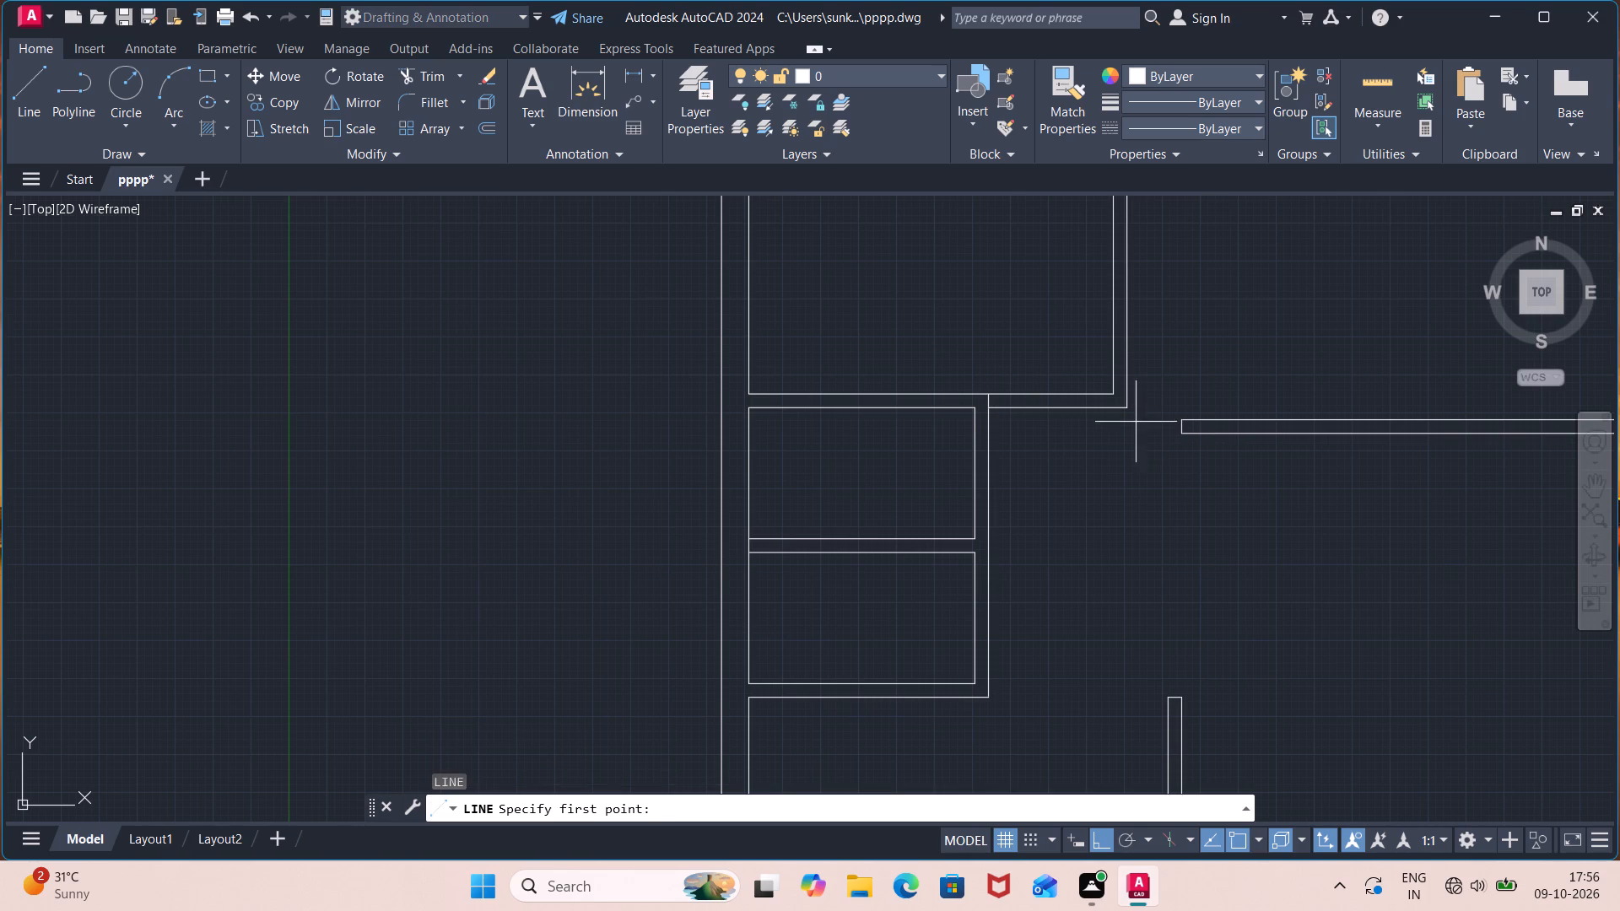
pyautogui.click(1111, 392)
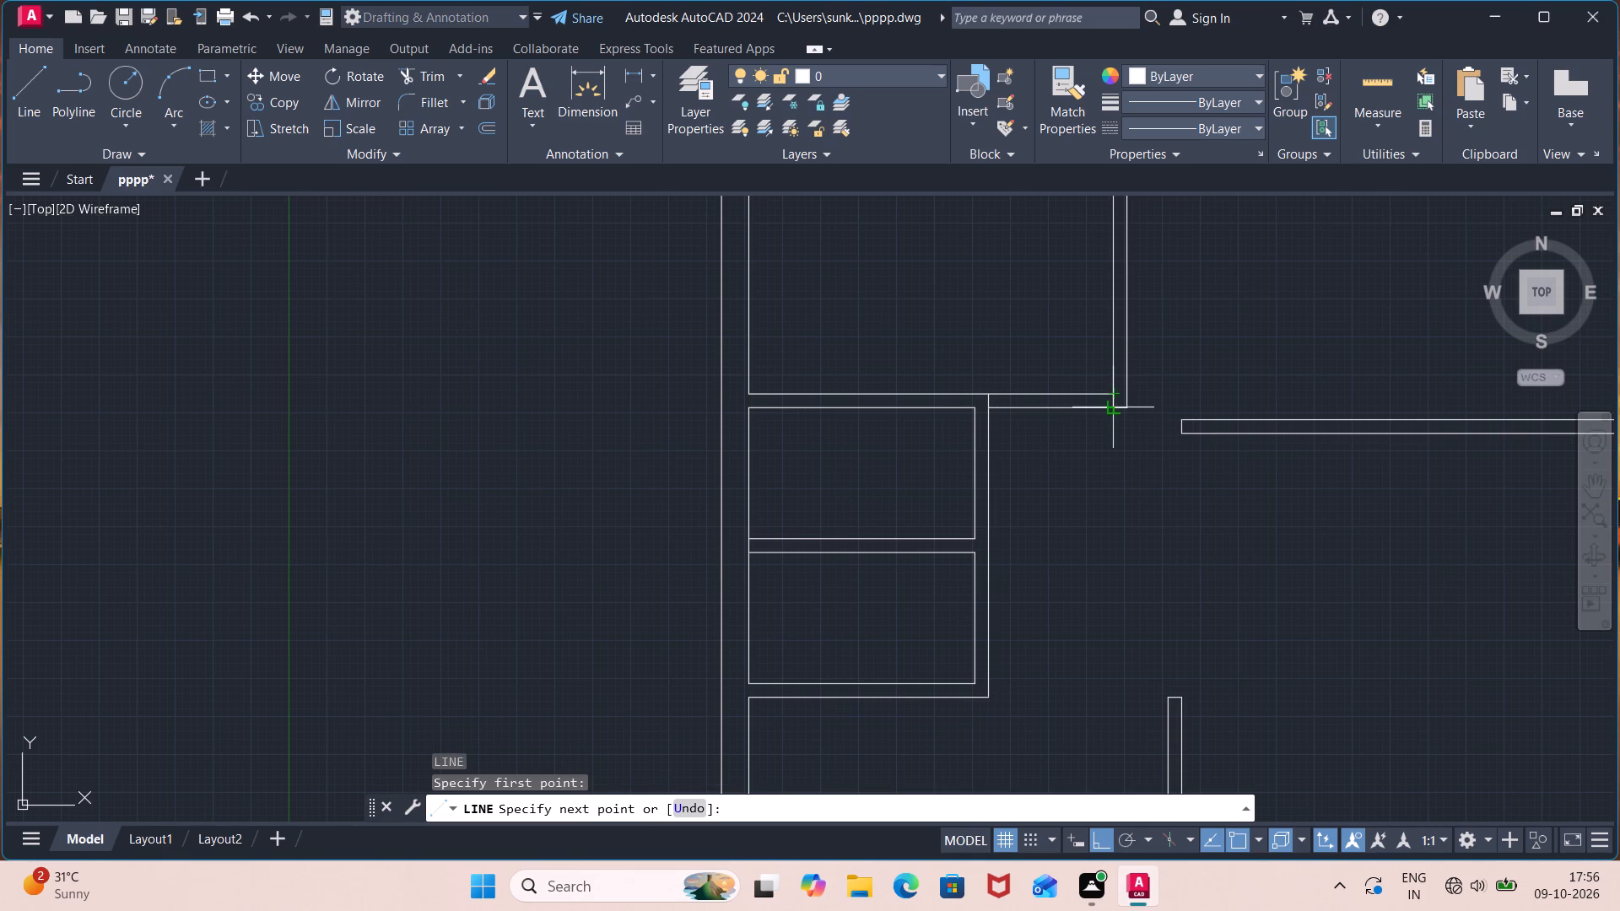
pyautogui.click(1114, 407)
pyautogui.press('Escape')
# Trim both partition lines between the two short lines to open a gap in the middle-left room's bottom wall.
pyautogui.write('tr')
pyautogui.press('Return')
pyautogui.click(1080, 372)
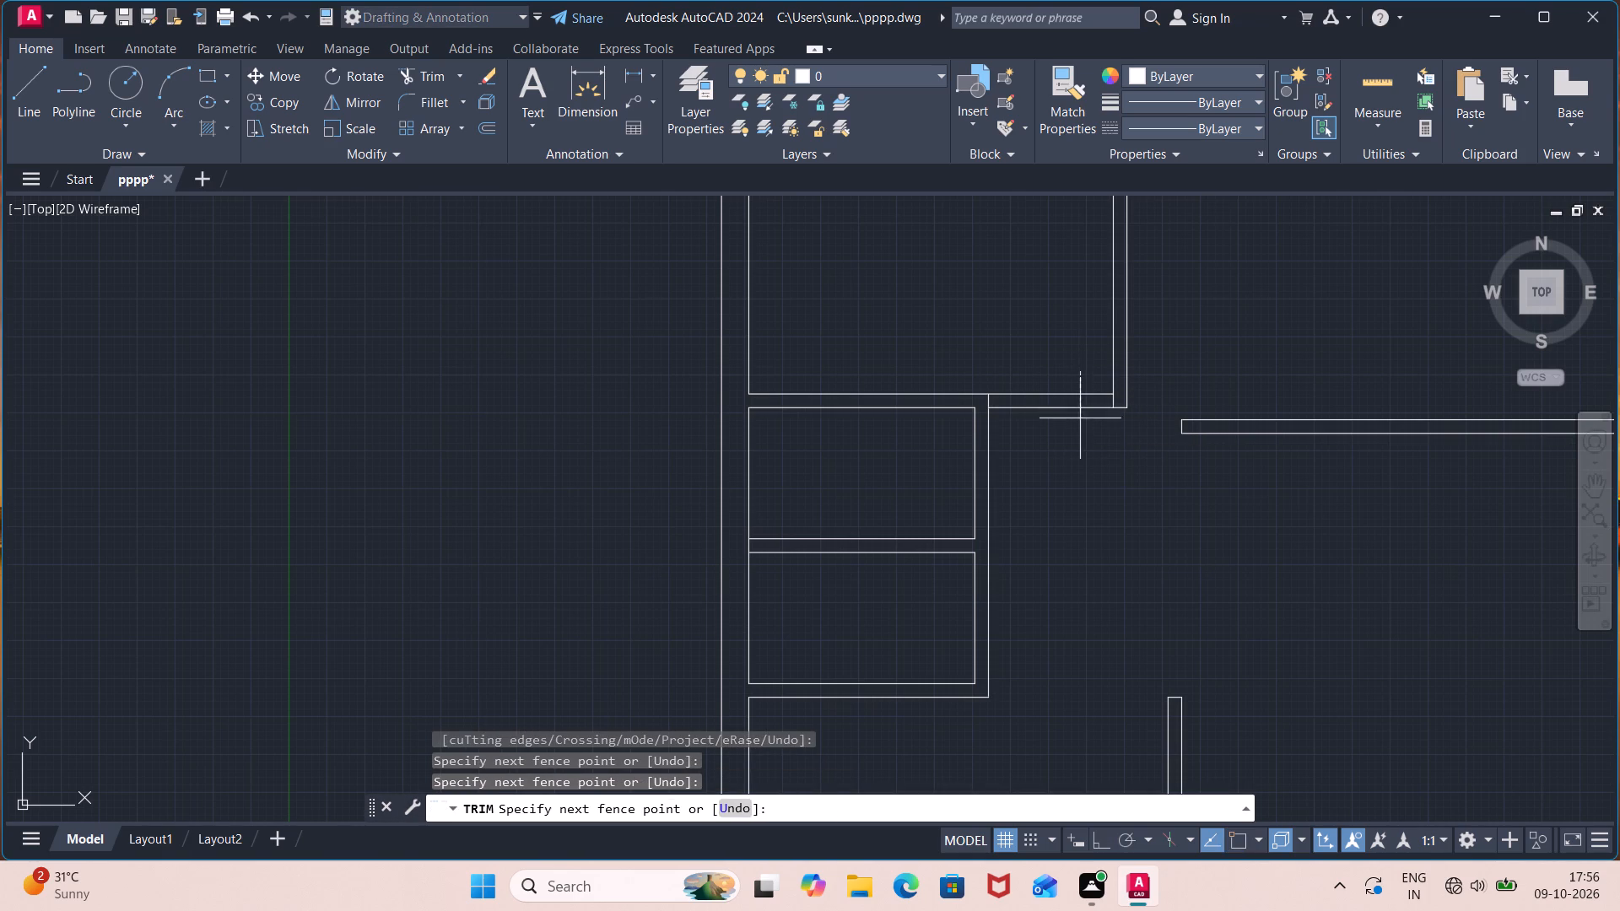
pyautogui.click(1080, 440)
pyautogui.scroll(-1, 1227, 502)
pyautogui.moveTo(1265, 504); pyautogui.dragTo(1204, 506, button='middle')
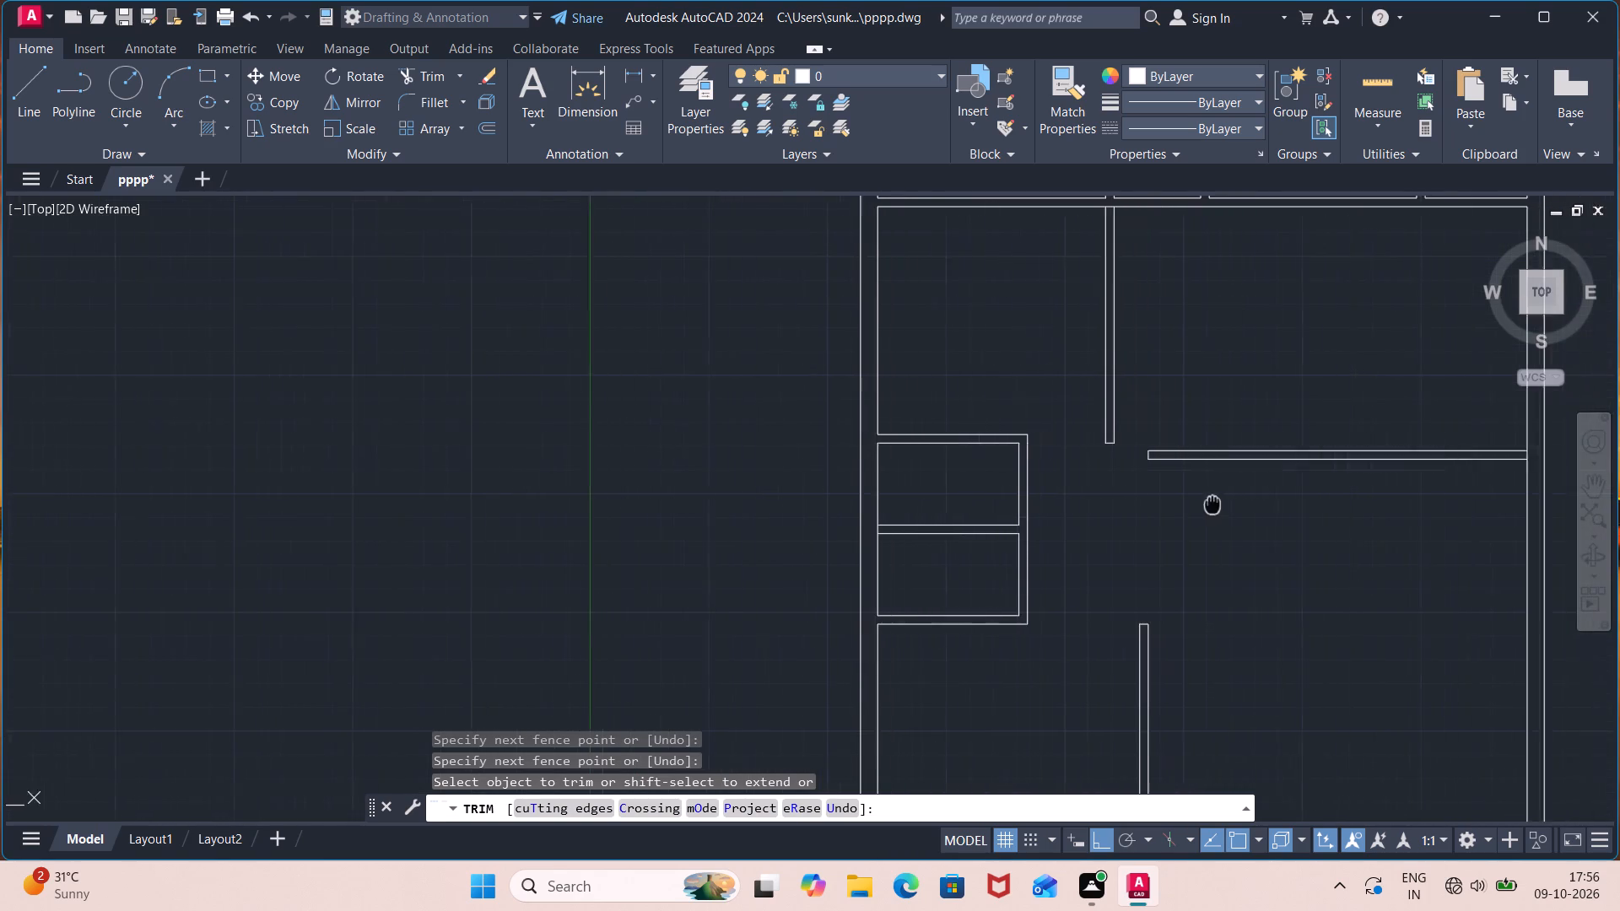
pyautogui.moveTo(1204, 506); pyautogui.dragTo(1071, 559, button='middle')
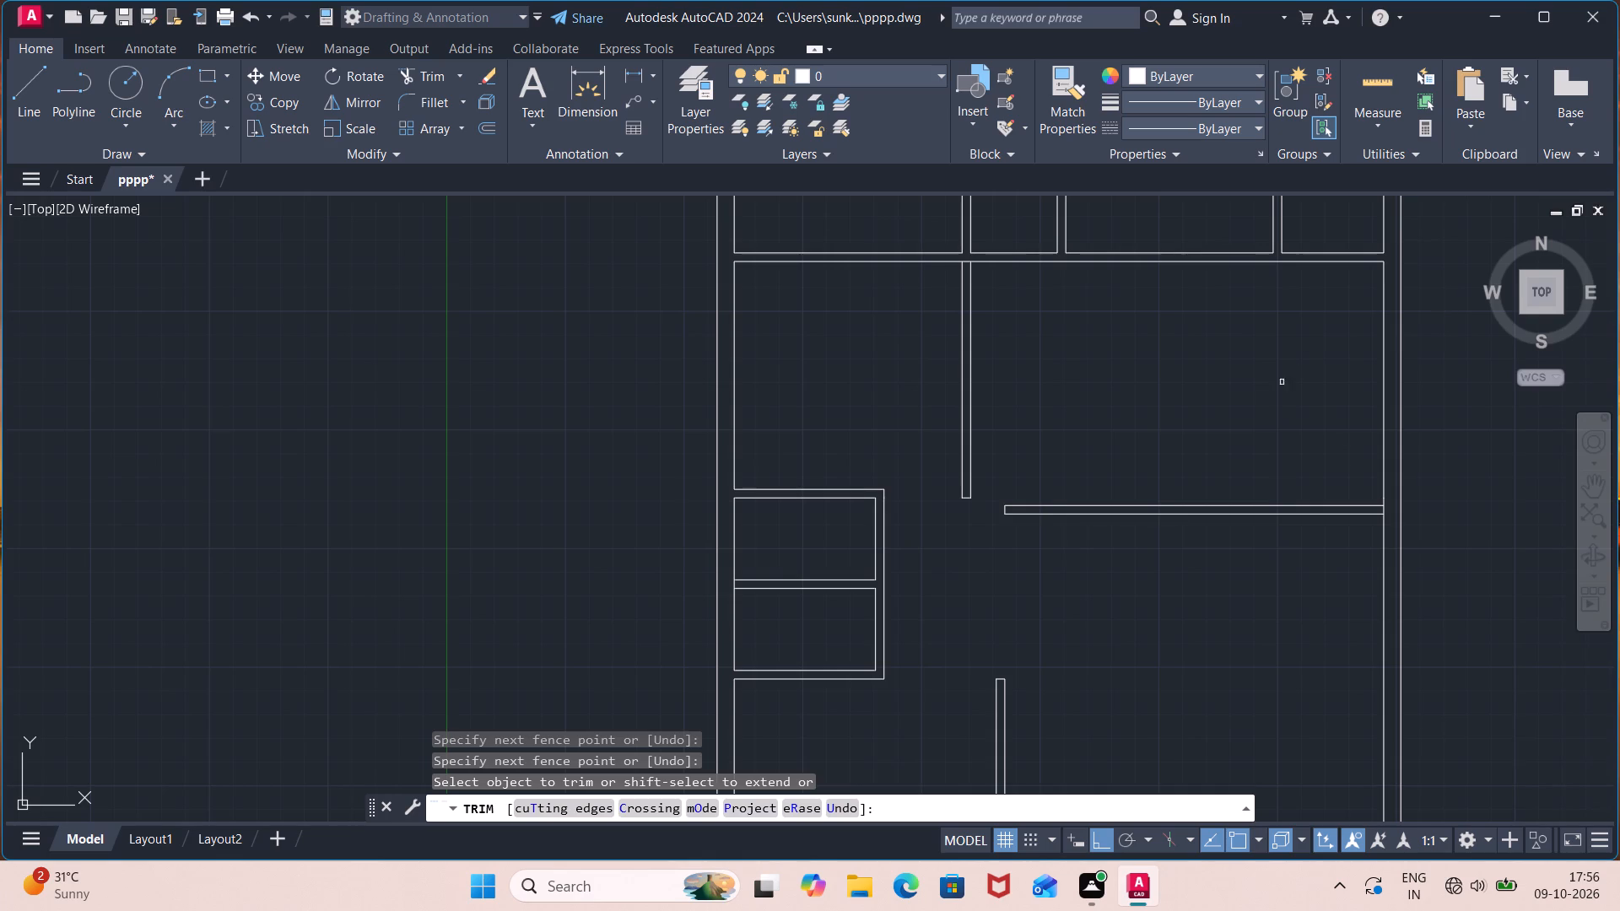
pyautogui.moveTo(1262, 393); pyautogui.dragTo(1164, 583, button='middle')
pyautogui.press('l')
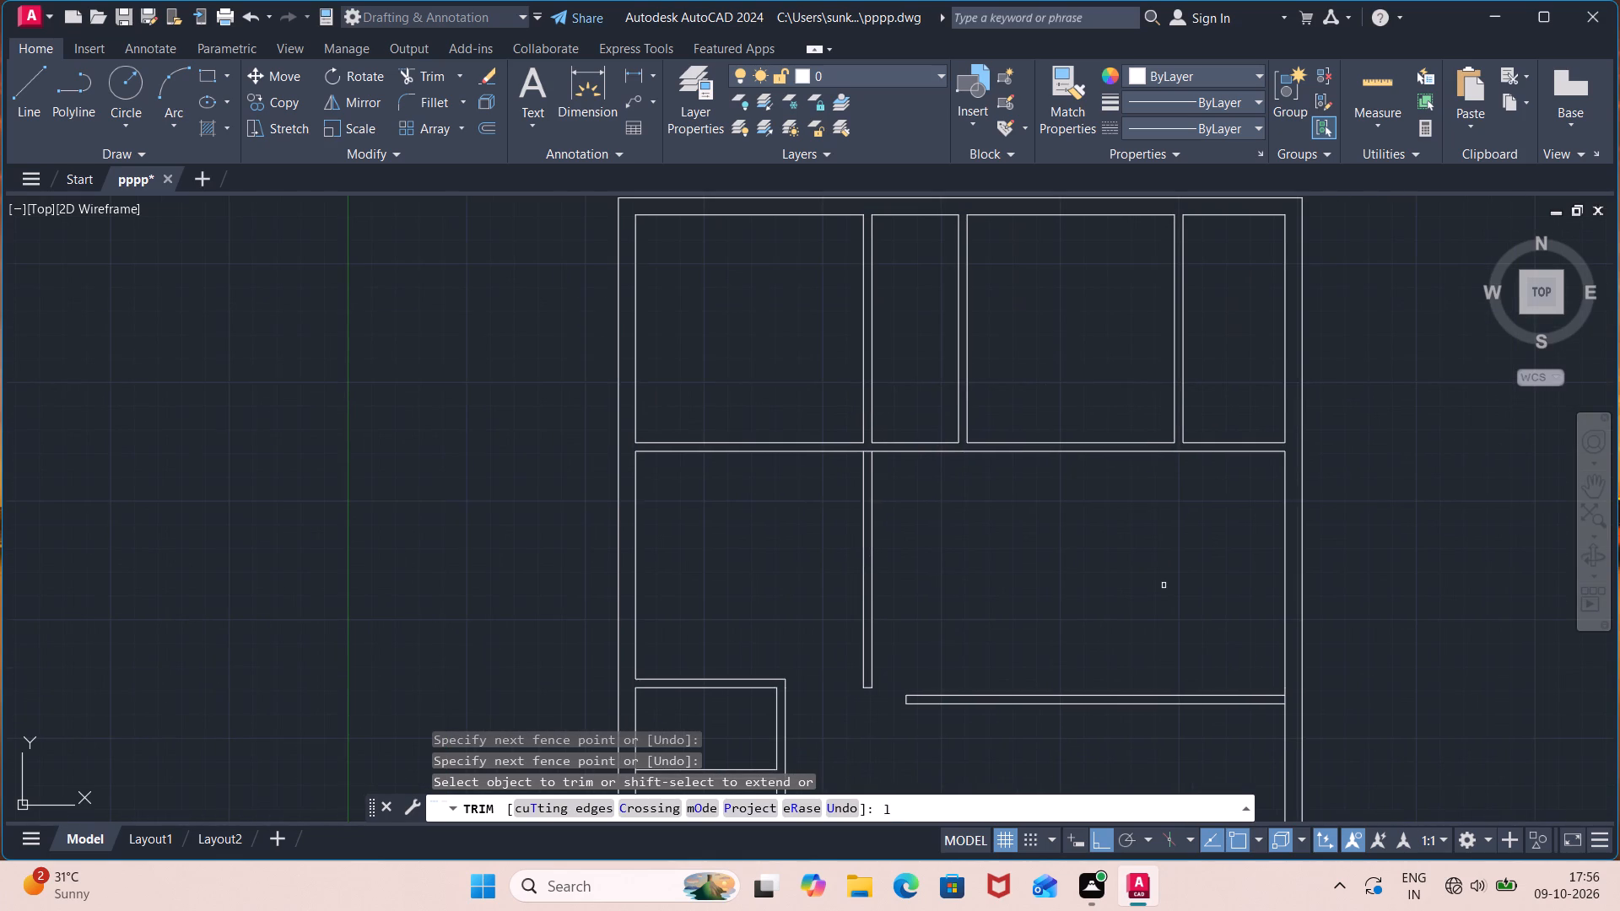
pyautogui.press('Return')
pyautogui.press('Escape')
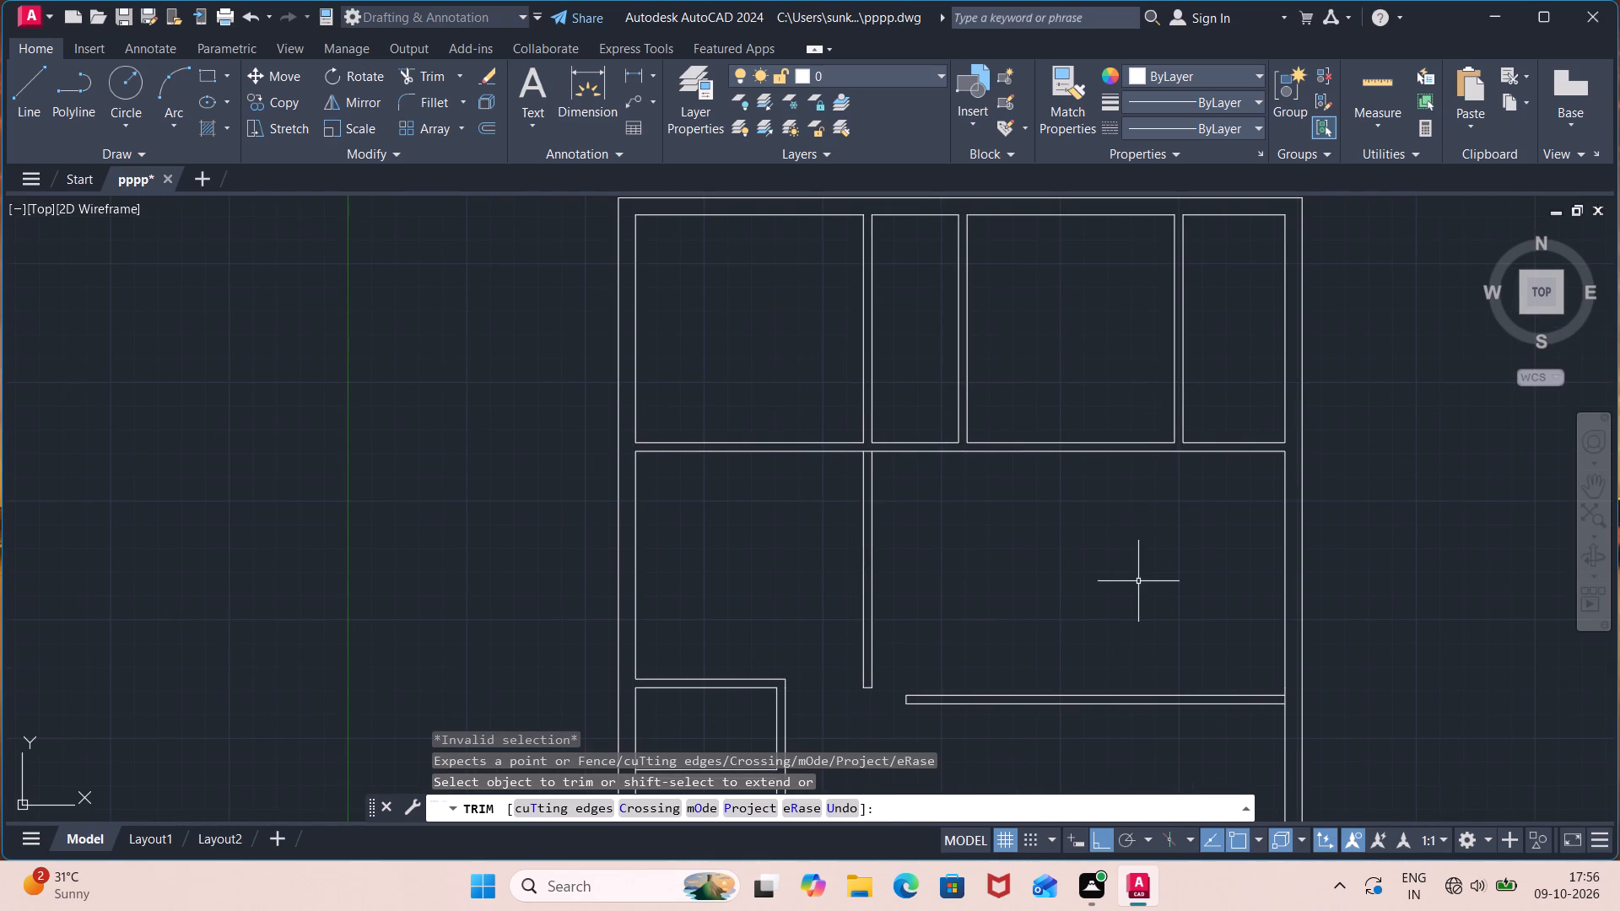
# Draw two short lines across the partition below the third top room, at its left wall line and partway along its bottom.
pyautogui.press('l')
pyautogui.press('Return')
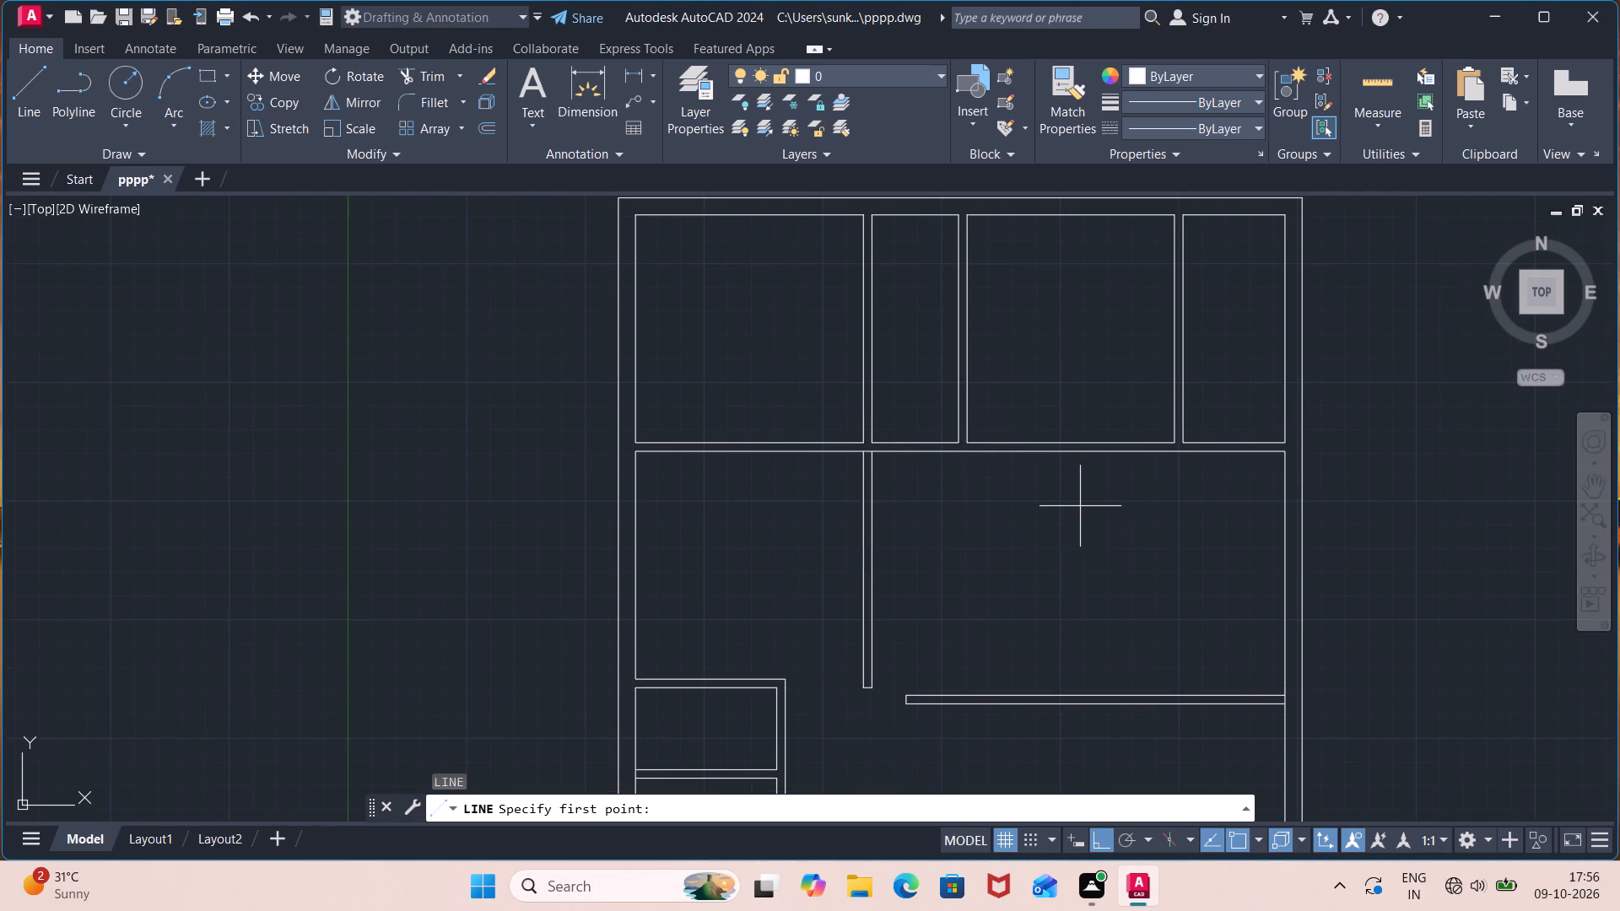
pyautogui.click(971, 445)
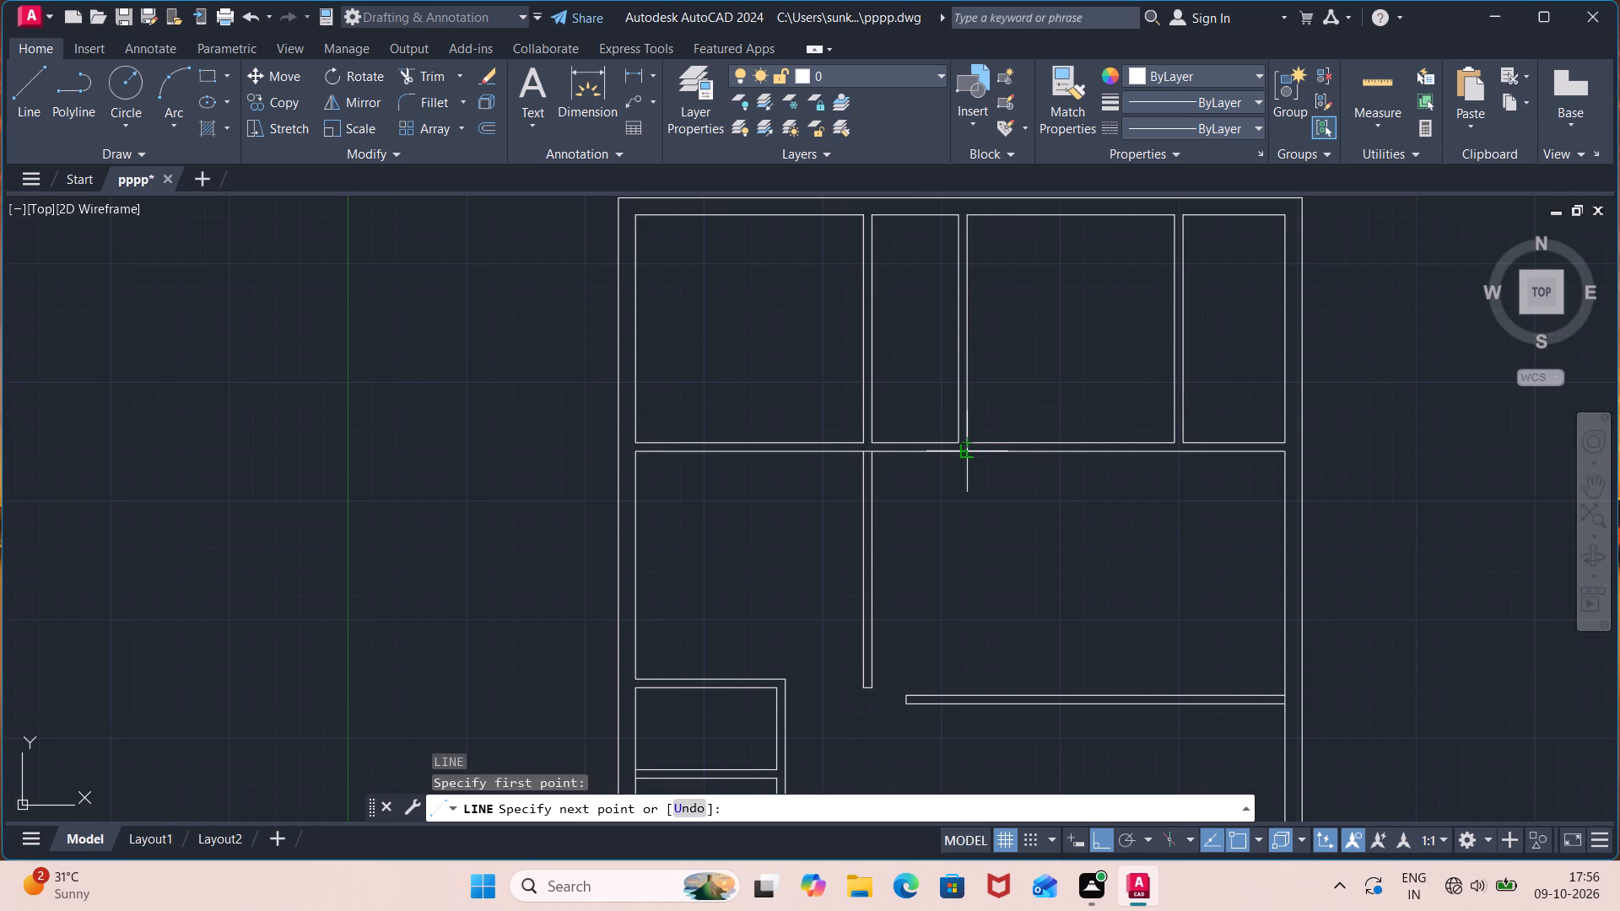
pyautogui.click(969, 450)
pyautogui.press('Escape')
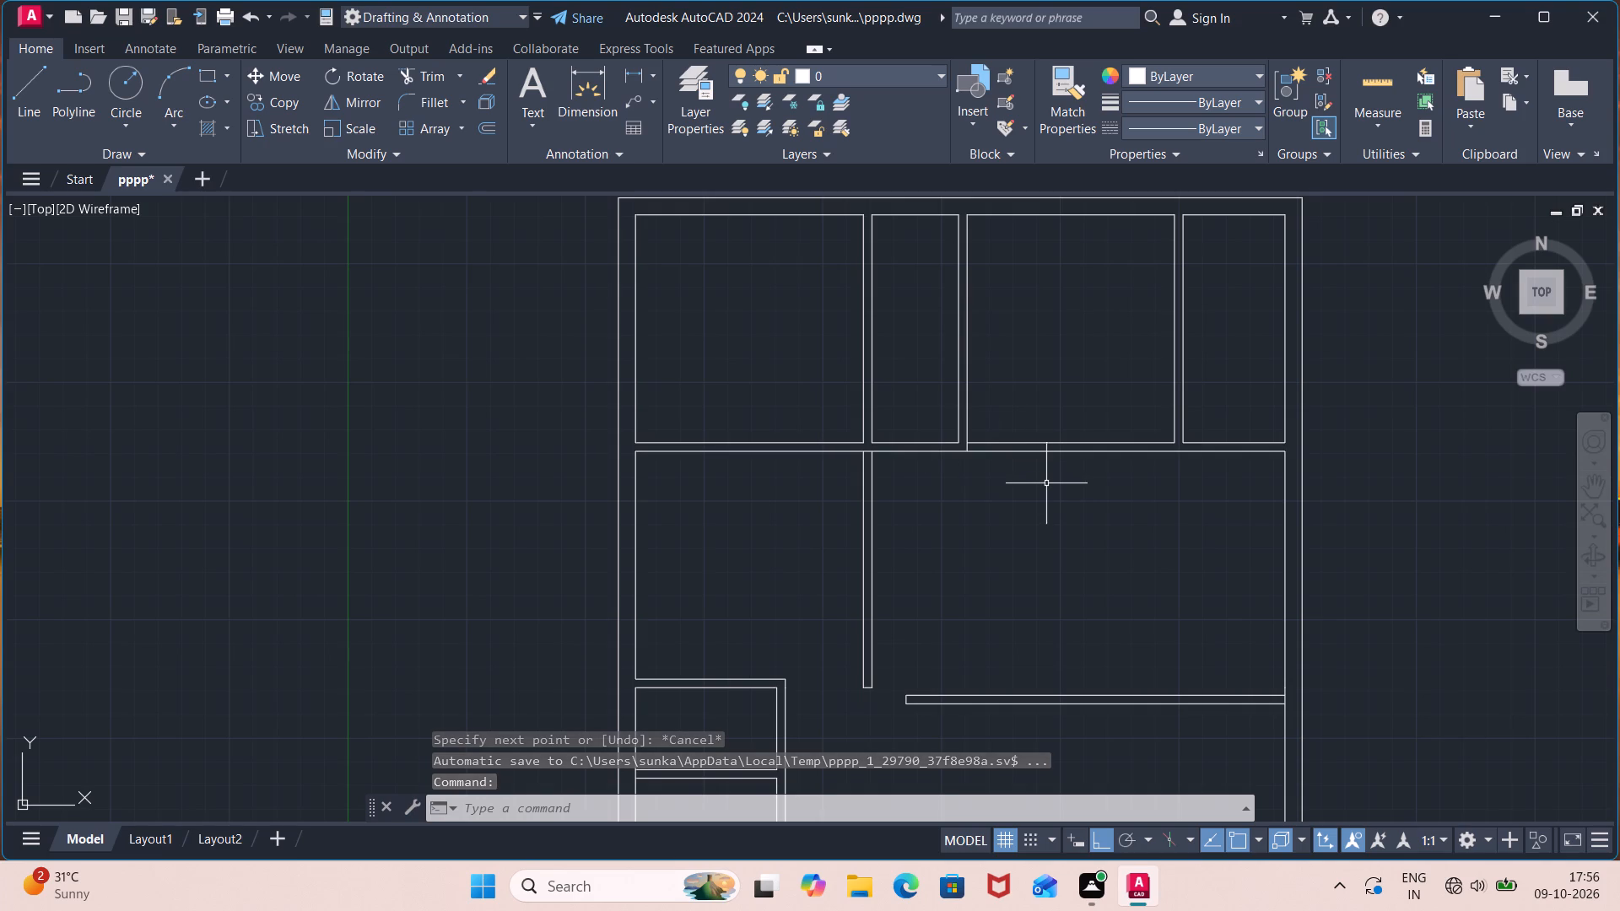
pyautogui.press('l')
pyautogui.press('Return')
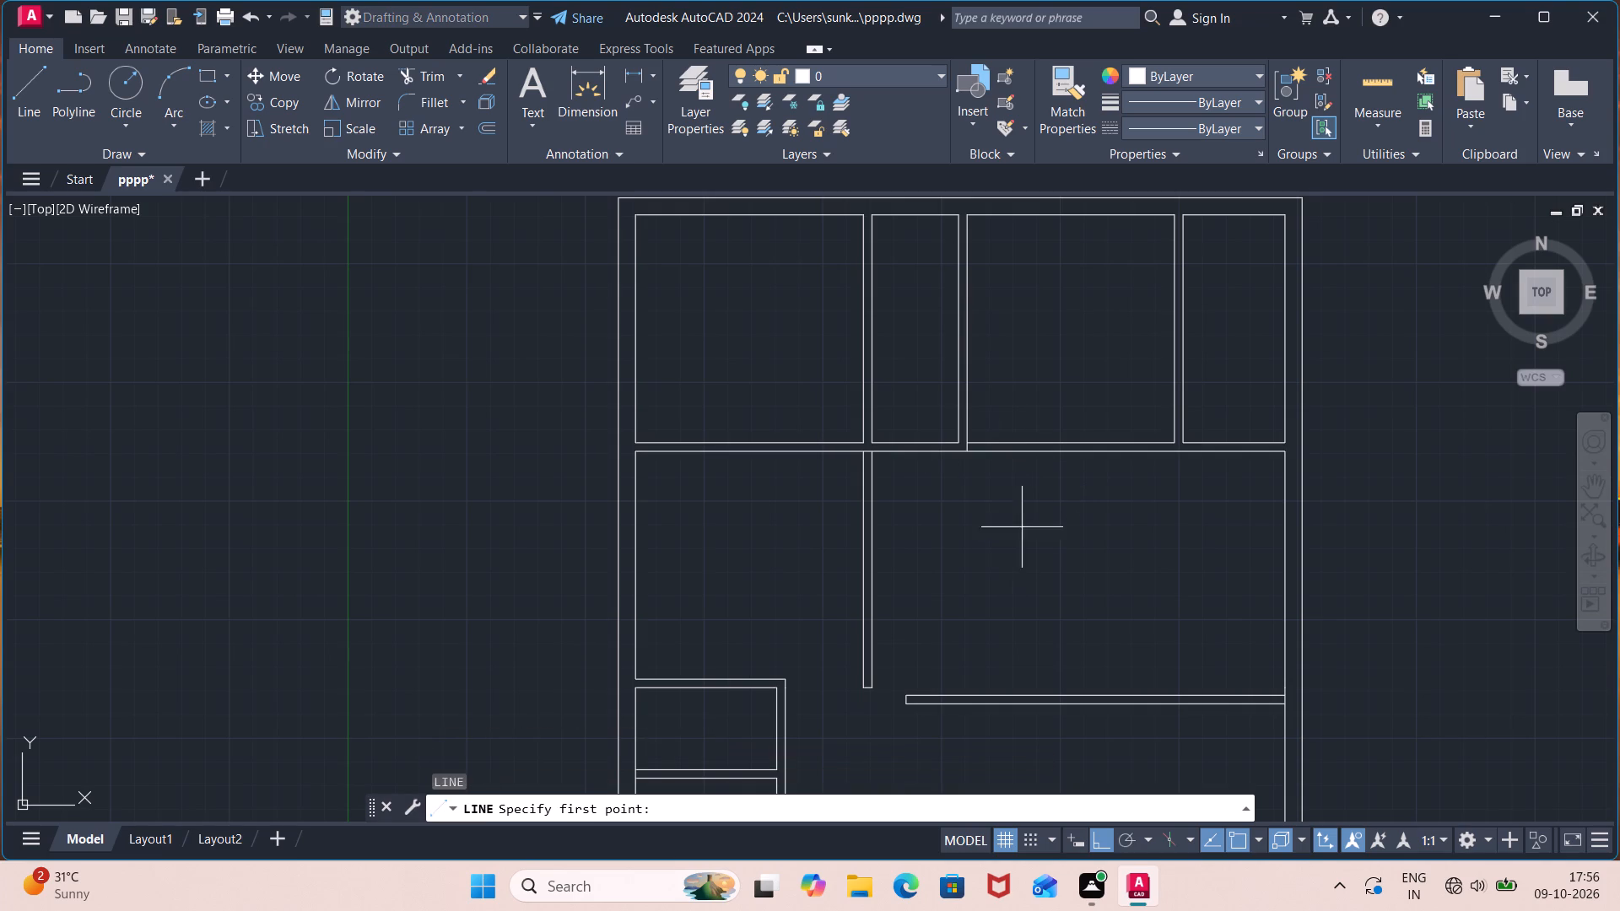
pyautogui.click(1058, 442)
pyautogui.click(1058, 453)
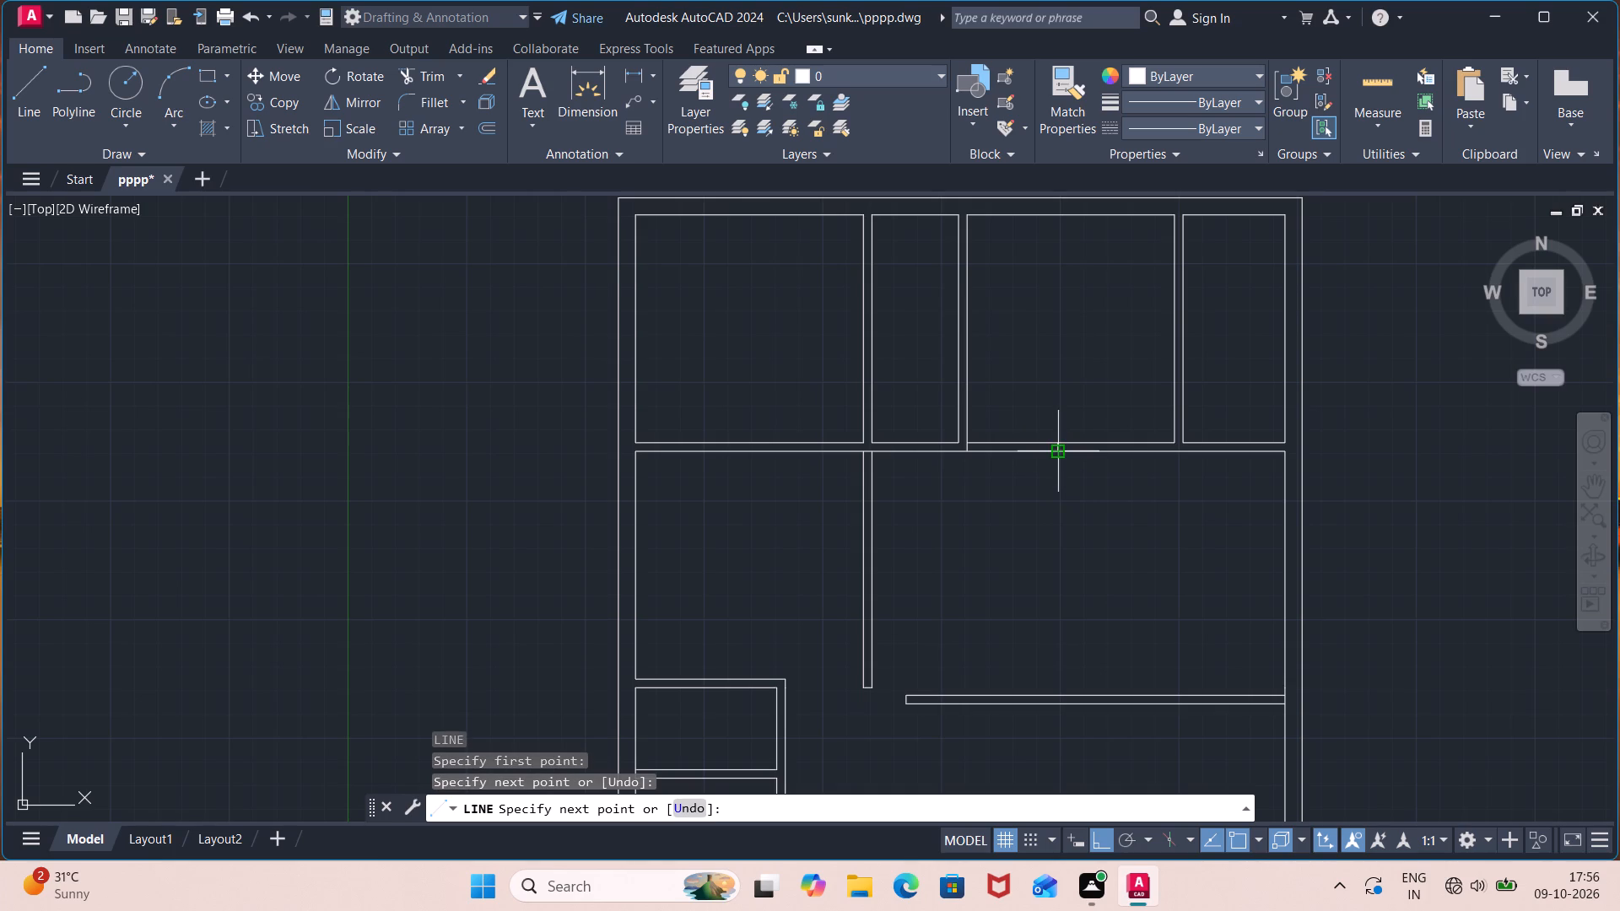
pyautogui.press('Escape')
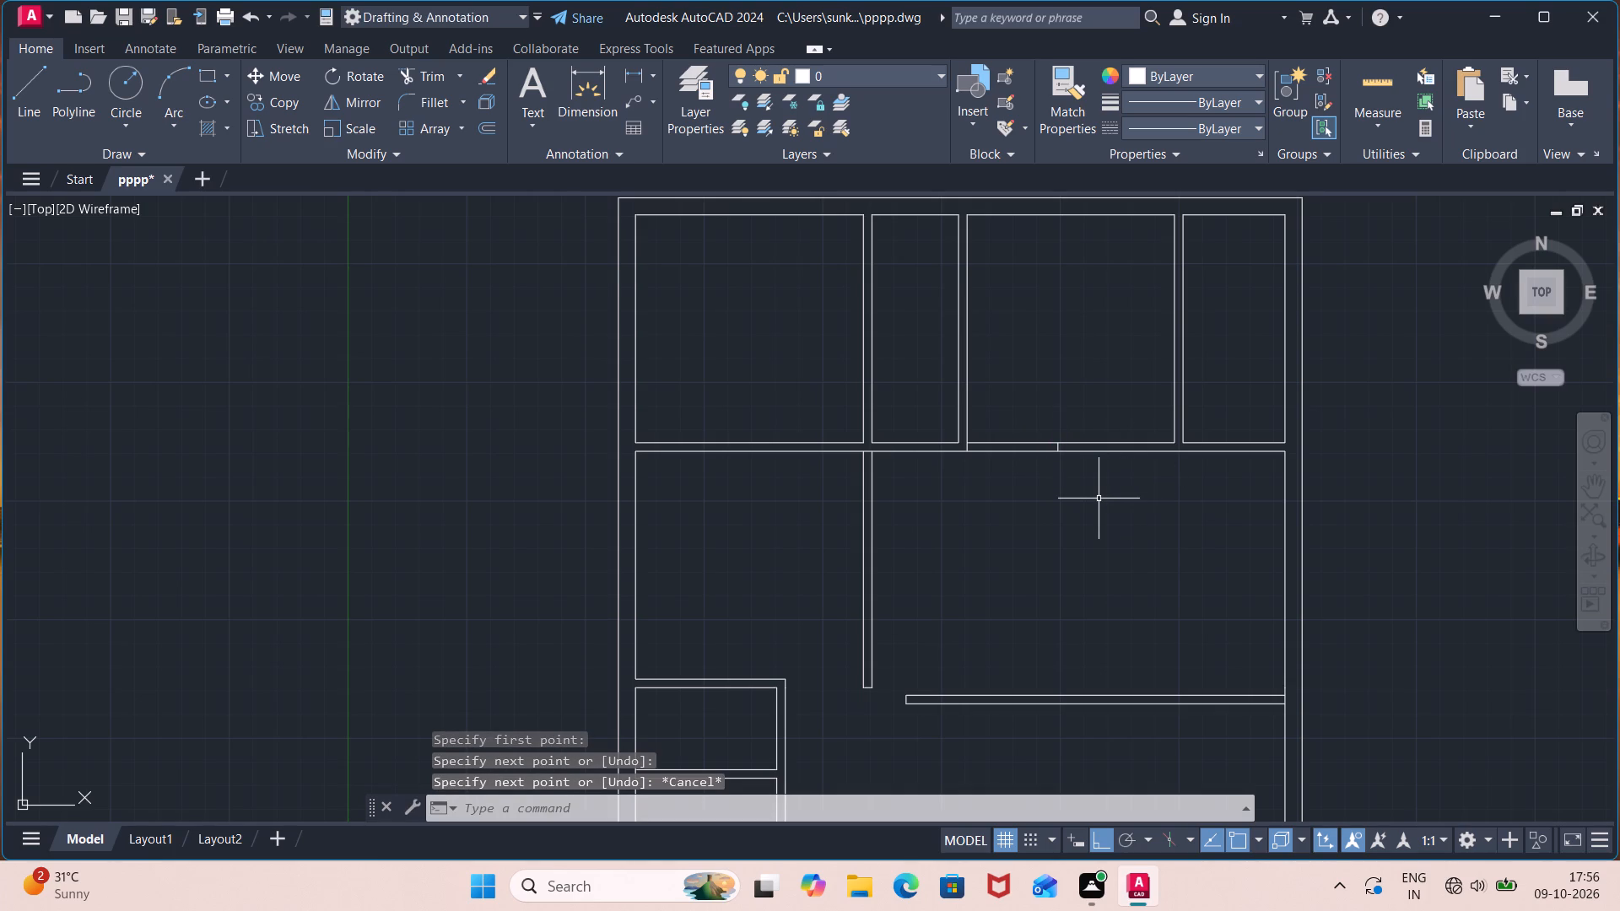
# Trim both partition lines between the two short lines to open a gap in the third top room's bottom wall.
pyautogui.write('tr')
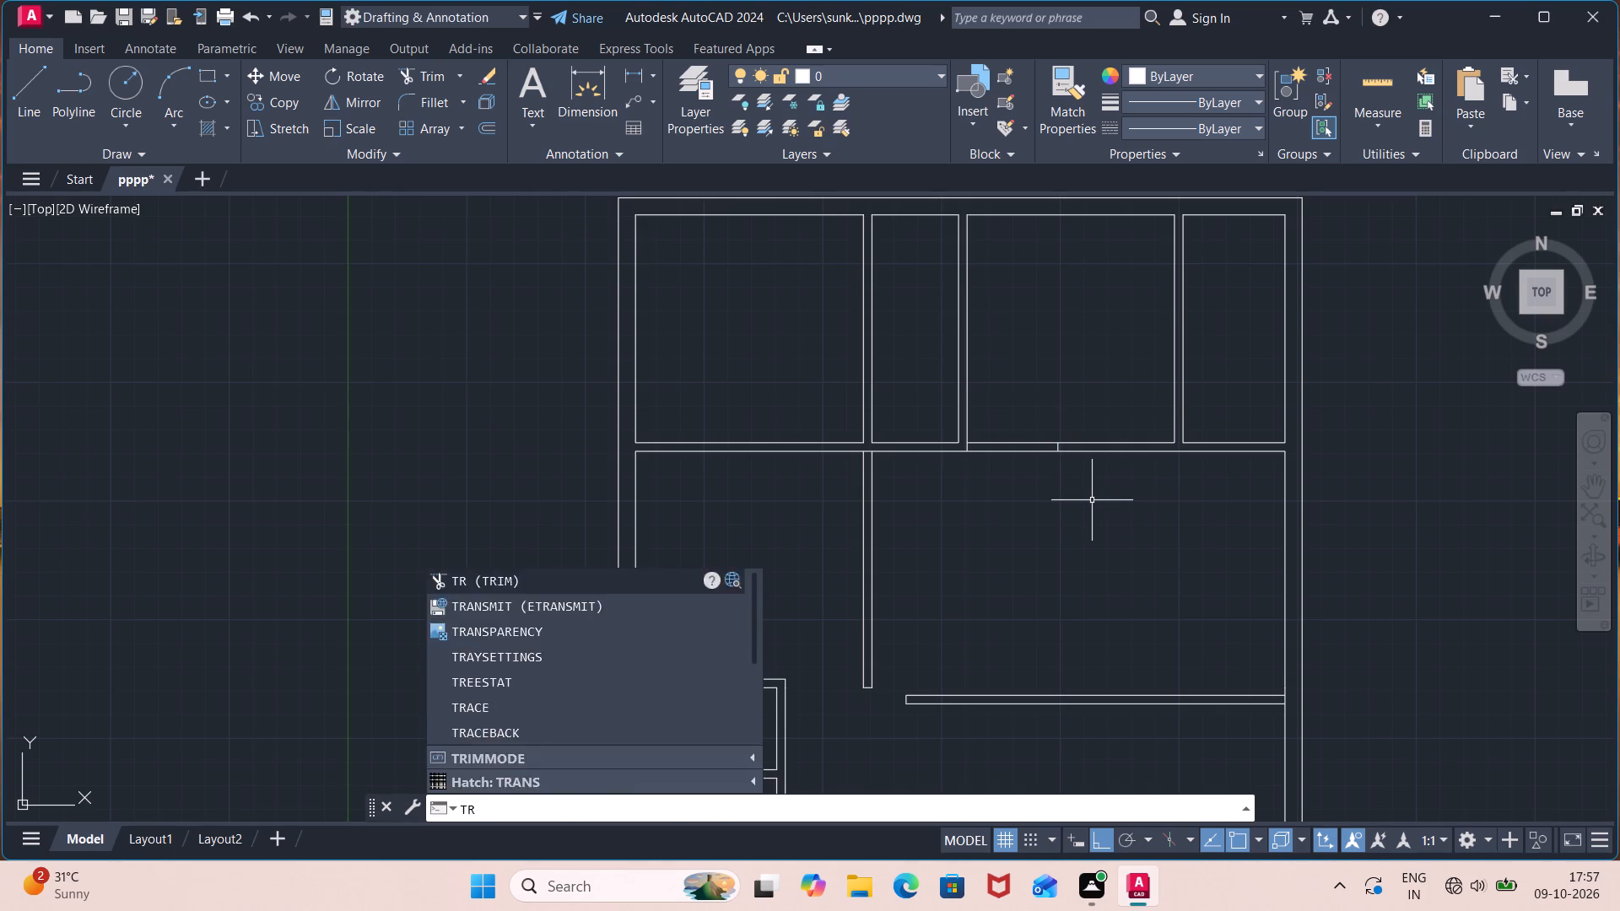
pyautogui.press('Return')
pyautogui.click(1028, 414)
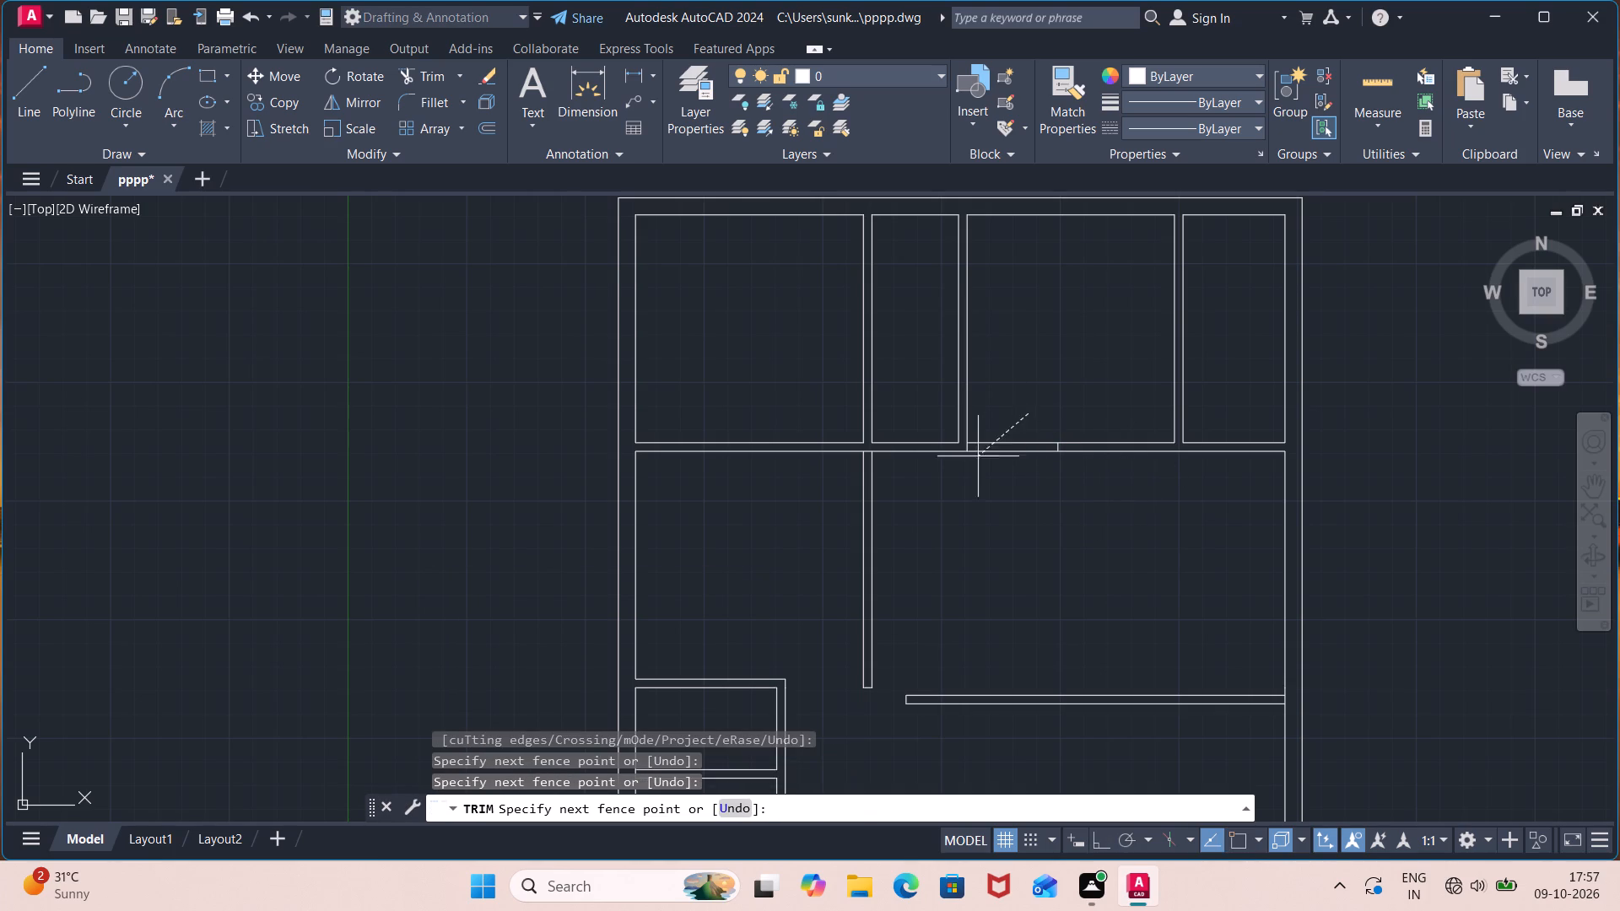
pyautogui.click(977, 477)
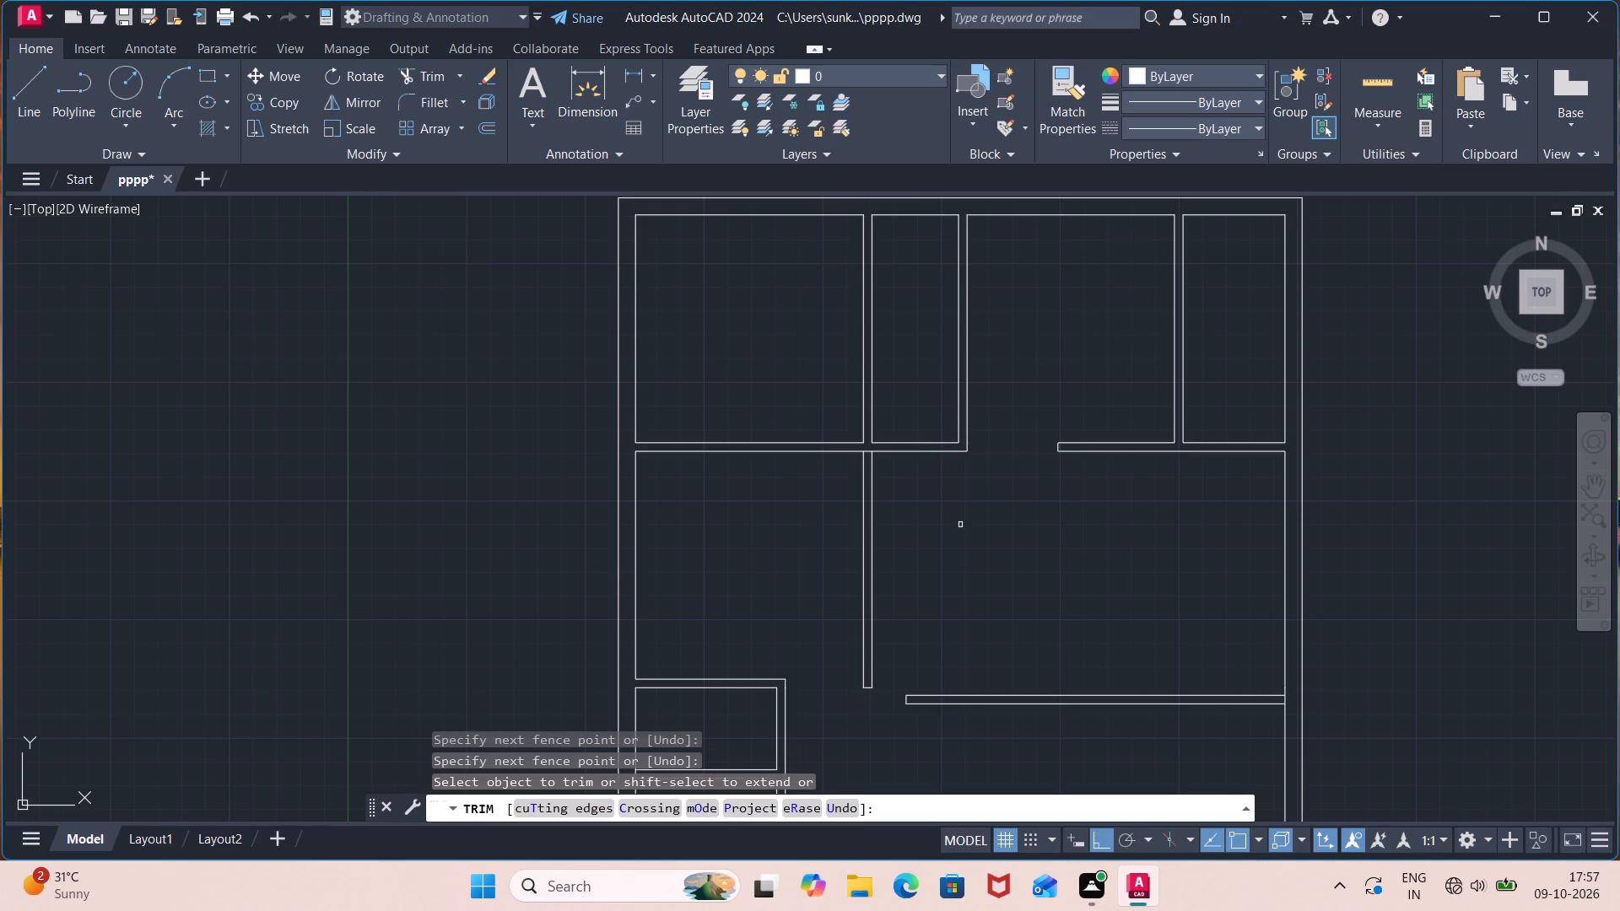
pyautogui.press('Escape')
pyautogui.press('Escape')
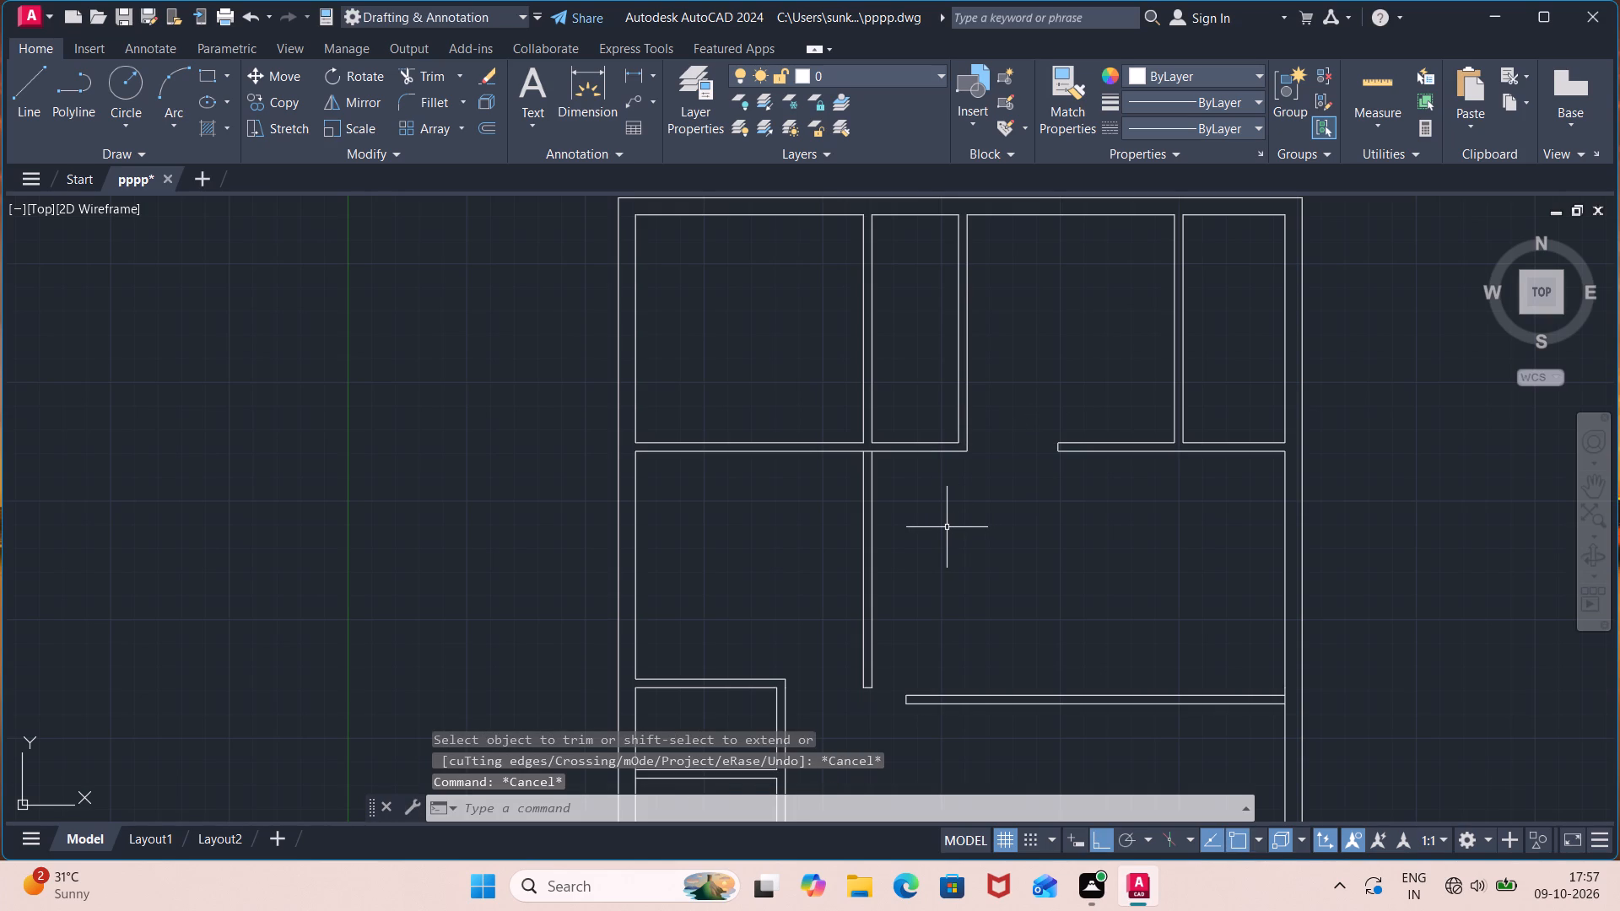
# Draw two short lines across the partition between the third and fourth top rooms, at its bottom end and partway up.
pyautogui.press('l')
pyautogui.press('Return')
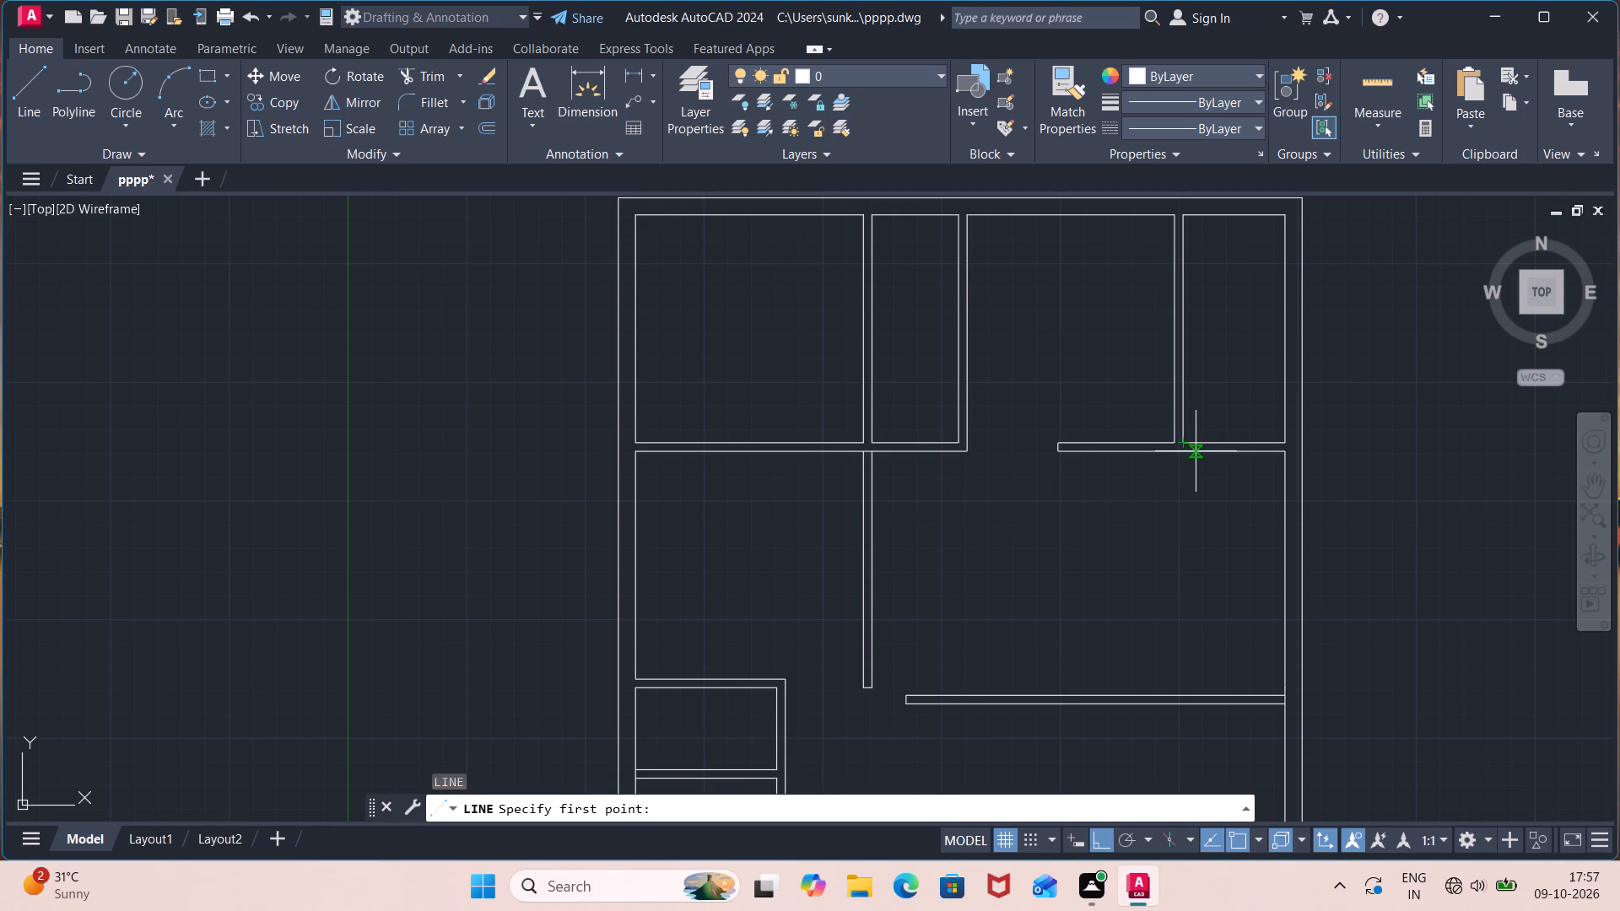
pyautogui.click(1190, 440)
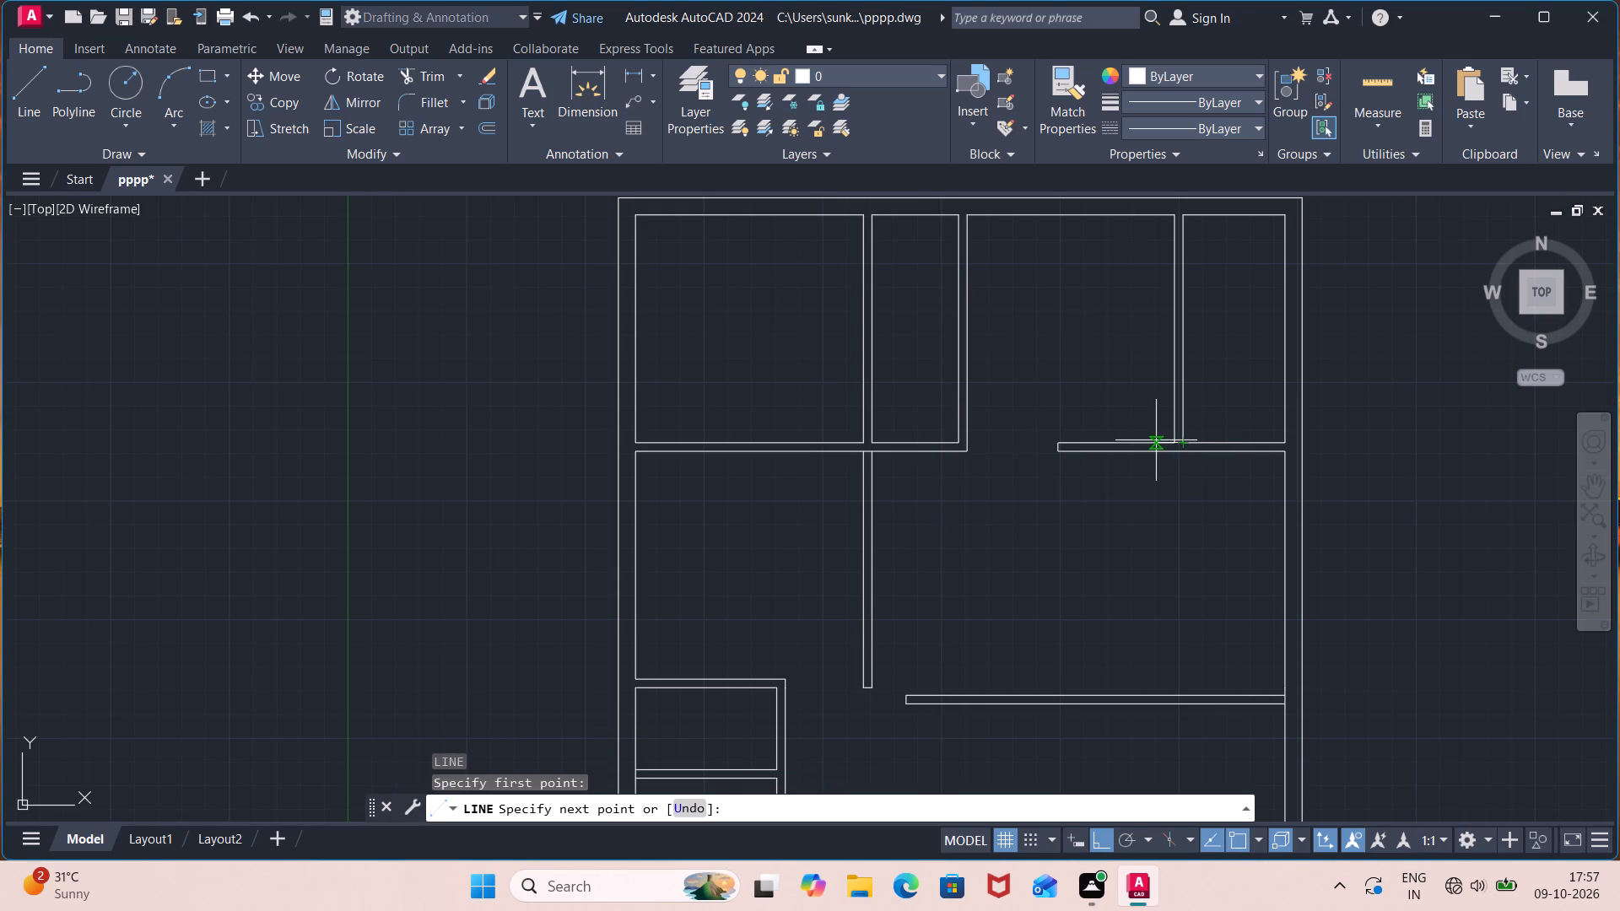
pyautogui.click(1174, 439)
pyautogui.press('Escape')
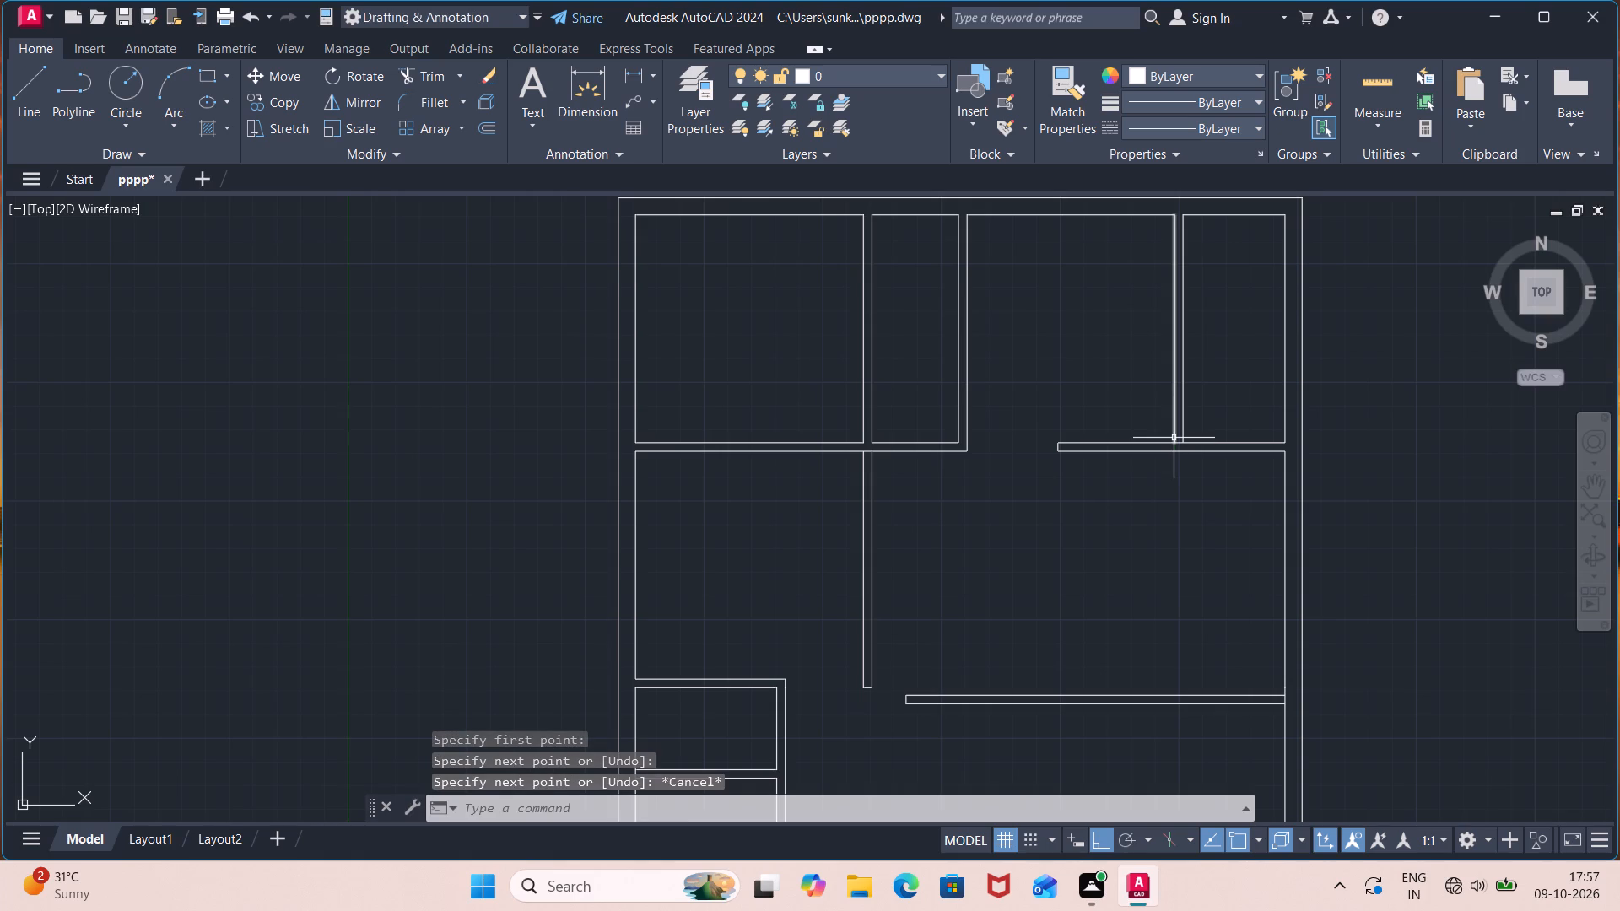
pyautogui.press('l')
pyautogui.press('Return')
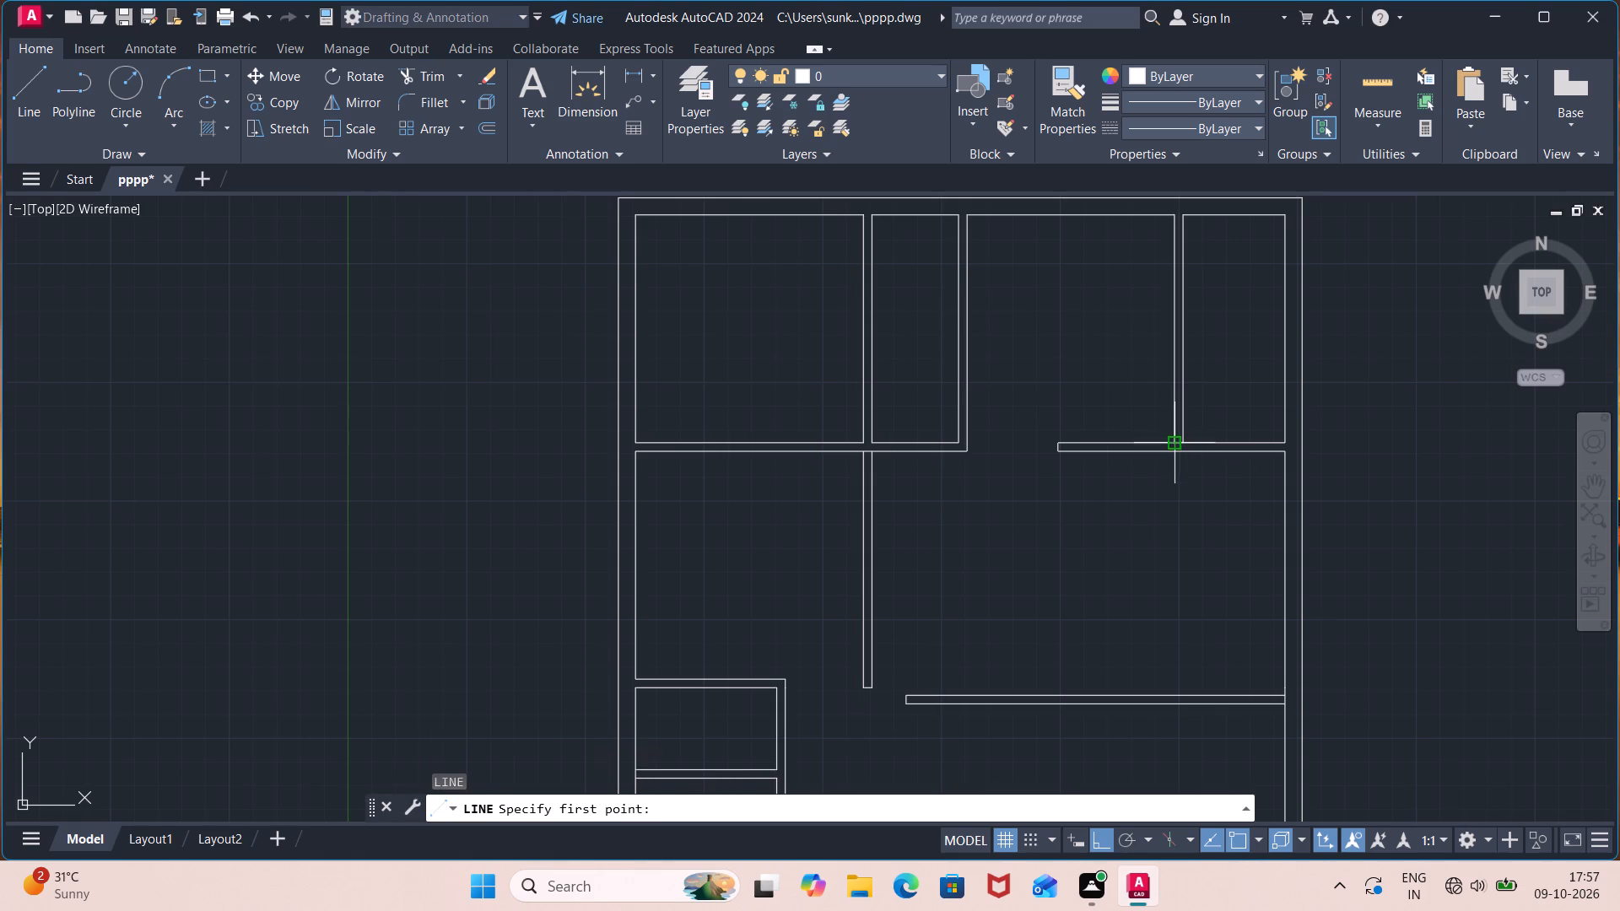
pyautogui.click(1180, 368)
pyautogui.click(1174, 368)
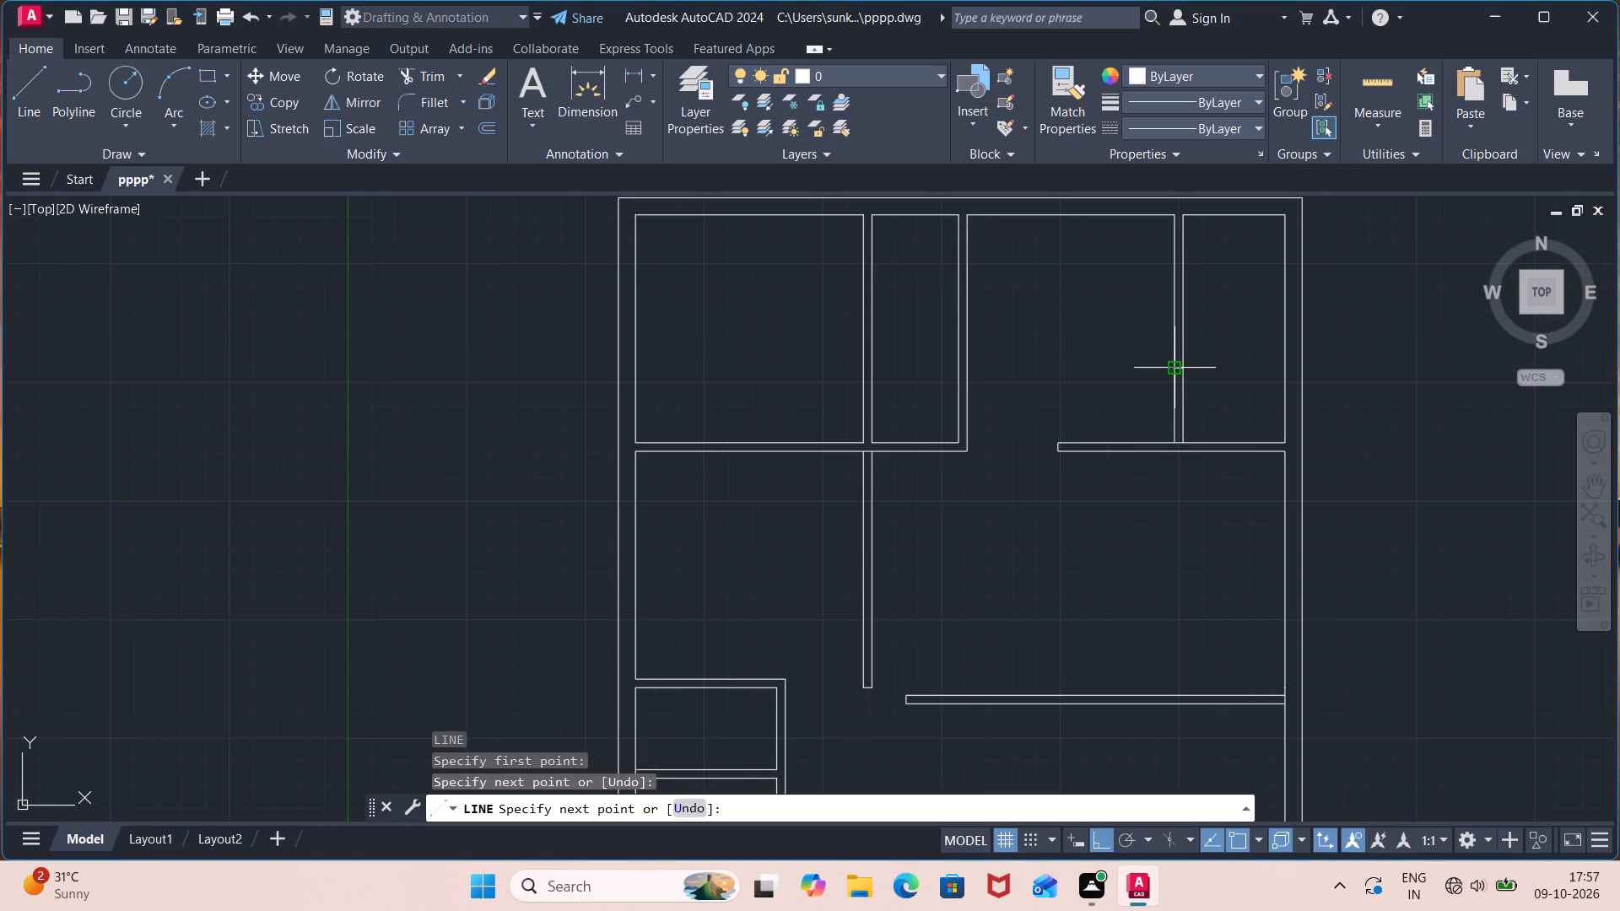
pyautogui.press('Escape')
# Trim both lines of that partition below the upper short line to open a gap between the third and fourth top rooms.
pyautogui.write('tr')
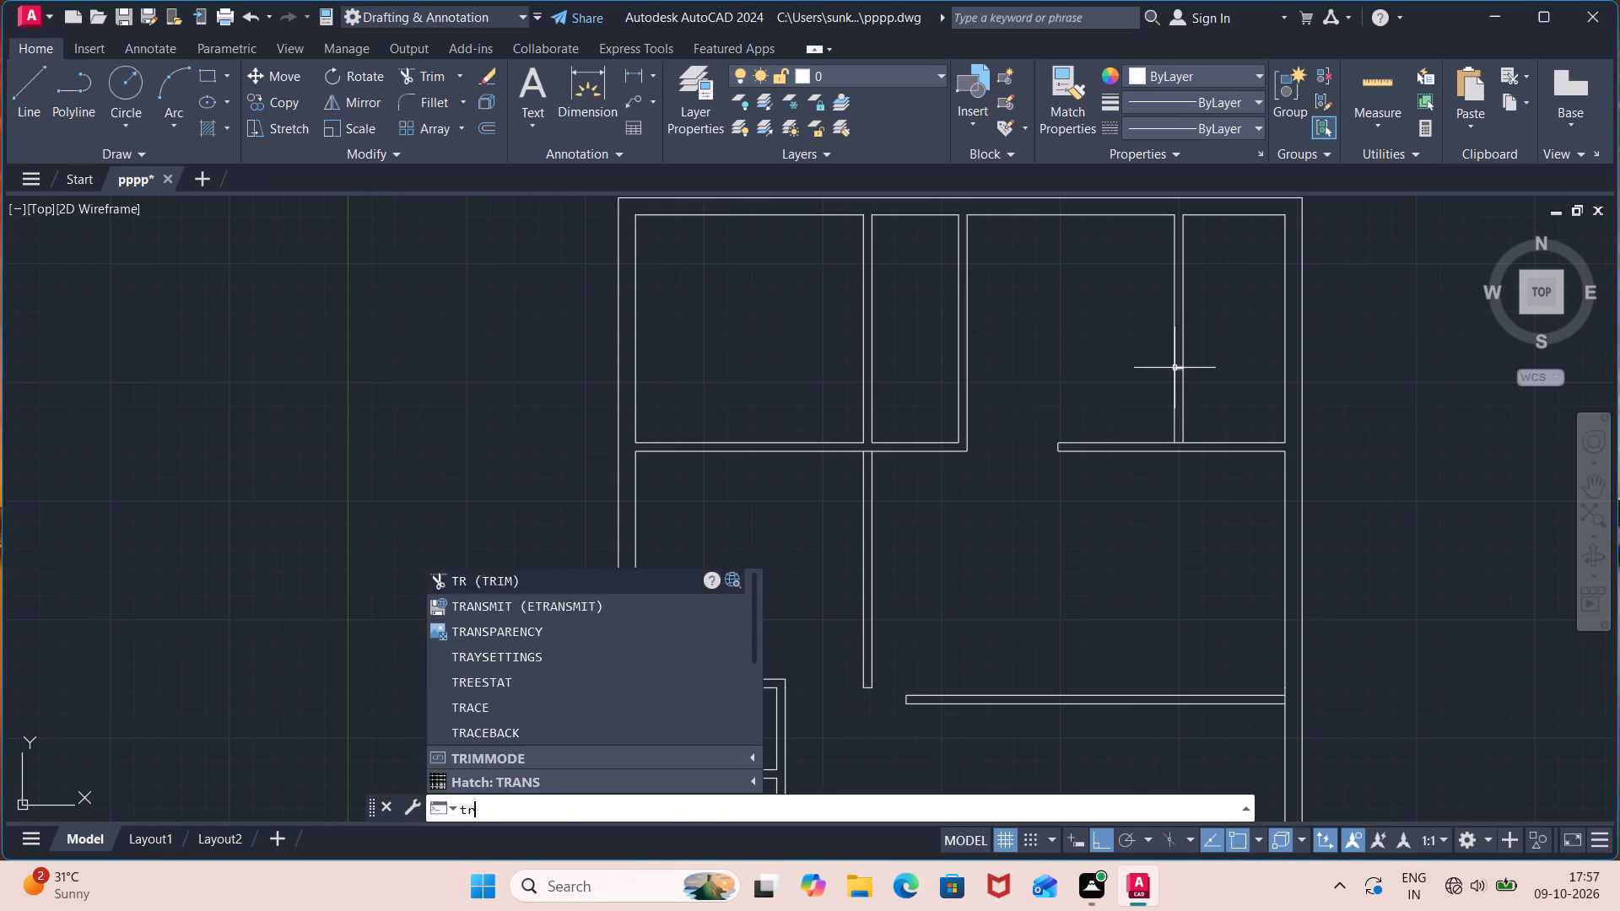
pyautogui.press('Return')
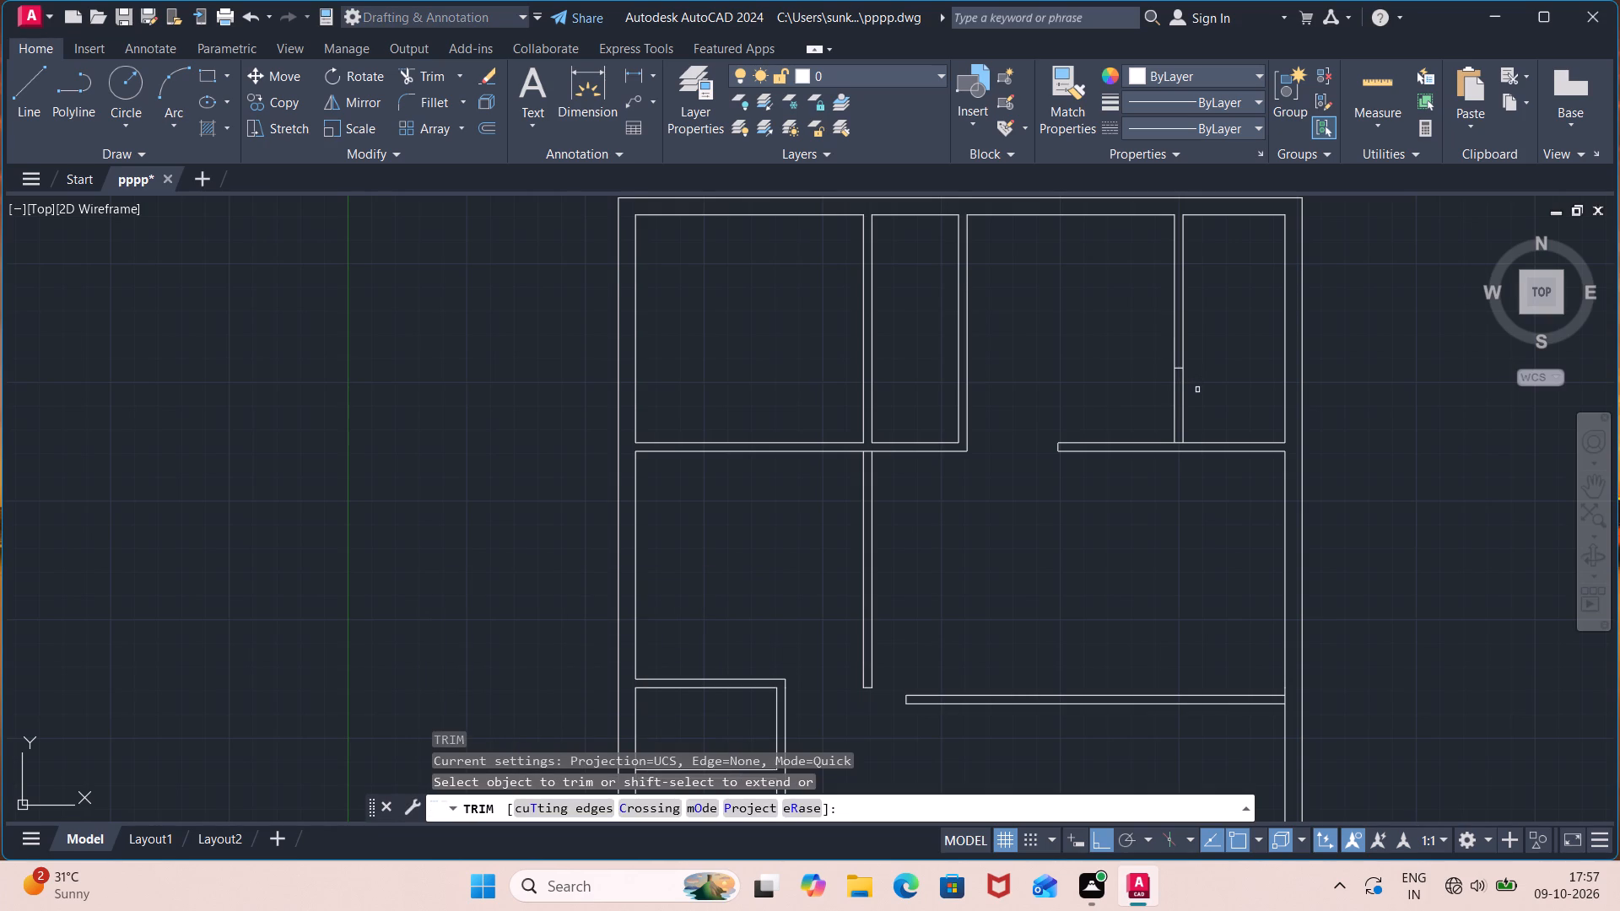
pyautogui.click(1197, 390)
pyautogui.click(1164, 403)
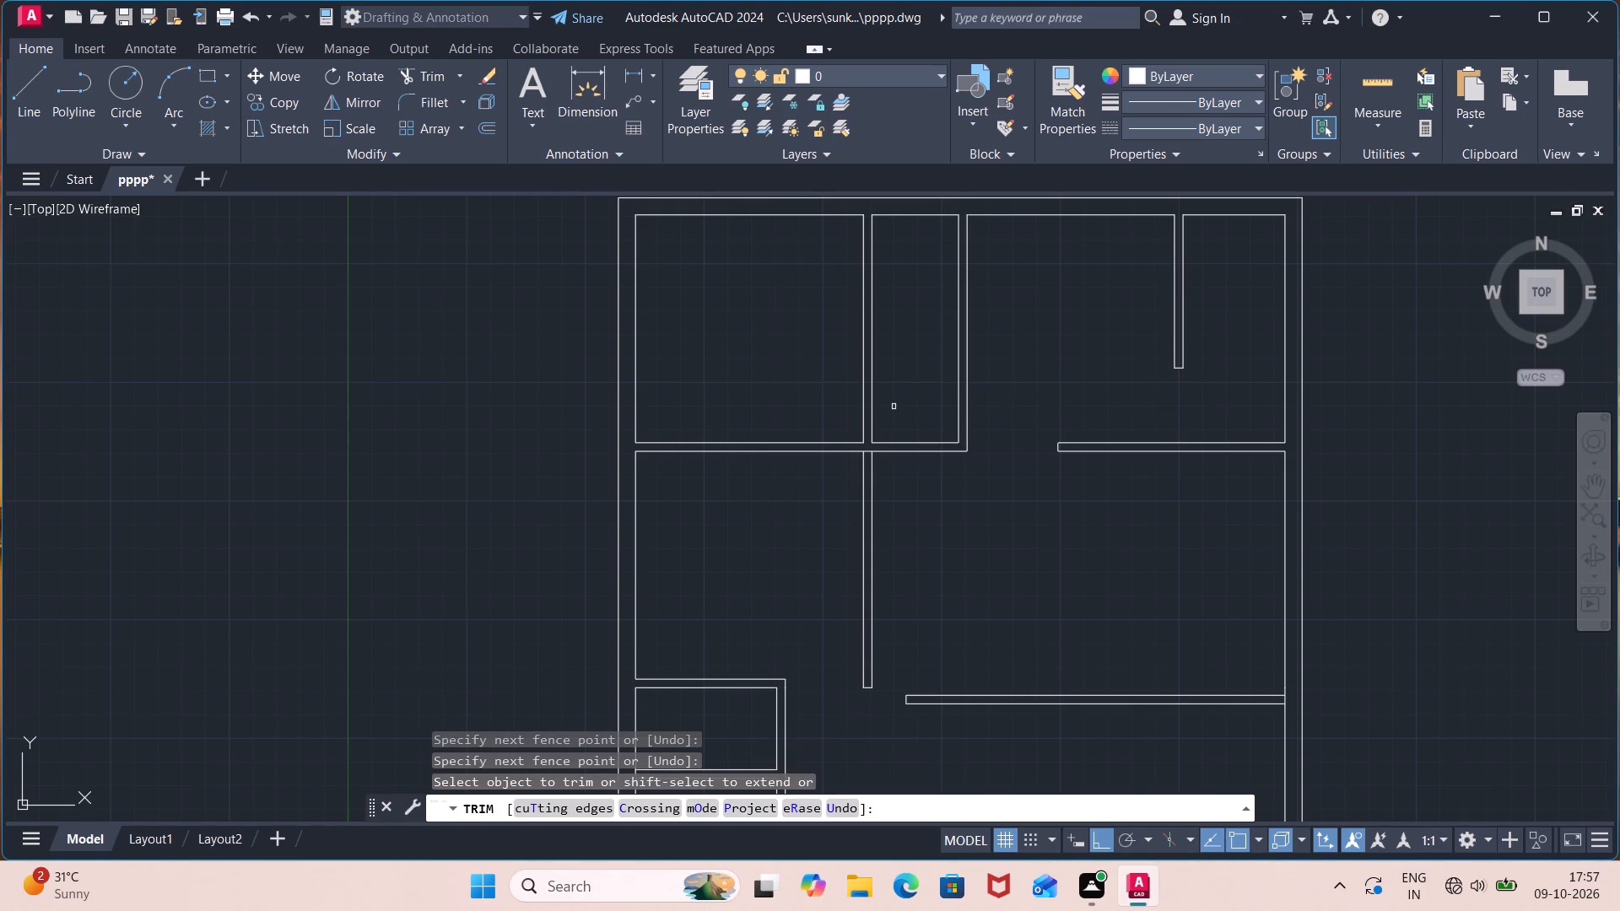
pyautogui.press('Escape')
# Offset the inner top wall line of the narrow second top room 6'8" down into the room.
pyautogui.press('o')
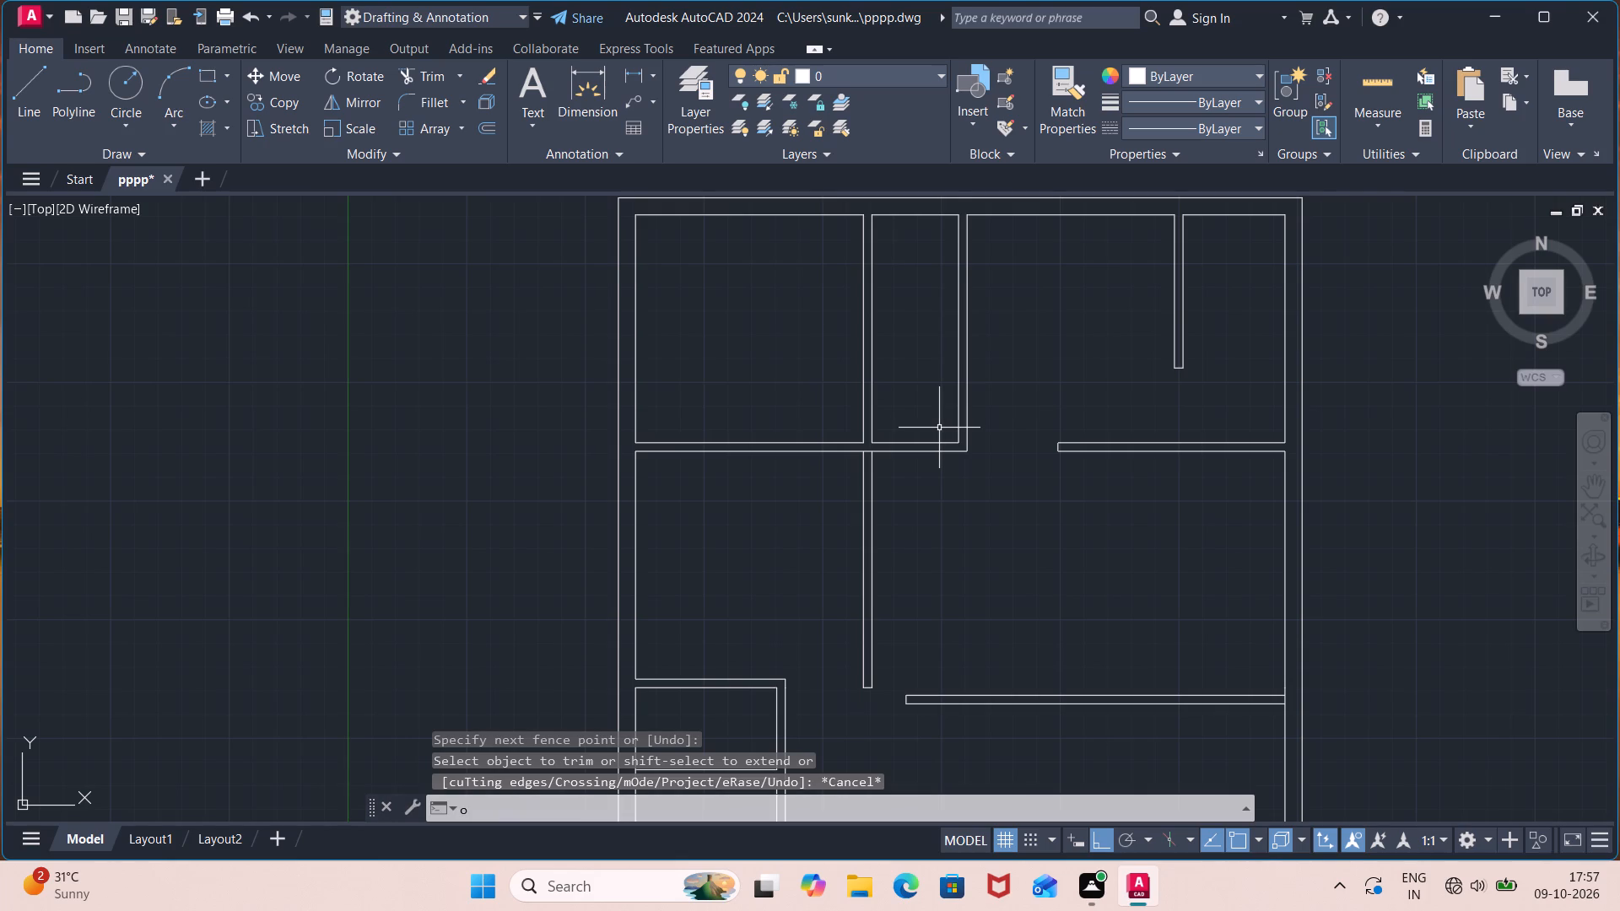
pyautogui.press('f')
pyautogui.press('f')
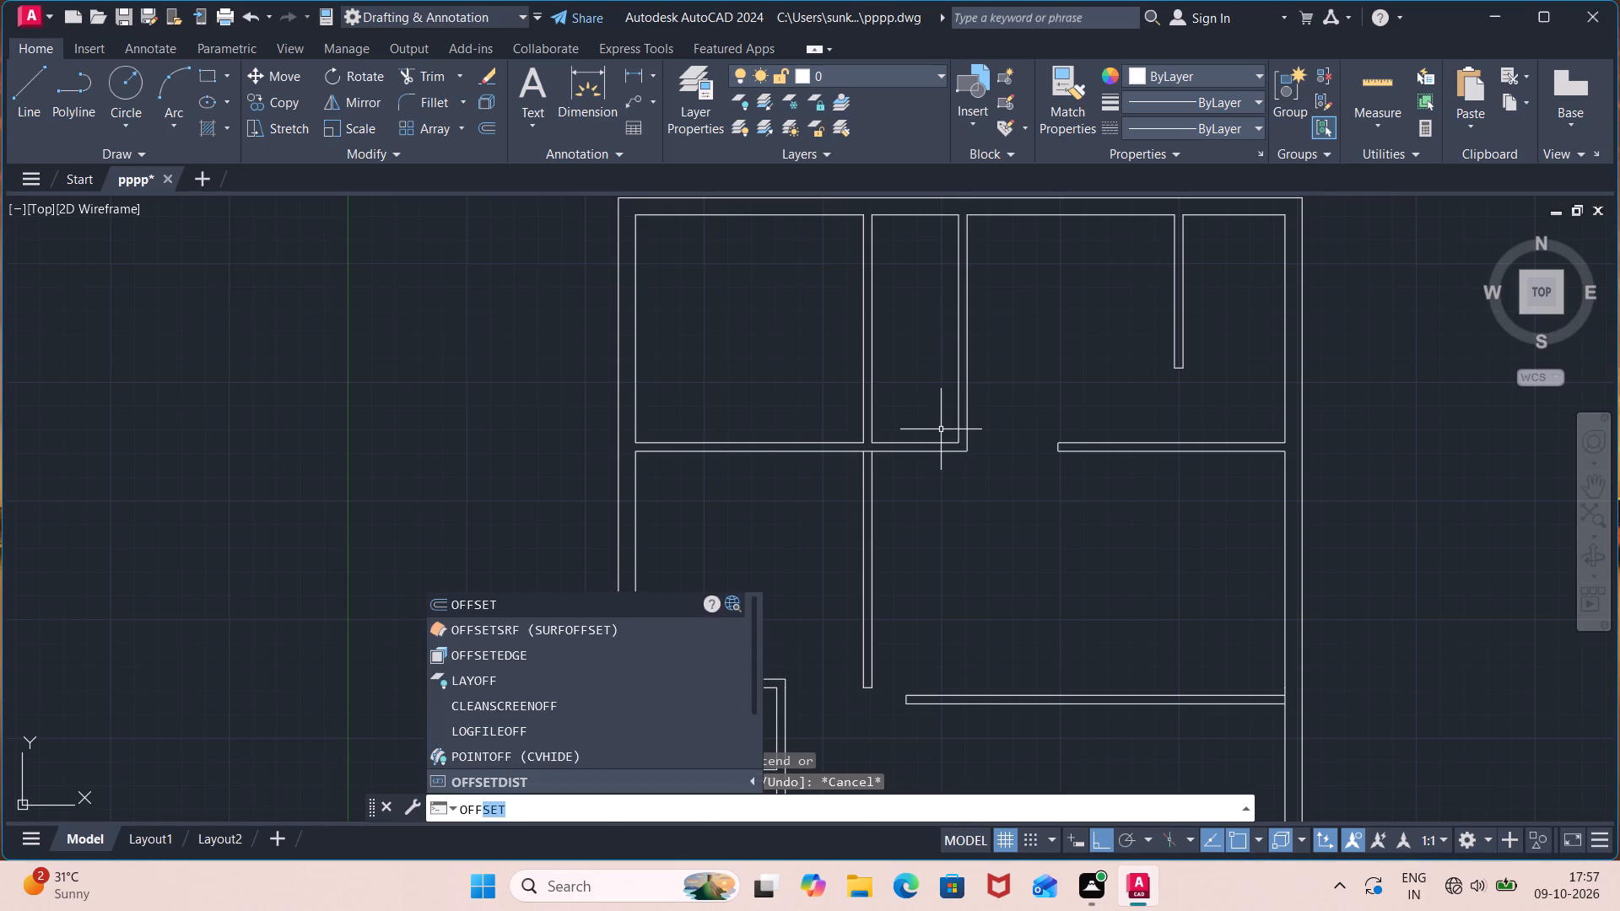
pyautogui.press('Return')
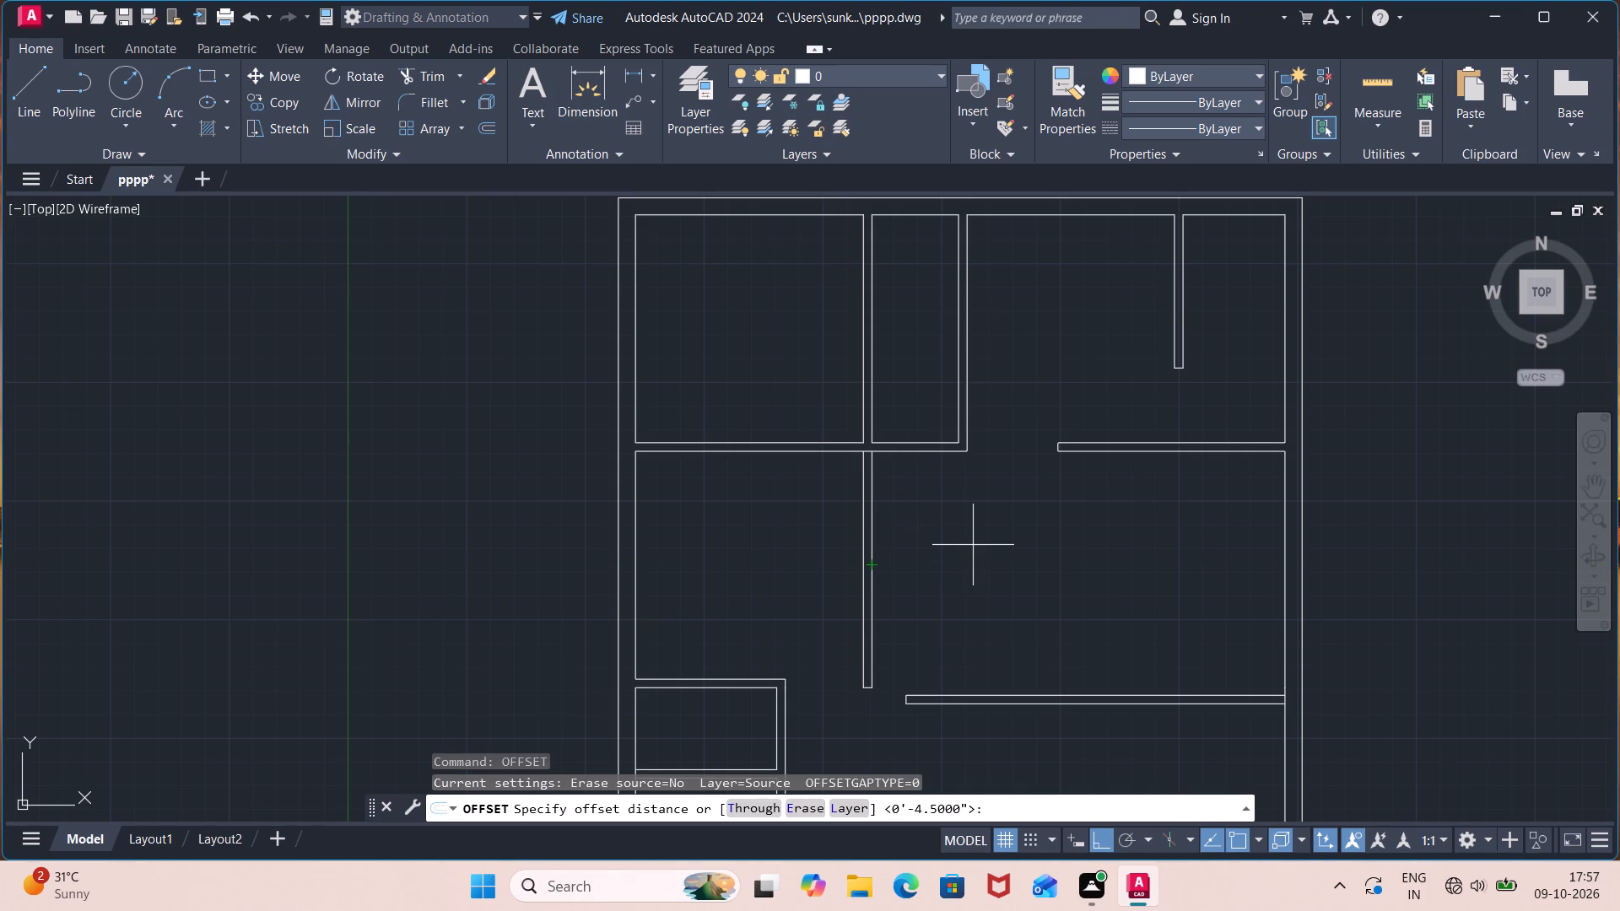
pyautogui.write('6.')
pyautogui.press('8')
pyautogui.press('BackSpace')
pyautogui.press('BackSpace')
pyautogui.write('\'8"')
pyautogui.press('Return')
pyautogui.click(933, 442)
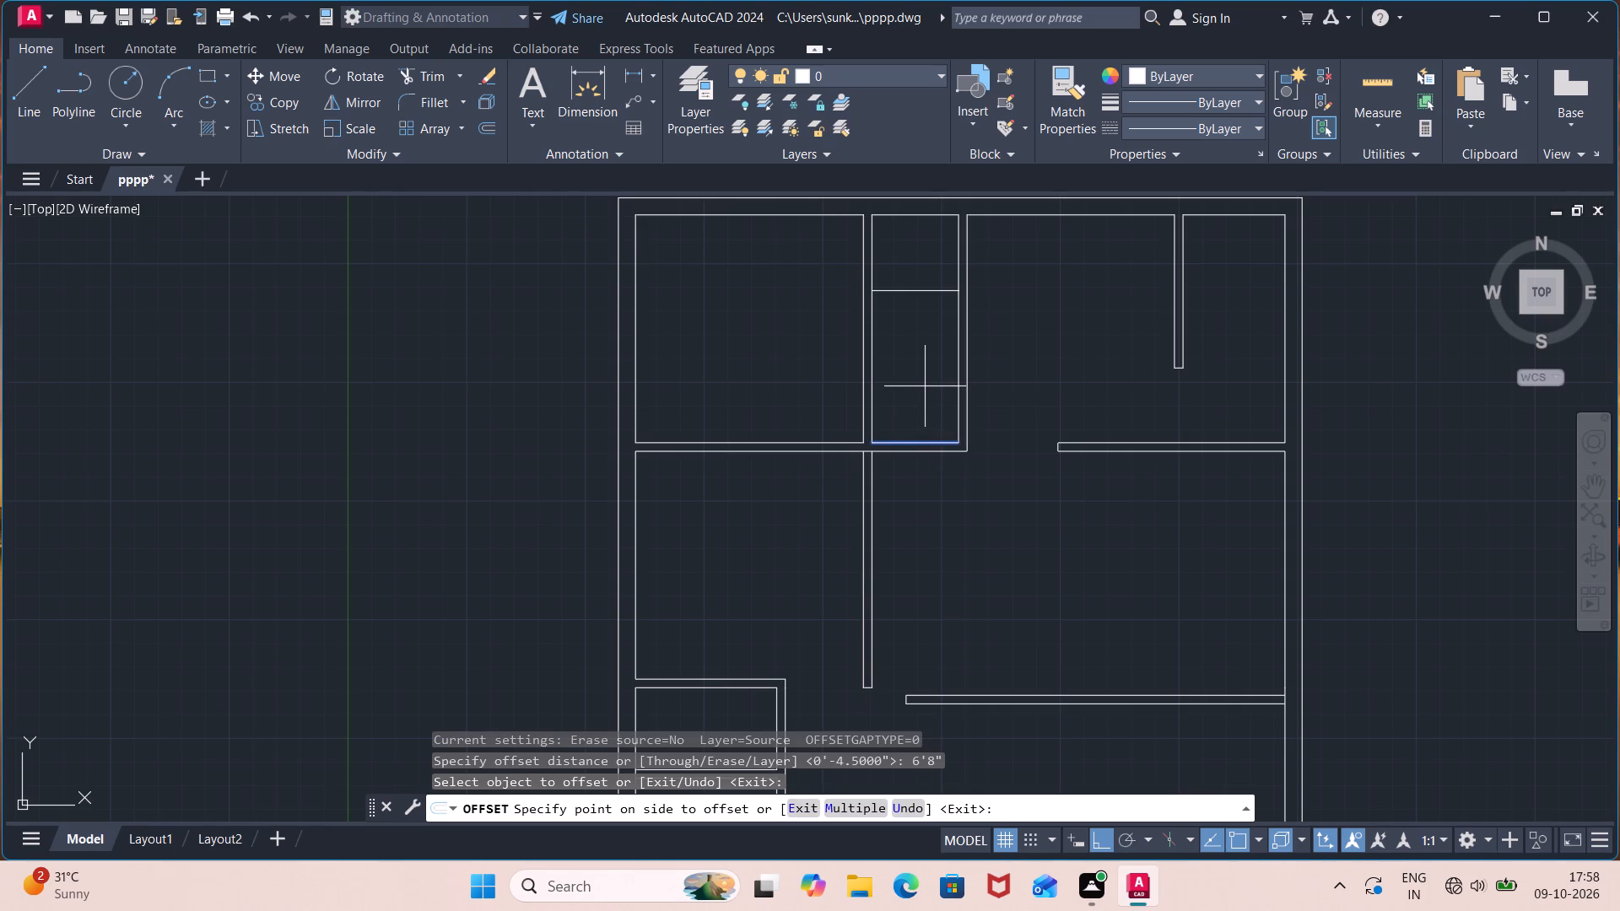
pyautogui.press('Escape')
pyautogui.press('space')
pyautogui.press('space')
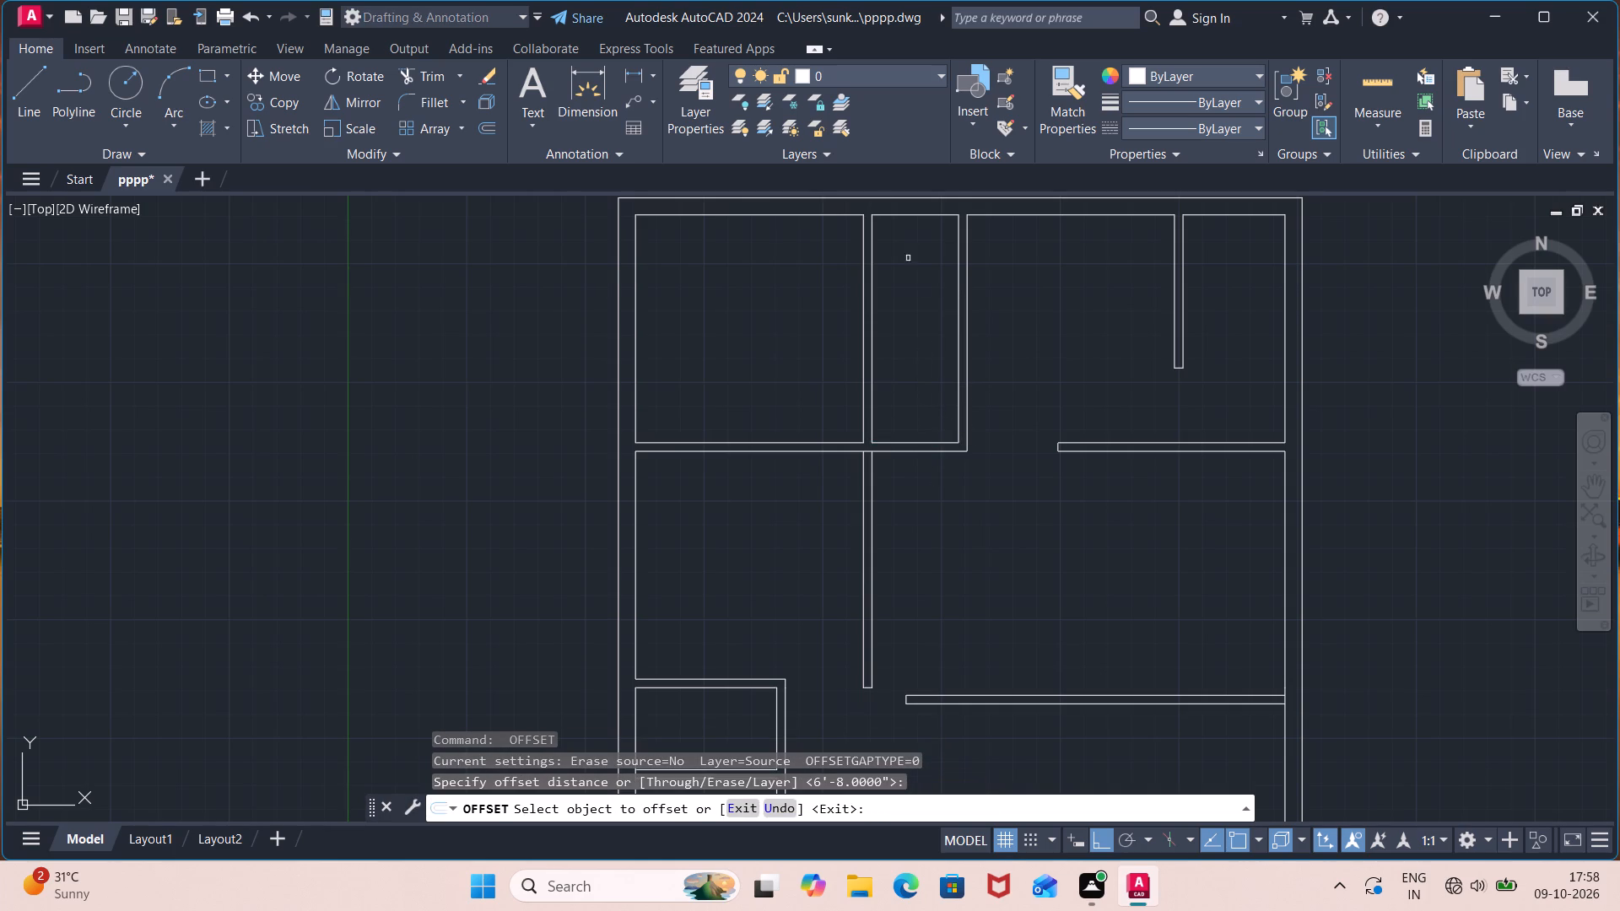
pyautogui.click(896, 215)
pyautogui.click(912, 364)
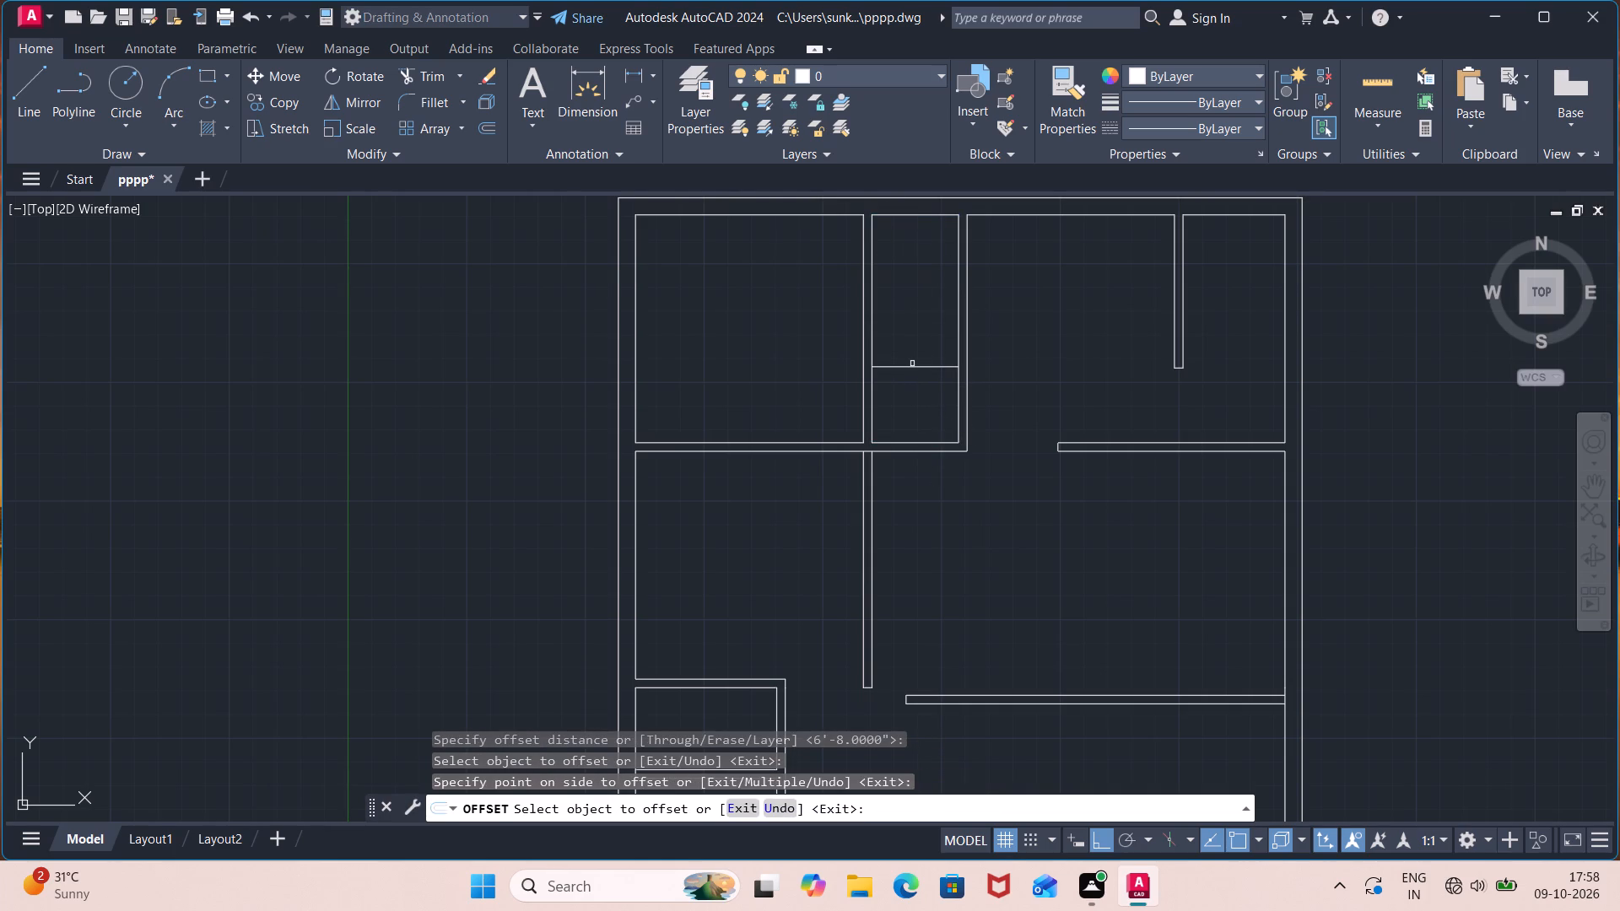
pyautogui.press('Escape')
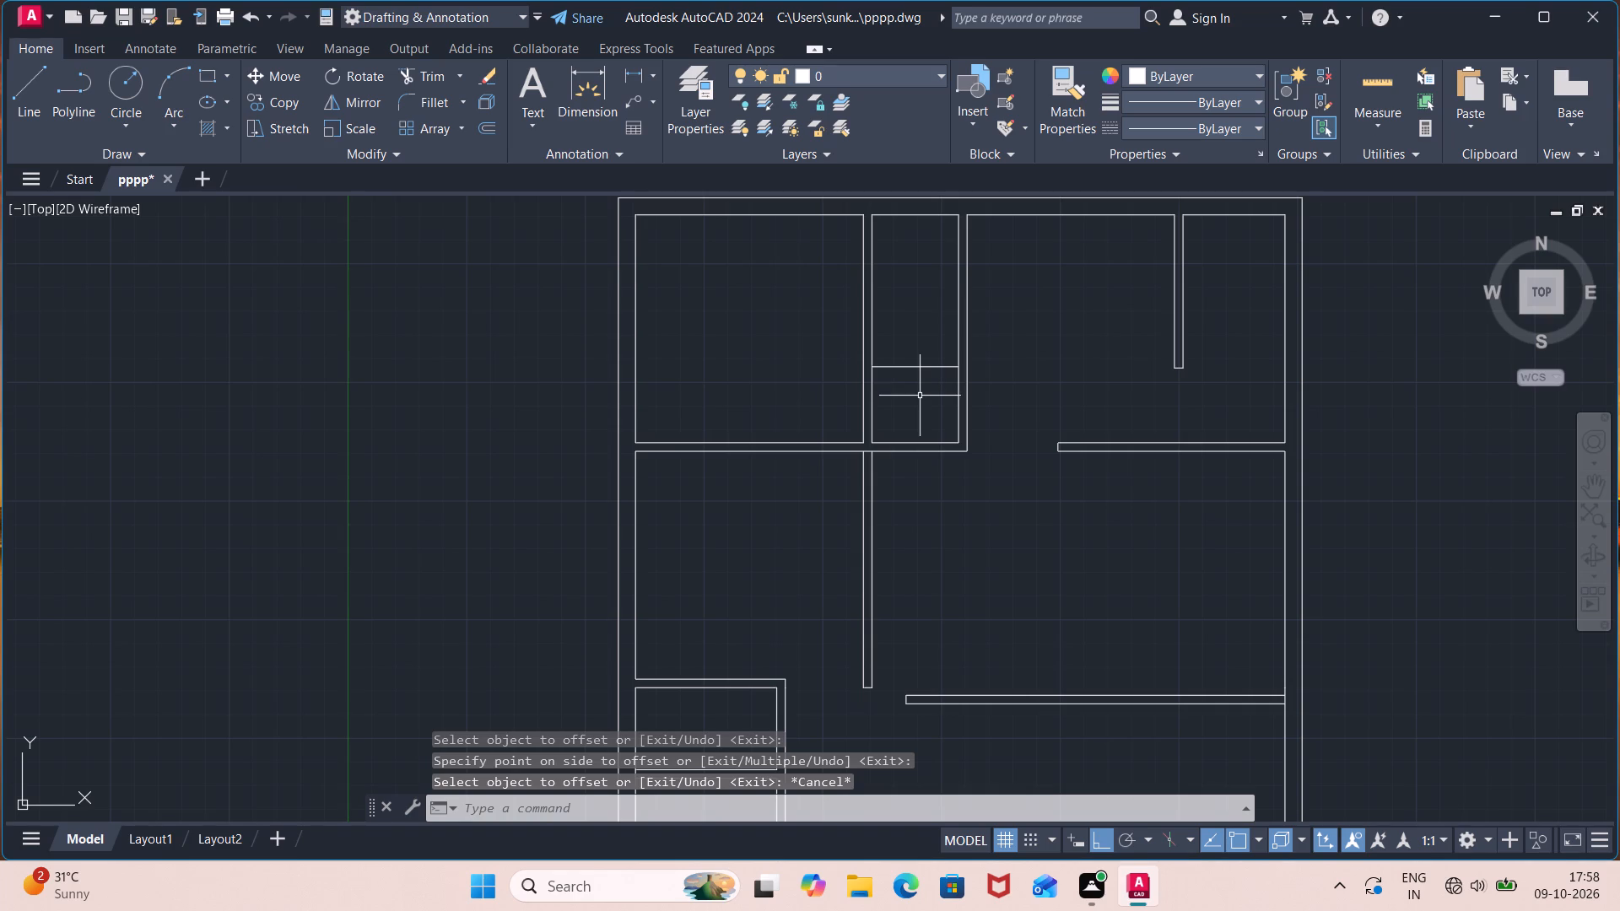
# Offset the new horizontal line in the second top room 4.5" downward to form a partition.
pyautogui.write('off')
pyautogui.press('Return')
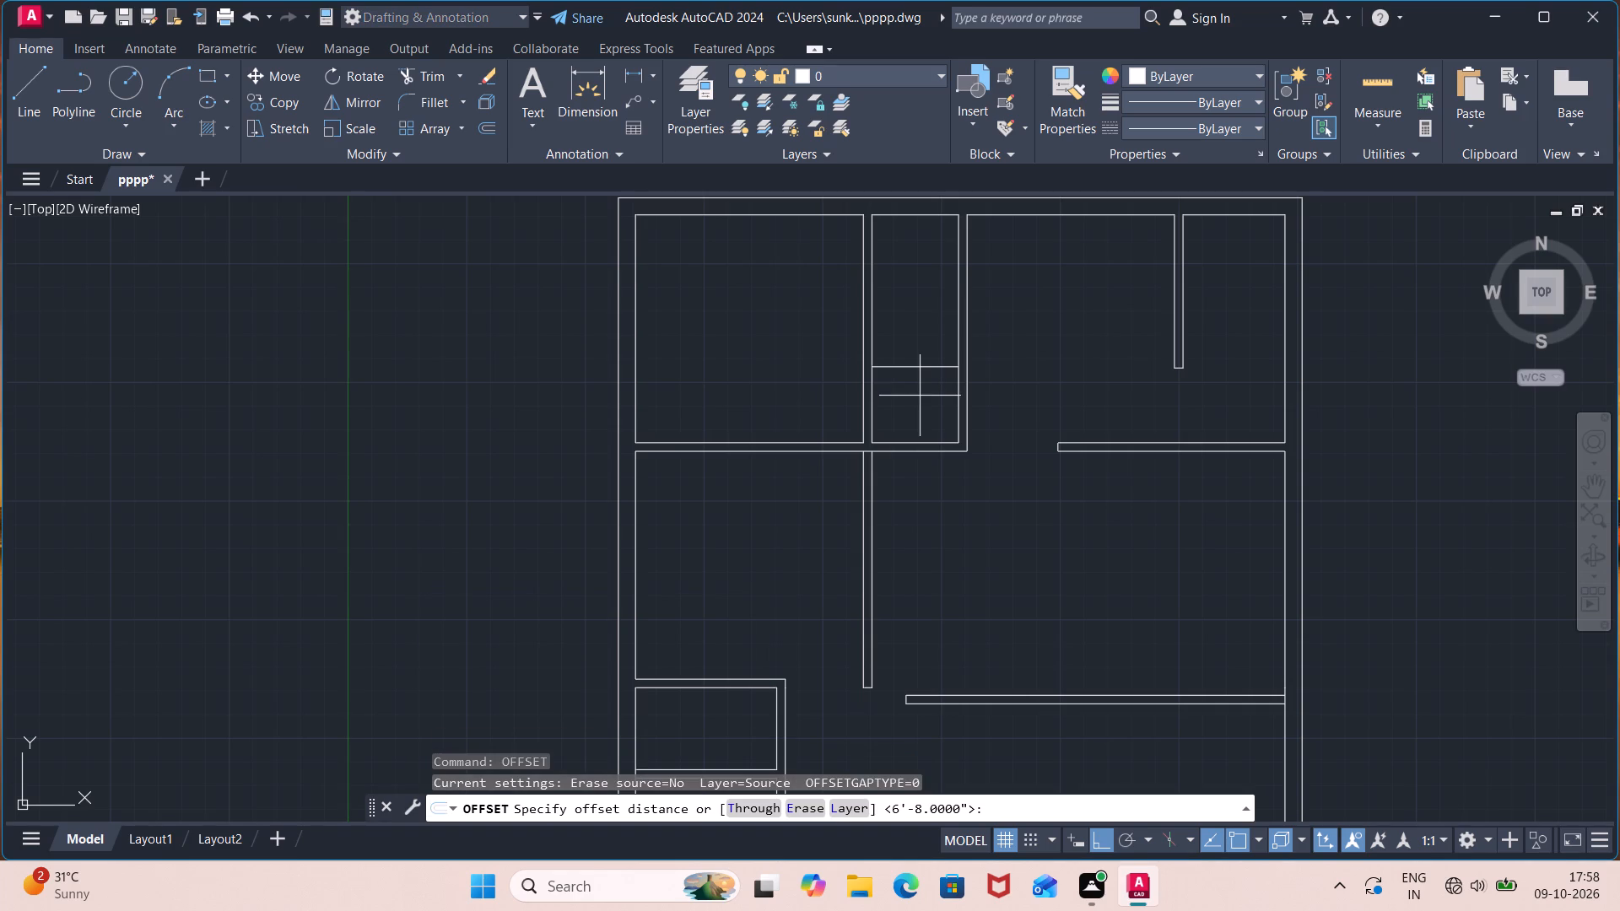
pyautogui.write('4.5')
pyautogui.press('Return')
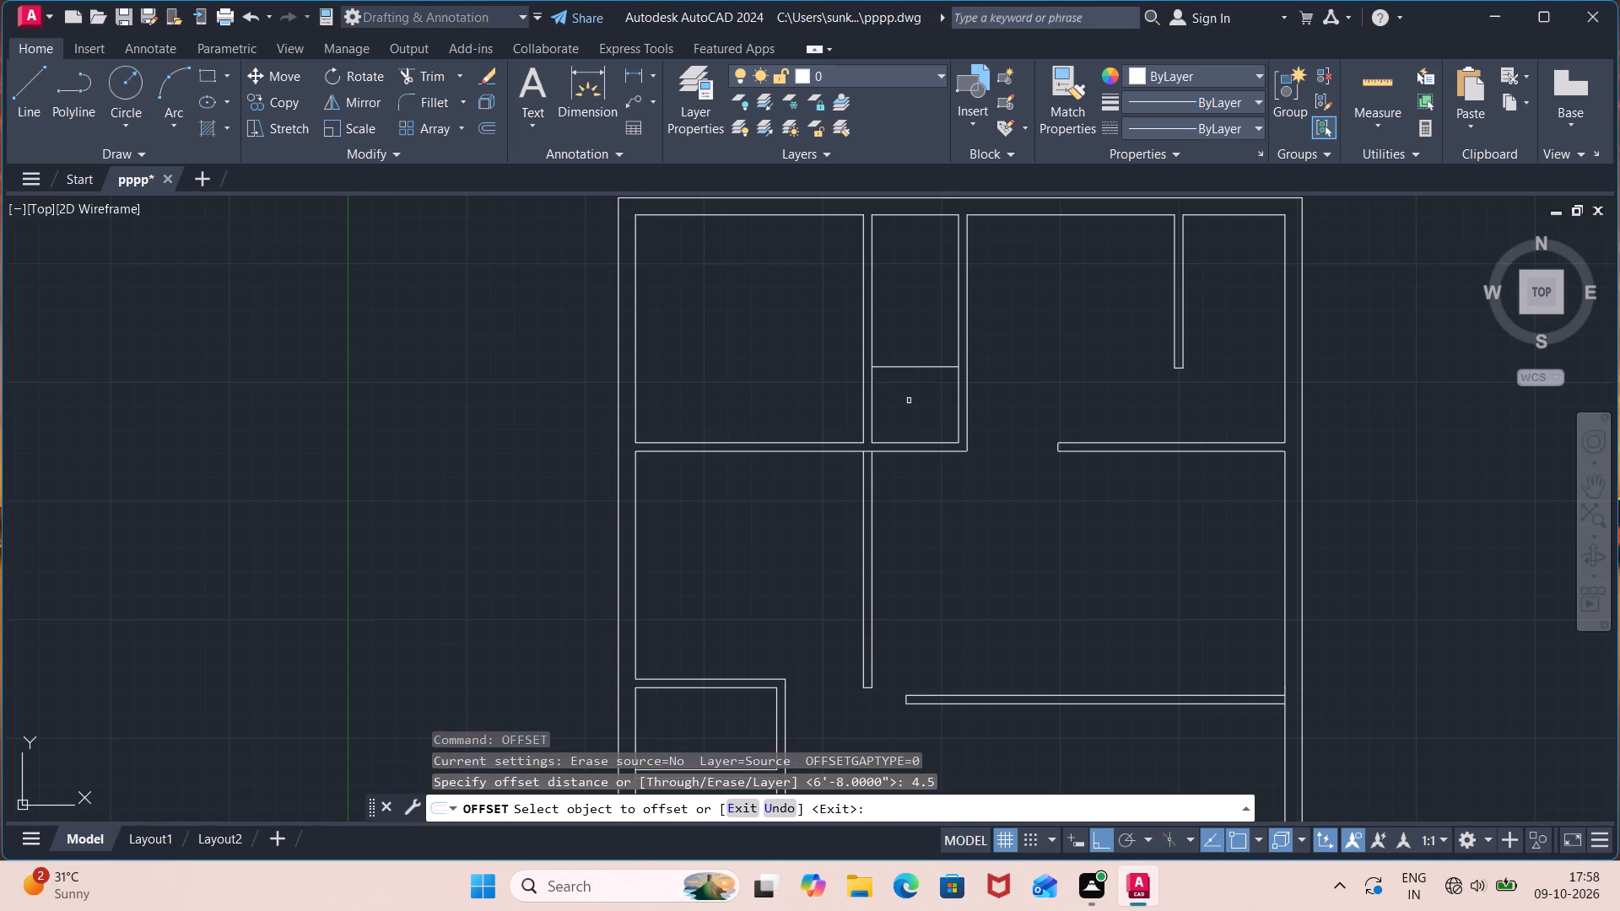
pyautogui.click(921, 366)
pyautogui.click(910, 413)
pyautogui.press('Escape')
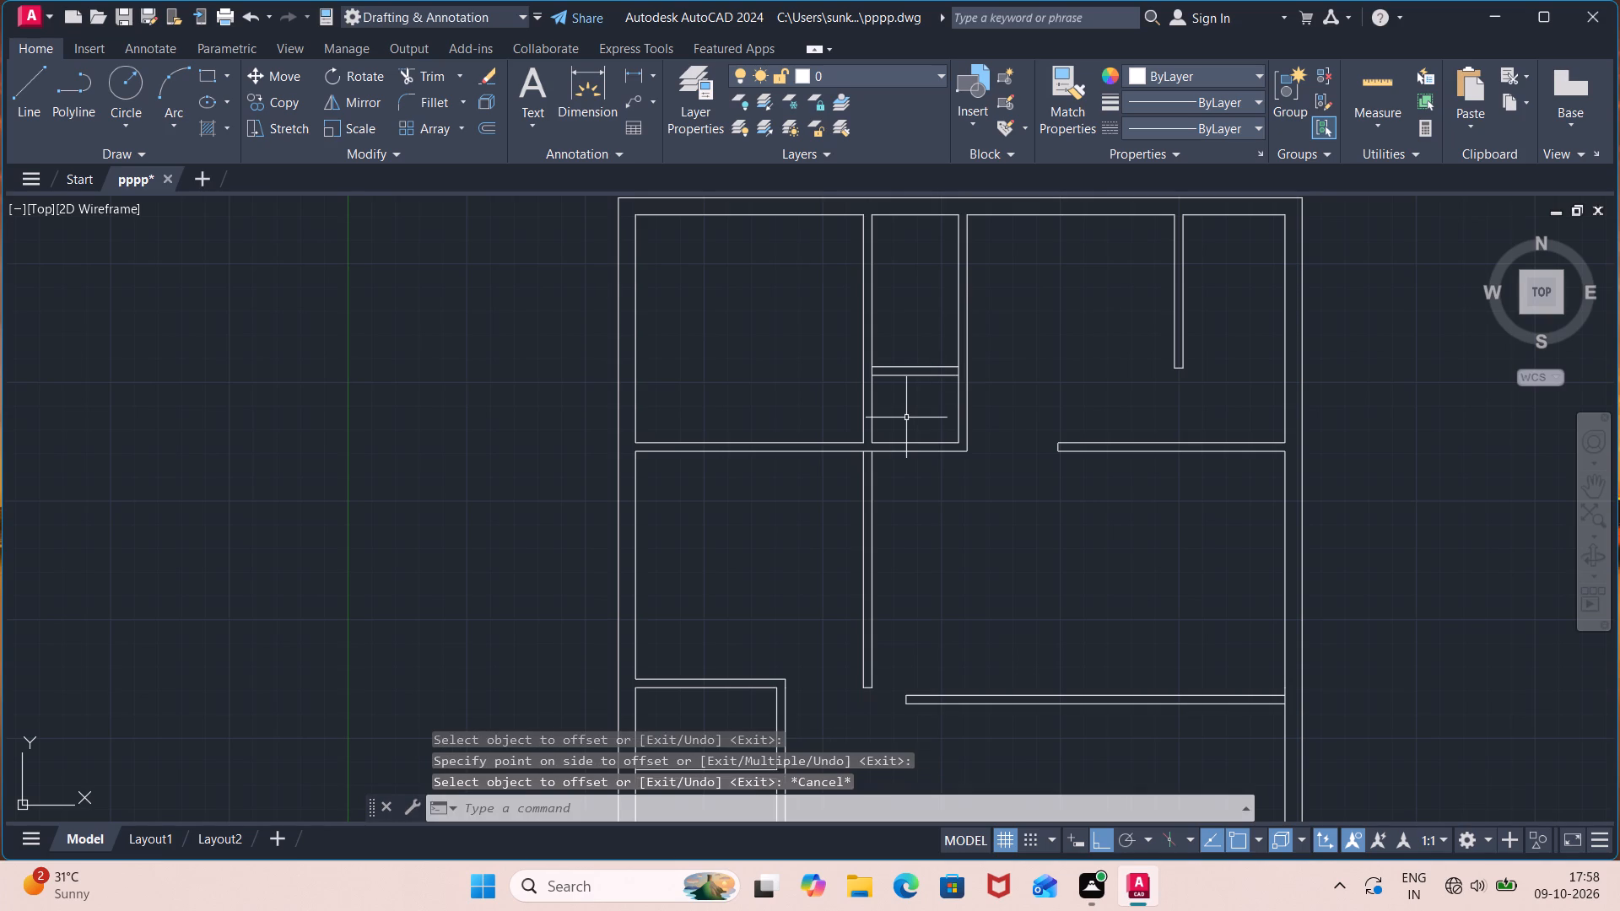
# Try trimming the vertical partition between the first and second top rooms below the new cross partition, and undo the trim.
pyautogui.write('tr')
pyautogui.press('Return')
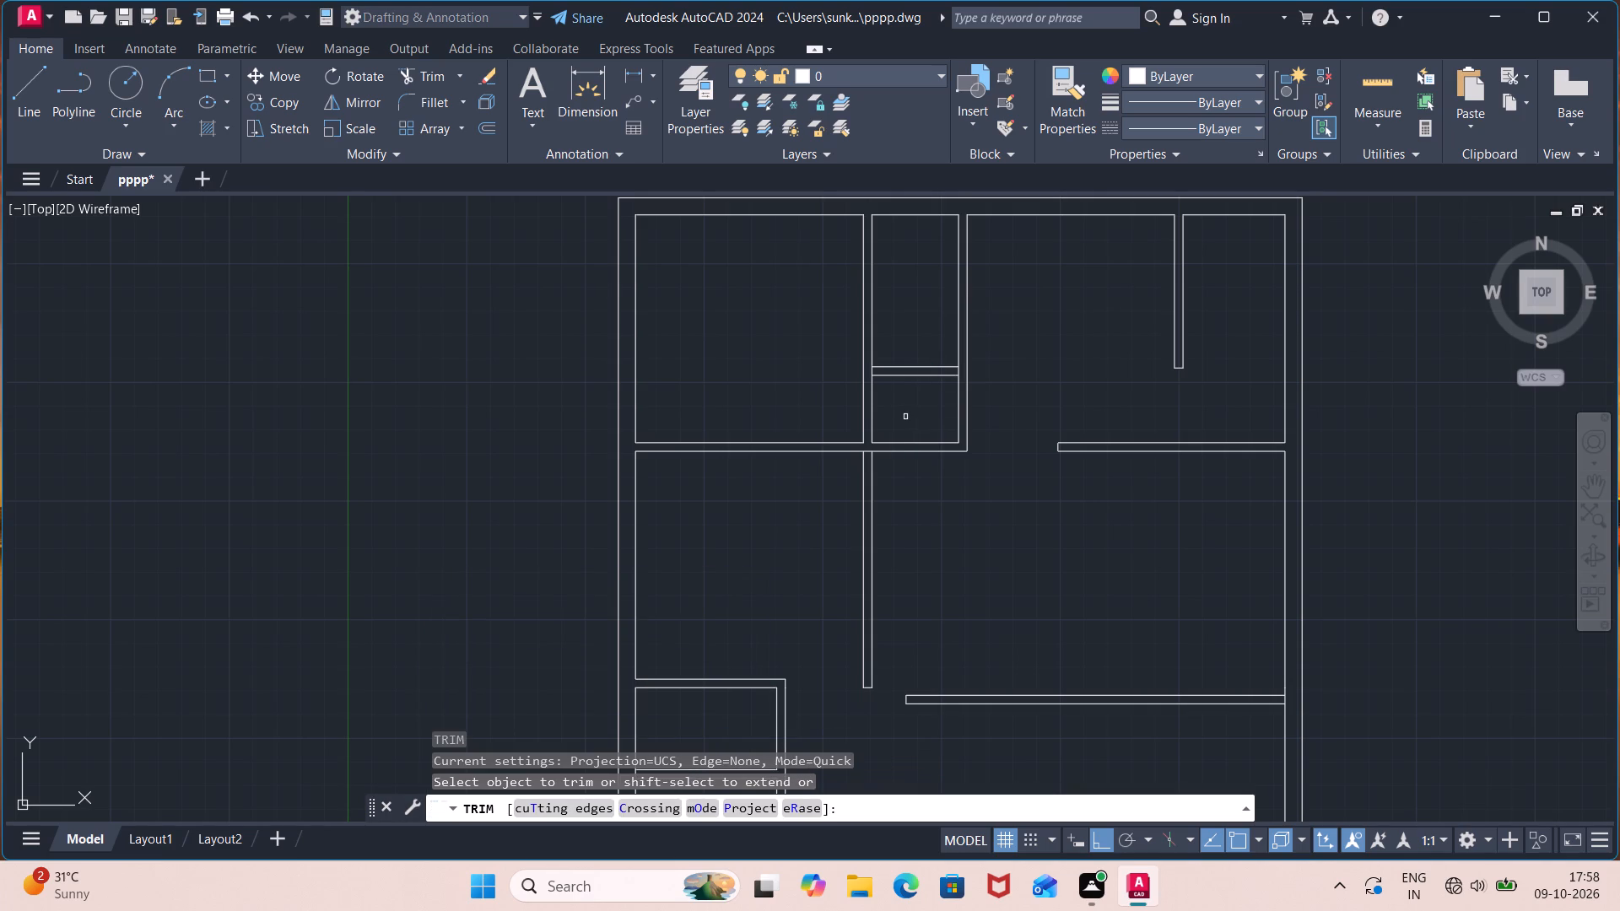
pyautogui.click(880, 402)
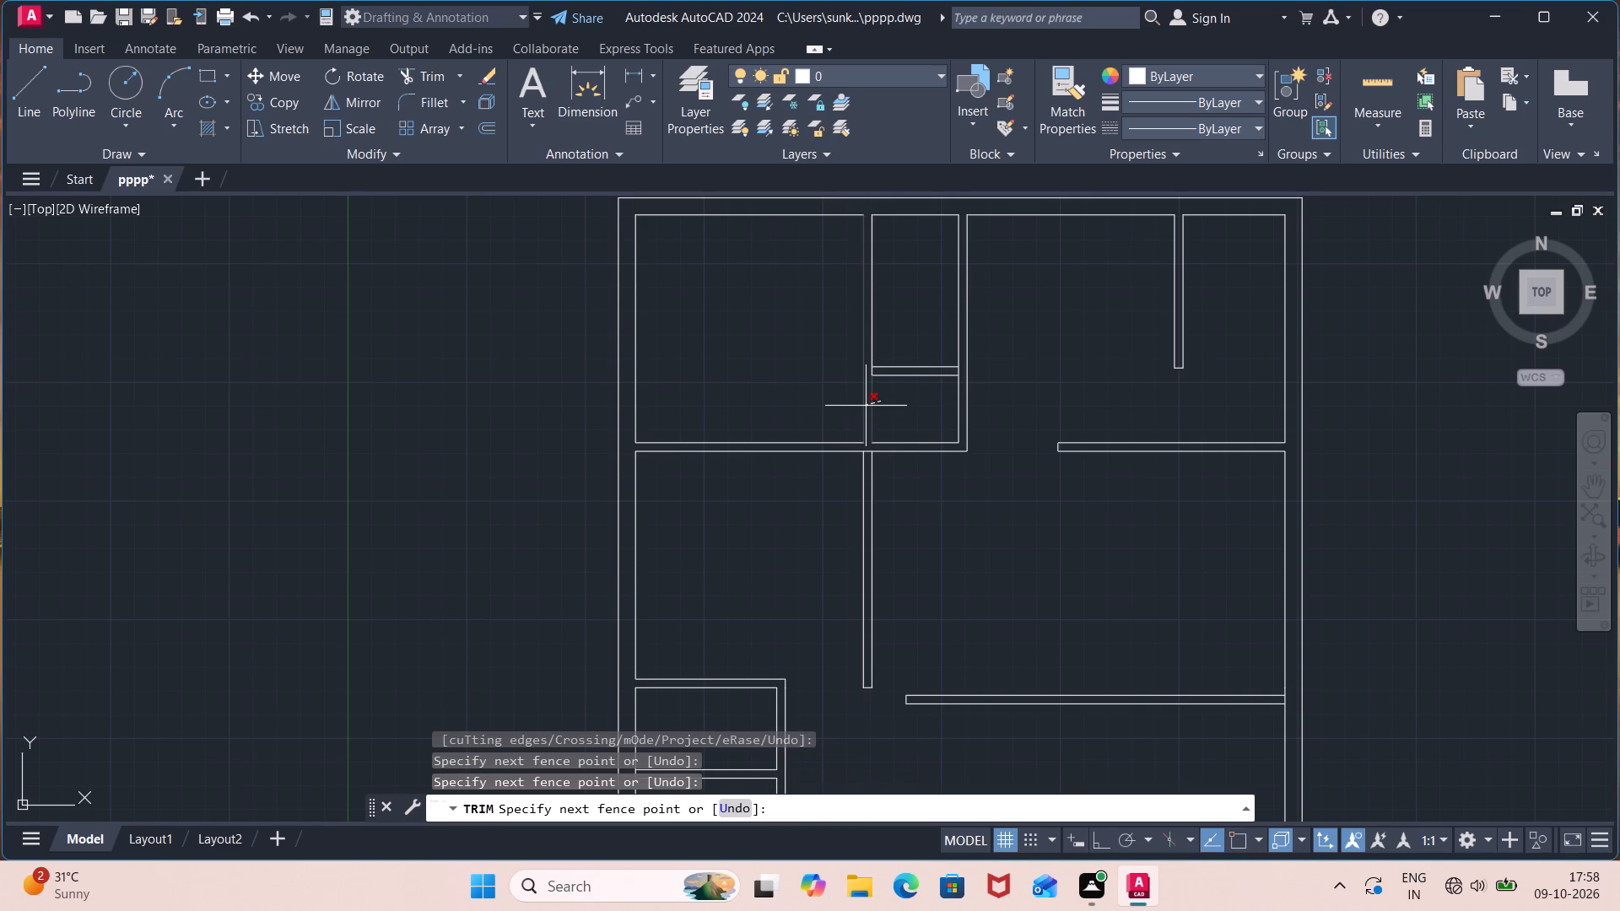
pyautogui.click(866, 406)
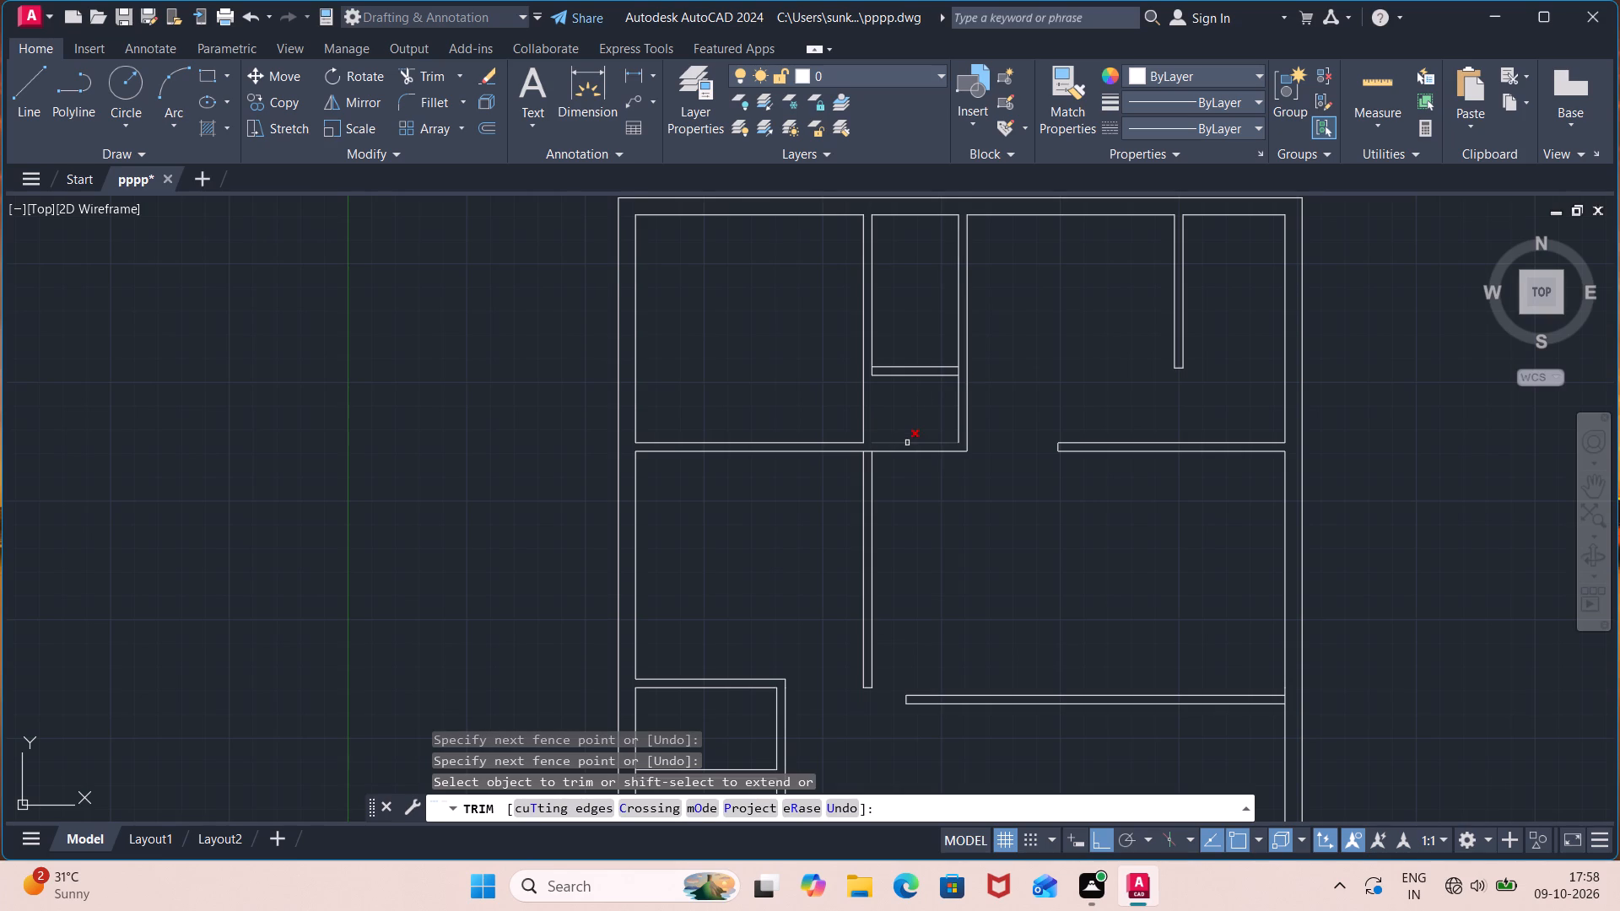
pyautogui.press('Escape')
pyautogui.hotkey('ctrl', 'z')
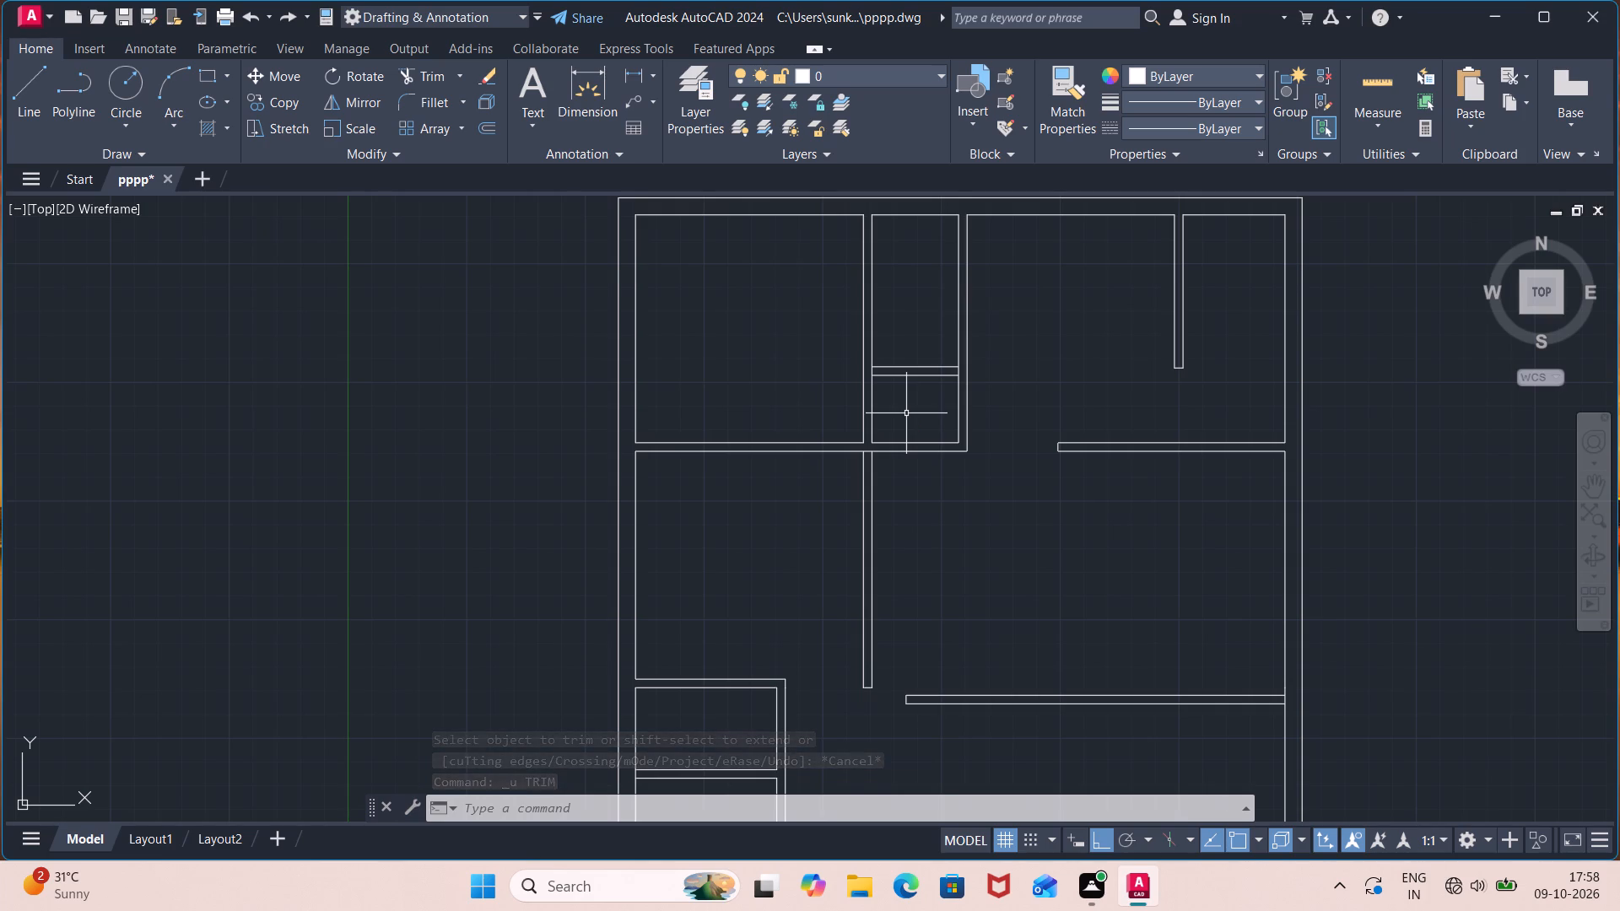
# Draw a short line across the partition between the first and second top rooms, level with the cross partition's lower line.
pyautogui.press('l')
pyautogui.press('Return')
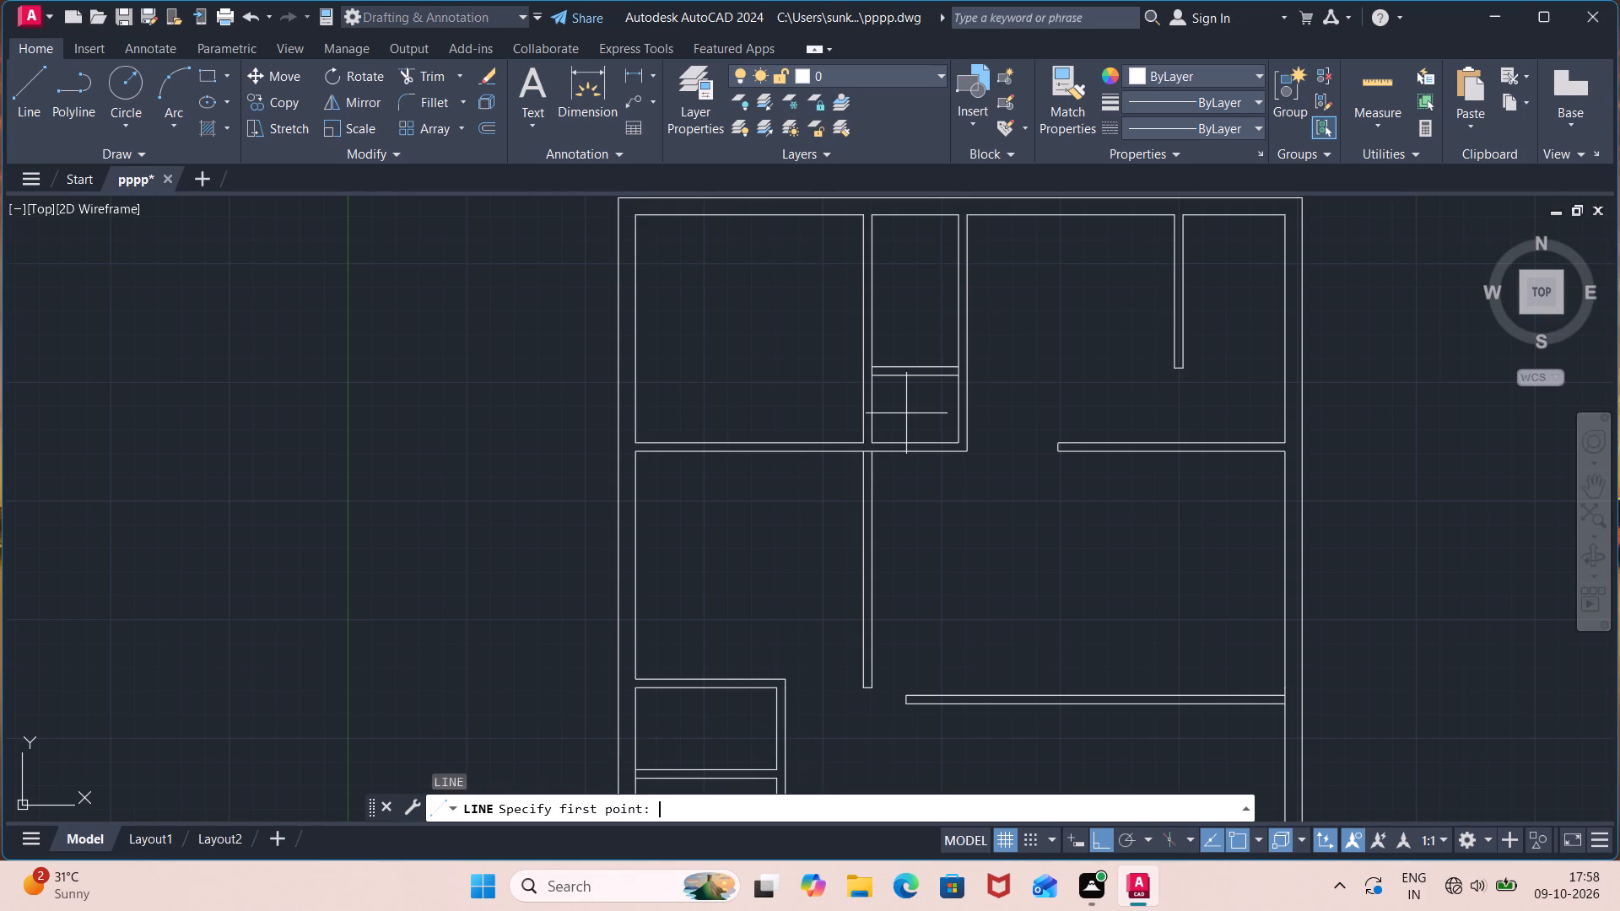
pyautogui.click(877, 372)
pyautogui.click(861, 380)
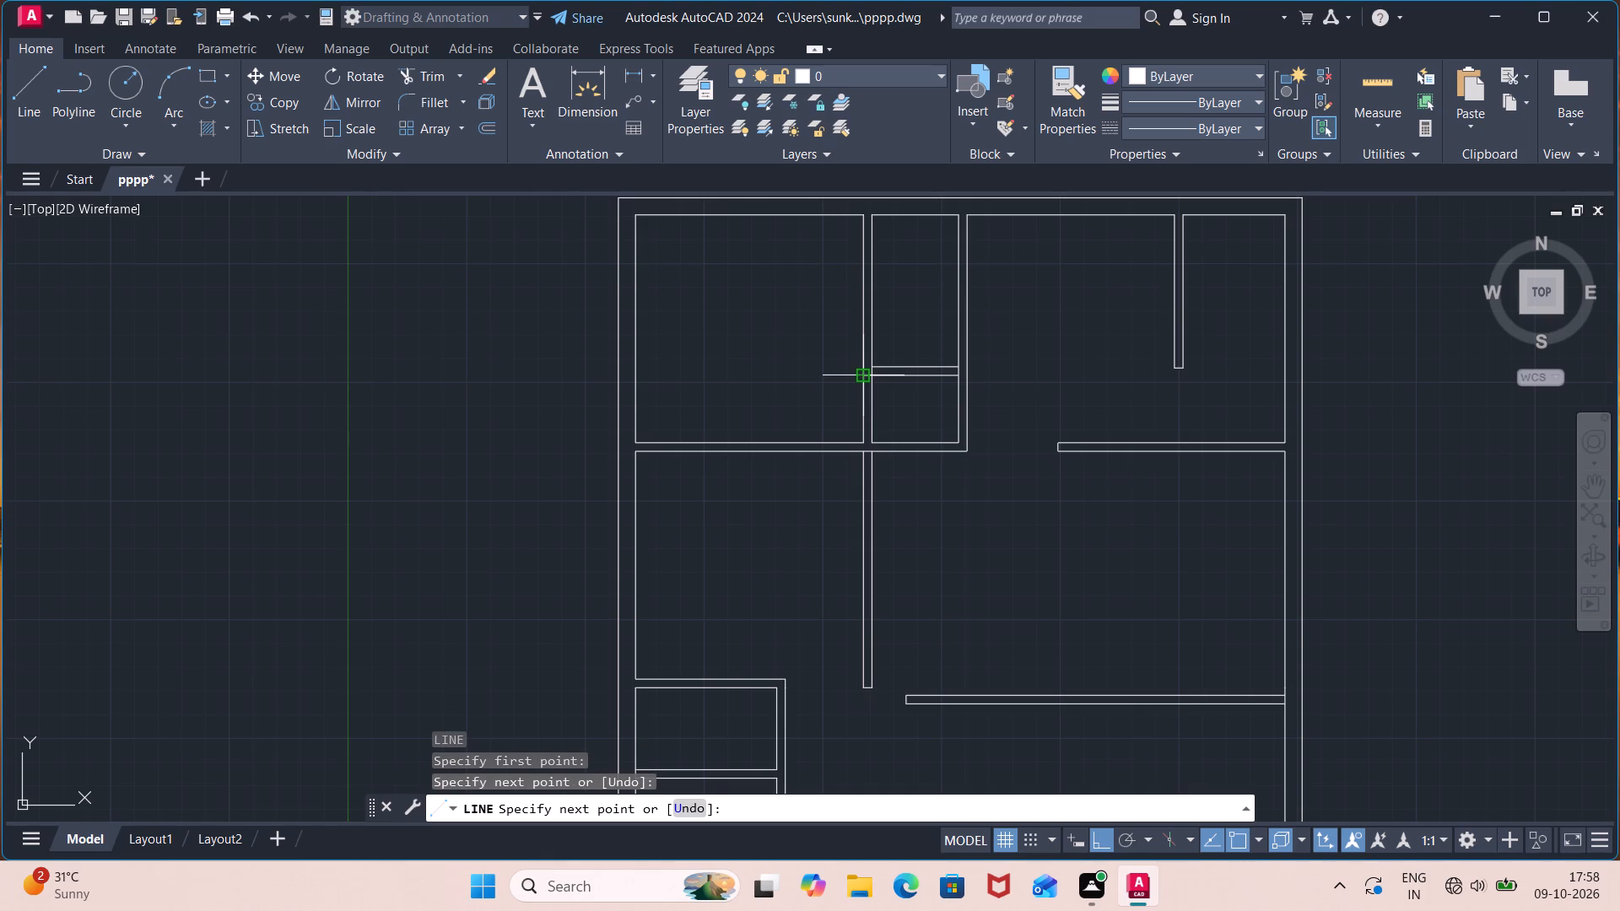
pyautogui.press('Escape')
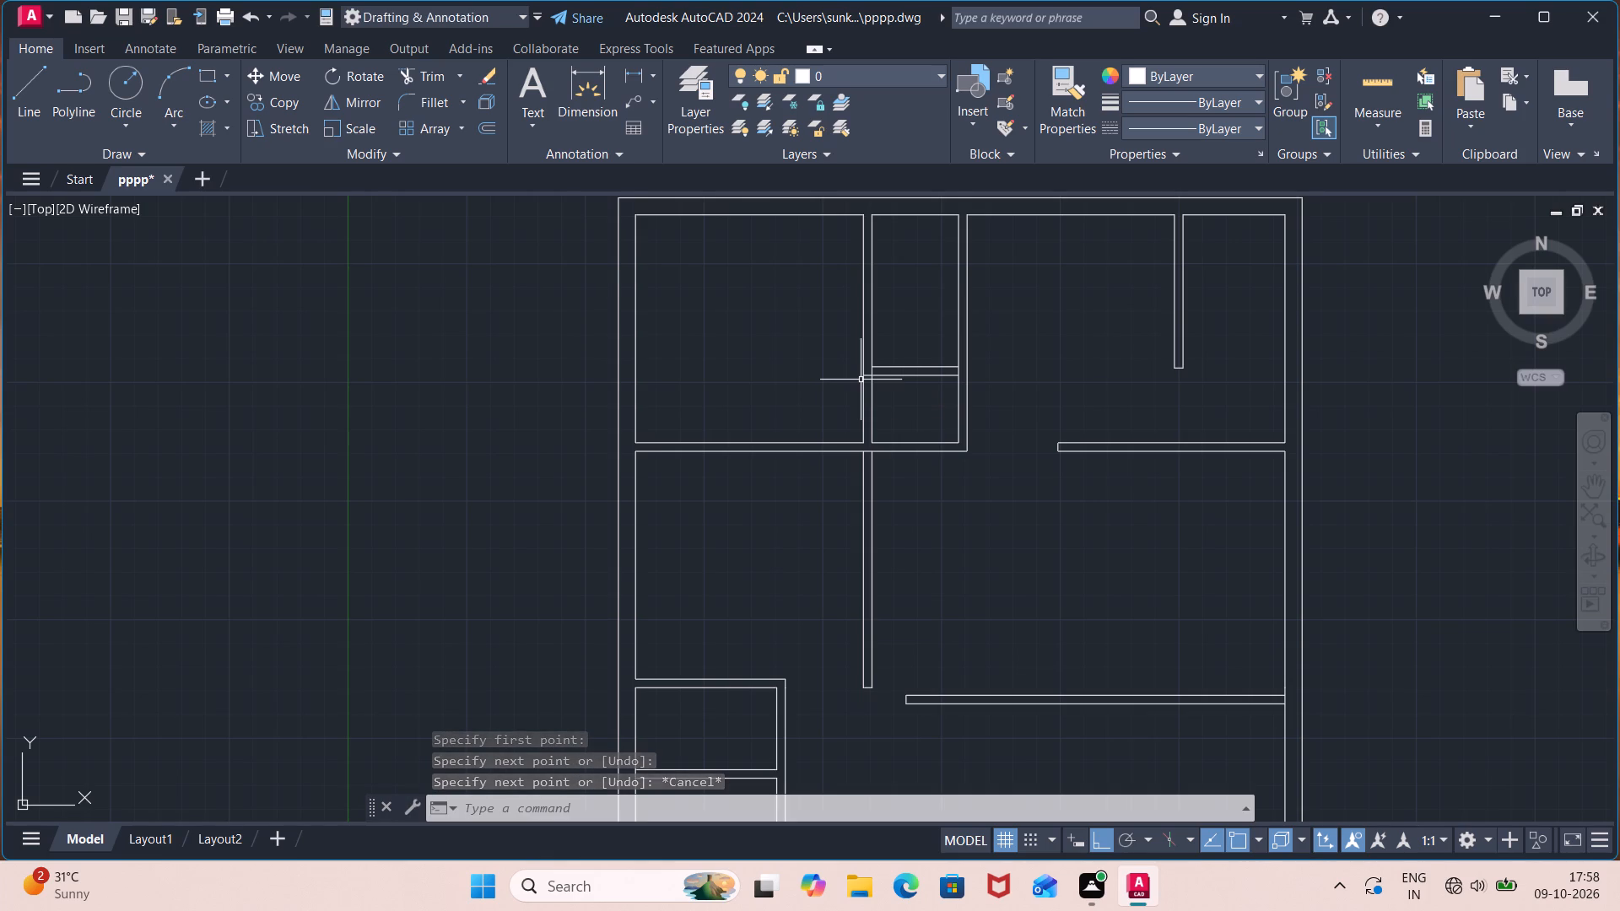
# Draw closing lines where the partition between the first and second top rooms meets the horizontal partition below, across both partitions.
pyautogui.press('l')
pyautogui.press('Return')
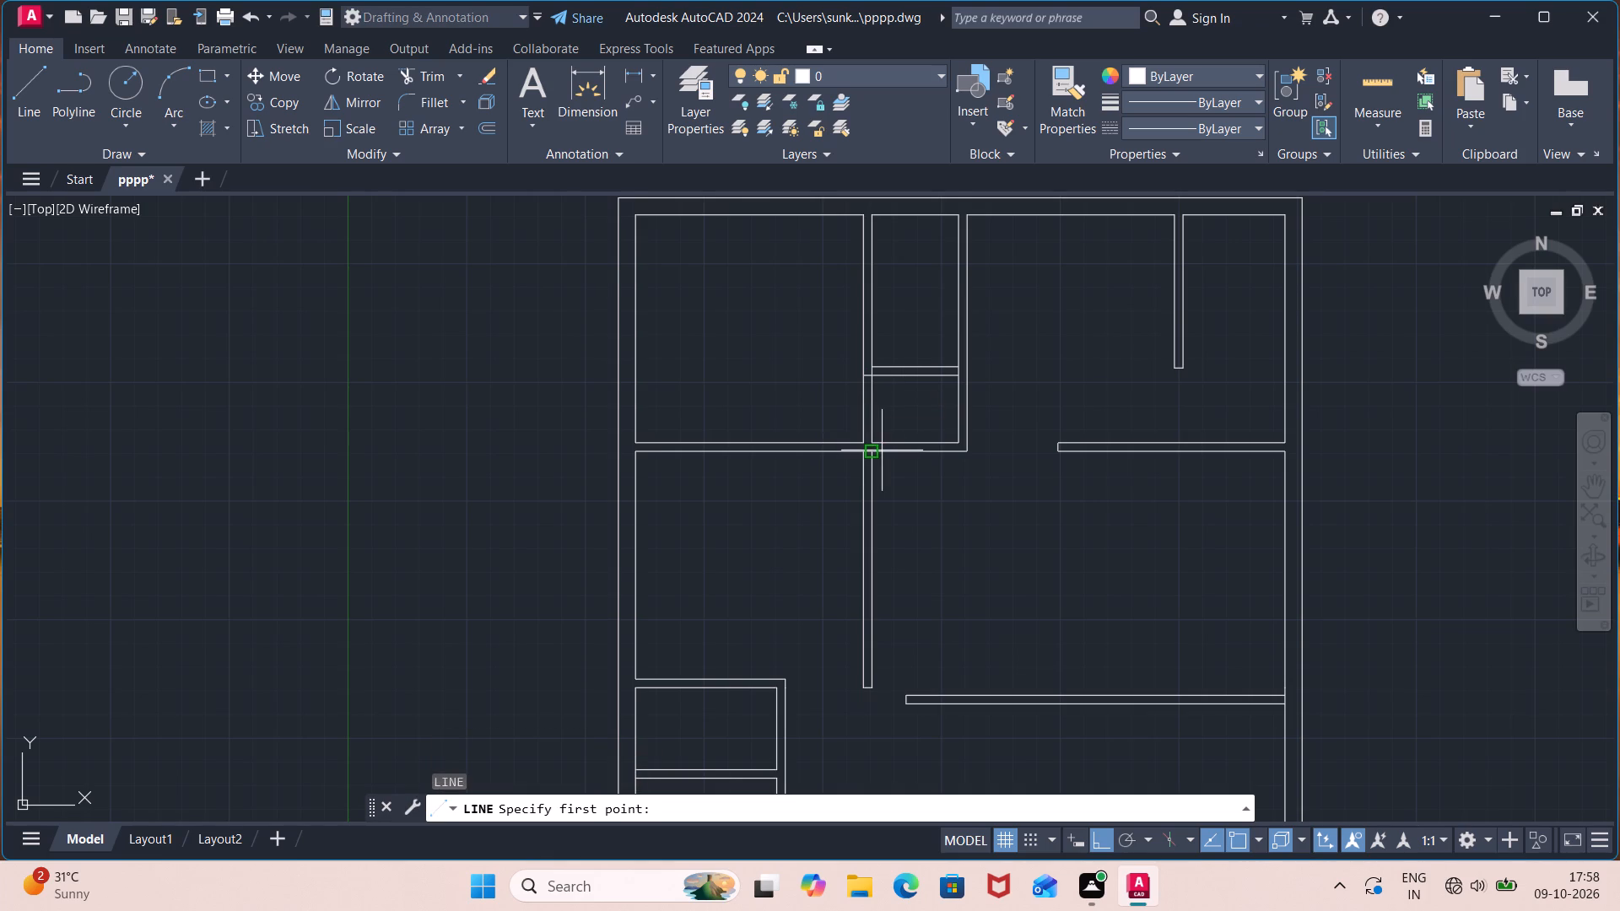
pyautogui.click(875, 450)
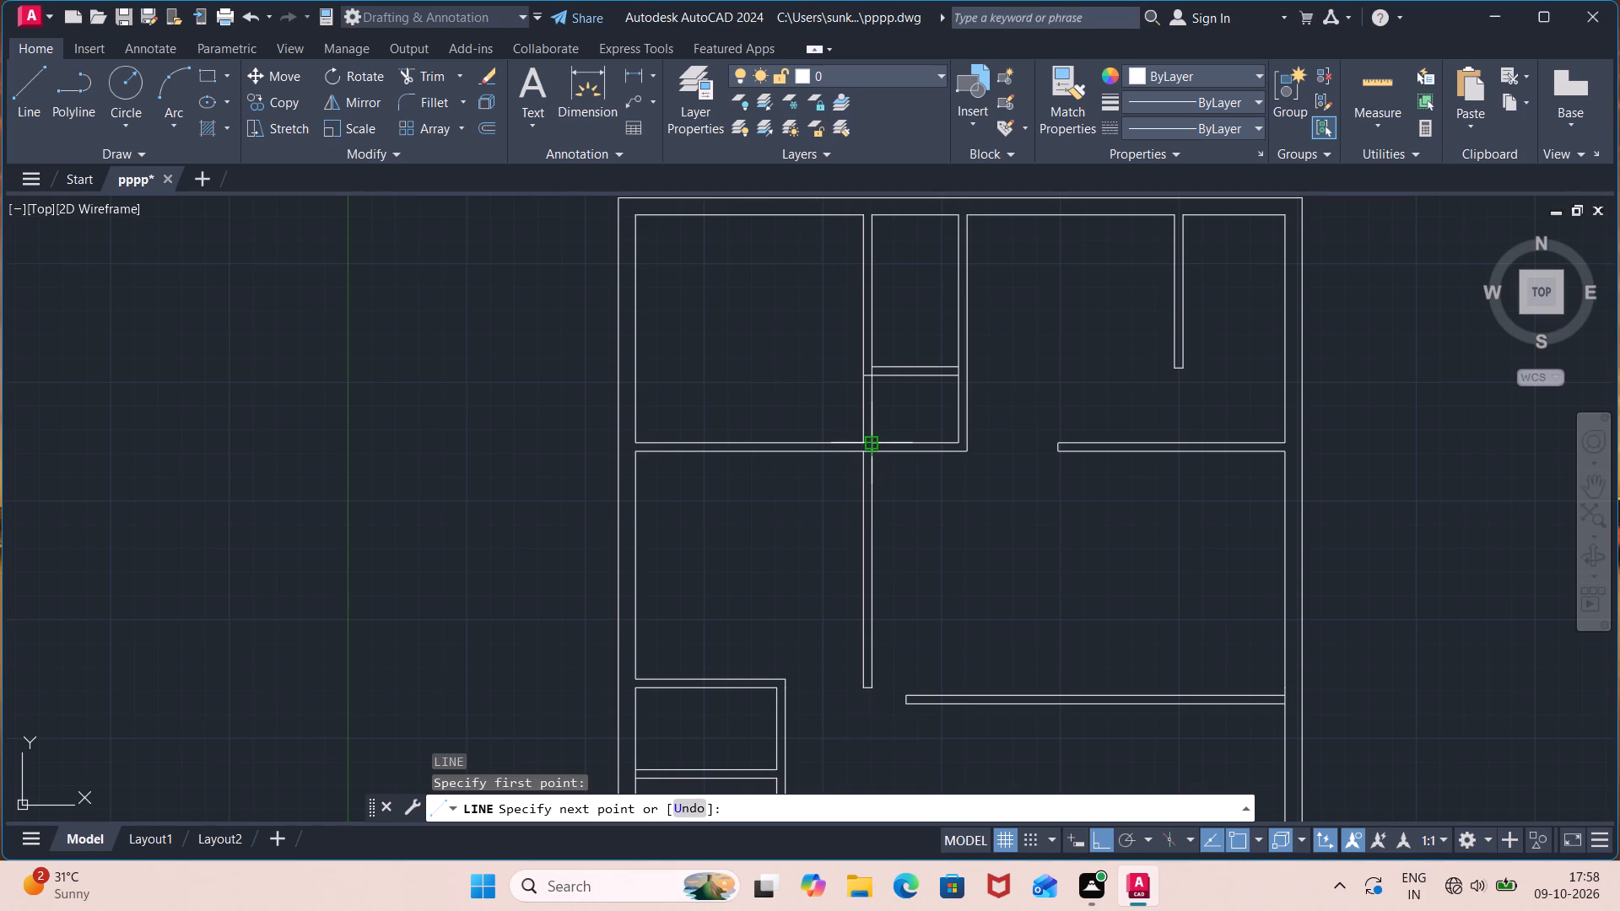
pyautogui.click(877, 441)
pyautogui.click(857, 443)
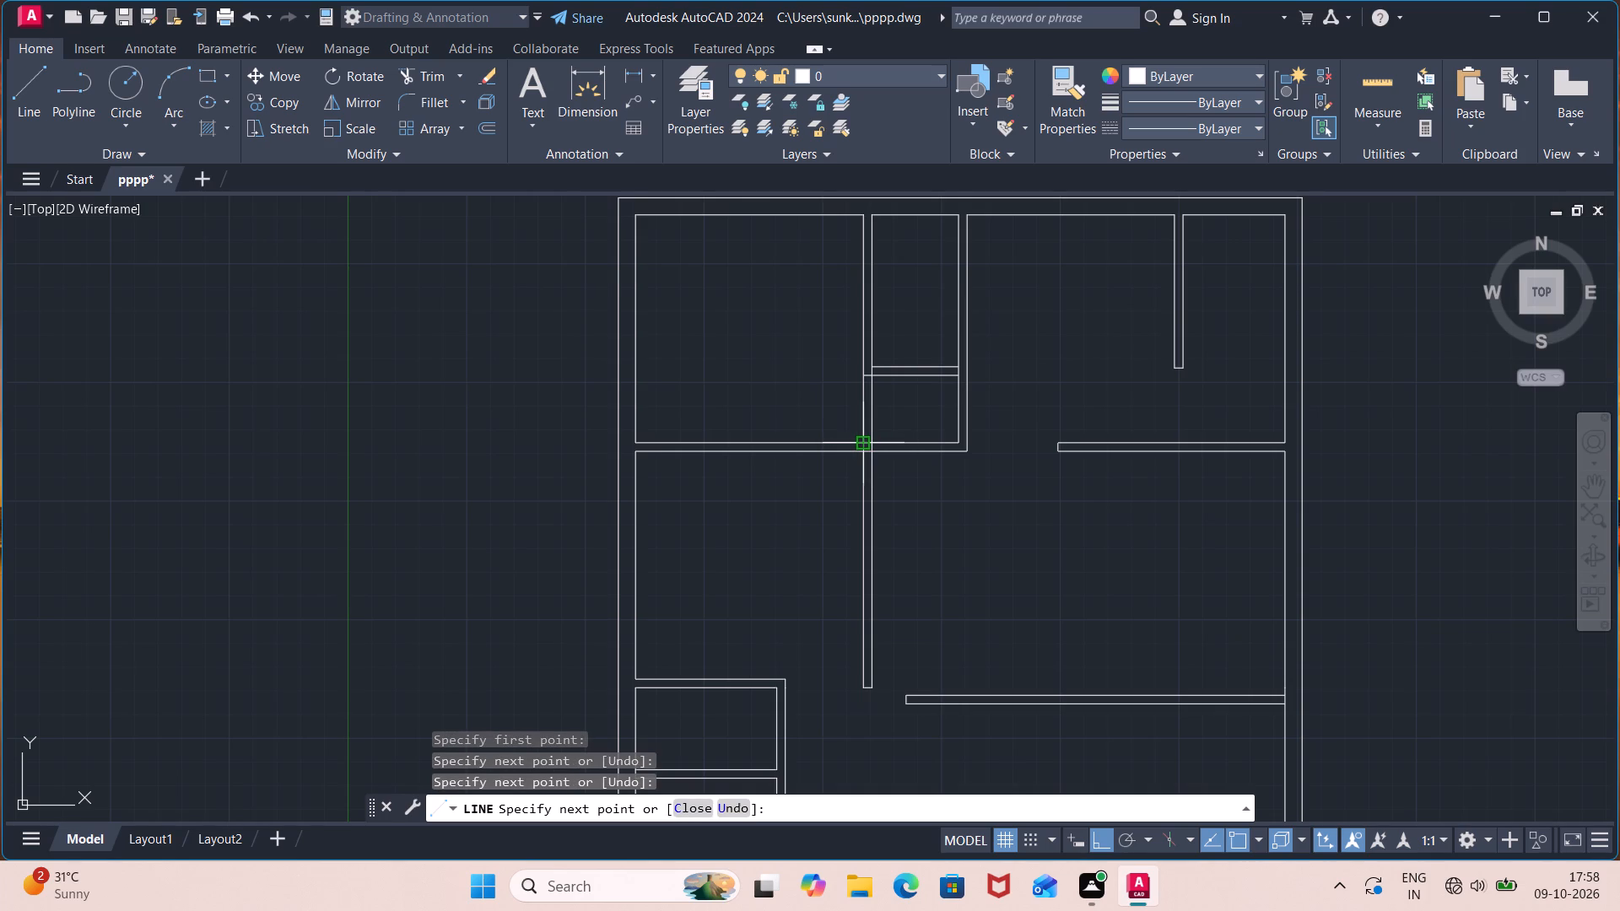
pyautogui.press('Escape')
# Trim away both lines of the partition between the first and second top rooms, from the cross partition down to the horizontal partition.
pyautogui.write('tr')
pyautogui.press('Return')
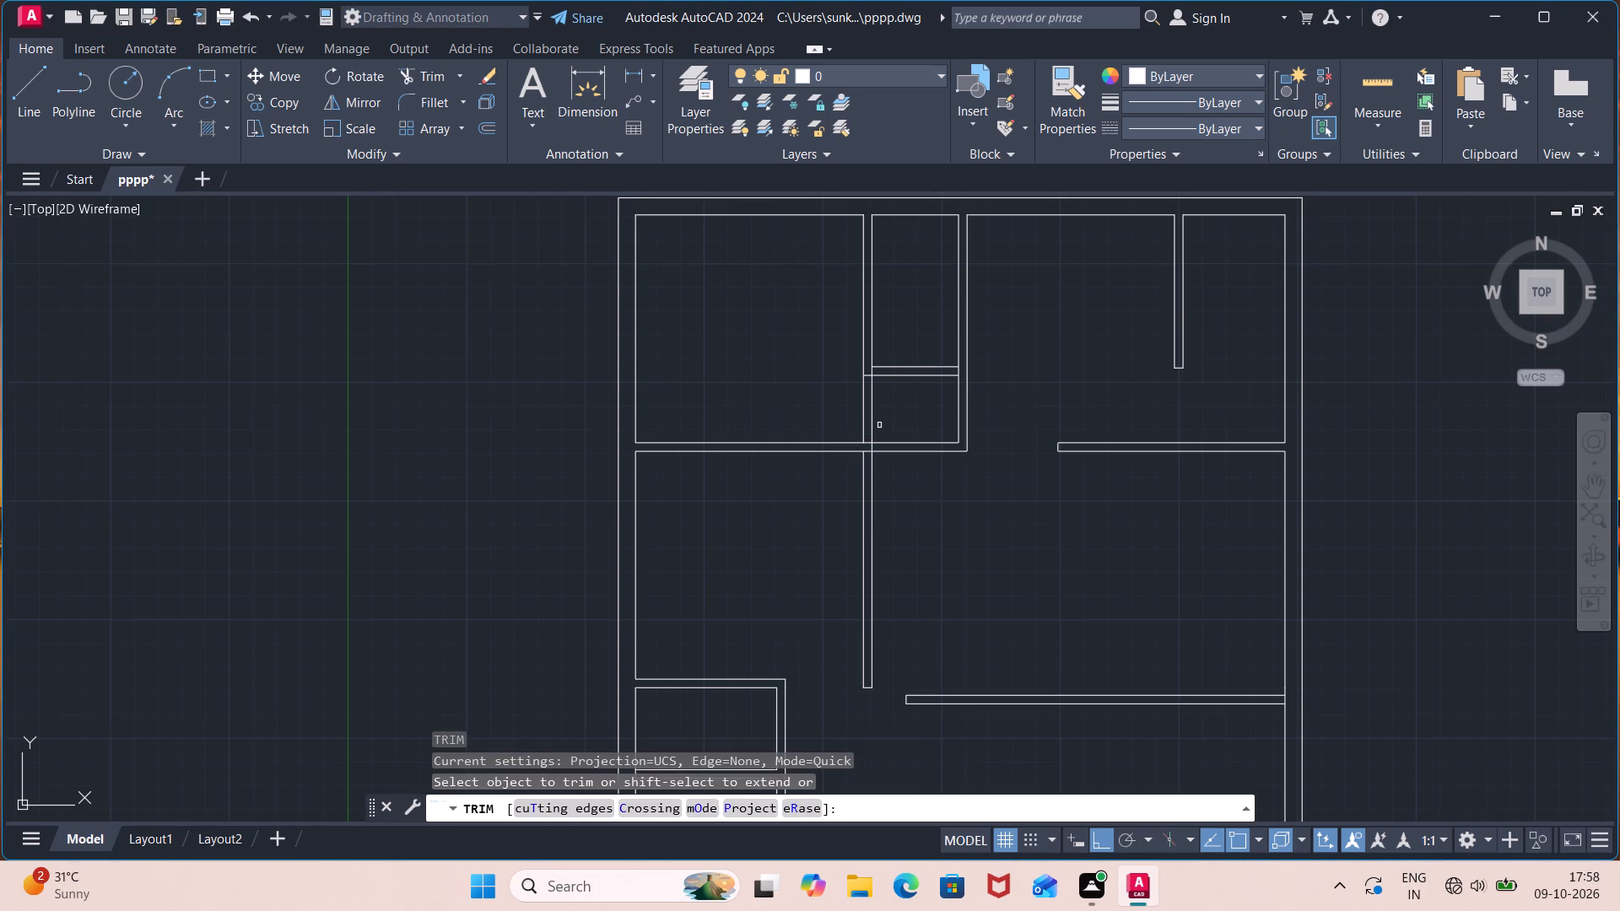
pyautogui.click(879, 425)
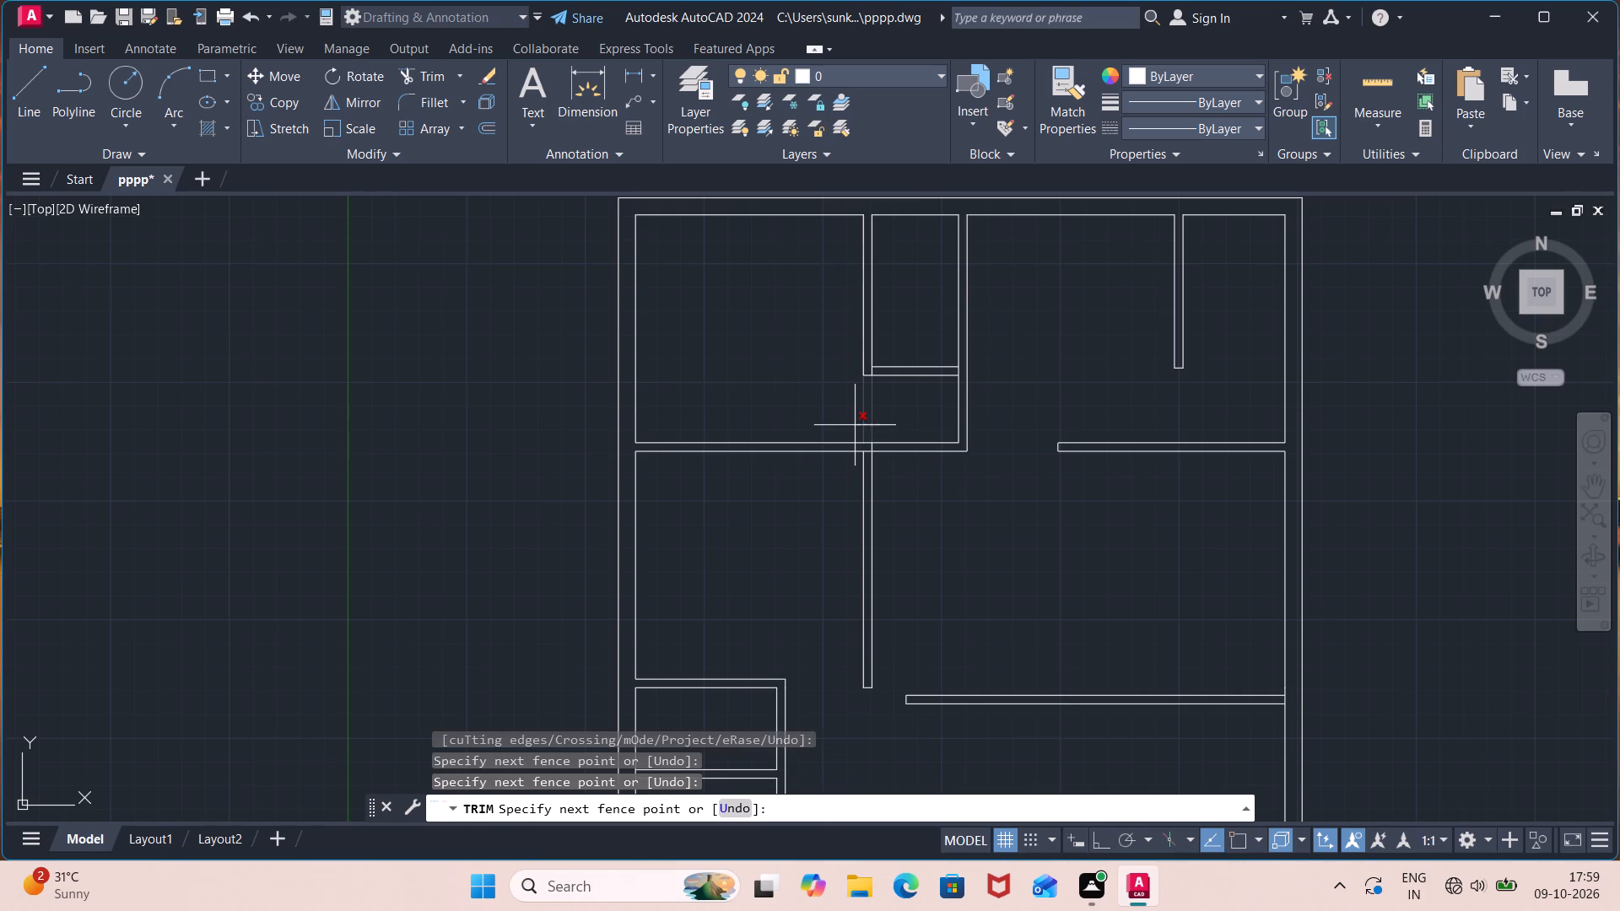
pyautogui.click(855, 425)
pyautogui.click(912, 429)
pyautogui.press('Escape')
# Draw a short line across the horizontal partition below the second top room, in line with the room's right-hand partition face.
pyautogui.press('l')
pyautogui.press('Return')
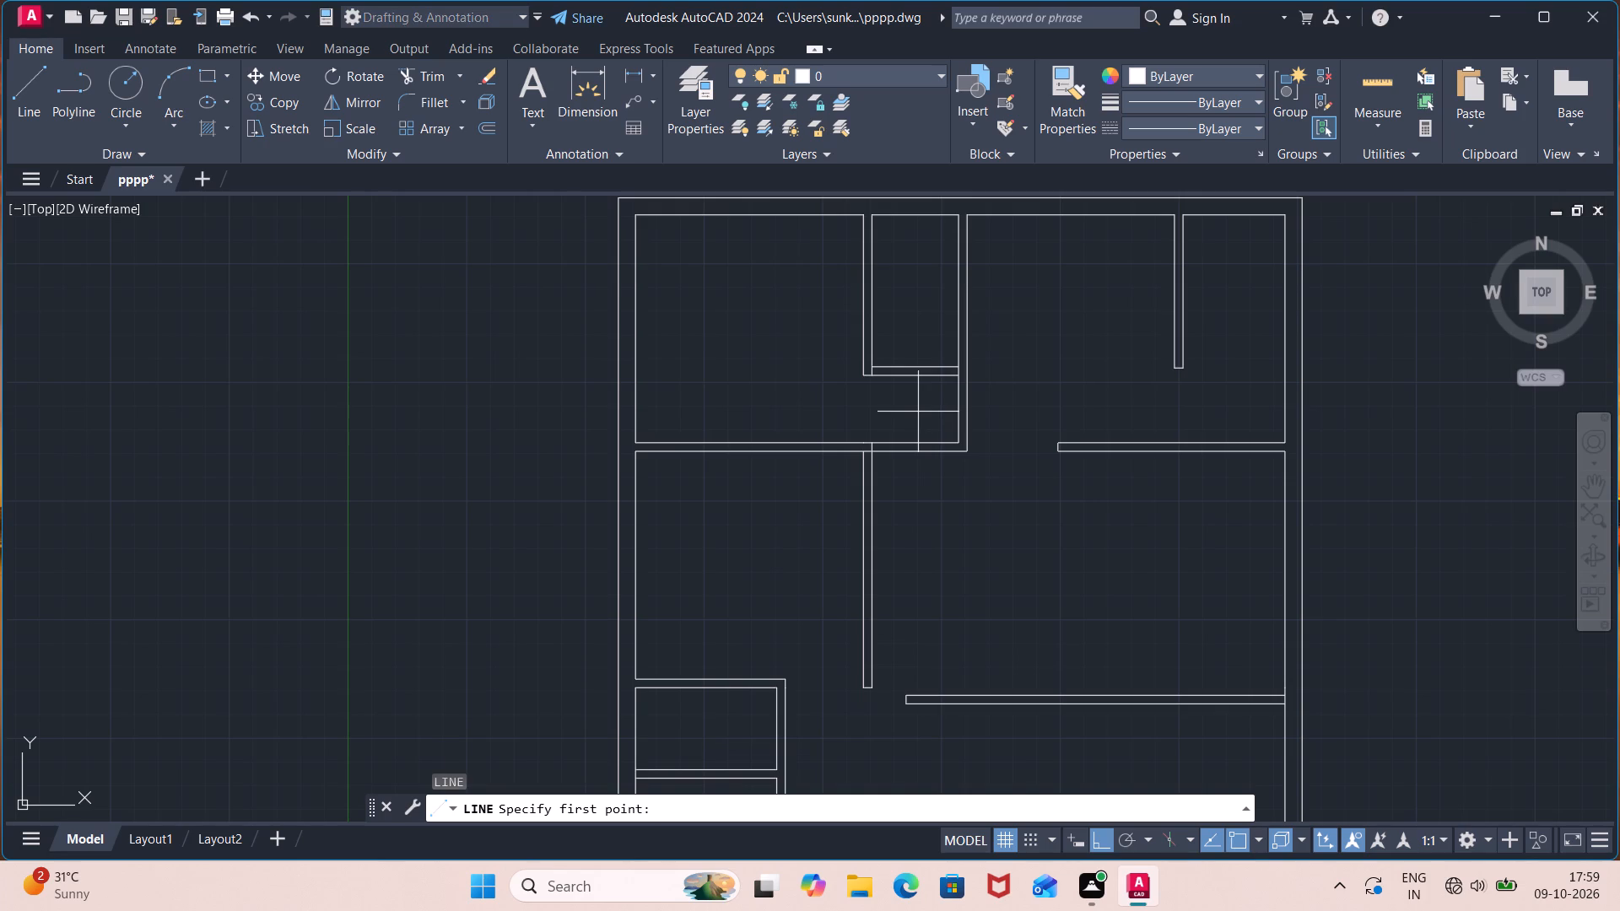
pyautogui.click(958, 442)
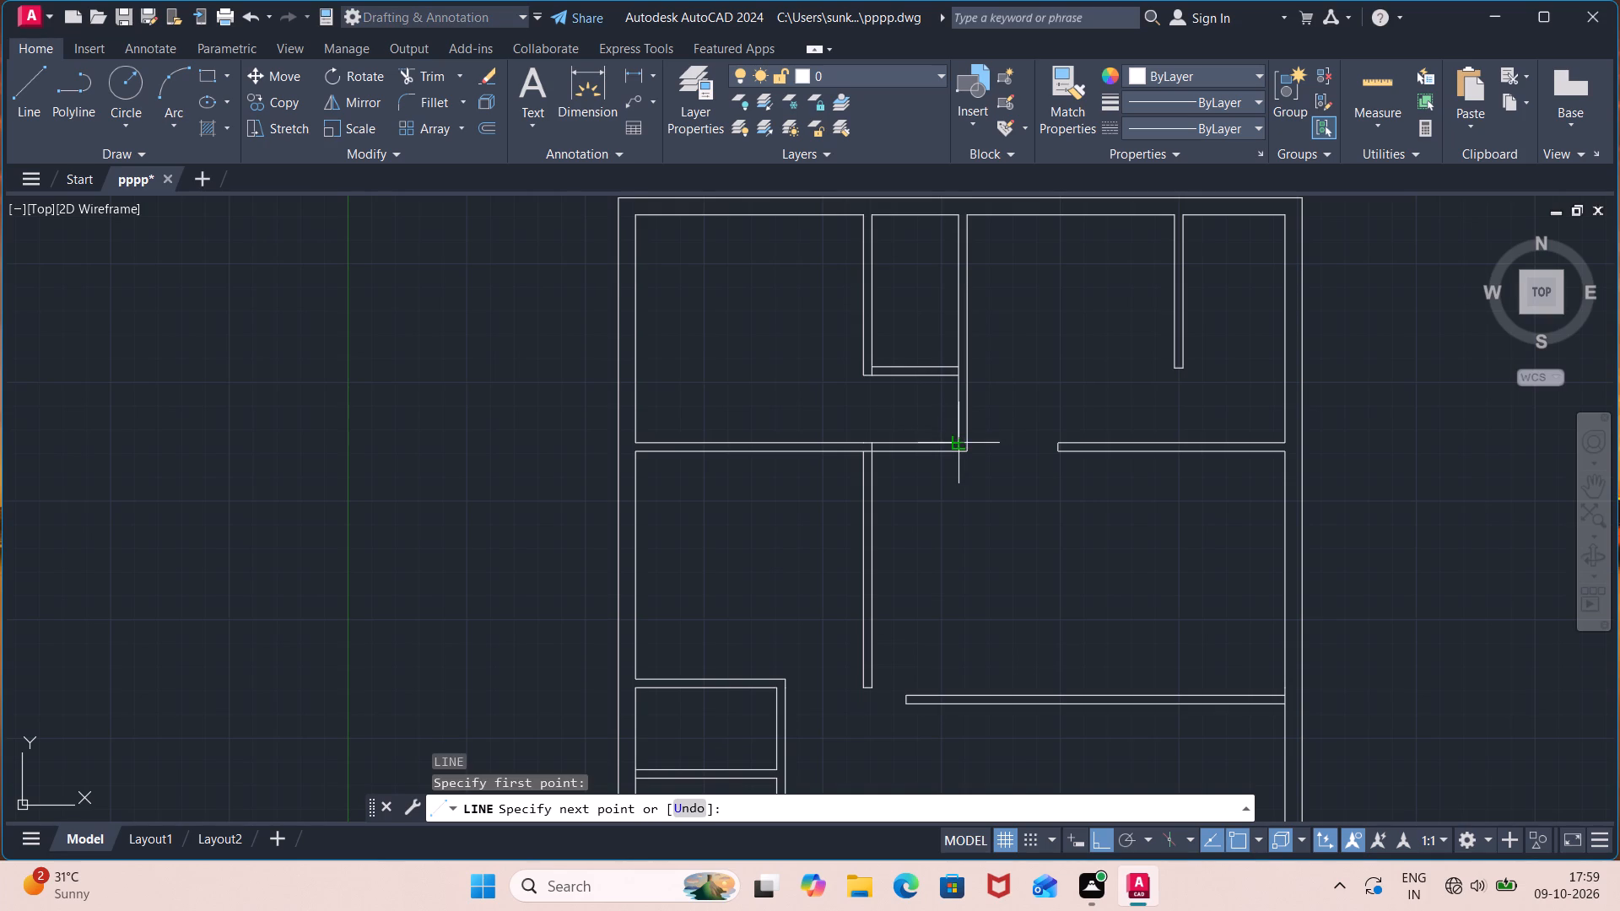
pyautogui.click(958, 455)
pyautogui.press('Escape')
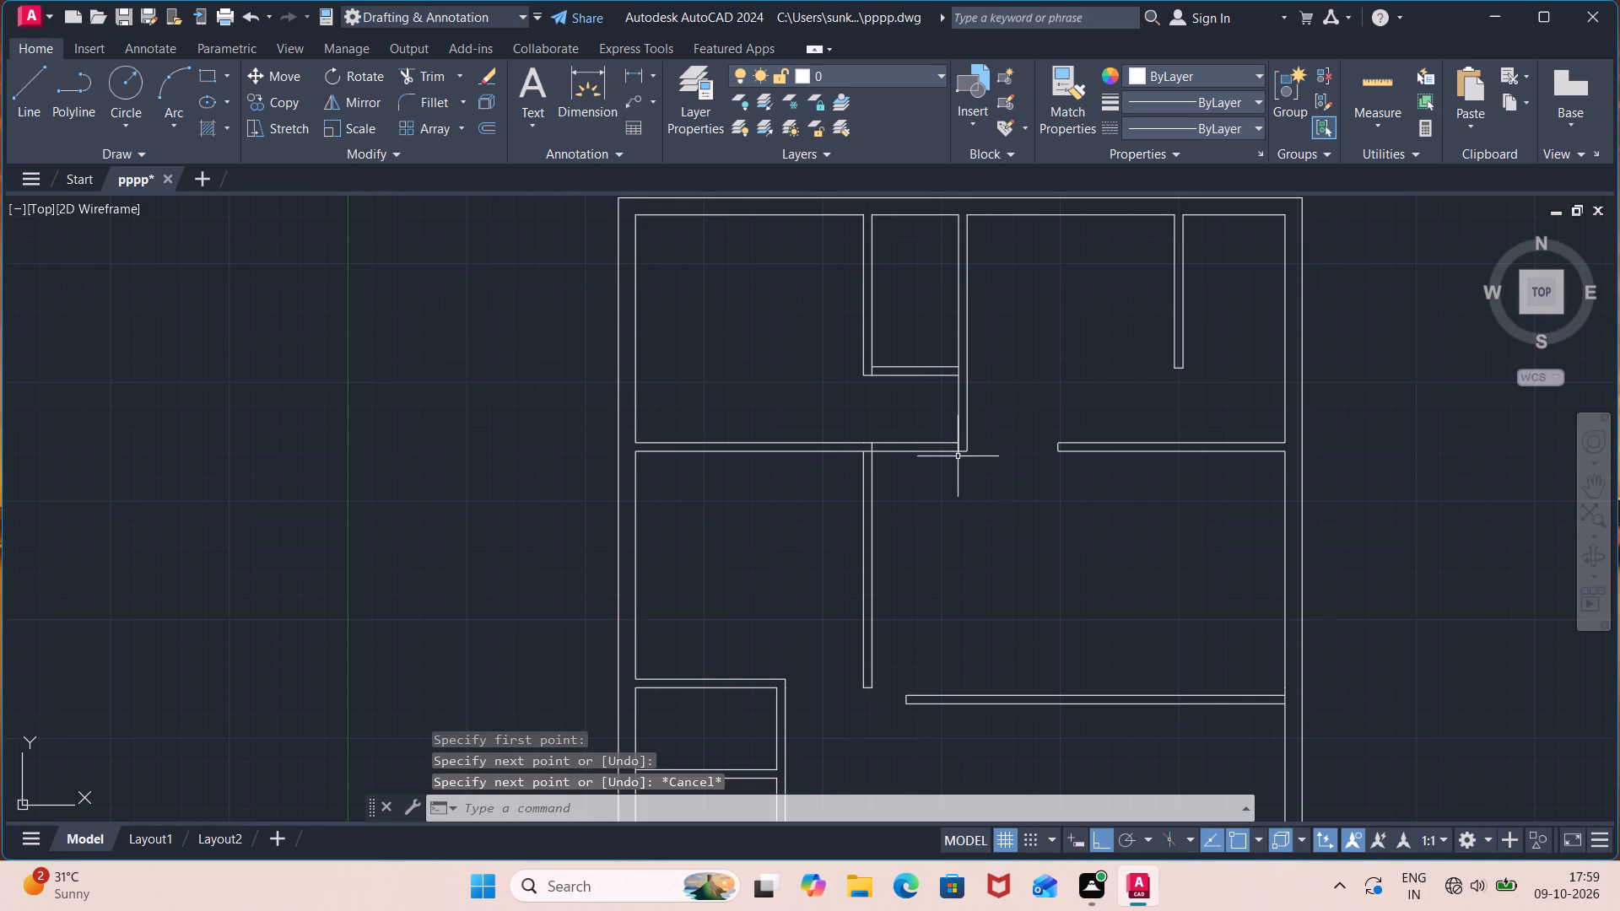
# Trim away both lines of the horizontal partition below the second top room to make an opening.
pyautogui.write('tr')
pyautogui.press('Return')
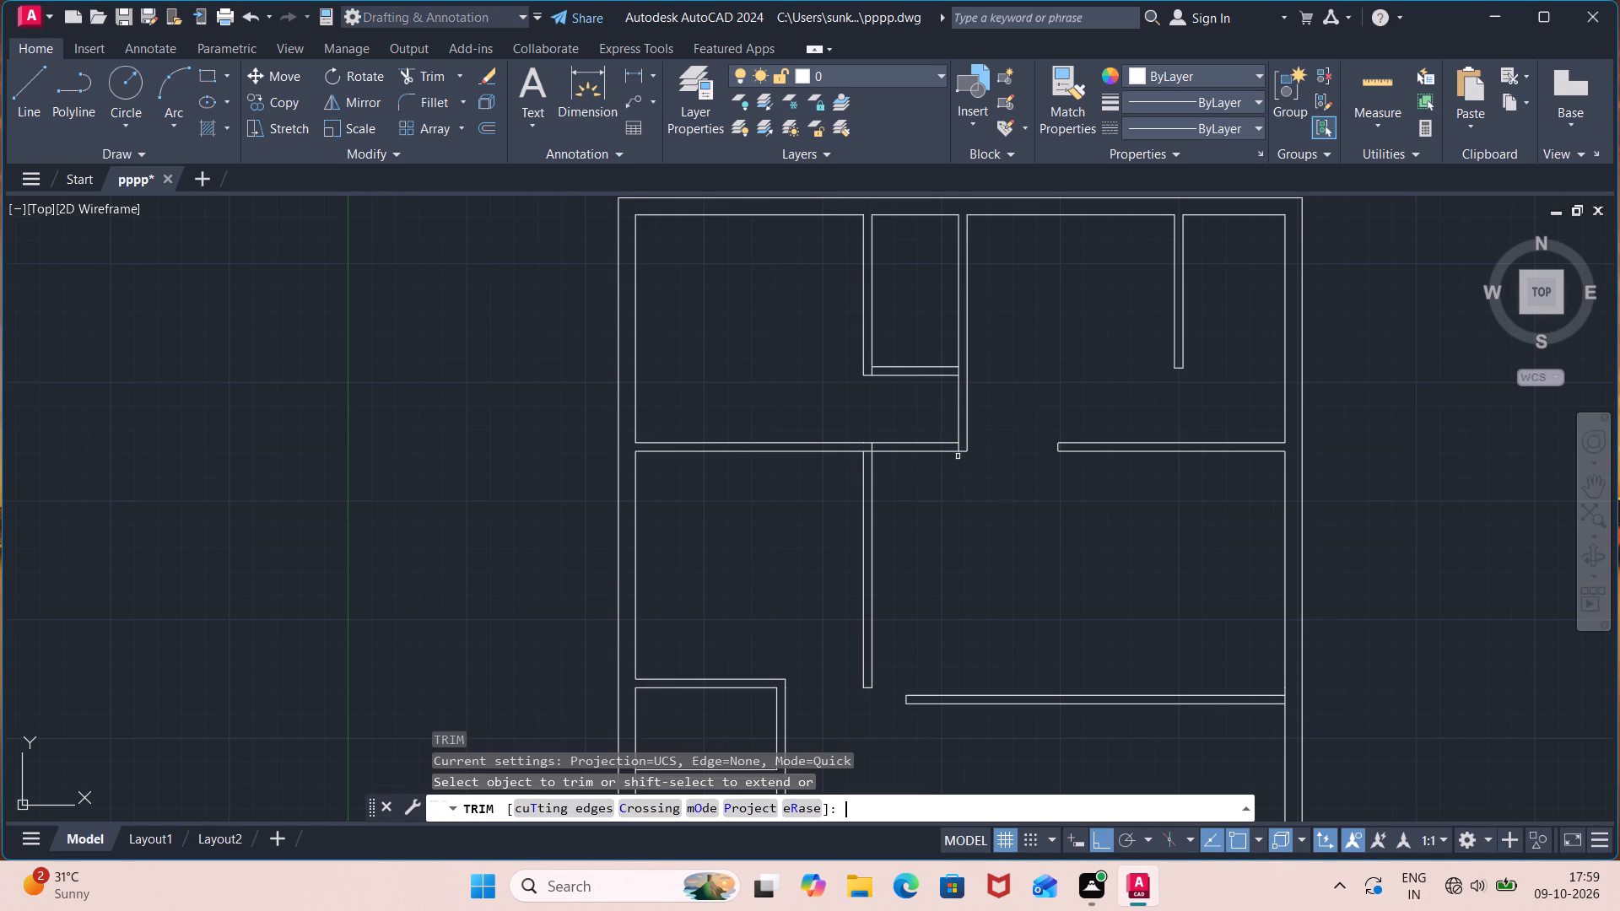
pyautogui.click(927, 423)
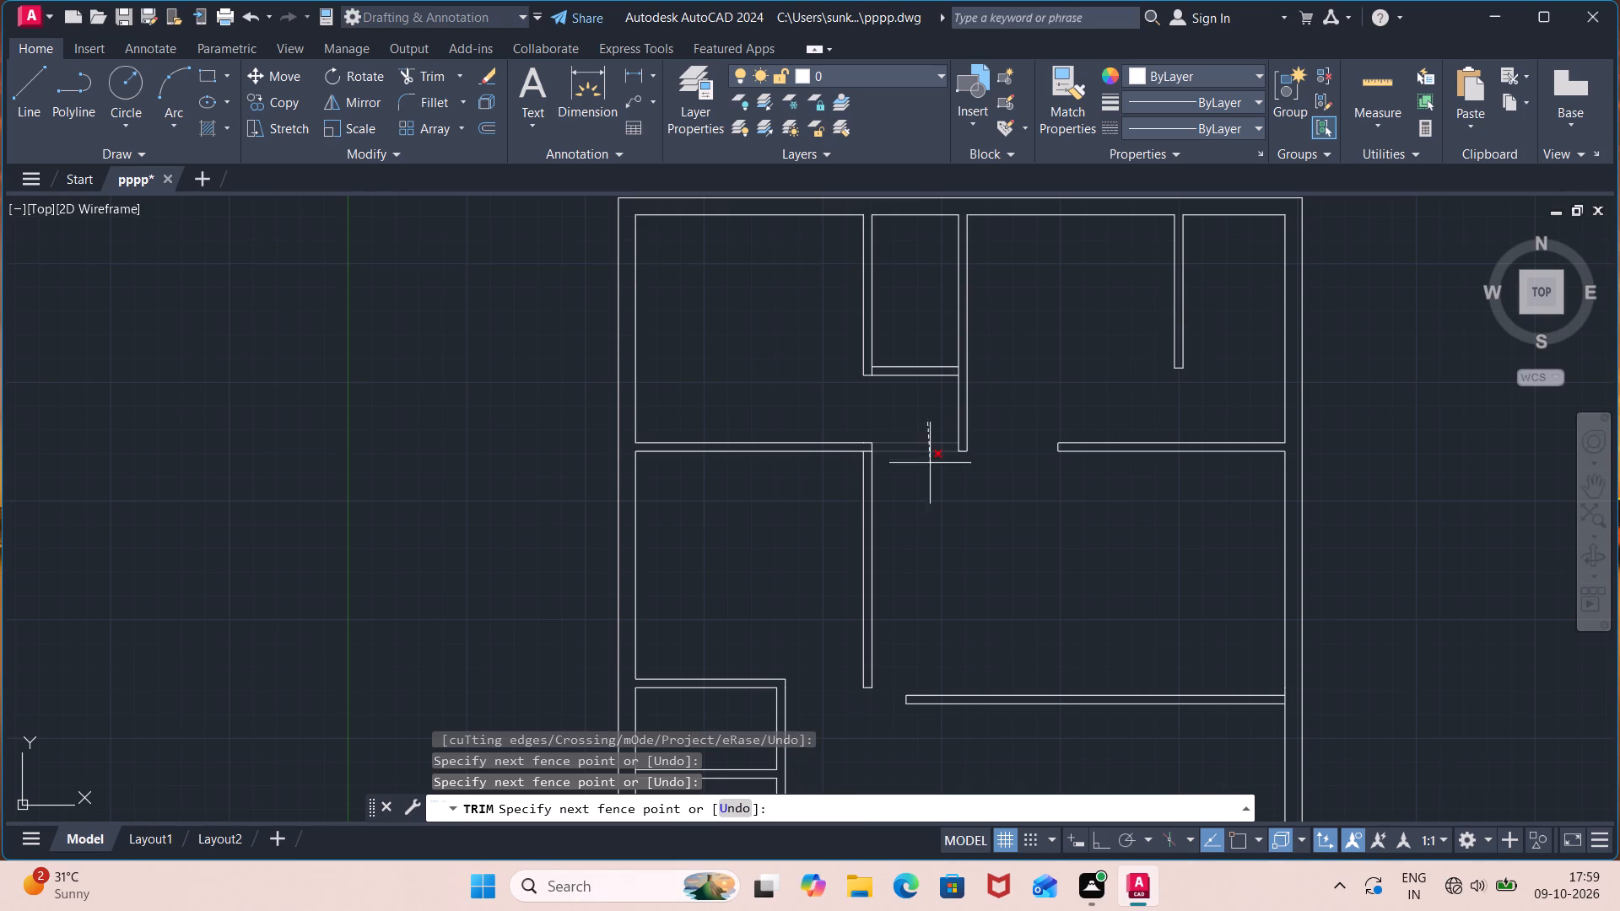
pyautogui.click(926, 489)
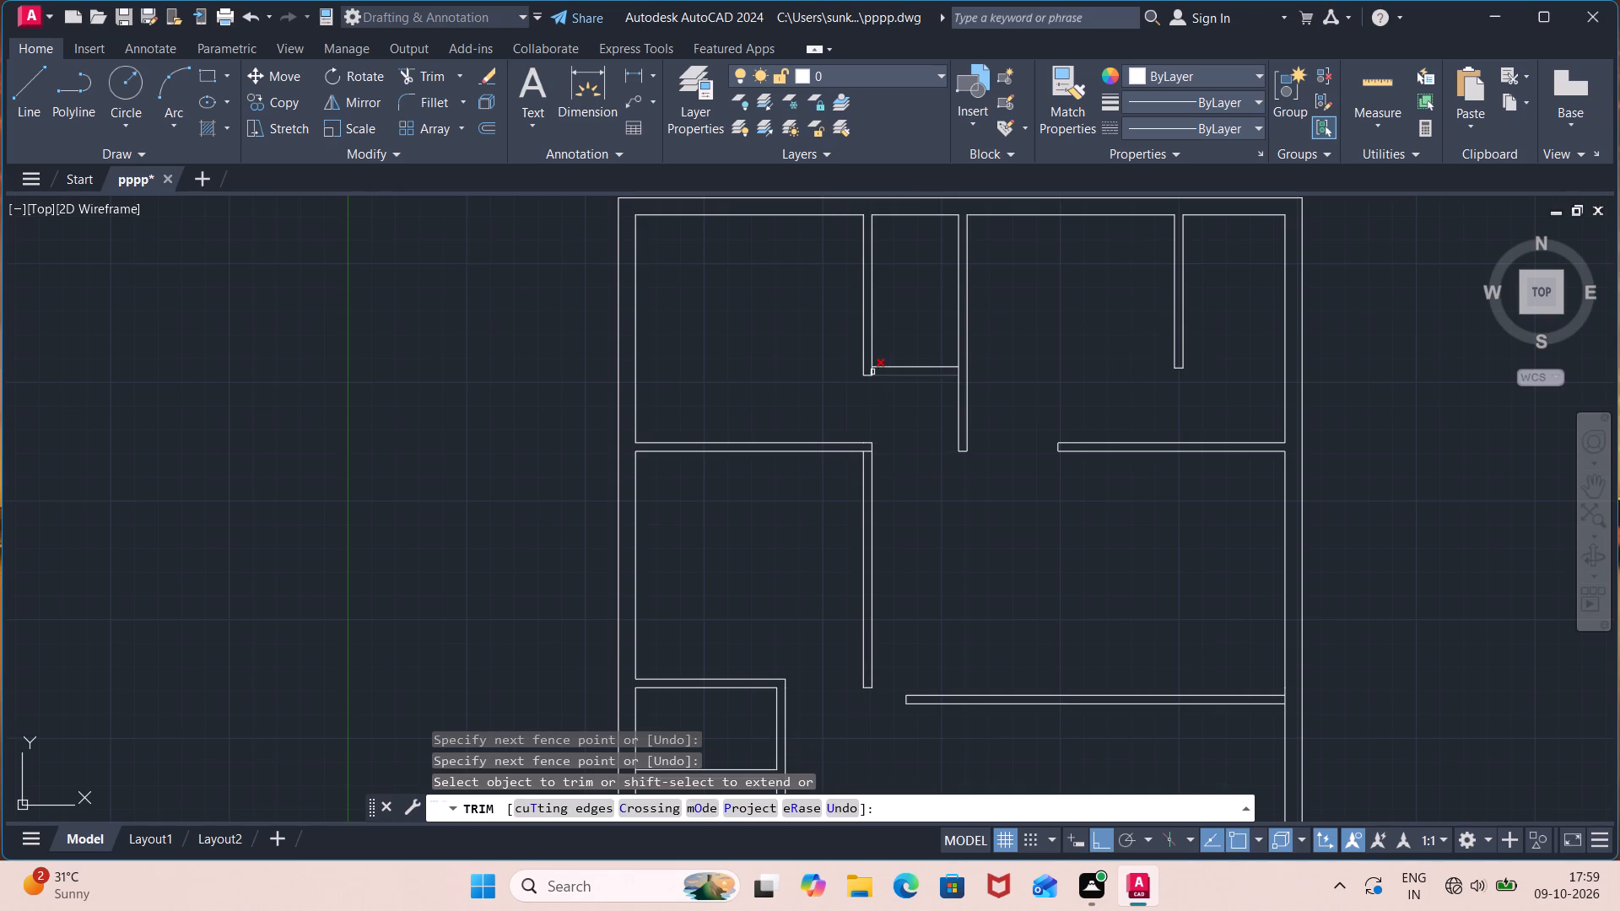
# Trim the leftover line pieces at the cross partition's two ends and at the top of the middle vertical partition.
pyautogui.click(871, 371)
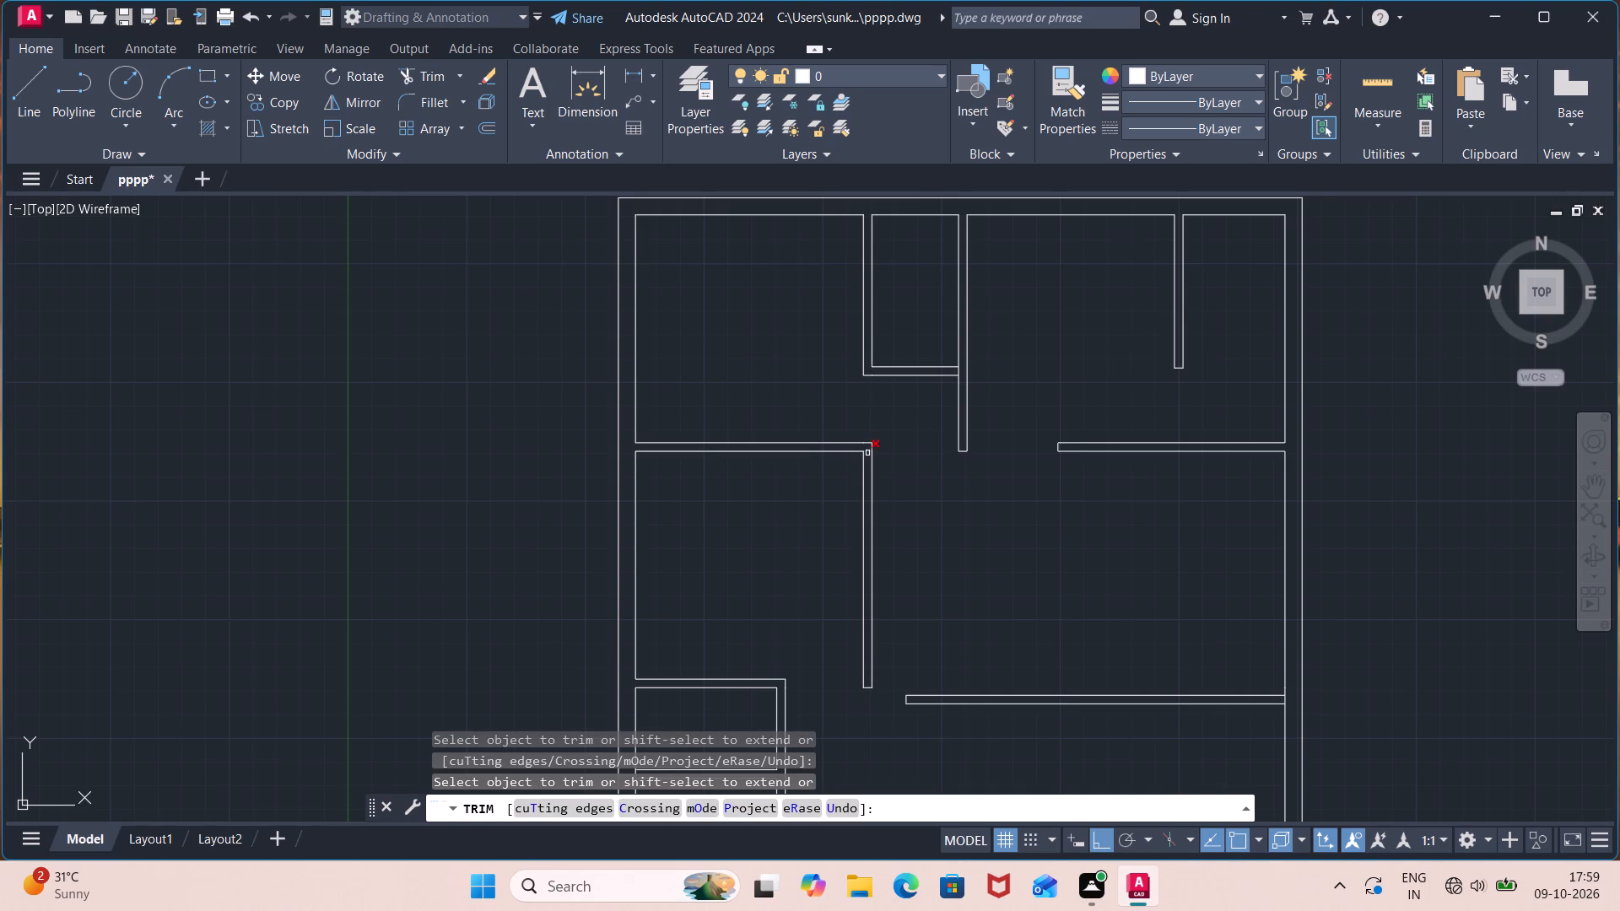
pyautogui.click(867, 453)
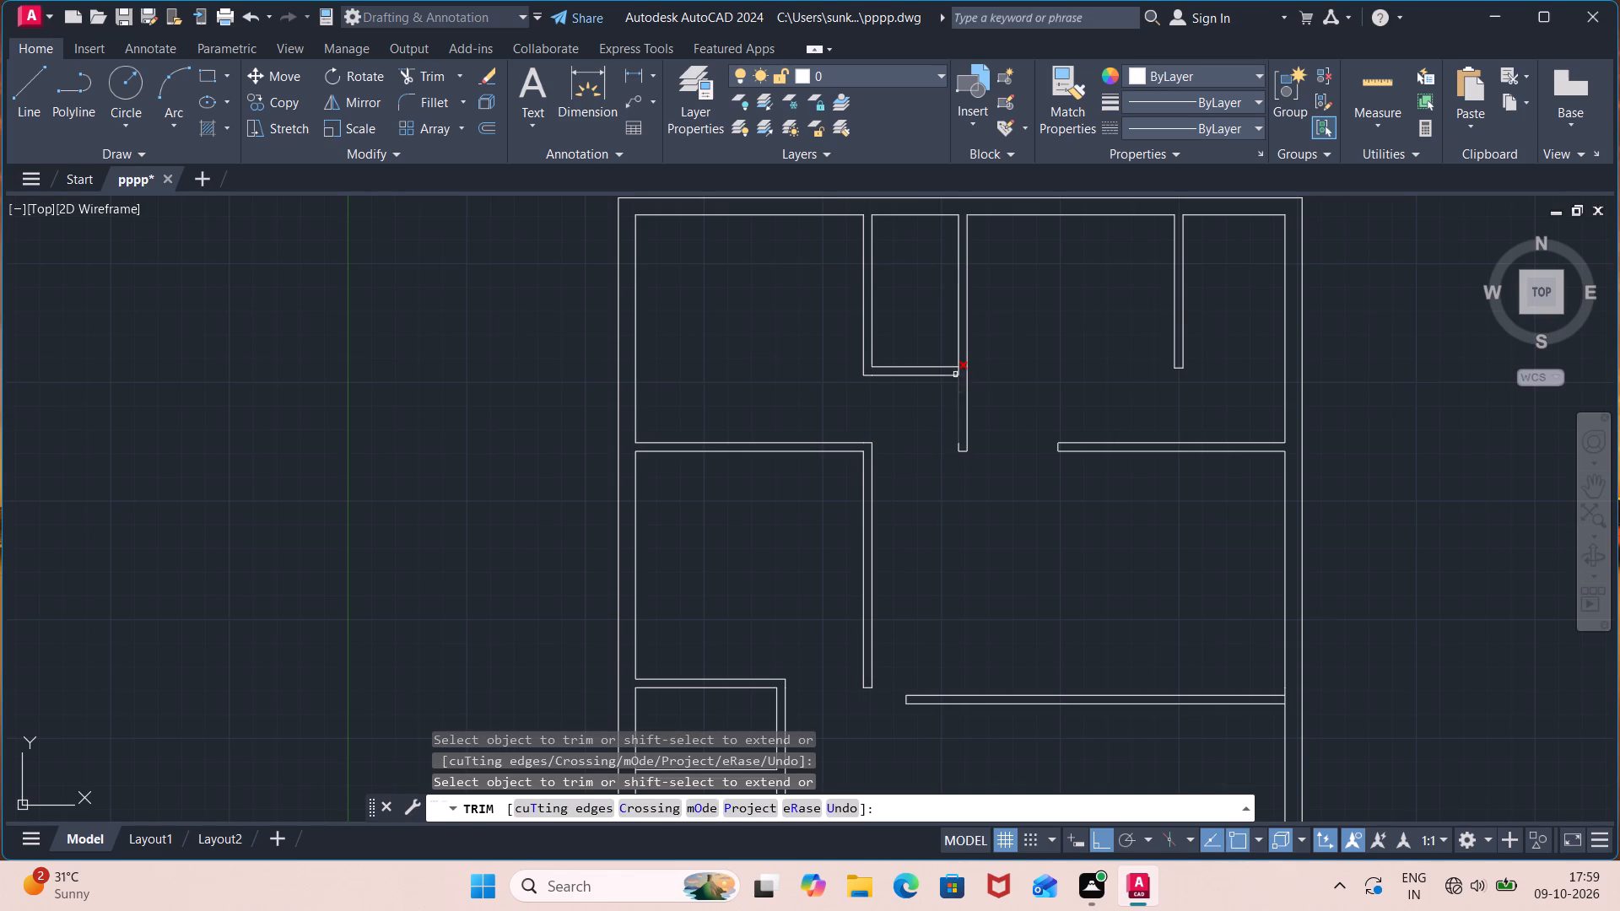
pyautogui.click(957, 370)
pyautogui.press('Escape')
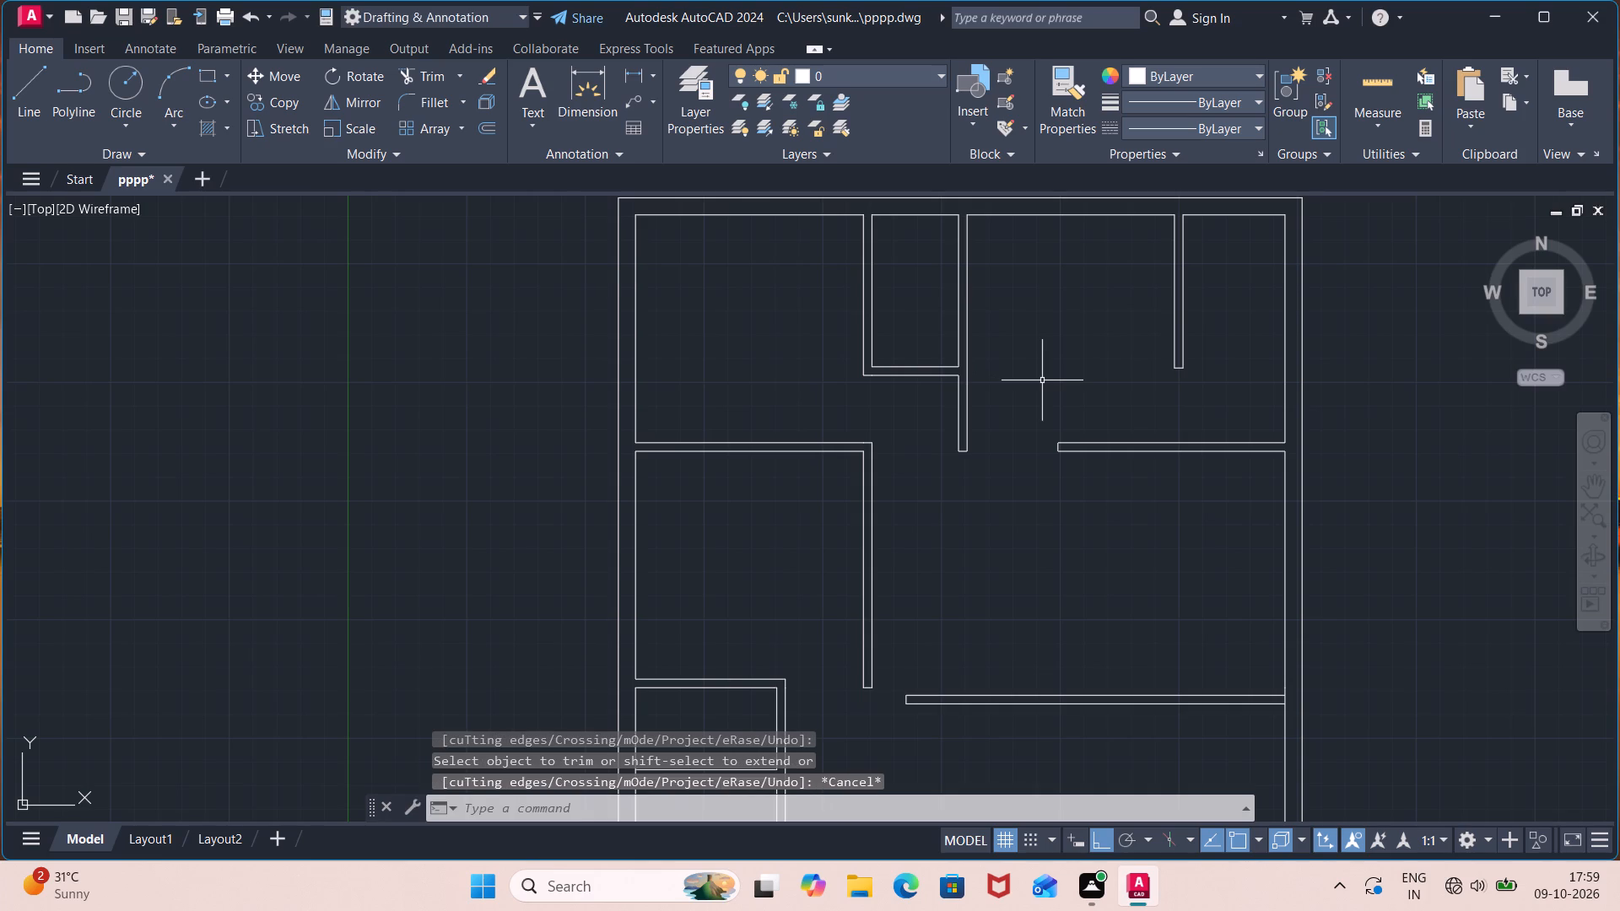
# Draw a line across the second top room's cross partition near its left end, continuing along its lower face and up its right end.
pyautogui.press('l')
pyautogui.press('Return')
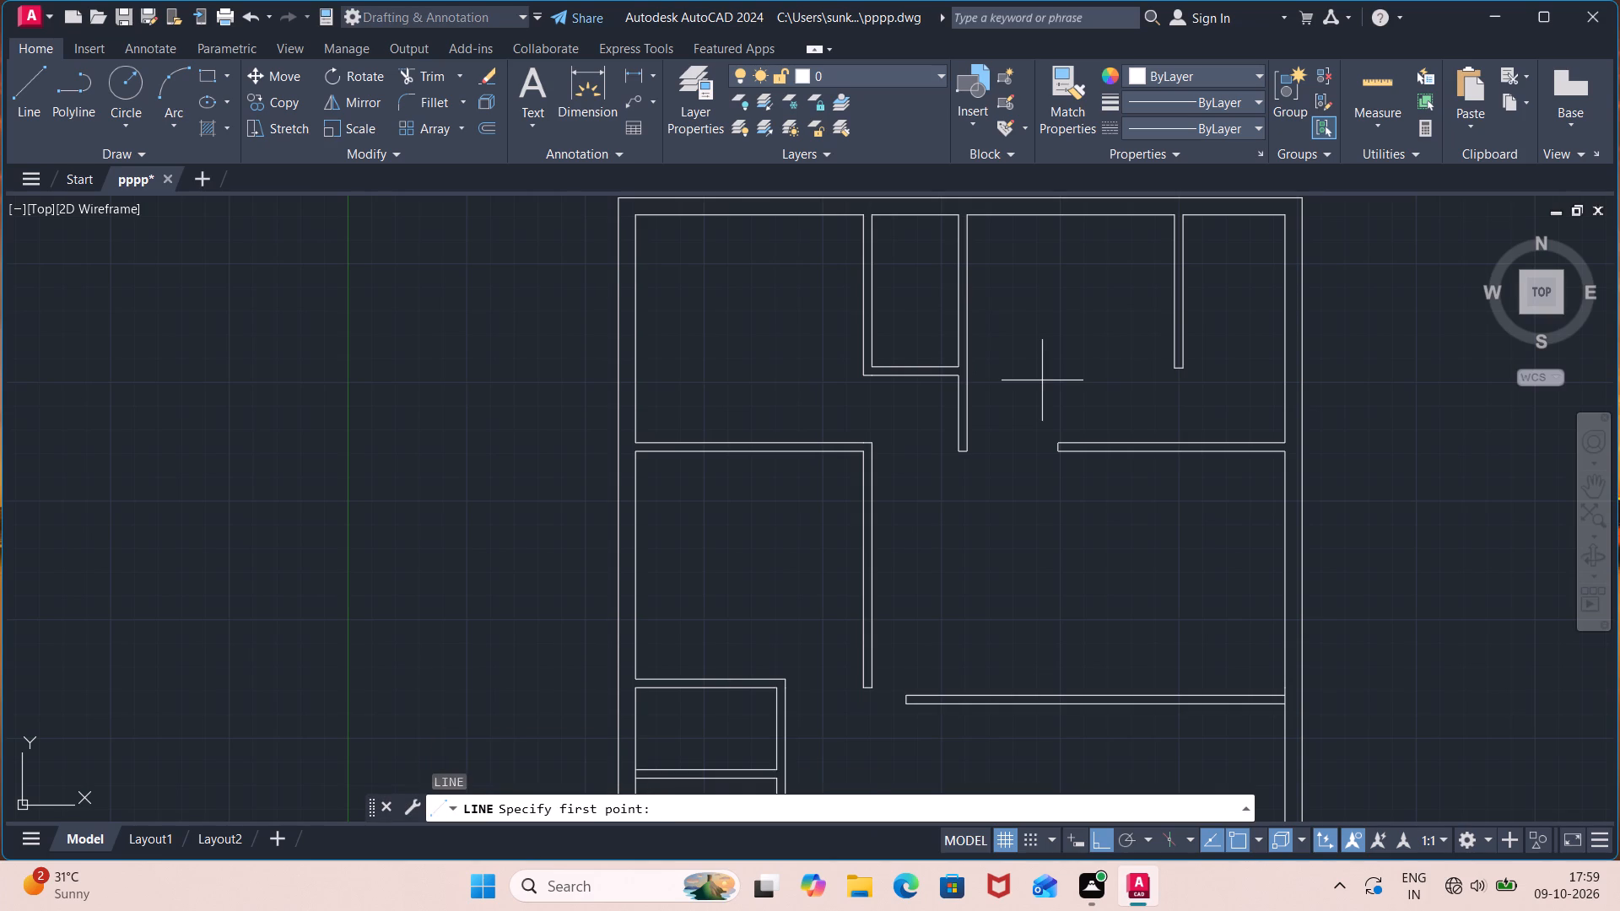
pyautogui.click(896, 364)
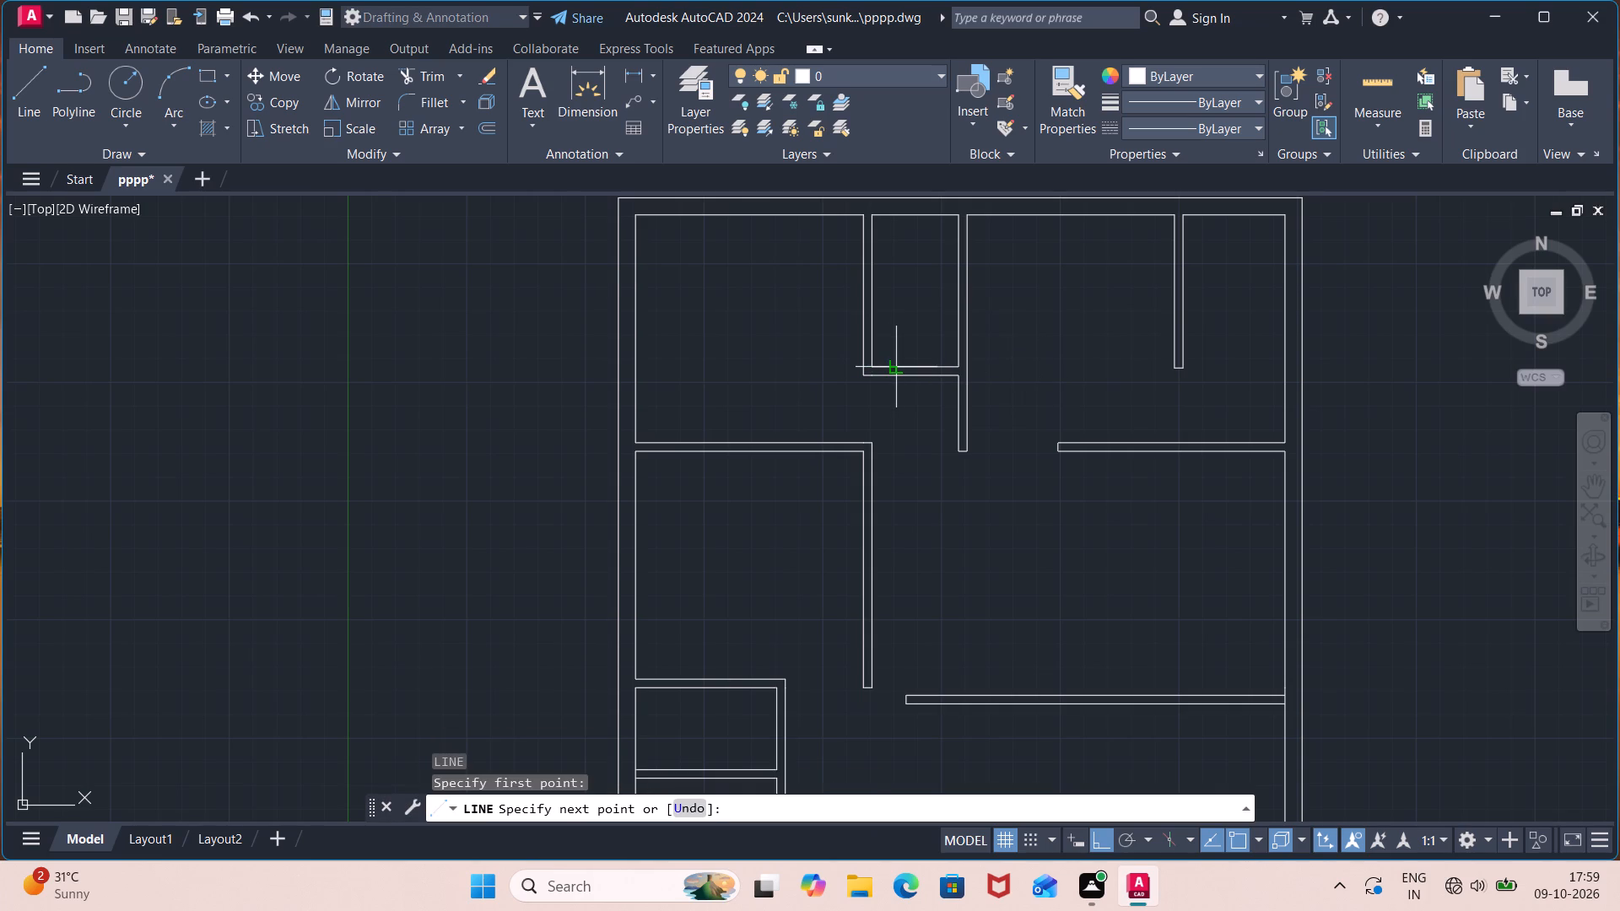
pyautogui.click(898, 377)
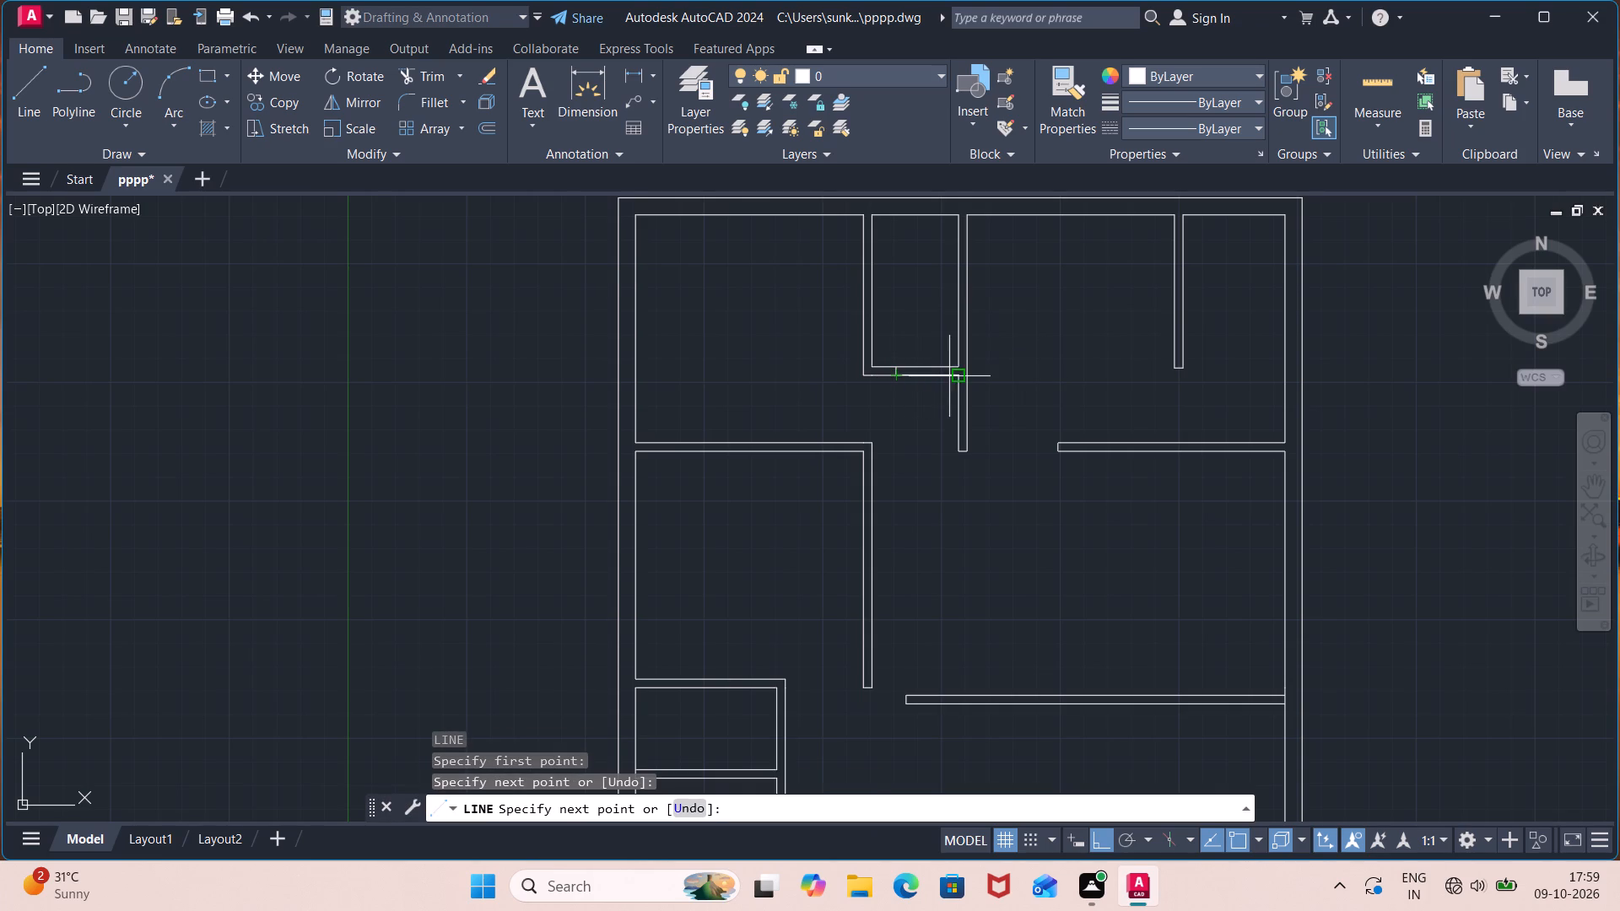
pyautogui.click(951, 376)
pyautogui.click(958, 367)
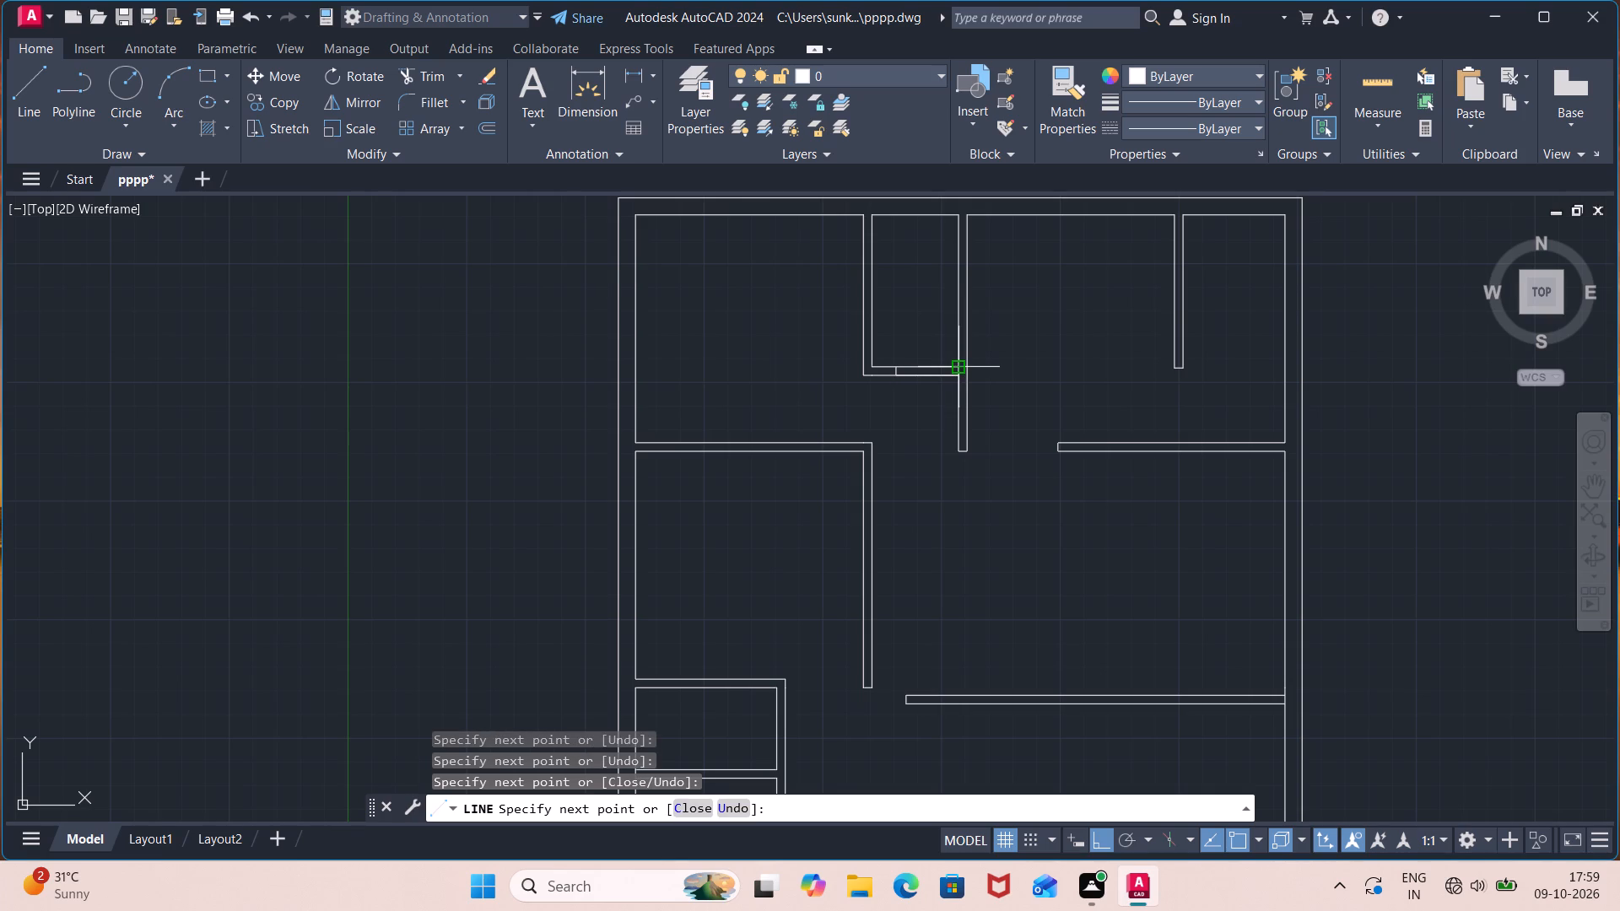
pyautogui.press('Escape')
# Trim away the second top room's cross partition between the new short line and the right-hand partition, leaving a stub.
pyautogui.write('tr')
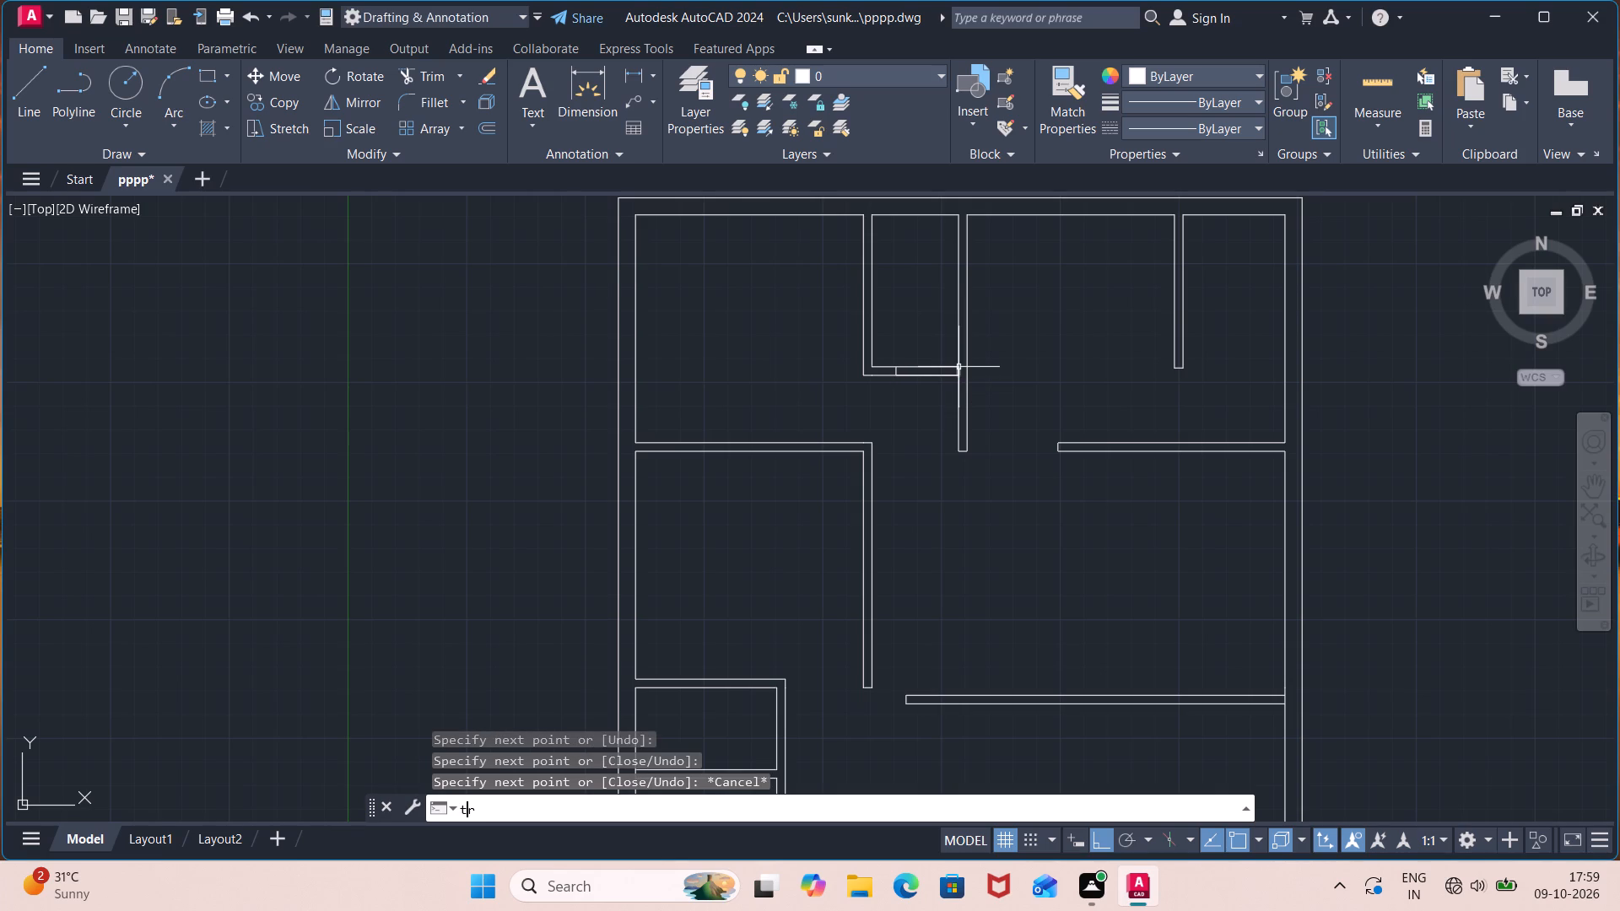
pyautogui.press('Return')
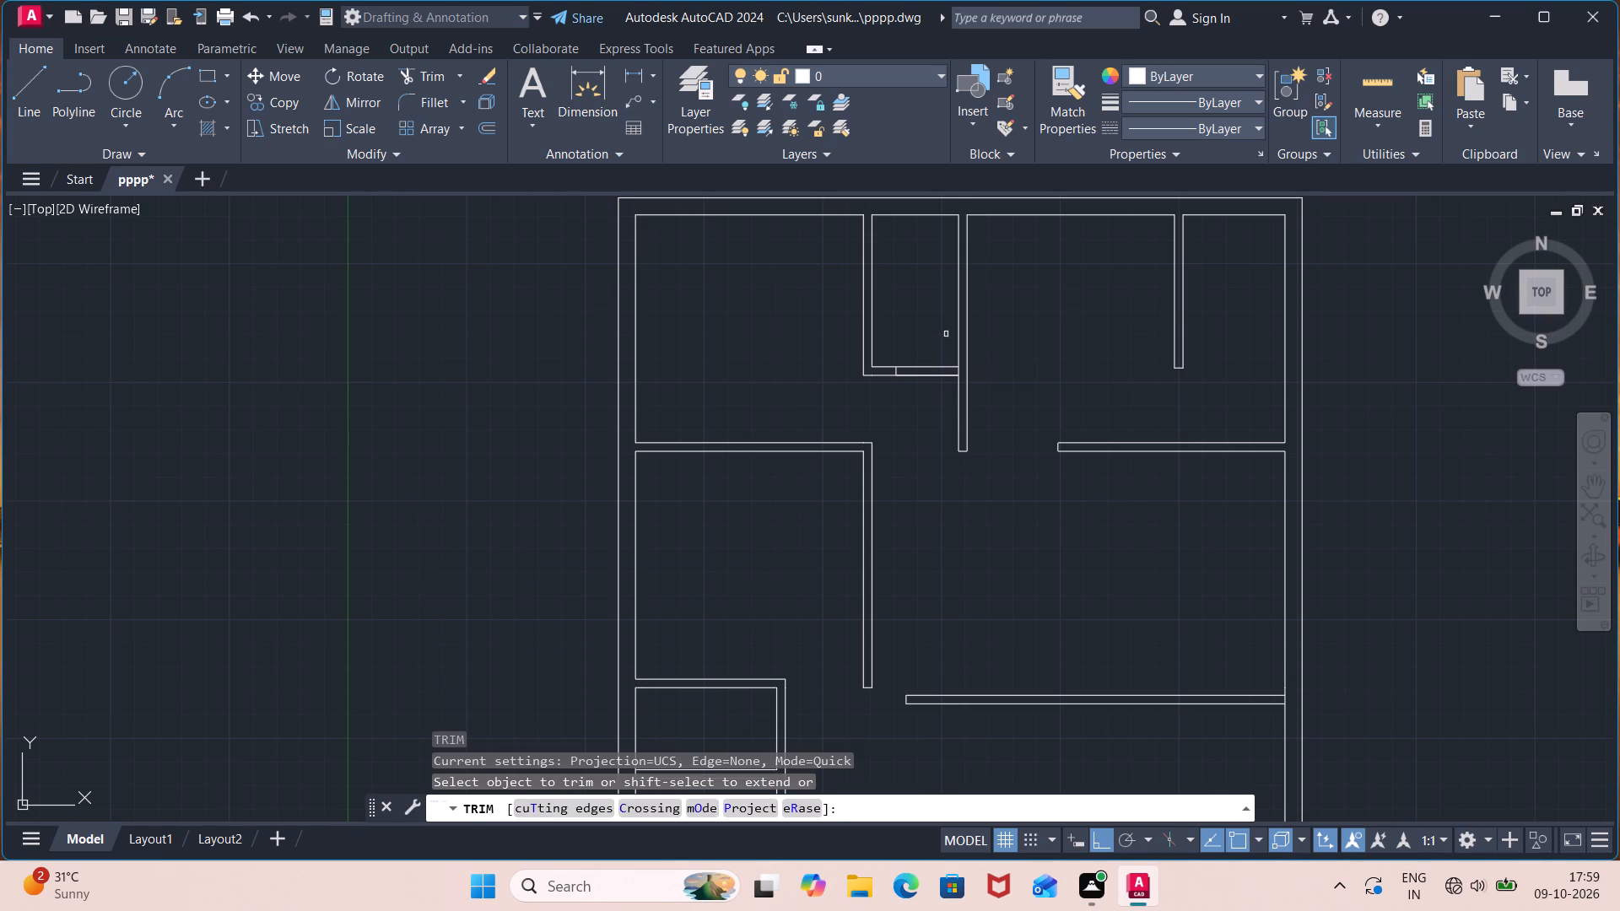
pyautogui.click(942, 338)
pyautogui.click(924, 419)
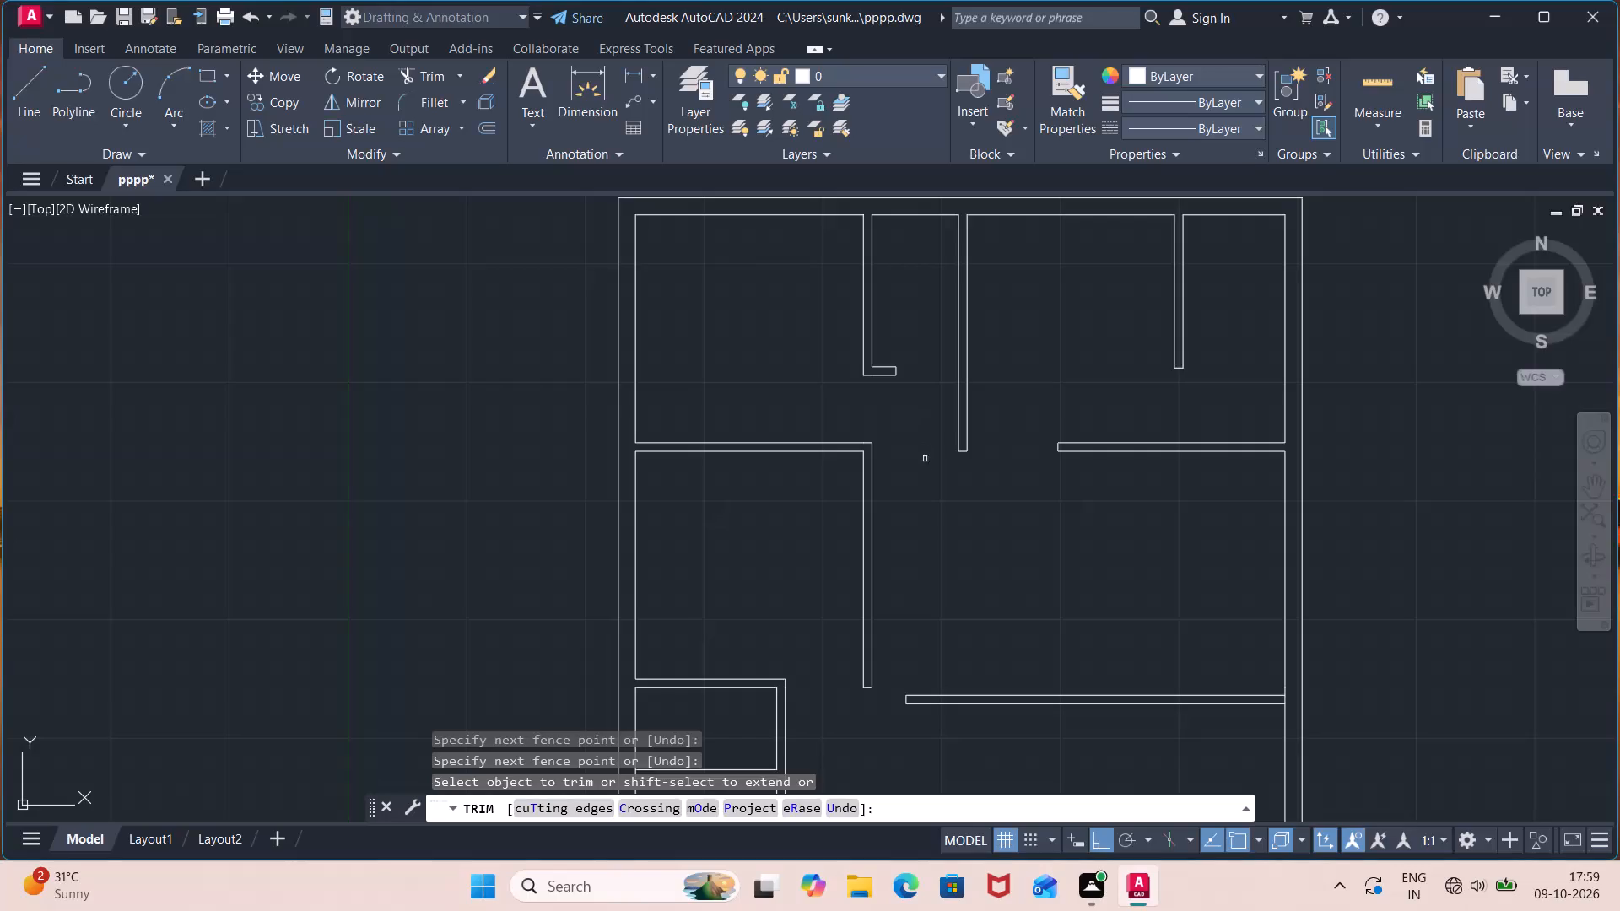
pyautogui.scroll(-2, 942, 536)
pyautogui.moveTo(942, 539); pyautogui.dragTo(966, 391, button='middle')
pyautogui.scroll(1, 966, 391)
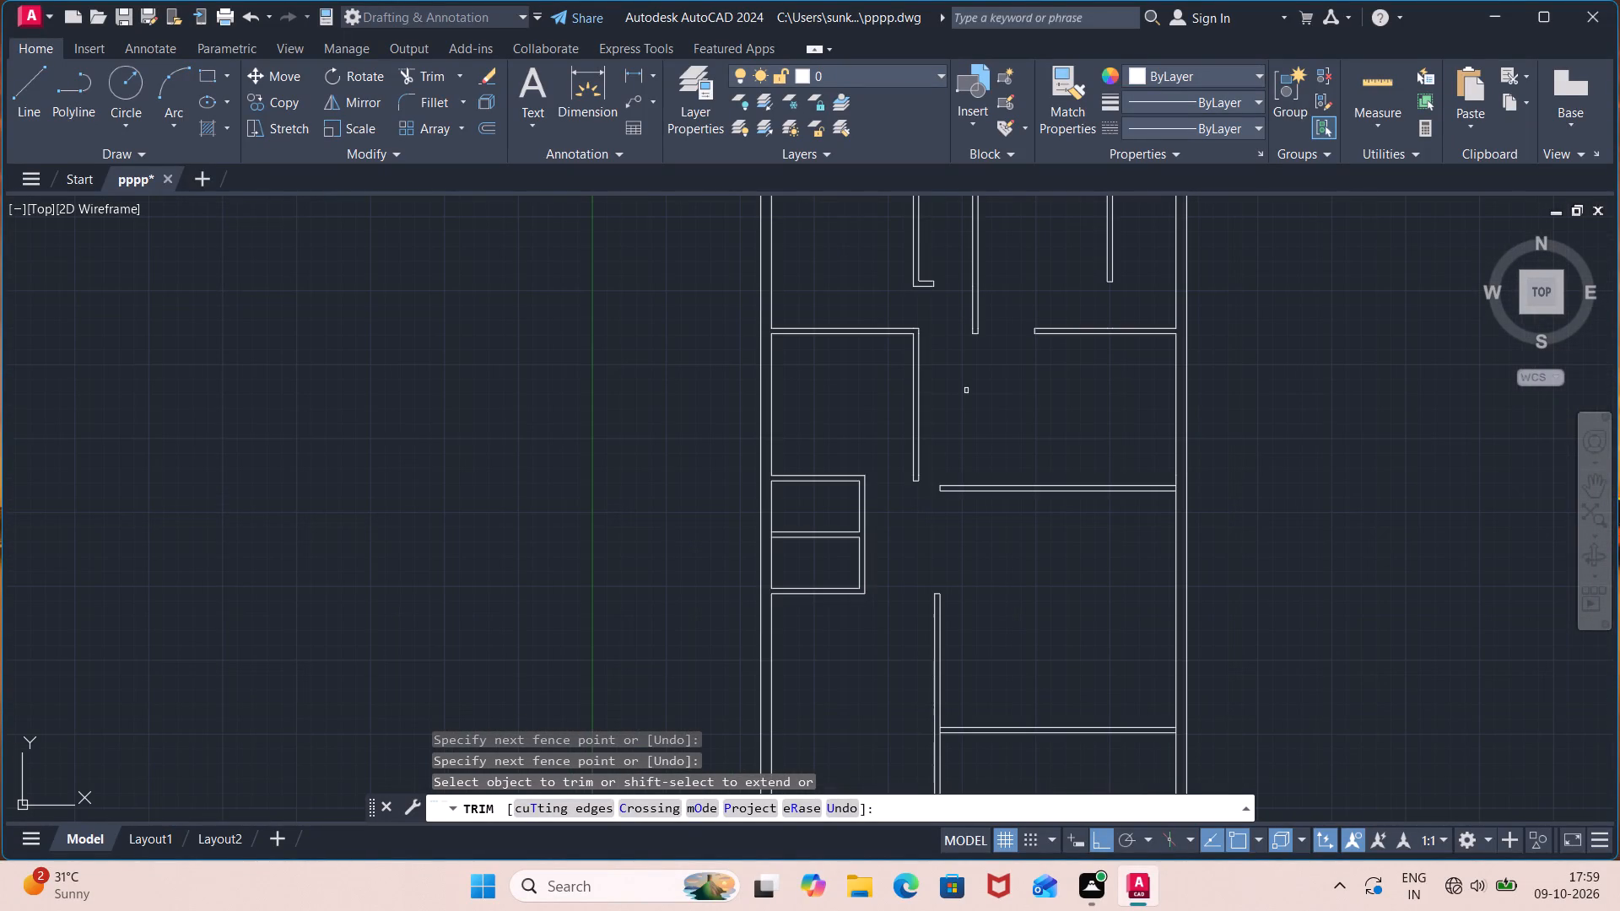
pyautogui.press('Escape')
# Draw a short line across the top partition of the upper small room beside the left outer wall, marking an opening's edge.
pyautogui.press('l')
pyautogui.press('Return')
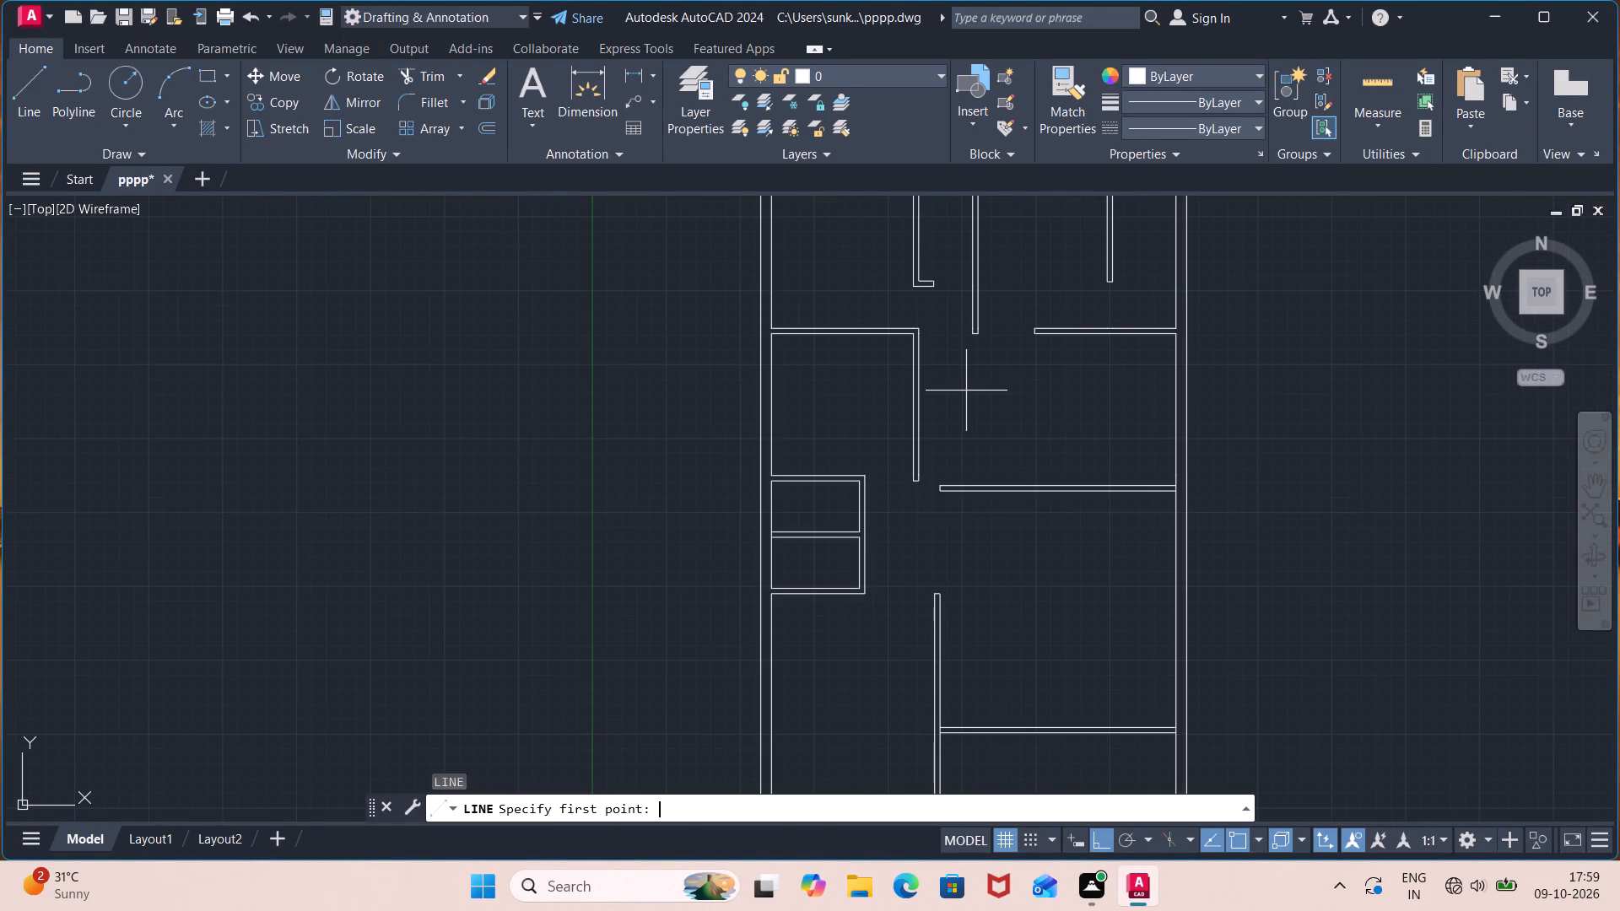
pyautogui.scroll(1, 747, 469)
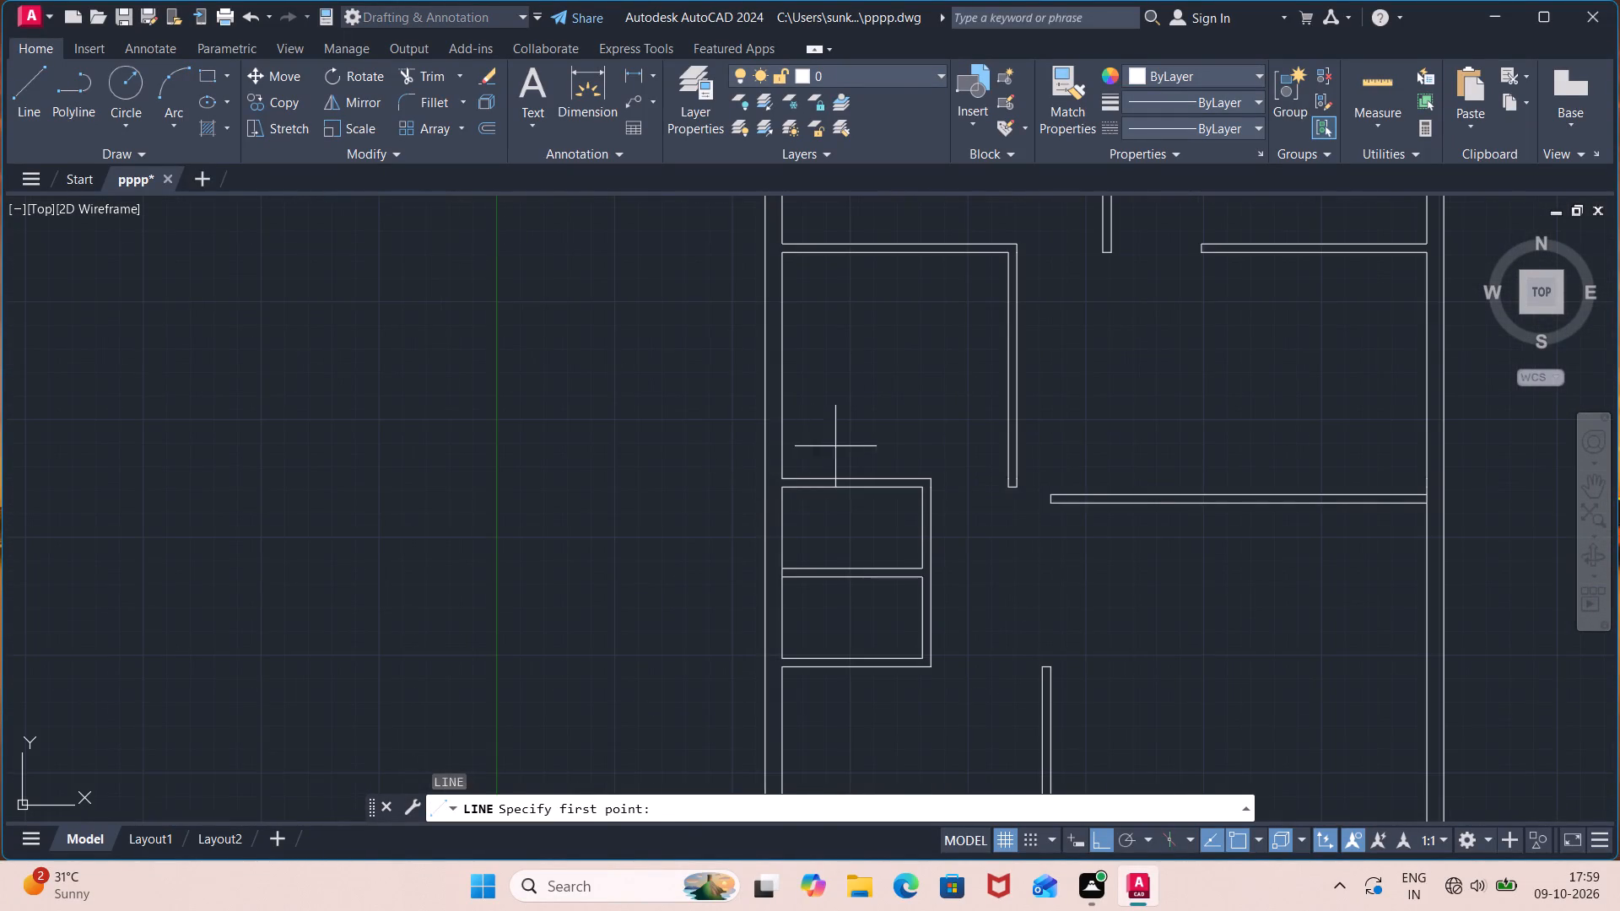
pyautogui.scroll(1, 861, 472)
pyautogui.click(828, 478)
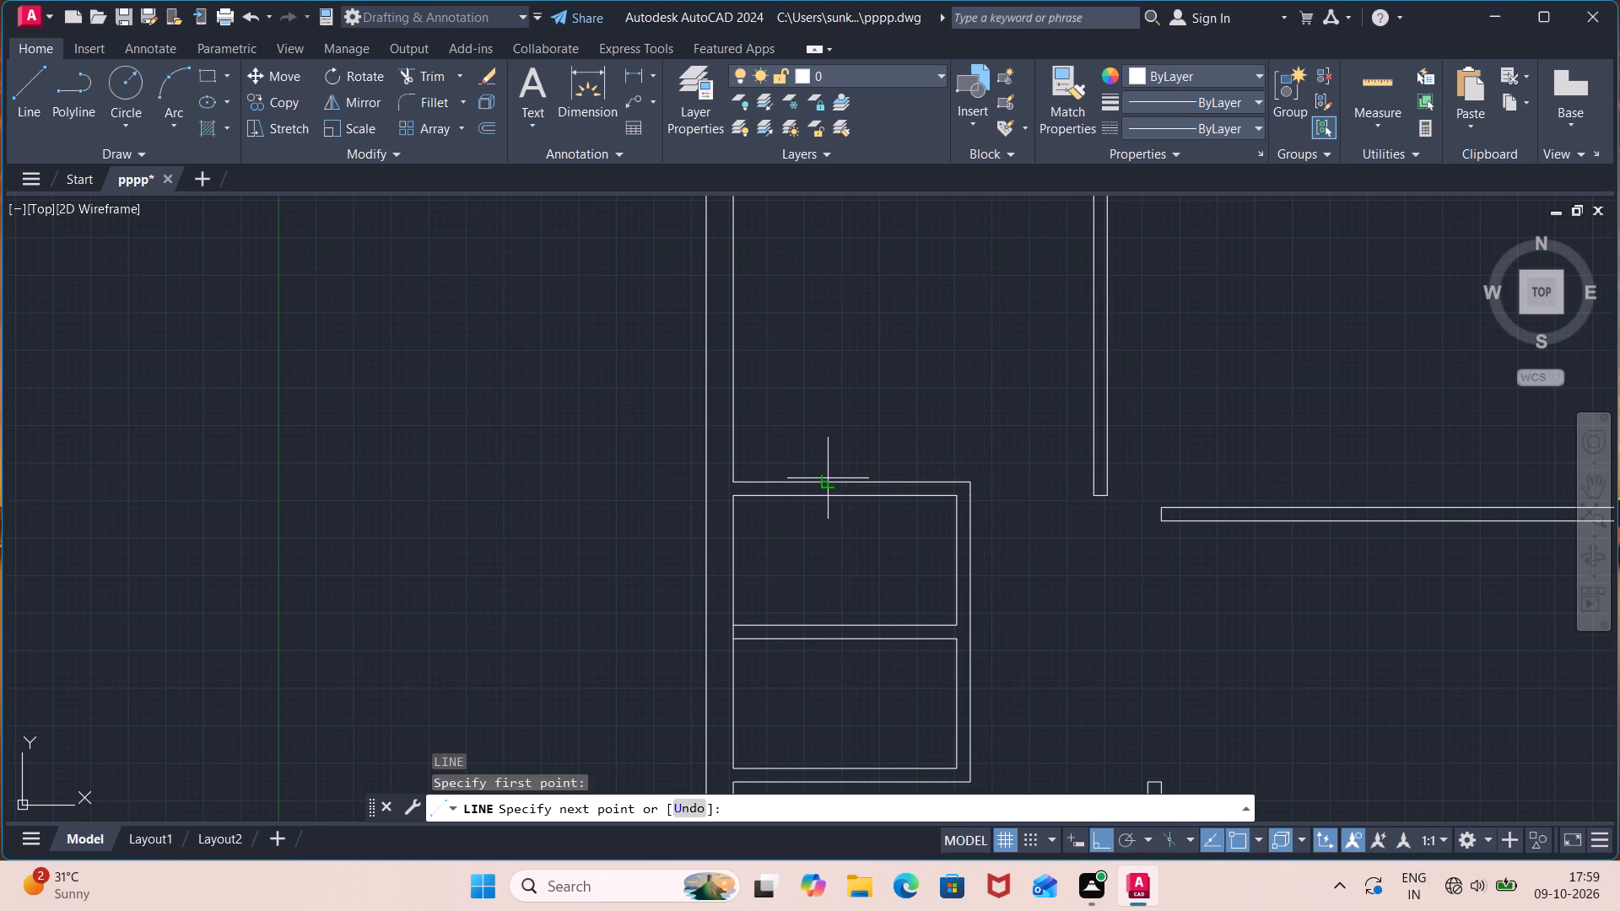
pyautogui.click(825, 489)
pyautogui.press('Escape')
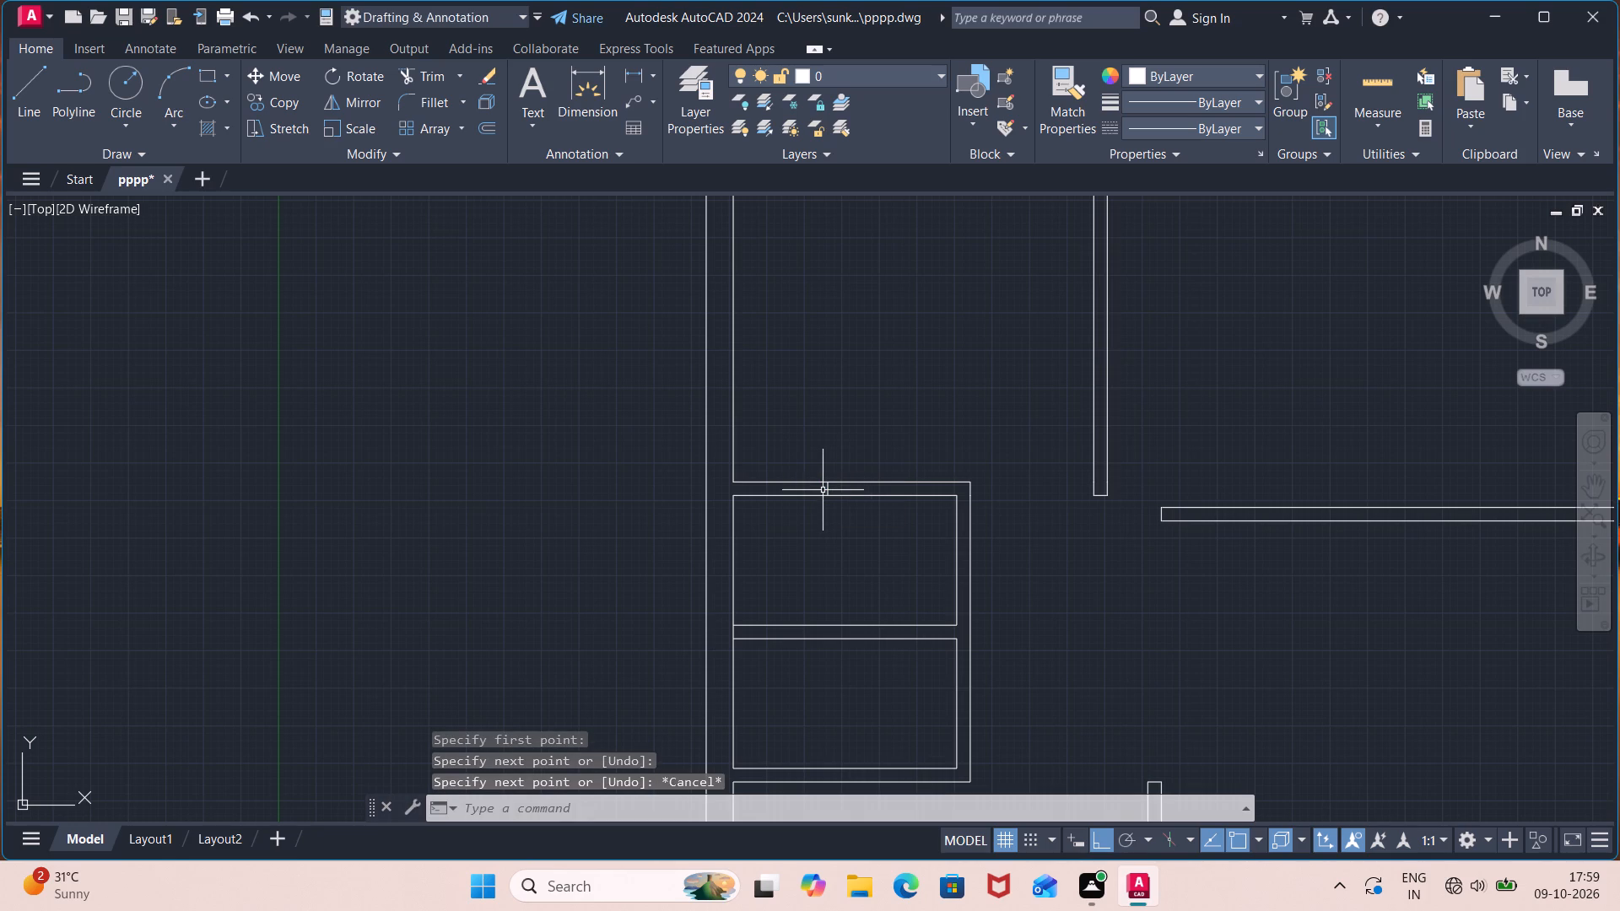
# Stretch the left outer wall's inner line down across the top partition of the upper small room, closing the gap.
pyautogui.click(734, 462)
pyautogui.click(730, 484)
pyautogui.click(730, 499)
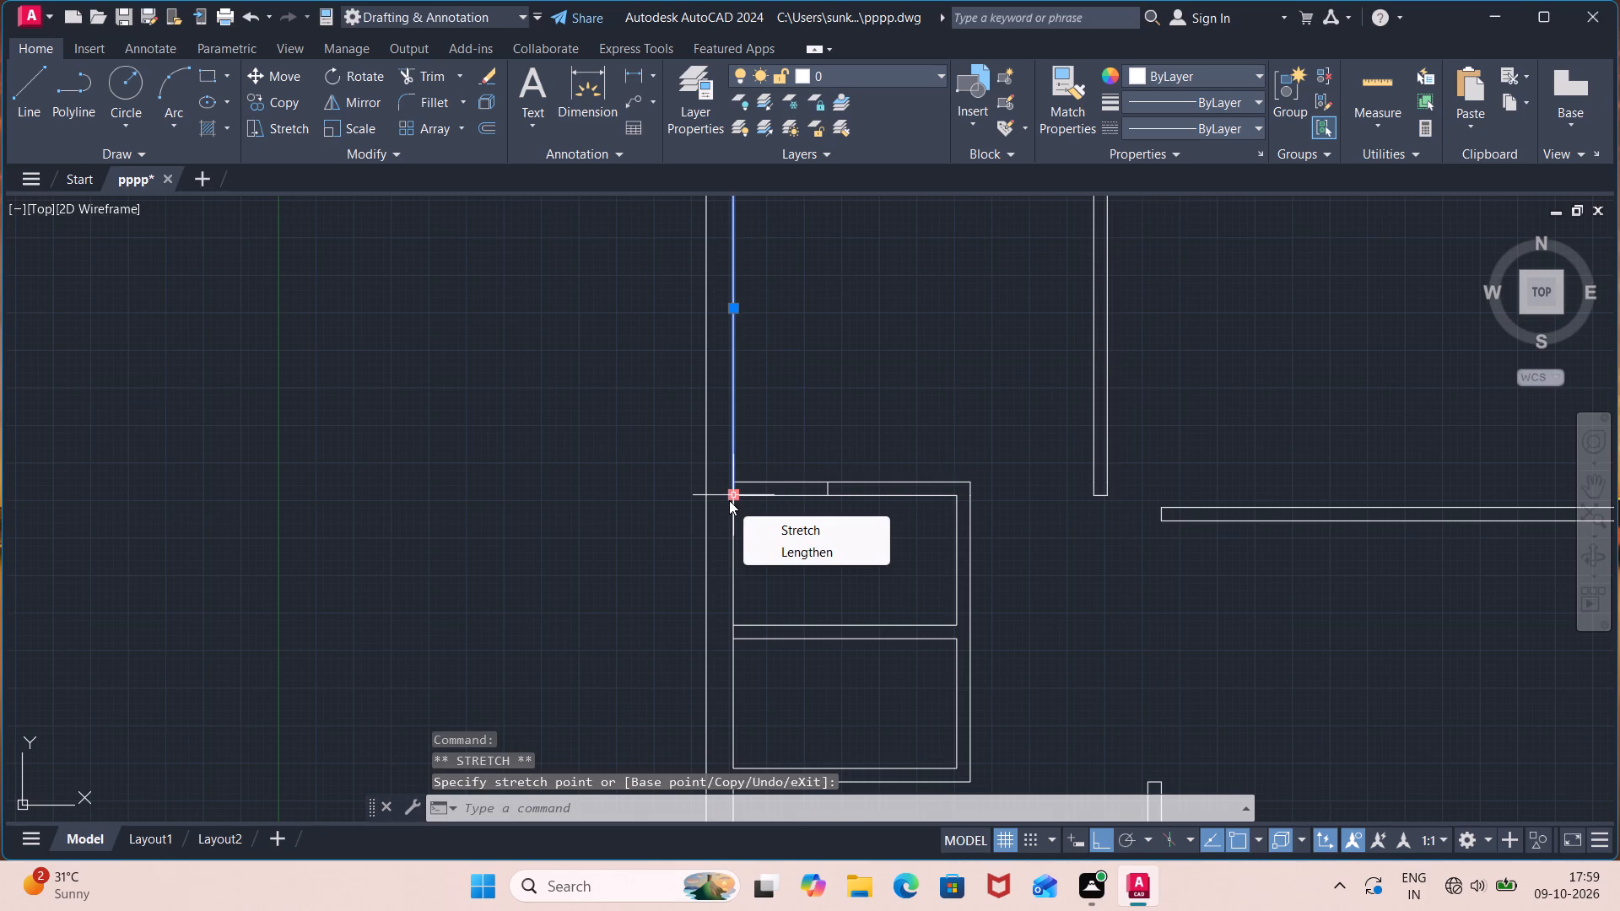
pyautogui.press('Escape')
# Trim away both lines of the upper small room's top partition between the left outer wall and the short line.
pyautogui.write('tr')
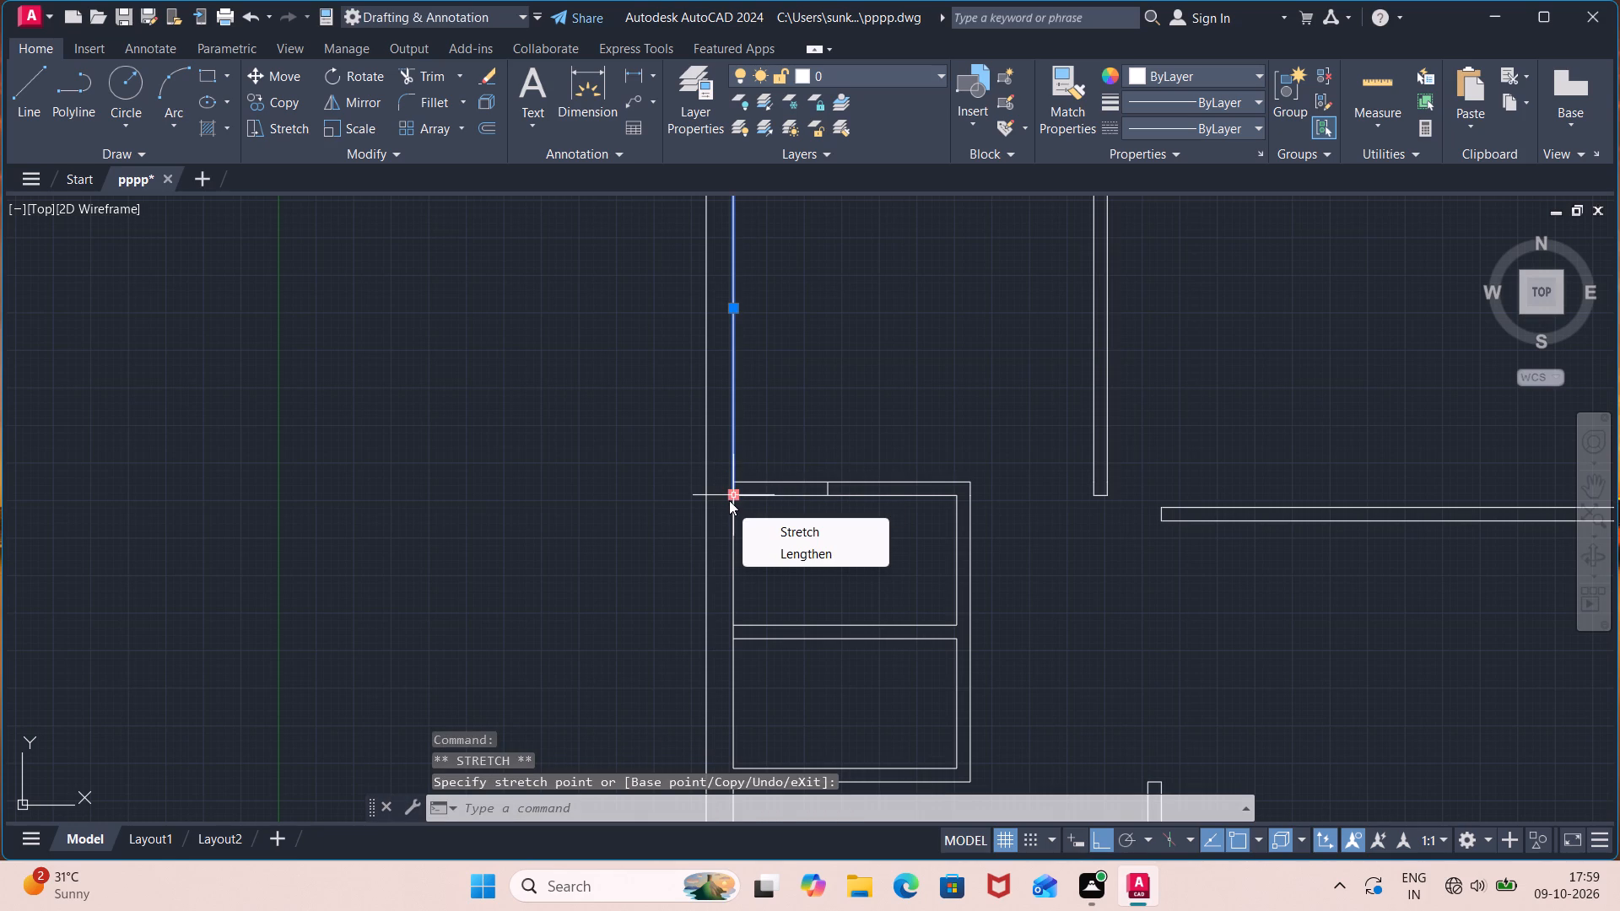
pyautogui.press('Return')
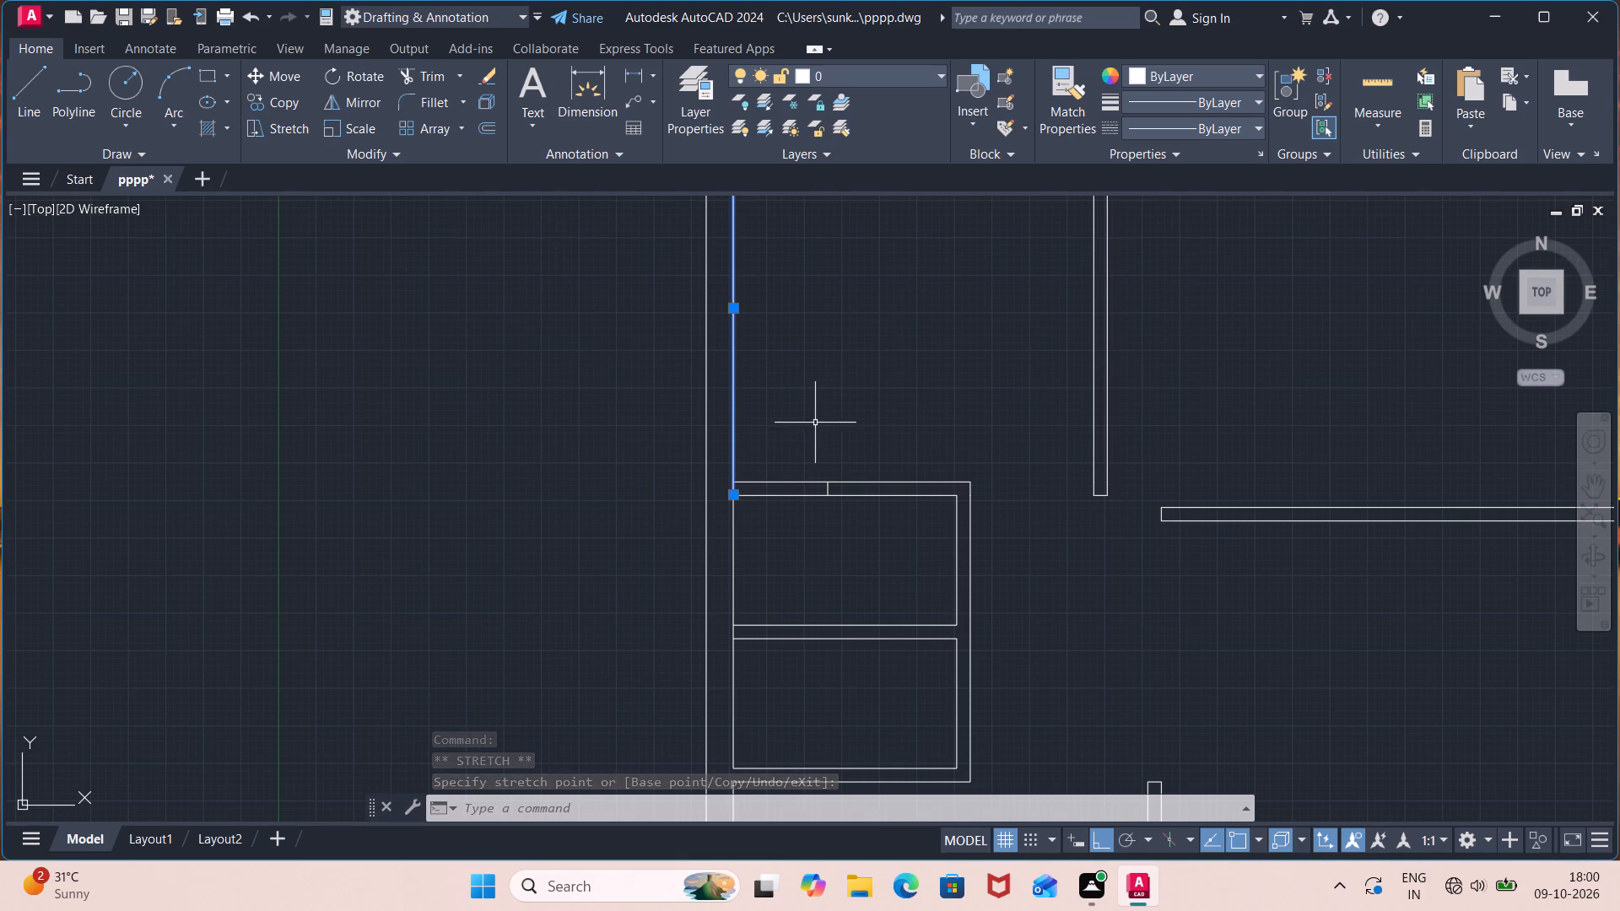
pyautogui.press('Escape')
pyautogui.write('tr')
pyautogui.press('Return')
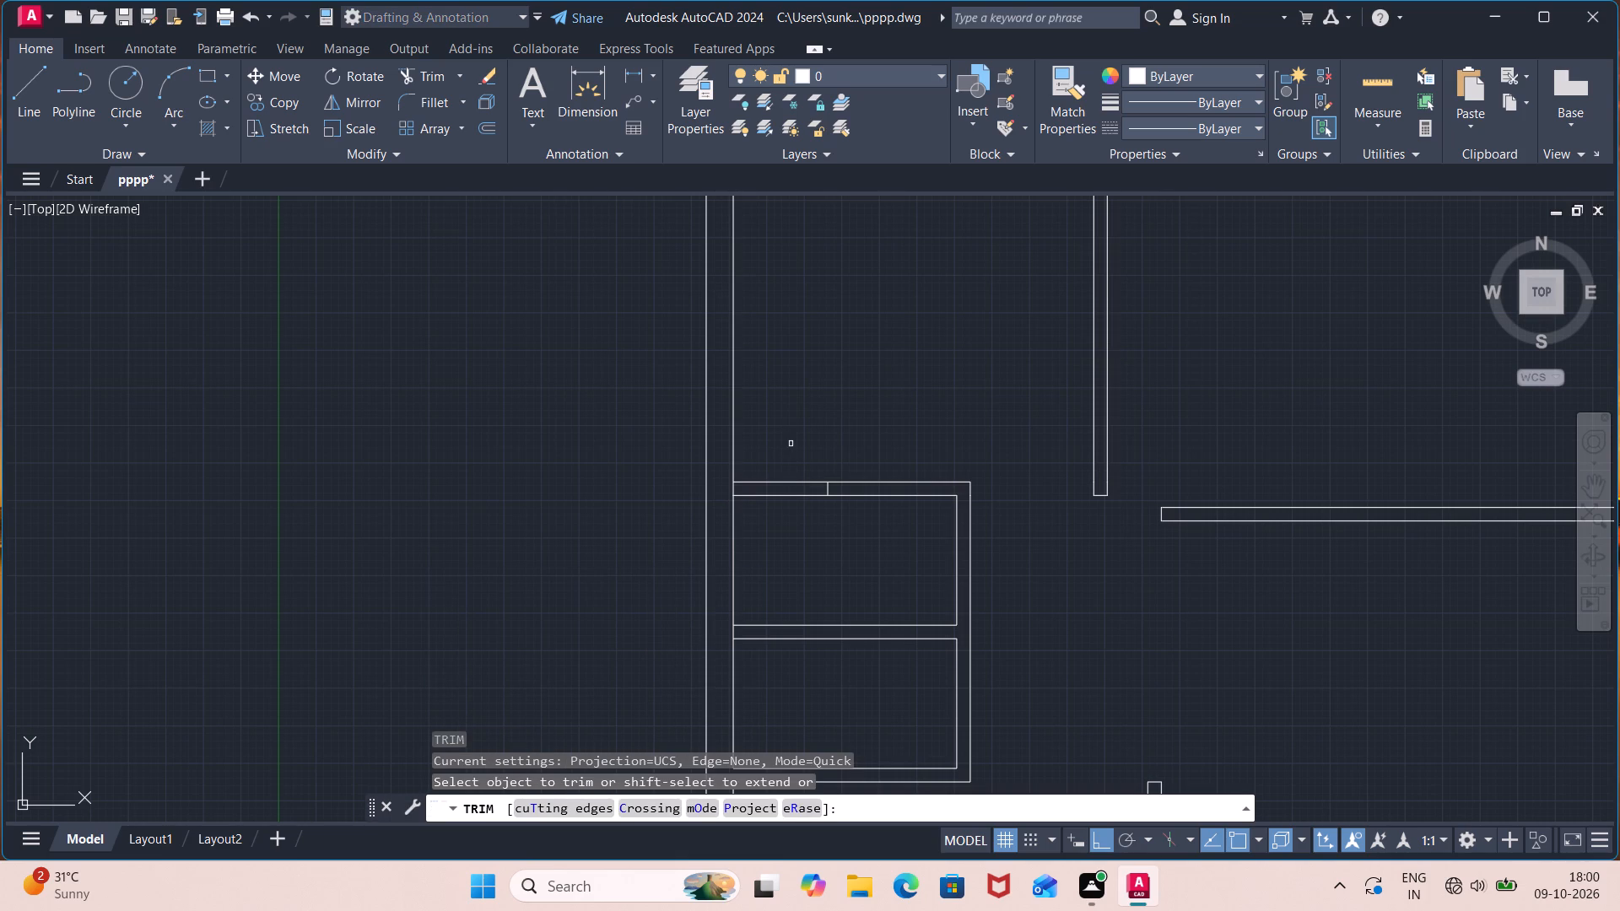
pyautogui.click(791, 443)
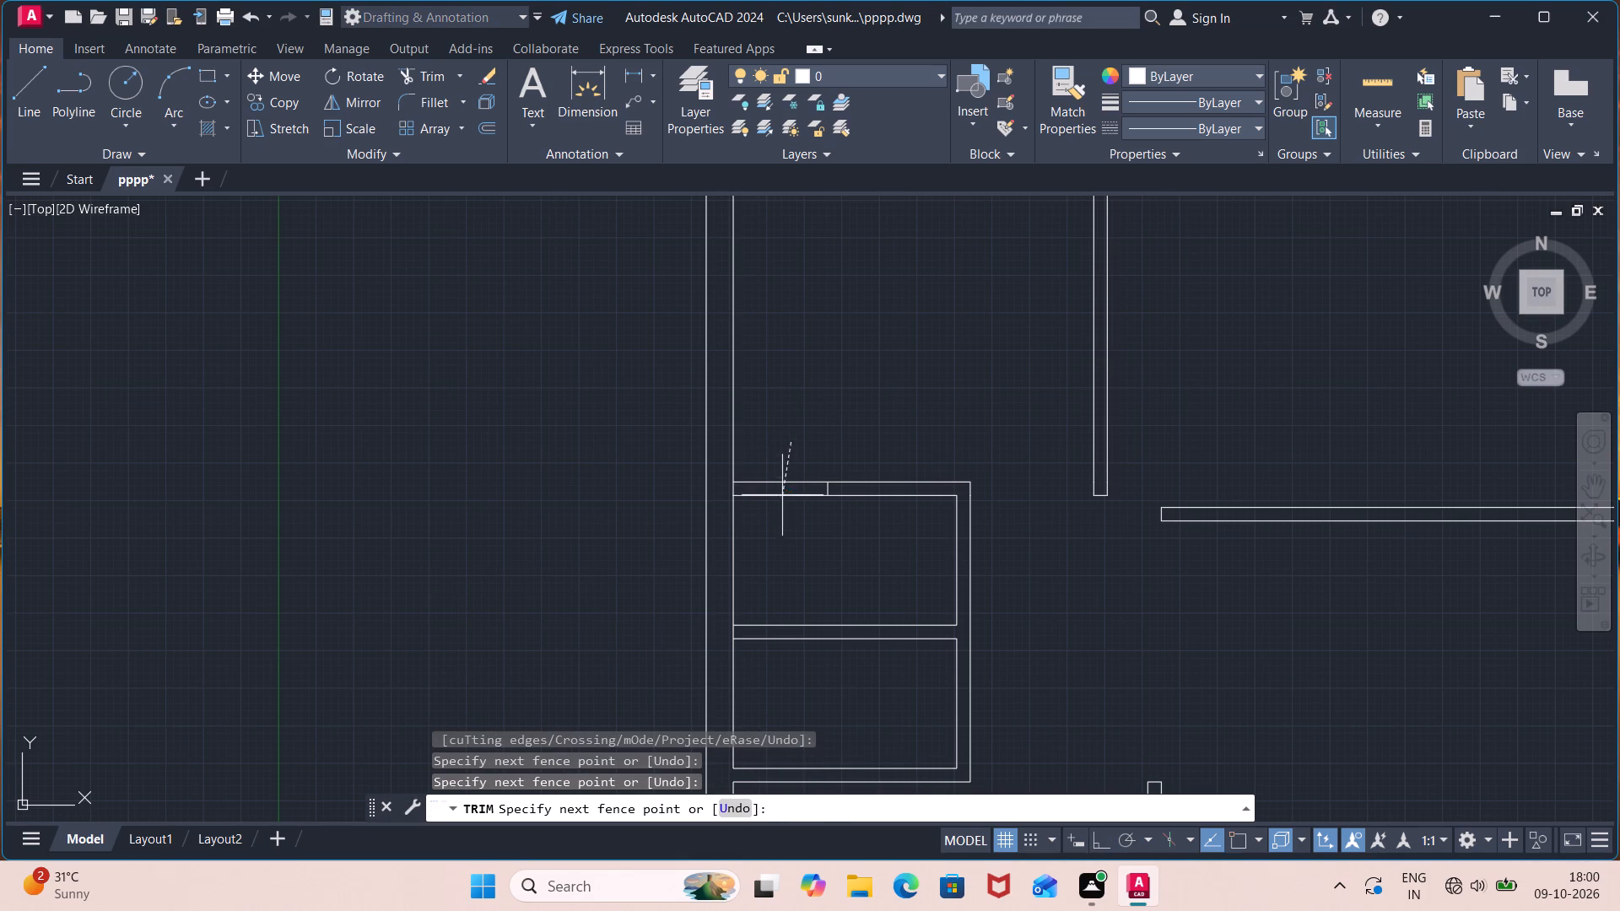
pyautogui.click(772, 526)
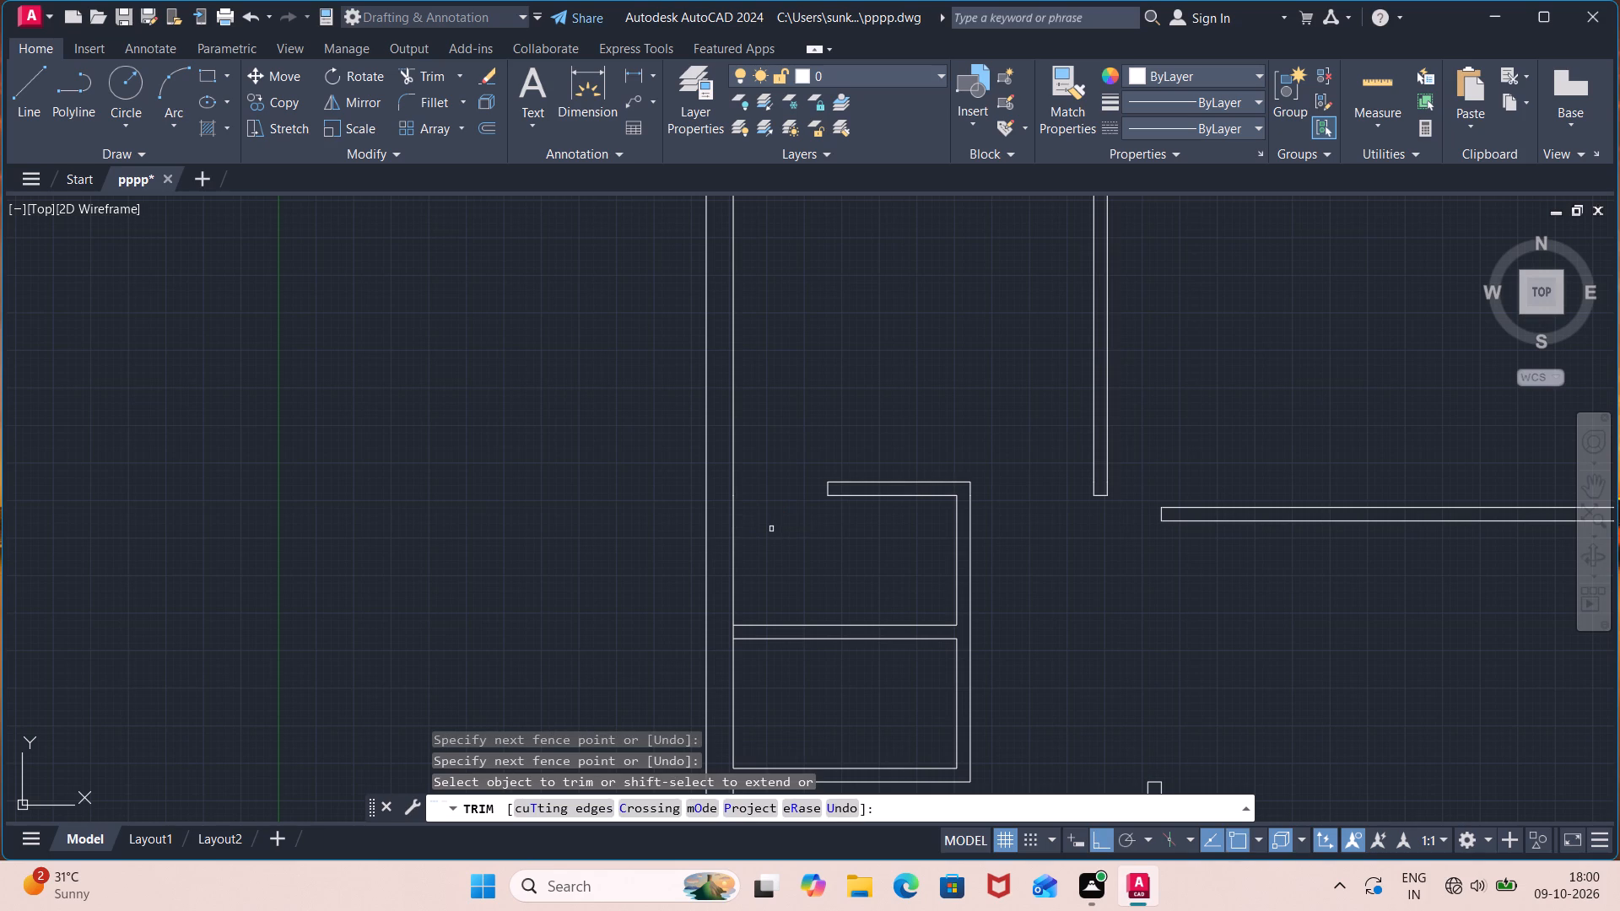
pyautogui.press('Escape')
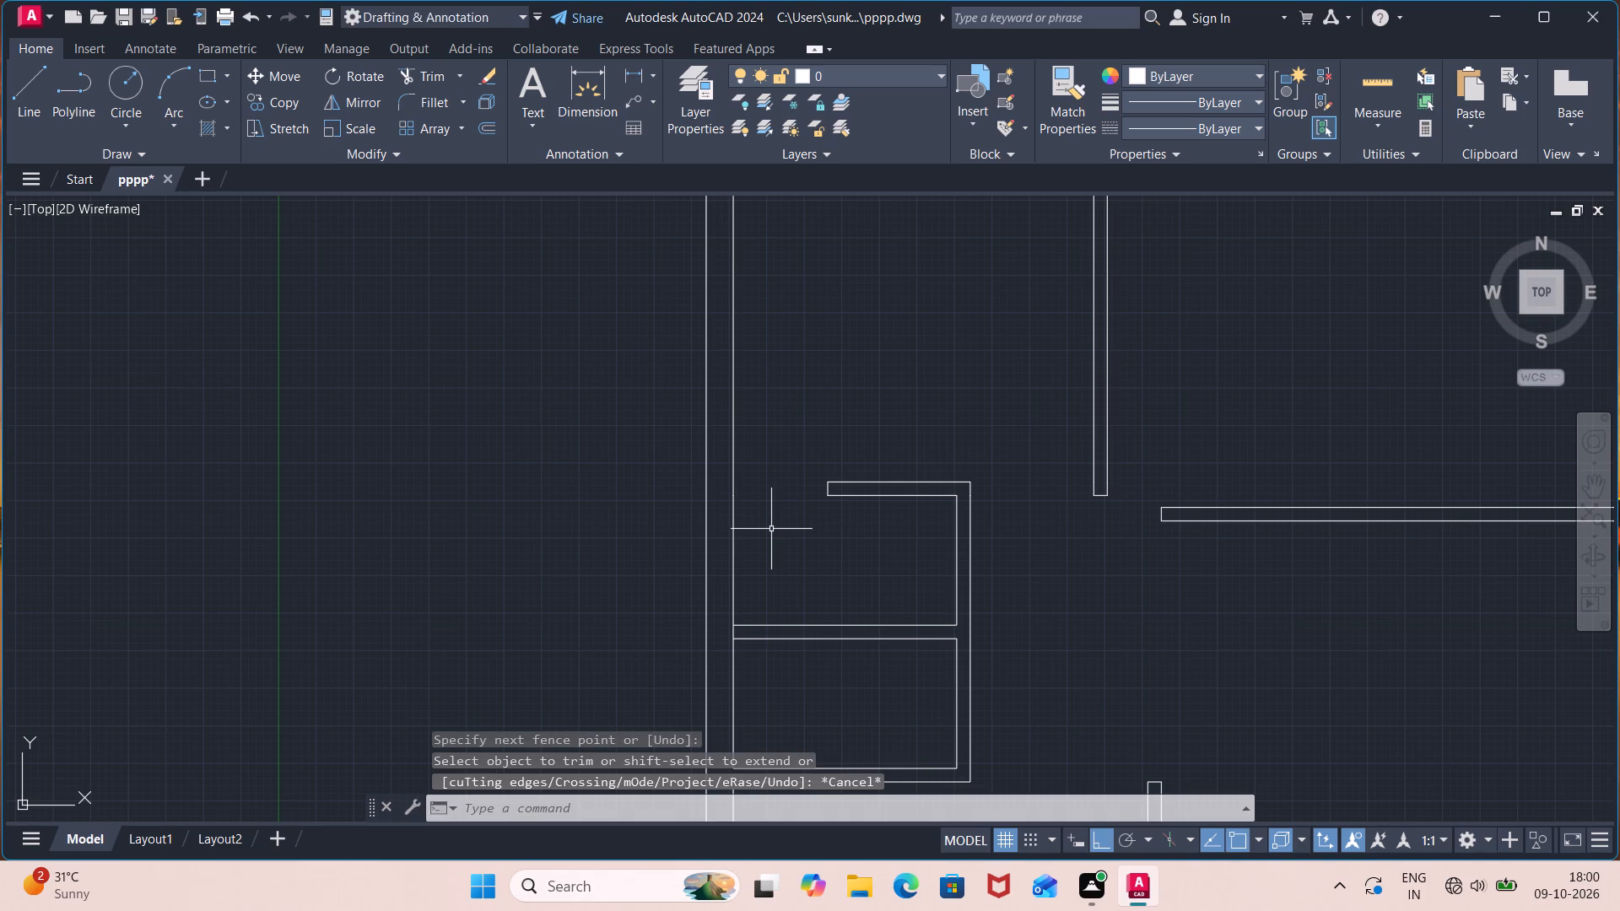
# Draw a short line across the bottom partition of the lower small room near the left outer wall, marking an opening's edge.
pyautogui.press('l')
pyautogui.press('Return')
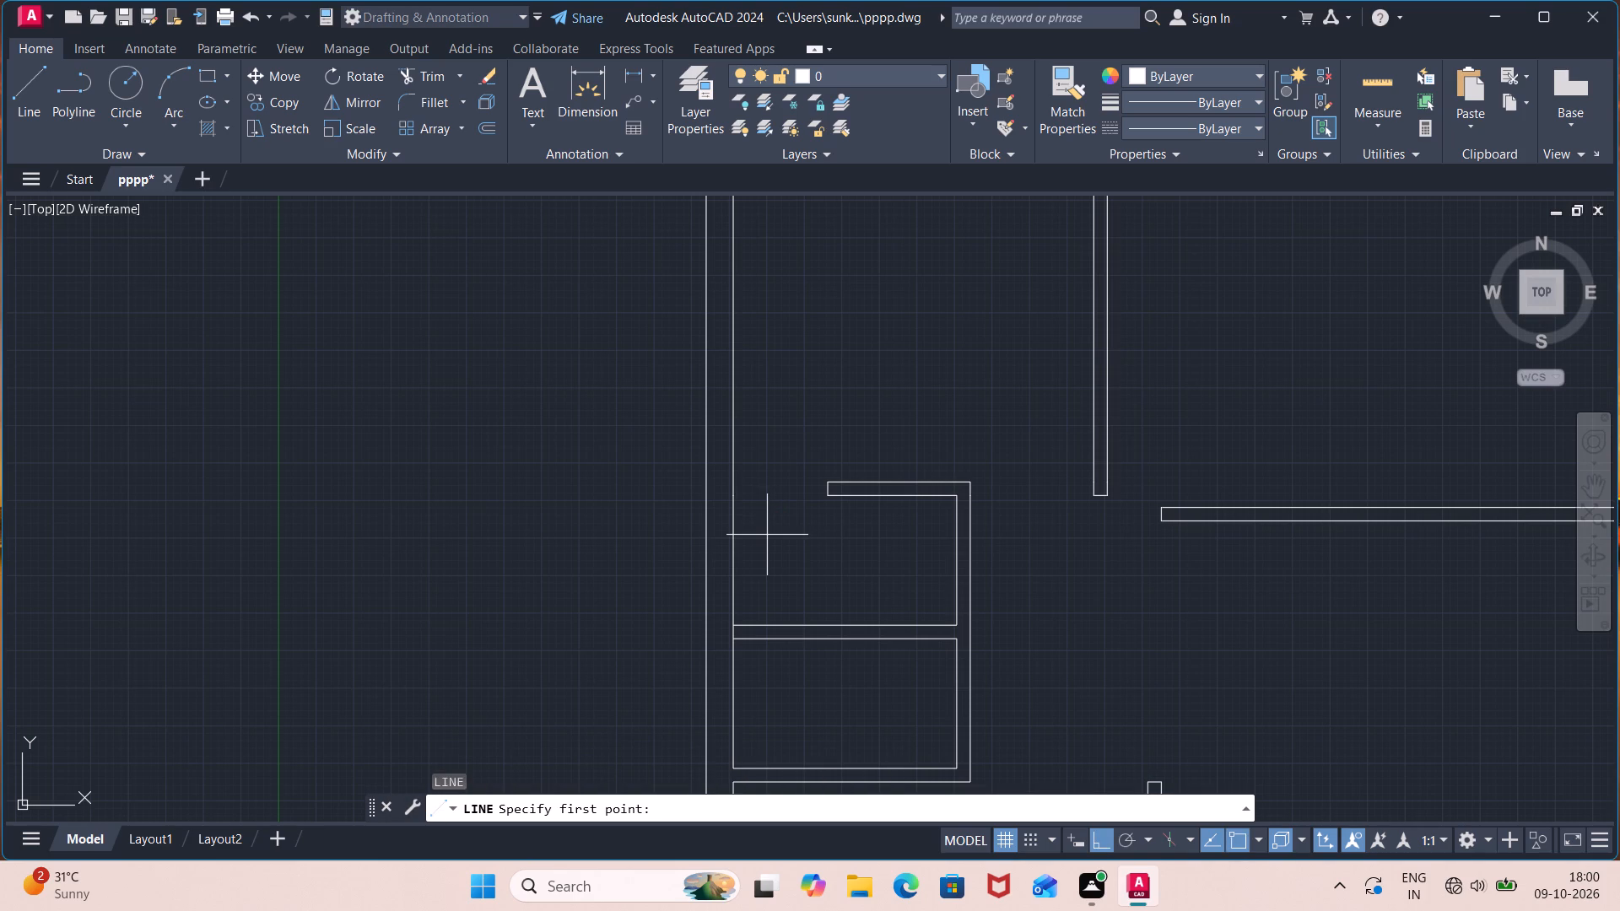
pyautogui.moveTo(796, 687); pyautogui.dragTo(807, 553, button='middle')
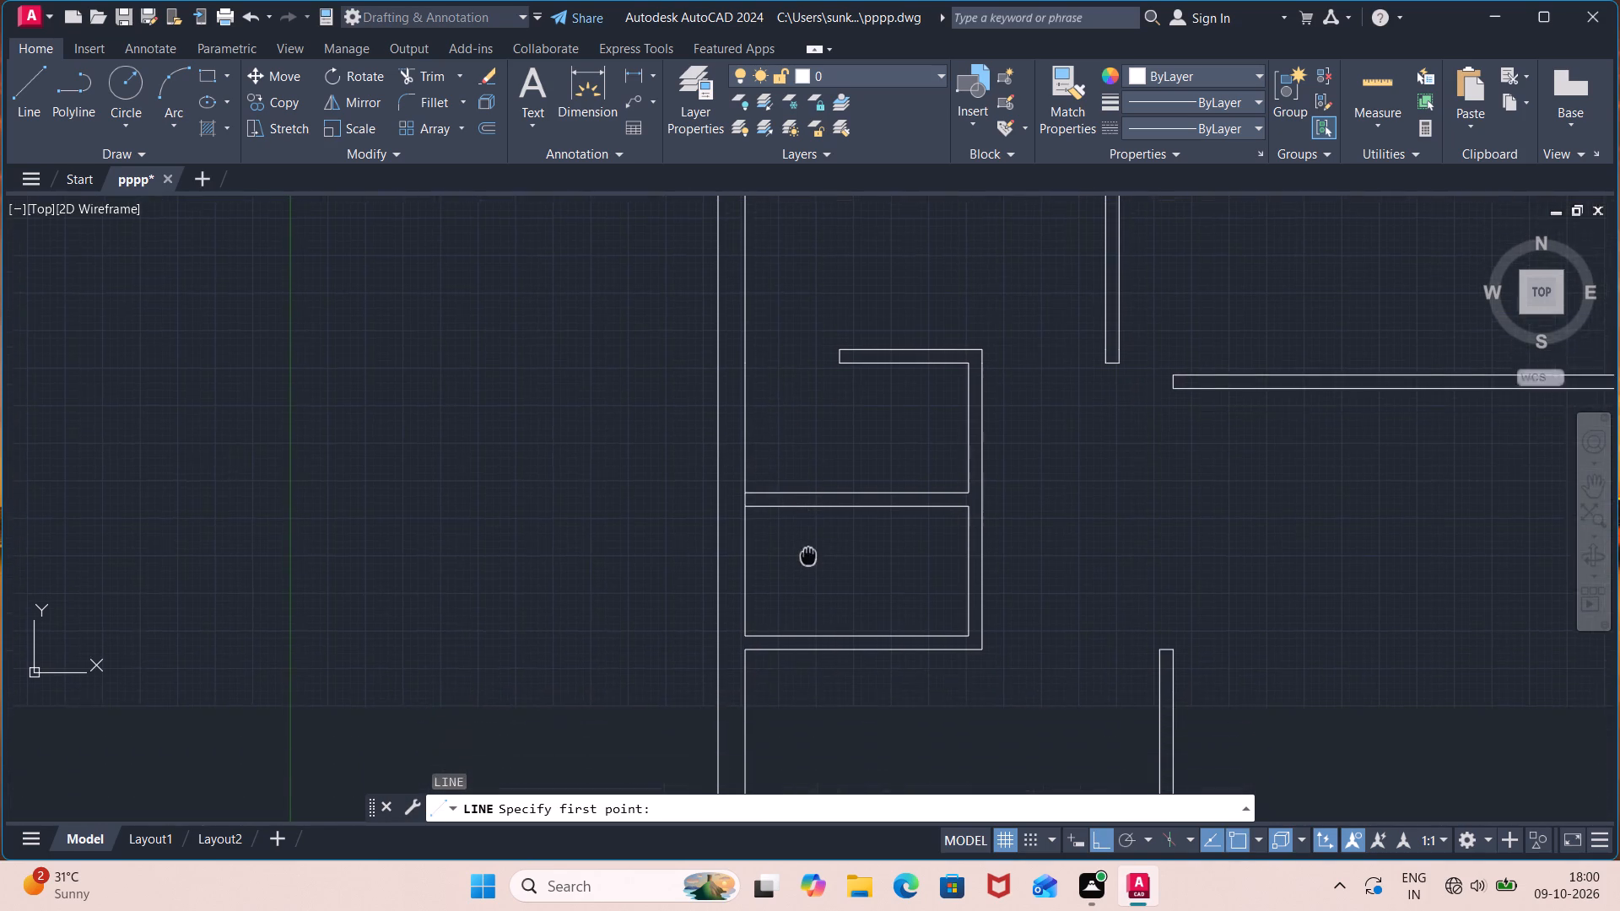
pyautogui.moveTo(807, 553); pyautogui.dragTo(798, 499, button='middle')
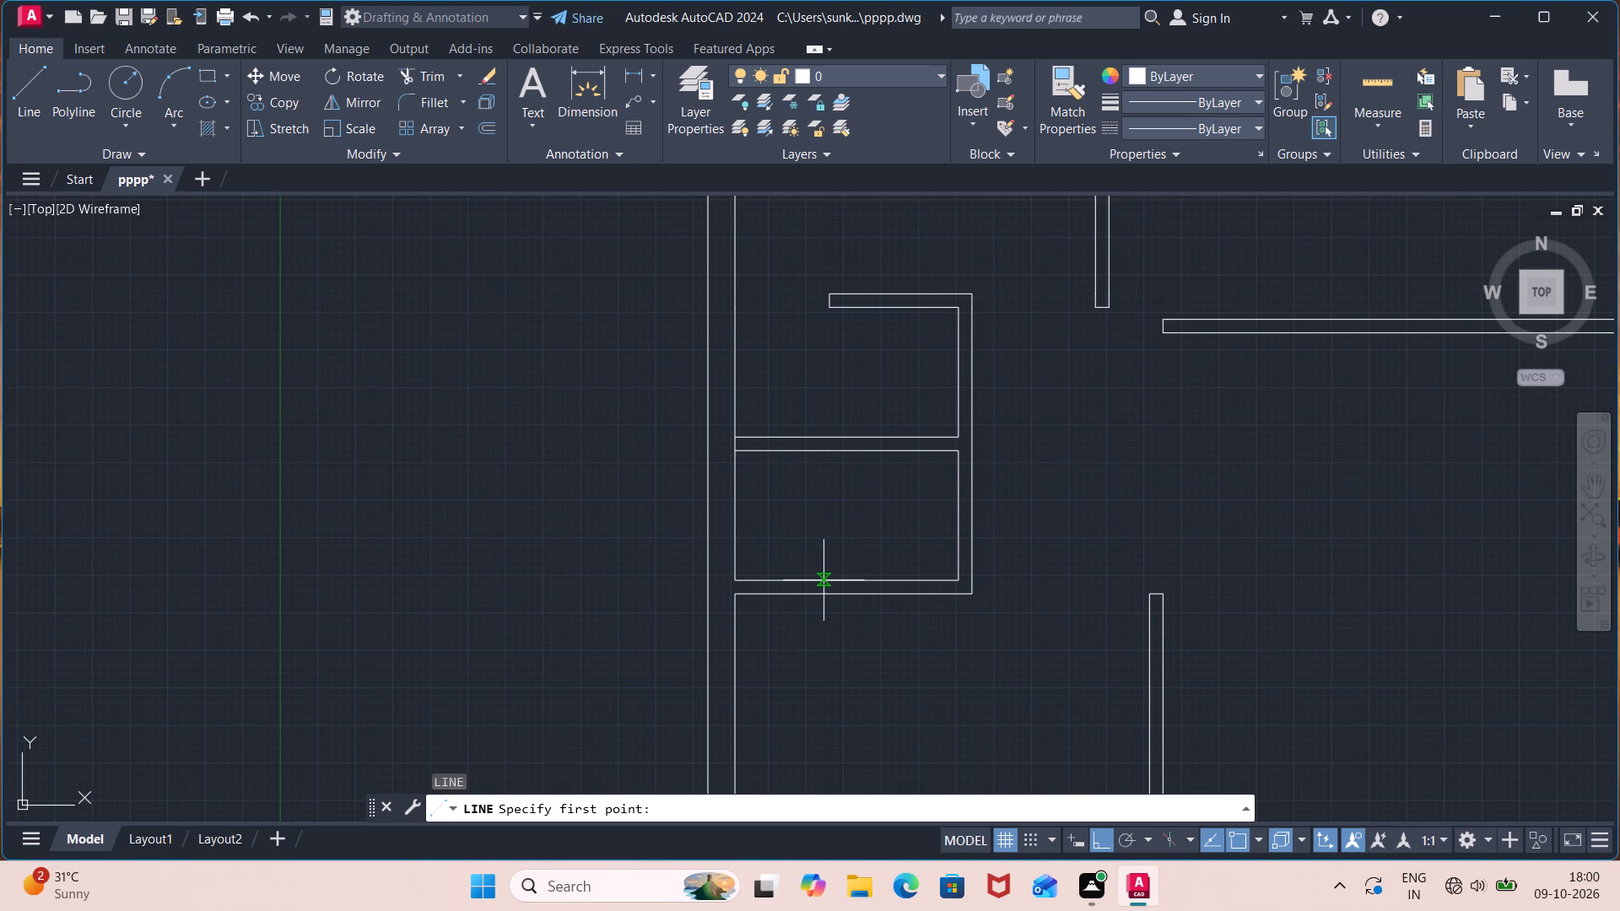
pyautogui.click(823, 580)
pyautogui.click(828, 600)
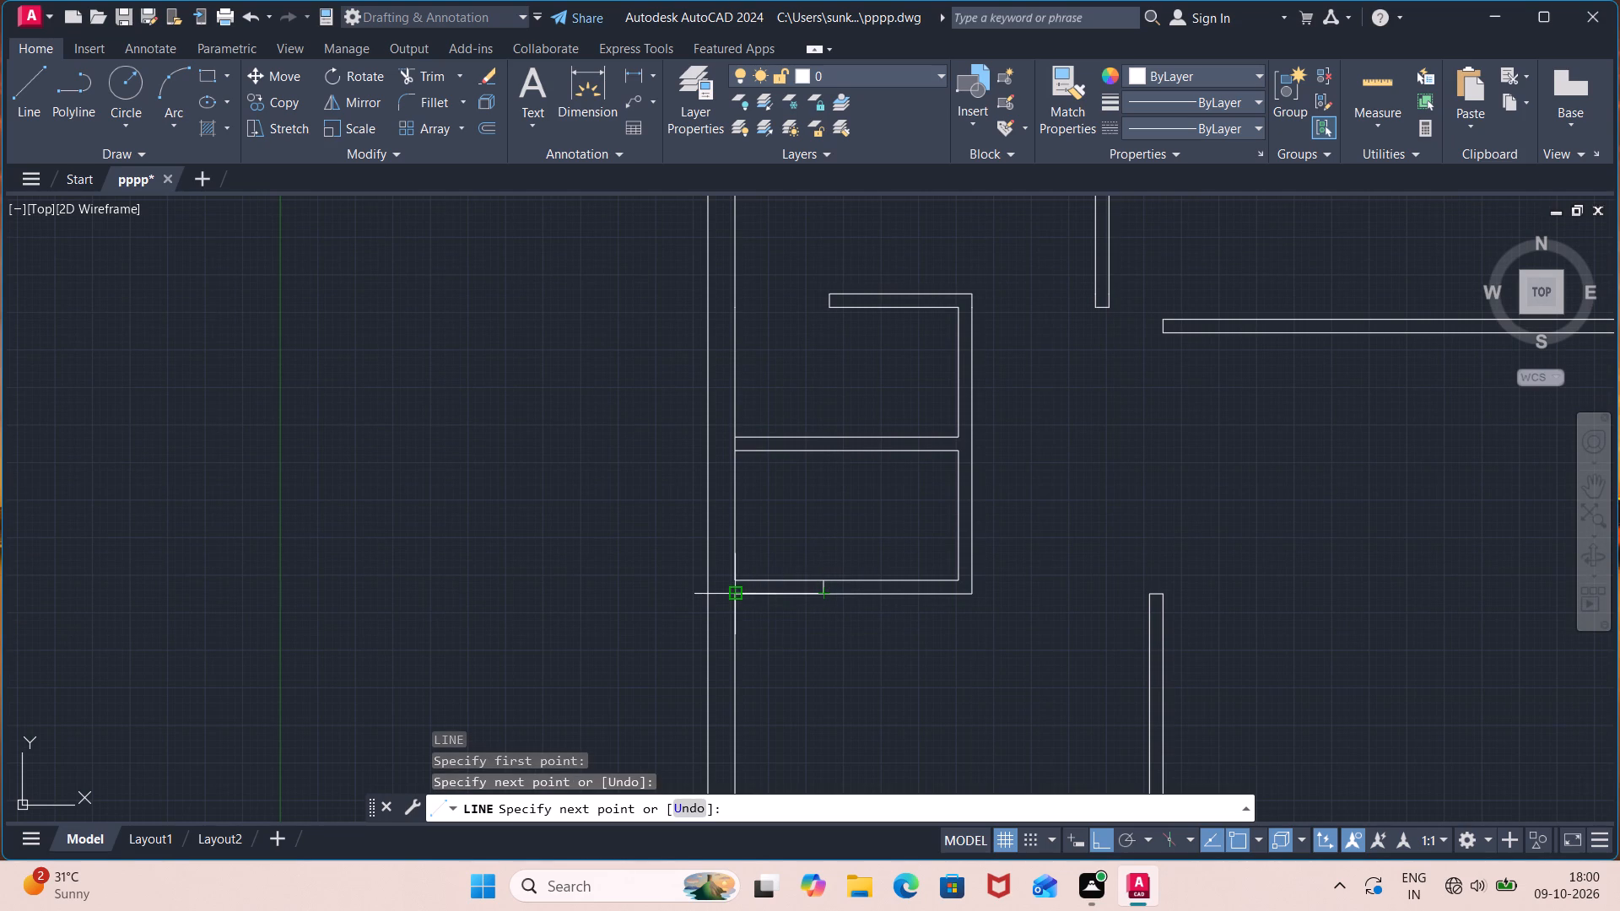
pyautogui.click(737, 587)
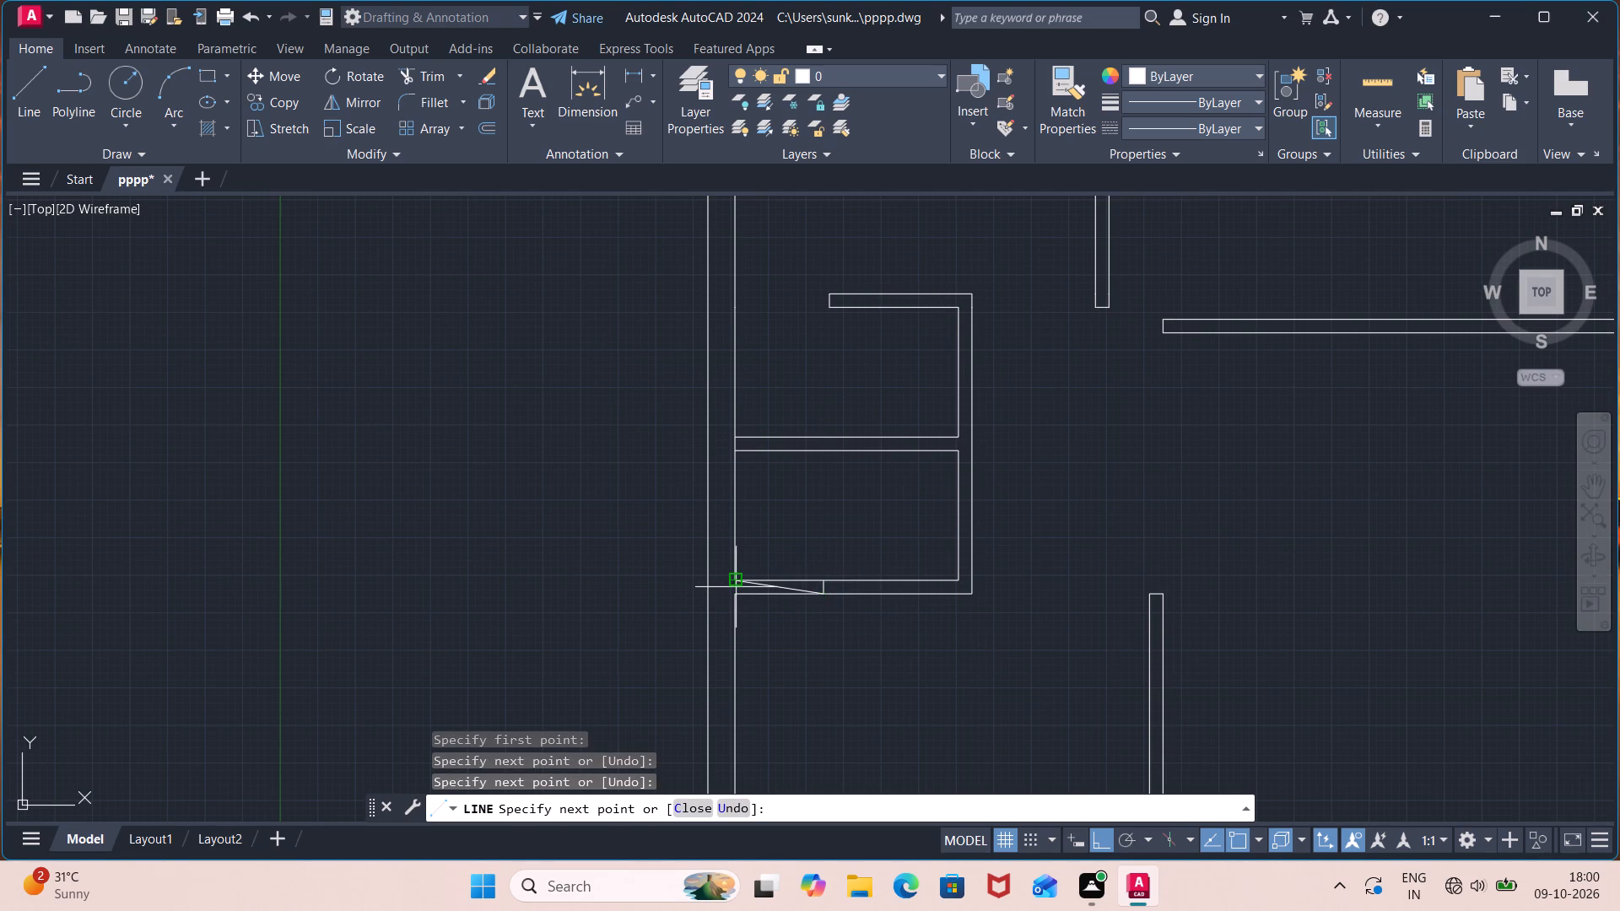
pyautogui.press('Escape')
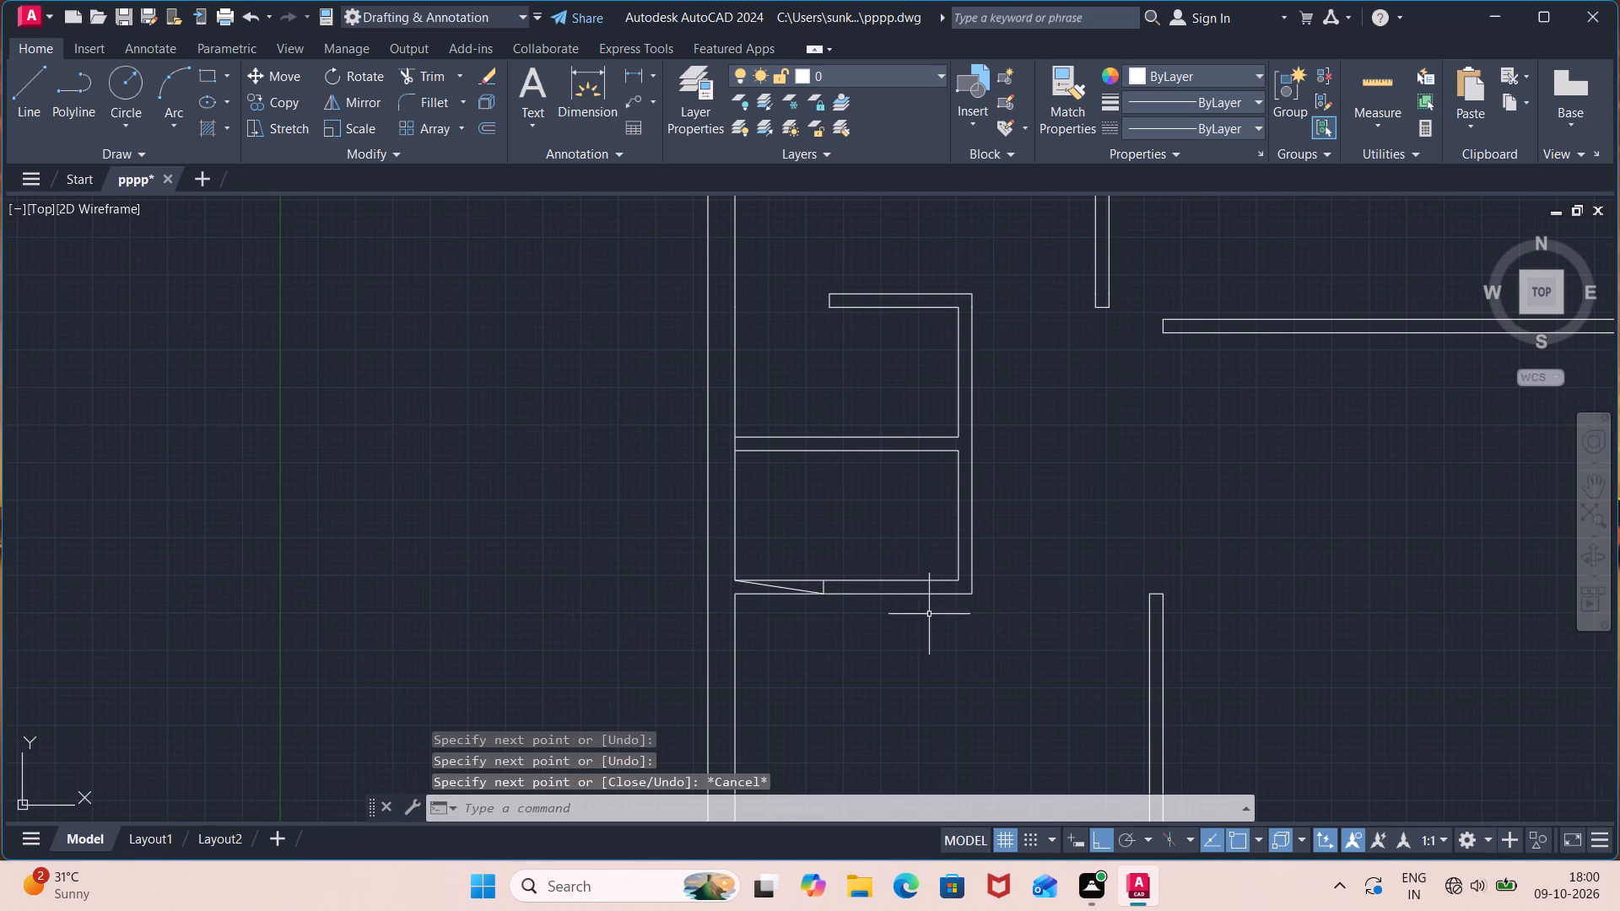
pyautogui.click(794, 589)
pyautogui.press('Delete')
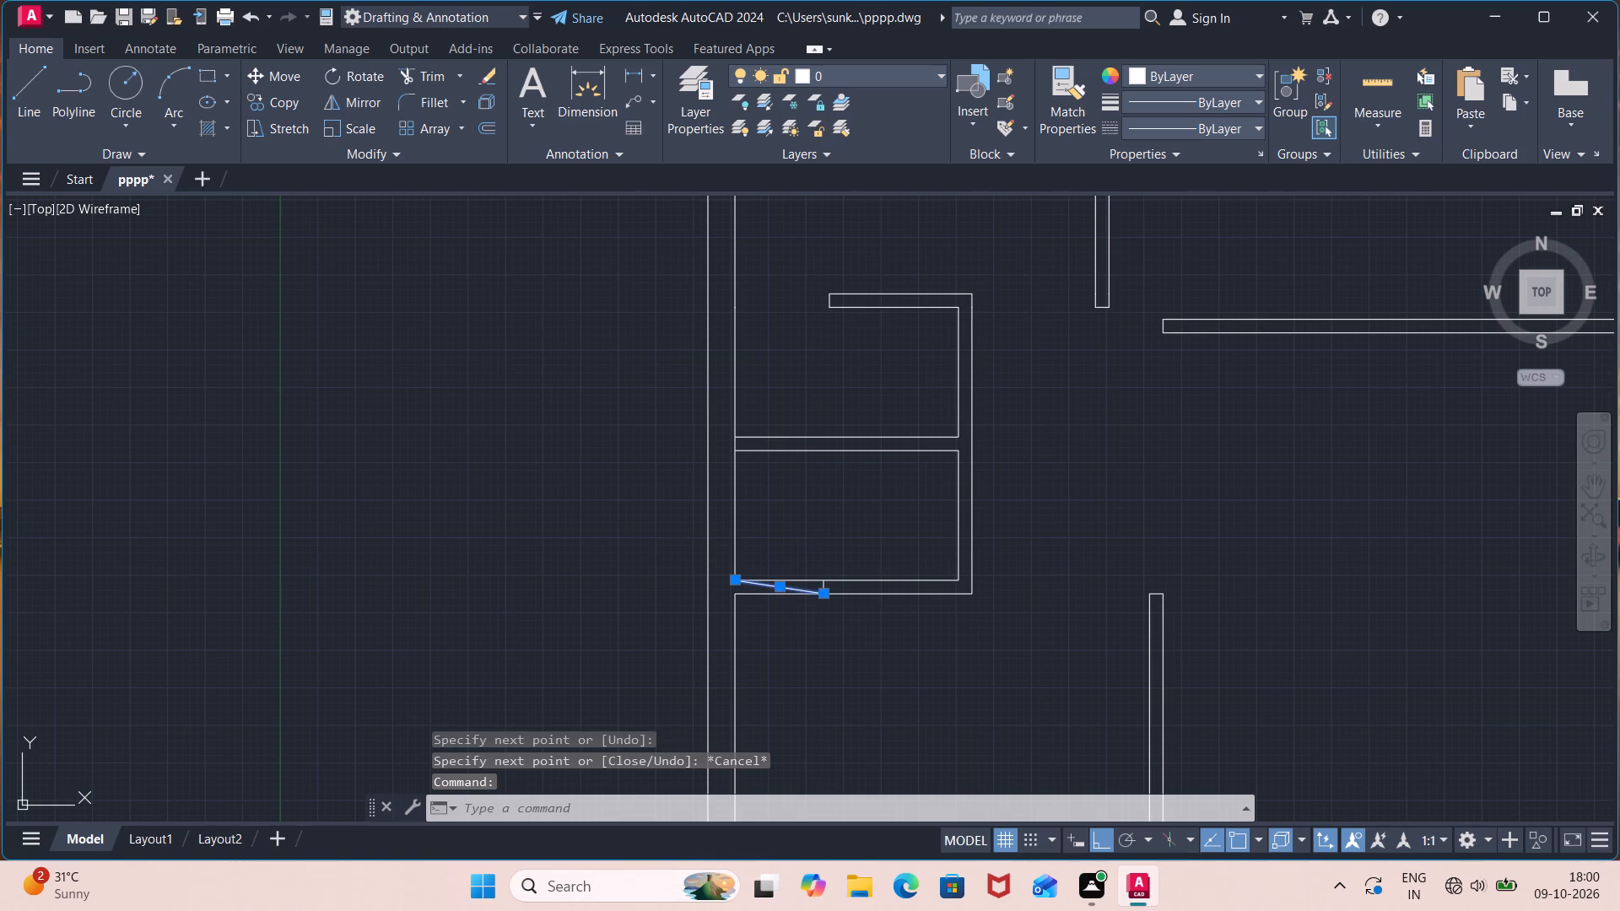
# Draw a short line across the lower small room's bottom partition at the left outer wall, closing the gap in the wall's inner line.
pyautogui.press('l')
pyautogui.press('Return')
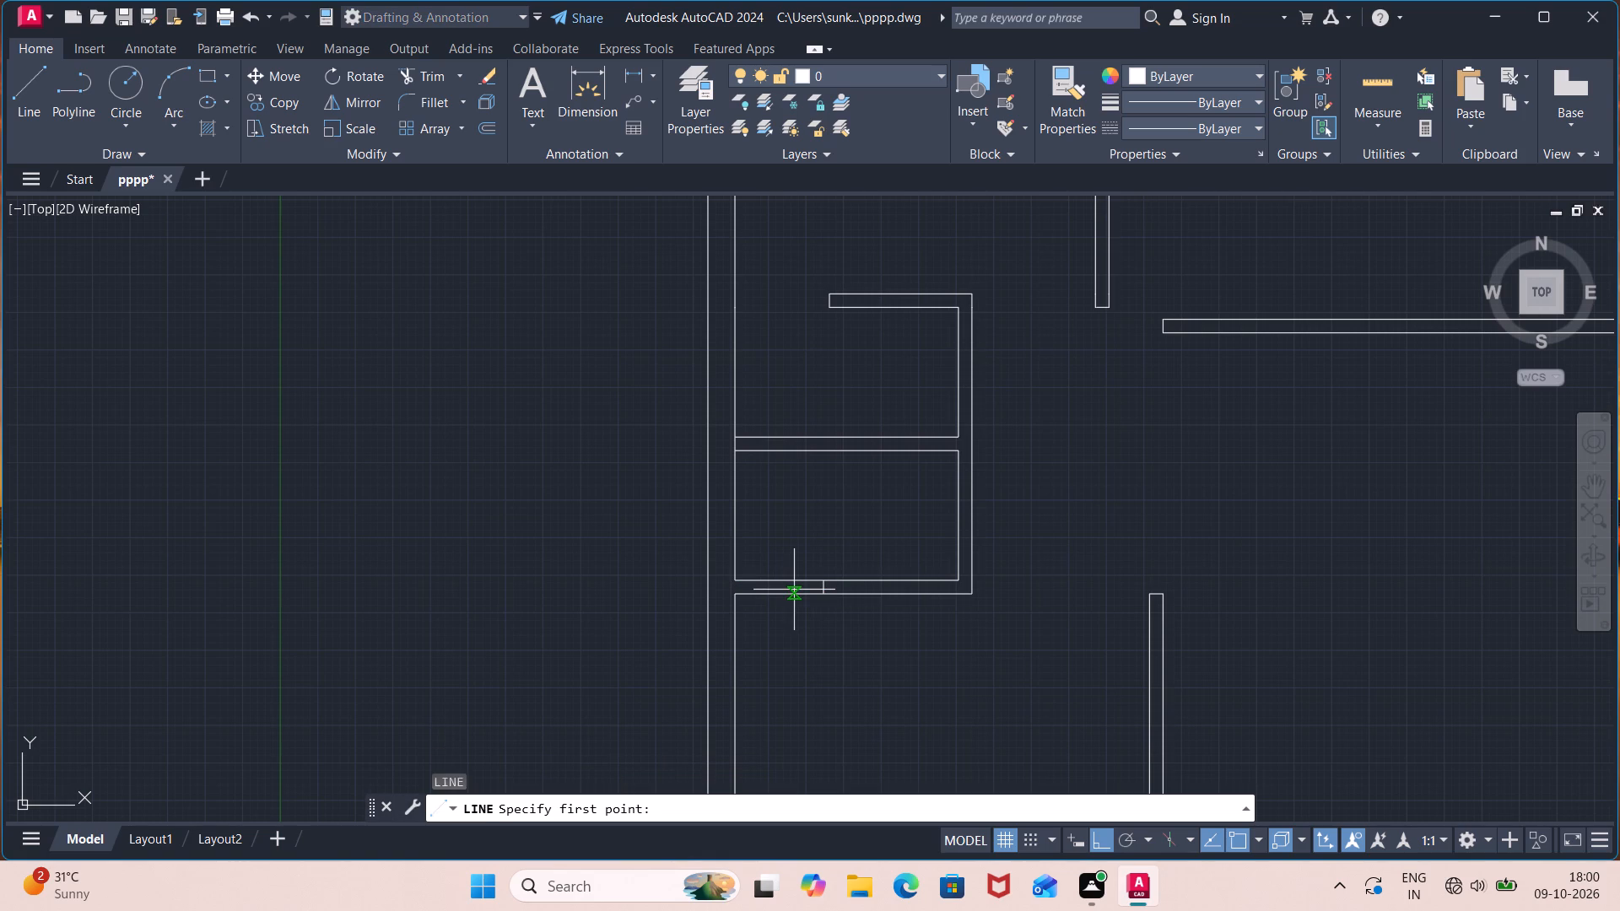
pyautogui.click(737, 590)
pyautogui.click(738, 582)
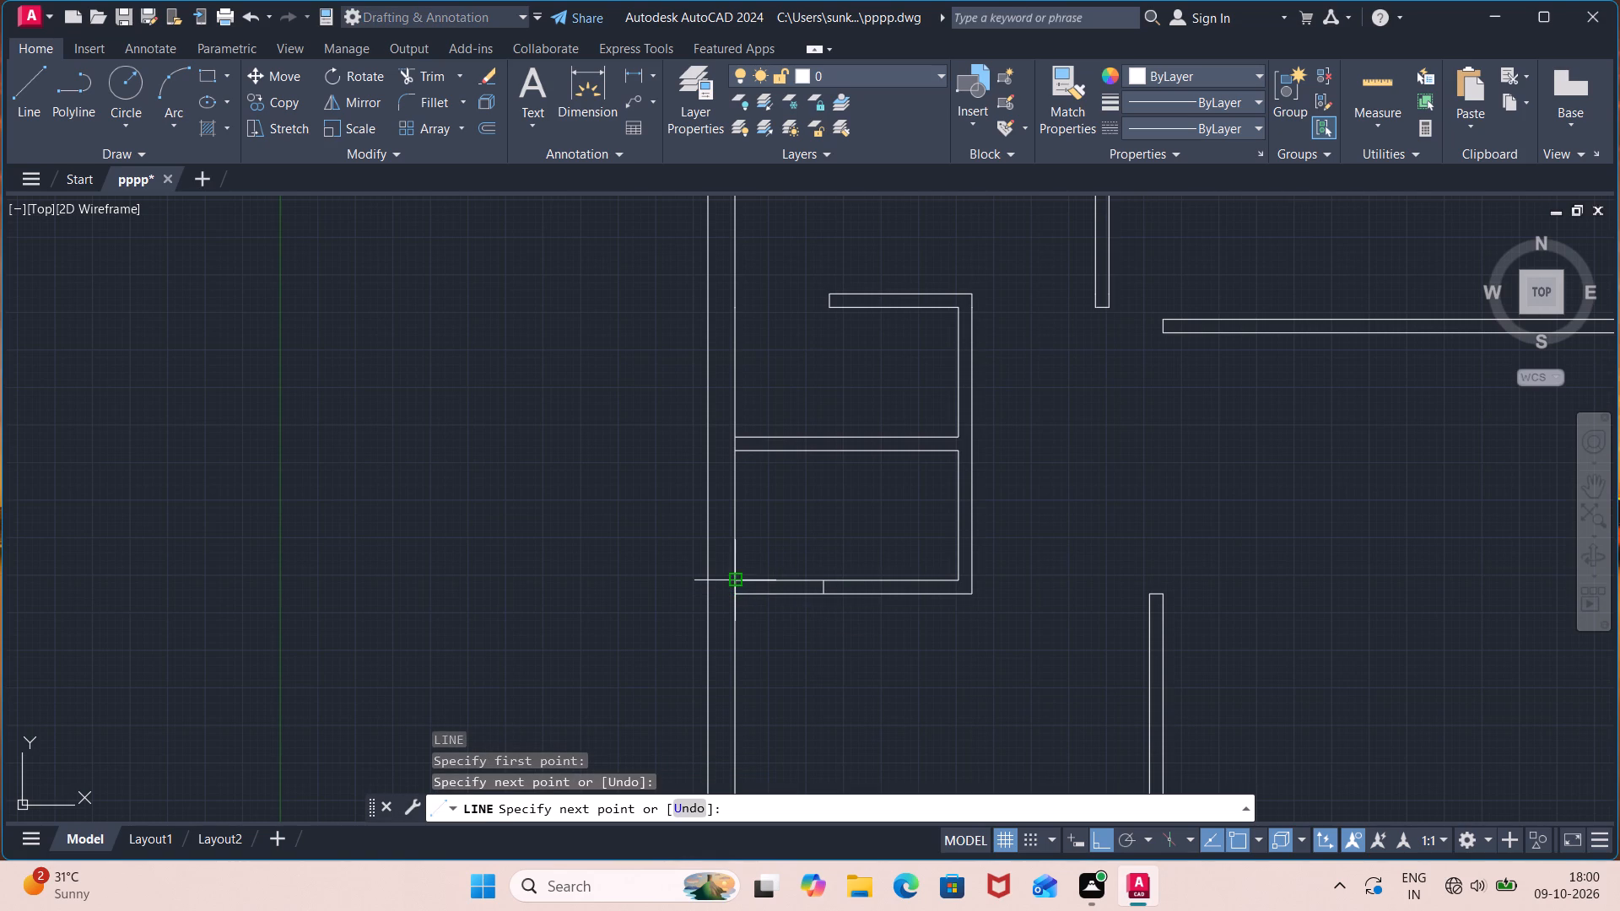
pyautogui.press('Escape')
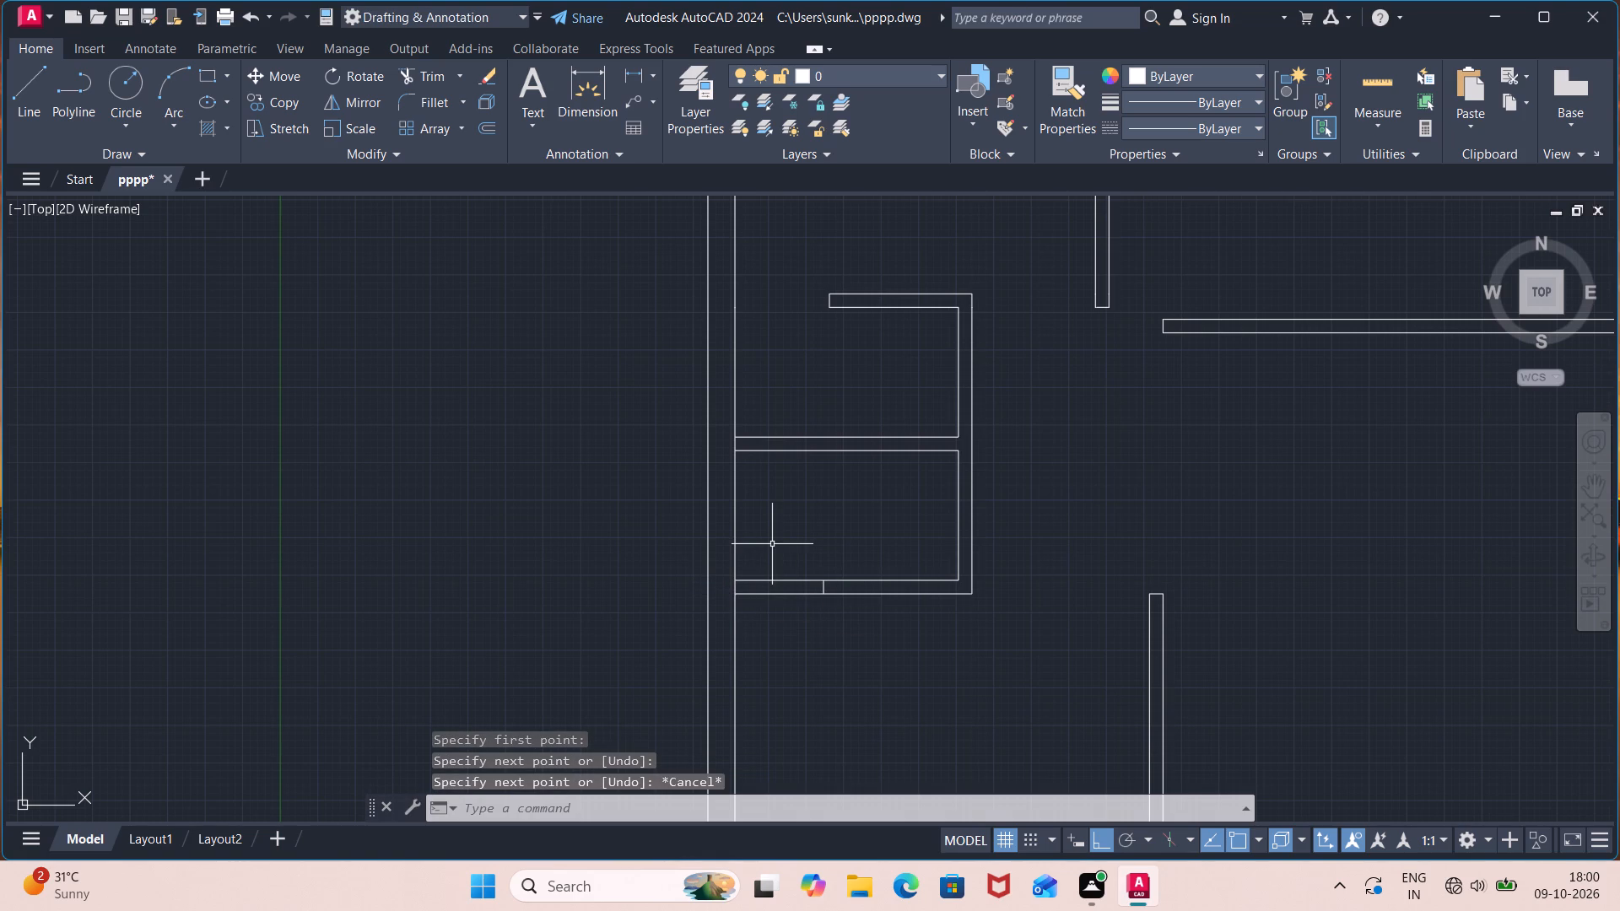
# Trim away both lines of the lower small room's bottom partition between the left outer wall and the short line.
pyautogui.write('tr')
pyautogui.press('Return')
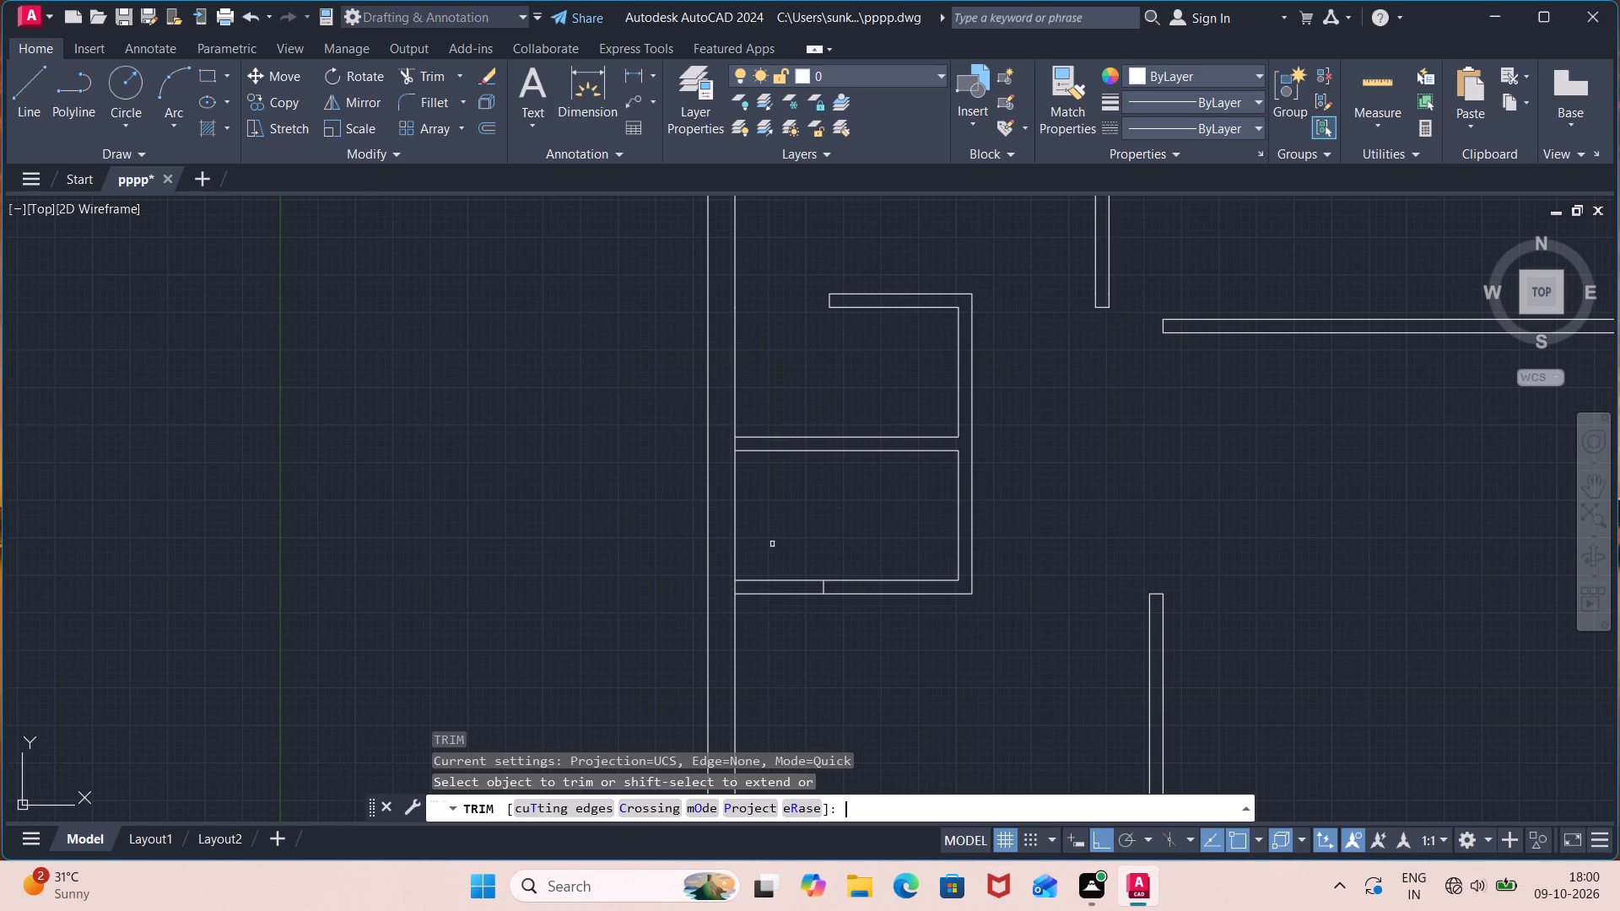
pyautogui.click(780, 542)
pyautogui.click(772, 639)
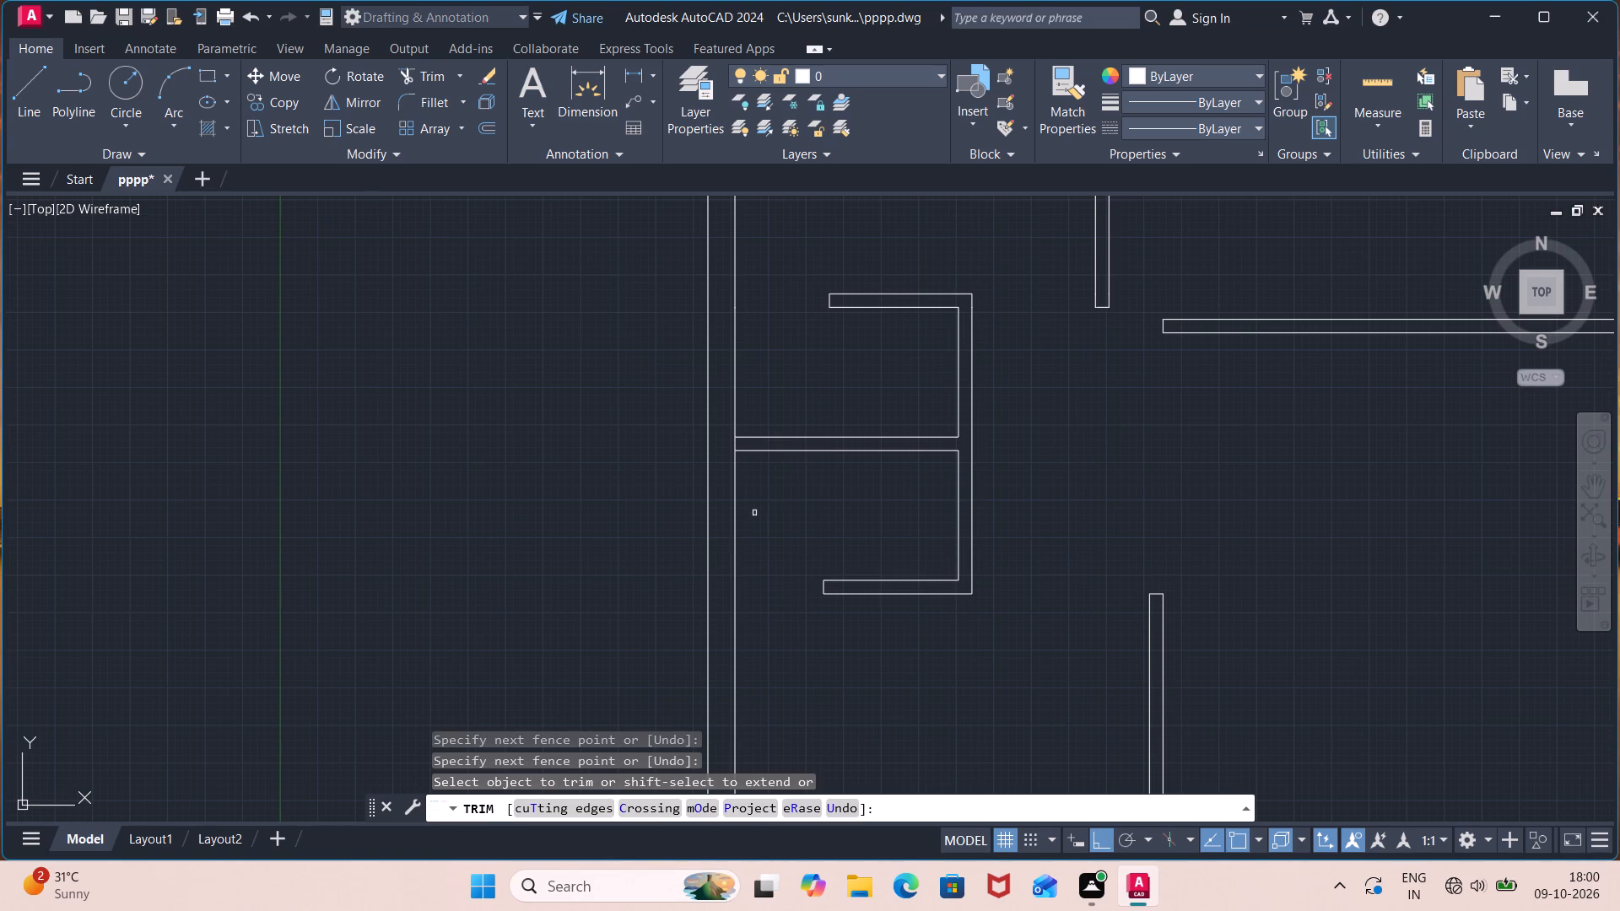
# Trim the left outer wall's inner line where the partition between the two small rooms meets it.
pyautogui.click(737, 446)
# Trim the wall lines crossing both ends of the lower-right room's top partition, opening its junctions with the outer wall and vertical partition.
pyautogui.scroll(-1, 894, 586)
pyautogui.scroll(-2, 1078, 556)
pyautogui.moveTo(1078, 556); pyautogui.dragTo(823, 445, button='middle')
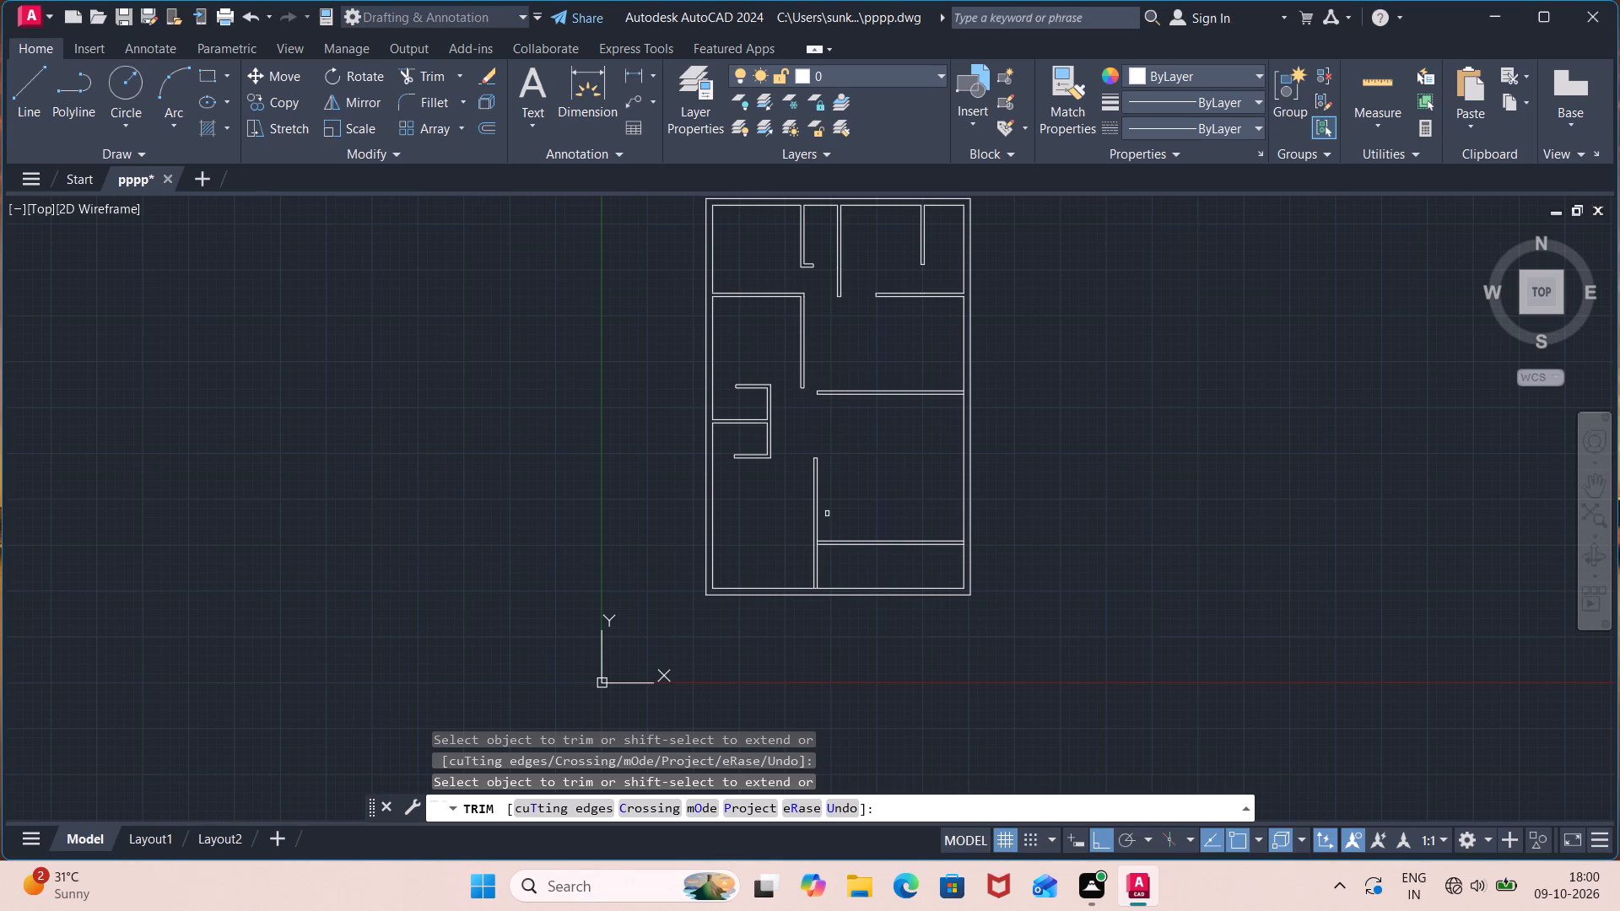
pyautogui.scroll(3, 996, 558)
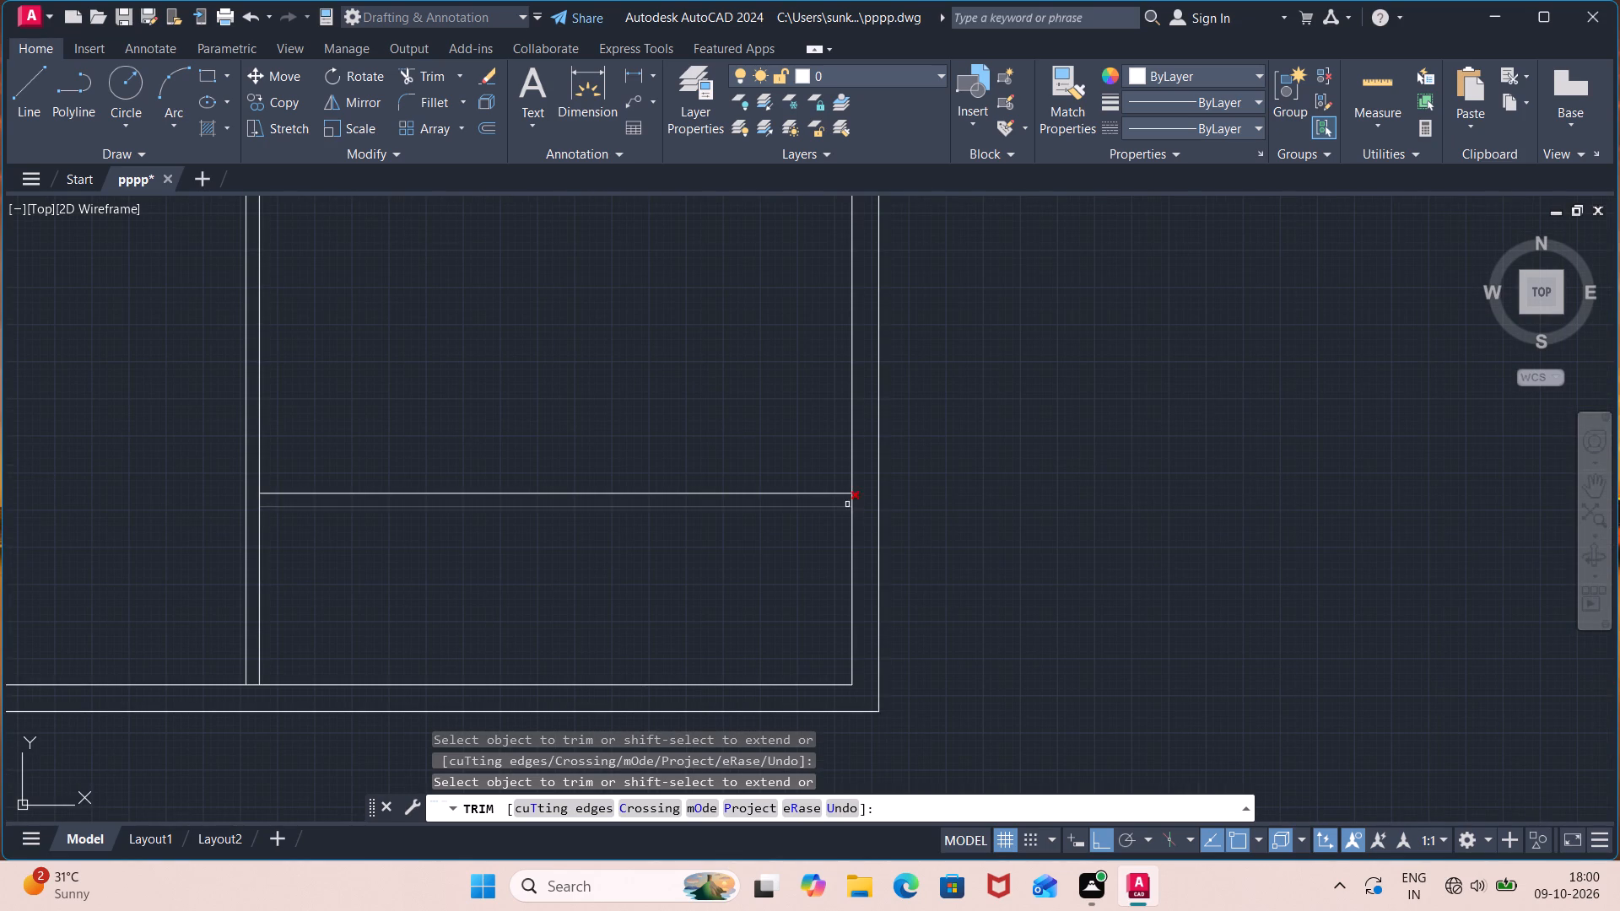
pyautogui.click(854, 502)
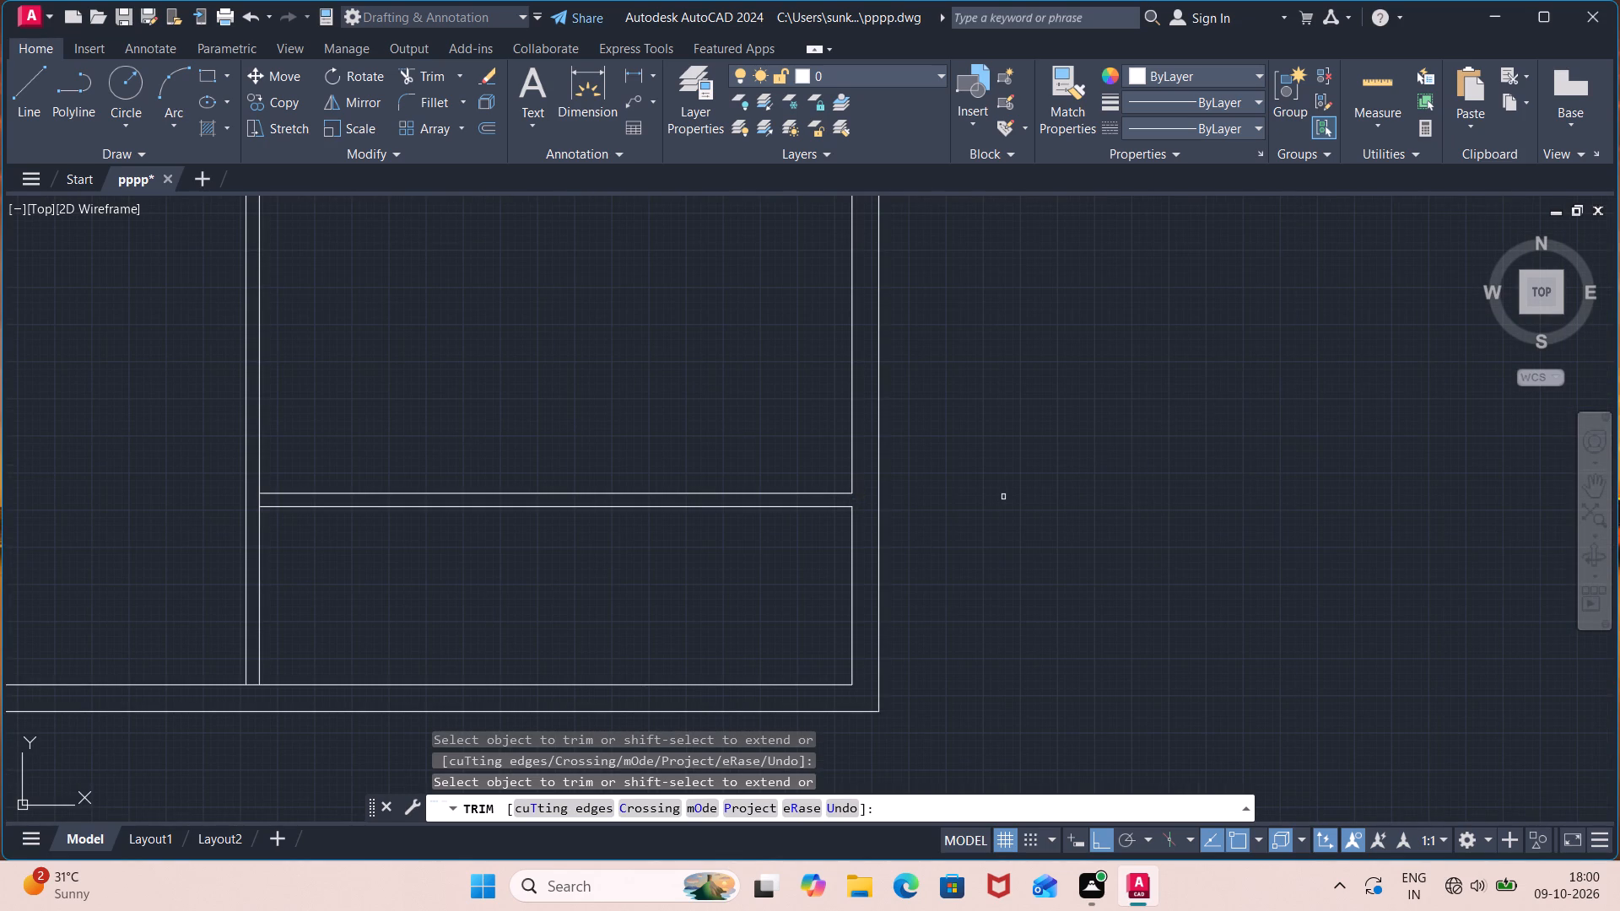
pyautogui.click(259, 501)
# Trim the bottom outer wall's inner line where the lower vertical partition meets it.
pyautogui.scroll(-1, 294, 694)
pyautogui.moveTo(240, 743); pyautogui.dragTo(679, 736, button='middle')
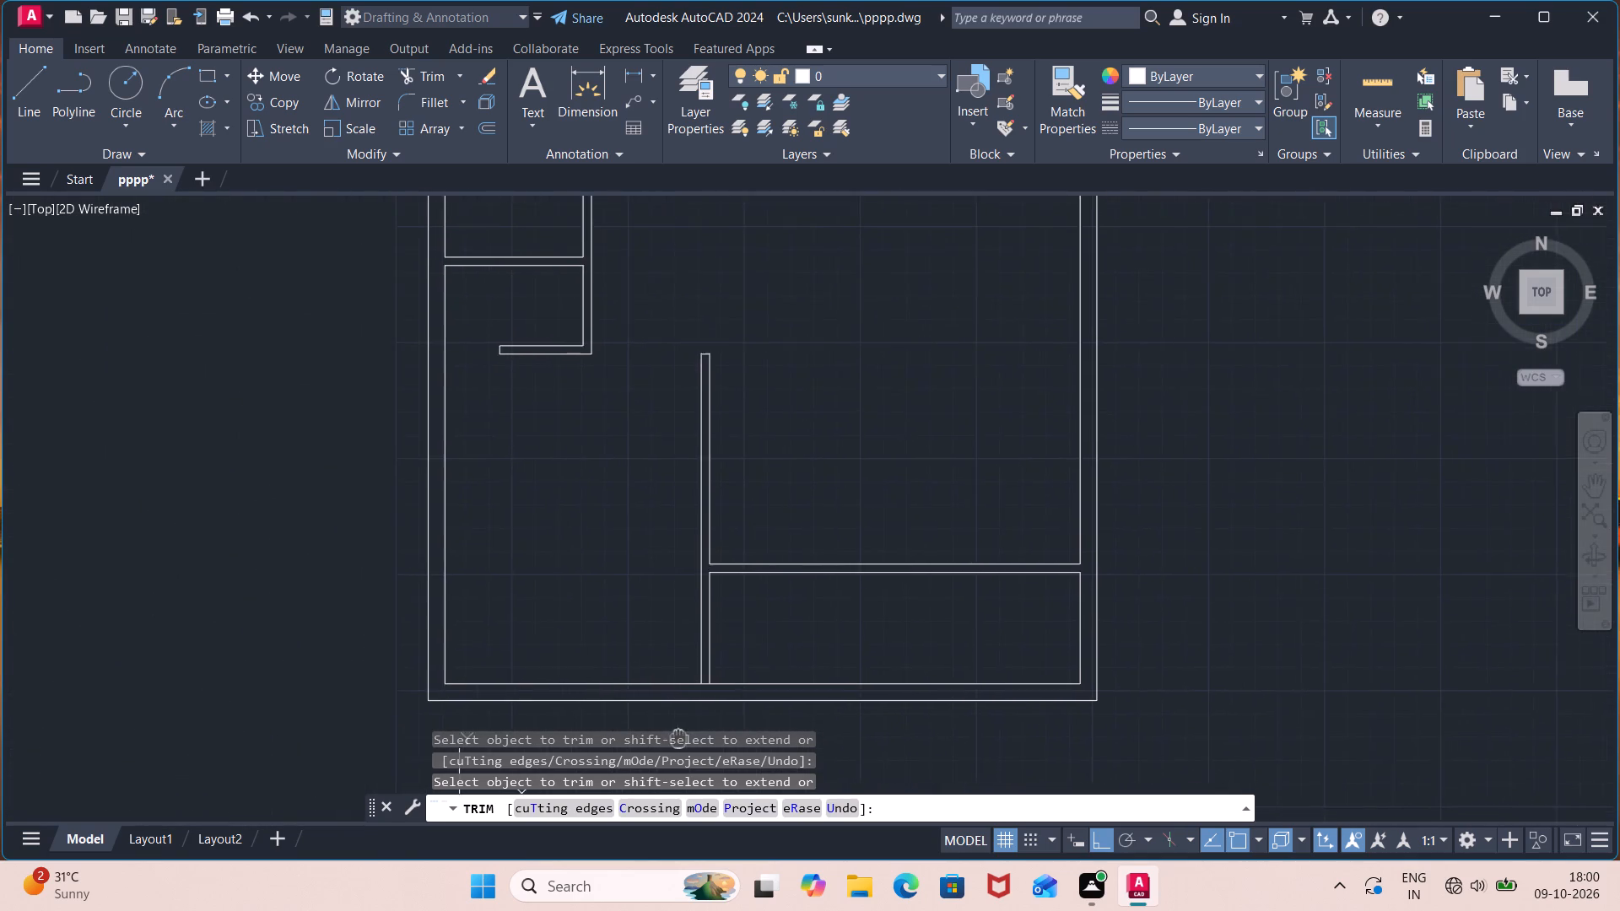
pyautogui.moveTo(679, 736); pyautogui.dragTo(730, 683, button='middle')
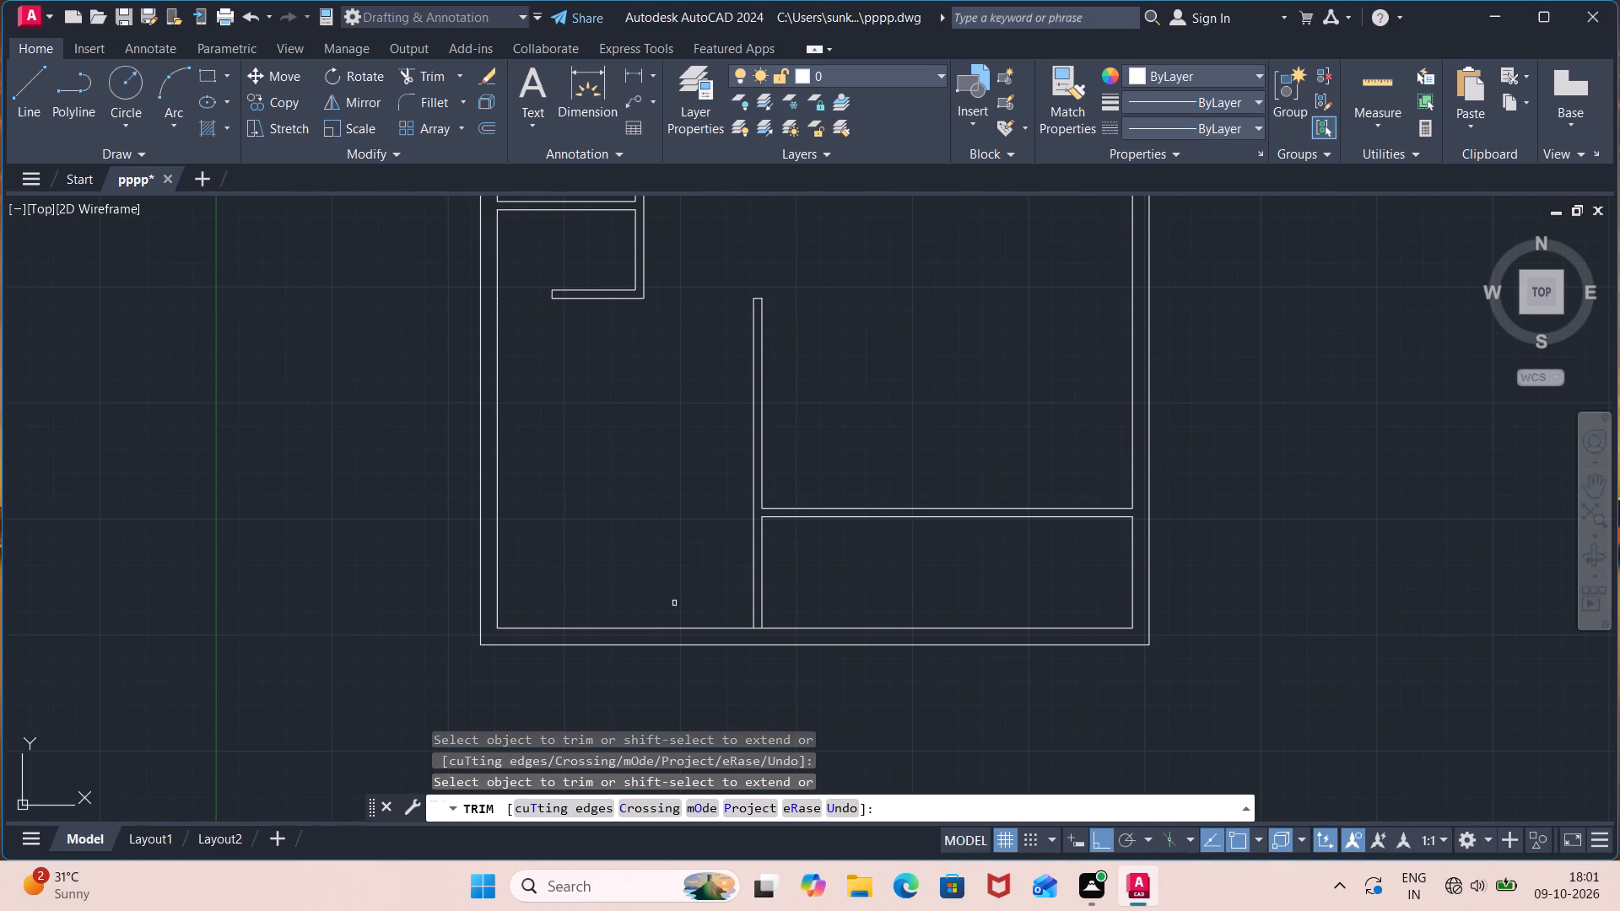
pyautogui.click(758, 628)
pyautogui.press('Escape')
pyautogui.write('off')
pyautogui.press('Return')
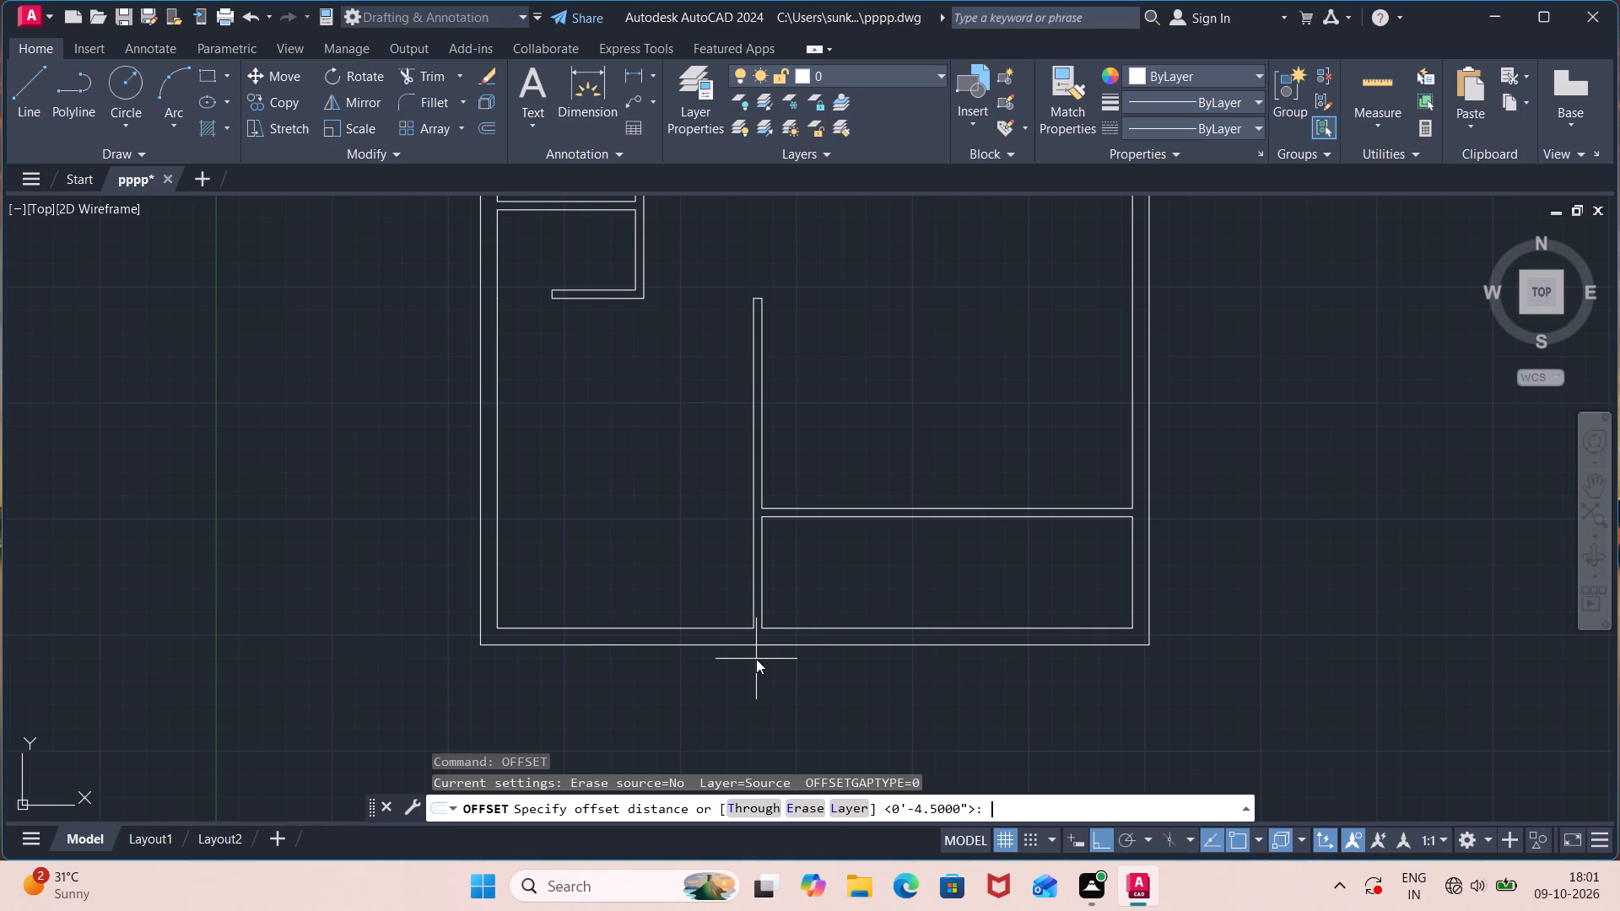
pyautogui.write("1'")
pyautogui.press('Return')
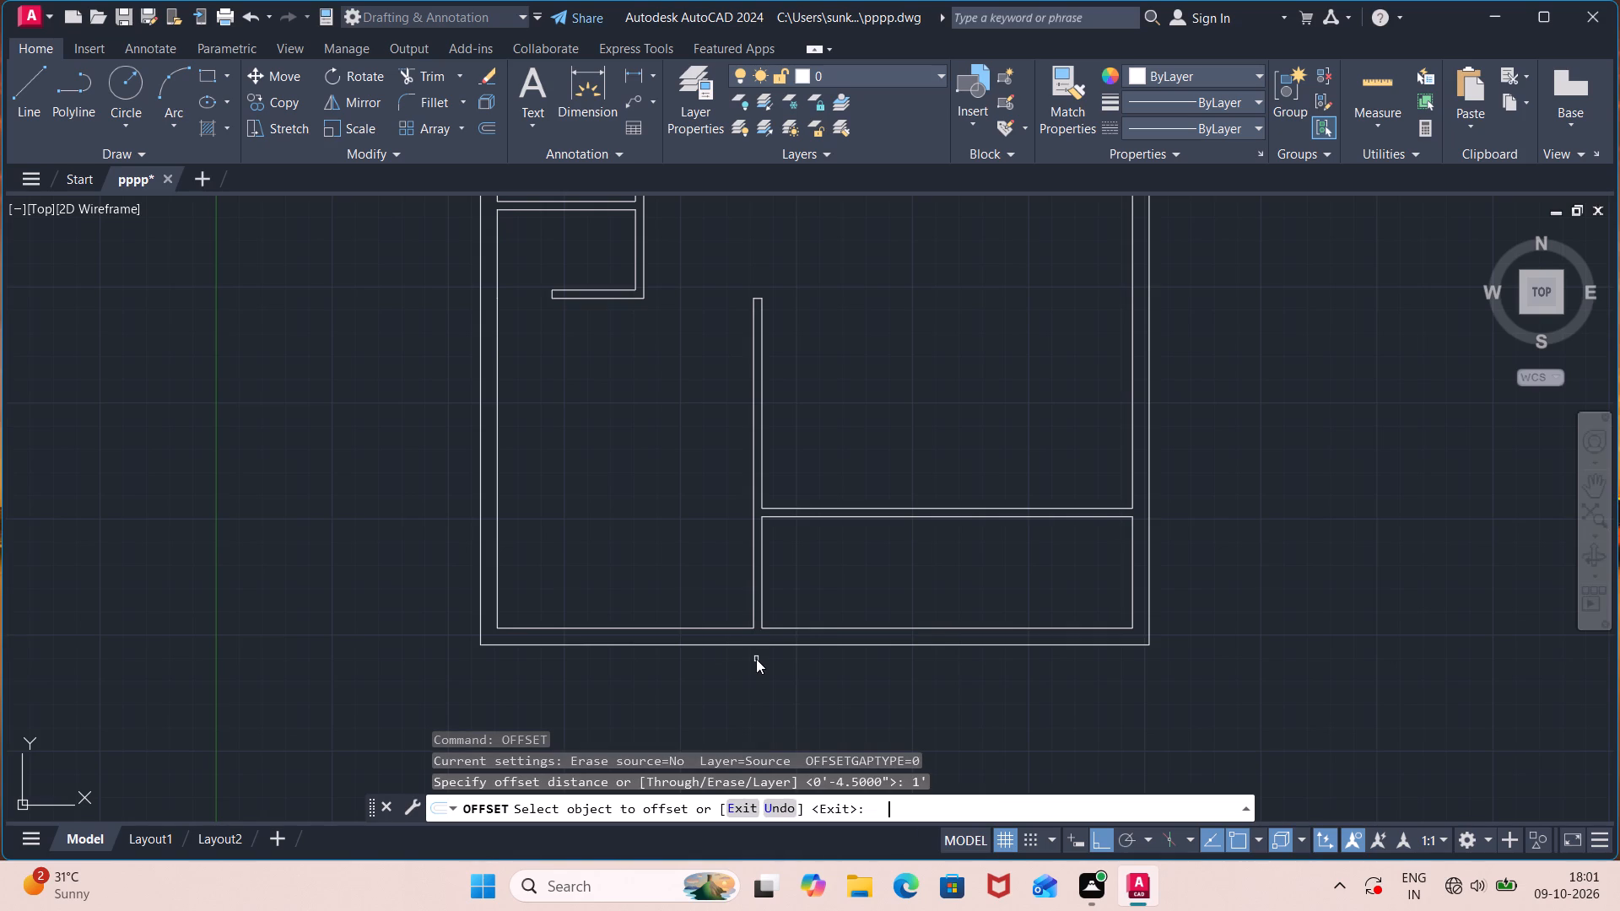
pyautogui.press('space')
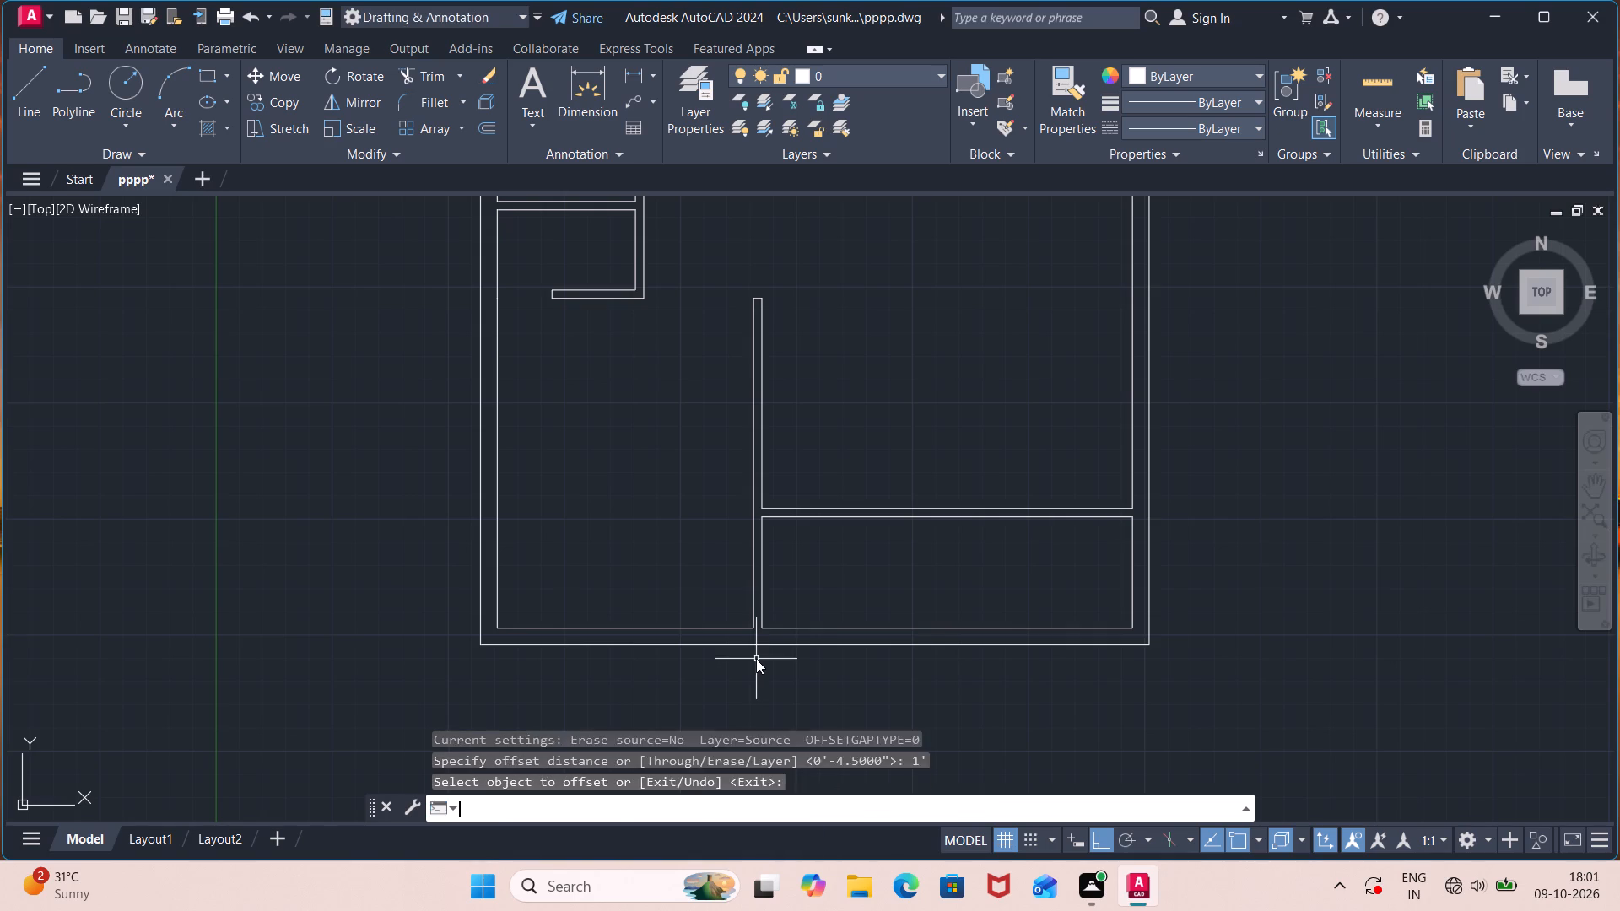
# Offset the bottom outer wall's inner line 2' upward in the lower-left room.
pyautogui.press('space')
pyautogui.write("2'")
pyautogui.press('Return')
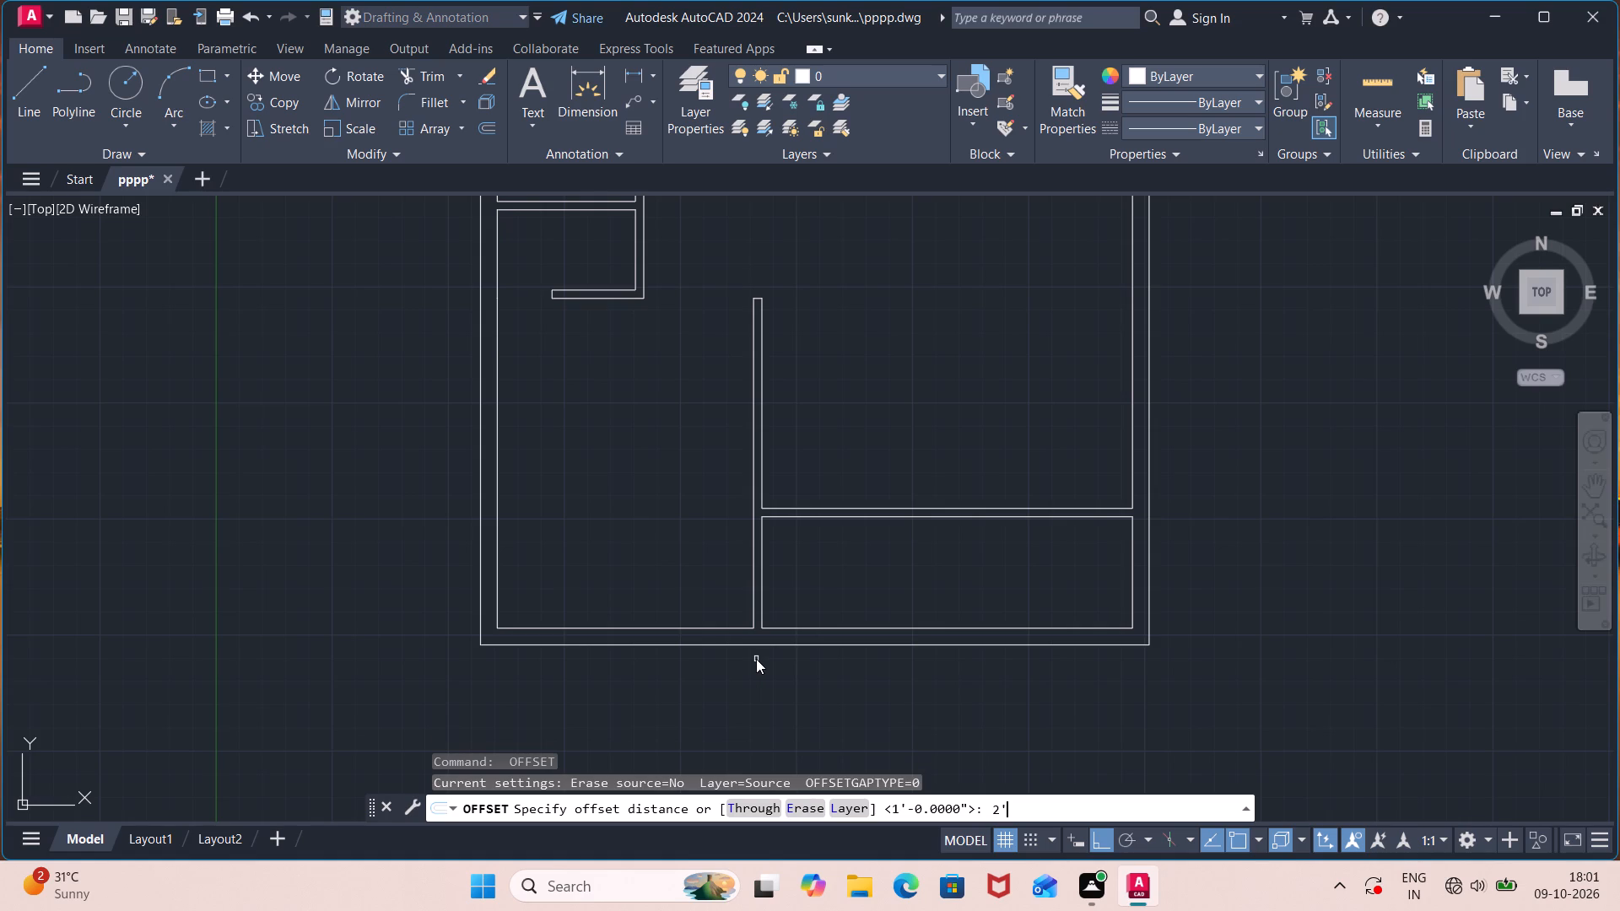
pyautogui.click(735, 625)
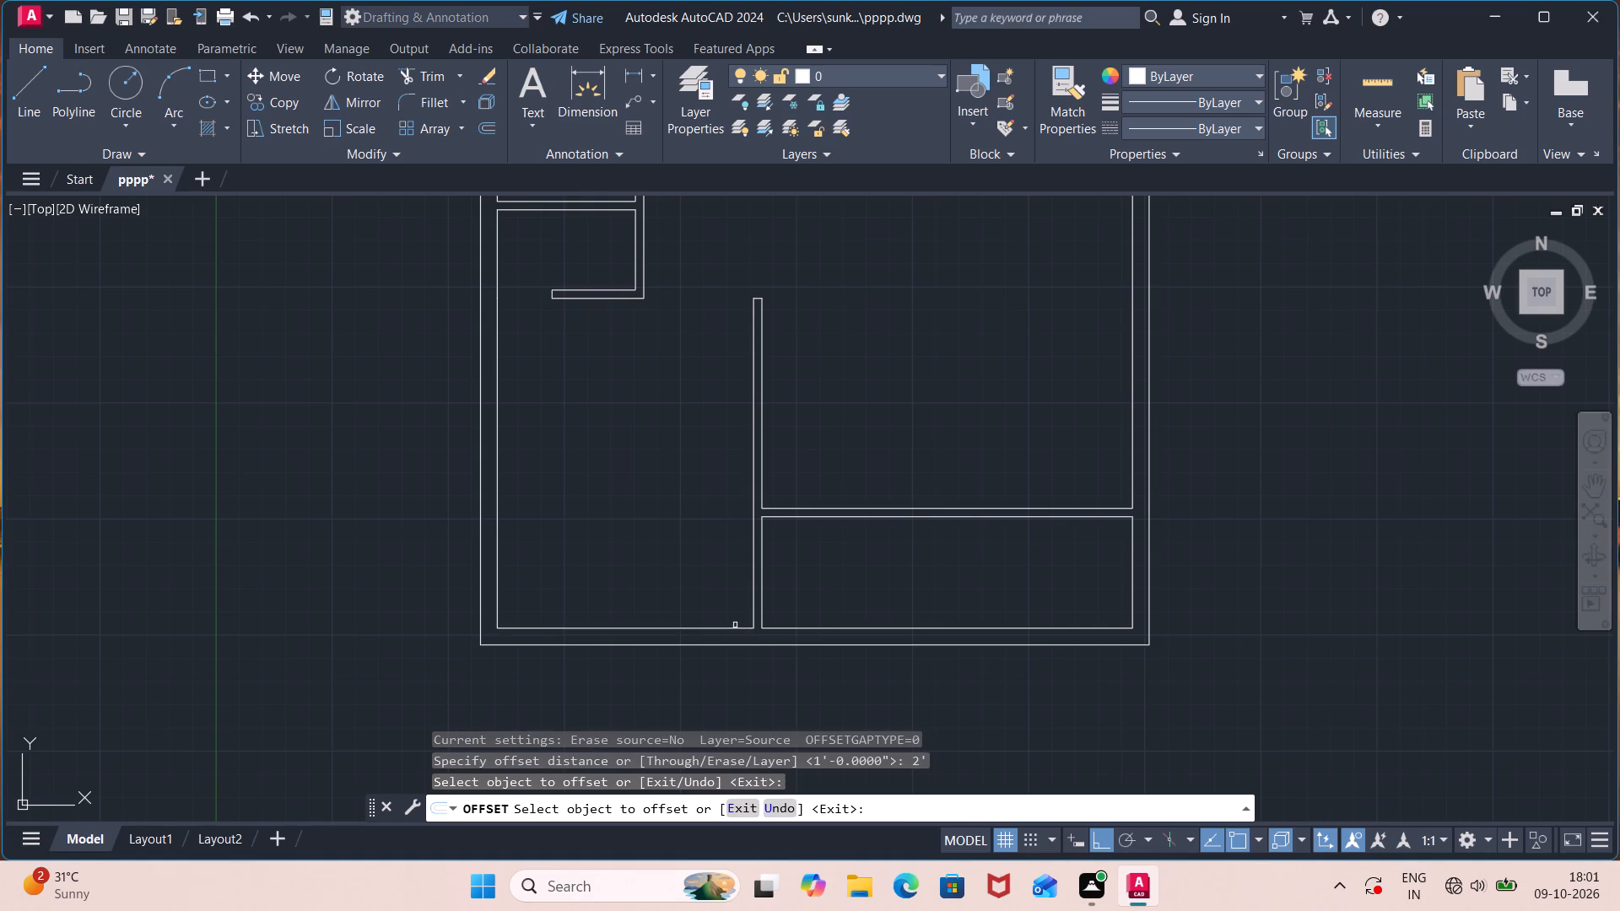
pyautogui.click(728, 630)
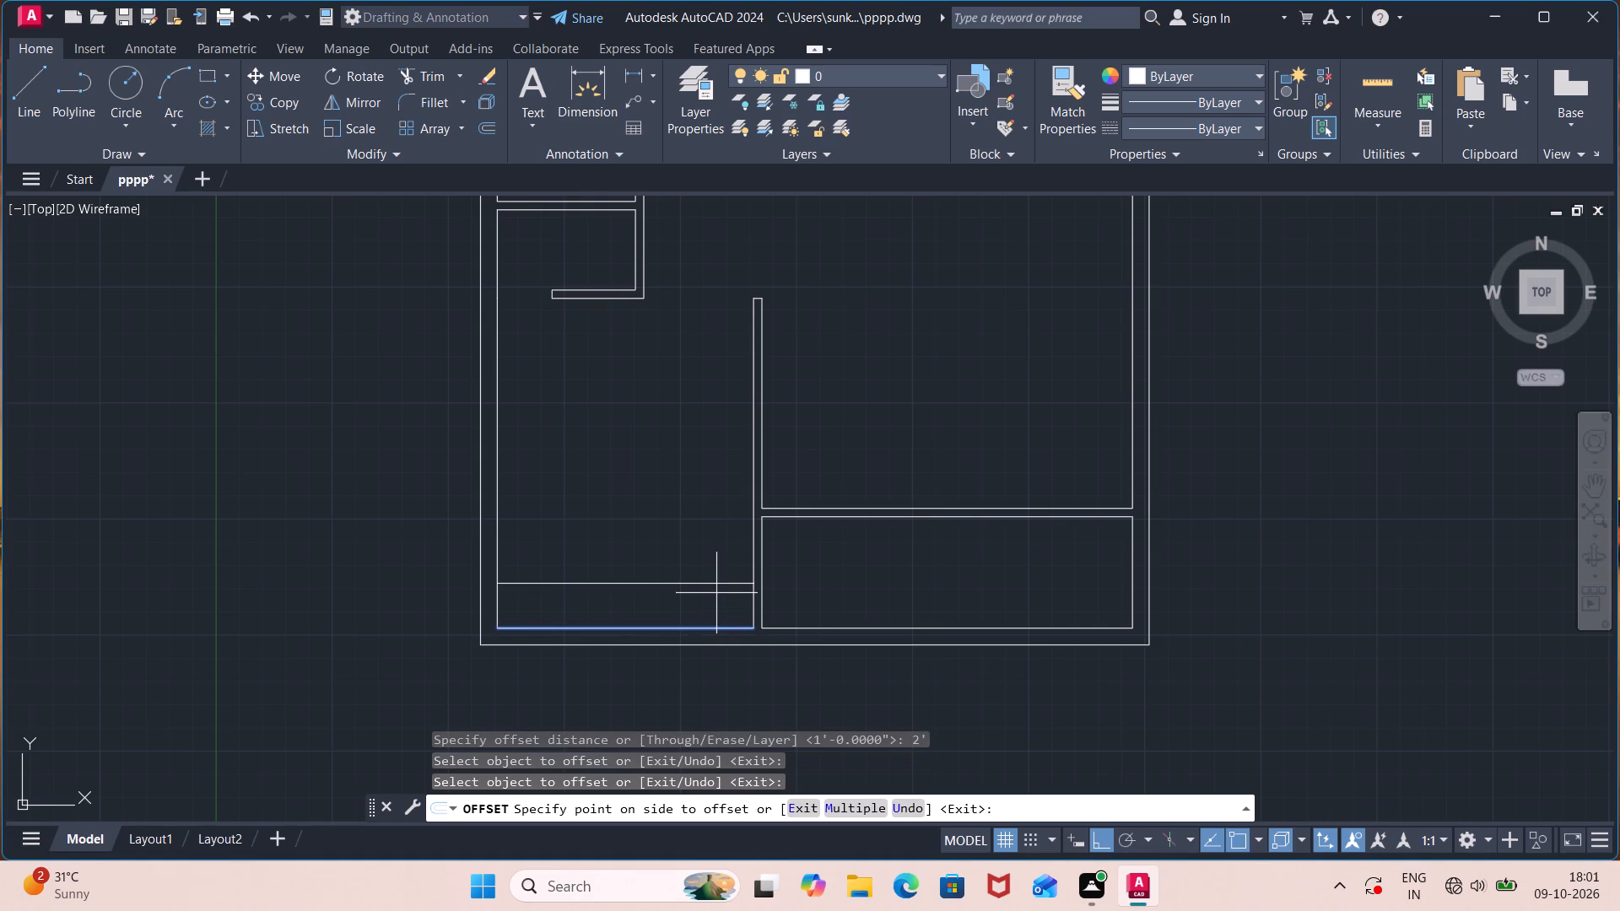
pyautogui.click(716, 593)
pyautogui.press('Escape')
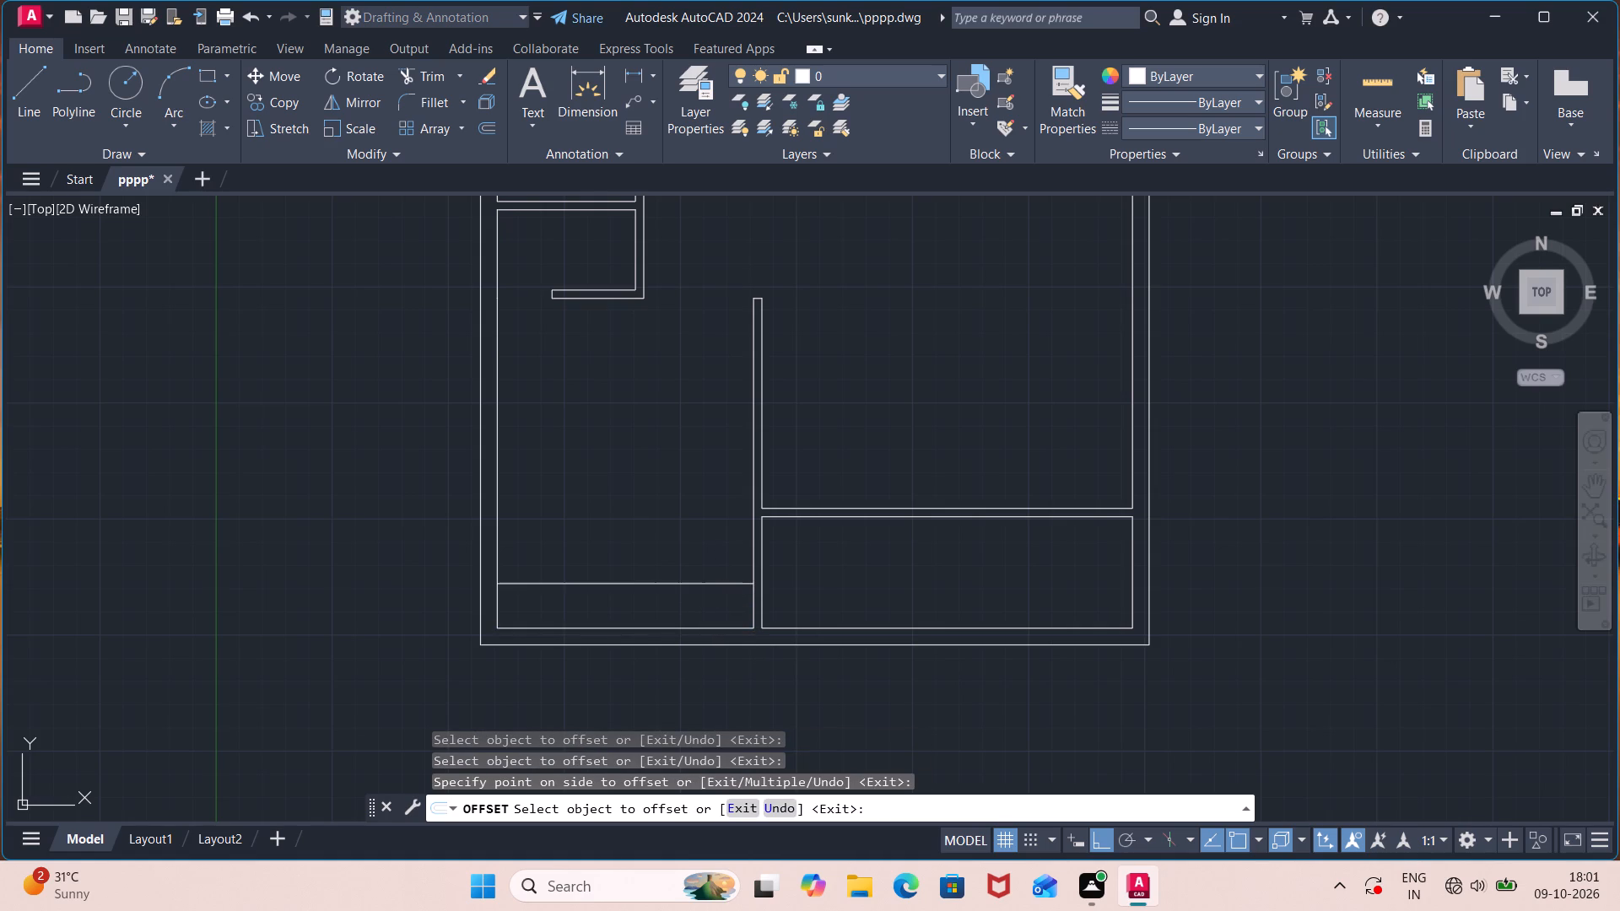
# Offset the lower-left room's new horizontal line 9" upward to form a wall.
pyautogui.press('space')
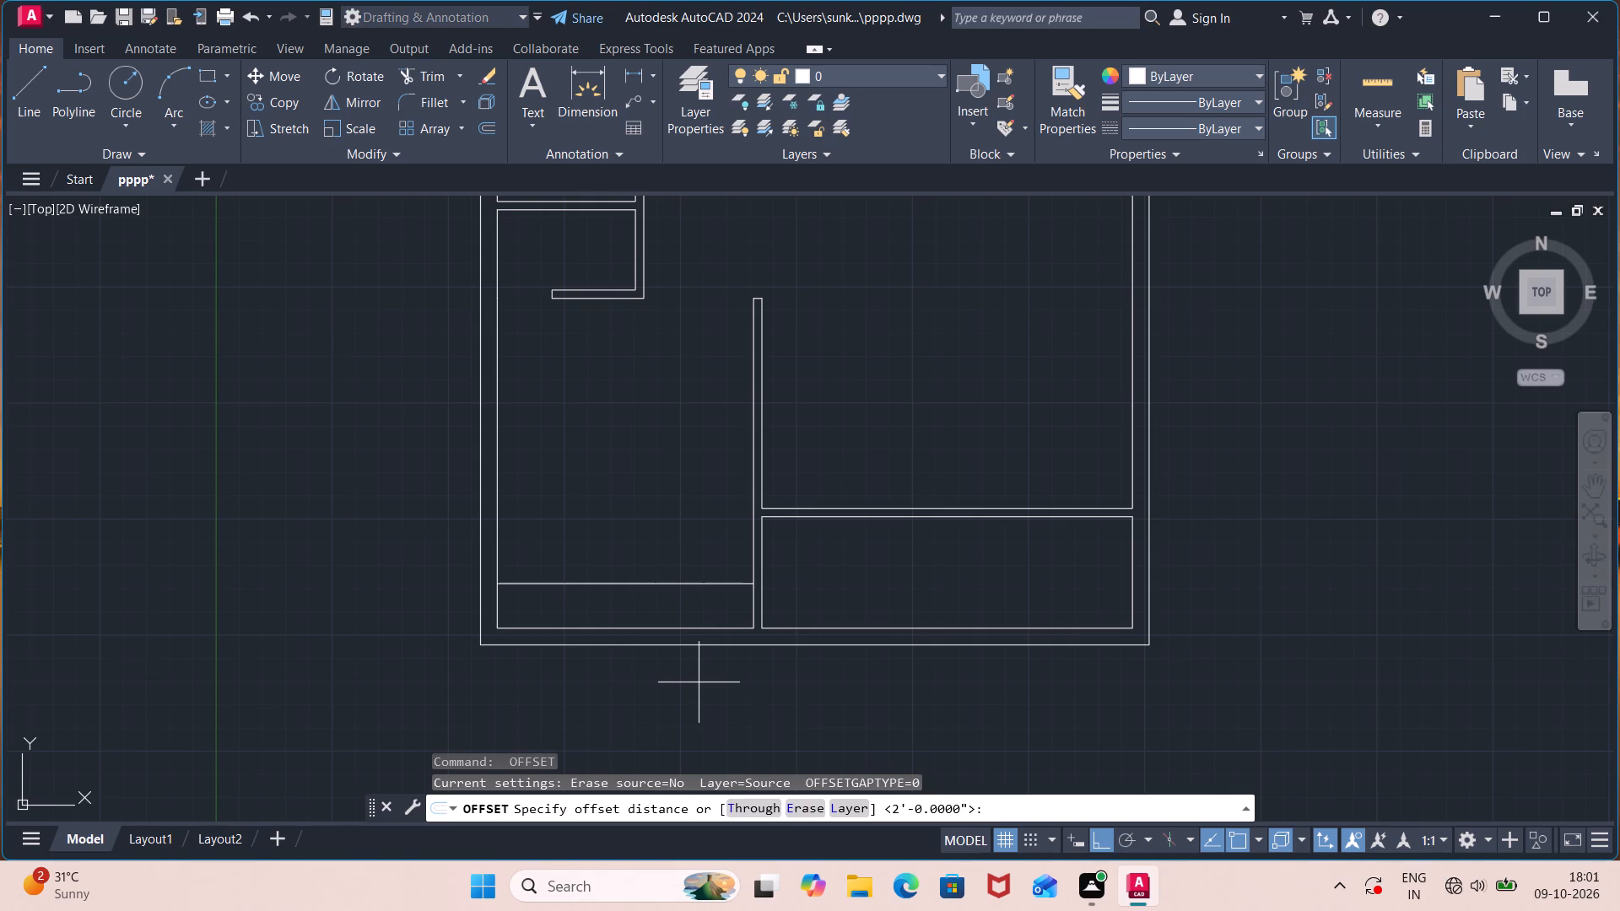
pyautogui.press('9')
pyautogui.hotkey('shift', '"')
pyautogui.press('Return')
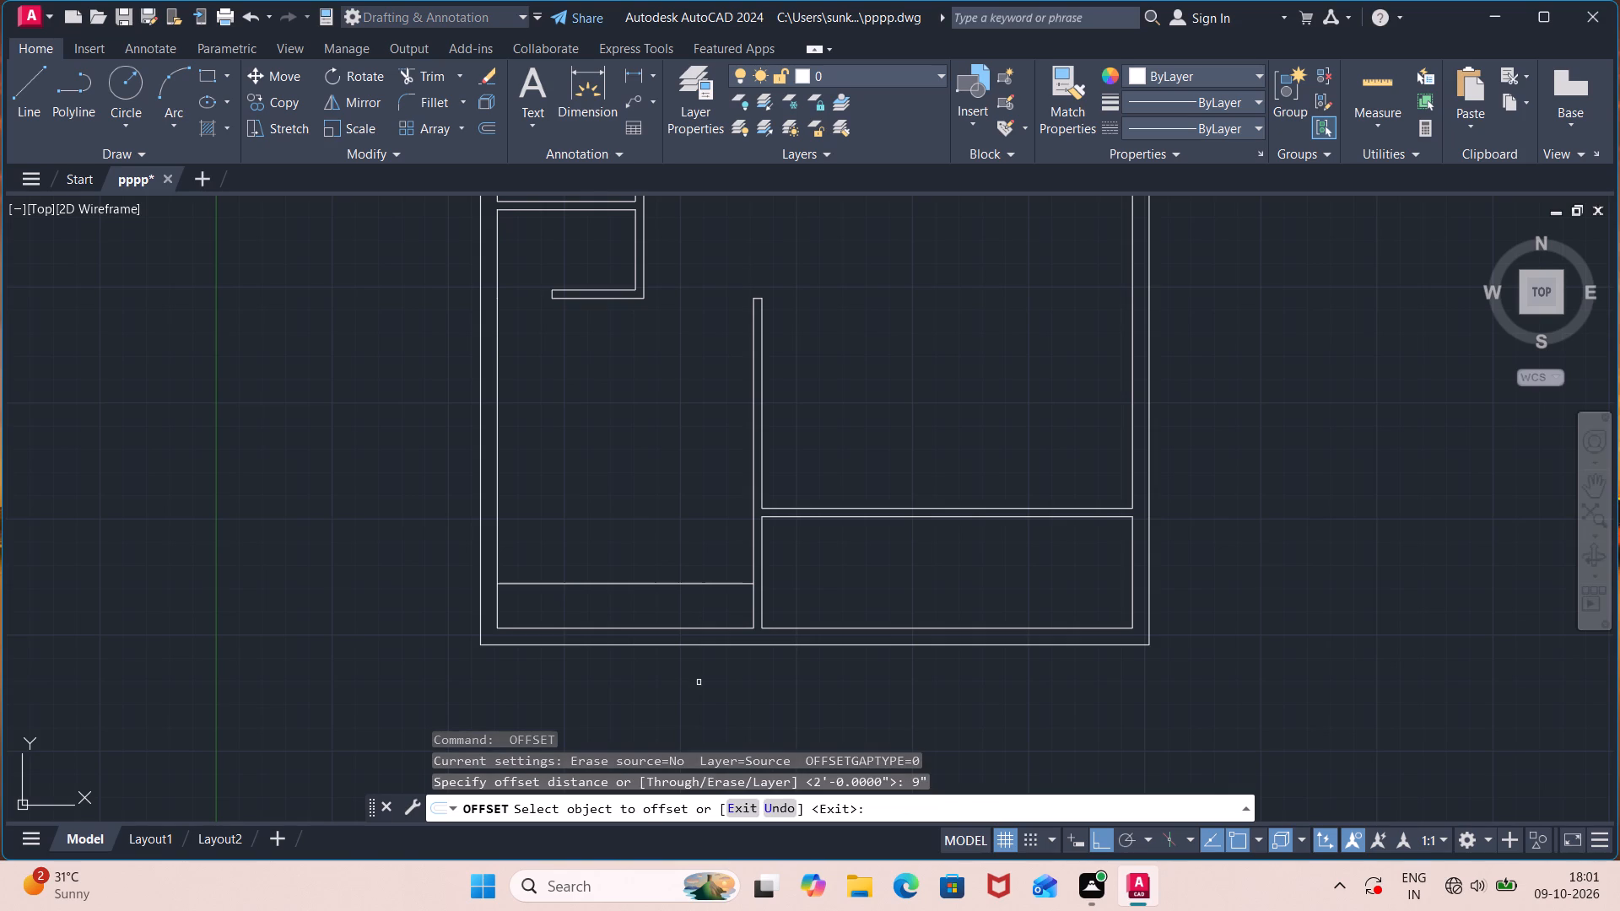
pyautogui.click(695, 583)
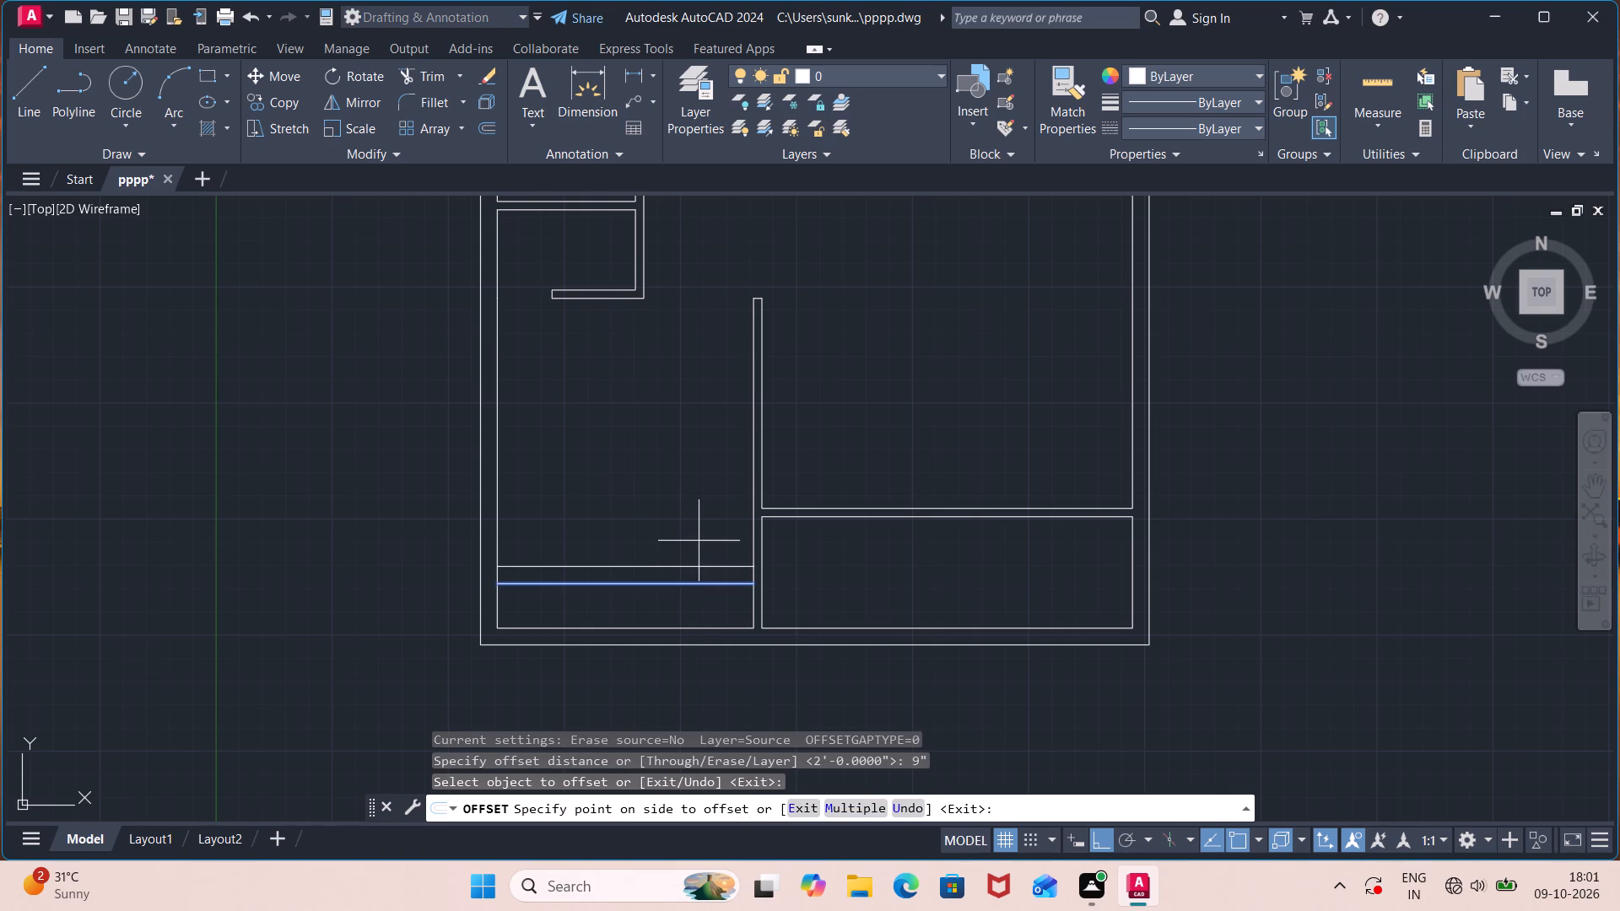
pyautogui.click(699, 541)
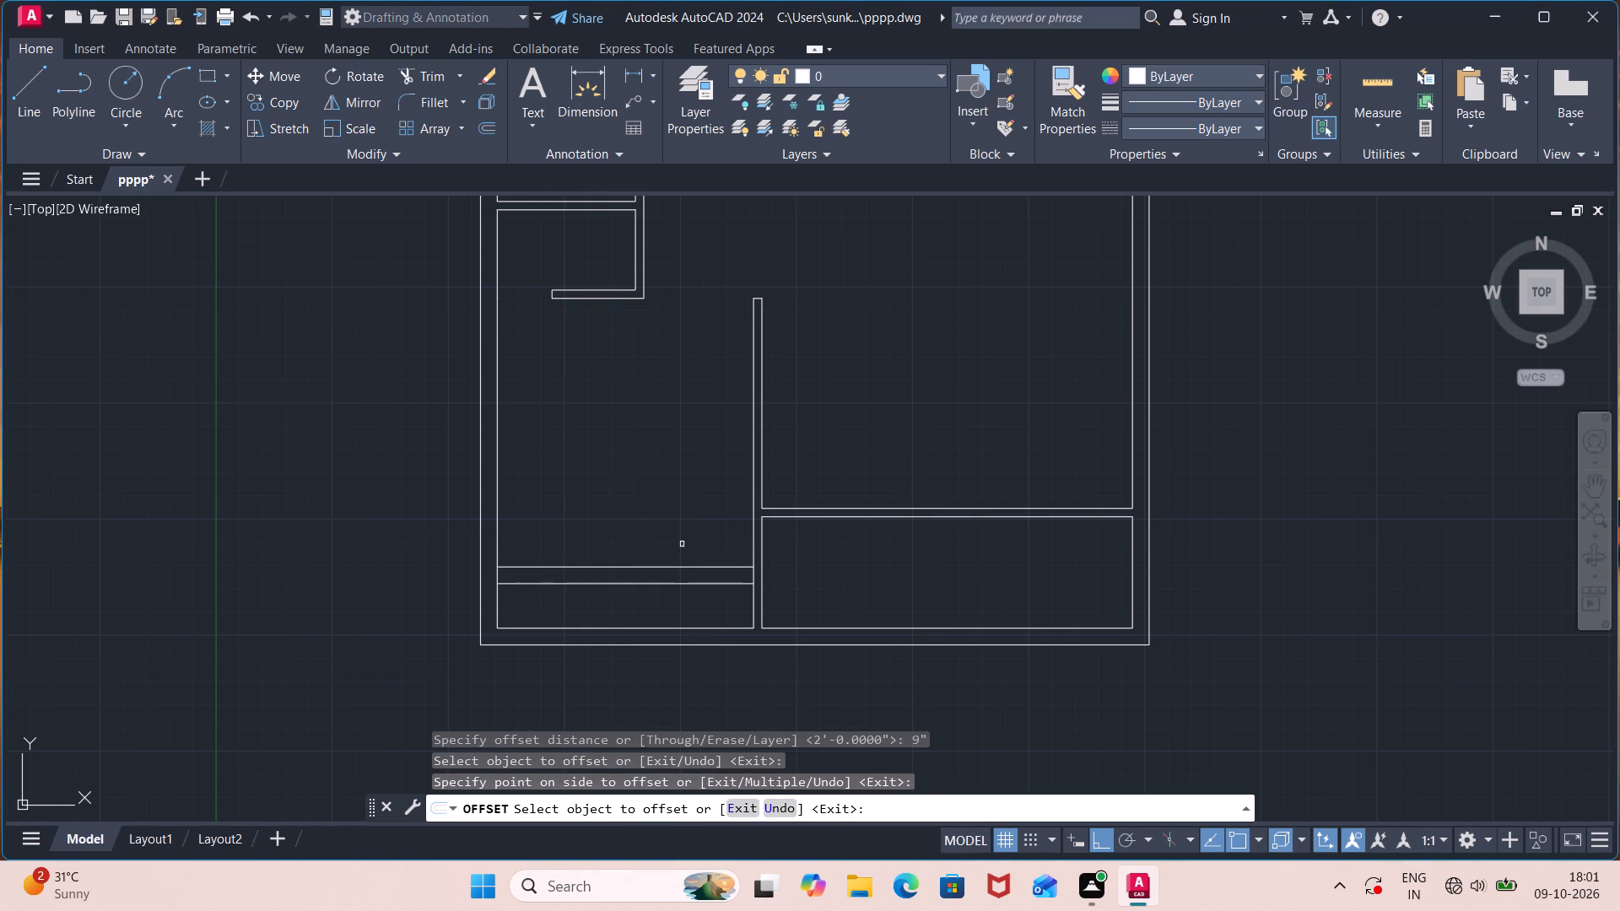
pyautogui.press('Escape')
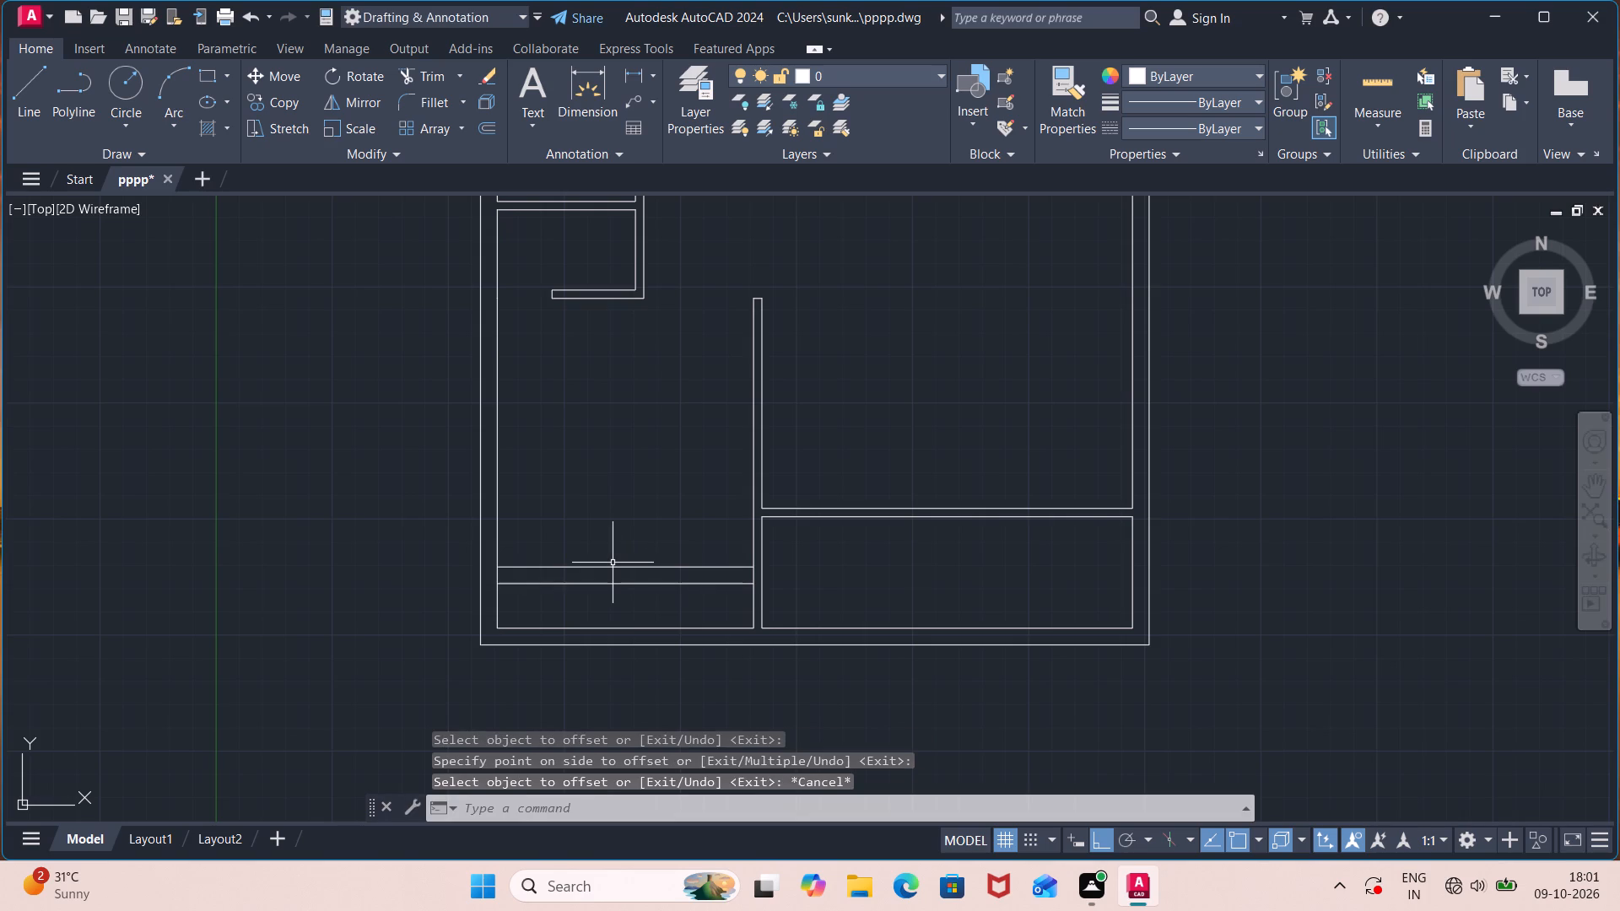
# Trim away the lower-left room's original bottom inner line and the left wall's inner line below the new 9" wall's upper line.
pyautogui.press('r')
pyautogui.press('Escape')
pyautogui.write('tr')
pyautogui.press('Return')
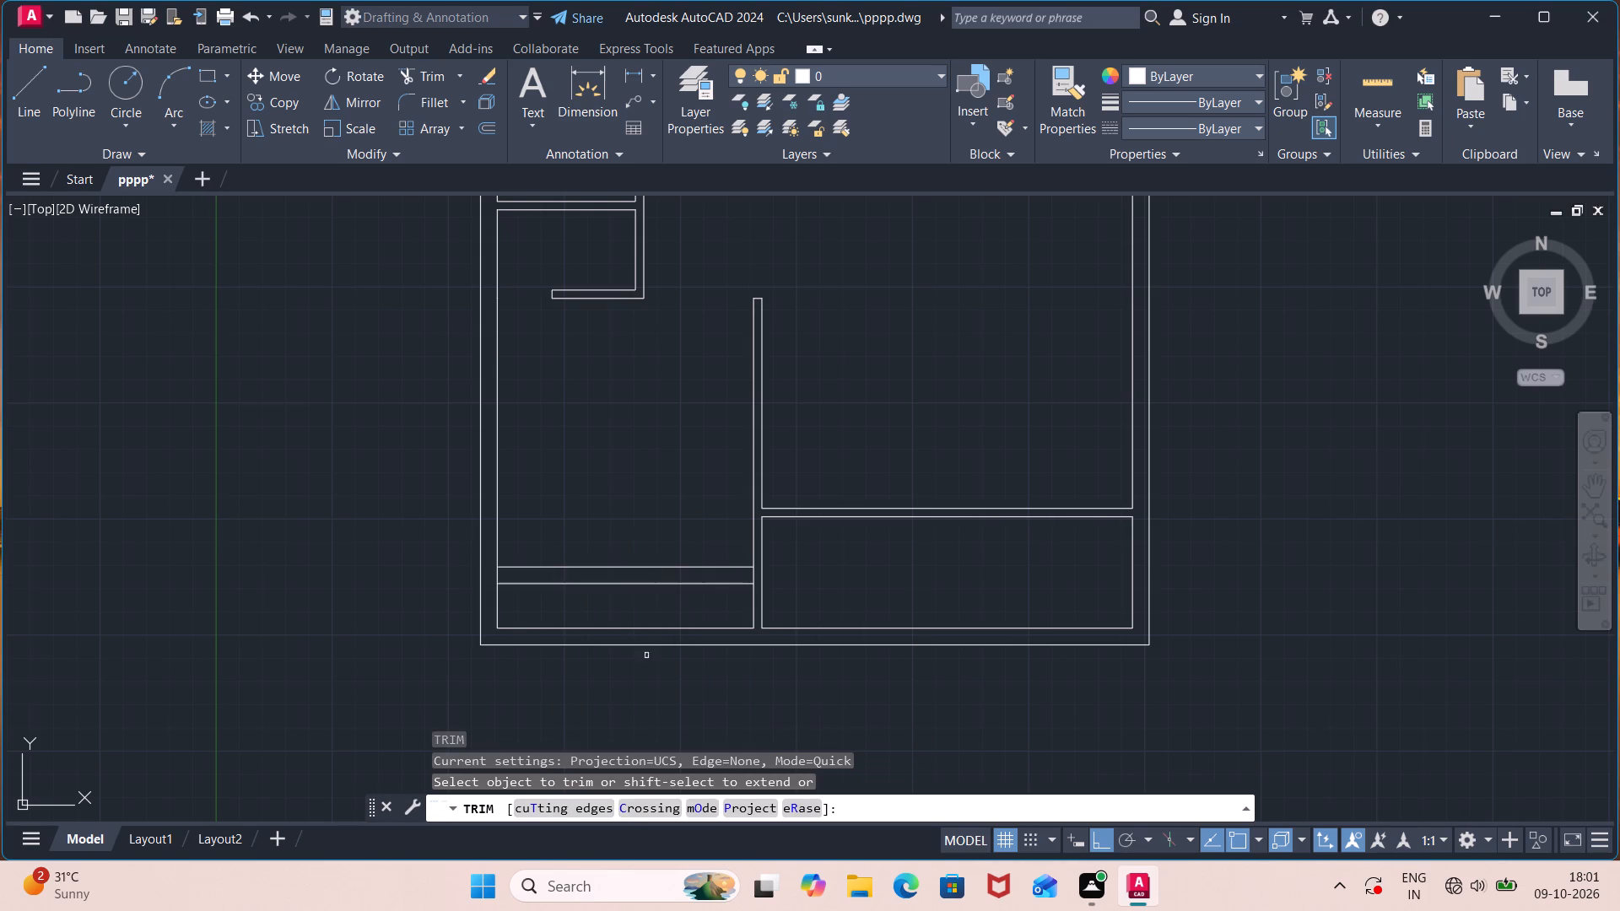
pyautogui.click(704, 612)
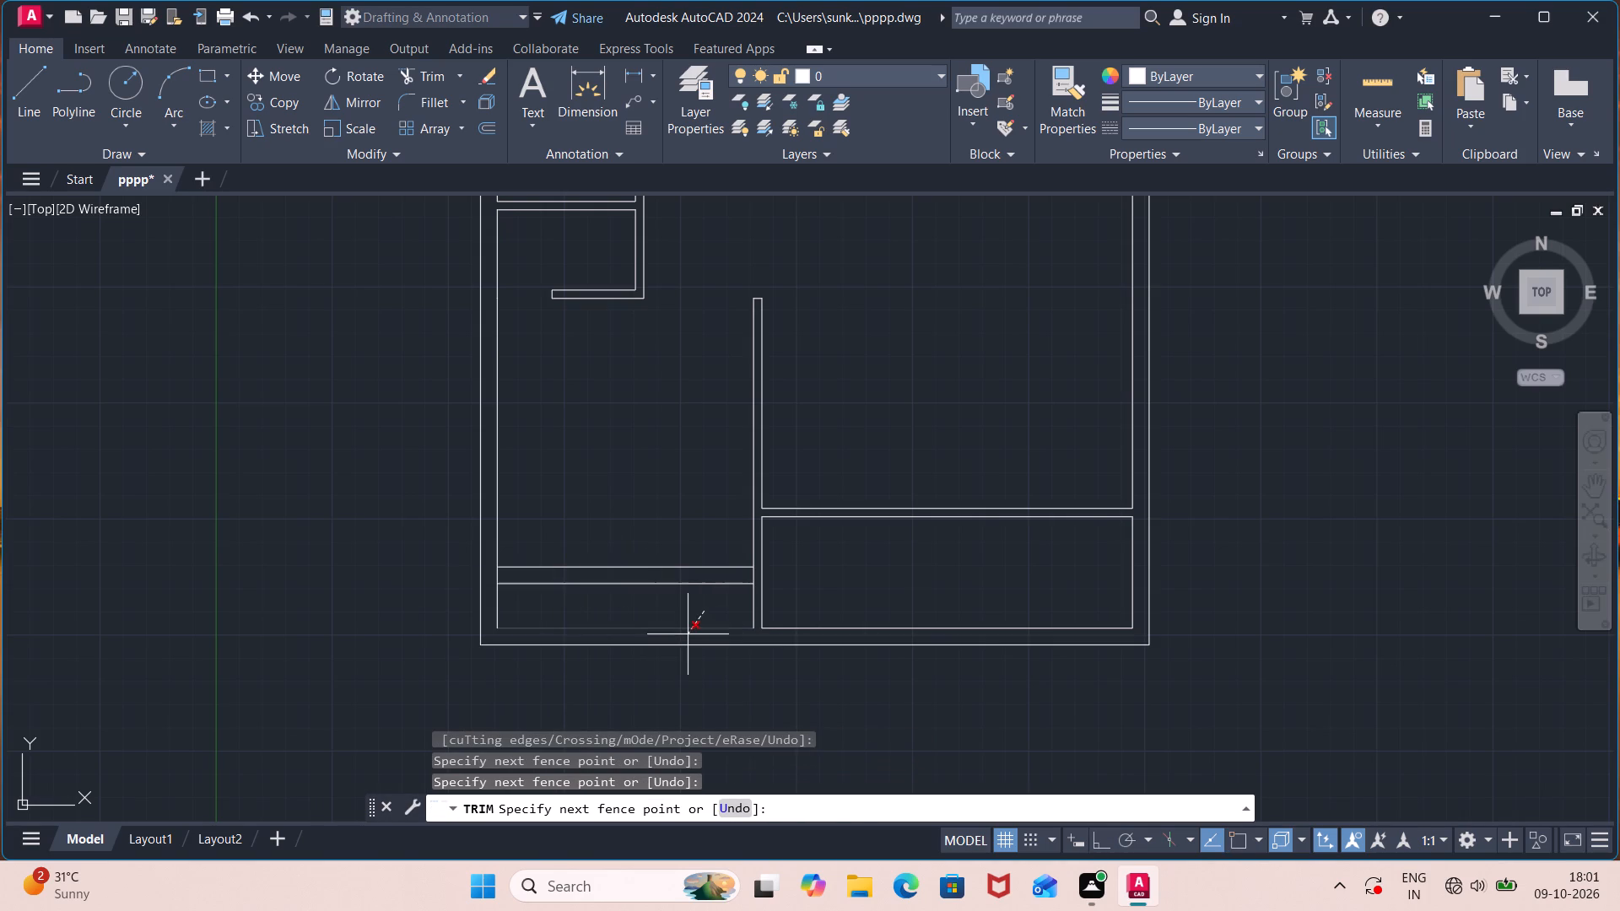
pyautogui.click(688, 634)
pyautogui.click(496, 610)
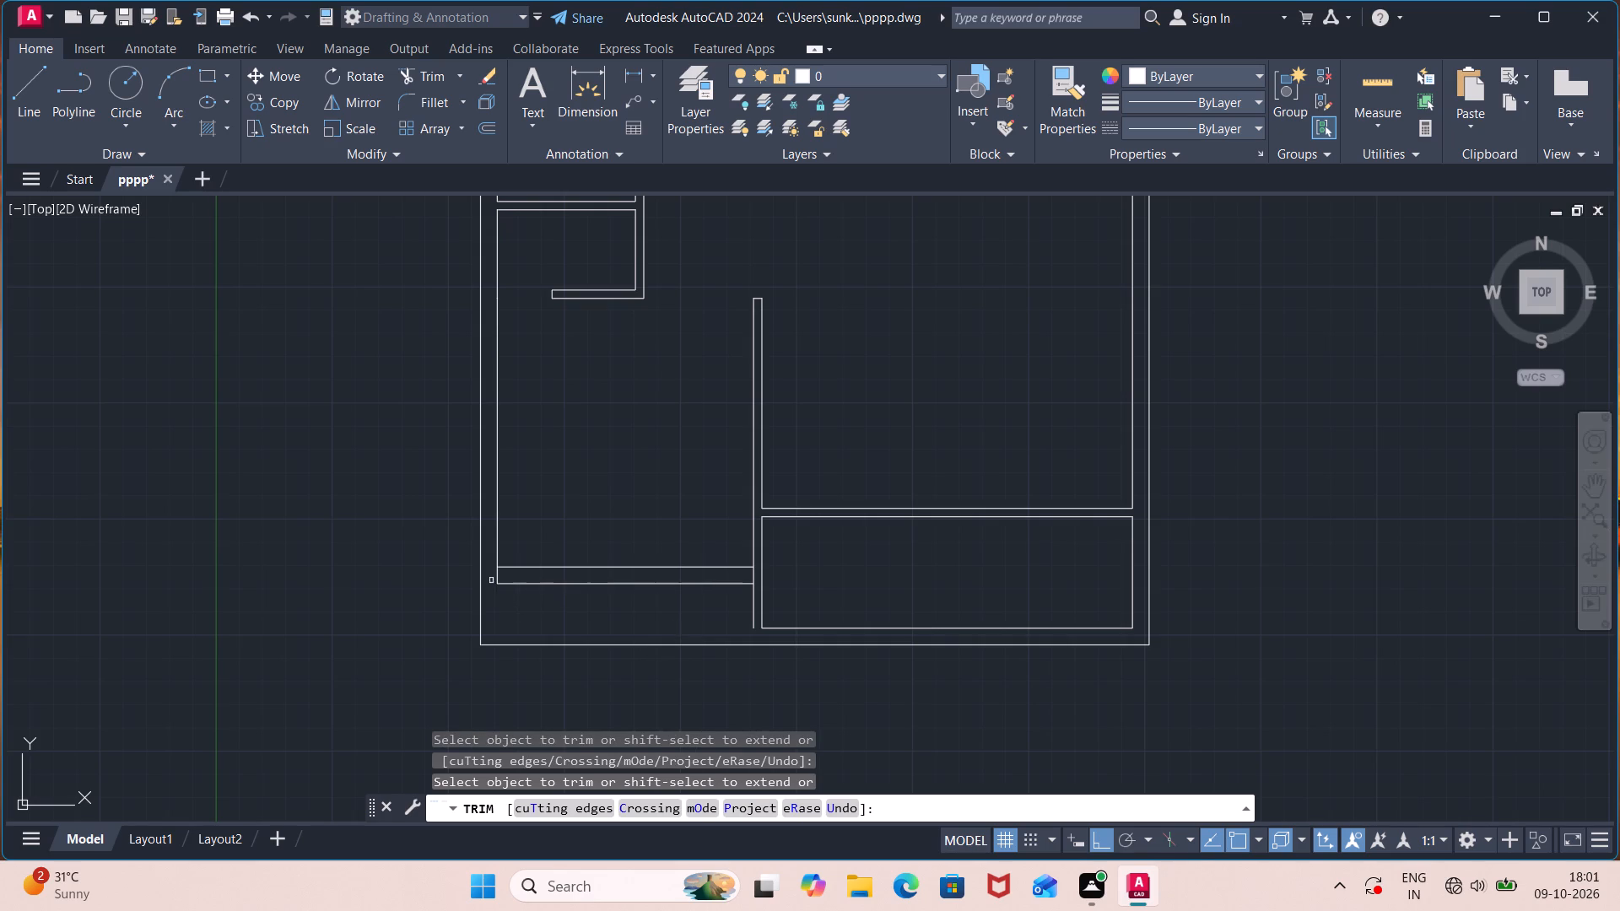
pyautogui.click(495, 572)
# Draw a short line extending the recessed bottom wall's lower line to the left outer wall's outer line.
pyautogui.press('Escape')
pyautogui.press('l')
pyautogui.press('Return')
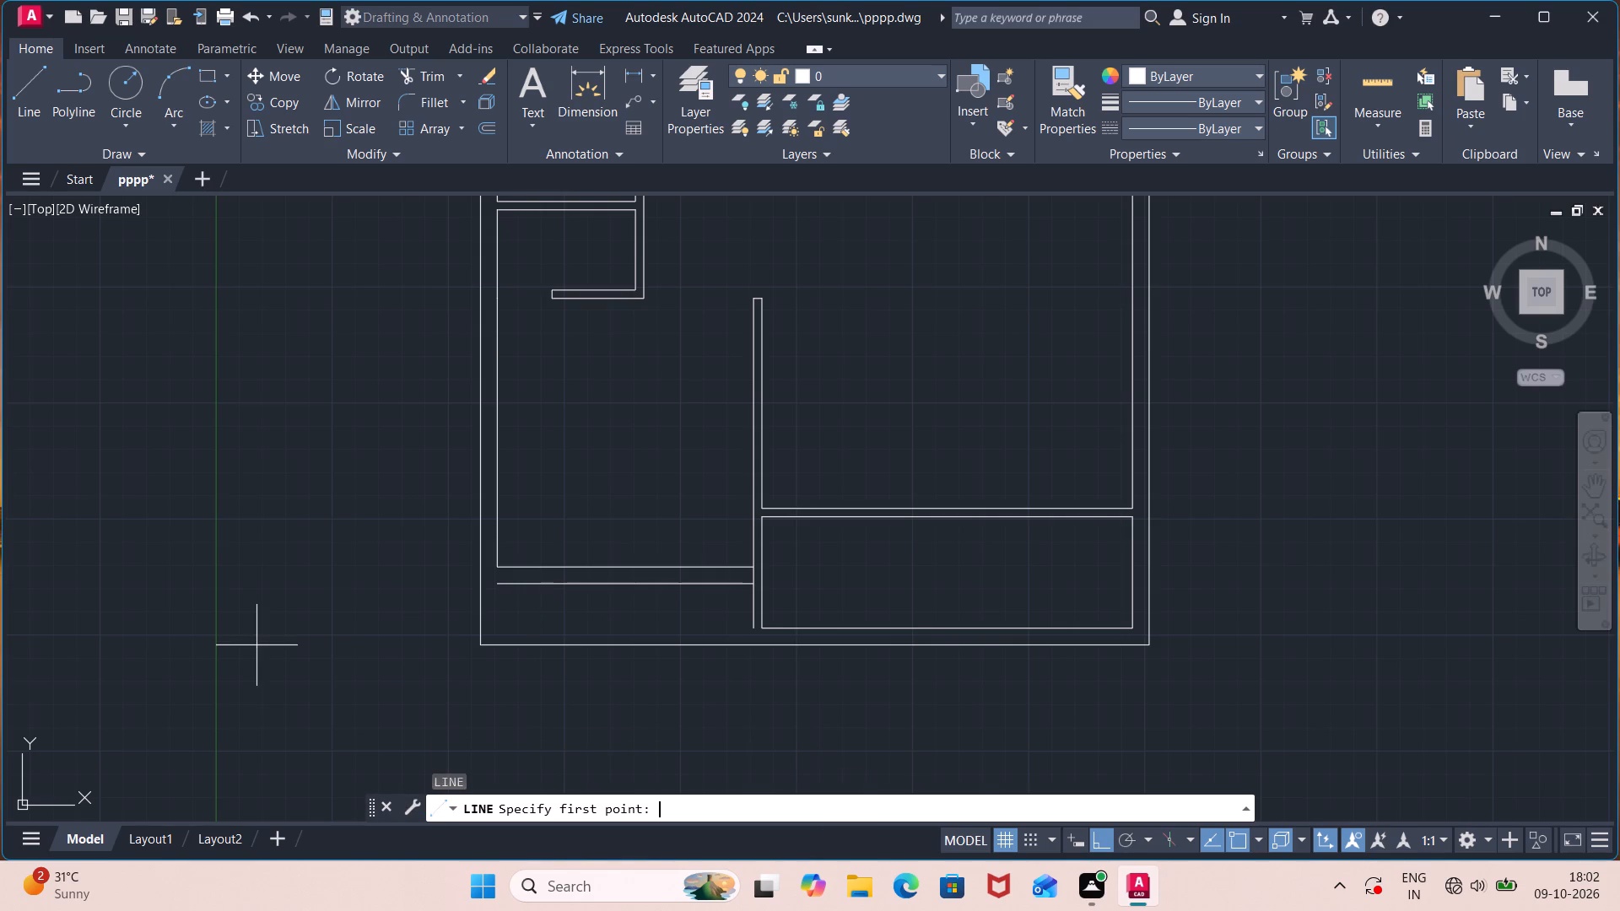
pyautogui.click(492, 586)
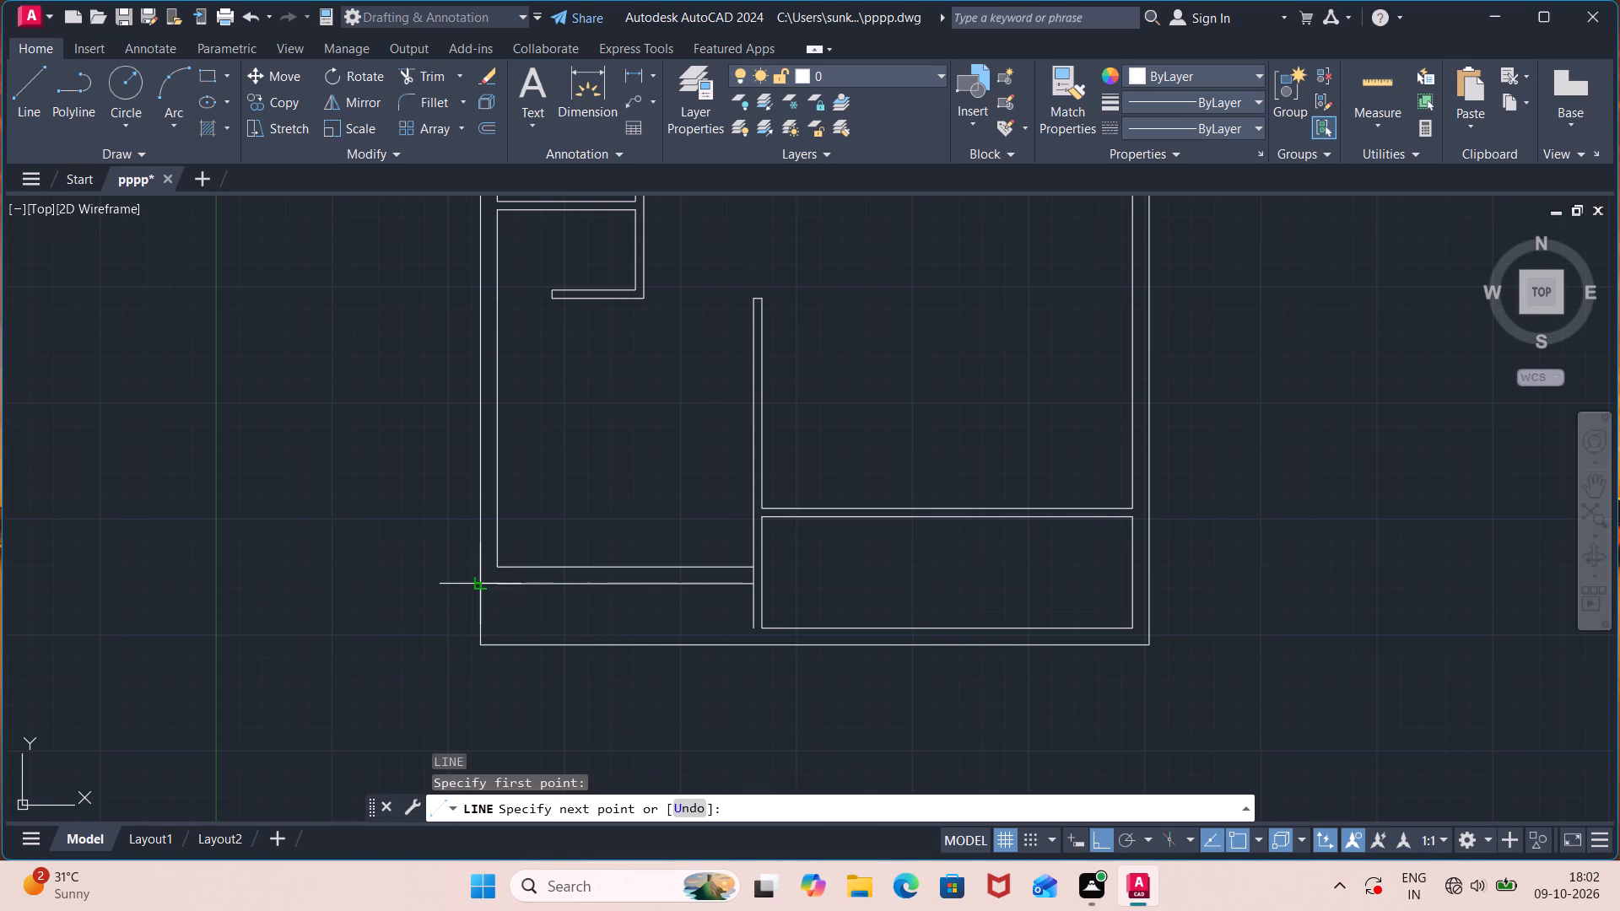
pyautogui.click(480, 585)
pyautogui.press('Escape')
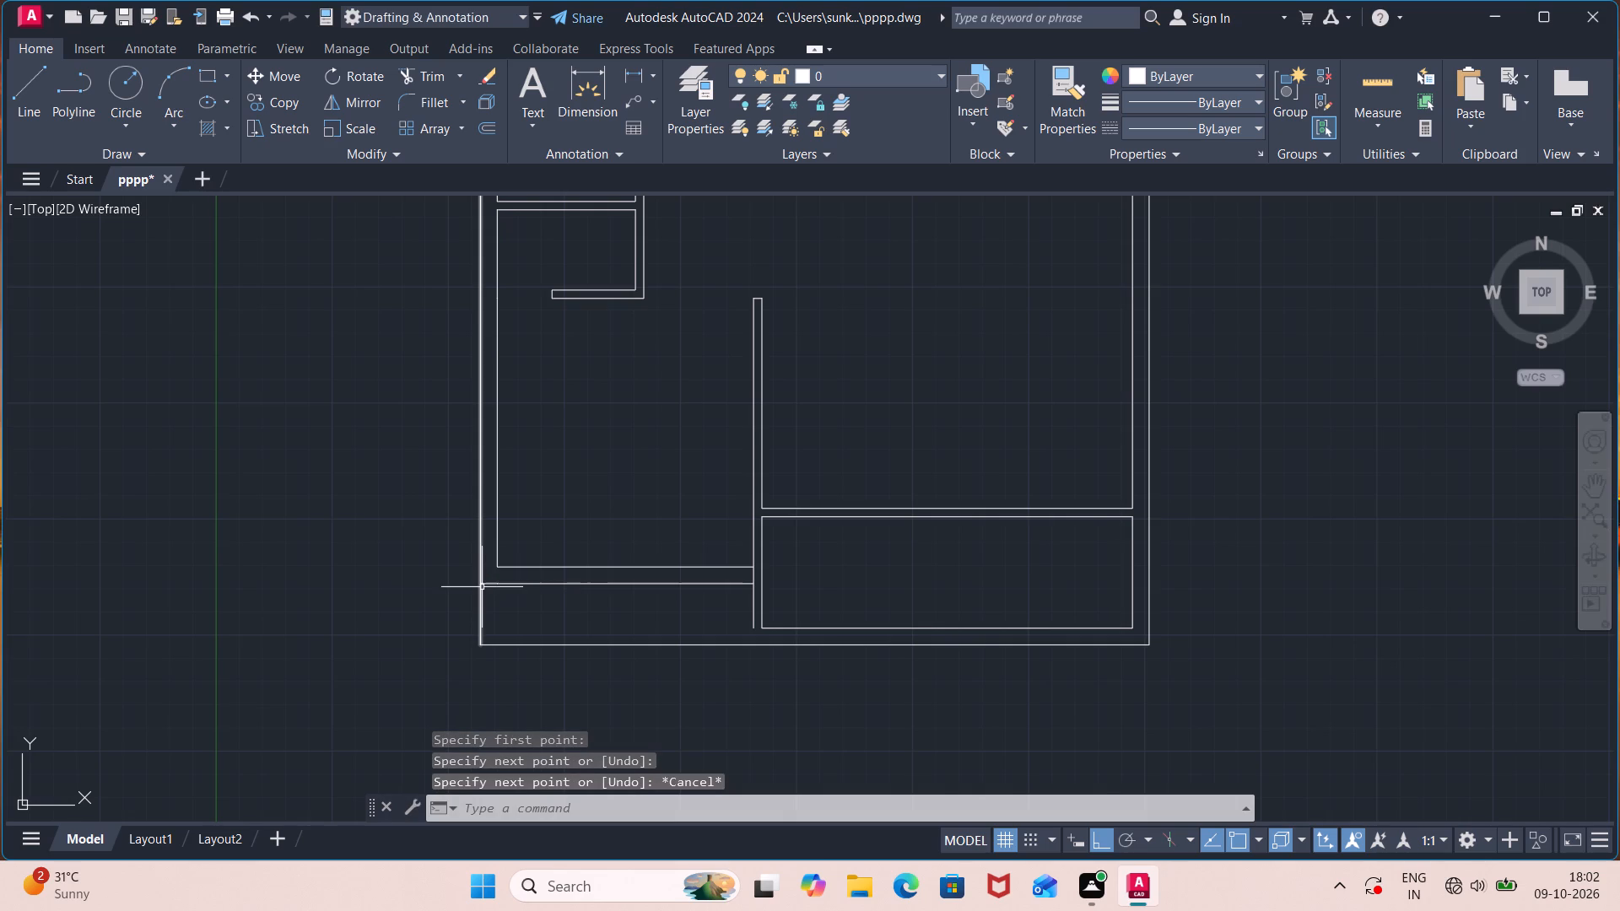
# Trim away the left outer wall's outer line below the recessed bottom wall.
pyautogui.press('Escape')
pyautogui.write('tr')
pyautogui.press('Return')
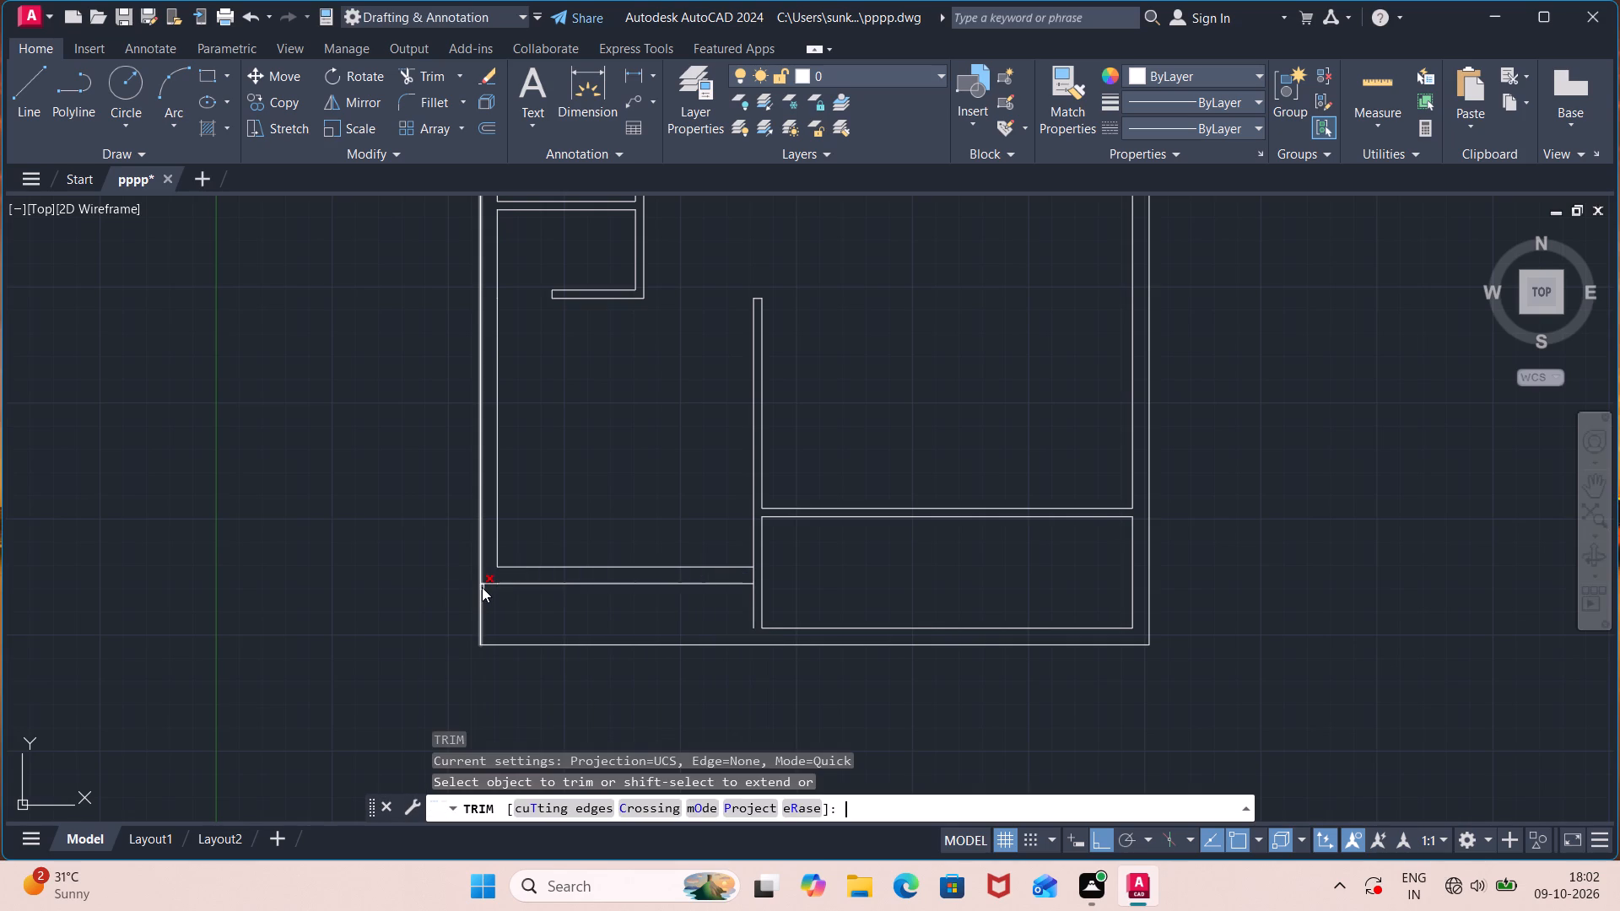
pyautogui.click(505, 607)
pyautogui.click(427, 627)
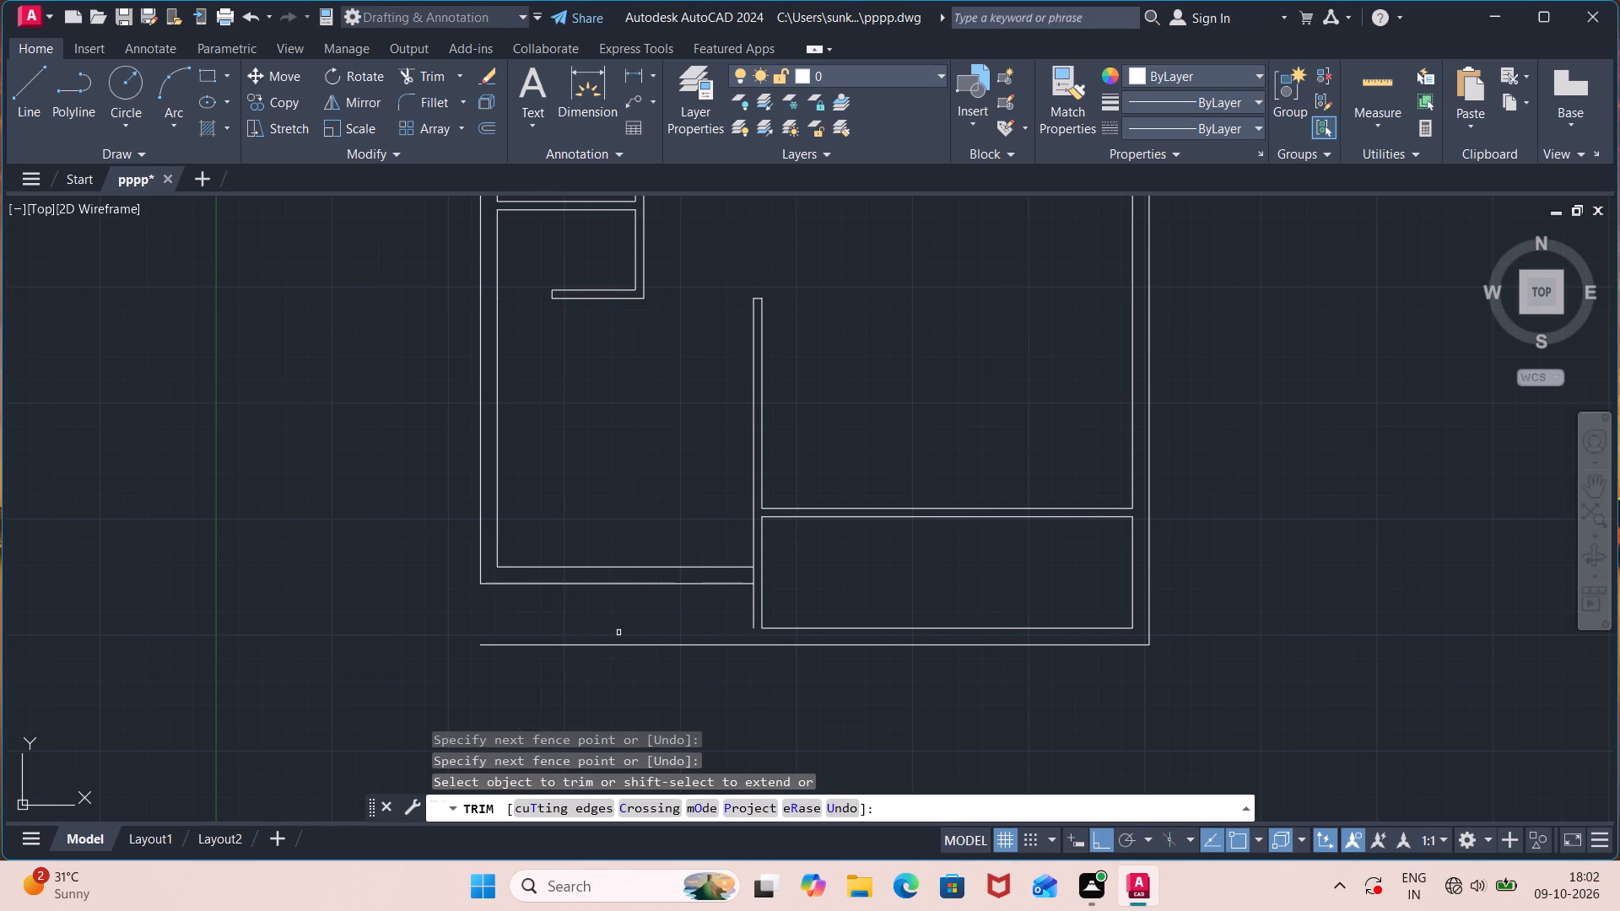
# Draw a short vertical line from the lower partition's left line down to the bottom outer wall's outer line.
pyautogui.press('Escape')
pyautogui.press('l')
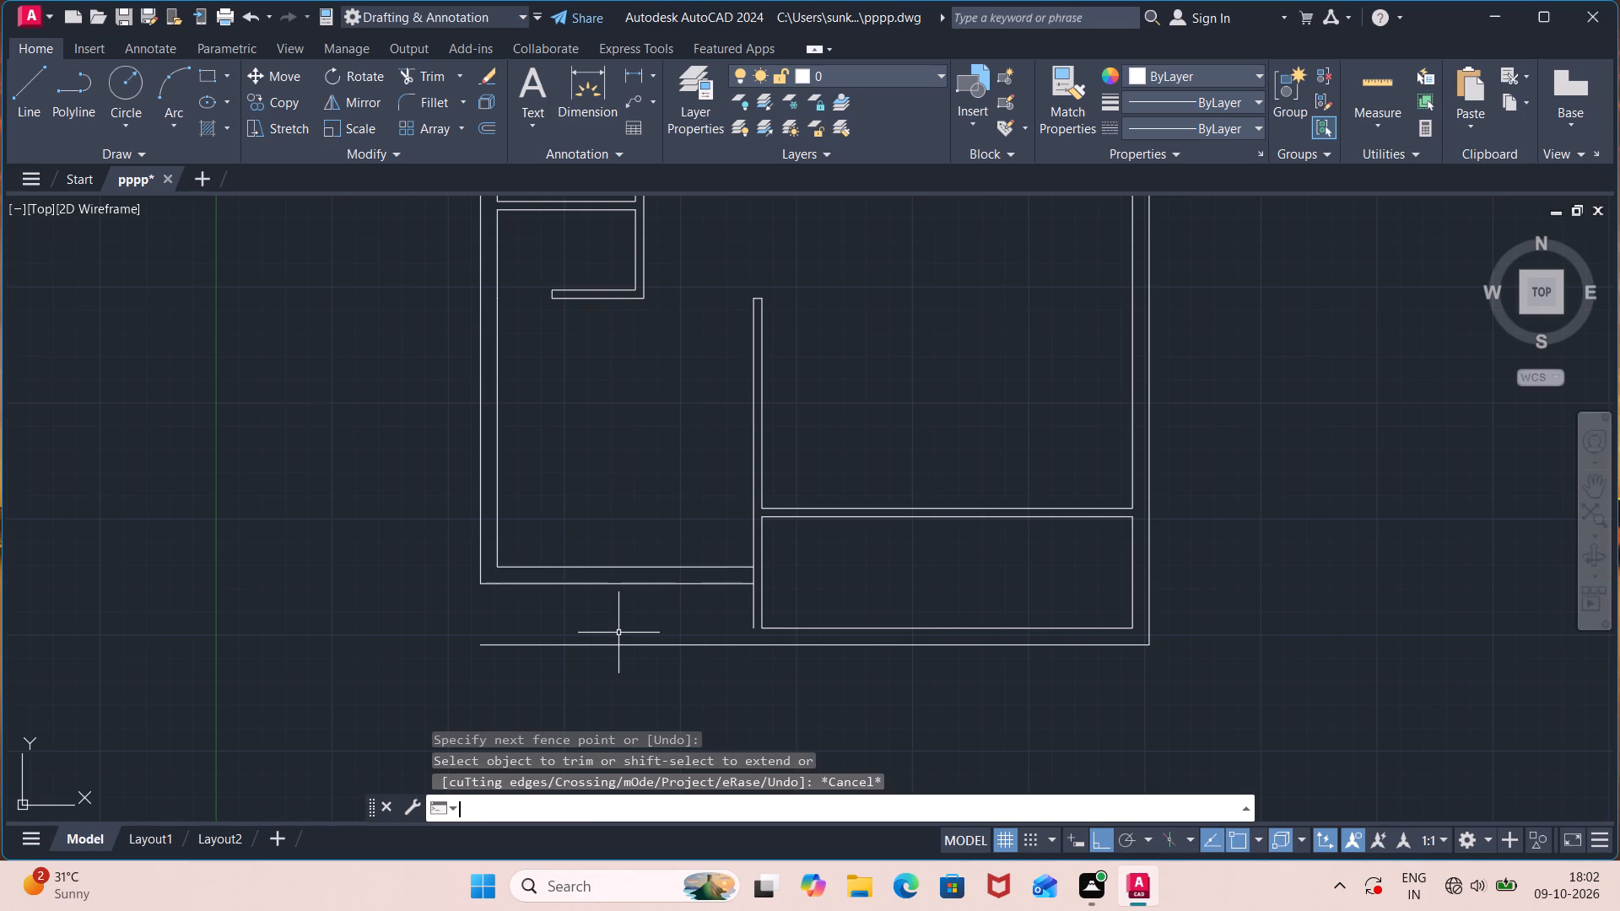
pyautogui.press('Return')
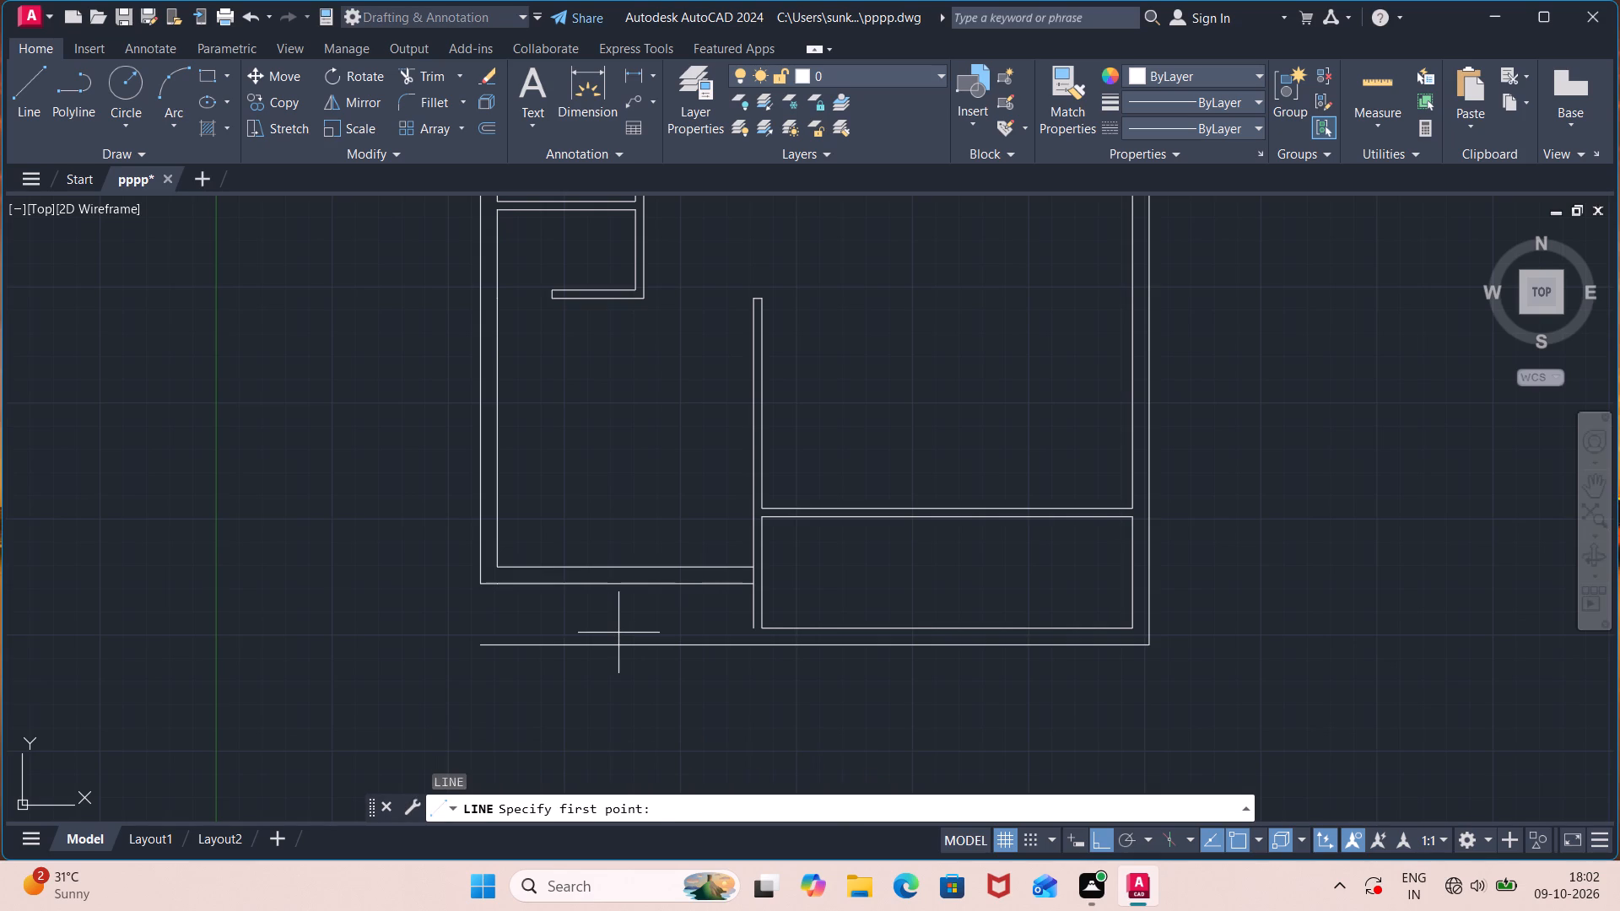
pyautogui.click(753, 624)
pyautogui.click(756, 644)
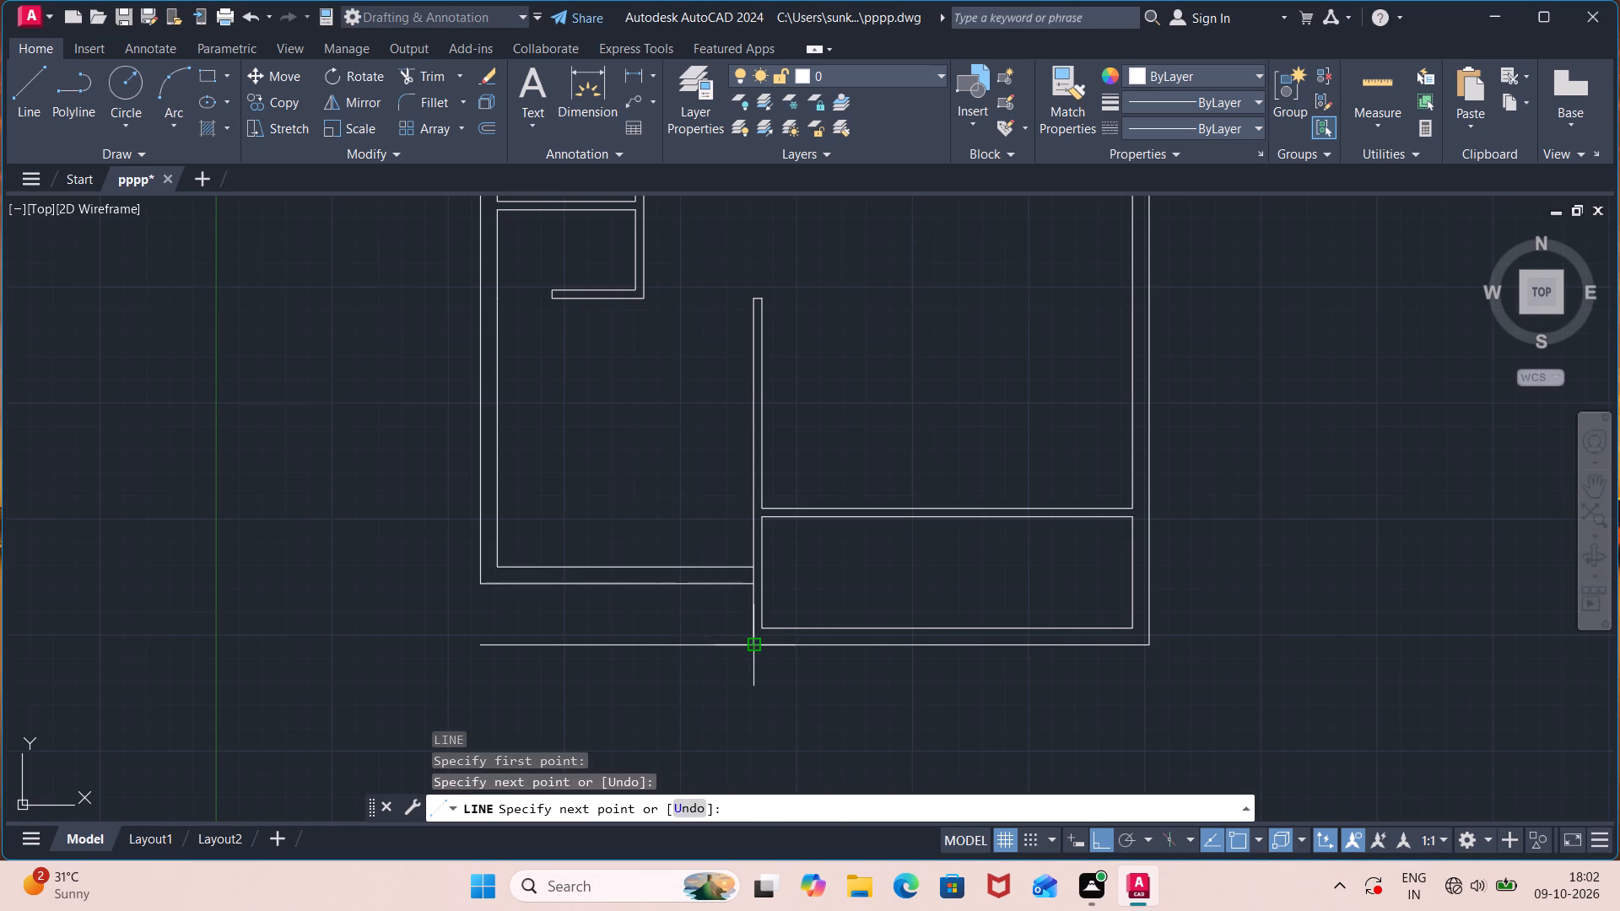
pyautogui.press('Escape')
# Trim away the bottom outer line left of the lower vertical partition and the short vertical connecting line.
pyautogui.write('tr')
pyautogui.press('Return')
pyautogui.click(633, 636)
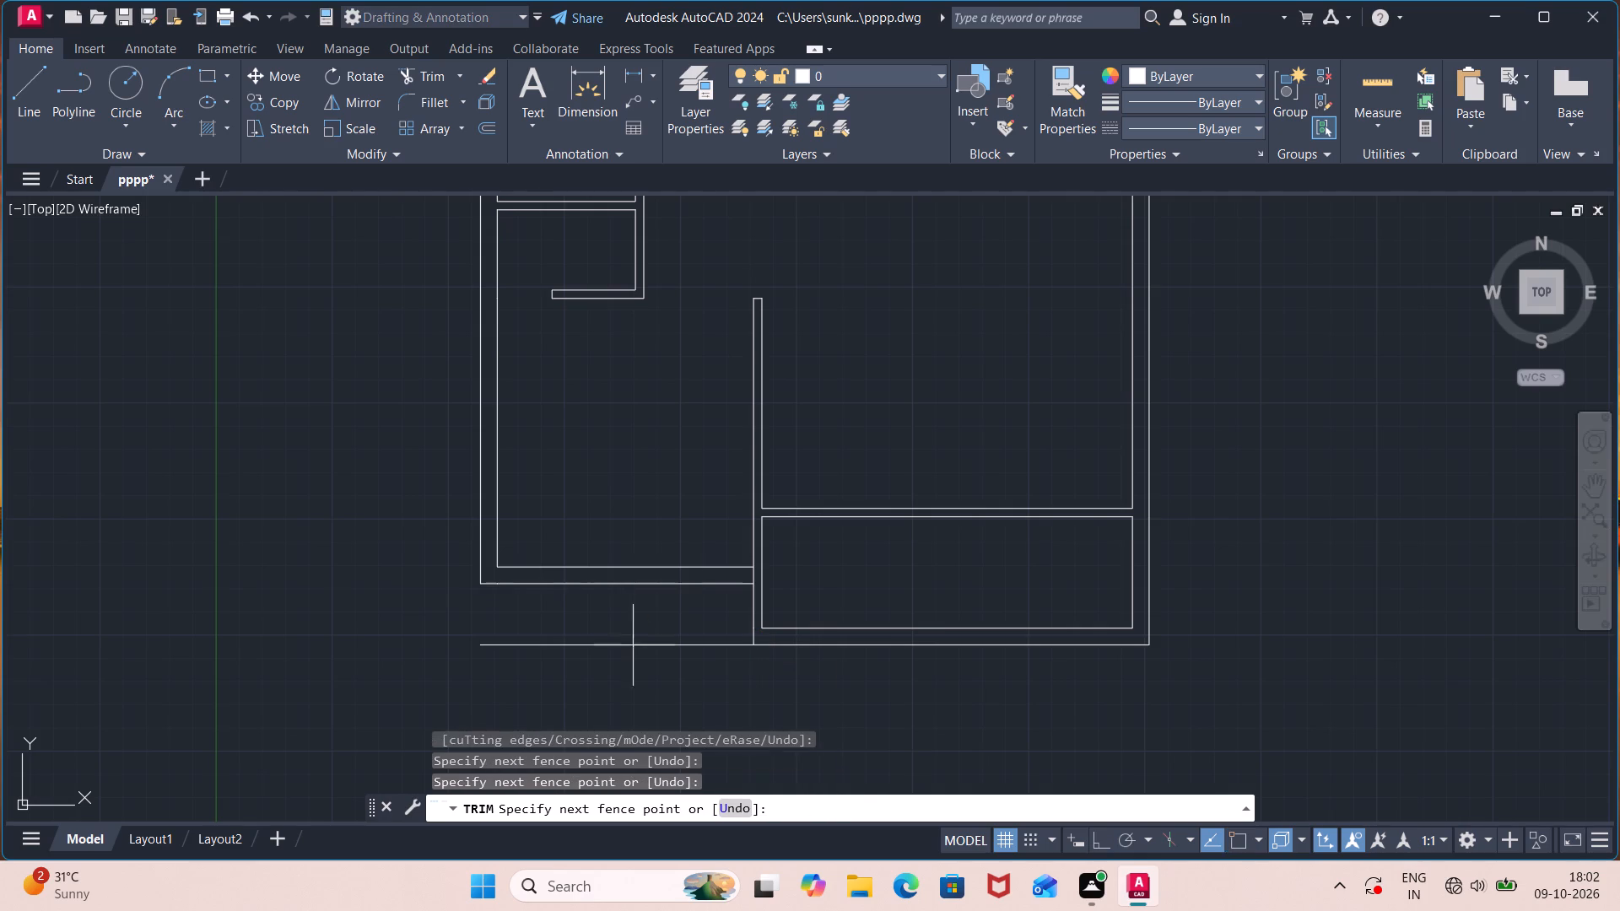
pyautogui.click(629, 695)
pyautogui.click(753, 637)
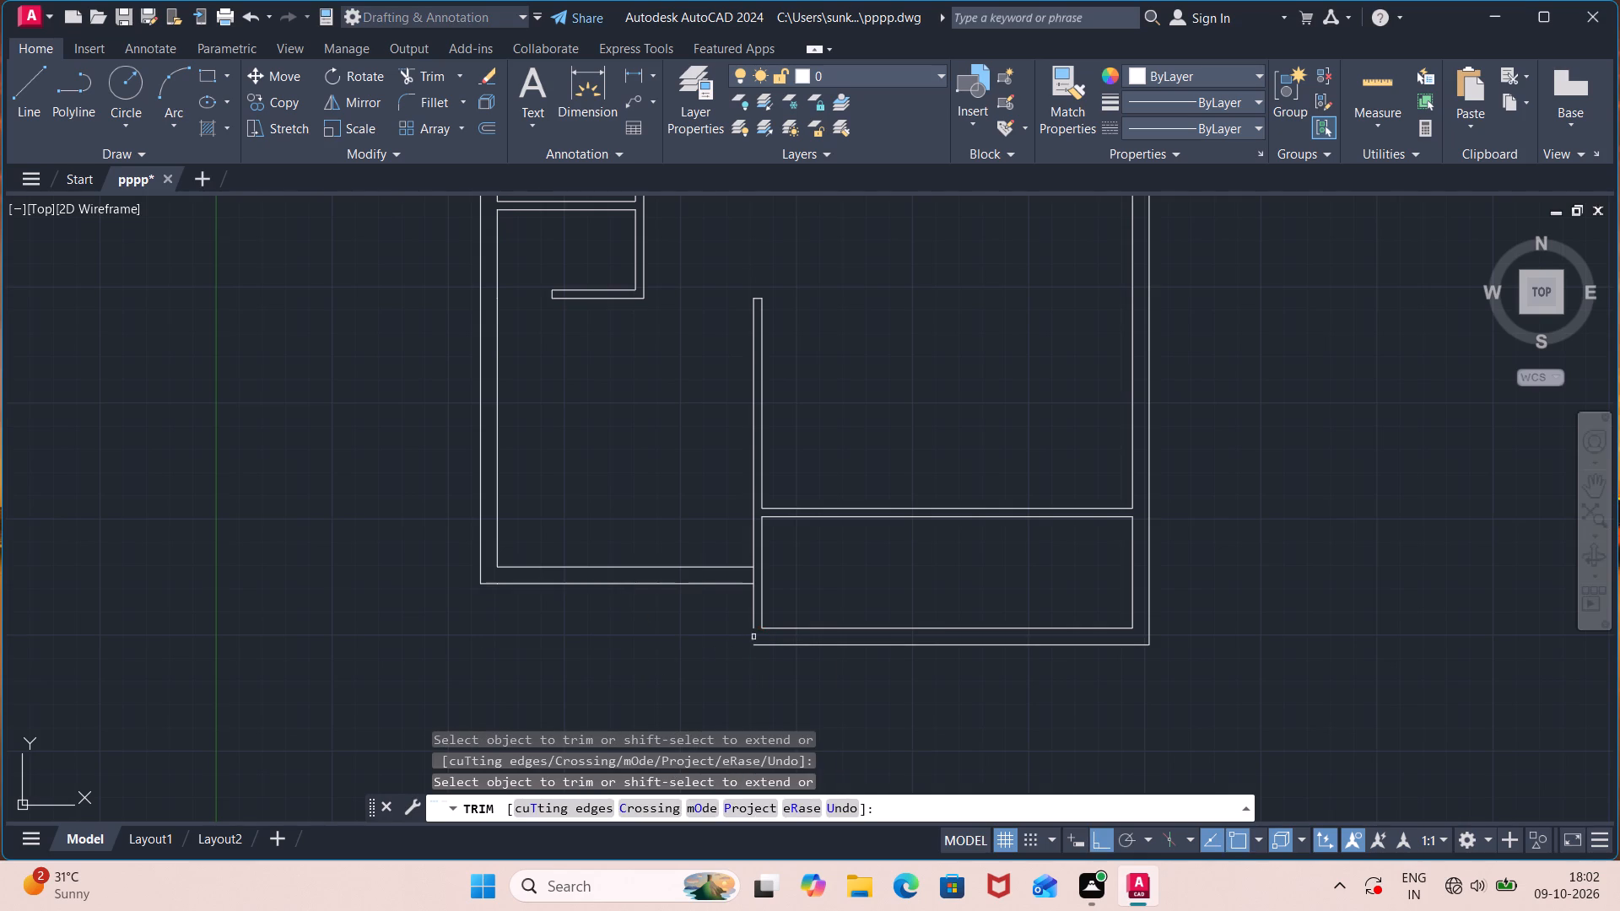
pyautogui.scroll(2, 724, 653)
pyautogui.press('Escape')
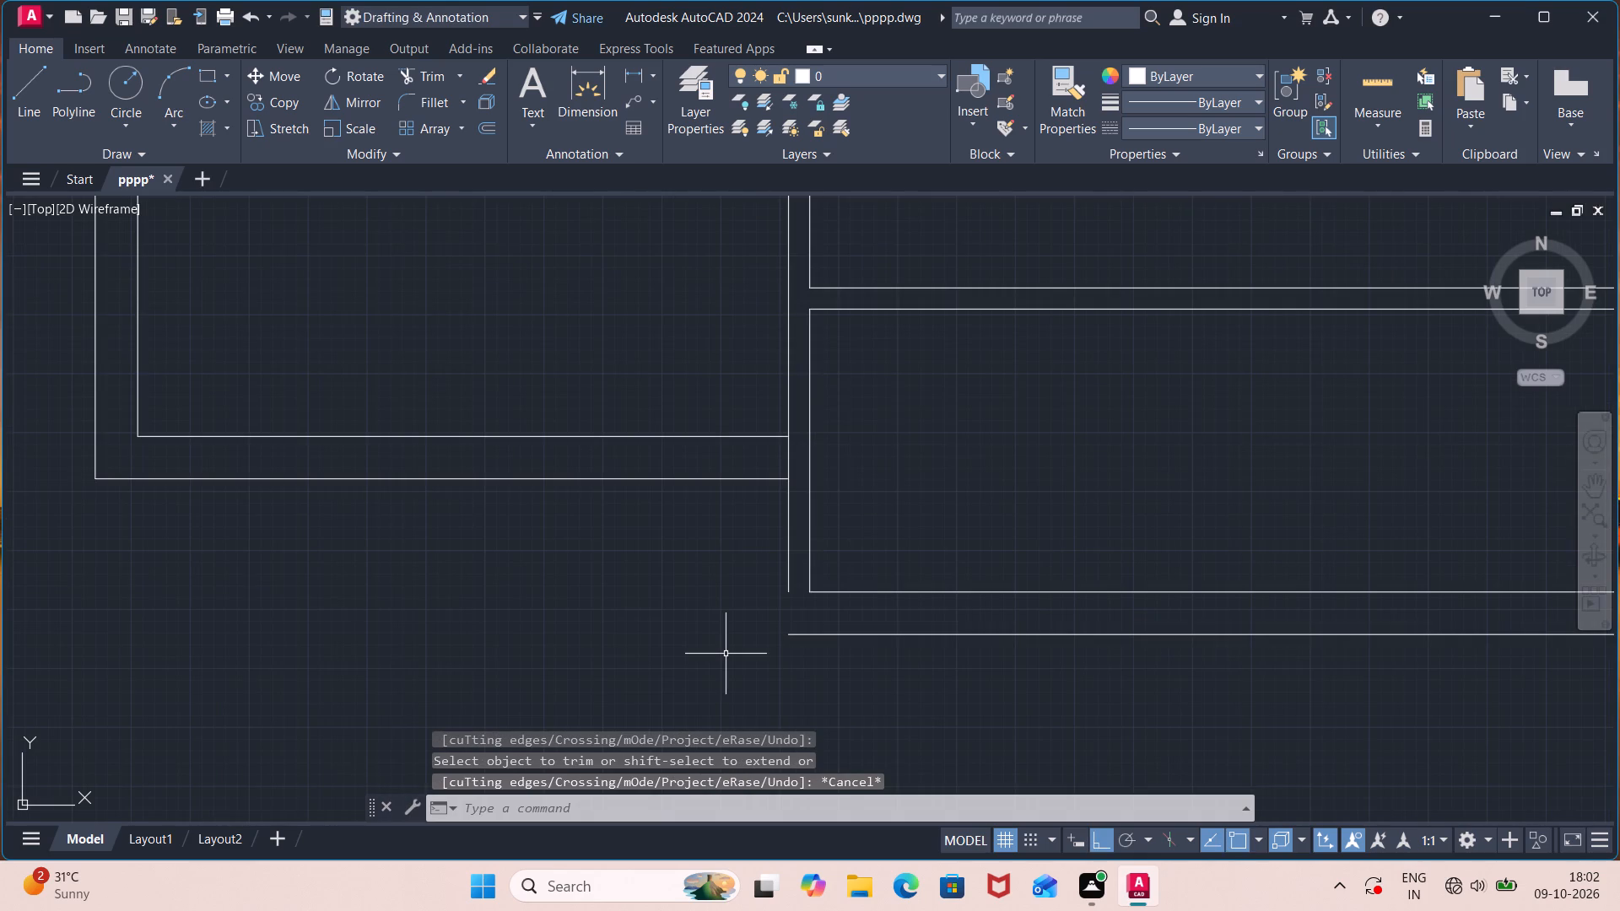
# Stretch the lower vertical partition's left line down to the end of the bottom outer line, closing the corner.
pyautogui.click(791, 580)
pyautogui.click(793, 596)
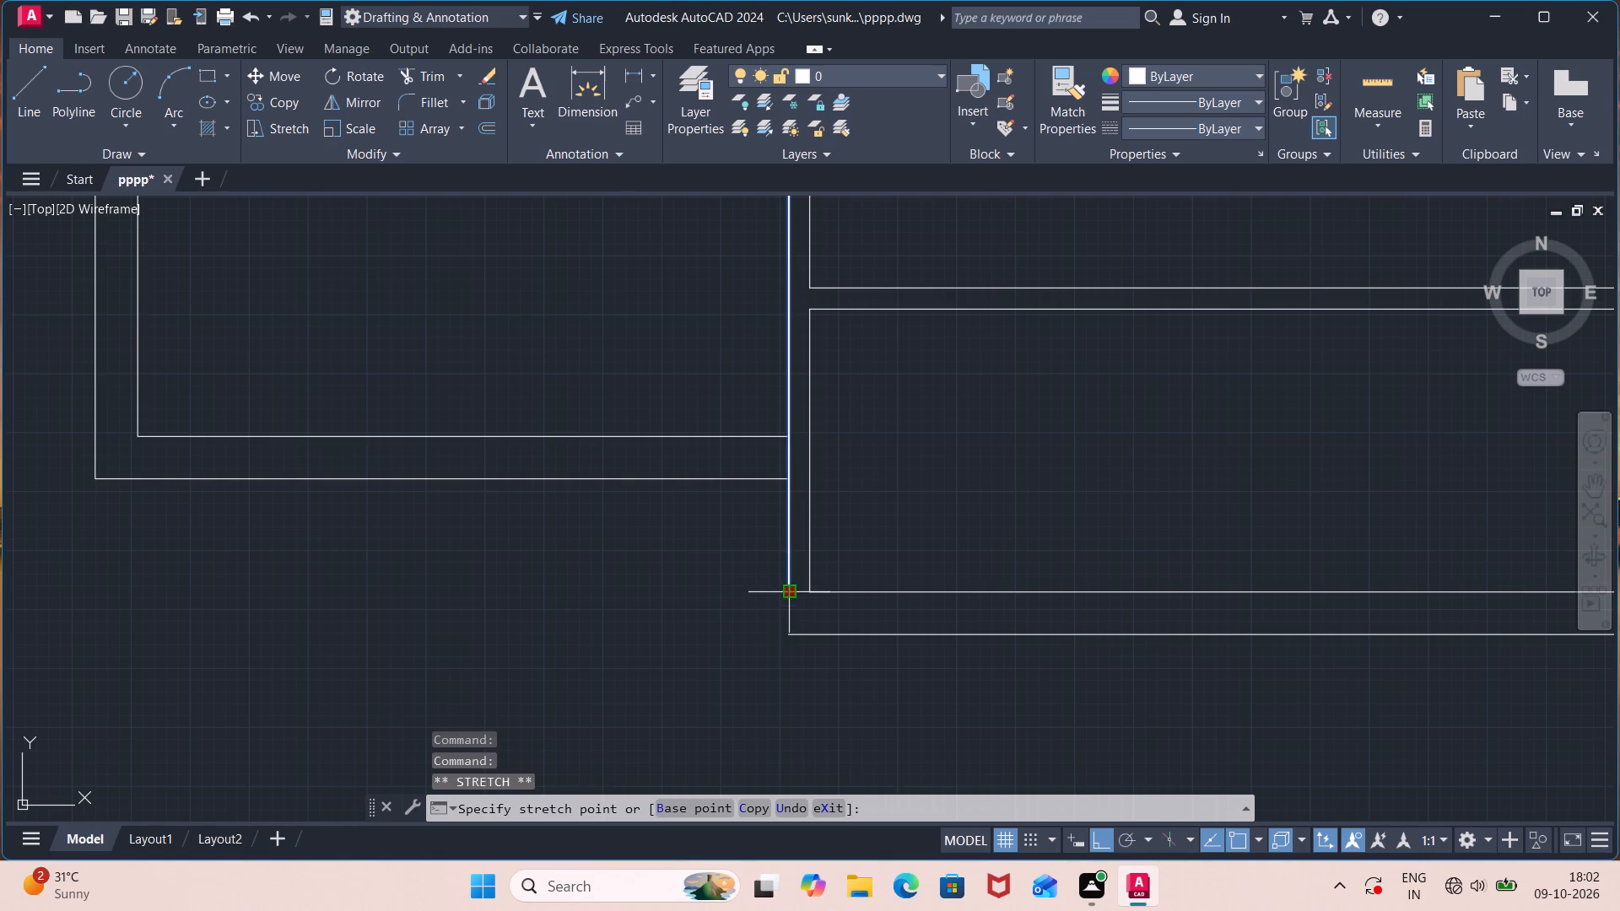
pyautogui.click(795, 631)
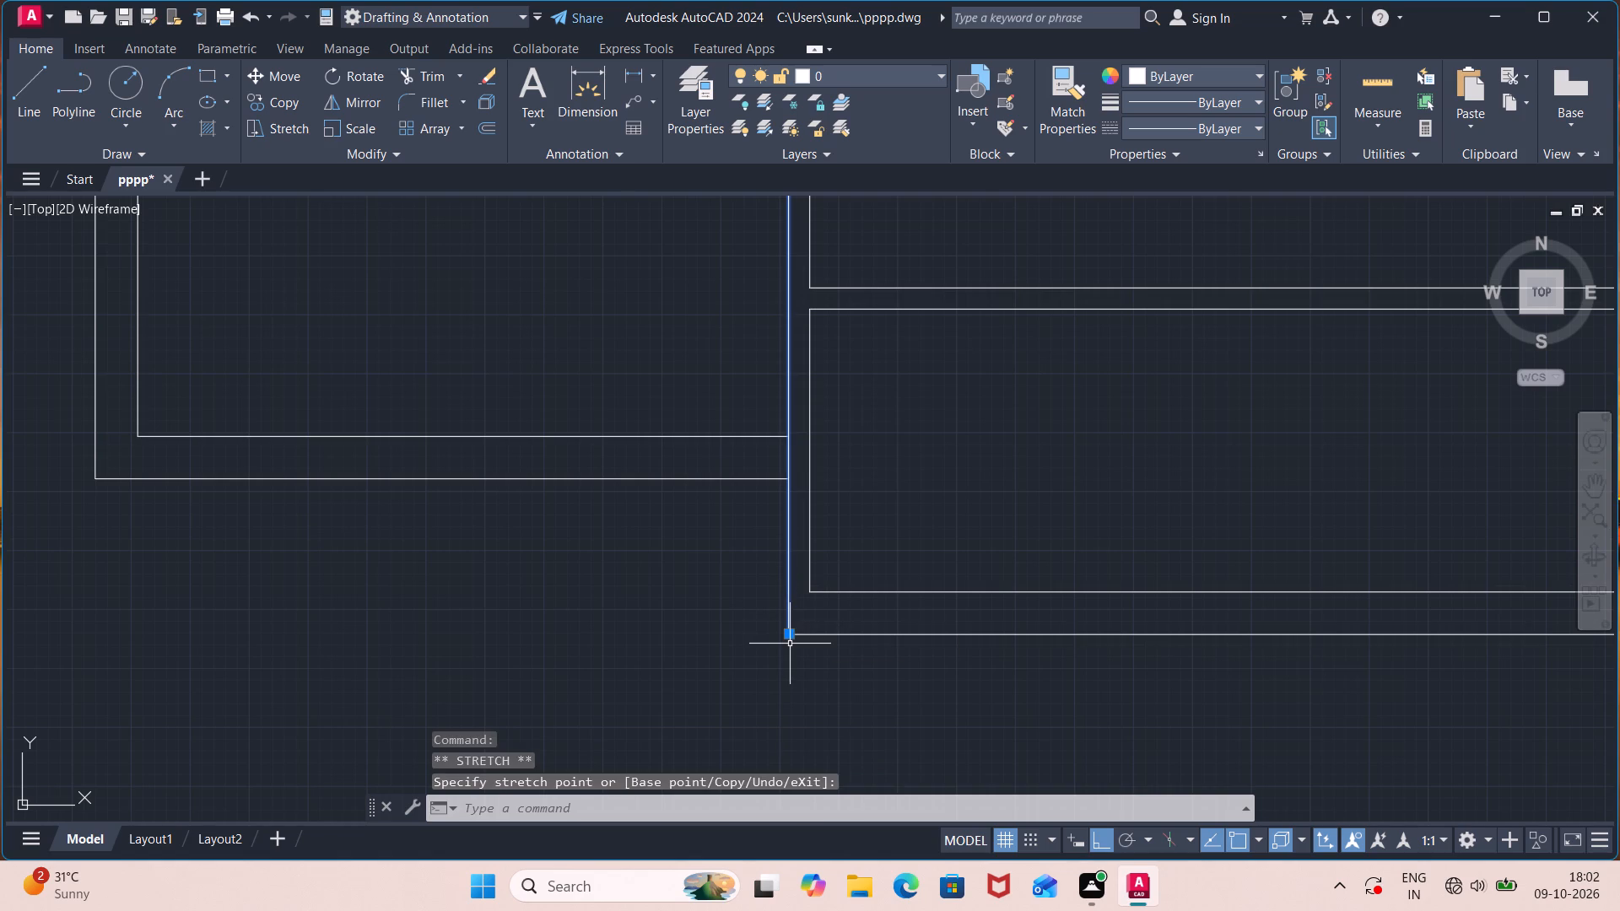
pyautogui.press('Escape')
# Offset the right outer wall's inner line 4' to the left inside the lower-right room.
pyautogui.scroll(-1, 1083, 550)
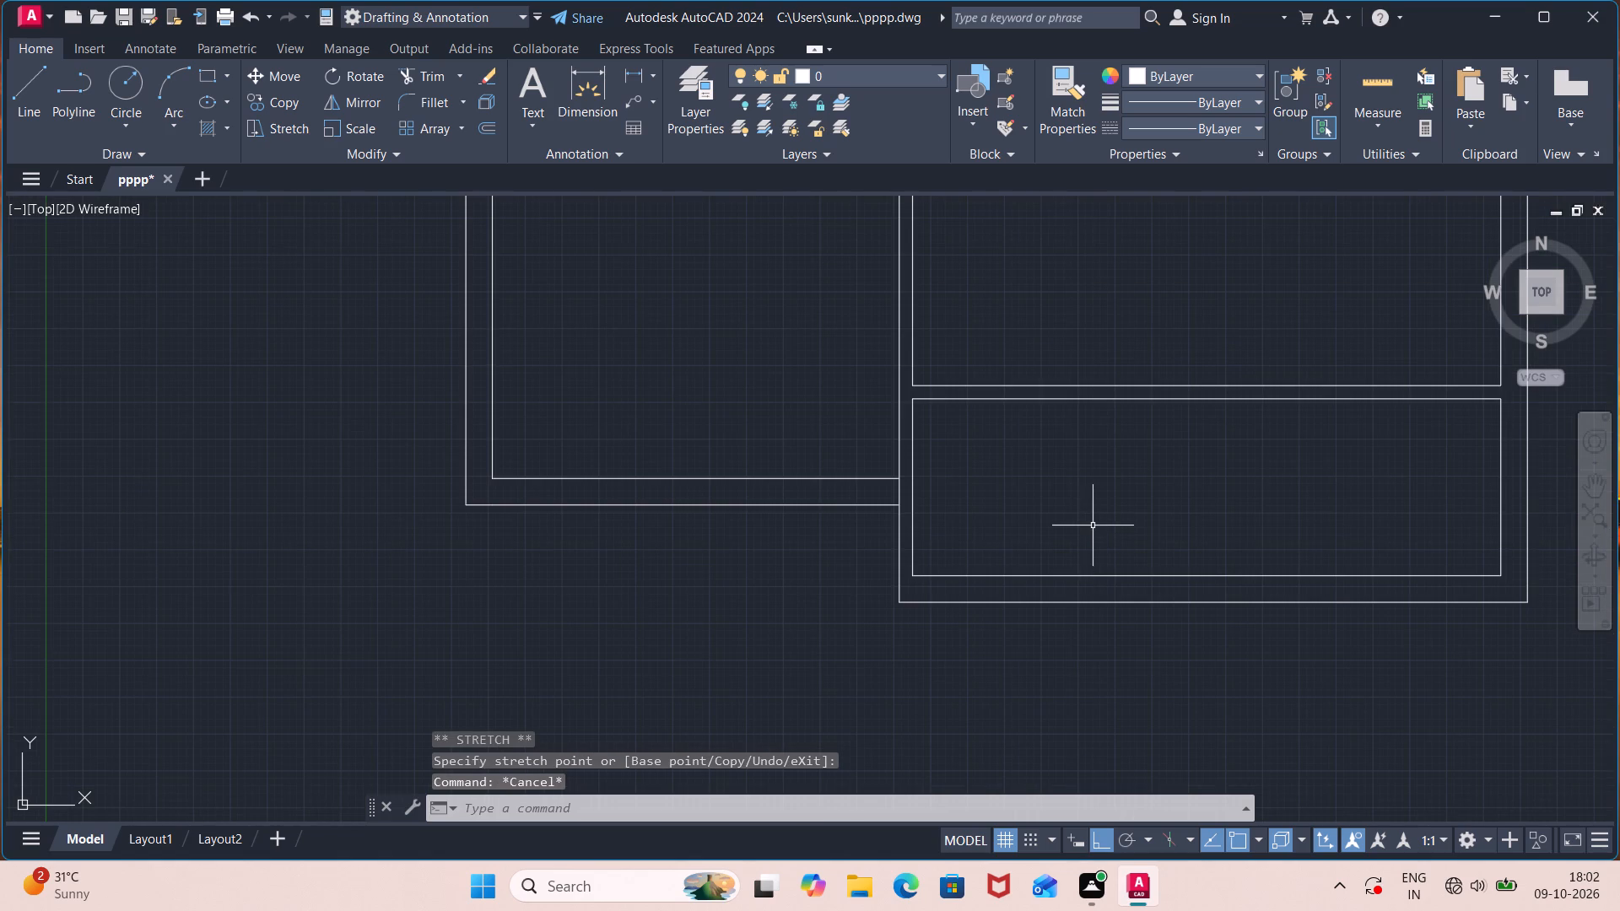
pyautogui.scroll(-1, 1088, 522)
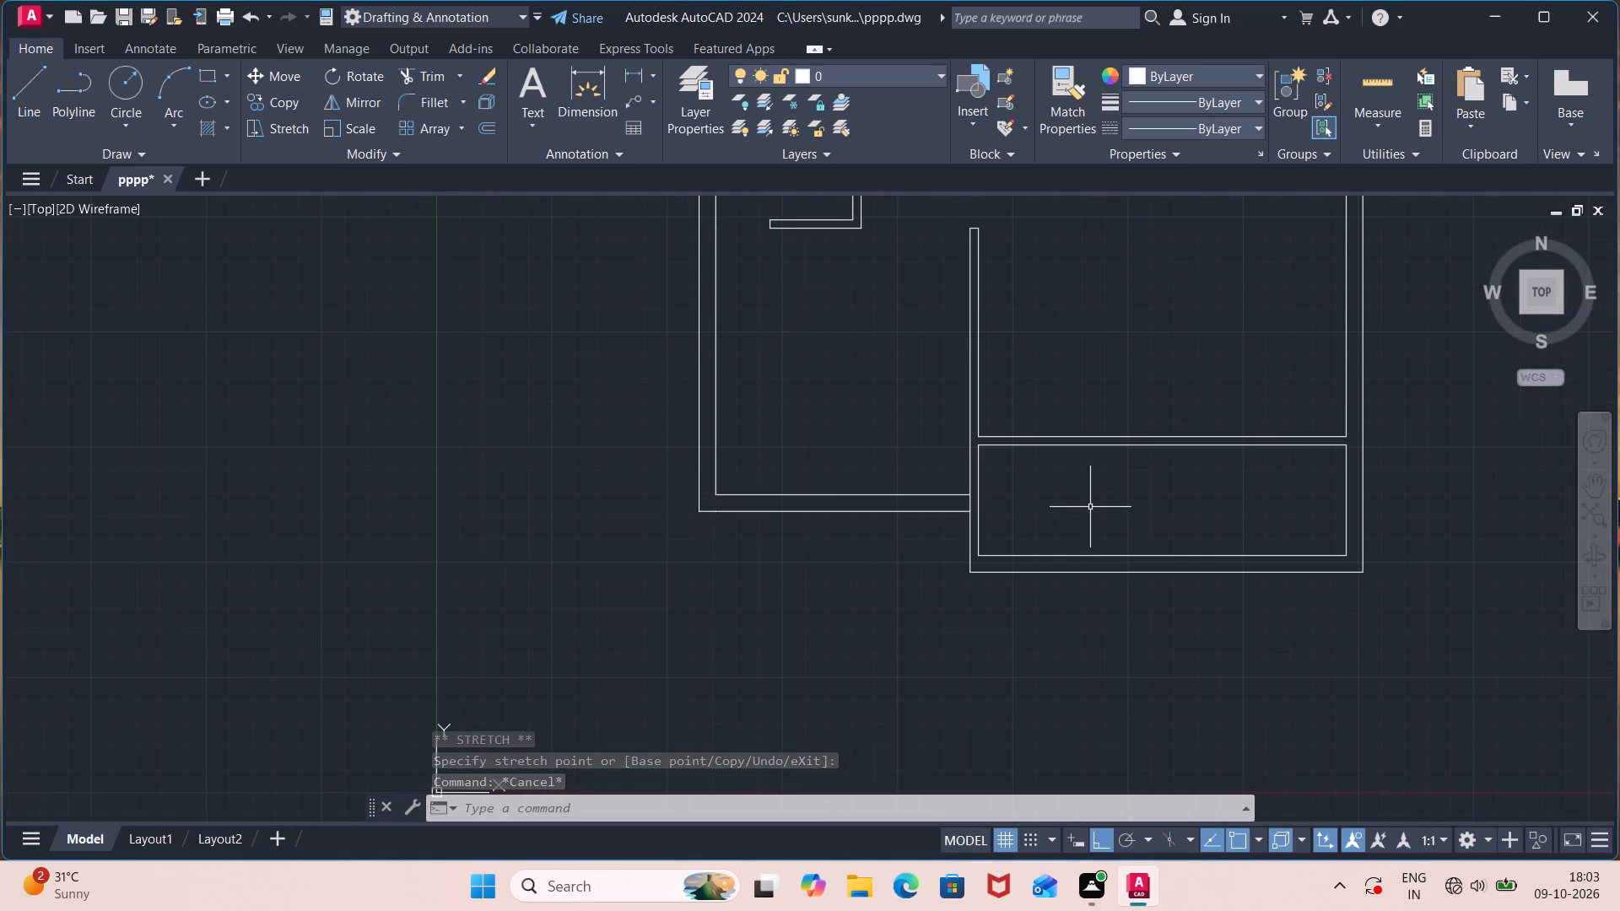
pyautogui.moveTo(1090, 506); pyautogui.dragTo(764, 574, button='middle')
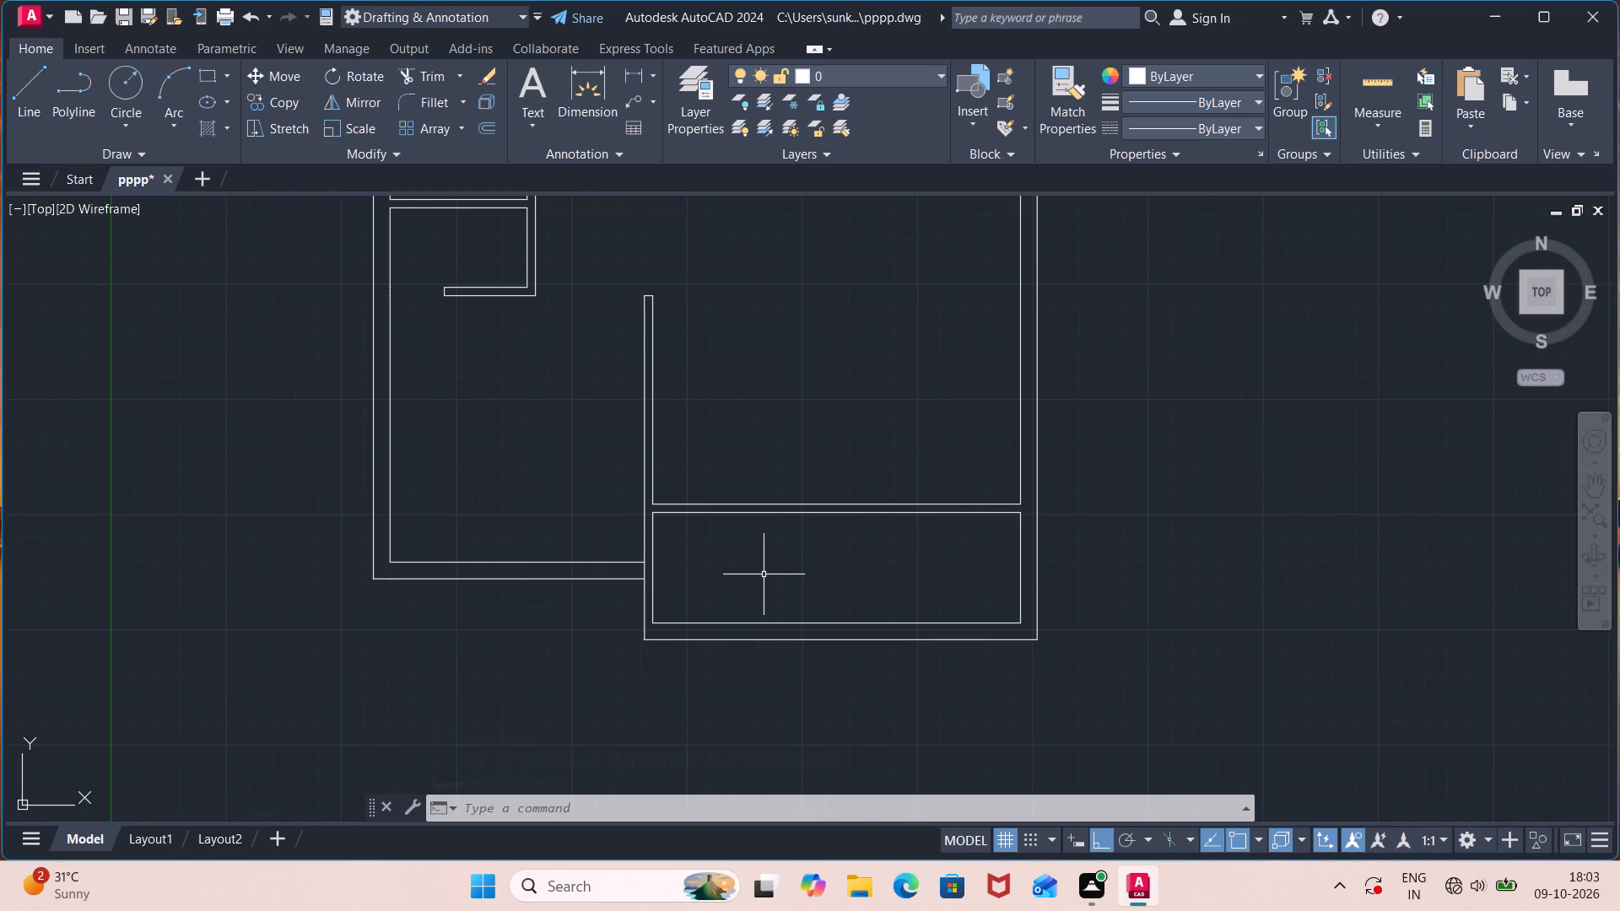
pyautogui.write('off')
pyautogui.press('Return')
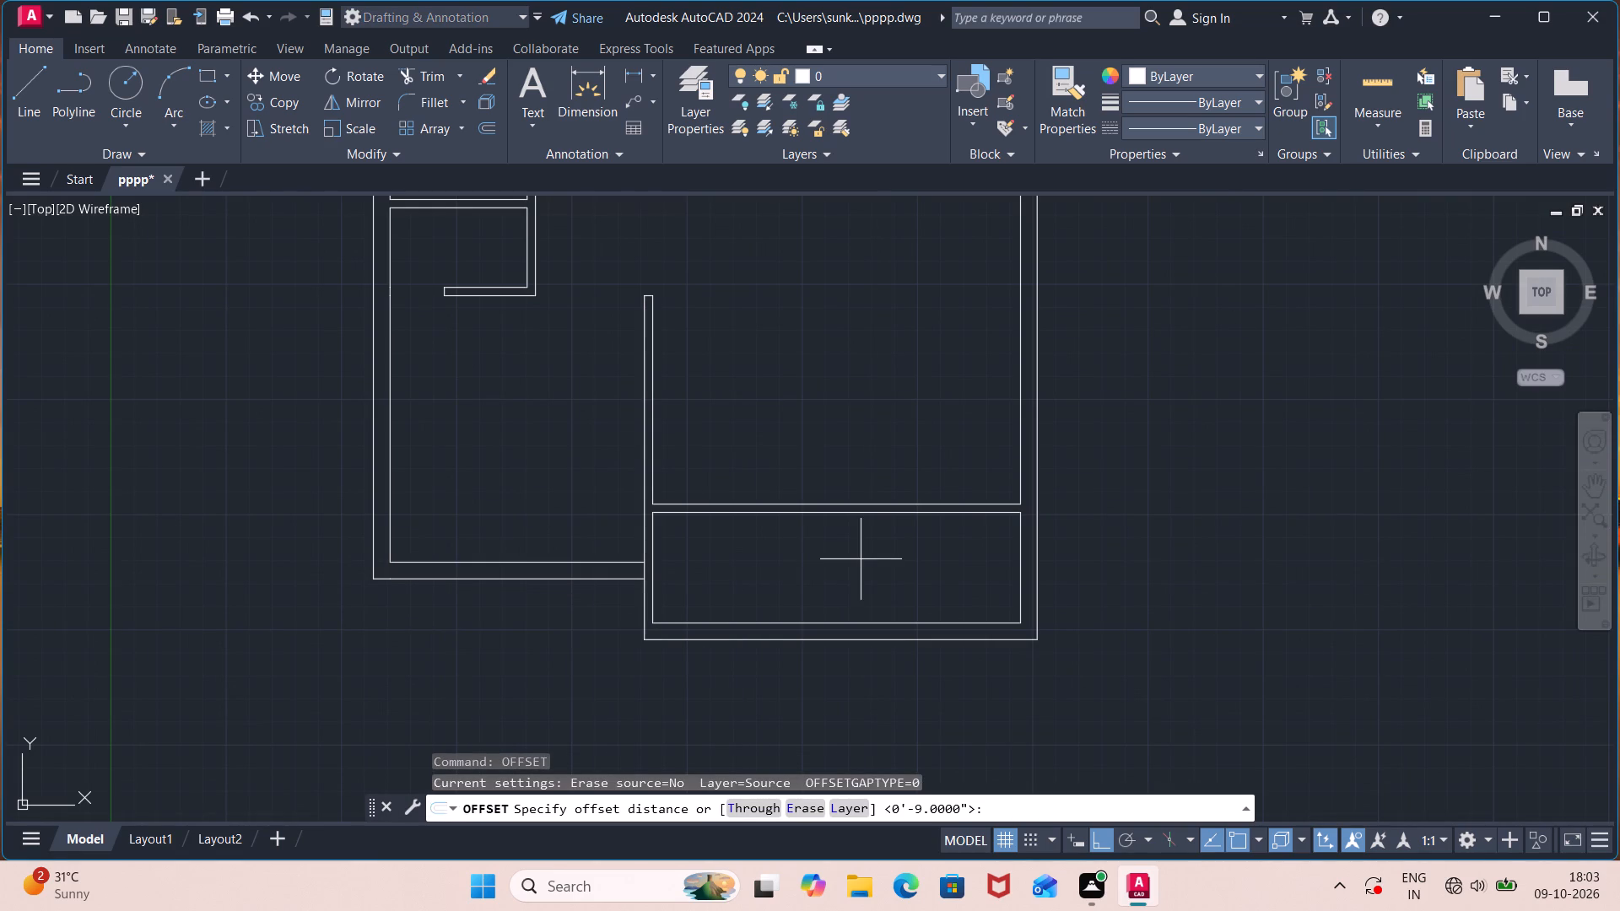
pyautogui.write("4'")
pyautogui.press('Return')
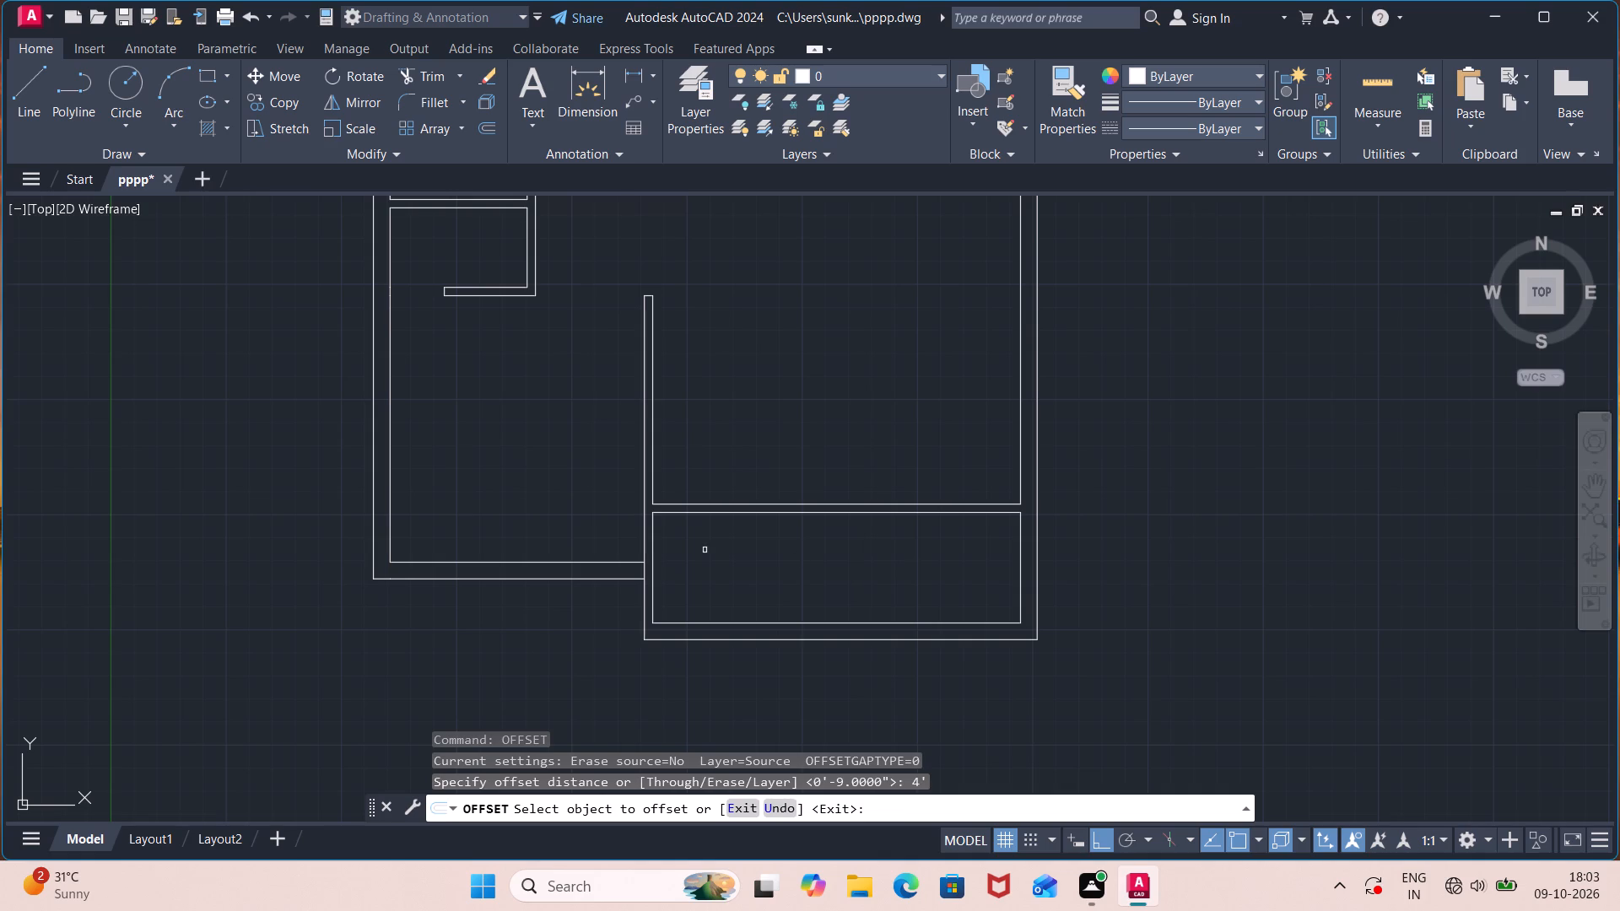
pyautogui.click(1020, 566)
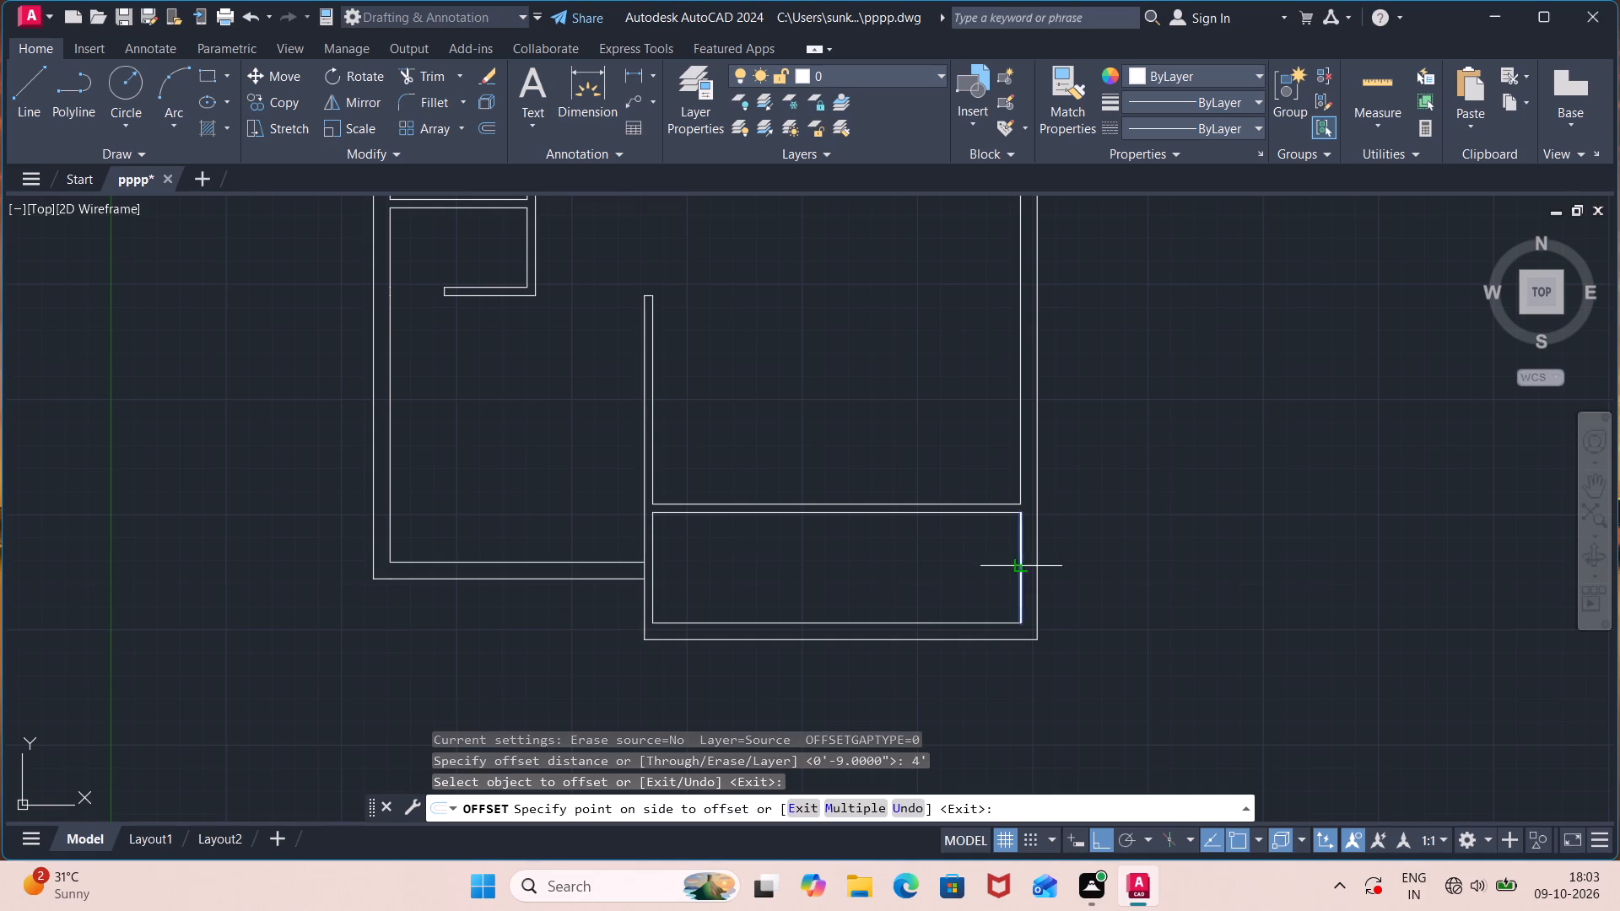
pyautogui.click(871, 583)
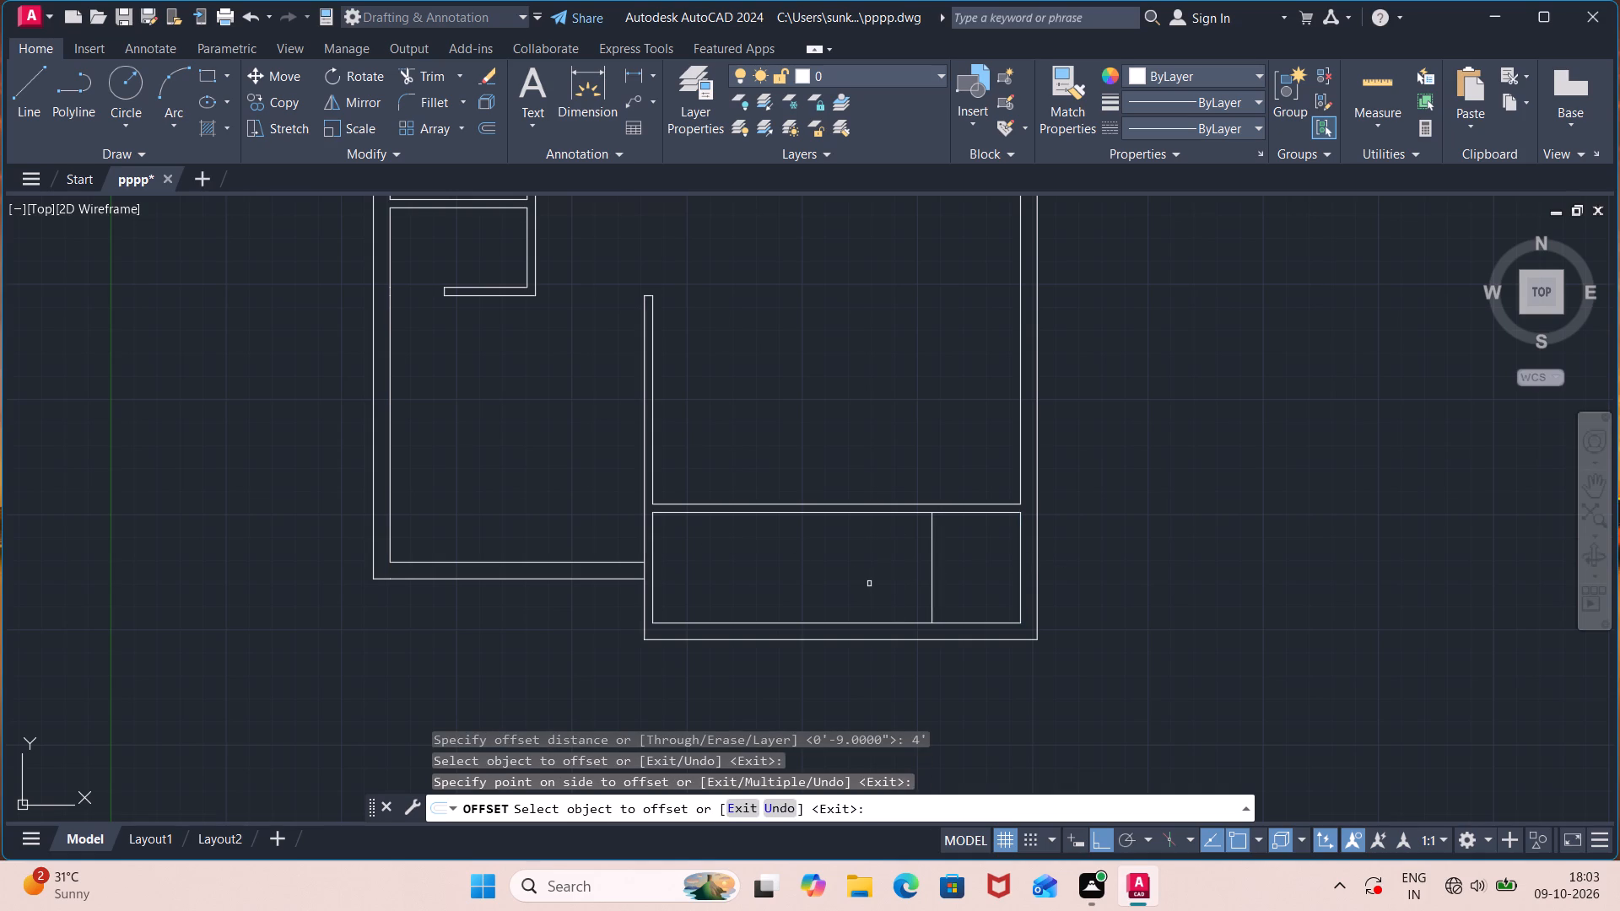
pyautogui.press('space')
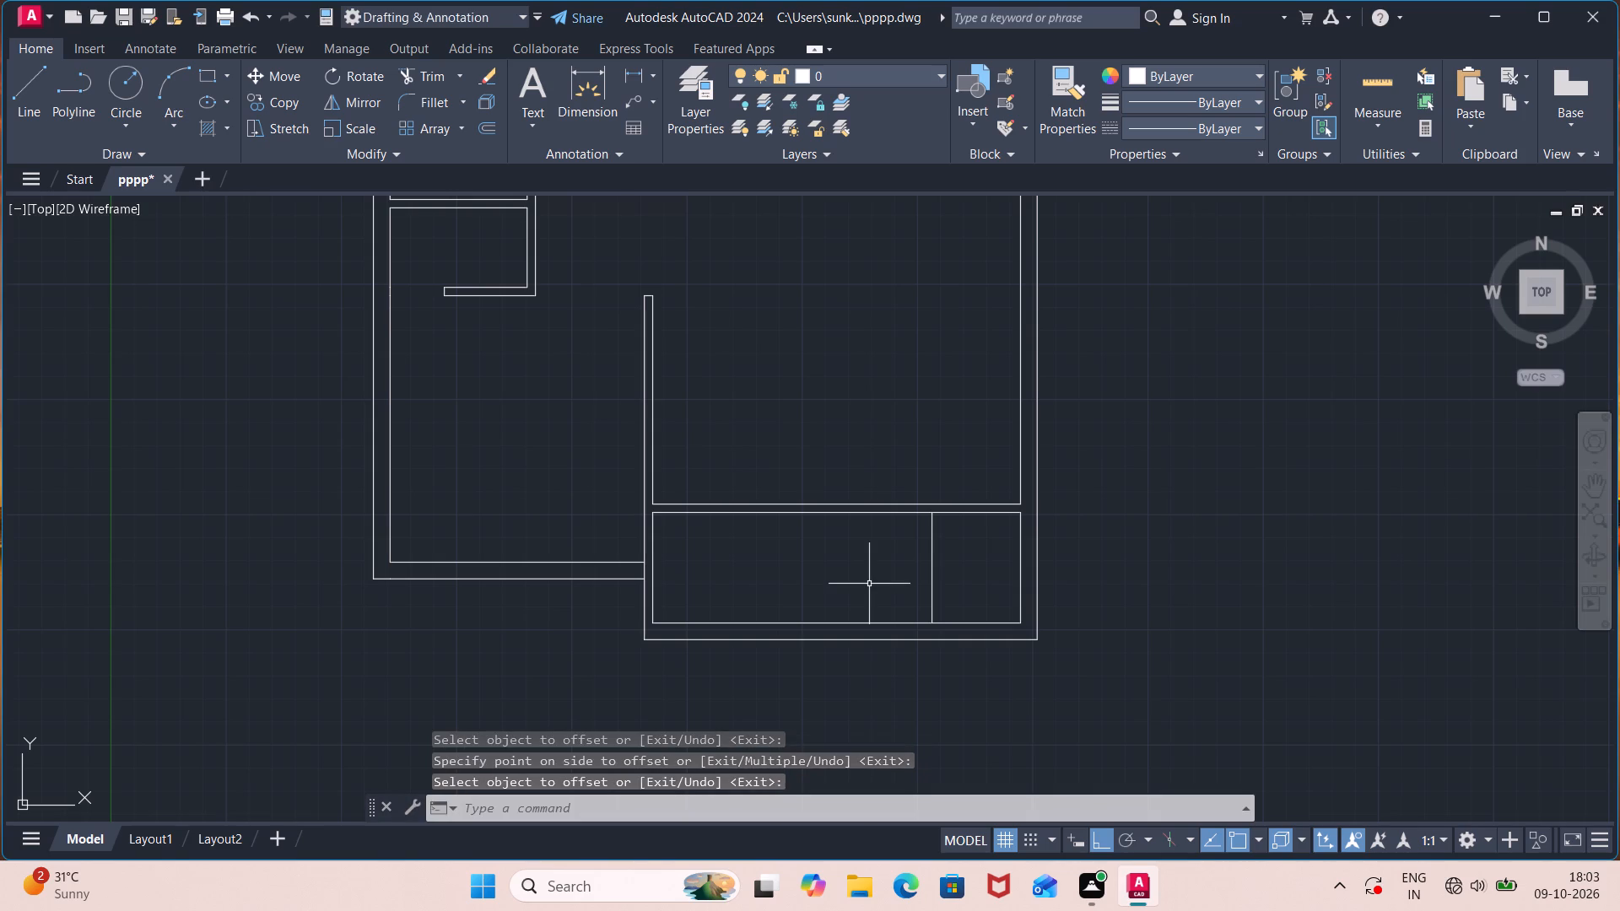
# Offset the lower-right room's new vertical line 4.5" to the left to form a partition.
pyautogui.press('space')
pyautogui.write('4.5')
pyautogui.hotkey('shift', '"')
pyautogui.press('Return')
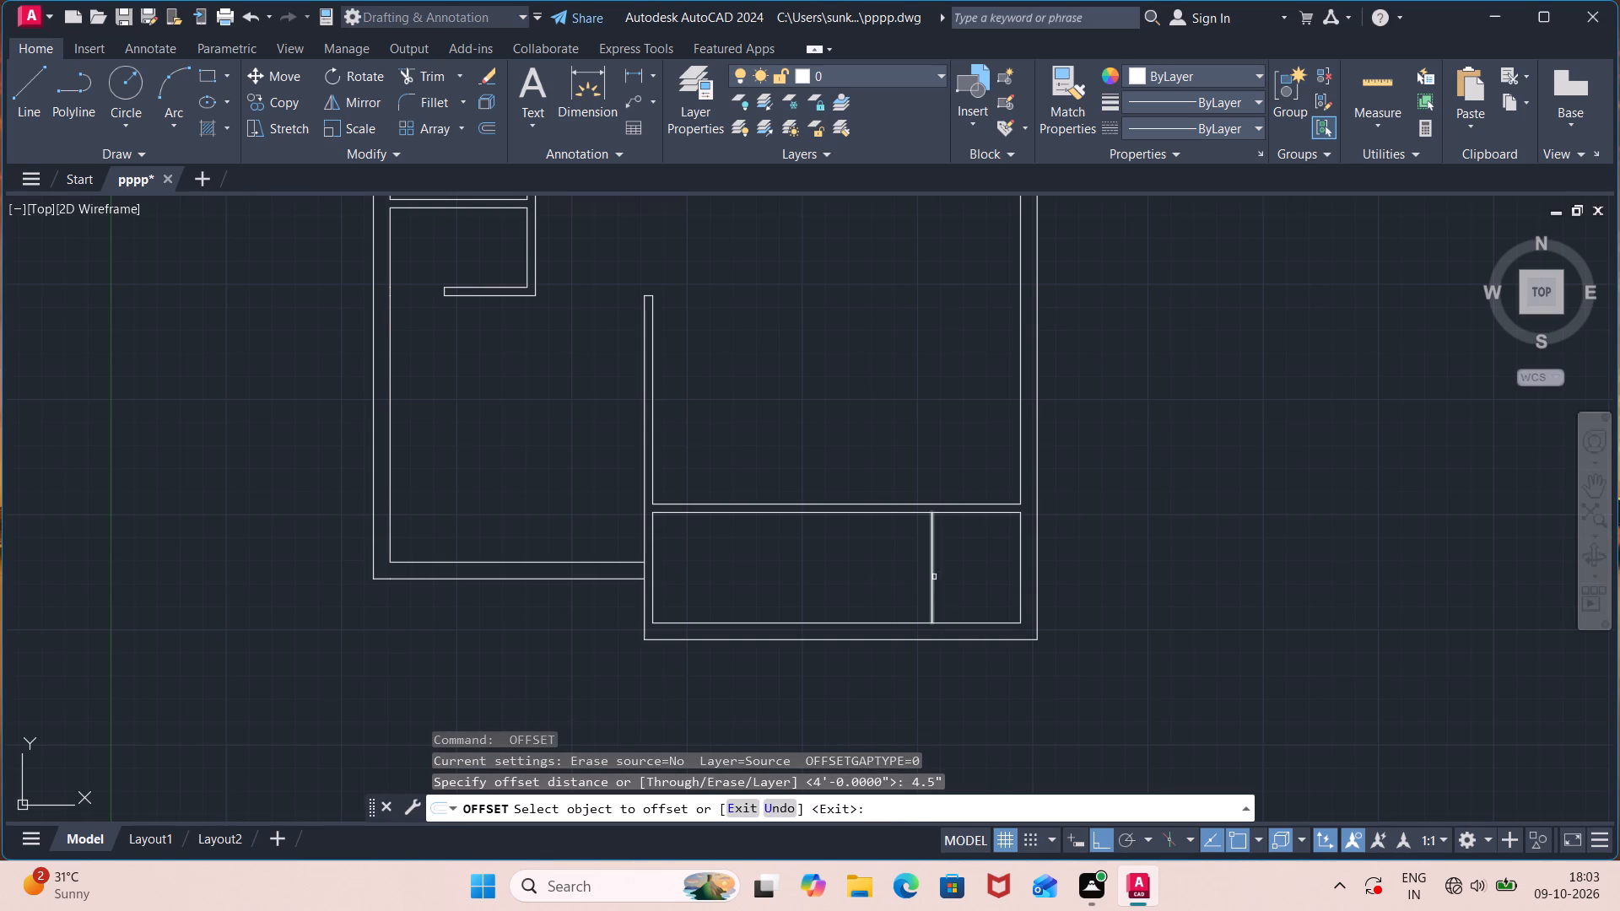
pyautogui.click(934, 577)
pyautogui.click(886, 582)
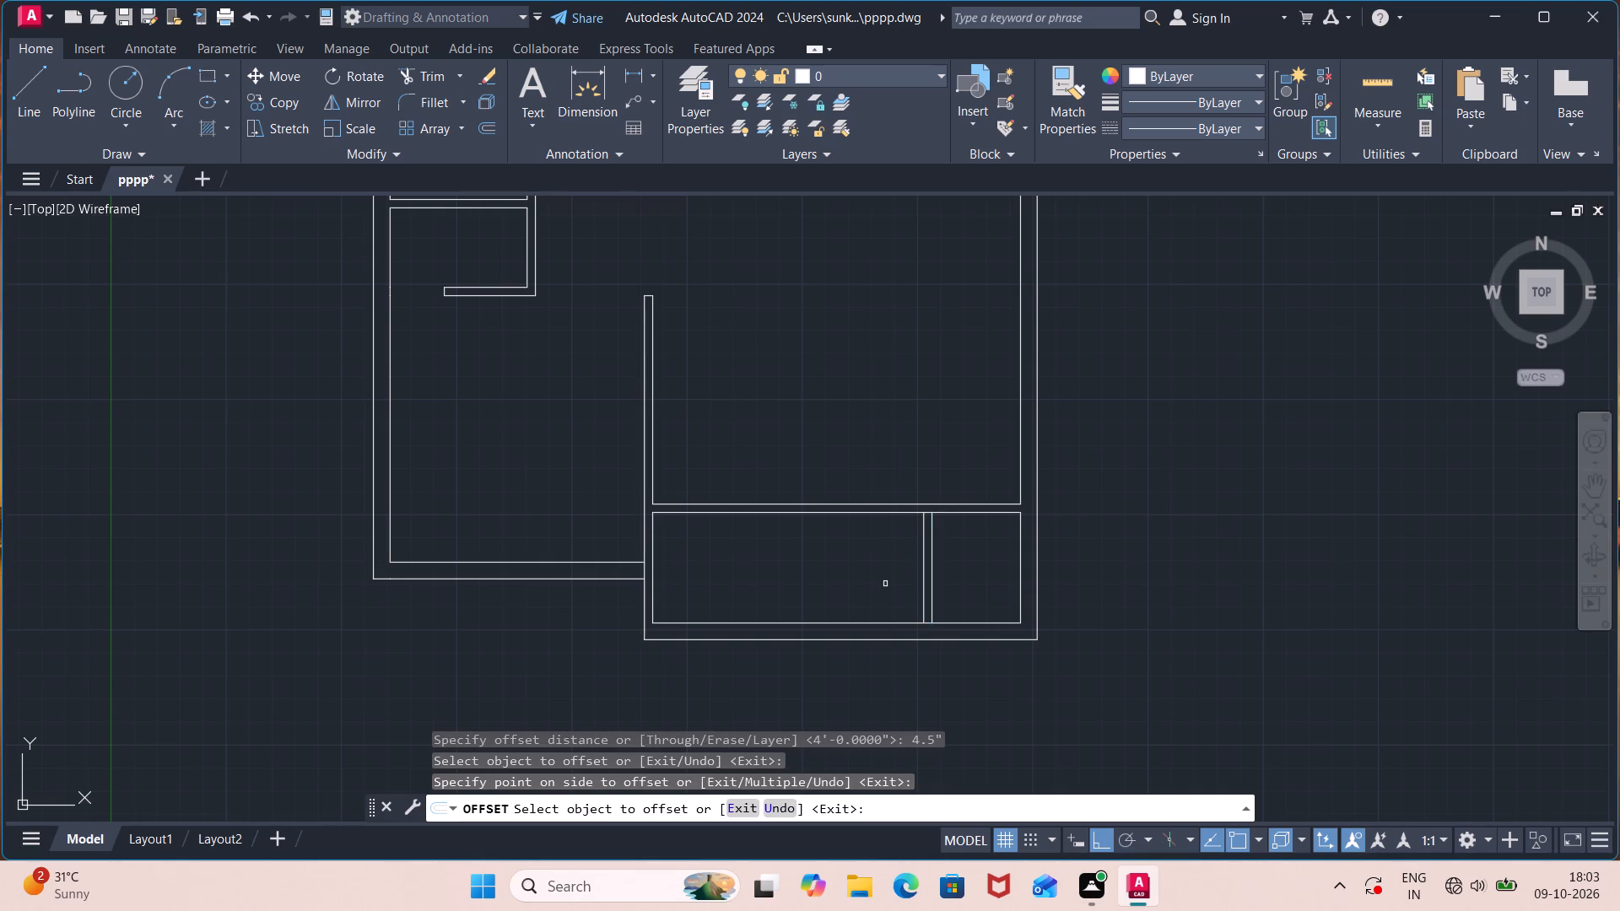
pyautogui.press('Escape')
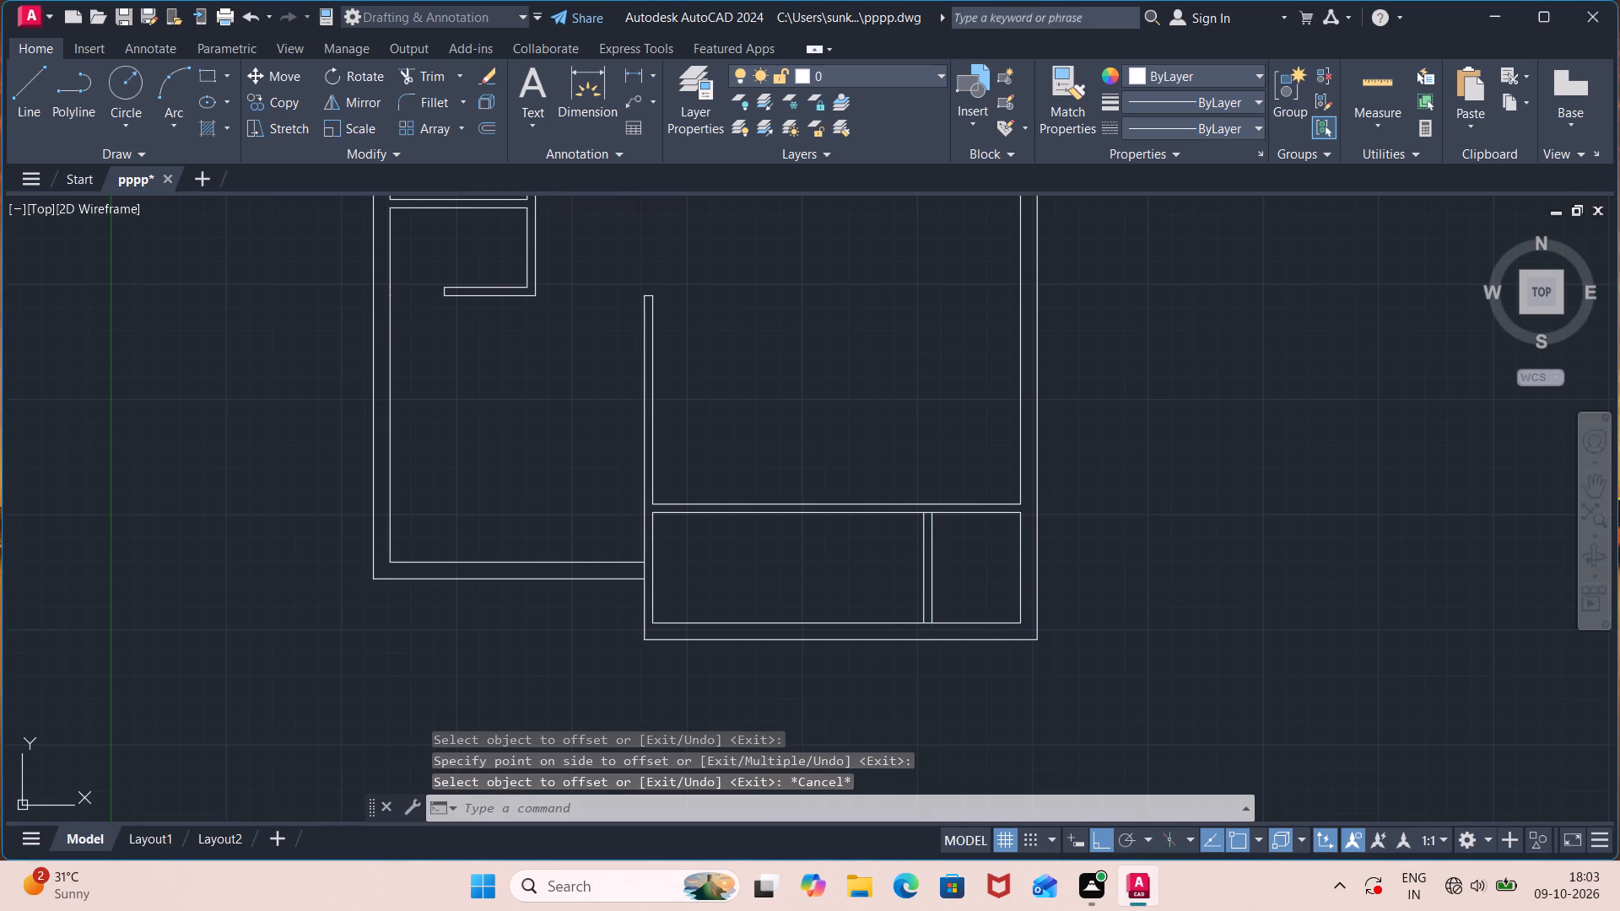
# Stretch the new partition's left line up to the horizontal partition's upper line and down to the bottom outer line.
pyautogui.click(926, 547)
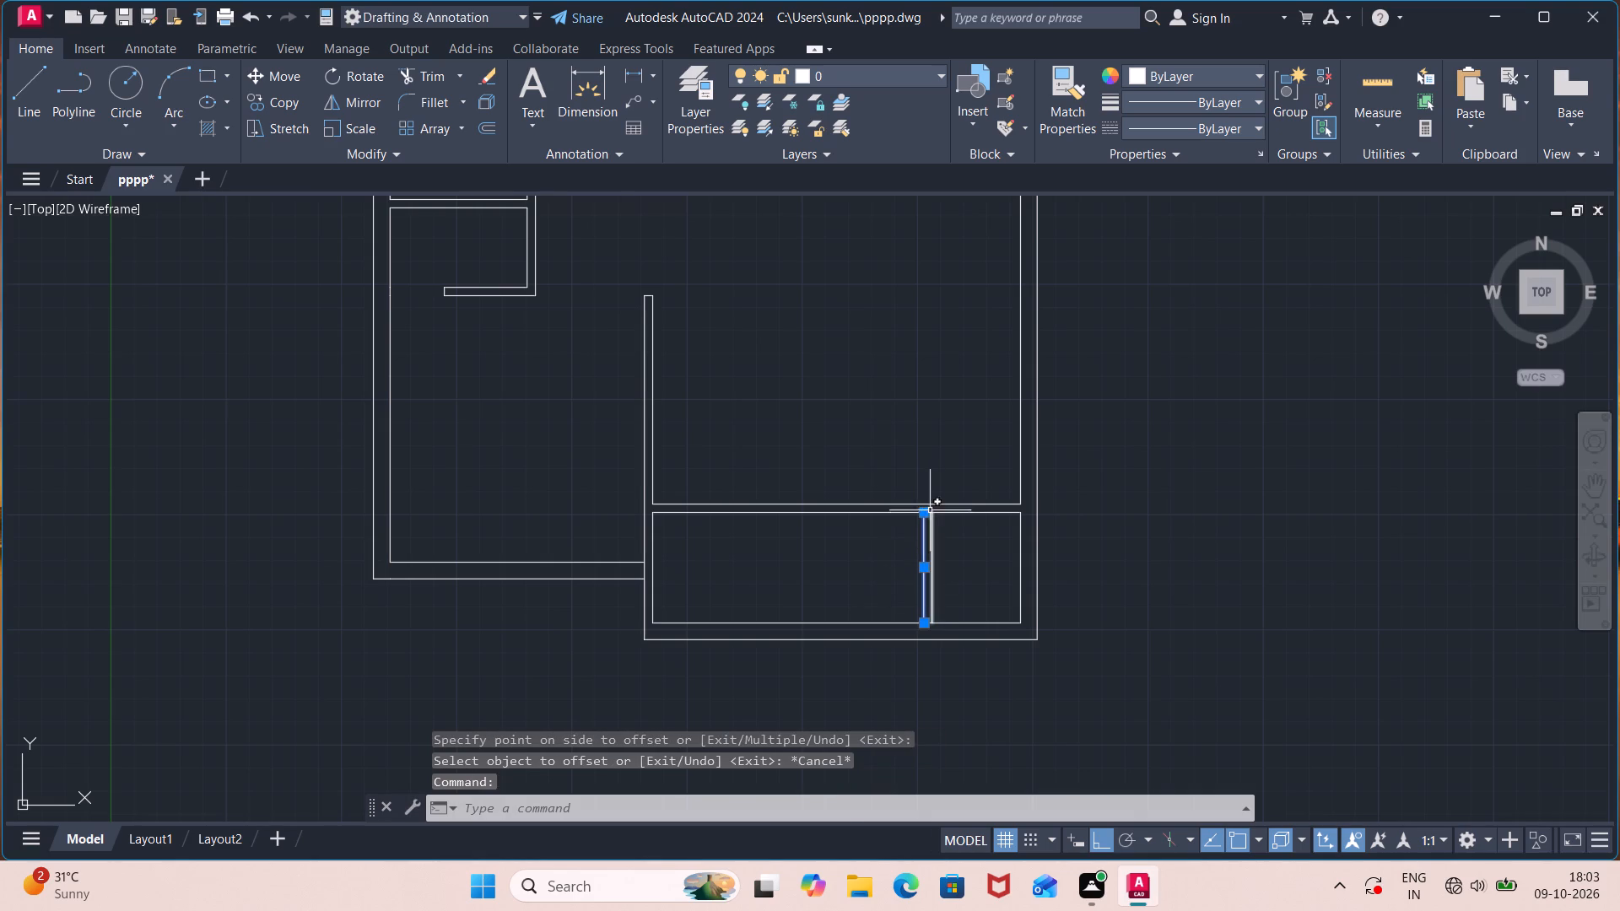
pyautogui.click(924, 512)
pyautogui.click(922, 504)
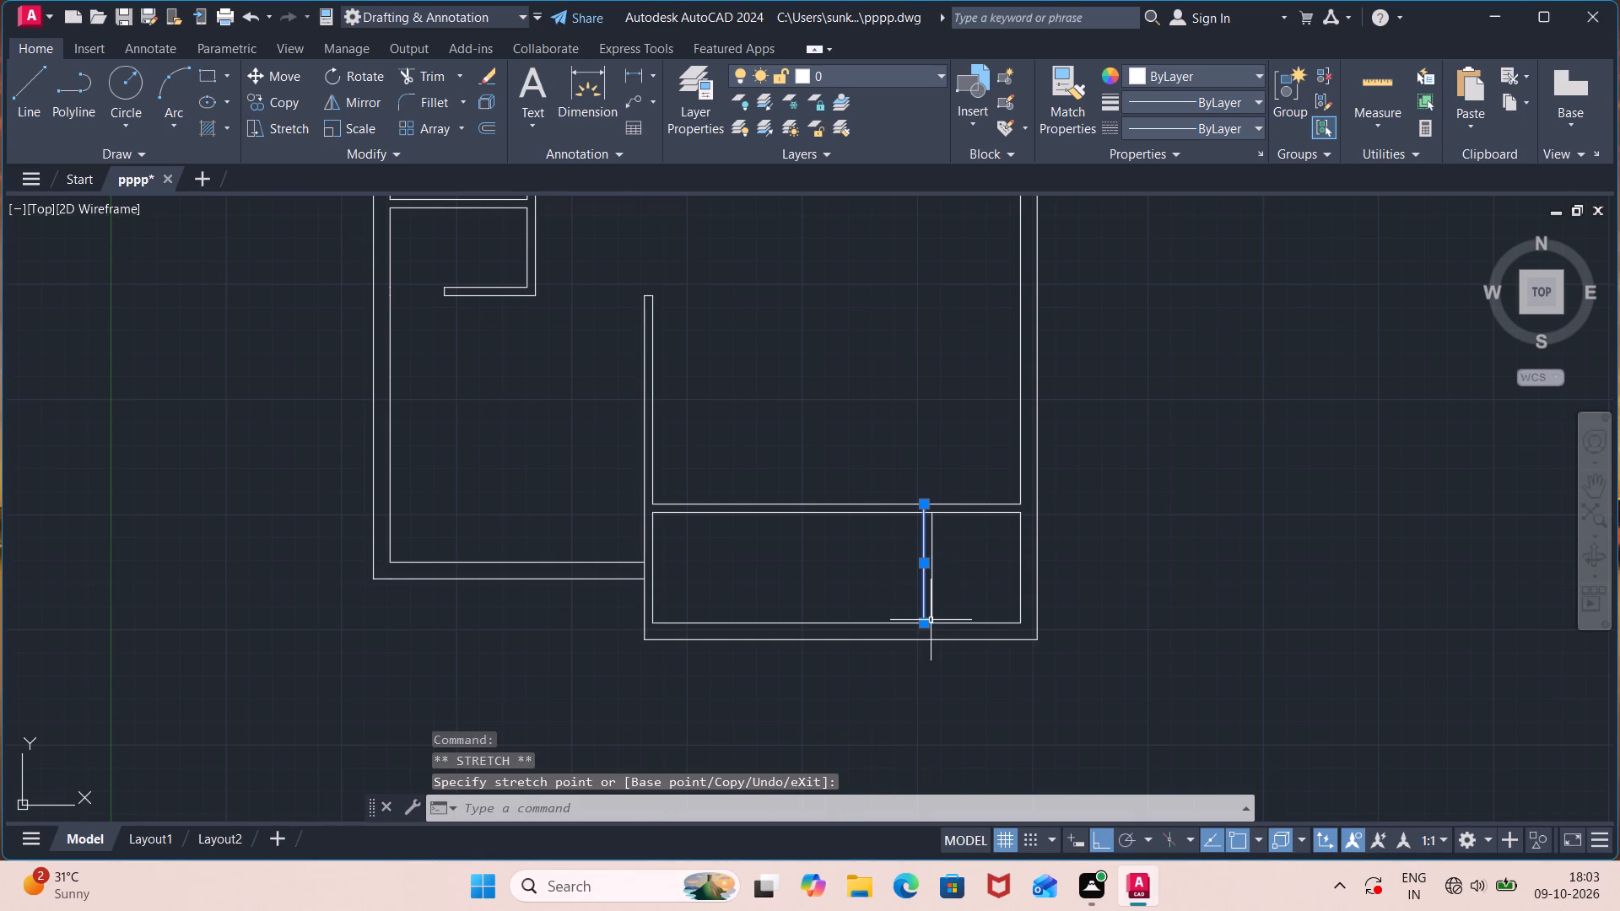
pyautogui.click(925, 623)
pyautogui.click(924, 623)
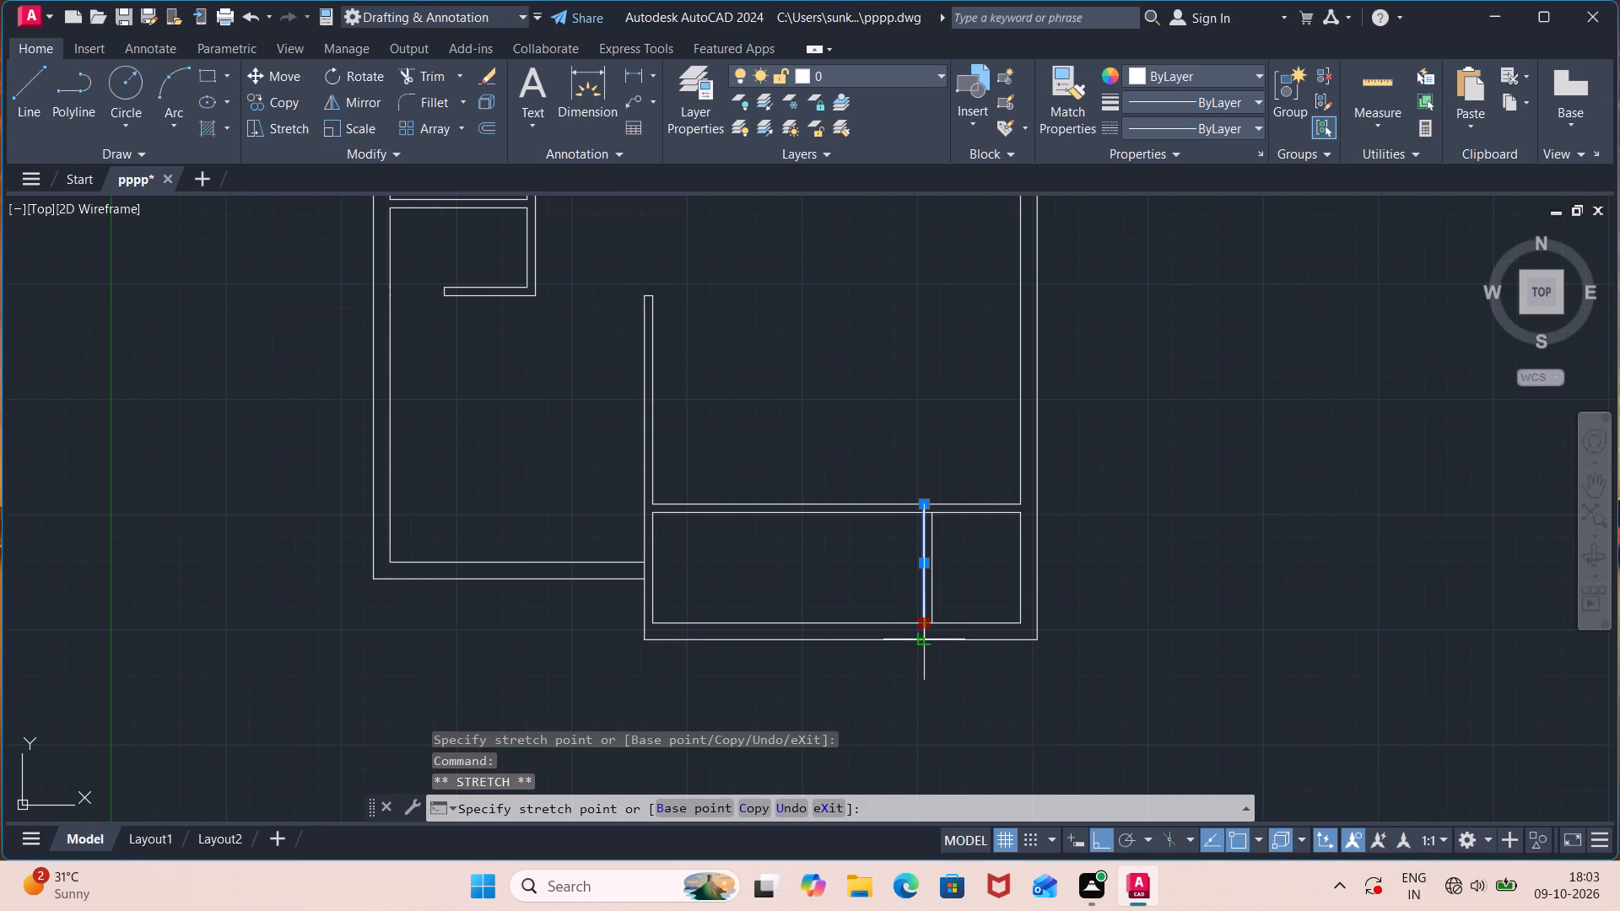
pyautogui.click(924, 636)
pyautogui.press('Escape')
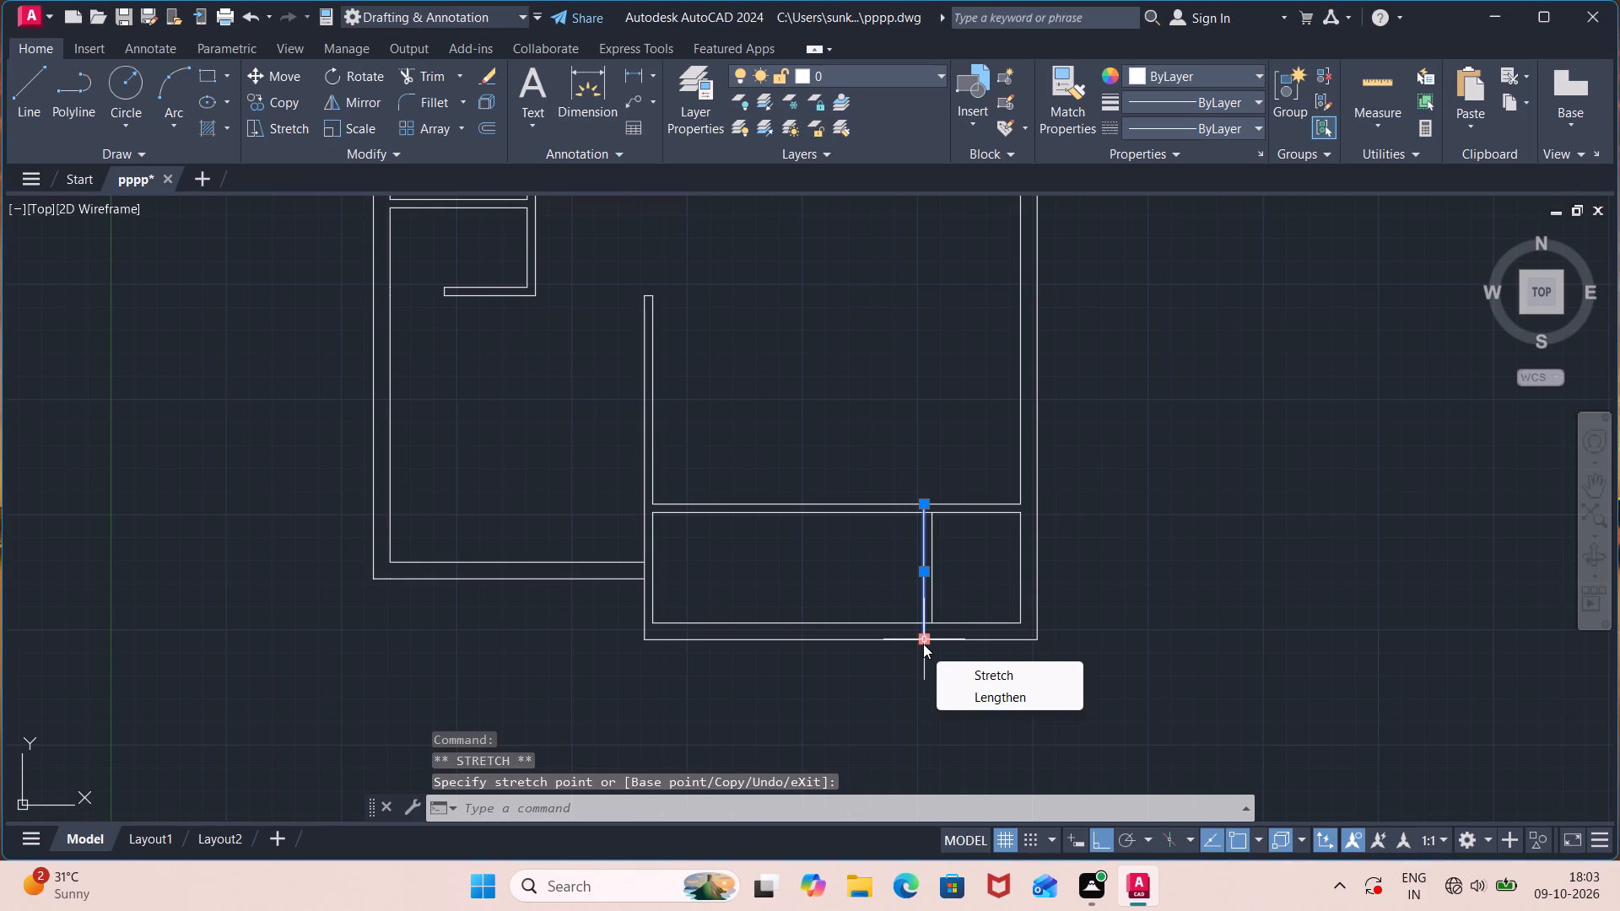
# Trim the horizontal partition's lower line and the bottom wall's inner line between the new vertical partition's two lines.
pyautogui.write('tr')
pyautogui.press('Return')
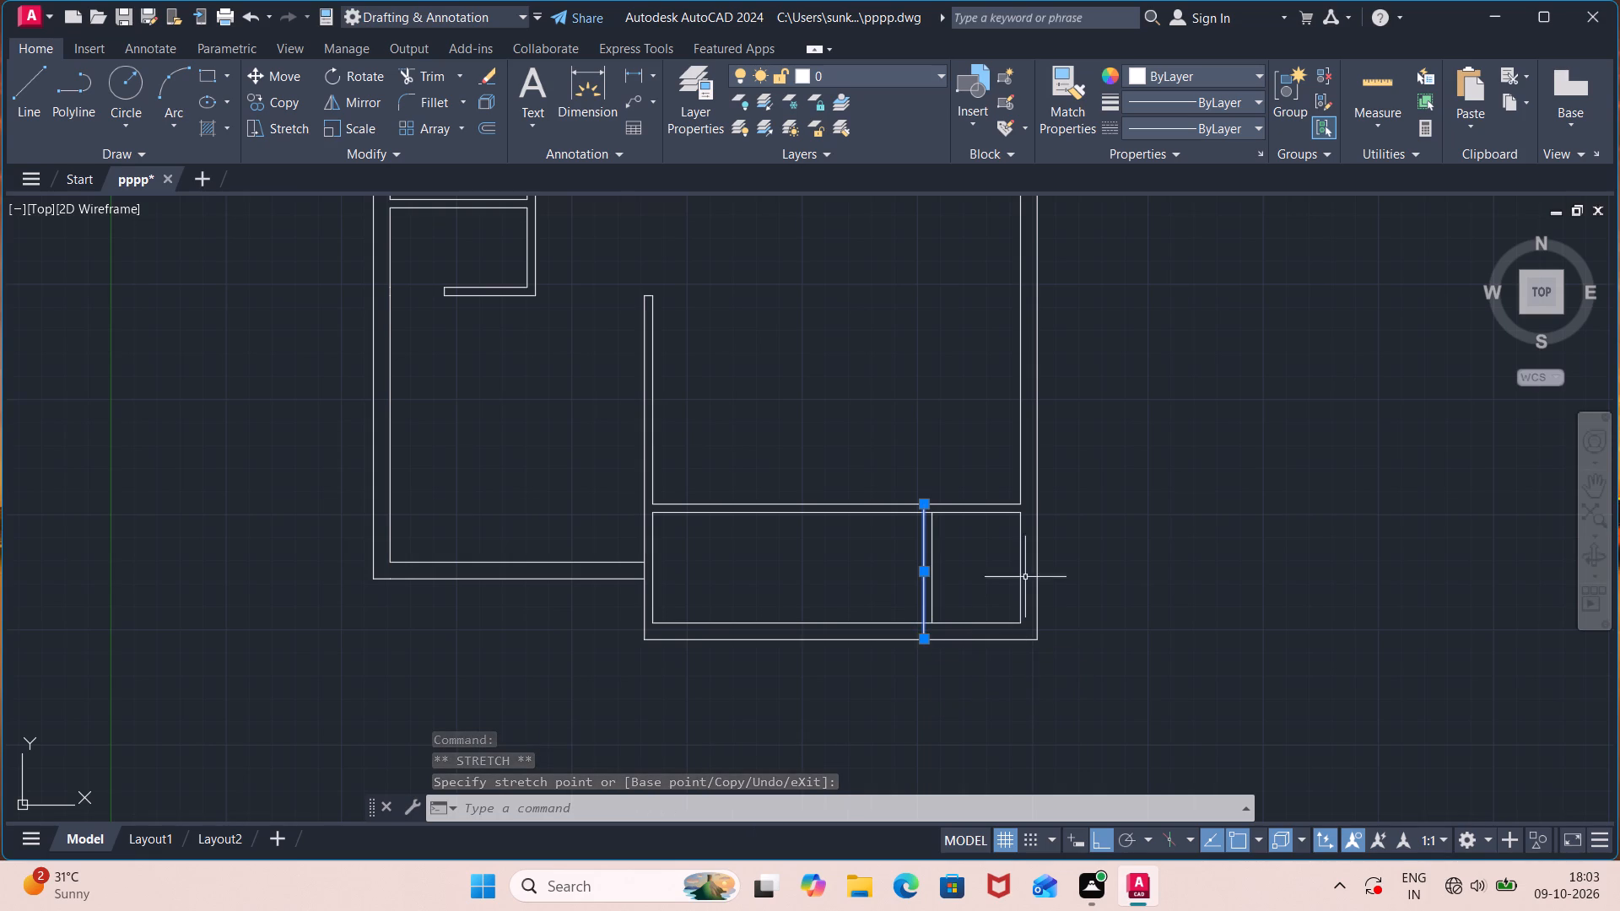
pyautogui.press('space')
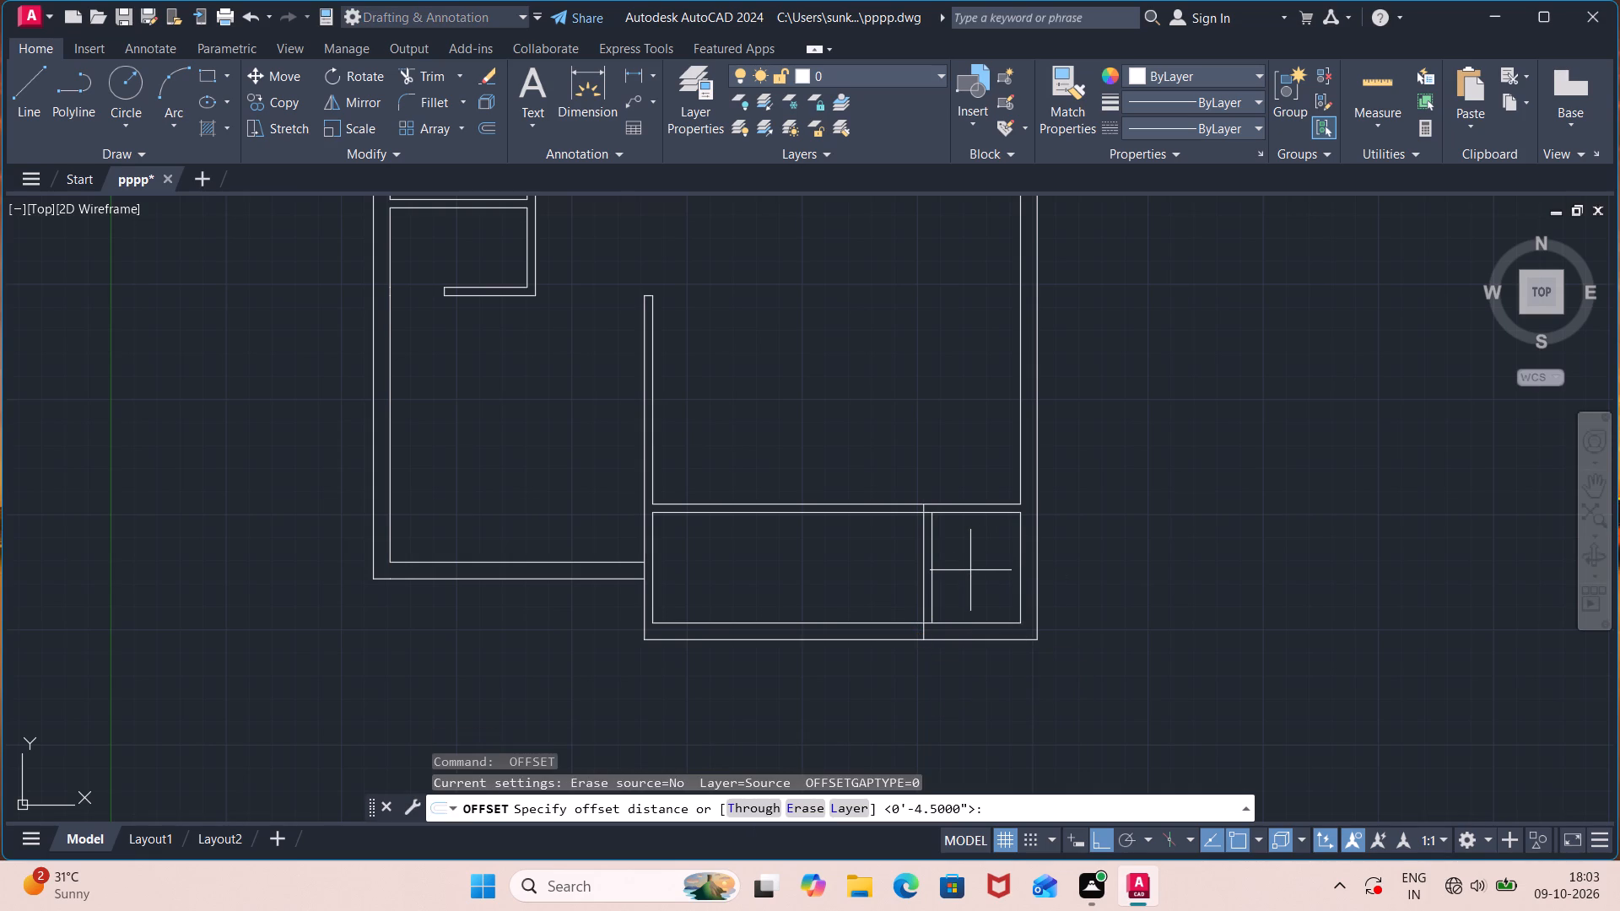
pyautogui.press('Escape')
pyautogui.write('tr')
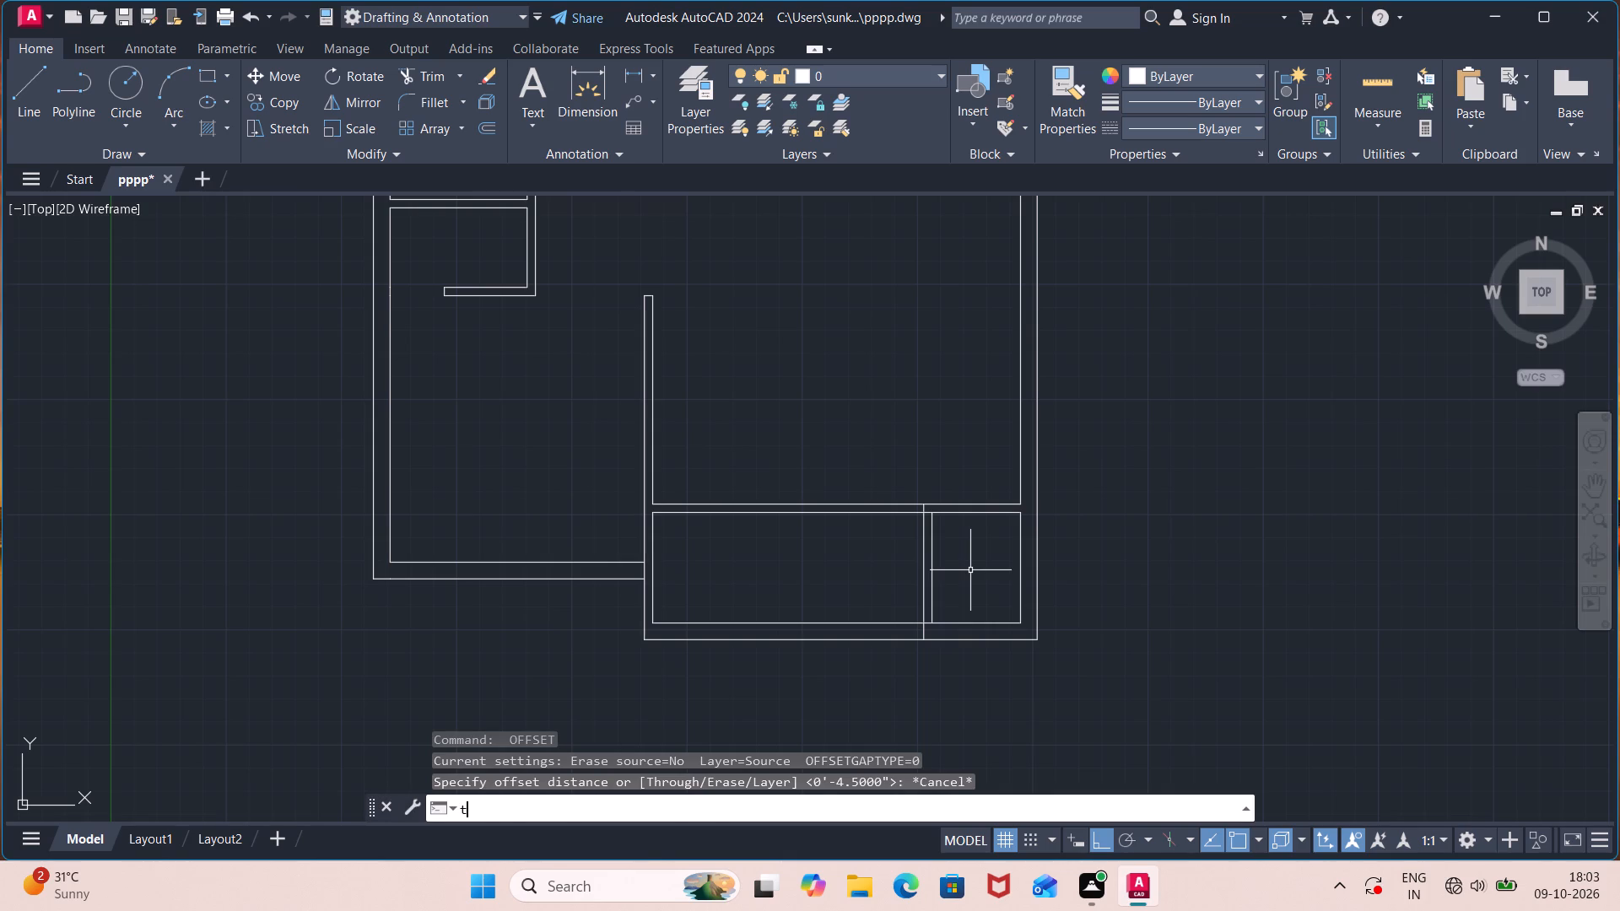
pyautogui.press('Return')
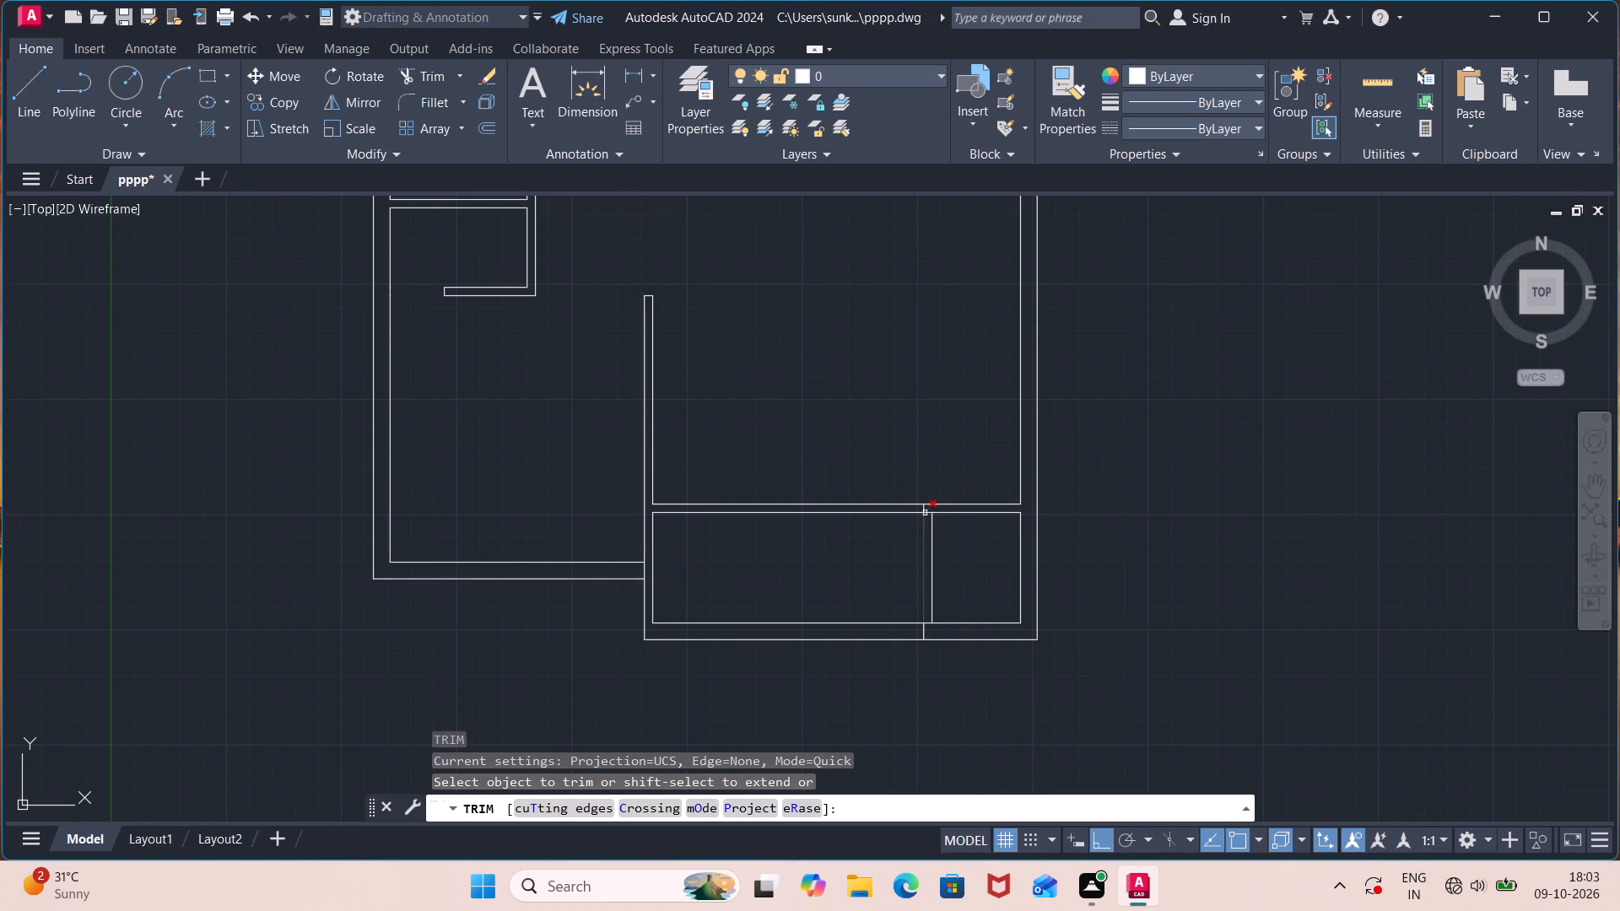
pyautogui.scroll(2, 929, 515)
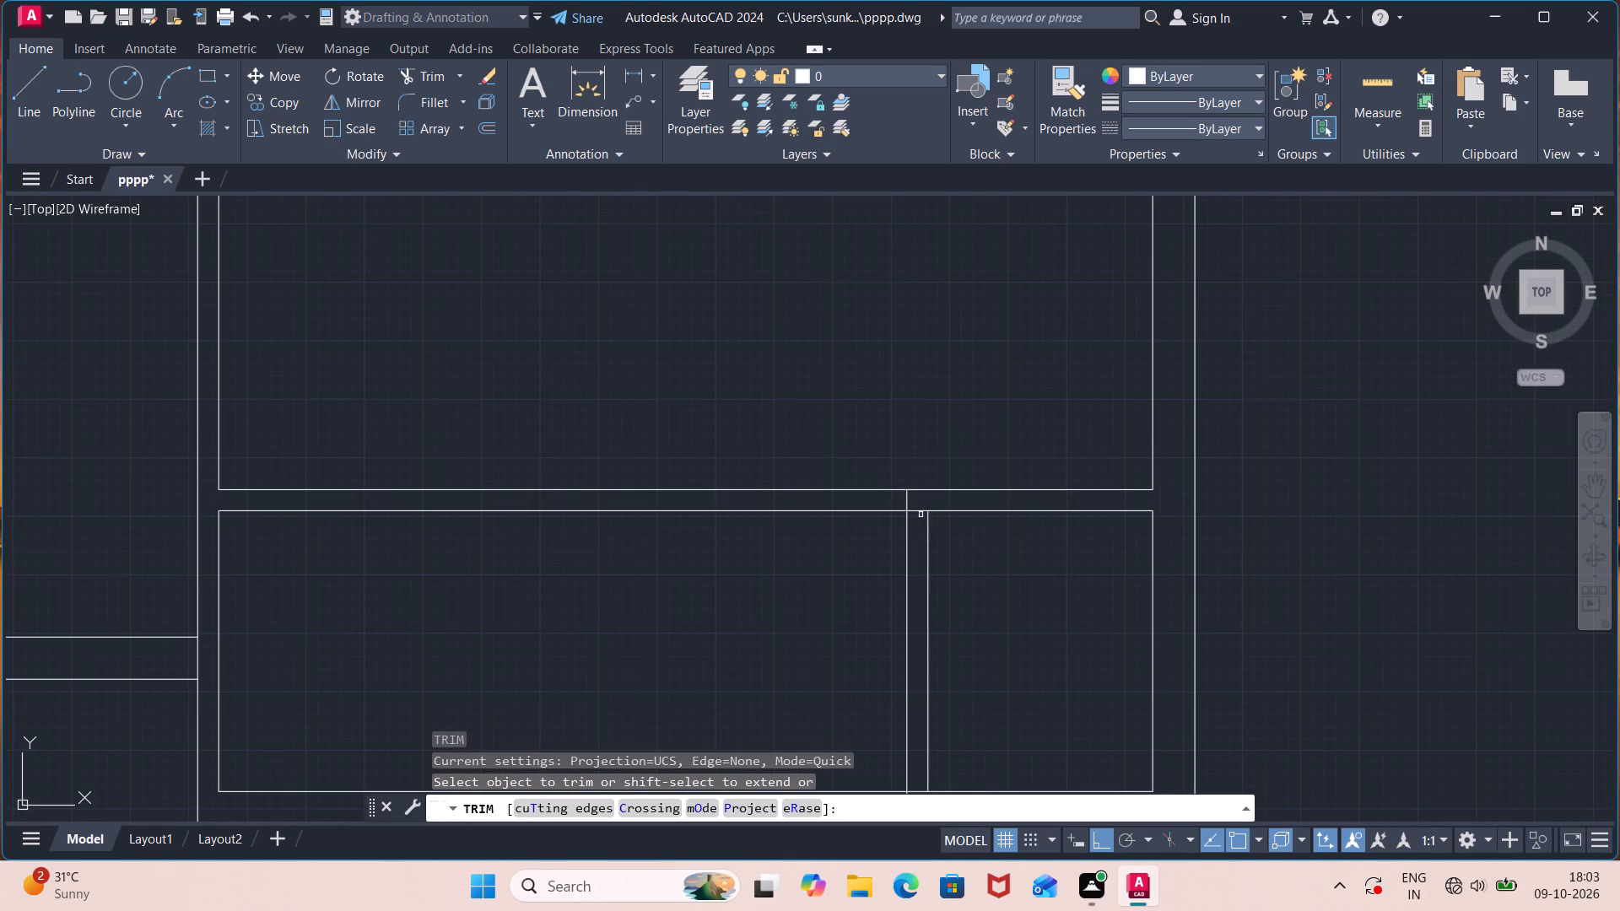
pyautogui.click(917, 509)
pyautogui.scroll(-1, 1005, 576)
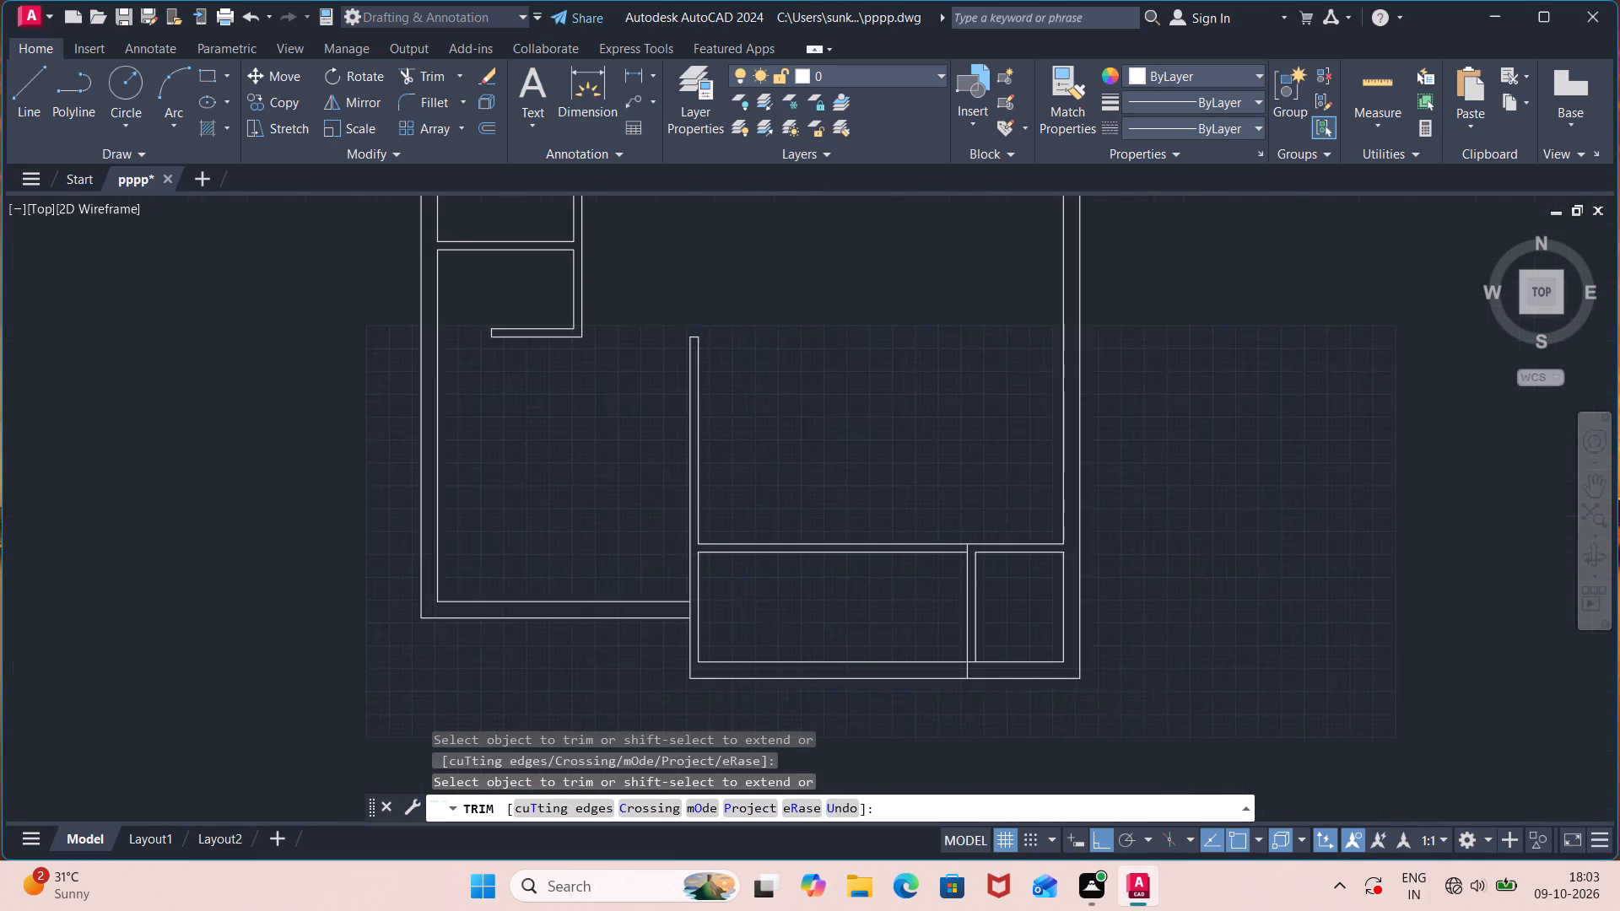
pyautogui.scroll(-1, 1007, 582)
pyautogui.moveTo(1013, 597); pyautogui.dragTo(1020, 497, button='middle')
pyautogui.scroll(-1, 1020, 494)
pyautogui.scroll(2, 991, 542)
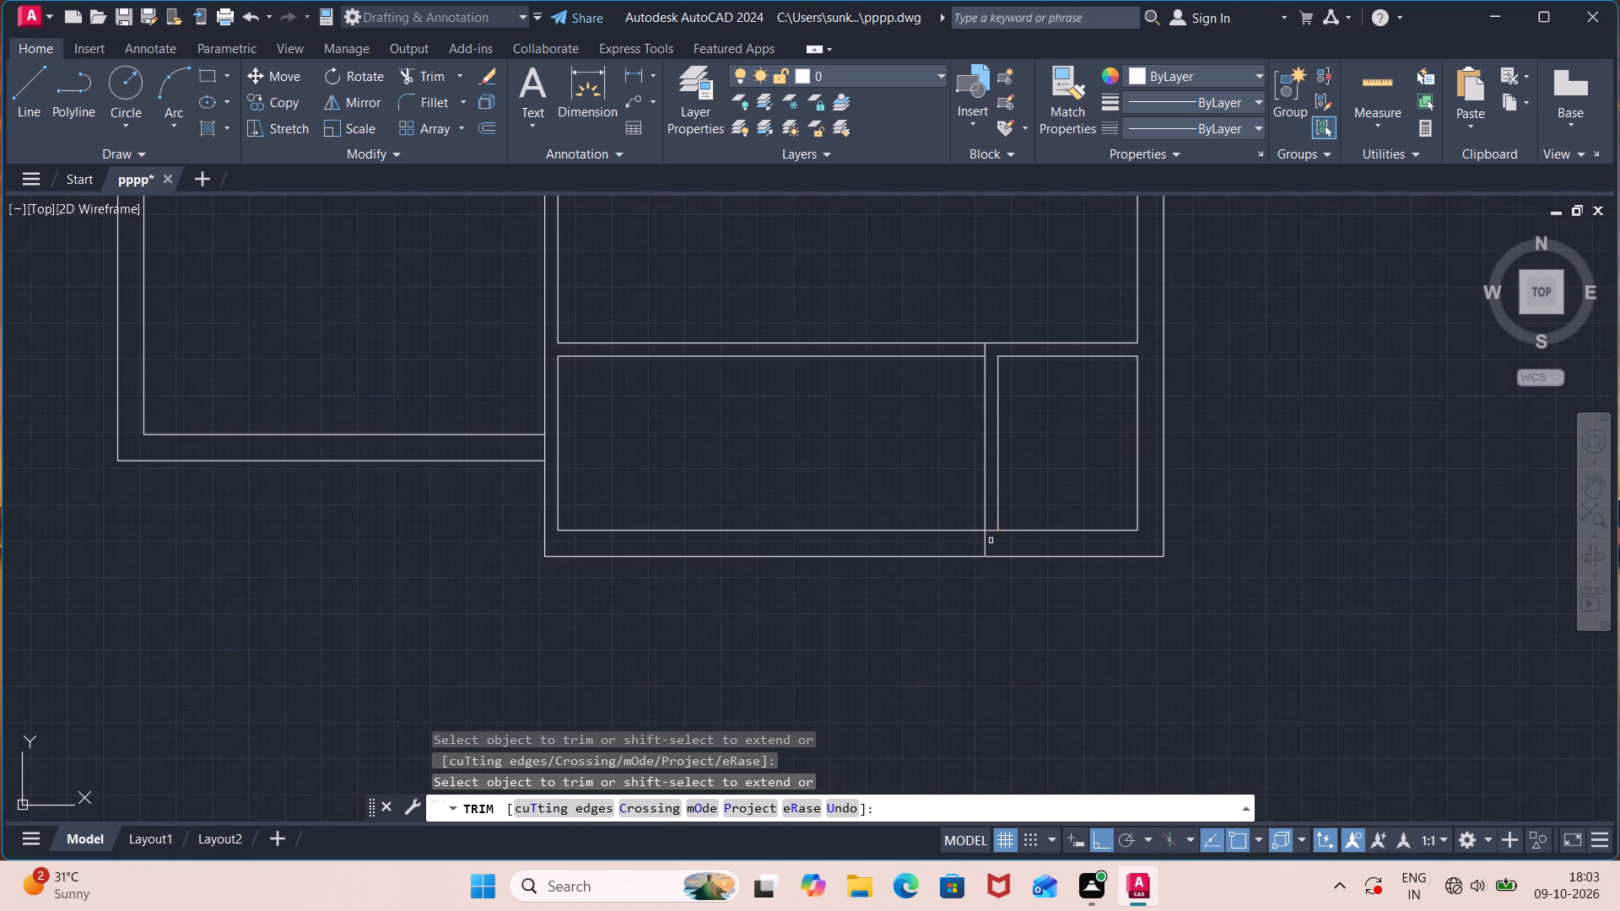
pyautogui.click(992, 531)
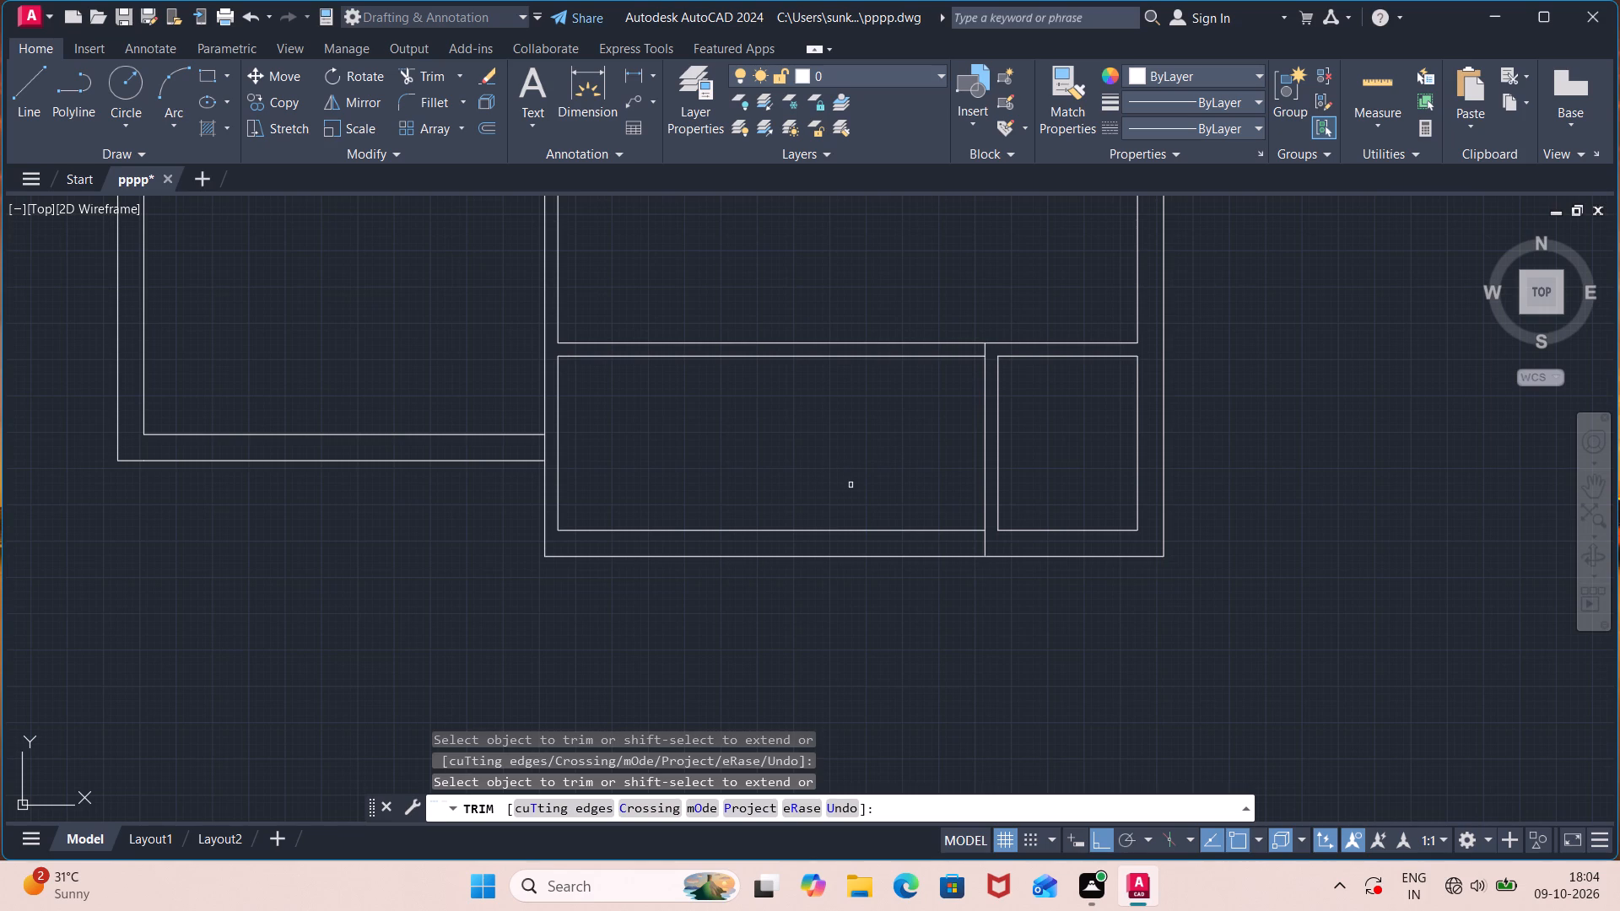
pyautogui.press('Escape')
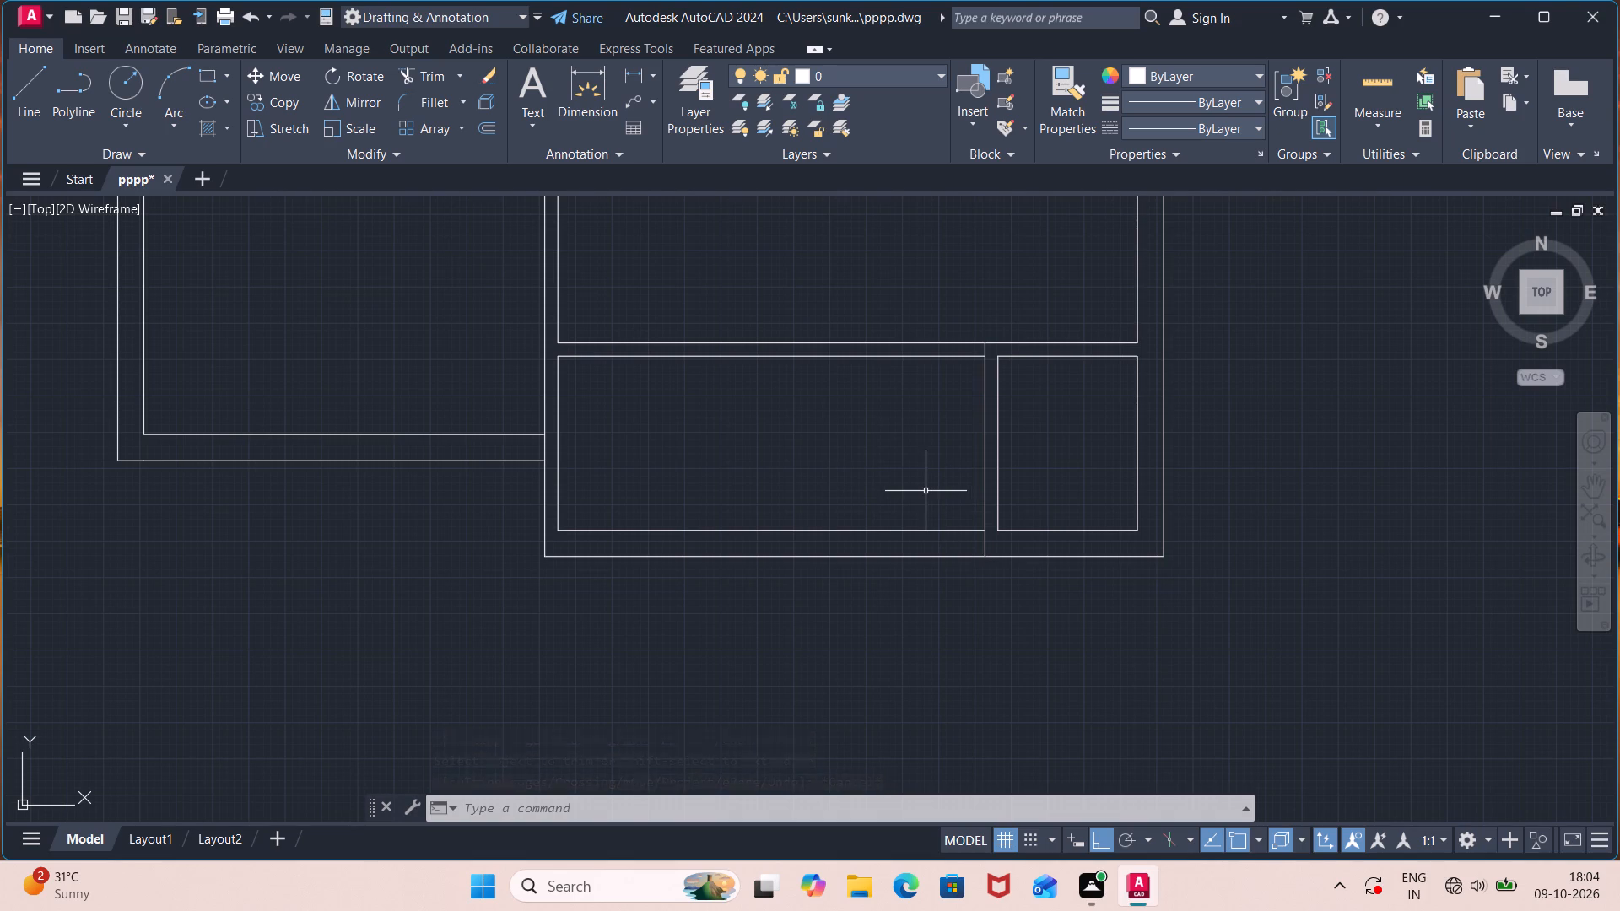
# Draw two short vertical jamb lines across the horizontal partition above the small lower-right room.
pyautogui.press('l')
pyautogui.press('Return')
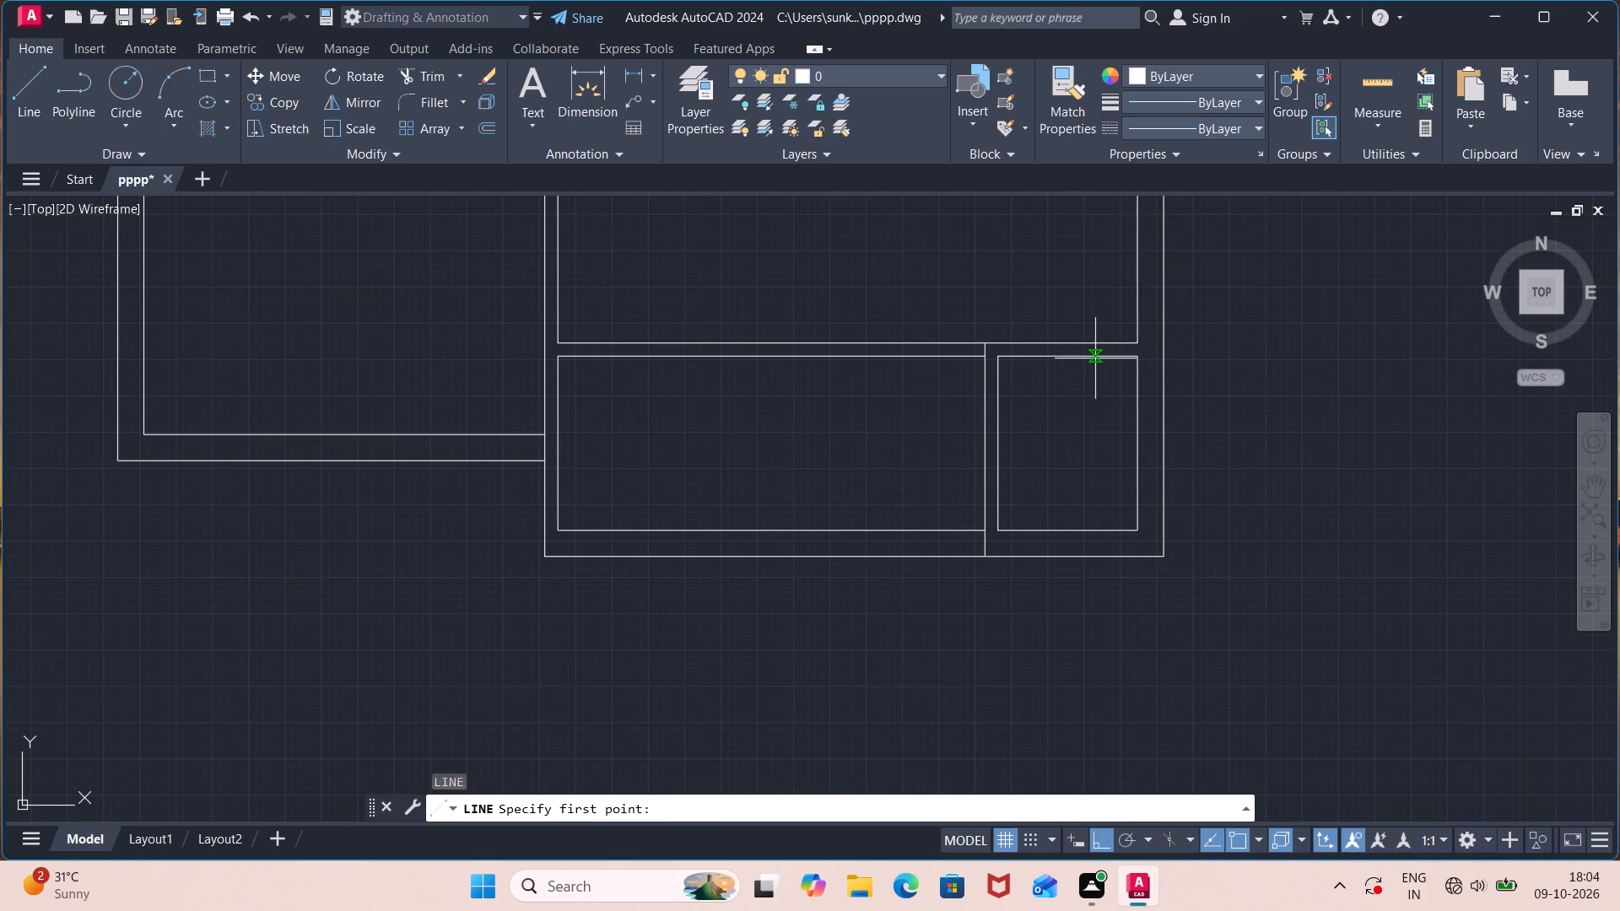
pyautogui.click(1095, 358)
pyautogui.click(1093, 338)
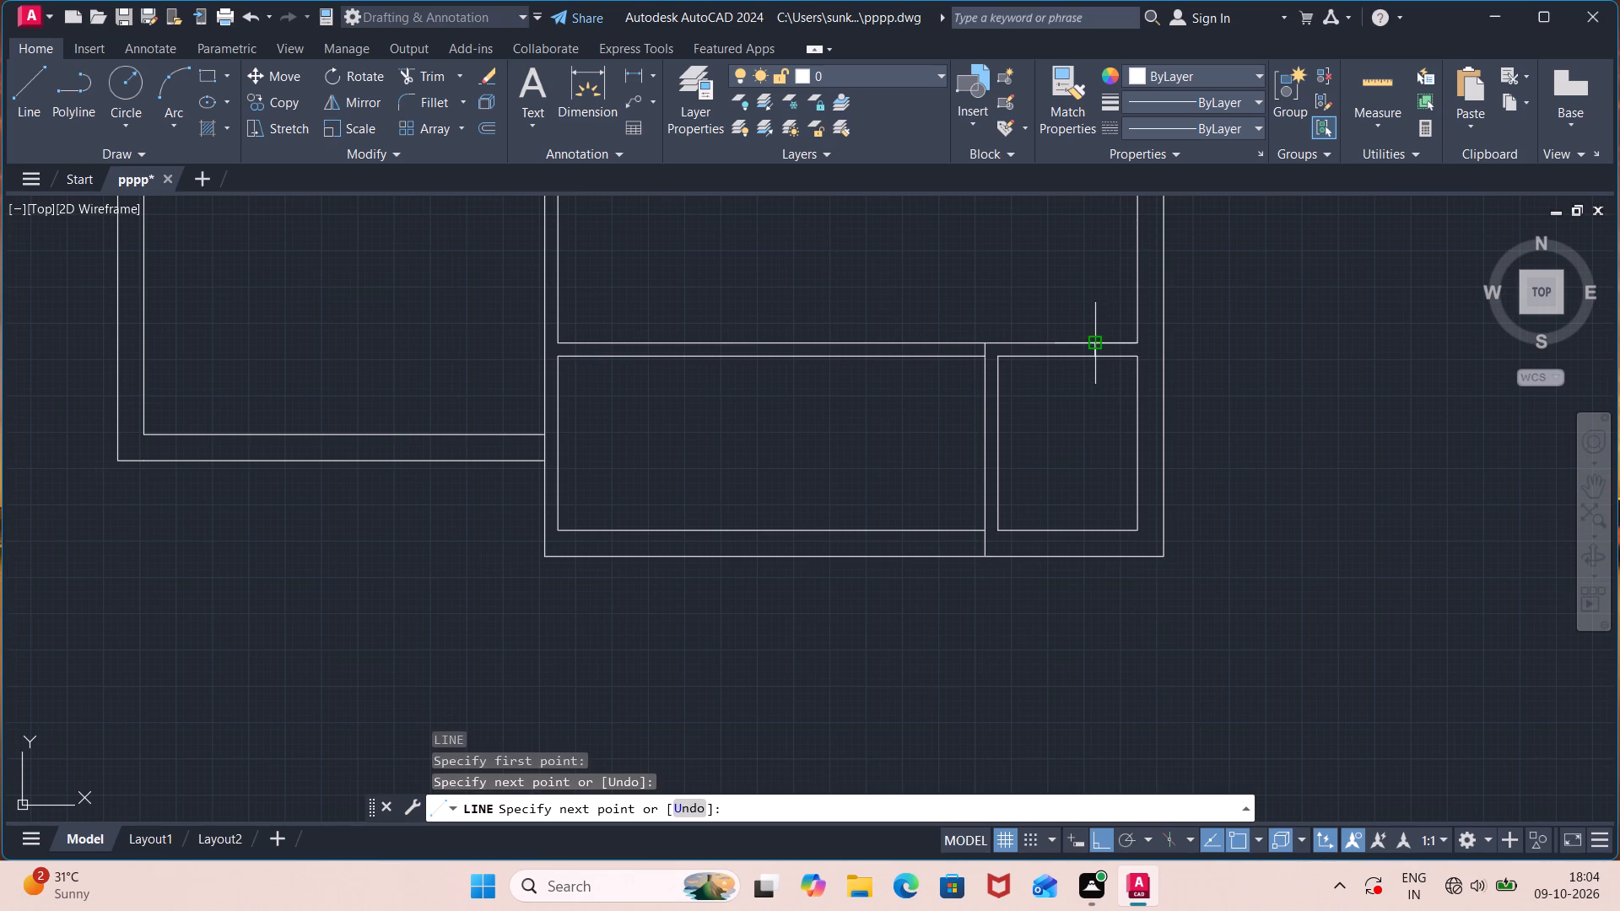
pyautogui.press('Escape')
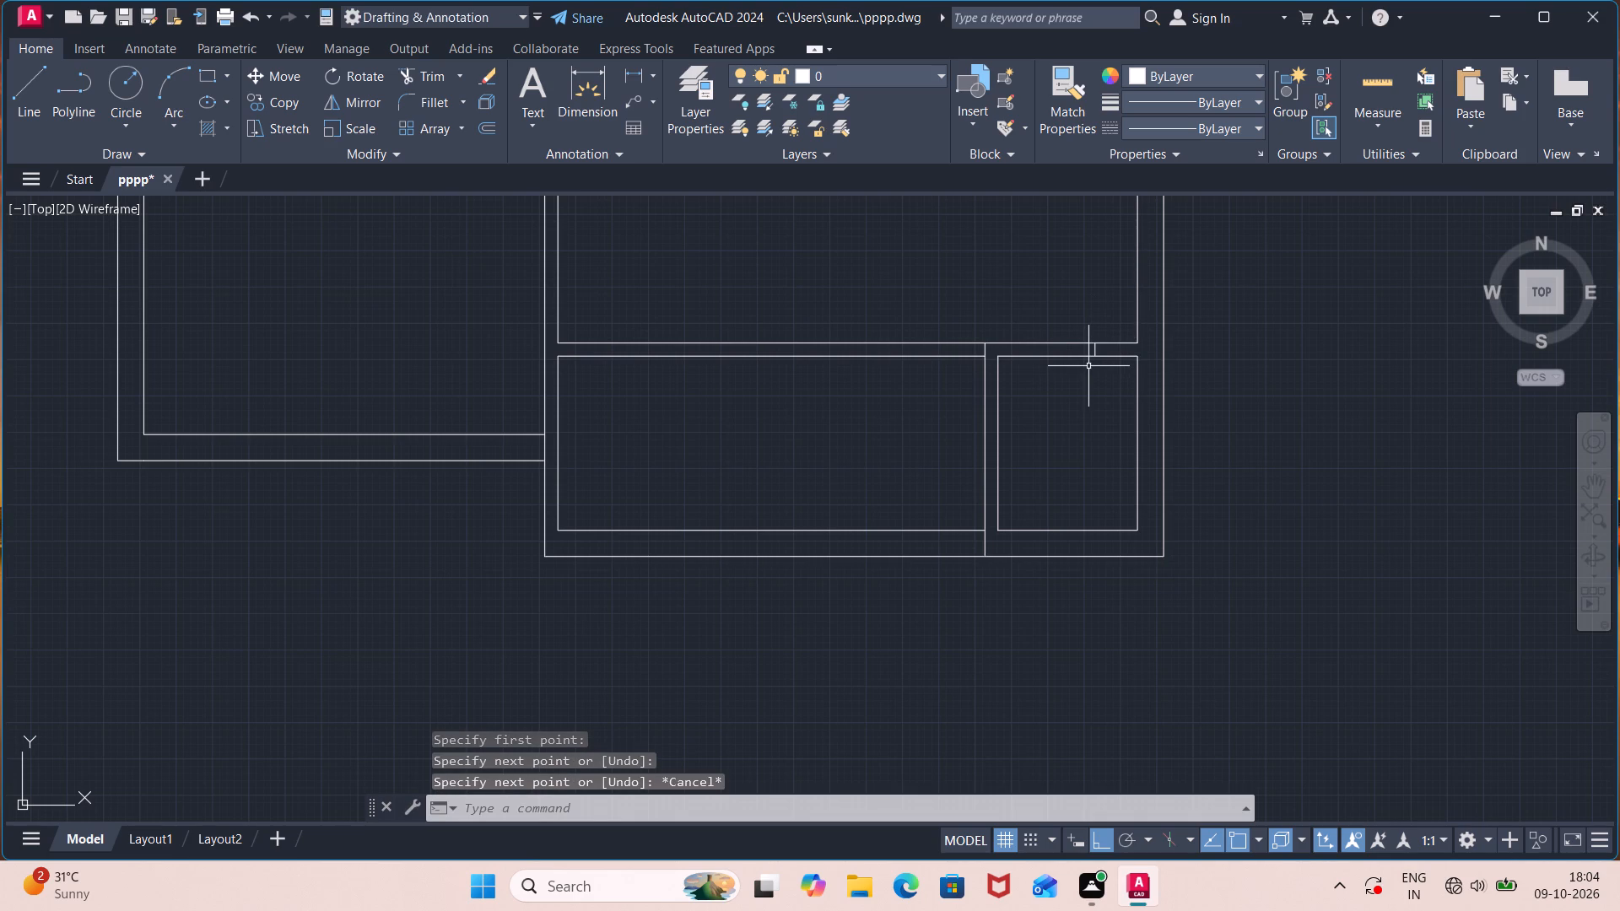
pyautogui.press('l')
pyautogui.press('Return')
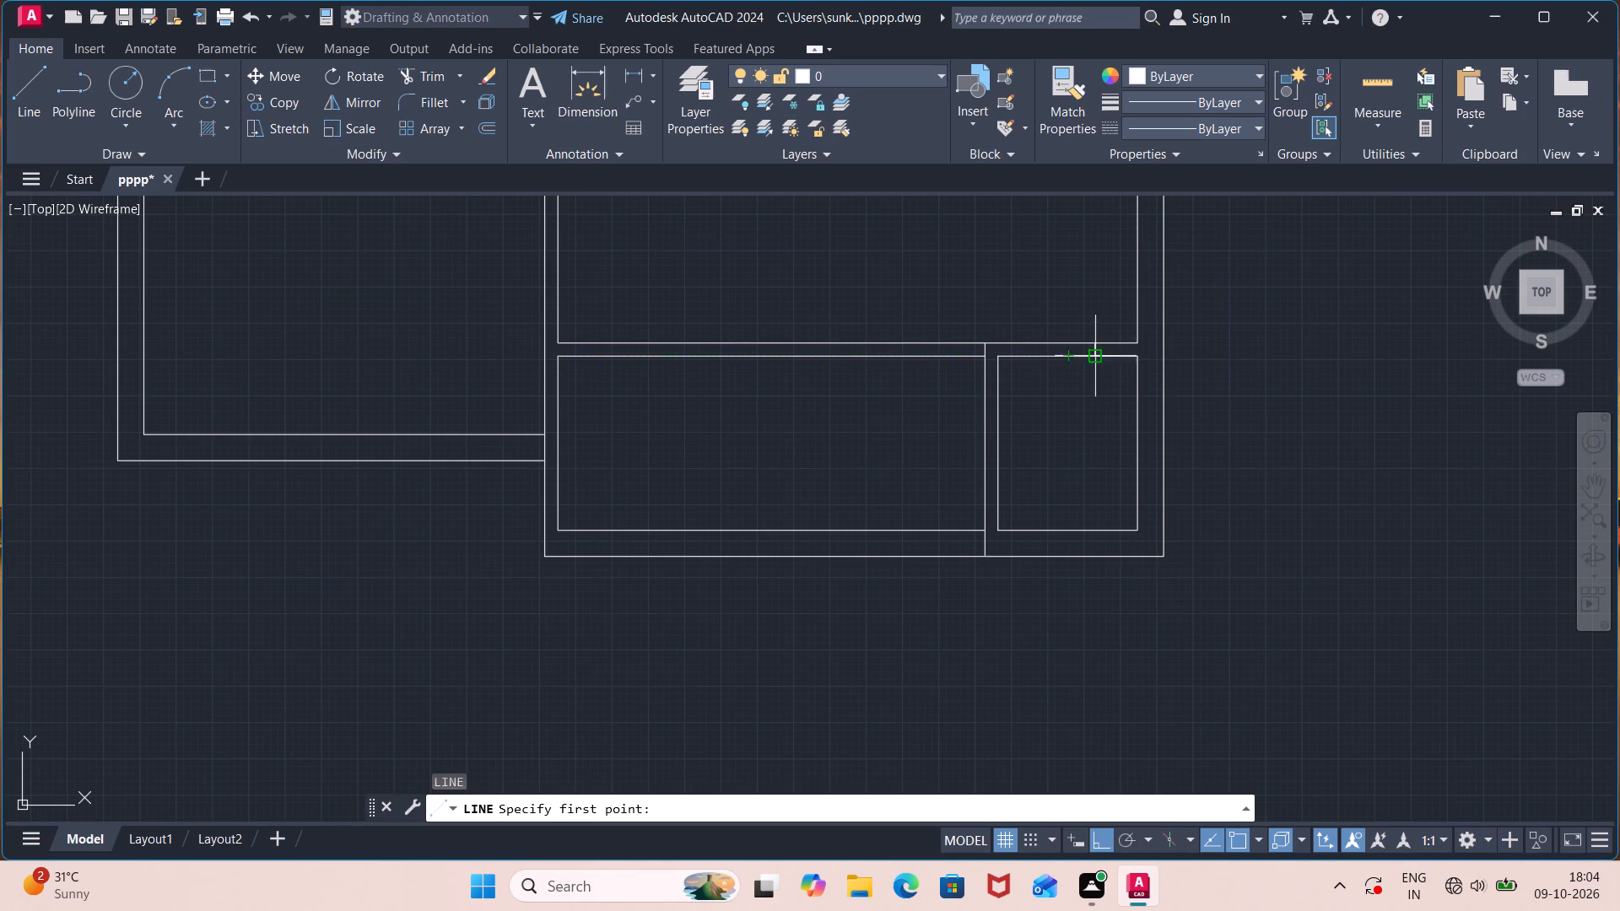
pyautogui.click(1029, 359)
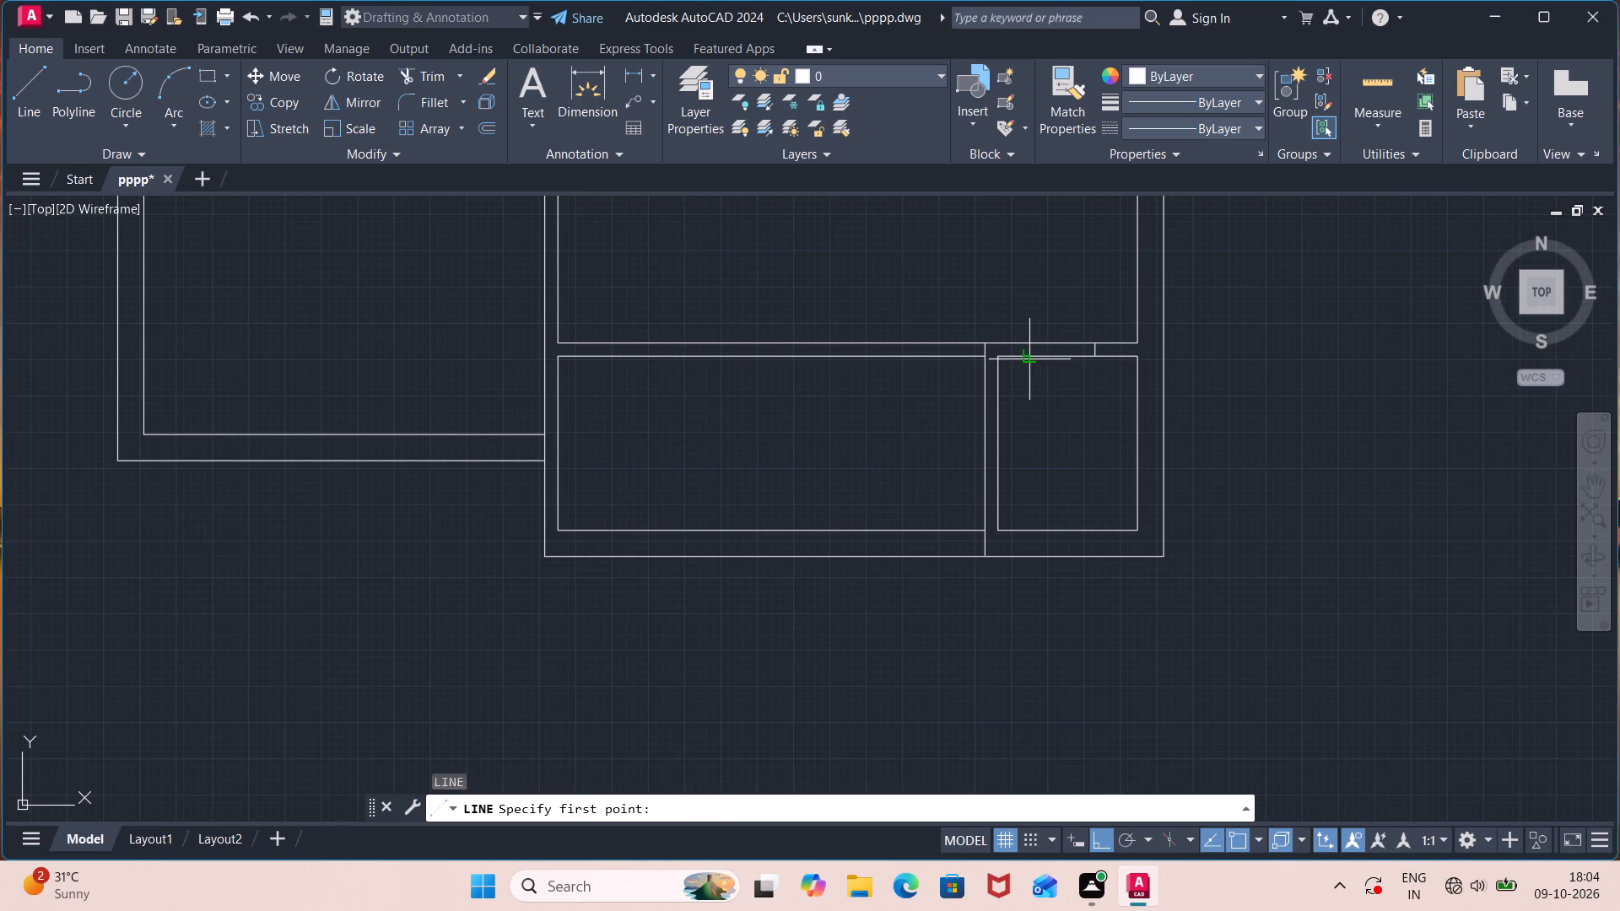
pyautogui.click(1026, 342)
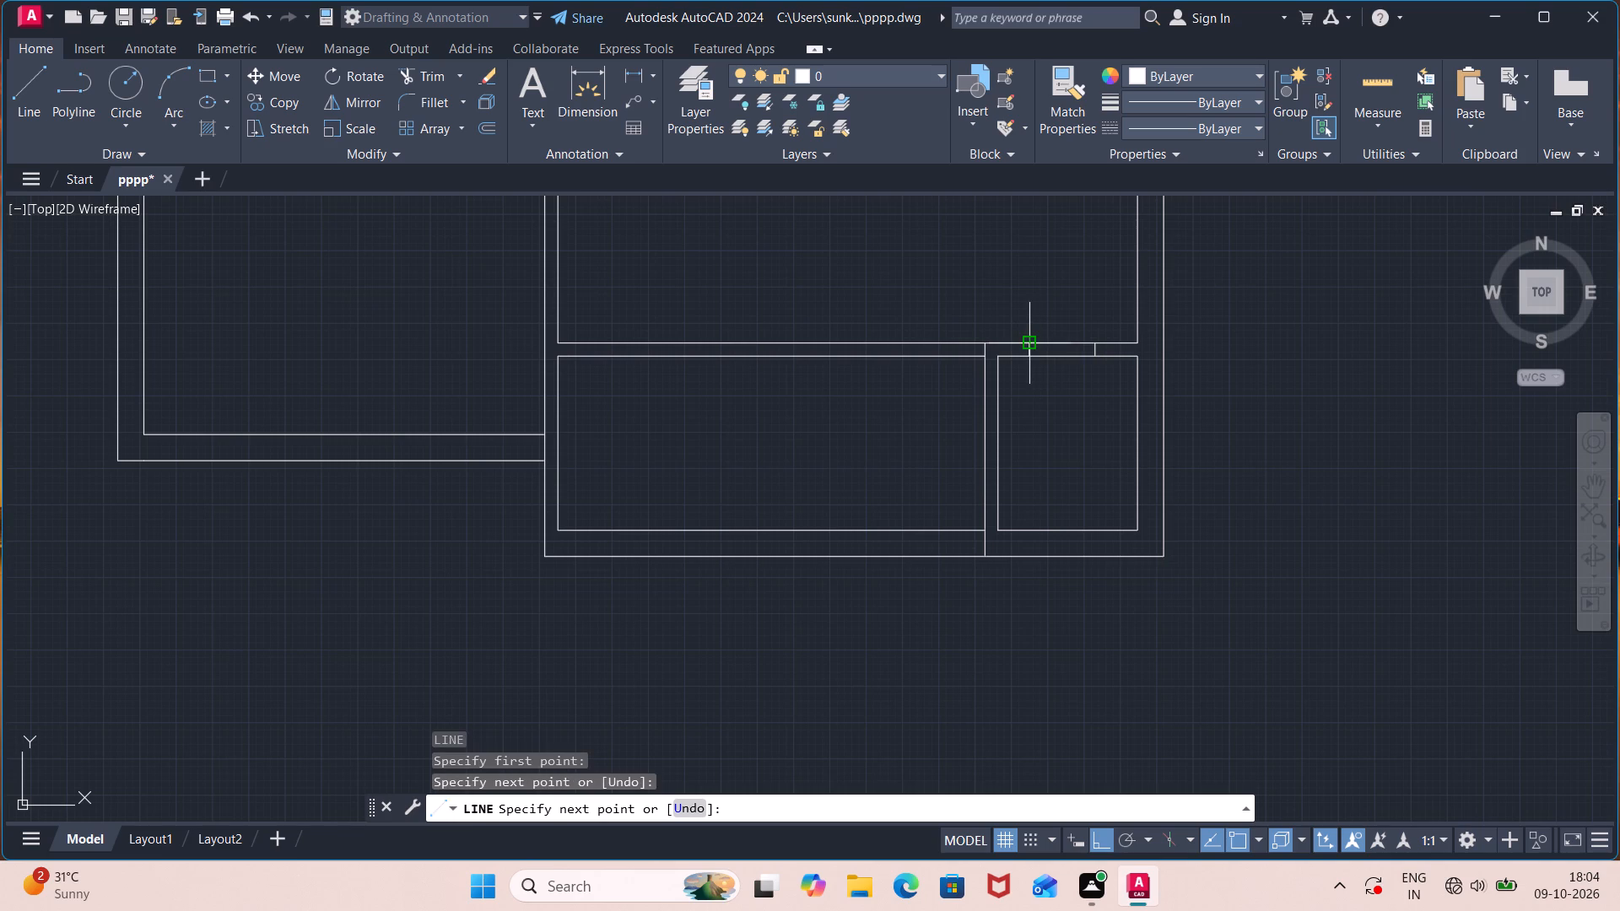
pyautogui.press('Escape')
# Trim both horizontal partition lines between the two jamb lines to open a doorway into the small room.
pyautogui.write('tr')
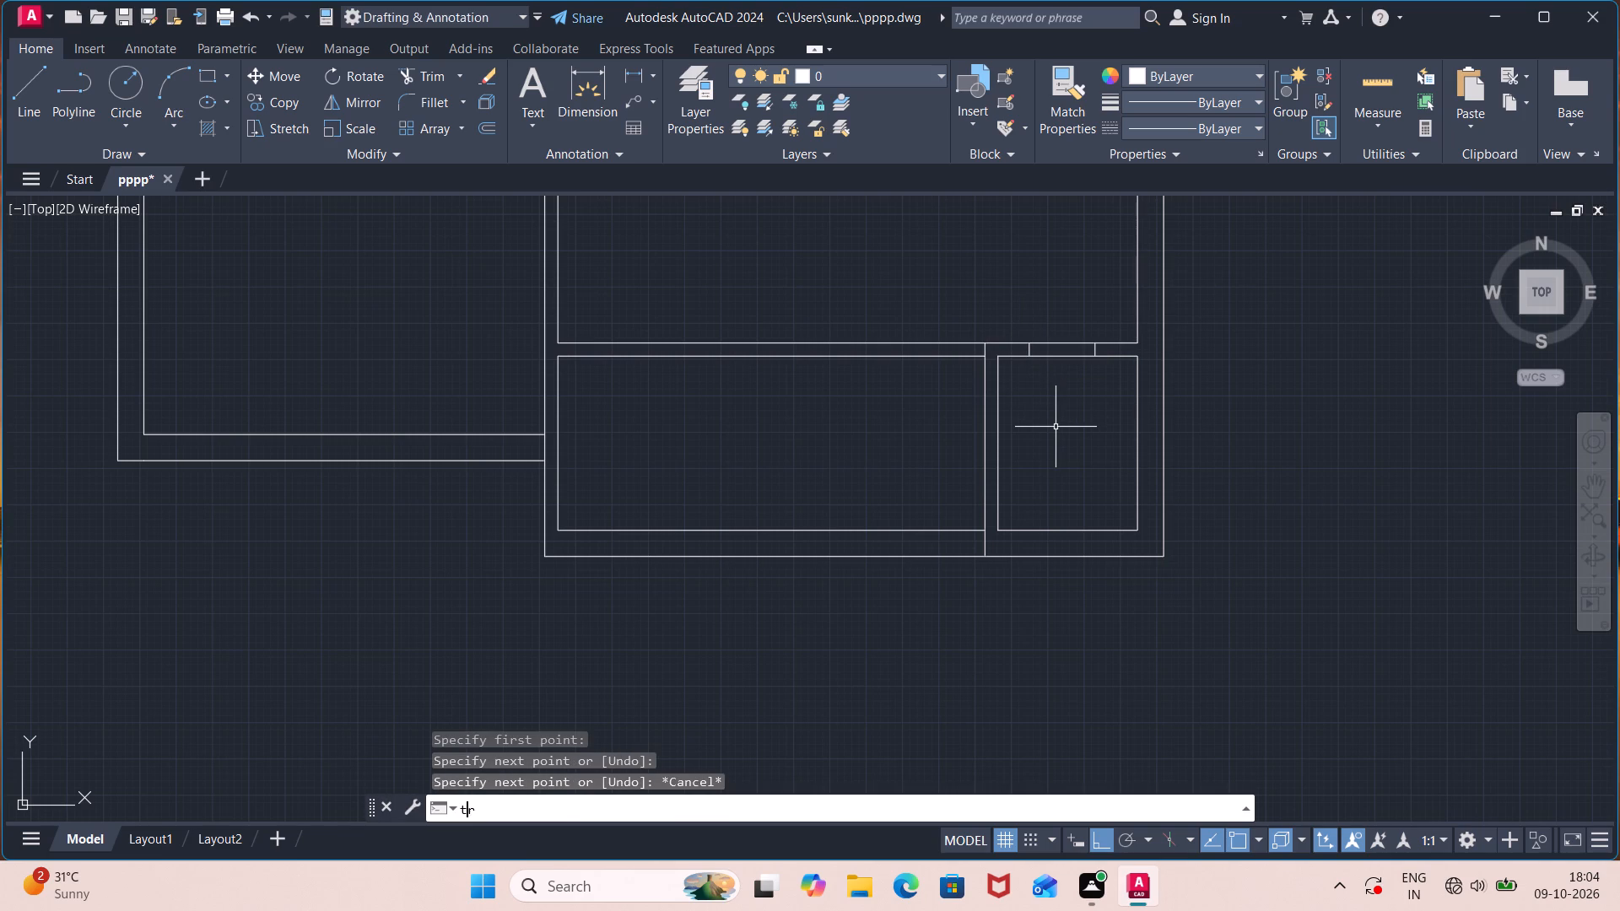
pyautogui.press('Return')
pyautogui.click(1069, 321)
pyautogui.click(1056, 369)
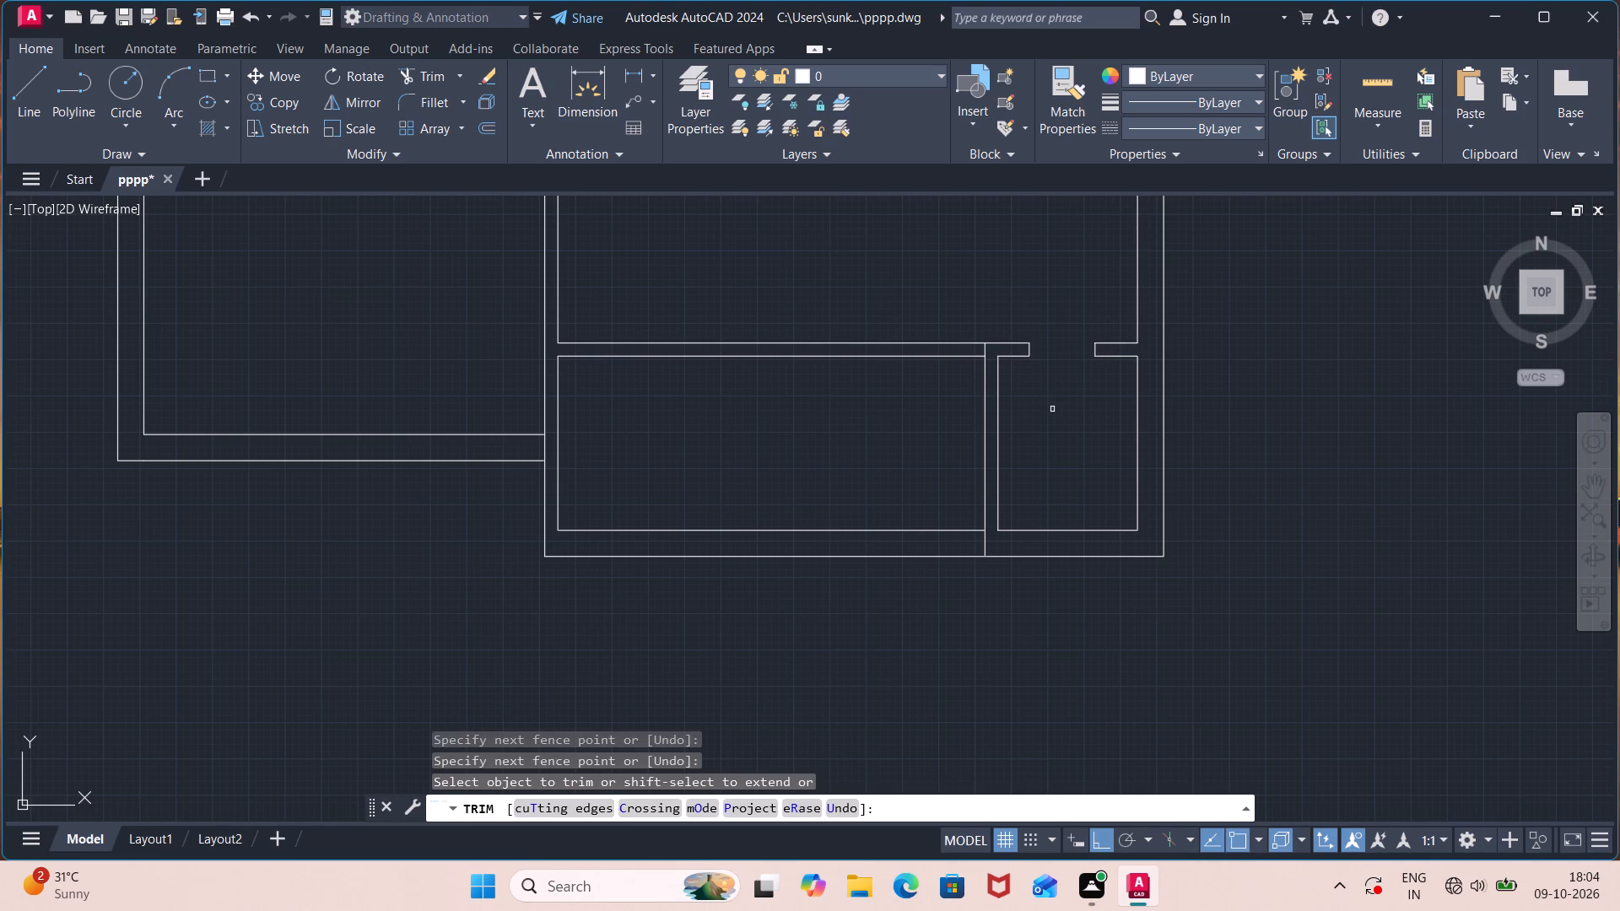
pyautogui.press('Escape')
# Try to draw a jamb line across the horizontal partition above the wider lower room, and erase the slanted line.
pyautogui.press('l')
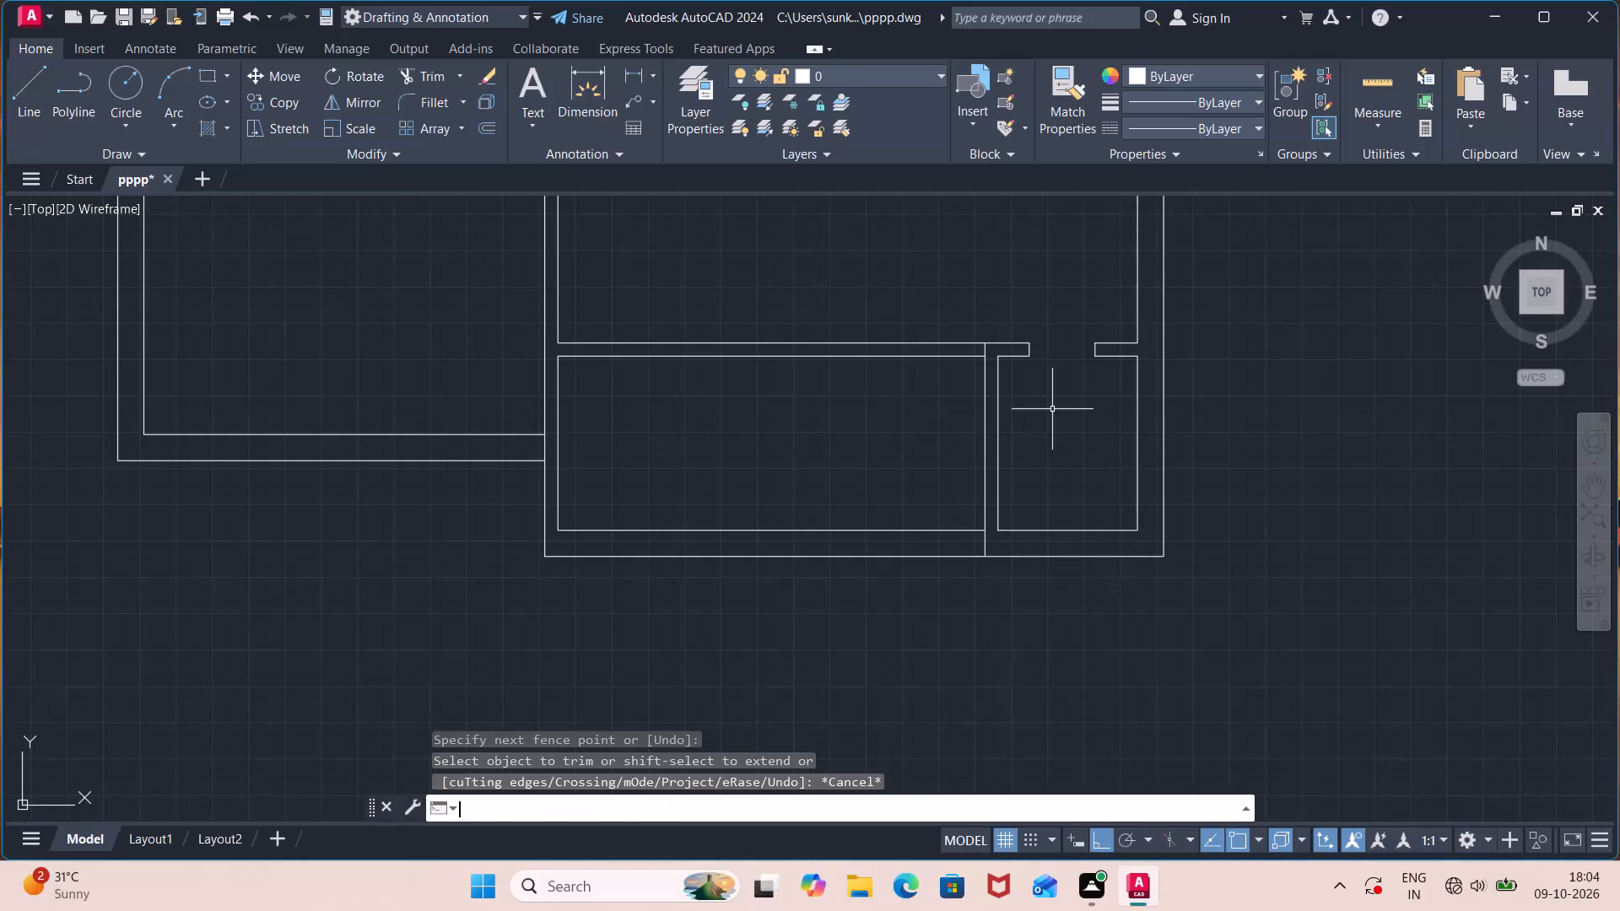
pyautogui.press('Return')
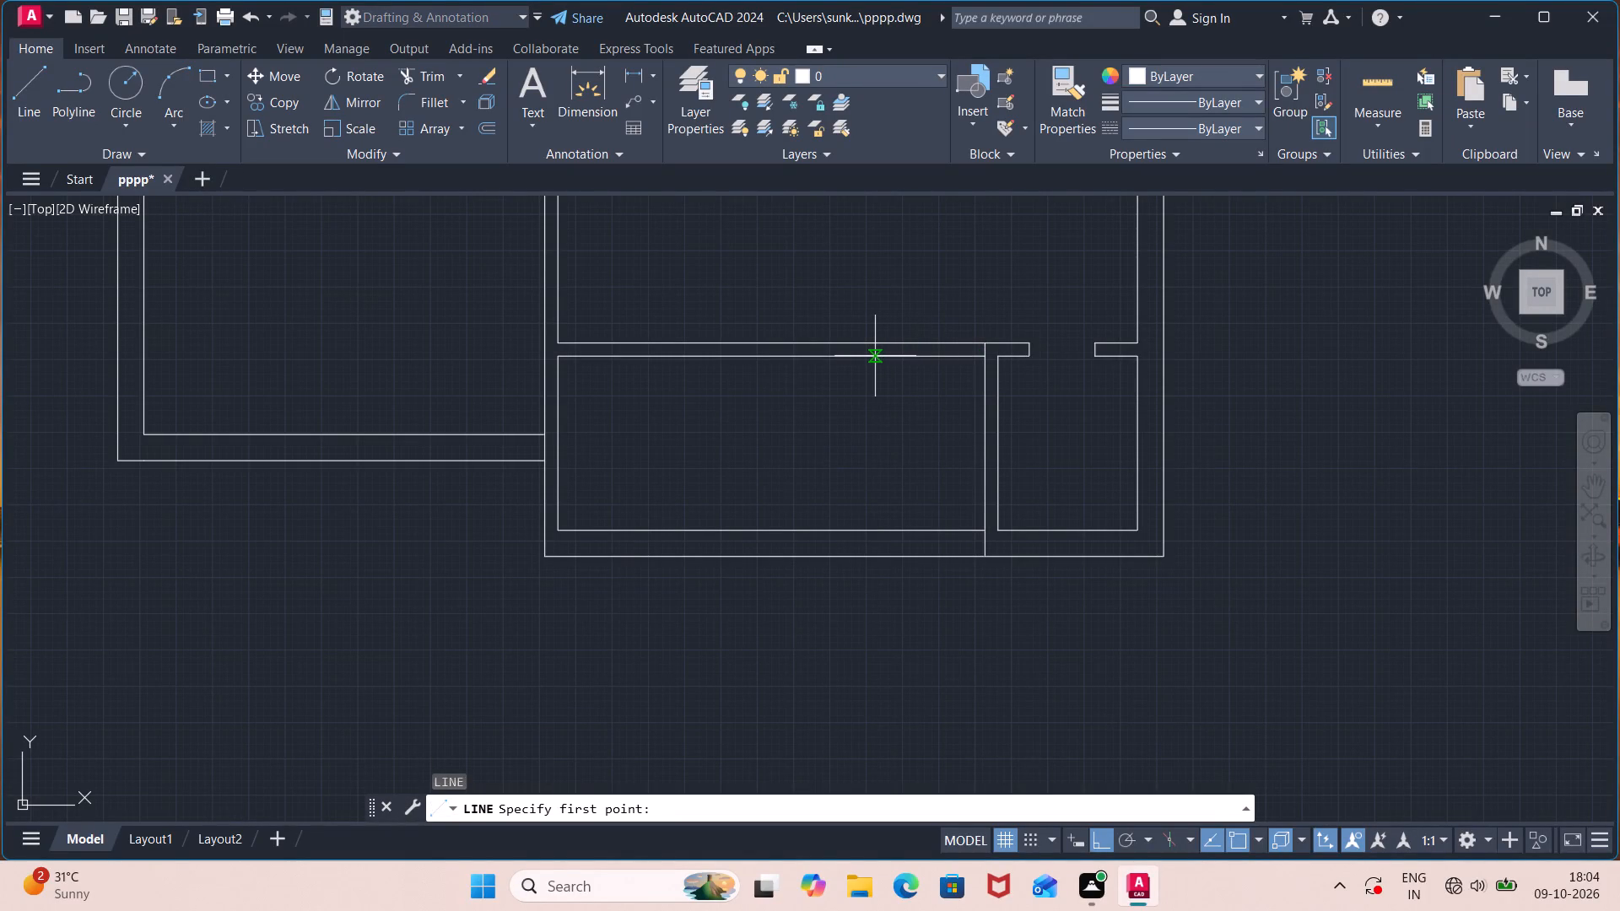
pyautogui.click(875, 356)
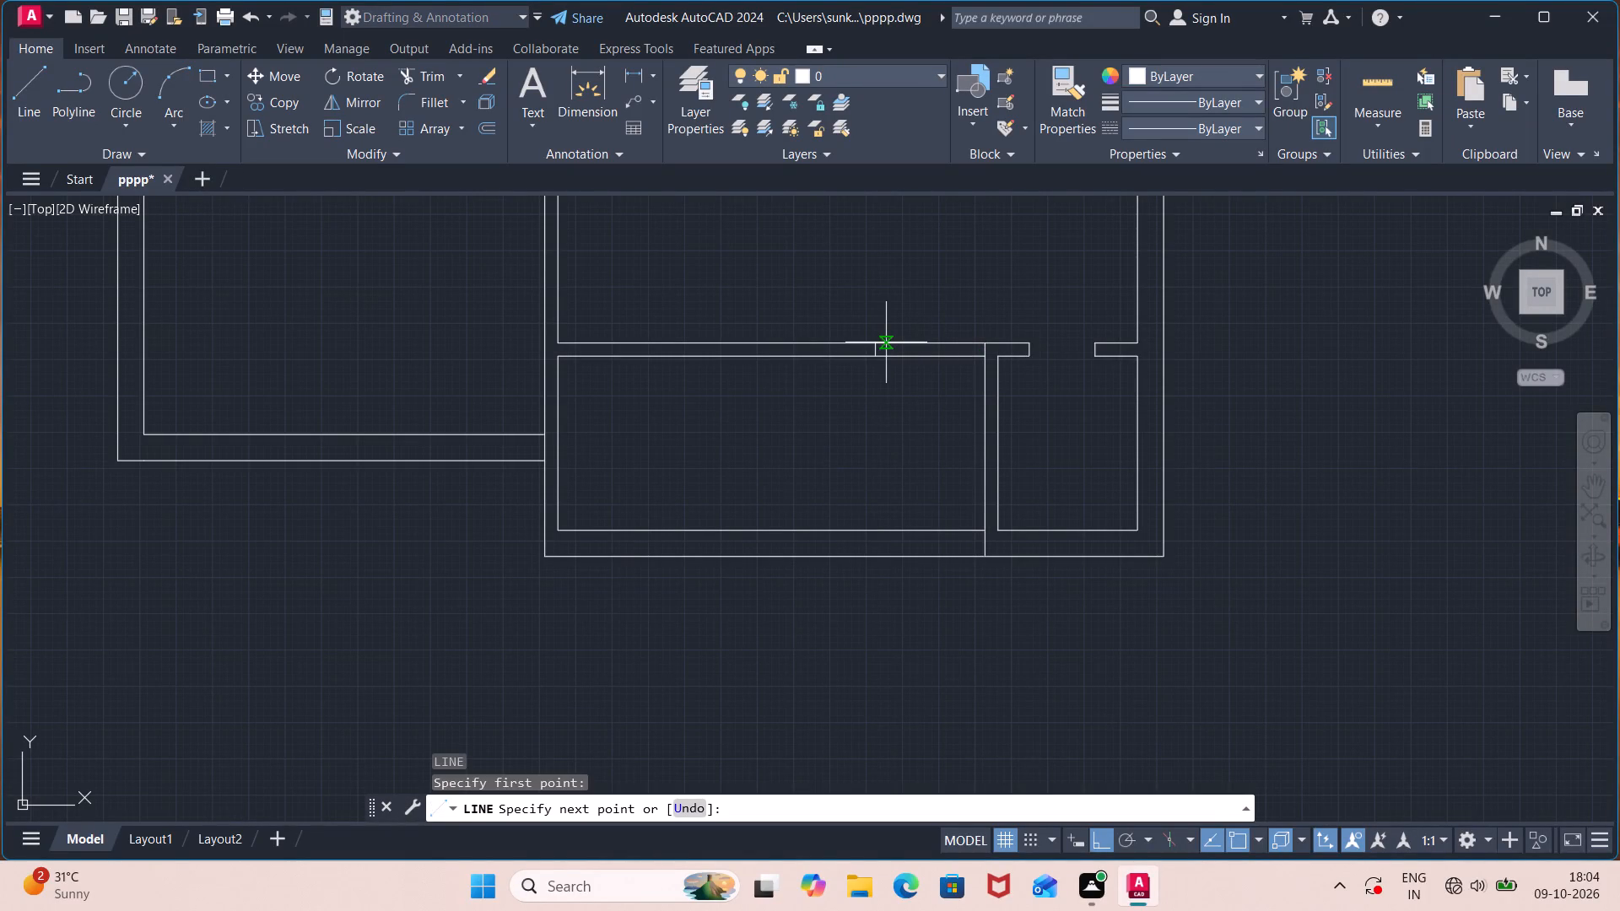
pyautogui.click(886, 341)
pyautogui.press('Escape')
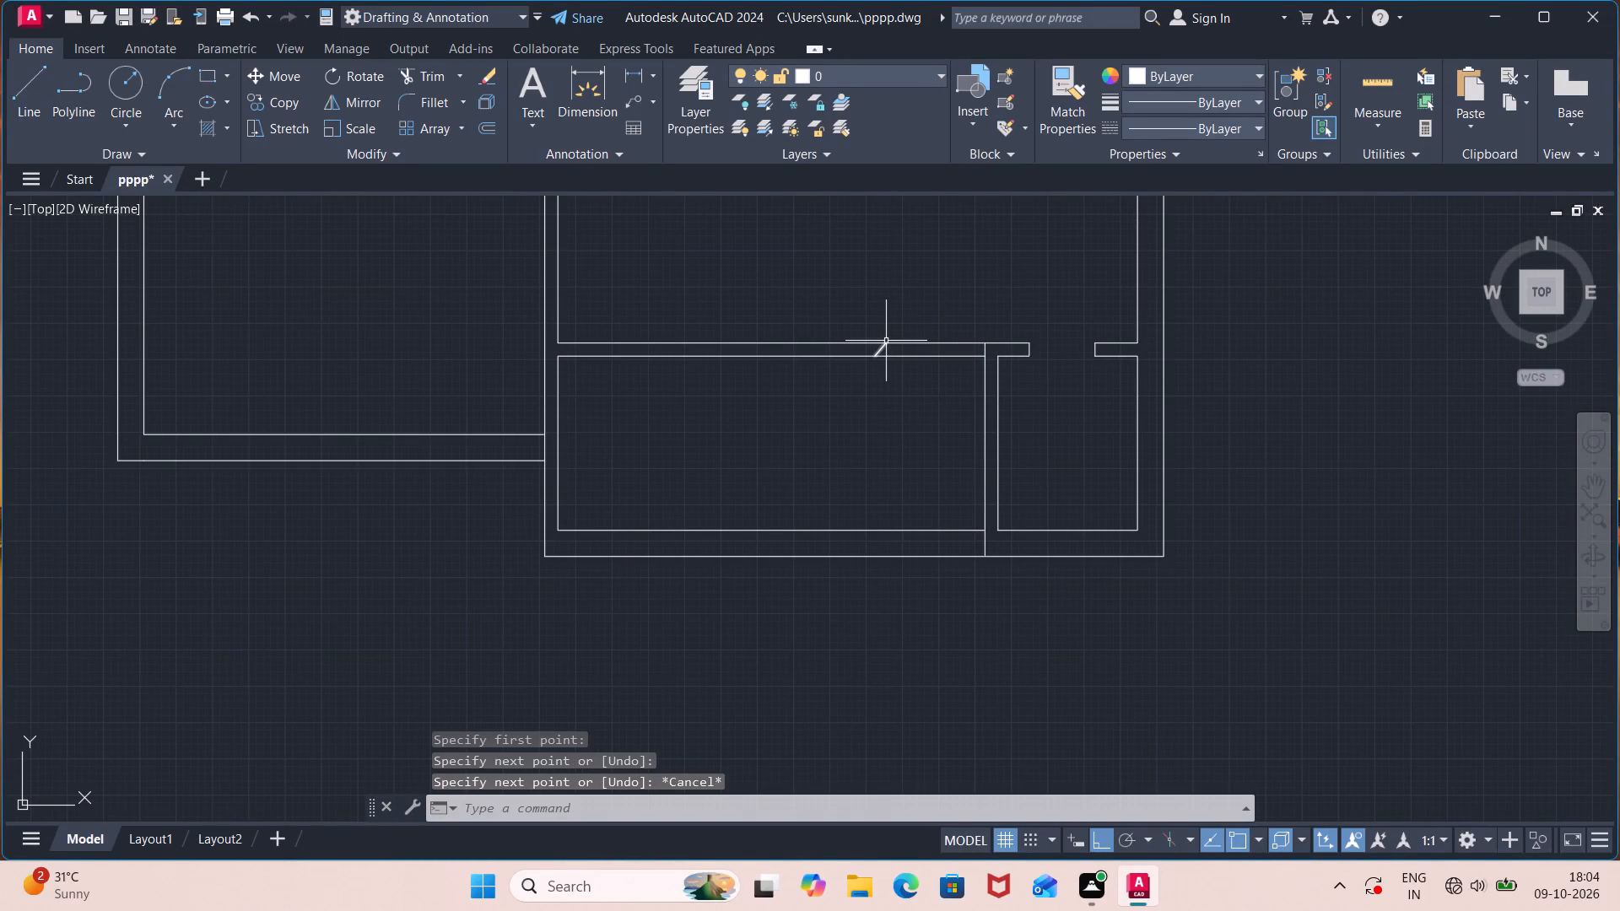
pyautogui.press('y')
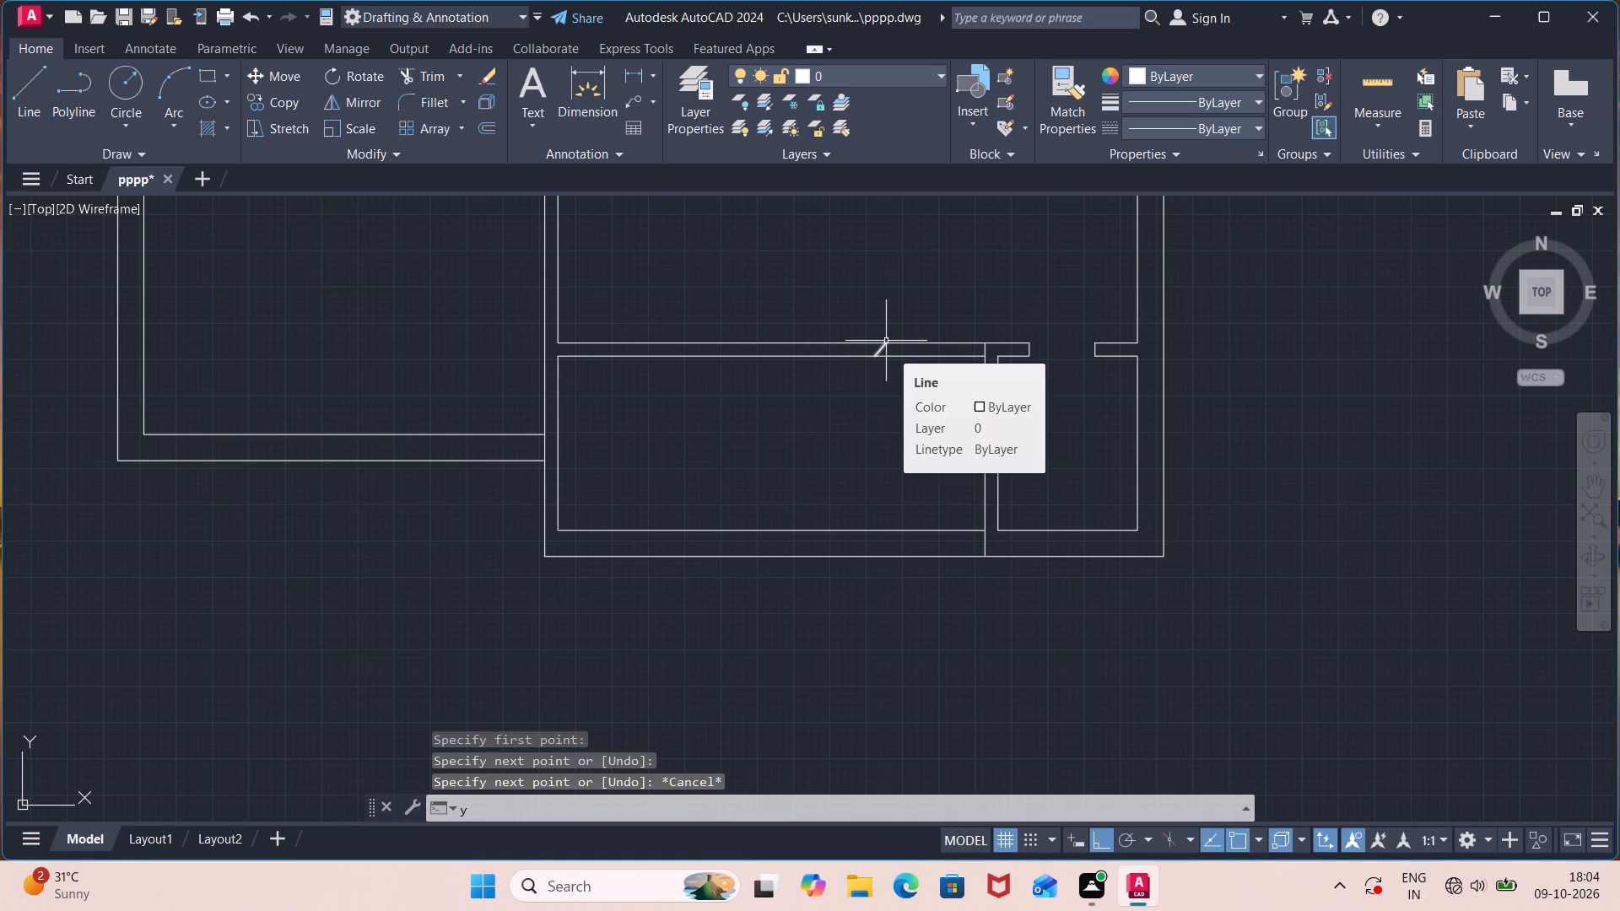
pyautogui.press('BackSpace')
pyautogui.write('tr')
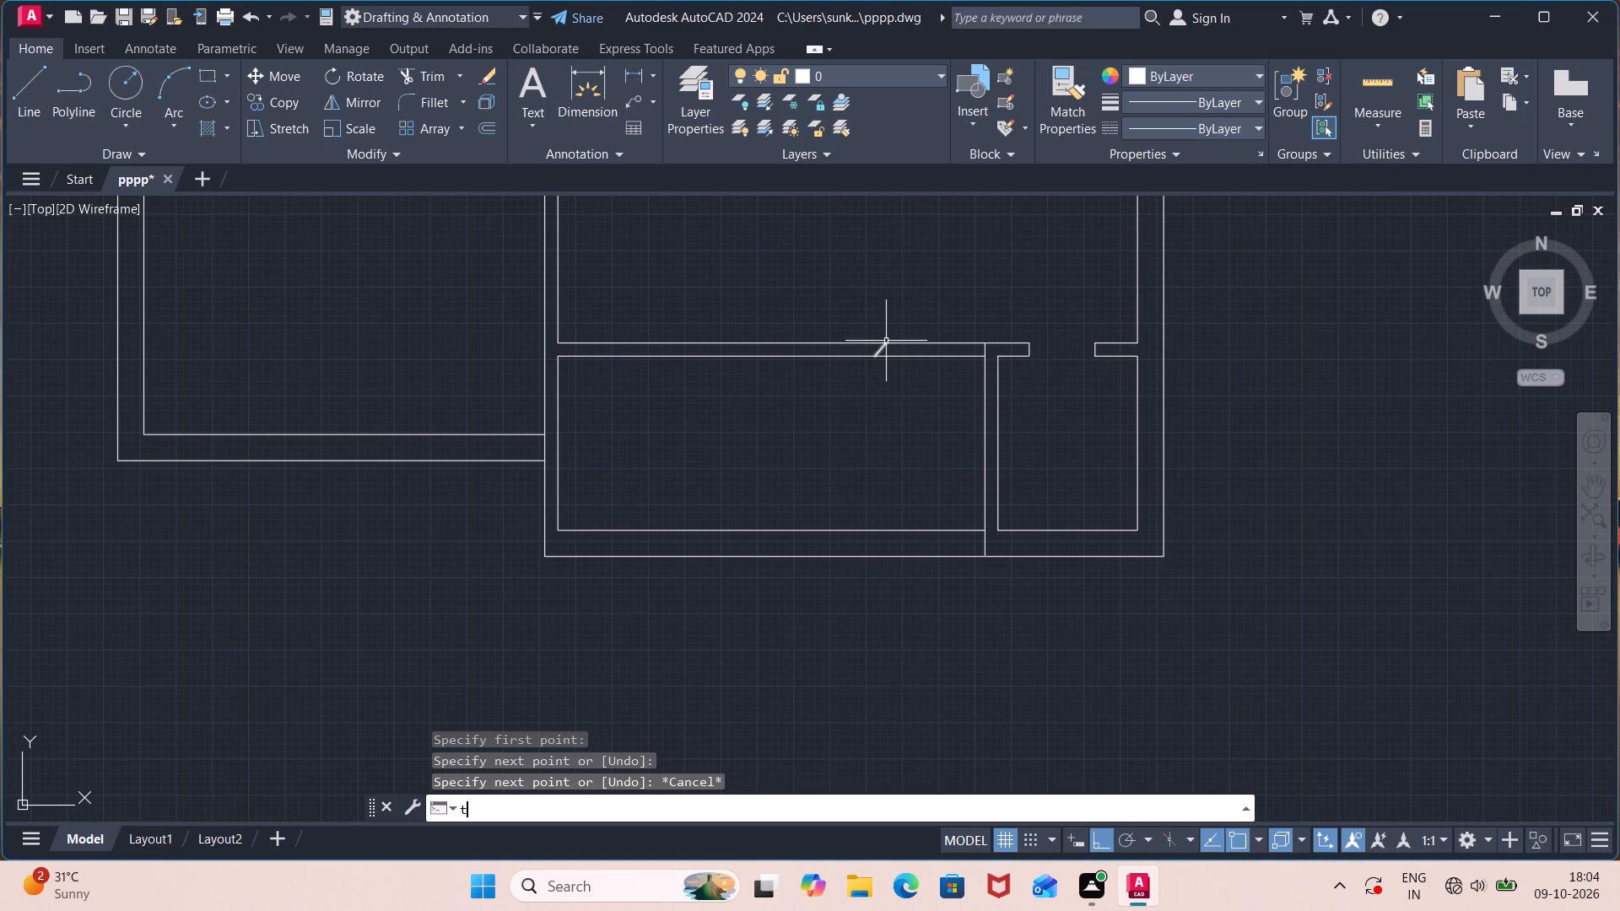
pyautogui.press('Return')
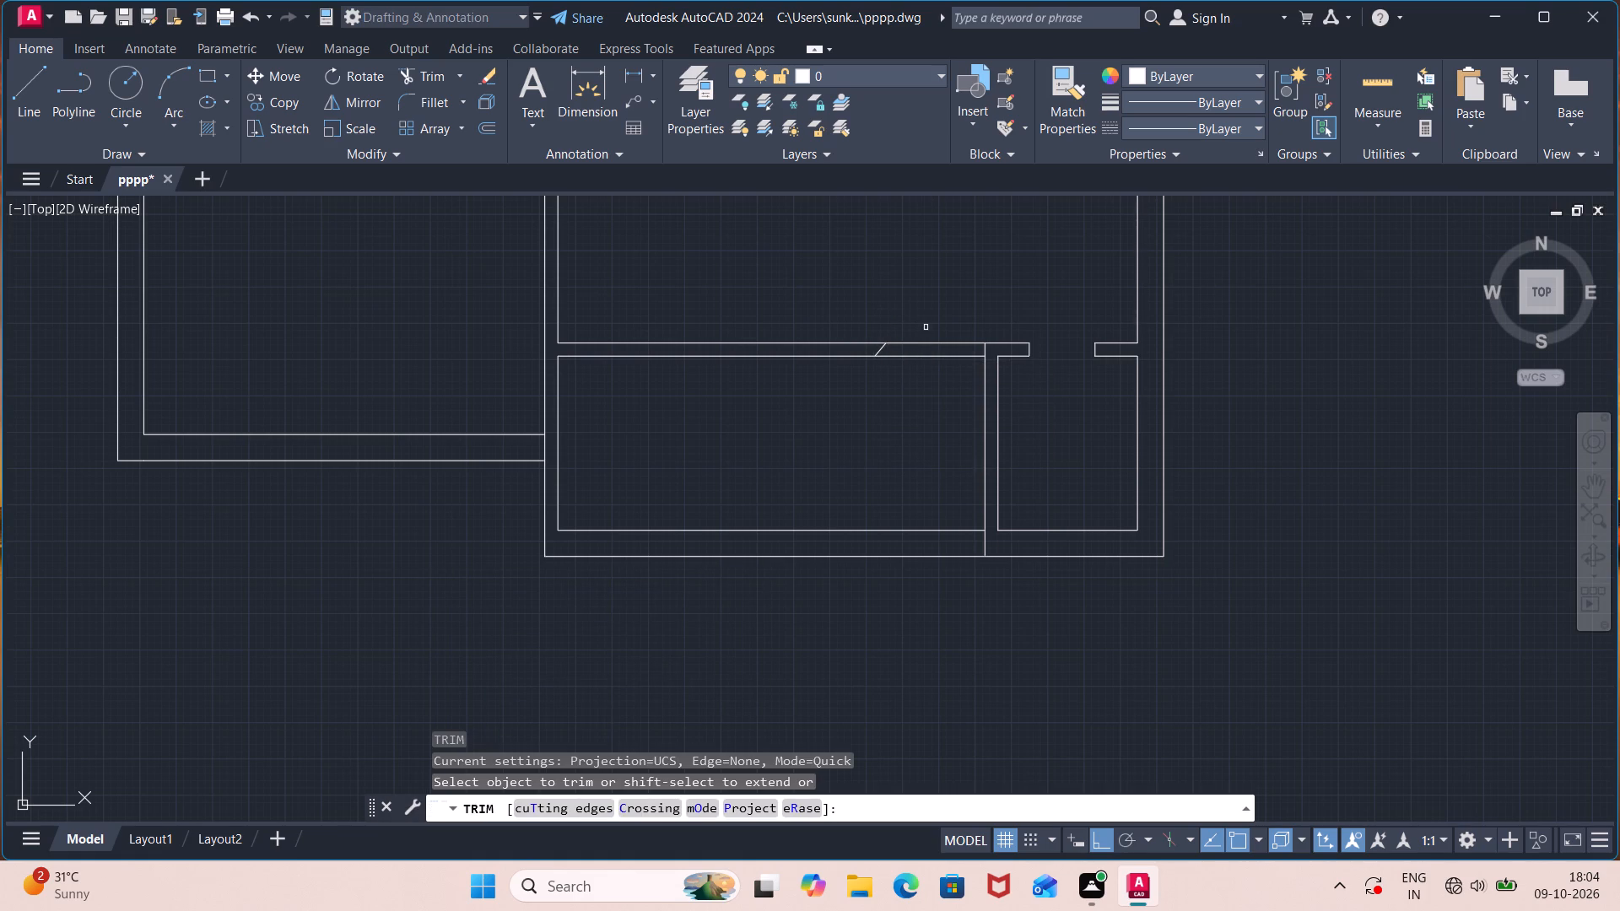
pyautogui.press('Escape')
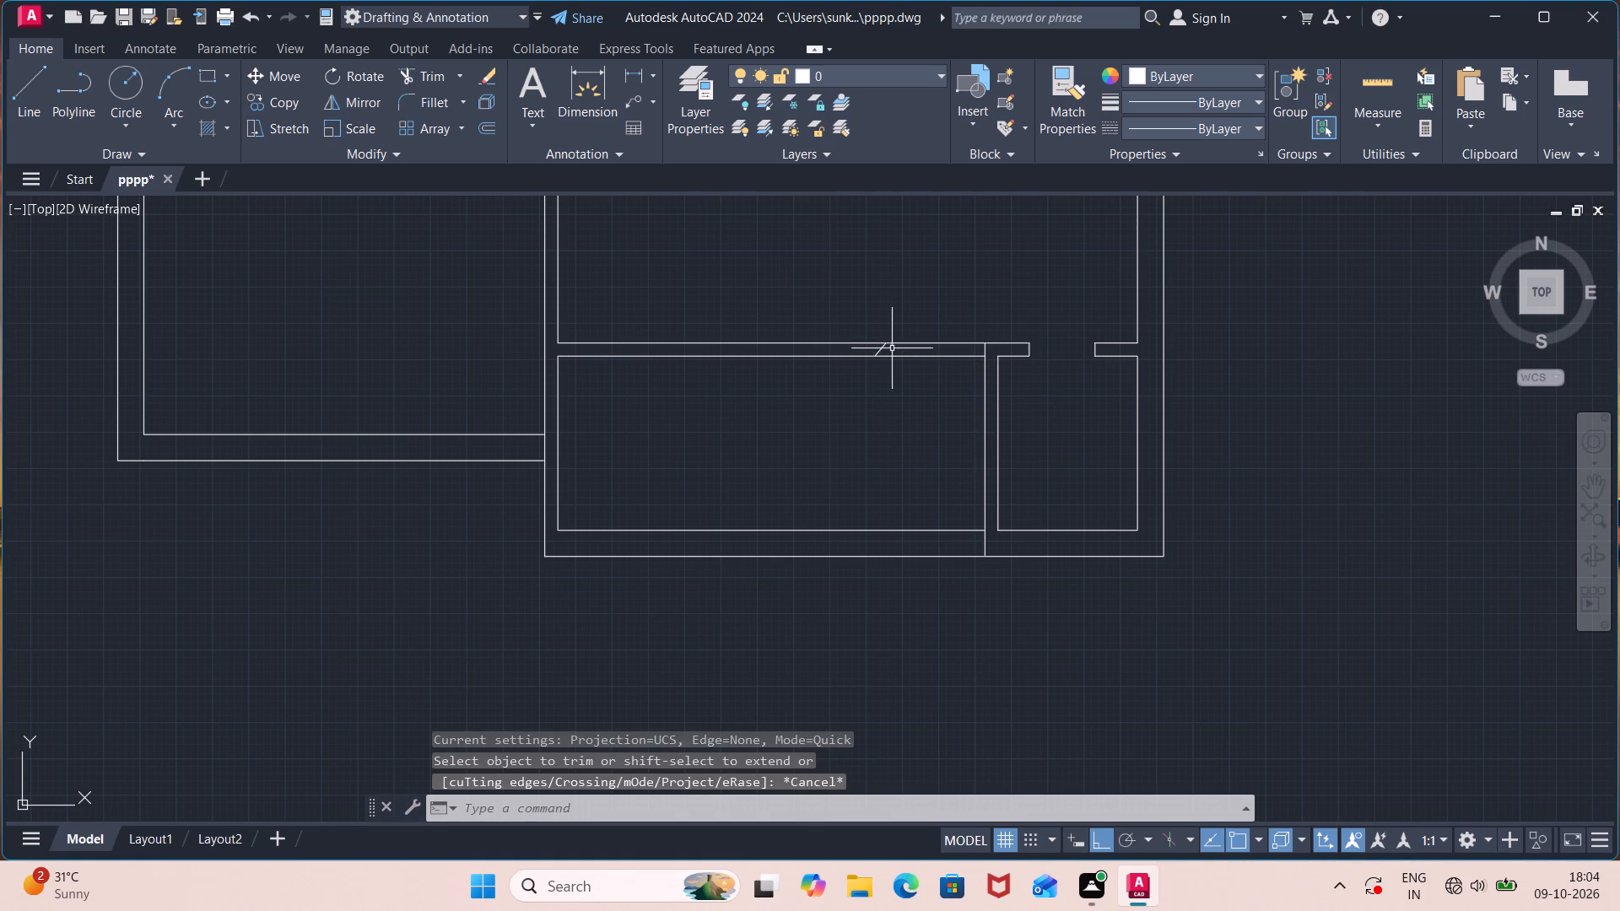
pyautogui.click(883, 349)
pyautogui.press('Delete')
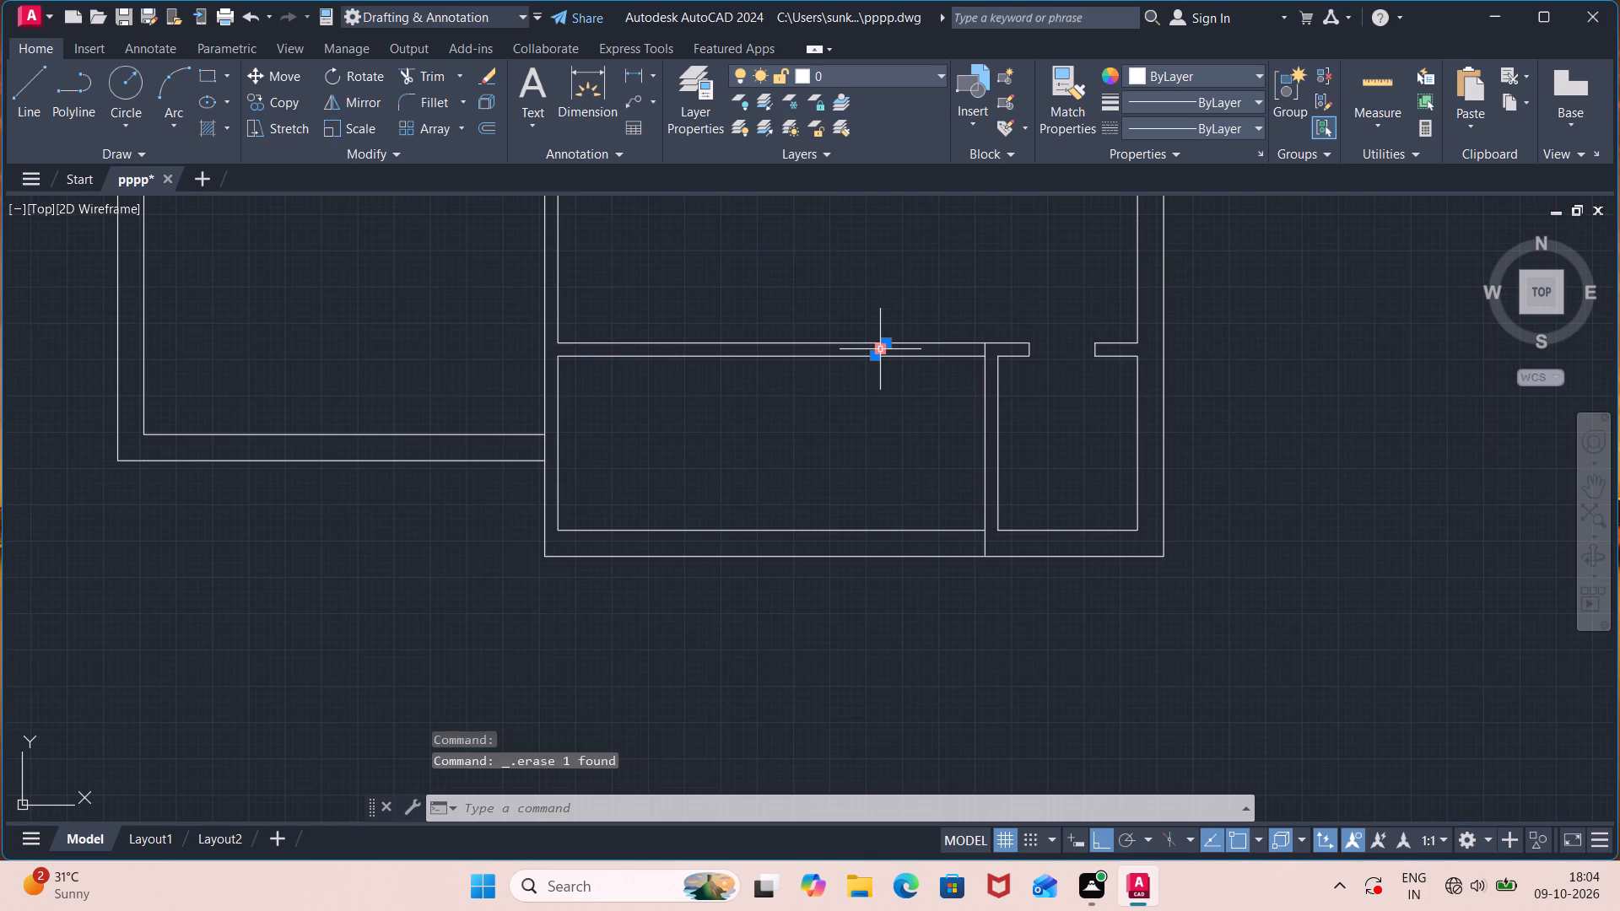
# Draw a straight vertical jamb line across the horizontal partition above the wider lower room, a short distance left of the vertical partition.
pyautogui.press('l')
pyautogui.press('Return')
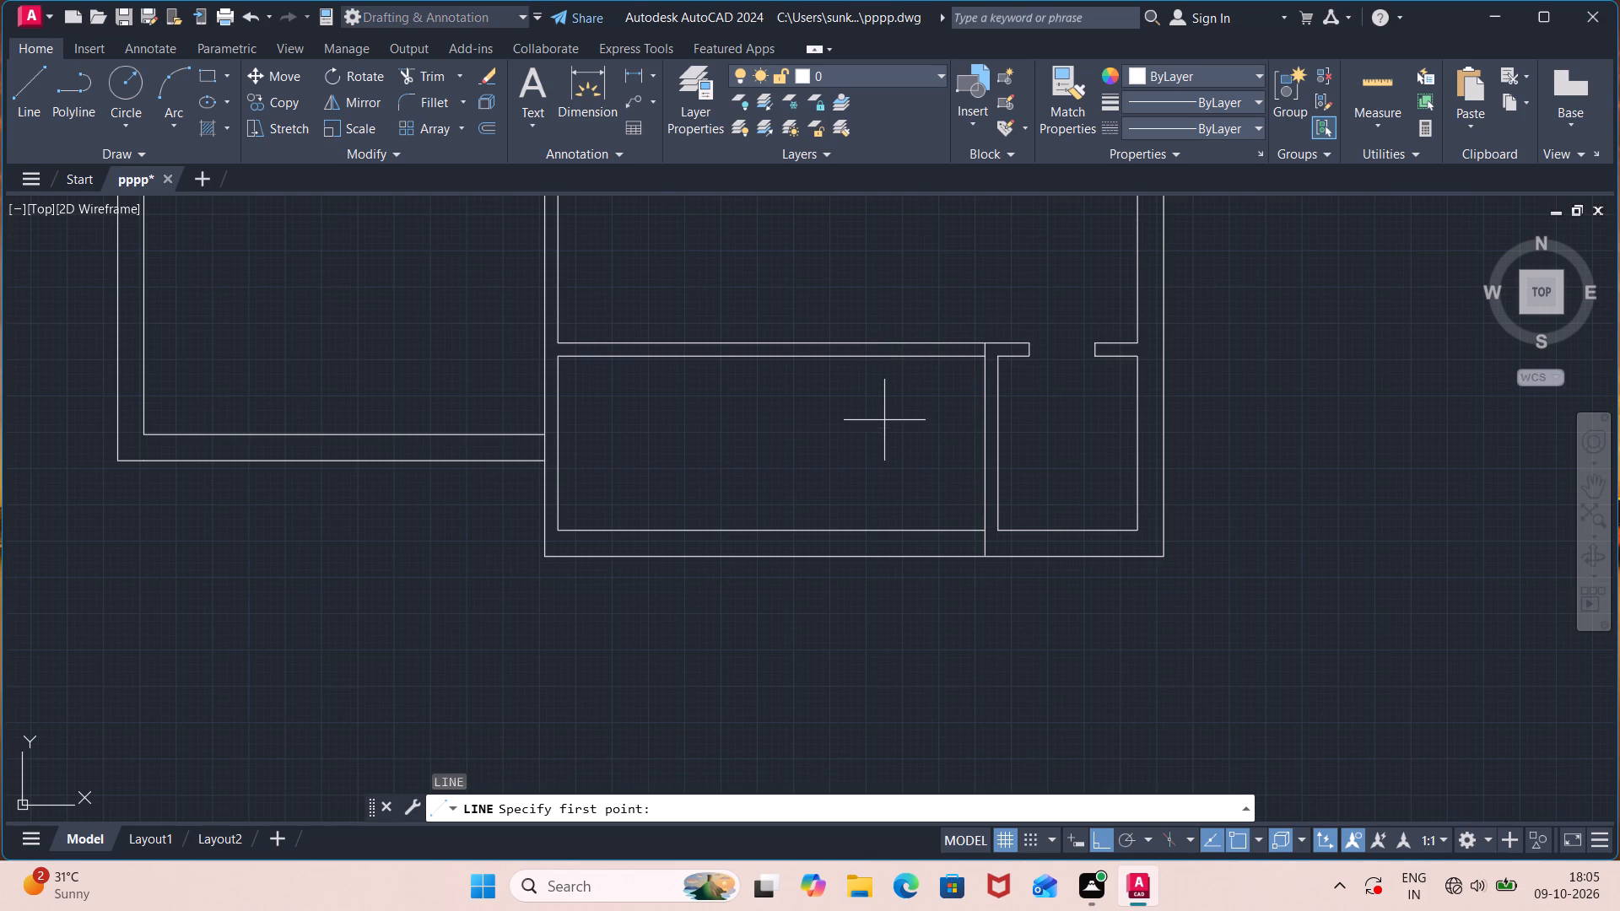
pyautogui.click(880, 341)
pyautogui.click(880, 353)
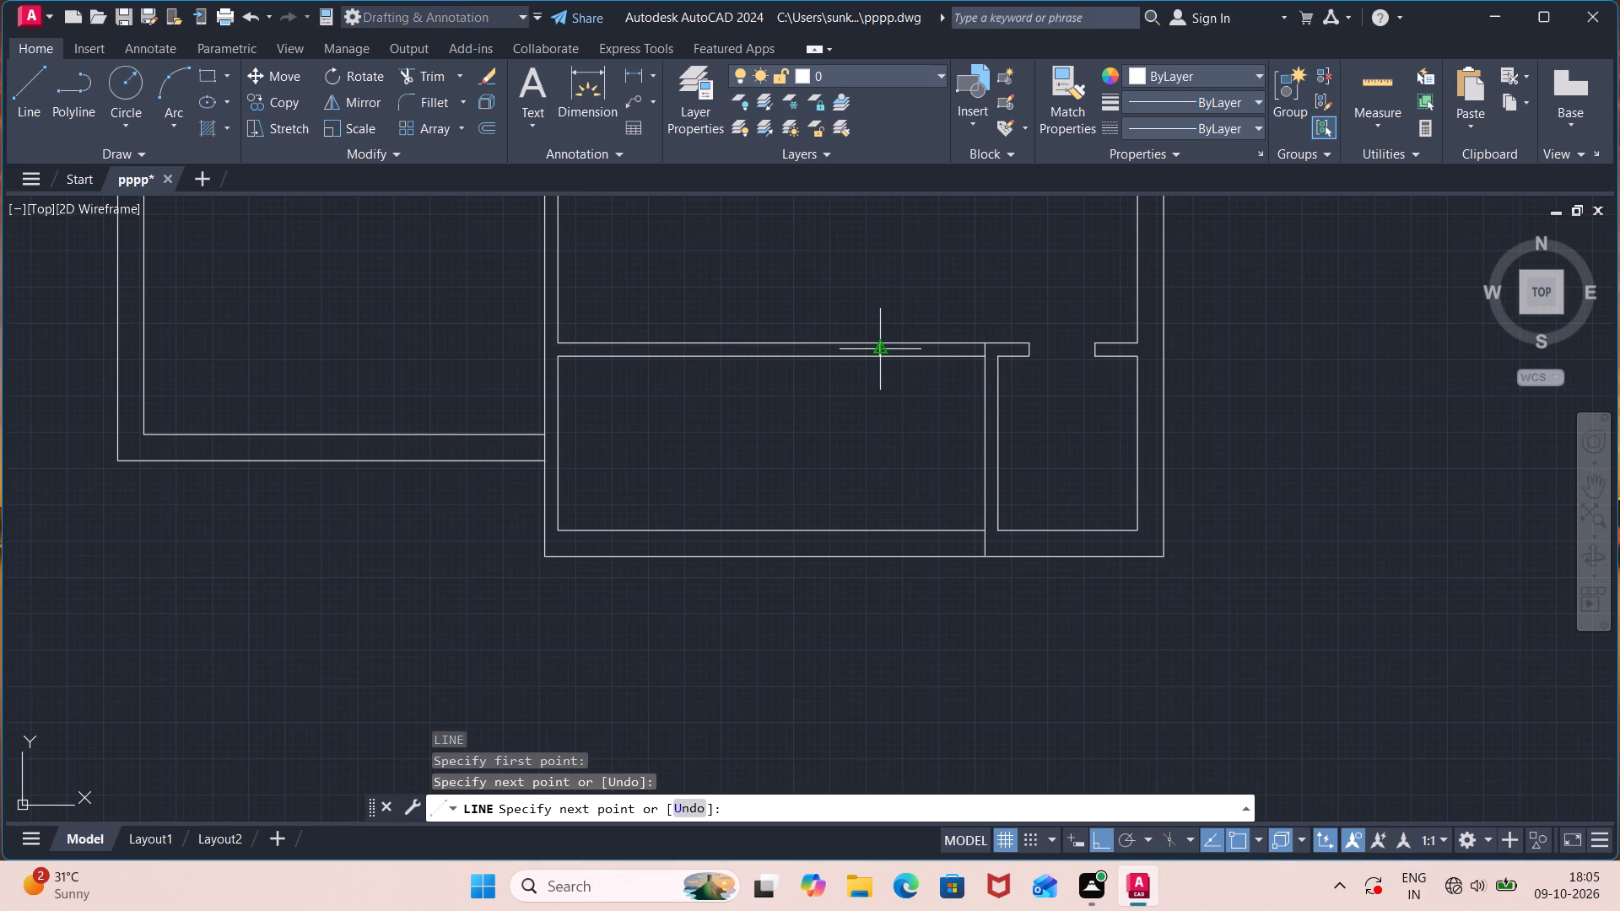
pyautogui.press('Escape')
# Trim both horizontal partition lines between the new jamb line and the vertical partition to open the wider room's doorway.
pyautogui.press('t')
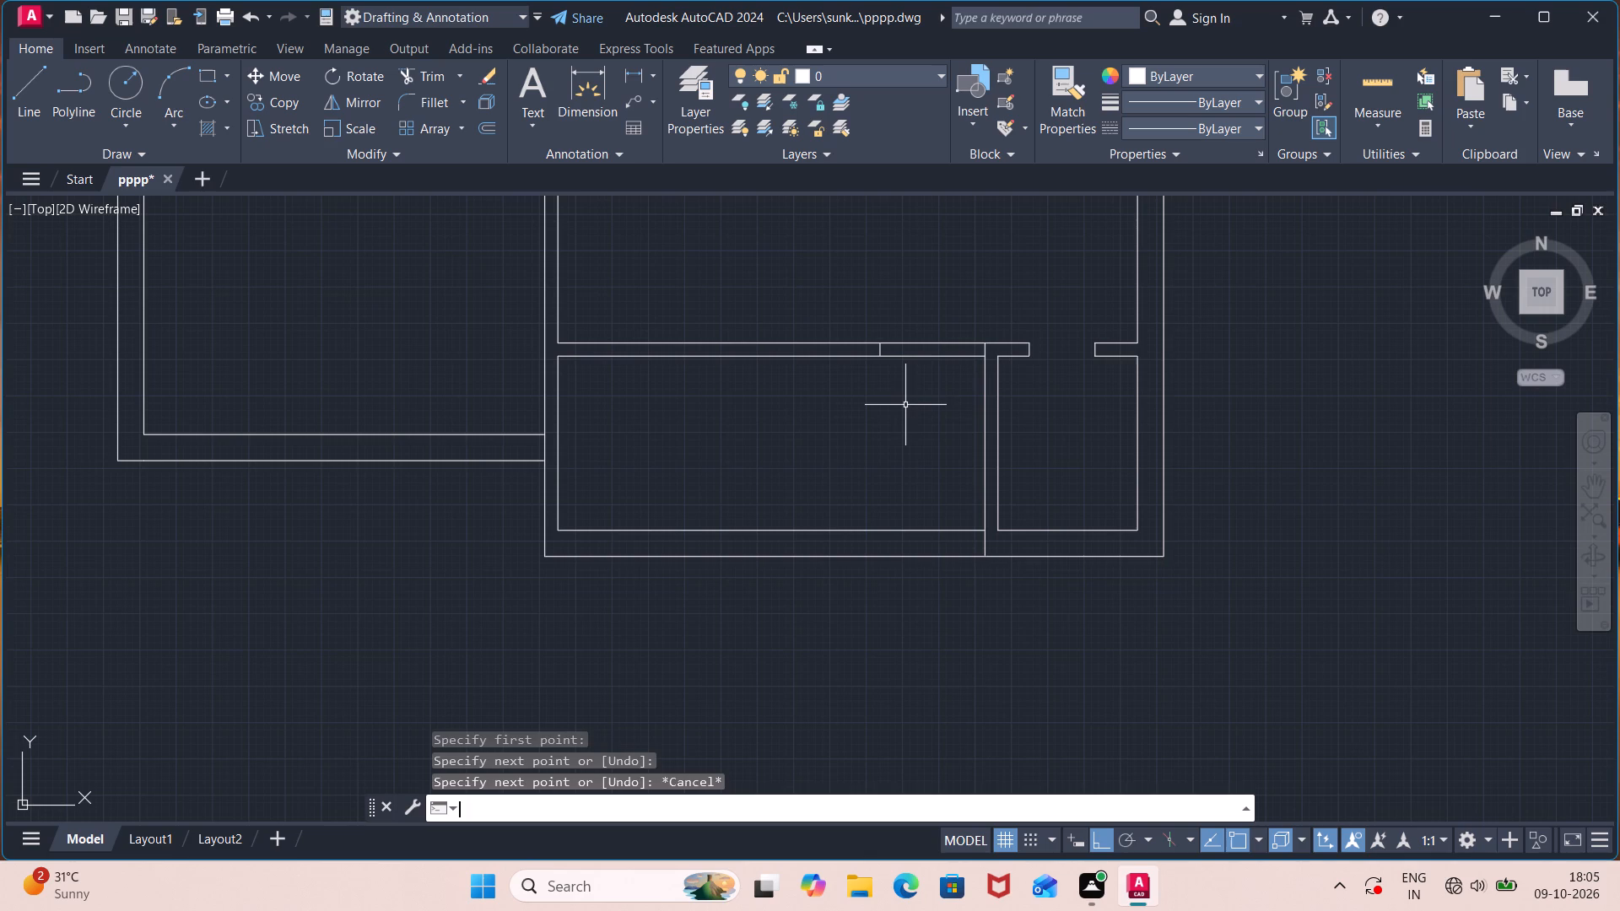
pyautogui.press('r')
pyautogui.press('Return')
pyautogui.click(924, 321)
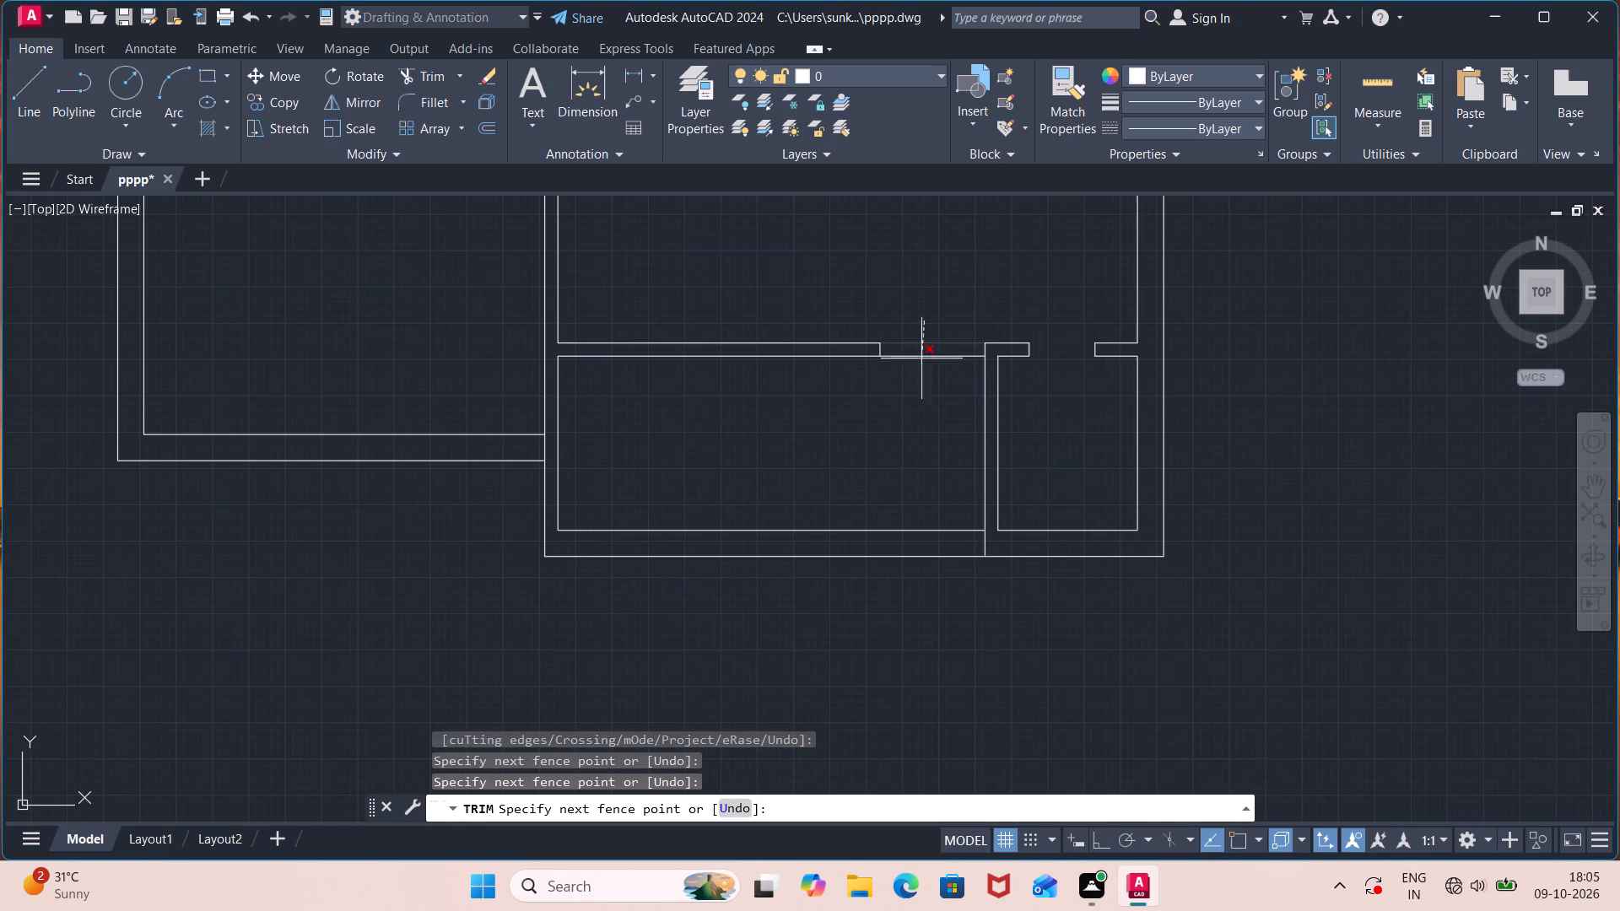
pyautogui.click(916, 378)
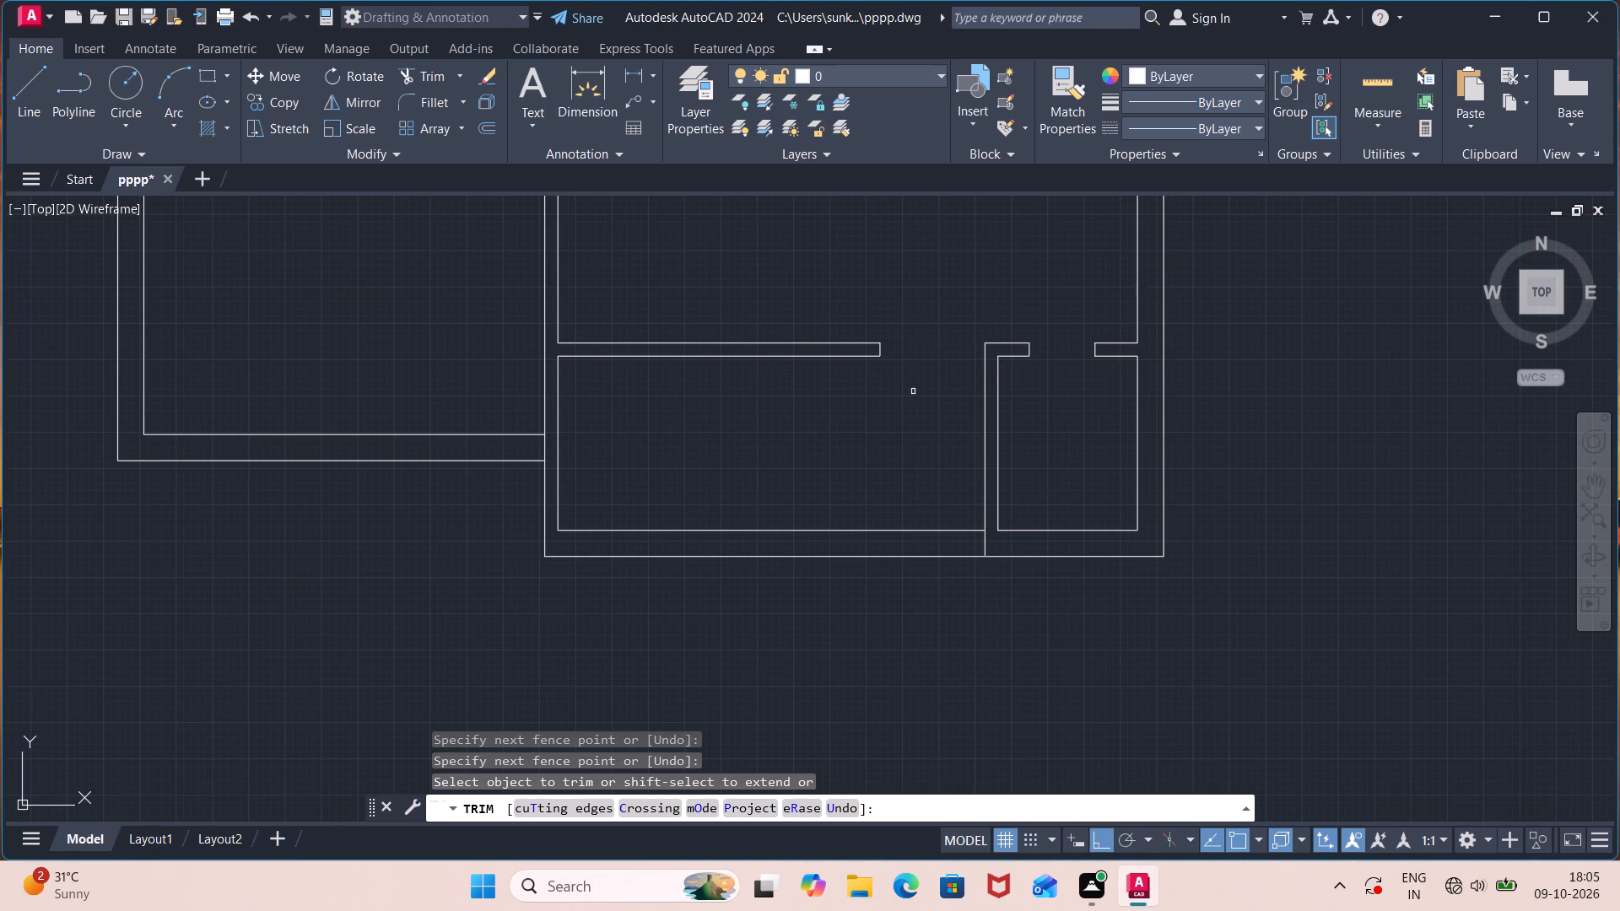
pyautogui.press('l')
pyautogui.press('Escape')
# Draw a short vertical line across the bottom outer wall near the wider lower room's left corner.
pyautogui.press('l')
pyautogui.press('Return')
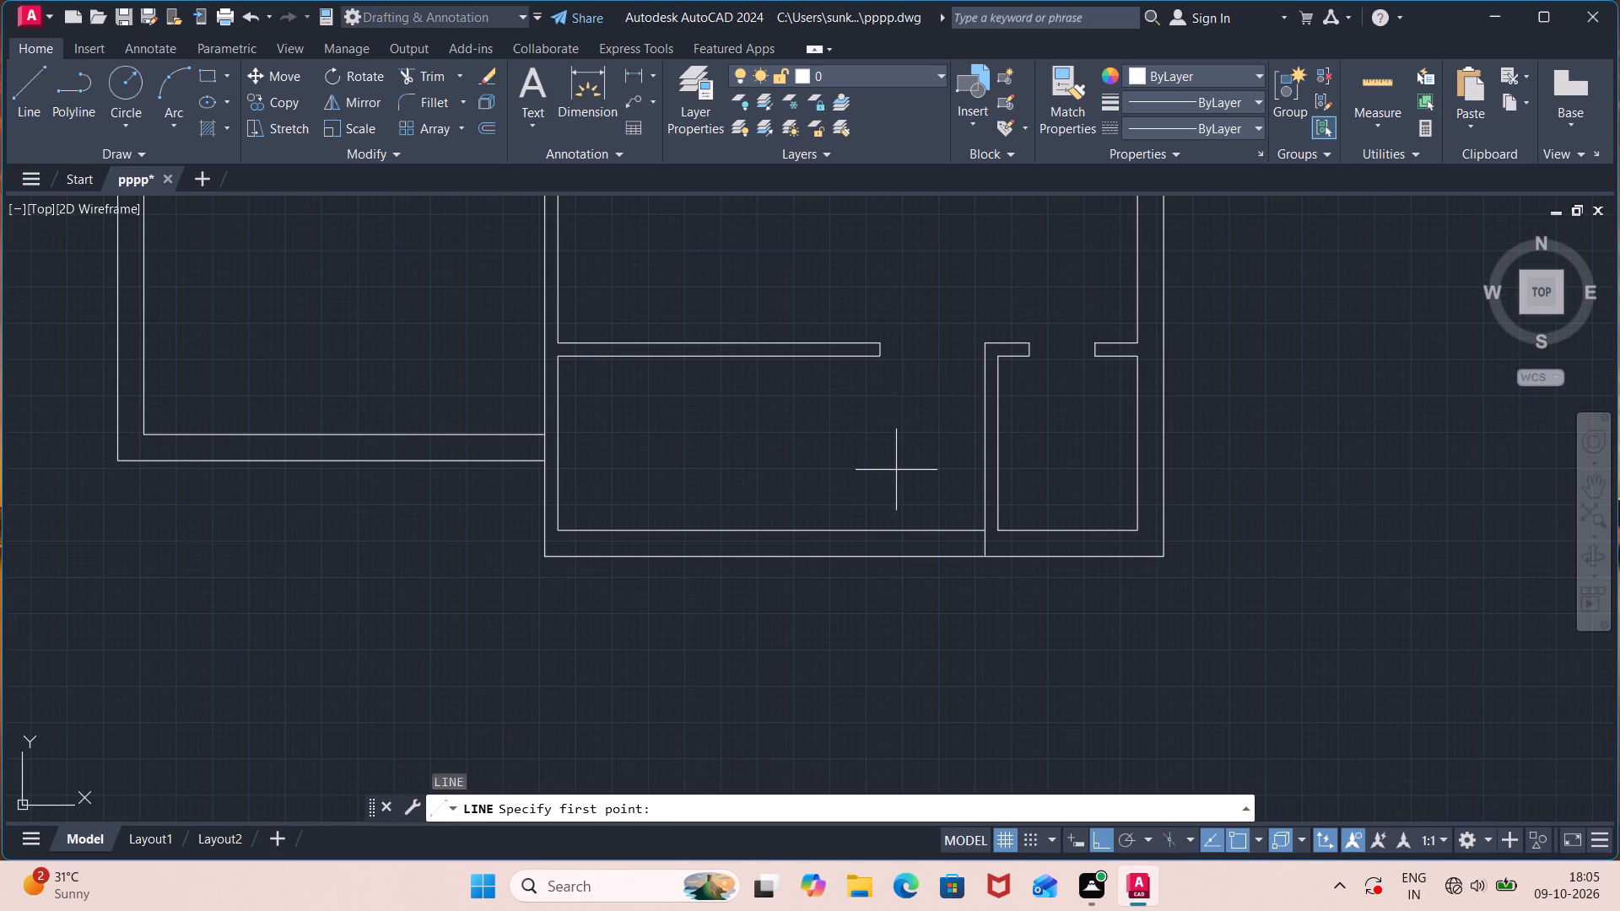
pyautogui.click(597, 531)
pyautogui.click(598, 556)
pyautogui.press('Escape')
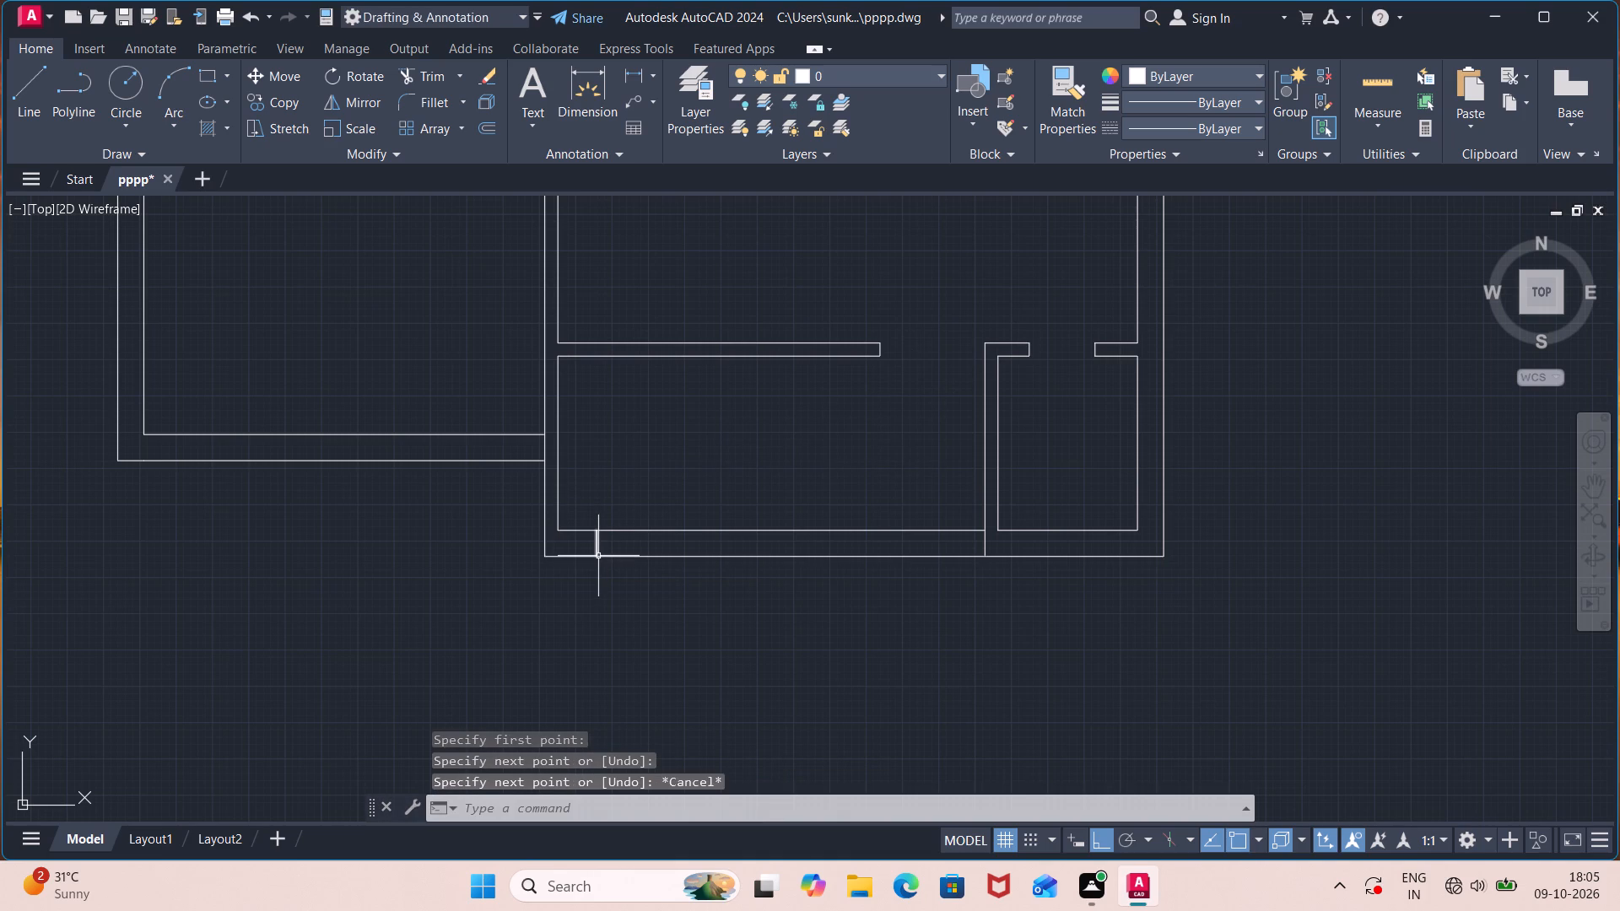
pyautogui.click(698, 521)
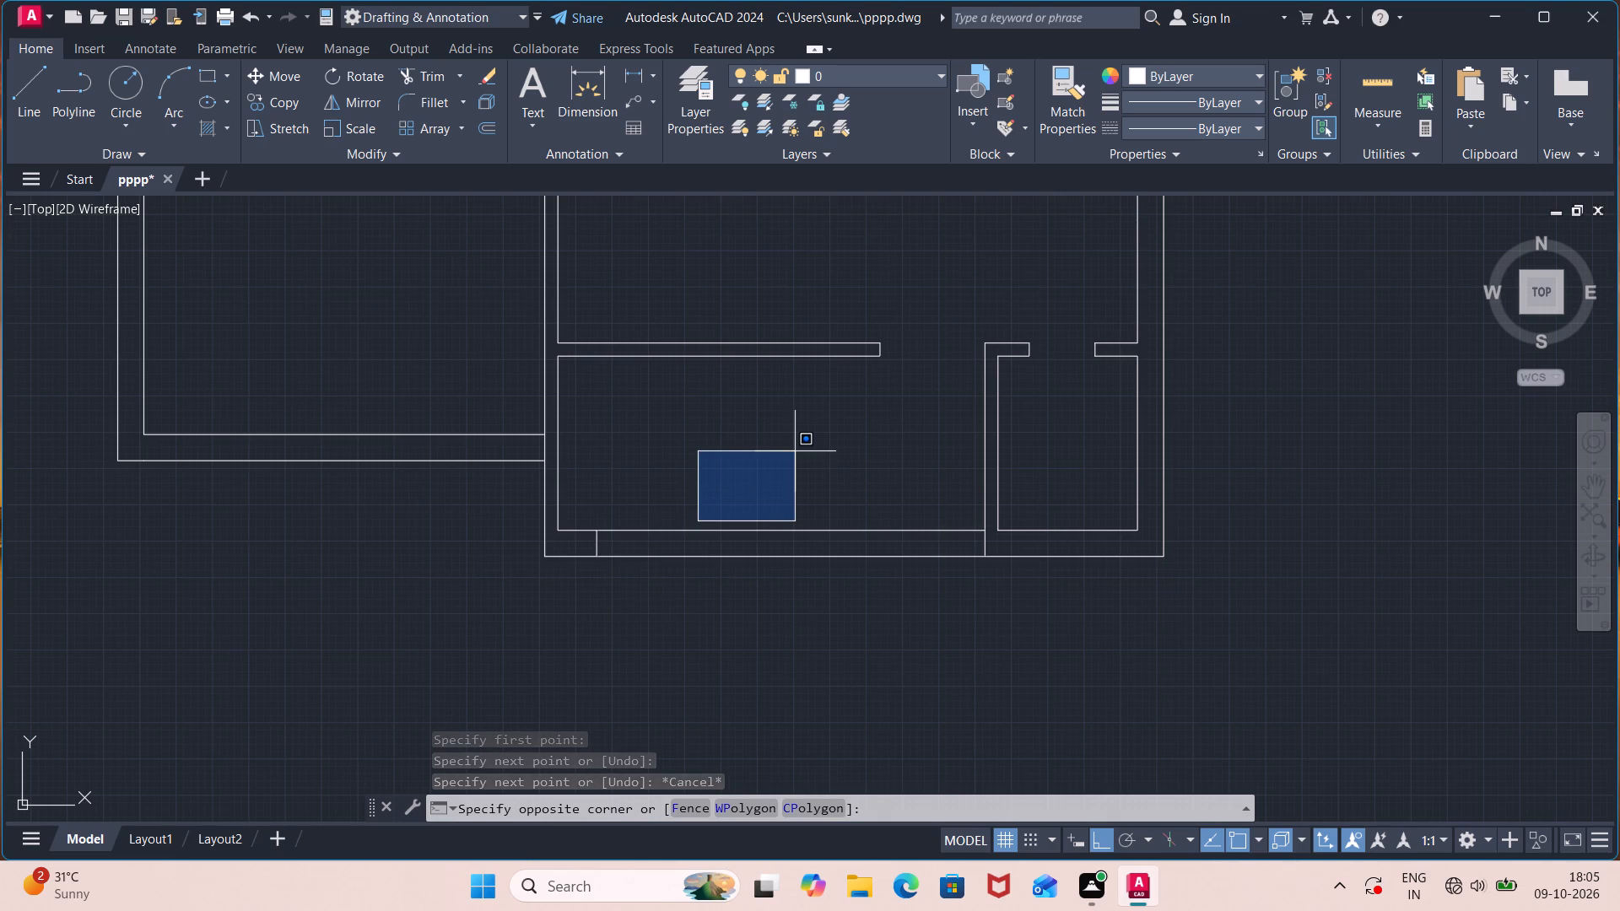
# Trim the inner line of the bottom outer wall between the short jamb line and the vertical partition in the wider lower room.
pyautogui.press('Escape')
pyautogui.press('t')
pyautogui.press('r')
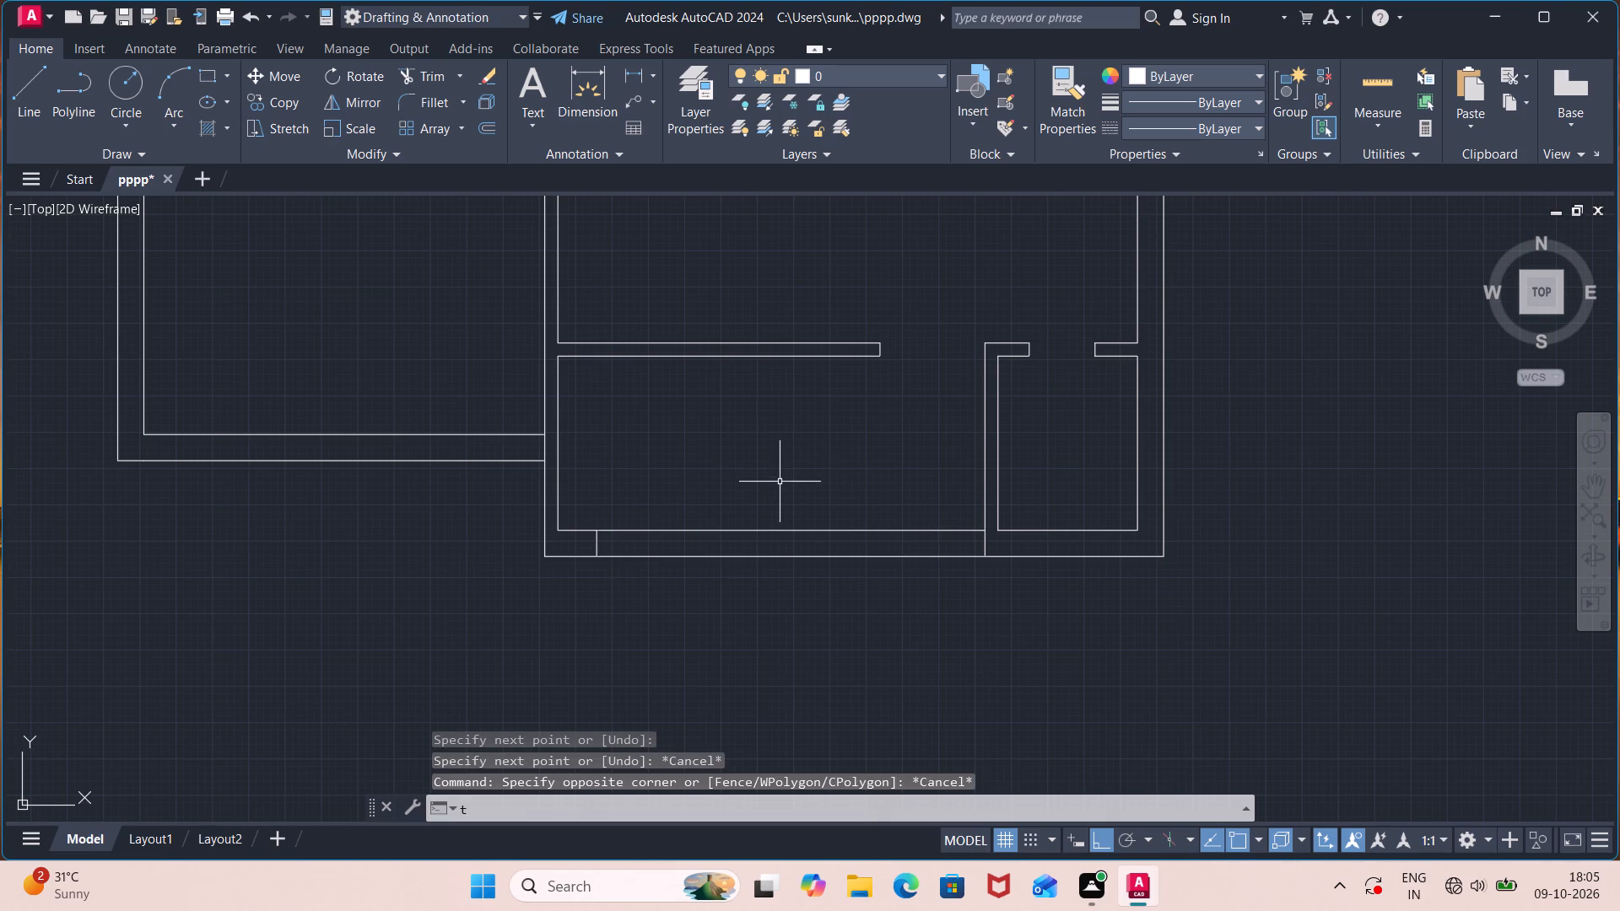
pyautogui.press('Return')
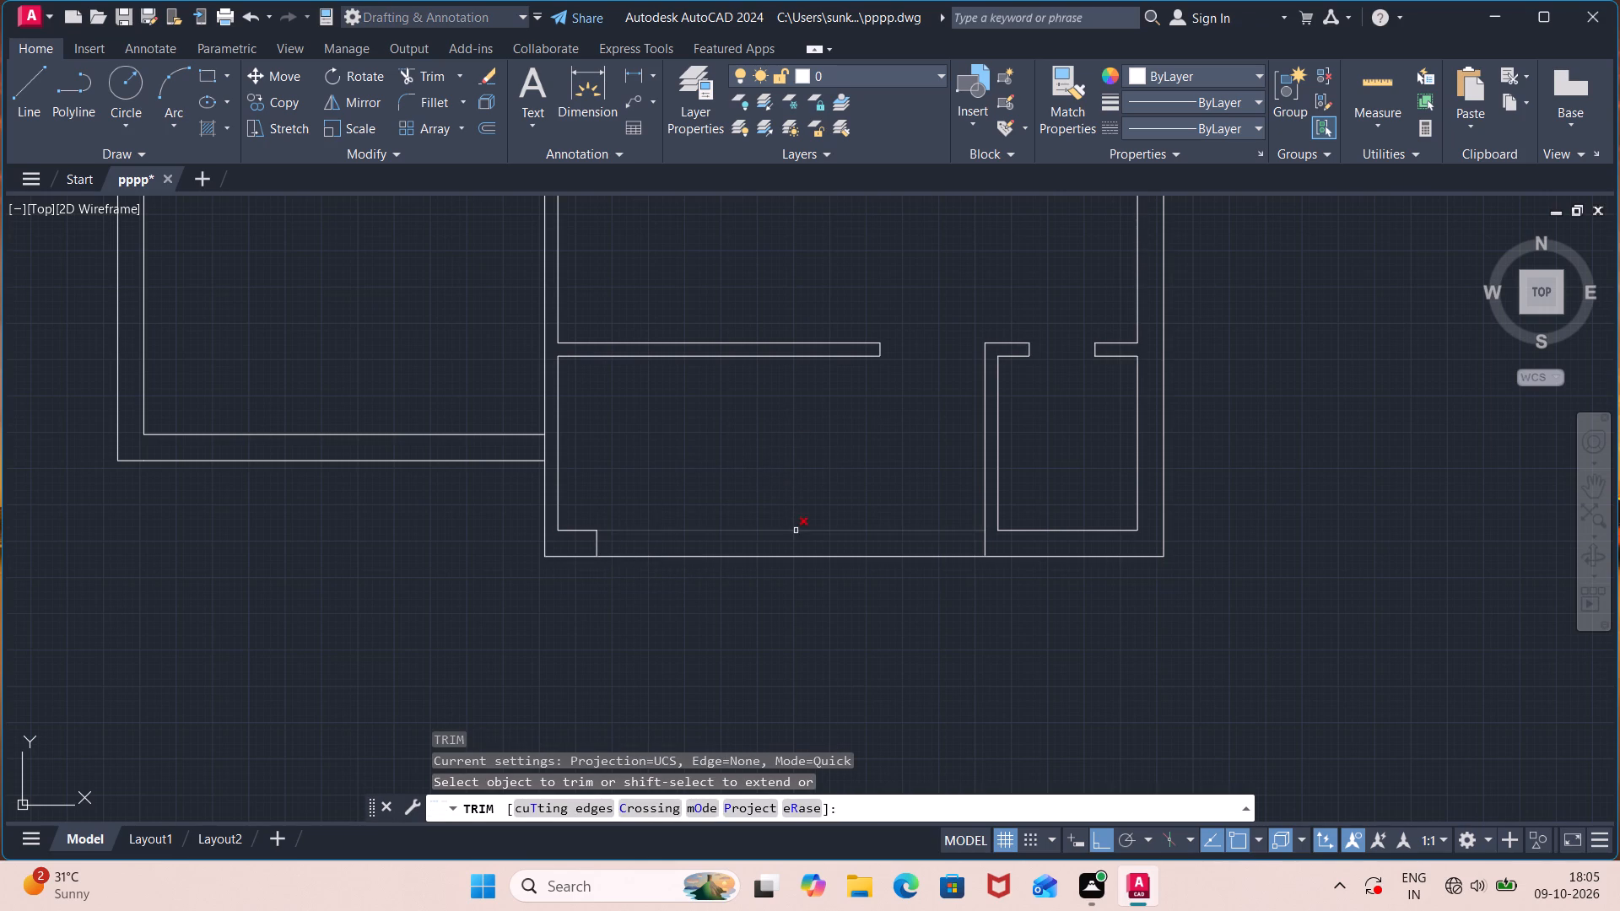
pyautogui.click(796, 531)
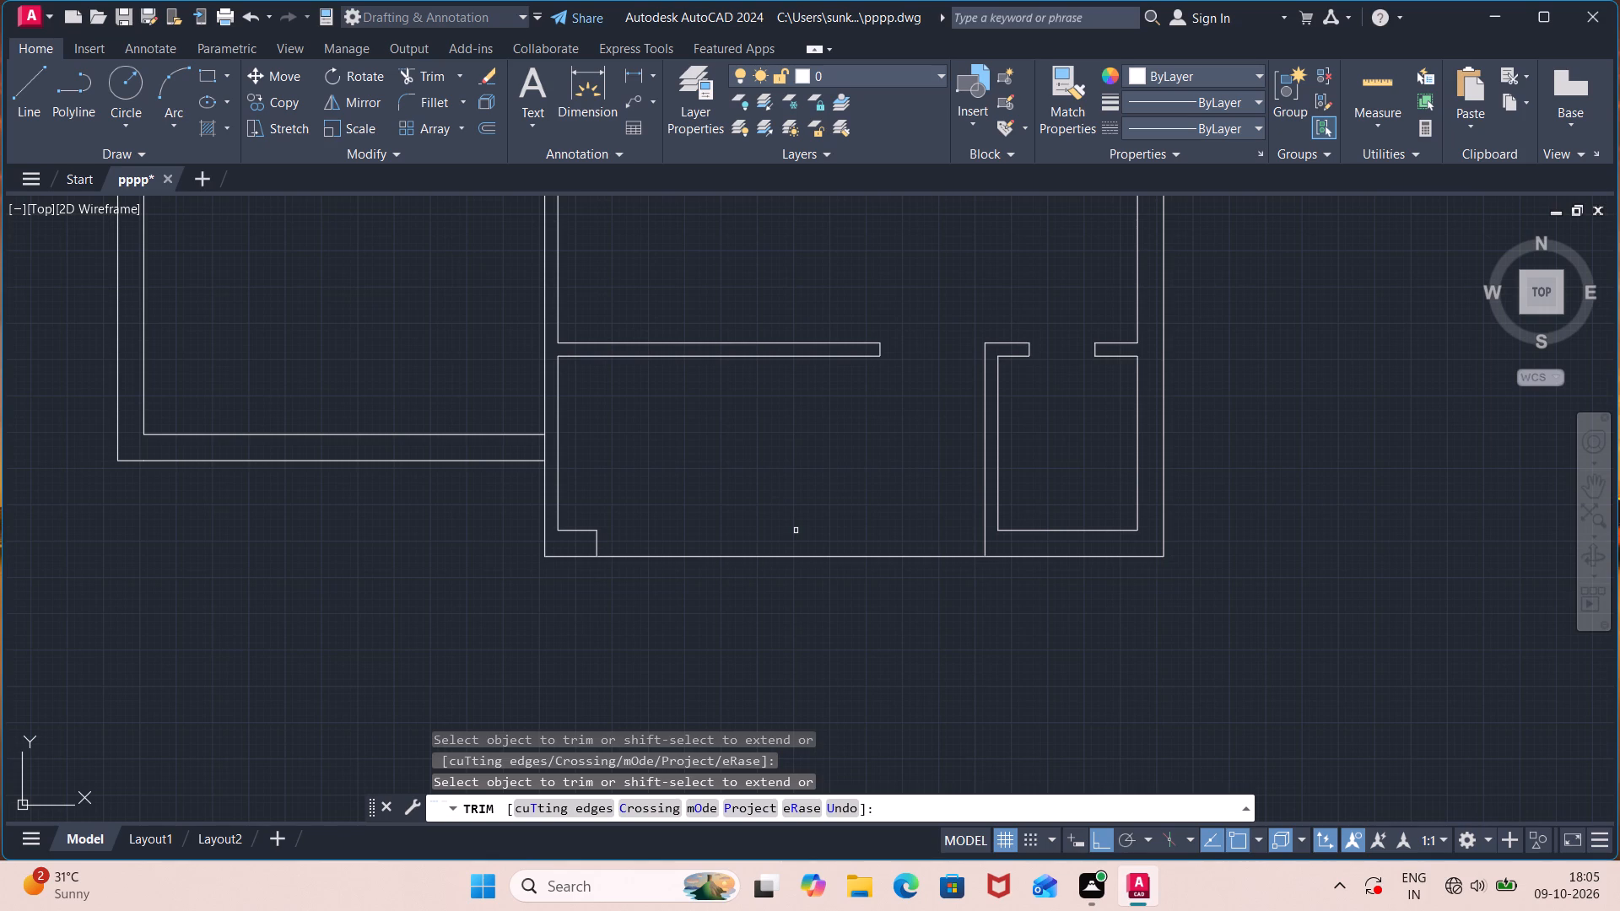
pyautogui.press('Escape')
# Offset the bottom outer wall's outer line 2" inward.
pyautogui.write('off')
pyautogui.press('Return')
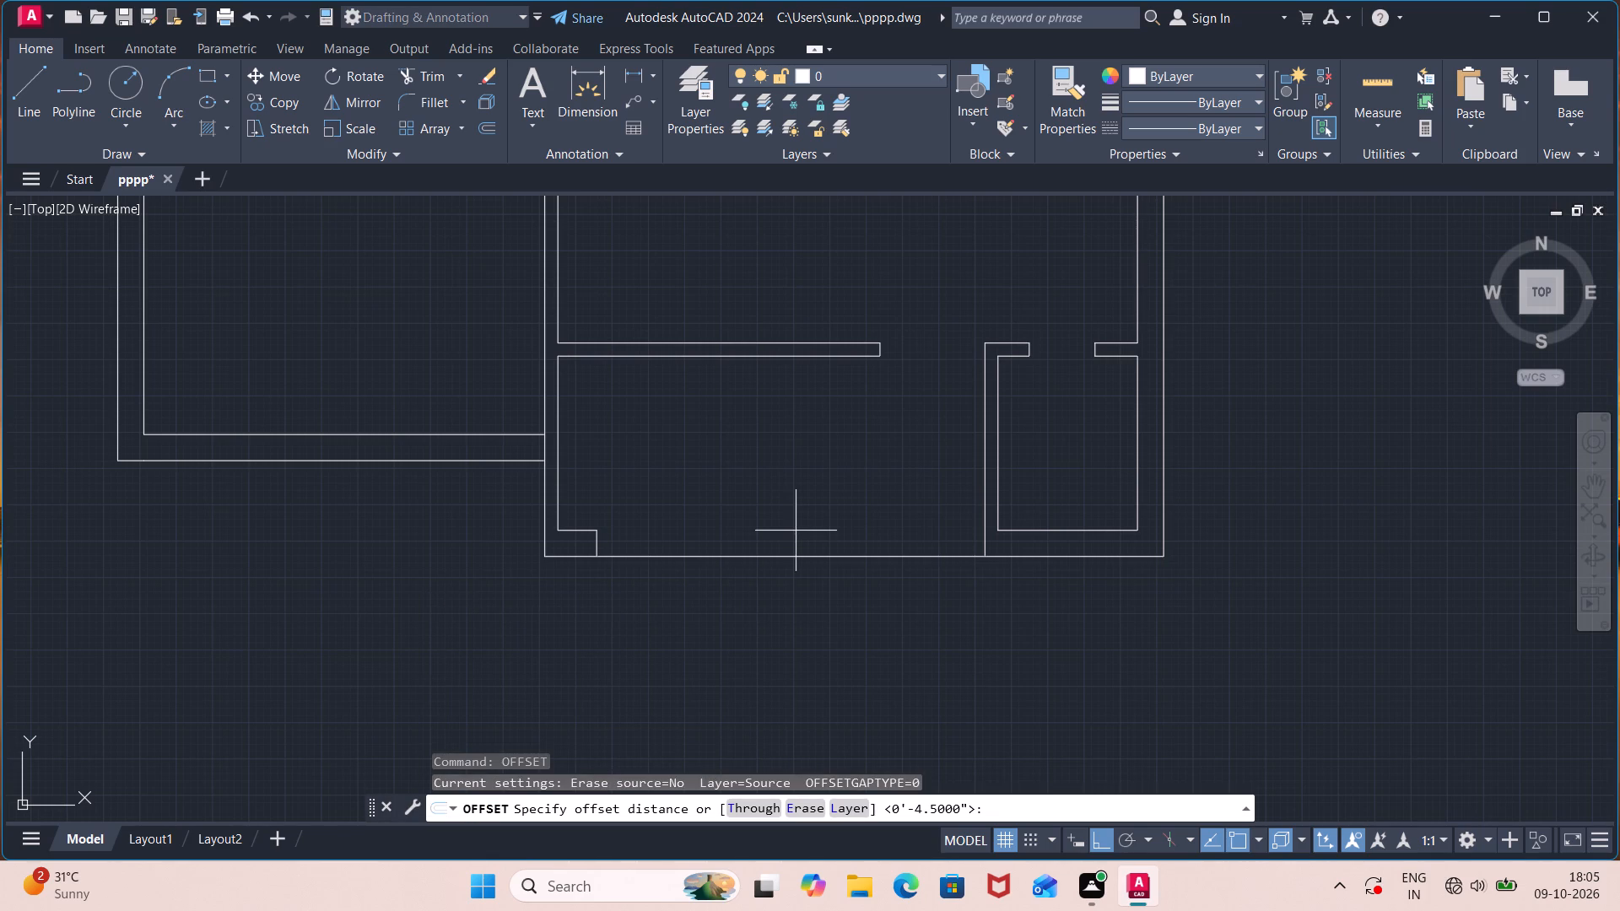
pyautogui.press('2')
pyautogui.hotkey('shift', '"')
pyautogui.press('Return')
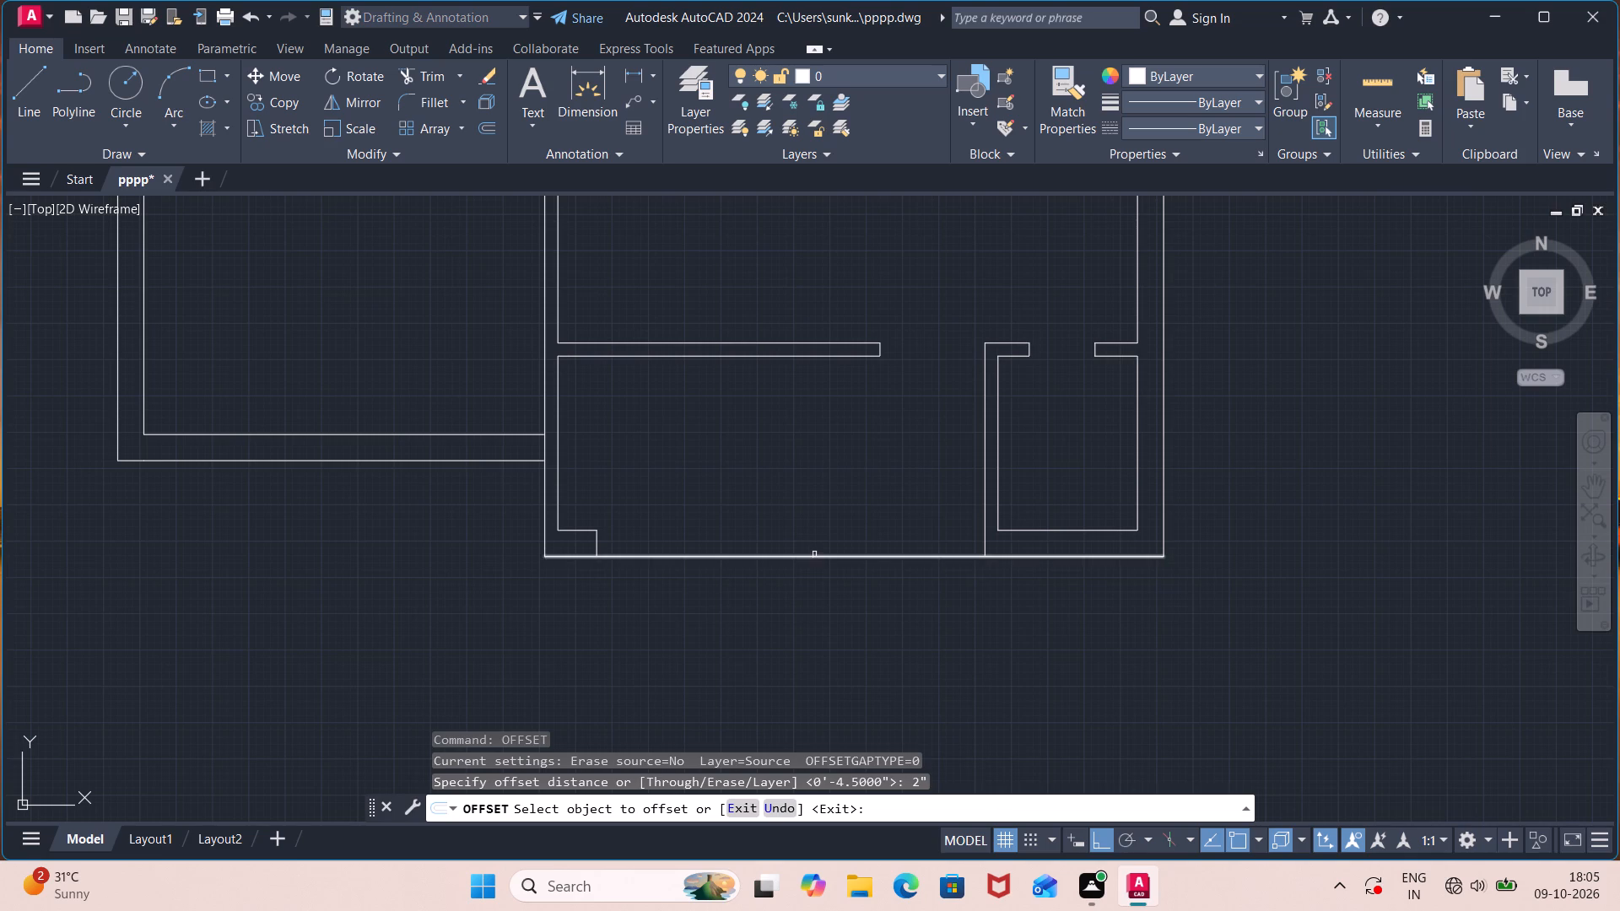
pyautogui.click(815, 555)
pyautogui.click(815, 546)
pyautogui.press('Escape')
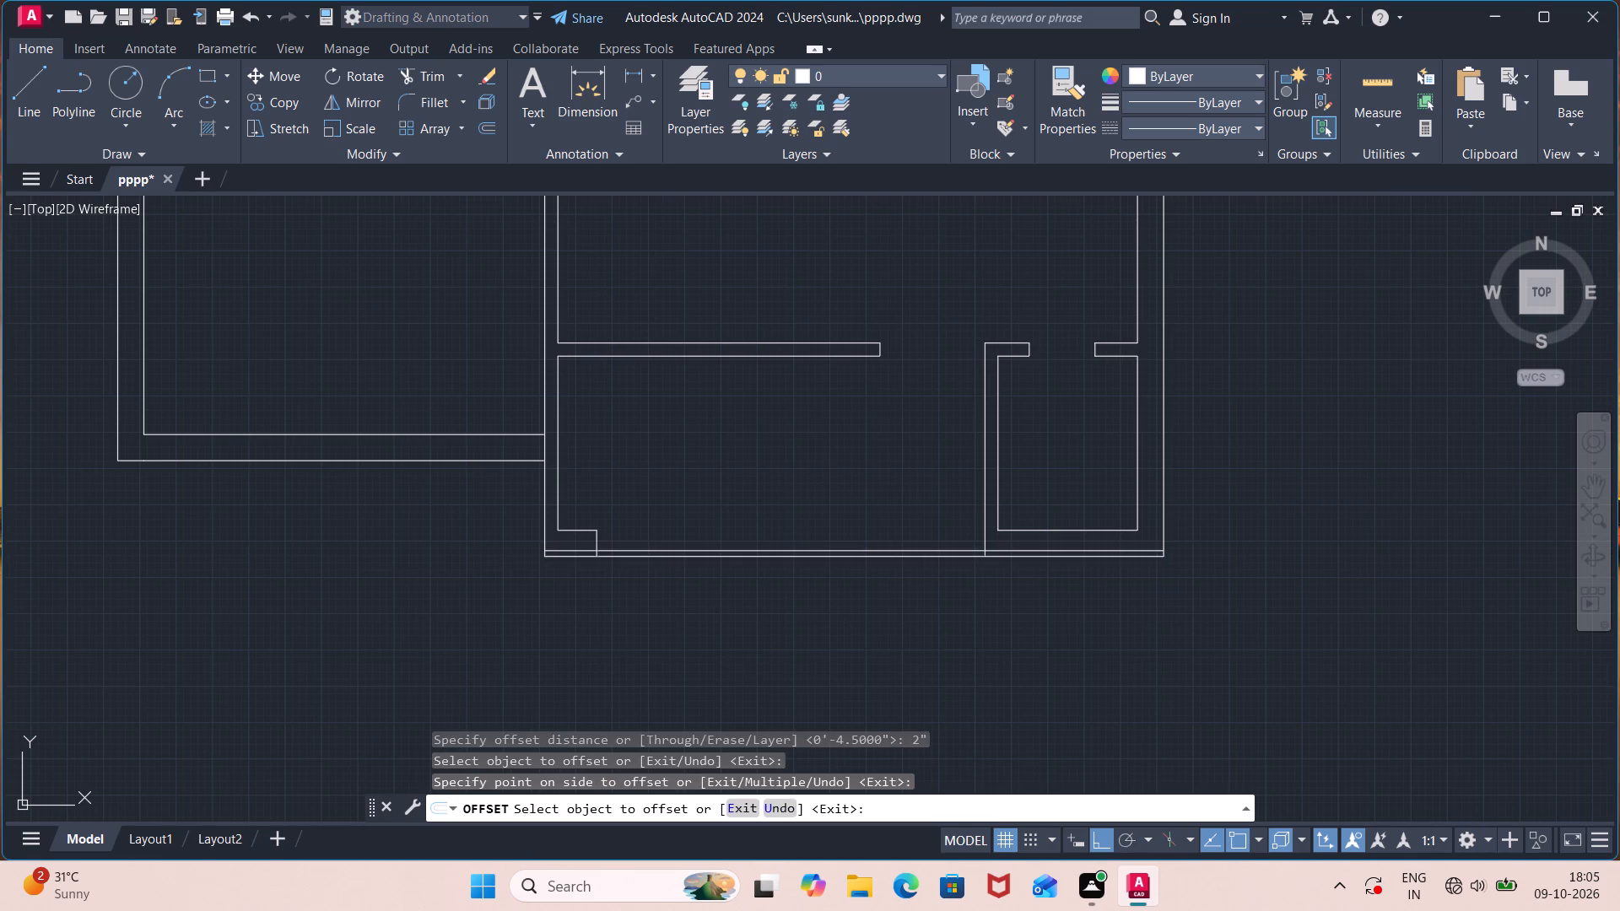
# Trim the 2" offset line under the narrow lower room and left of the short jamb line, leaving it only across the wall opening.
pyautogui.write('tr')
pyautogui.press('Return')
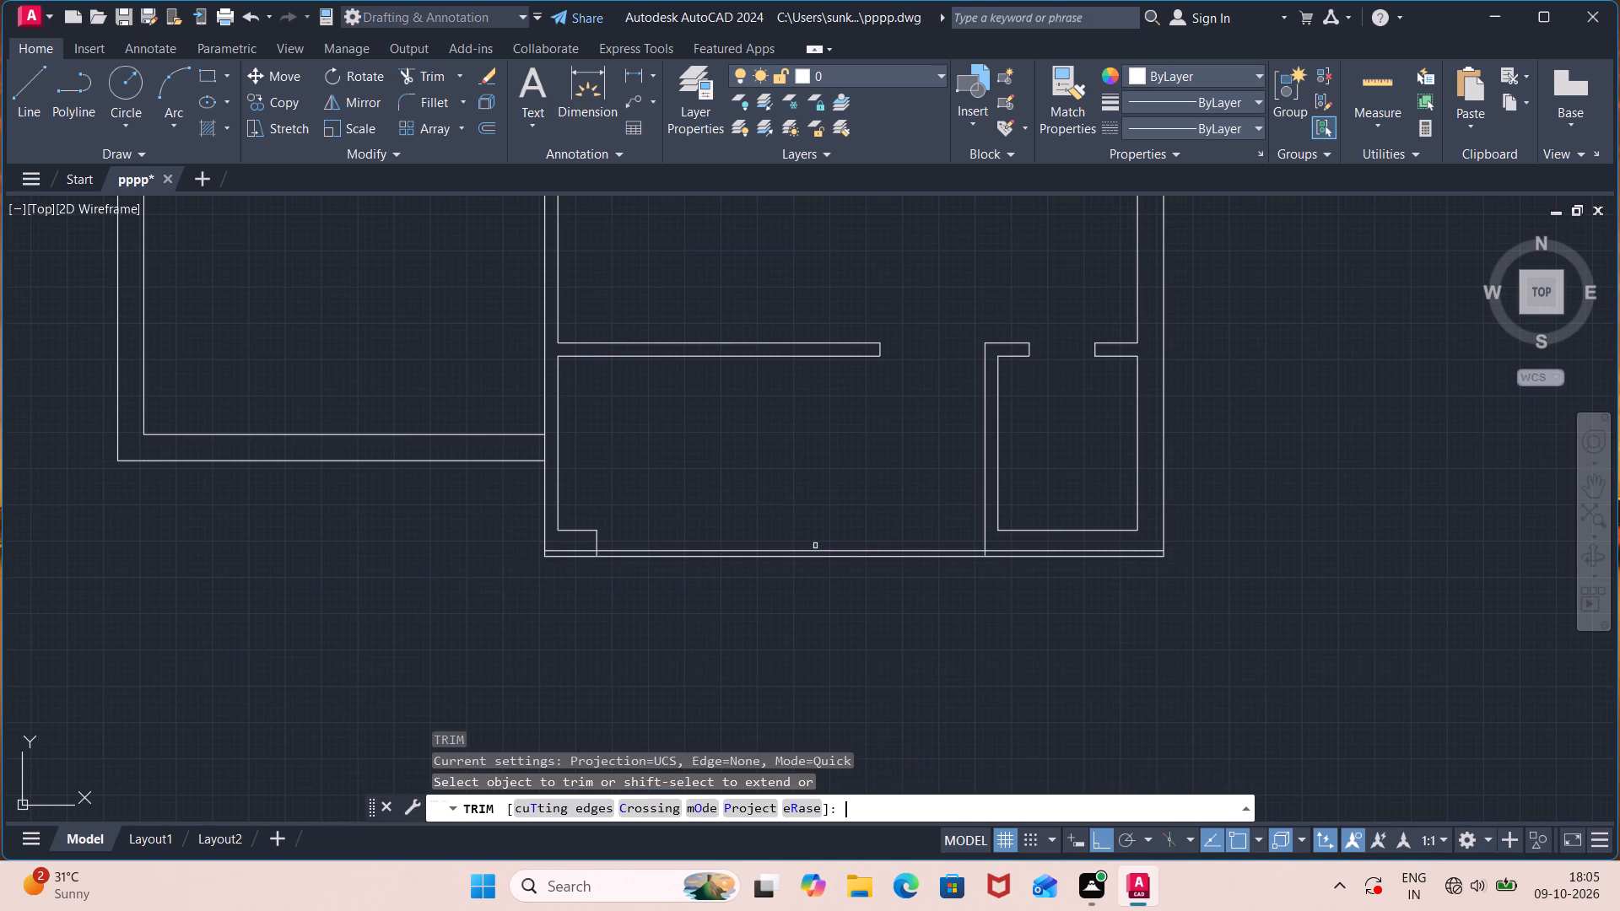
pyautogui.click(1012, 549)
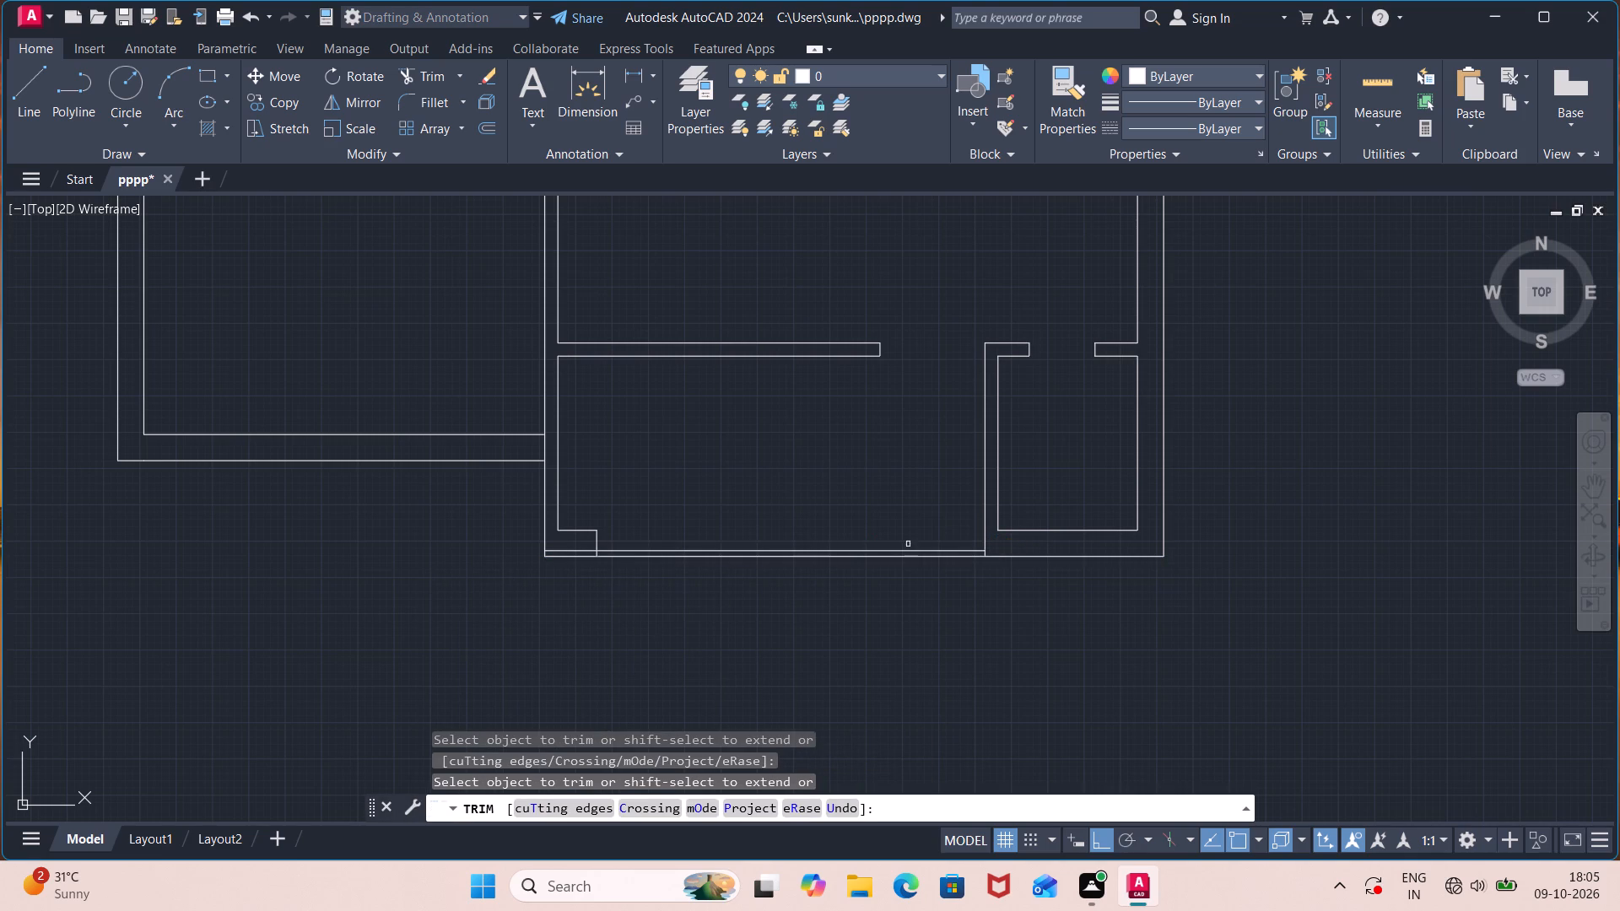
pyautogui.click(569, 551)
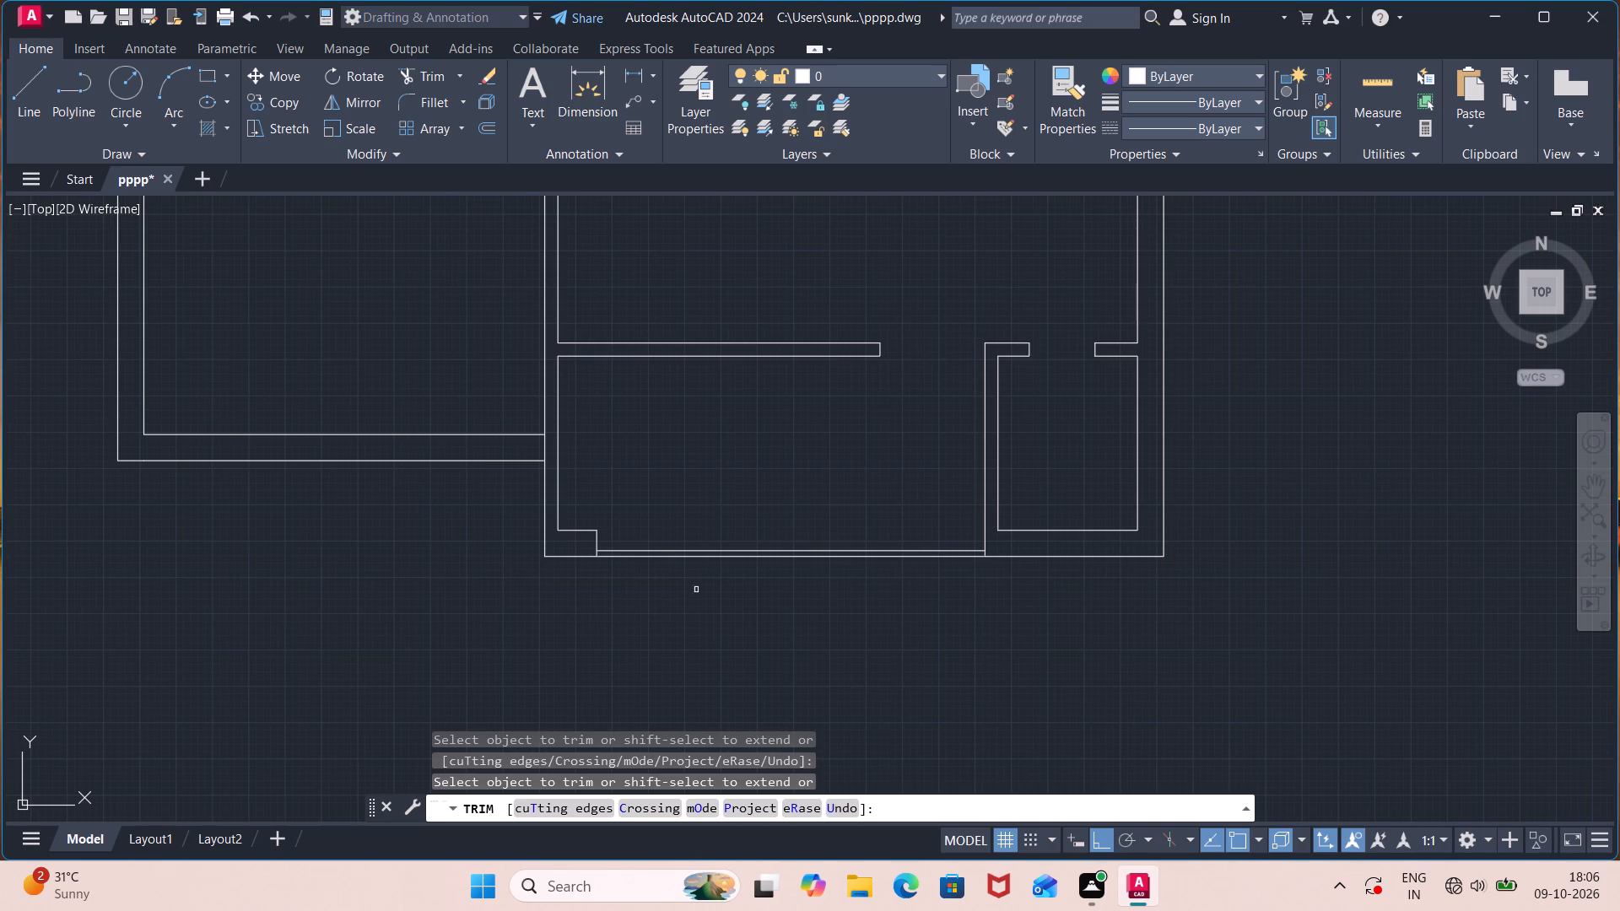
pyautogui.scroll(-1, 799, 445)
pyautogui.moveTo(799, 445); pyautogui.dragTo(834, 627, button='middle')
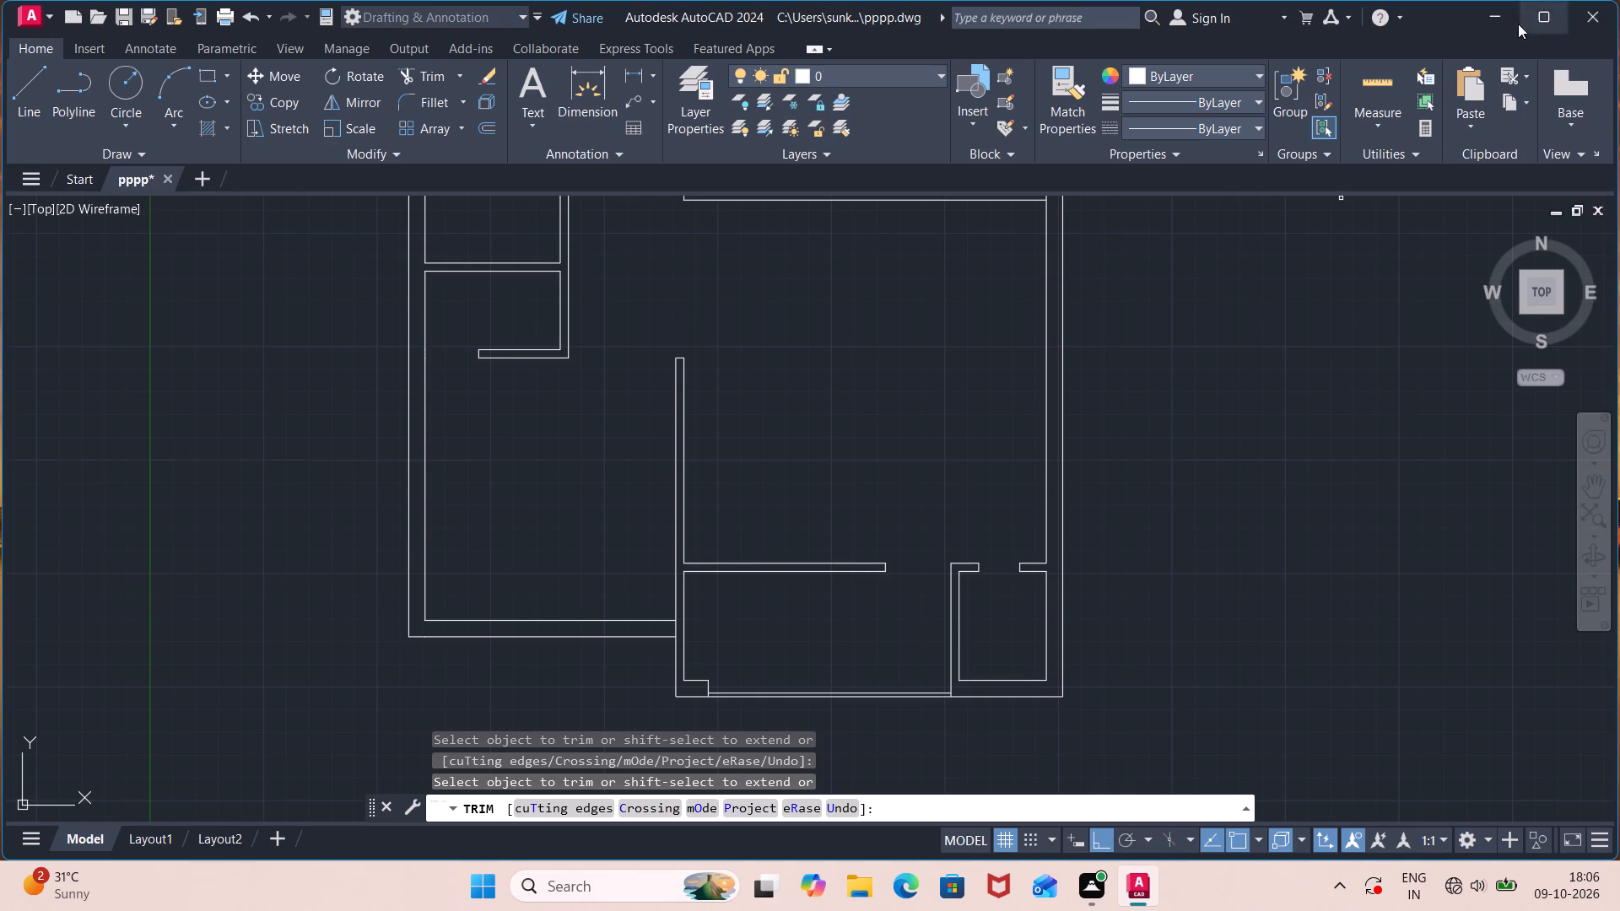
pyautogui.scroll(-1, 1377, 9)
pyautogui.scroll(-1, 1005, 294)
pyautogui.moveTo(958, 320); pyautogui.dragTo(1088, 536, button='middle')
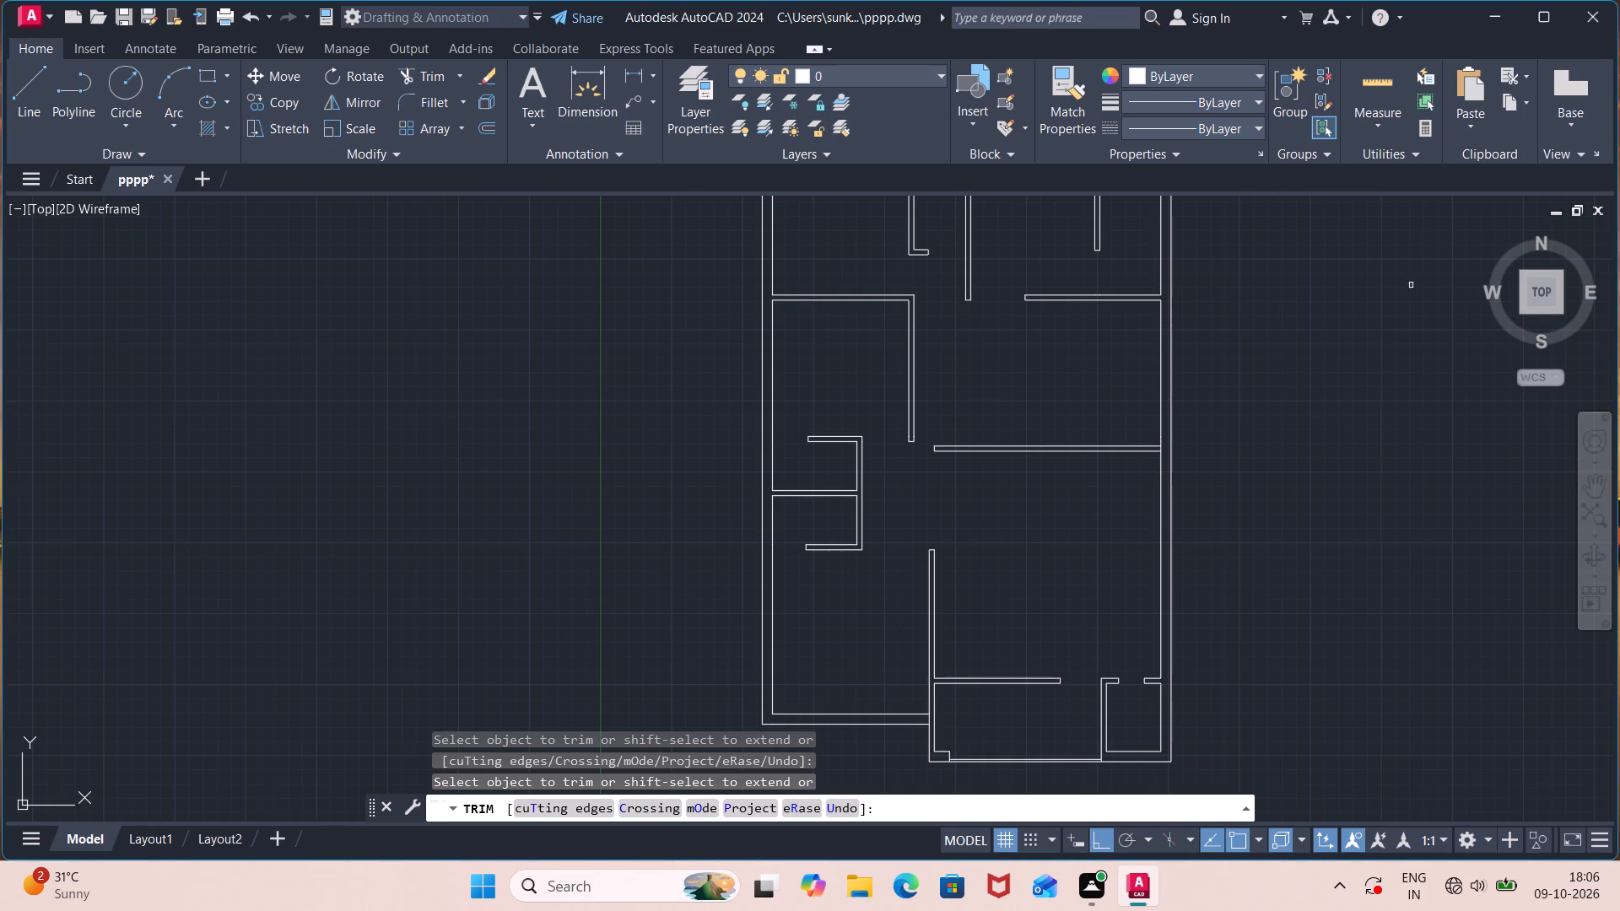
pyautogui.scroll(-1, 1379, 362)
pyautogui.moveTo(1368, 375); pyautogui.dragTo(1278, 464, button='middle')
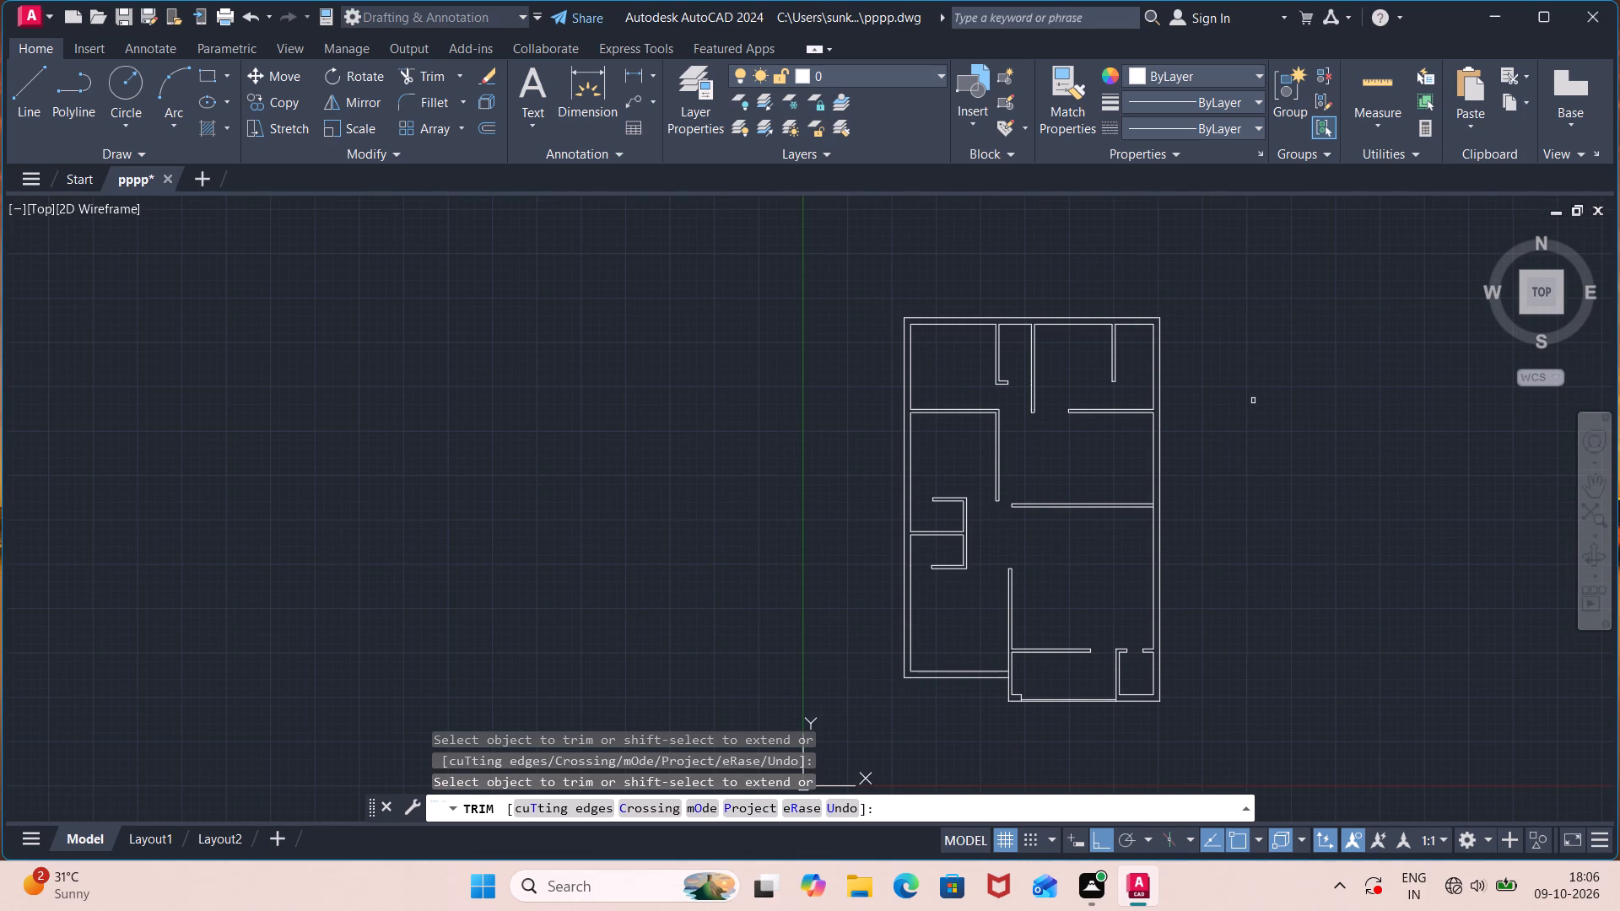
pyautogui.press('Escape')
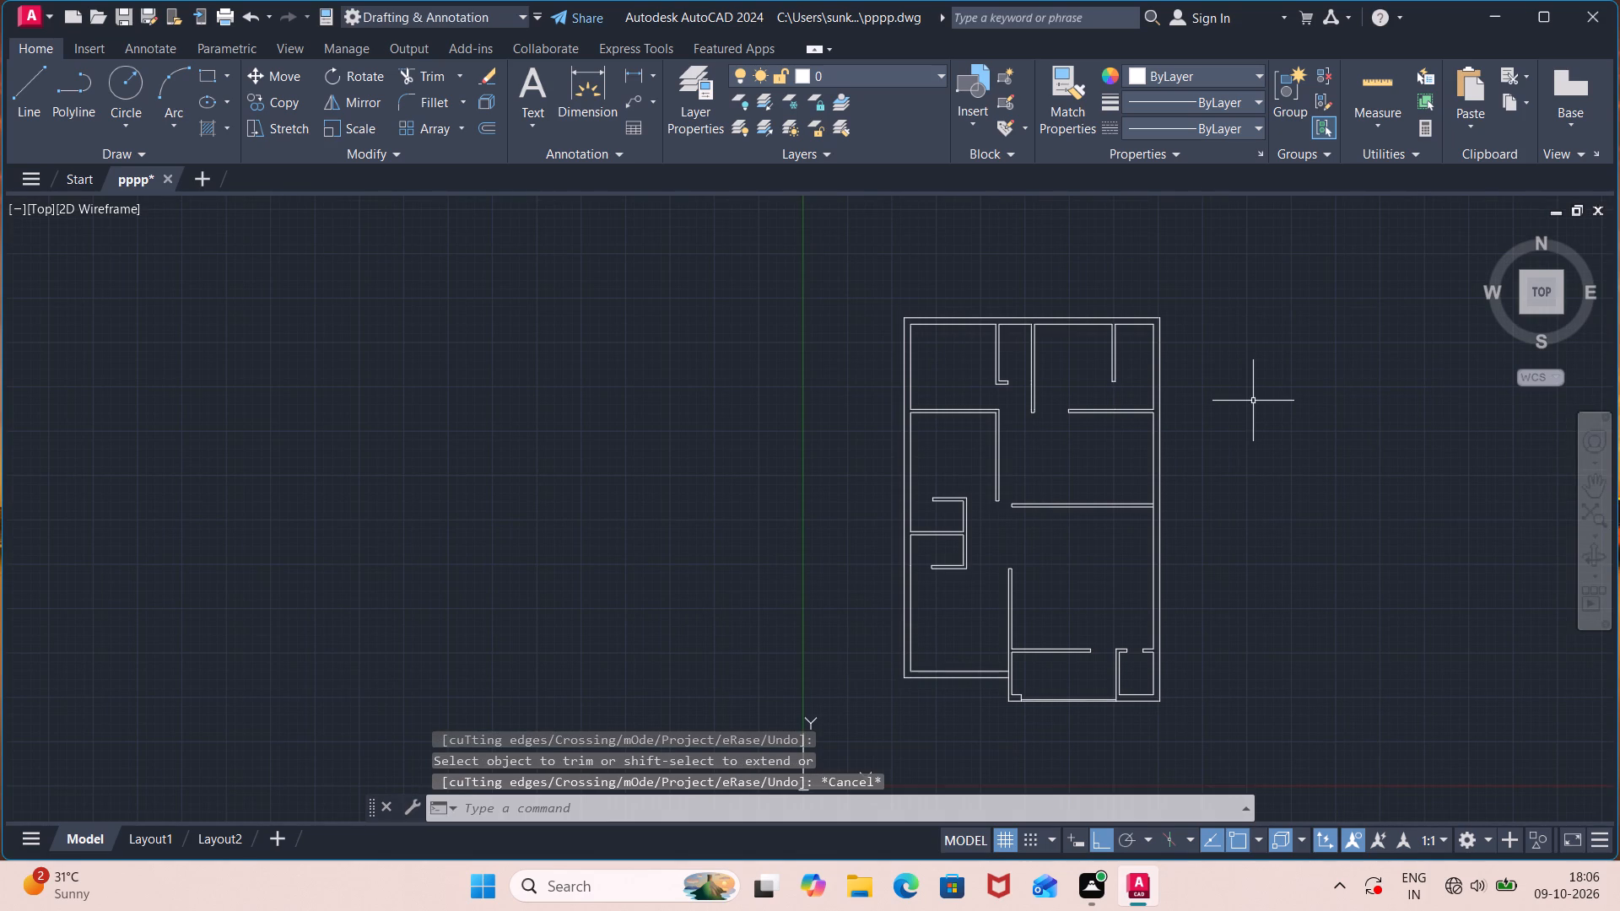
# Offset the lower line of the long horizontal partition above the large lower-right room 3' downward into that room.
pyautogui.write('off')
pyautogui.press('Return')
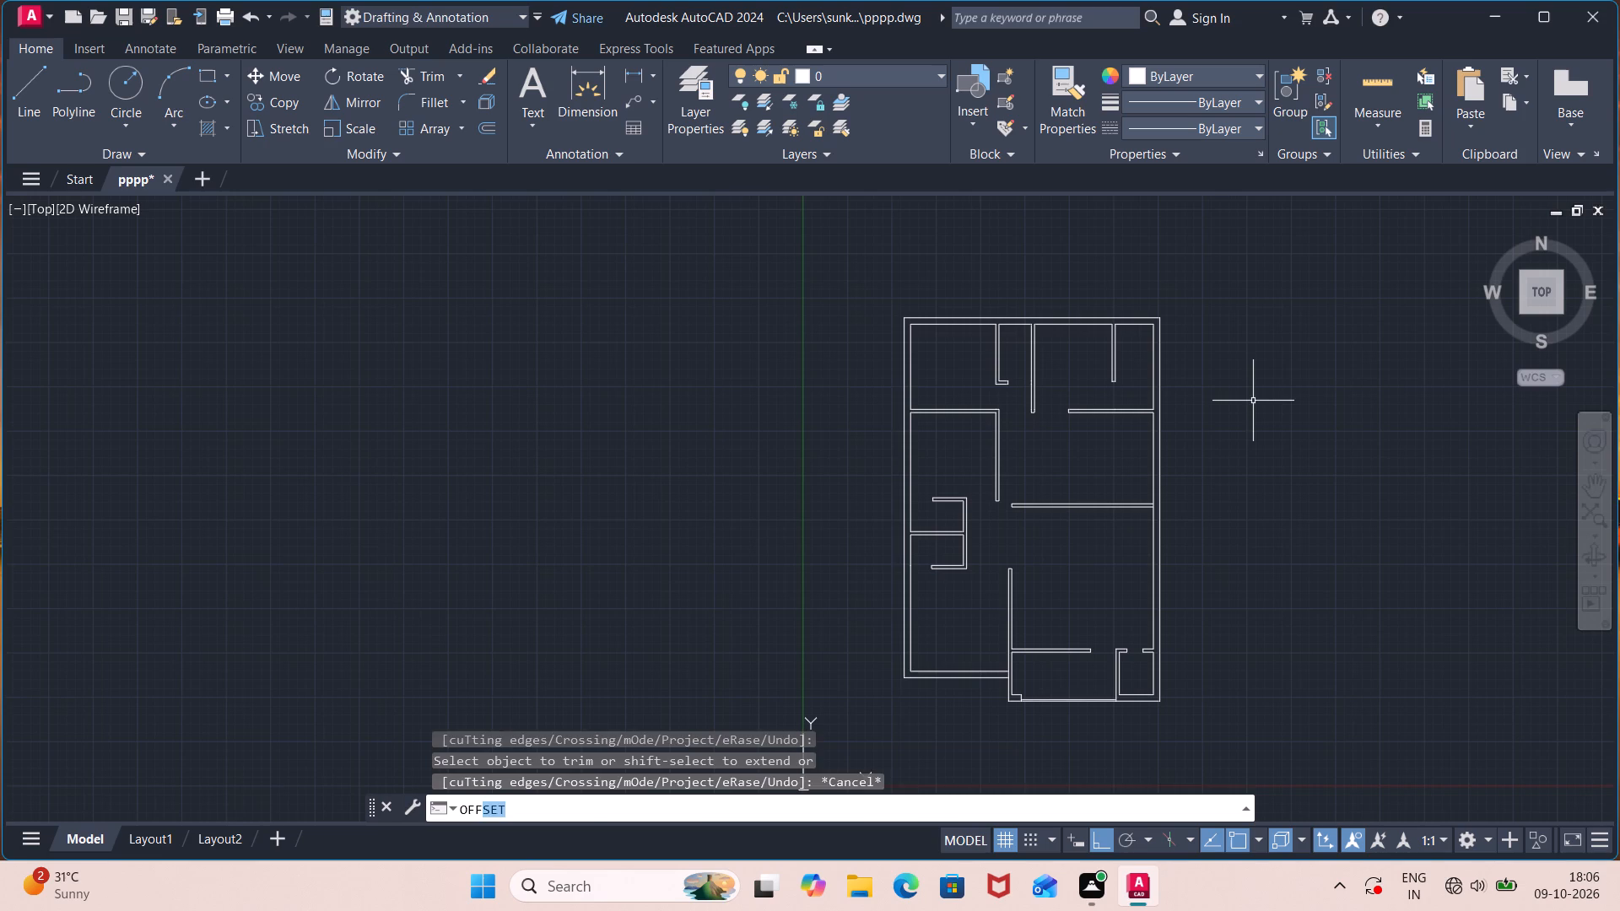
pyautogui.write("3'")
pyautogui.press('Return')
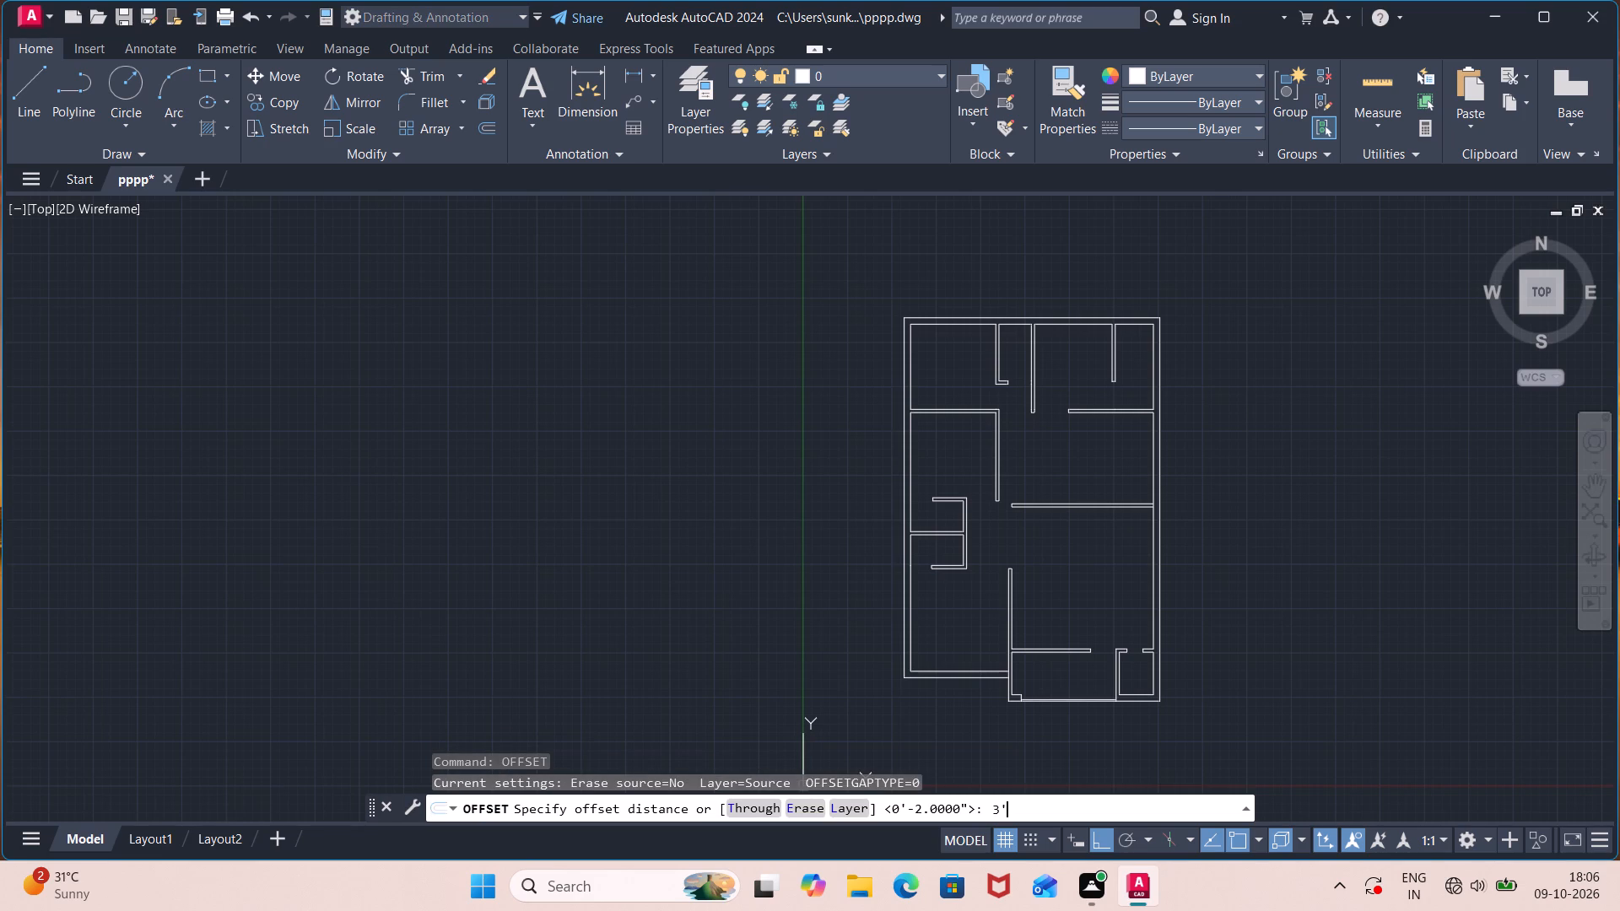
pyautogui.scroll(2, 1115, 510)
pyautogui.click(1115, 504)
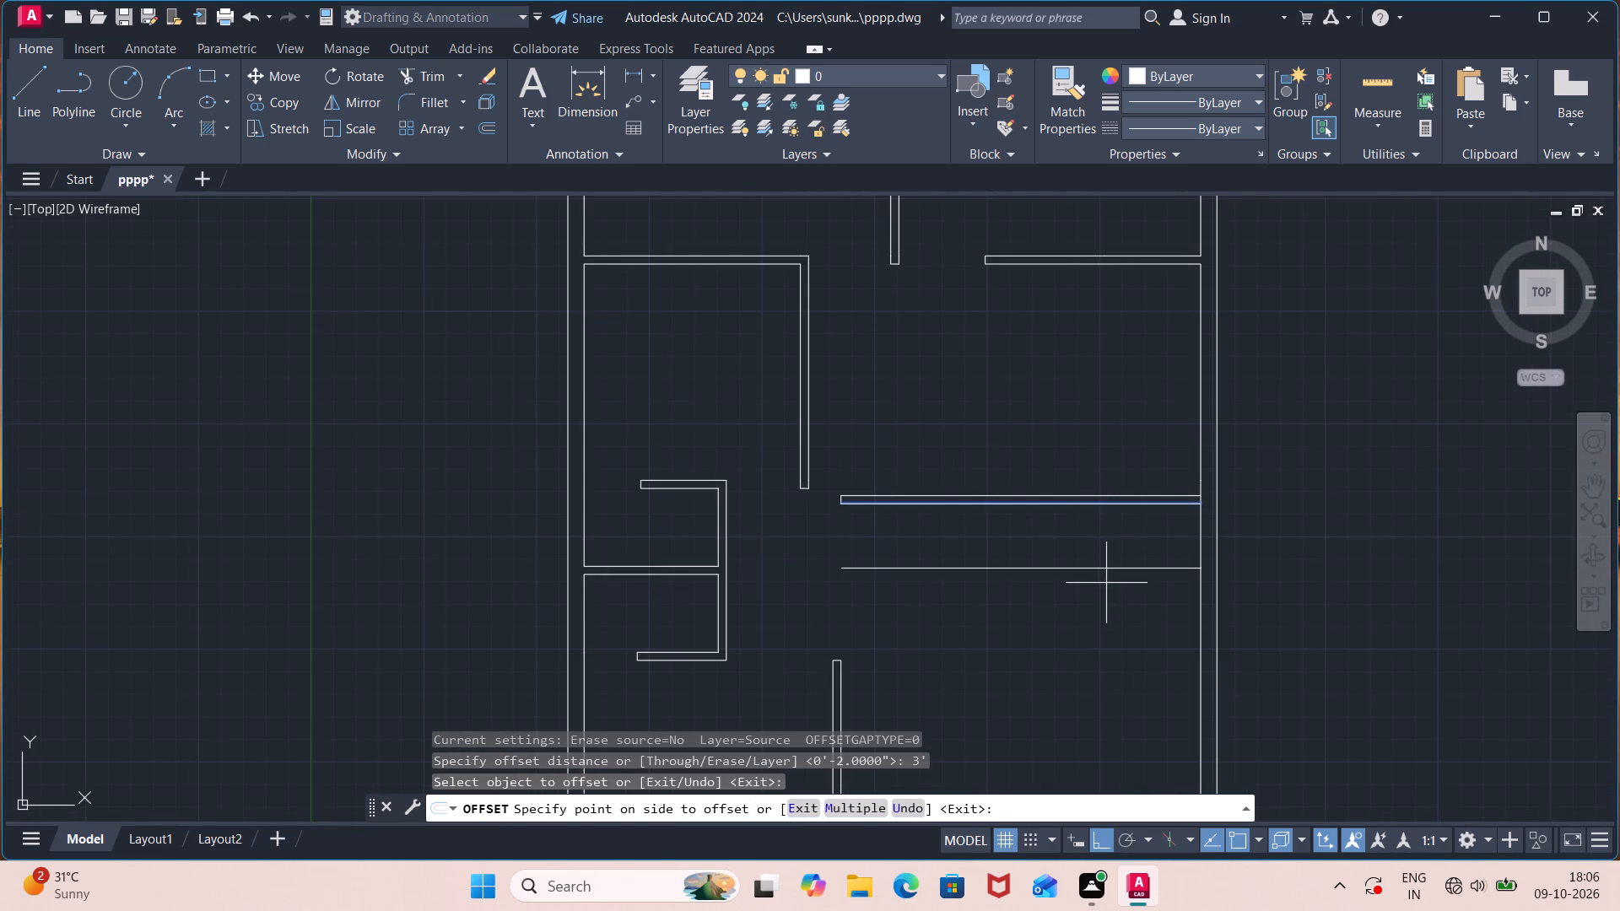
pyautogui.click(1104, 601)
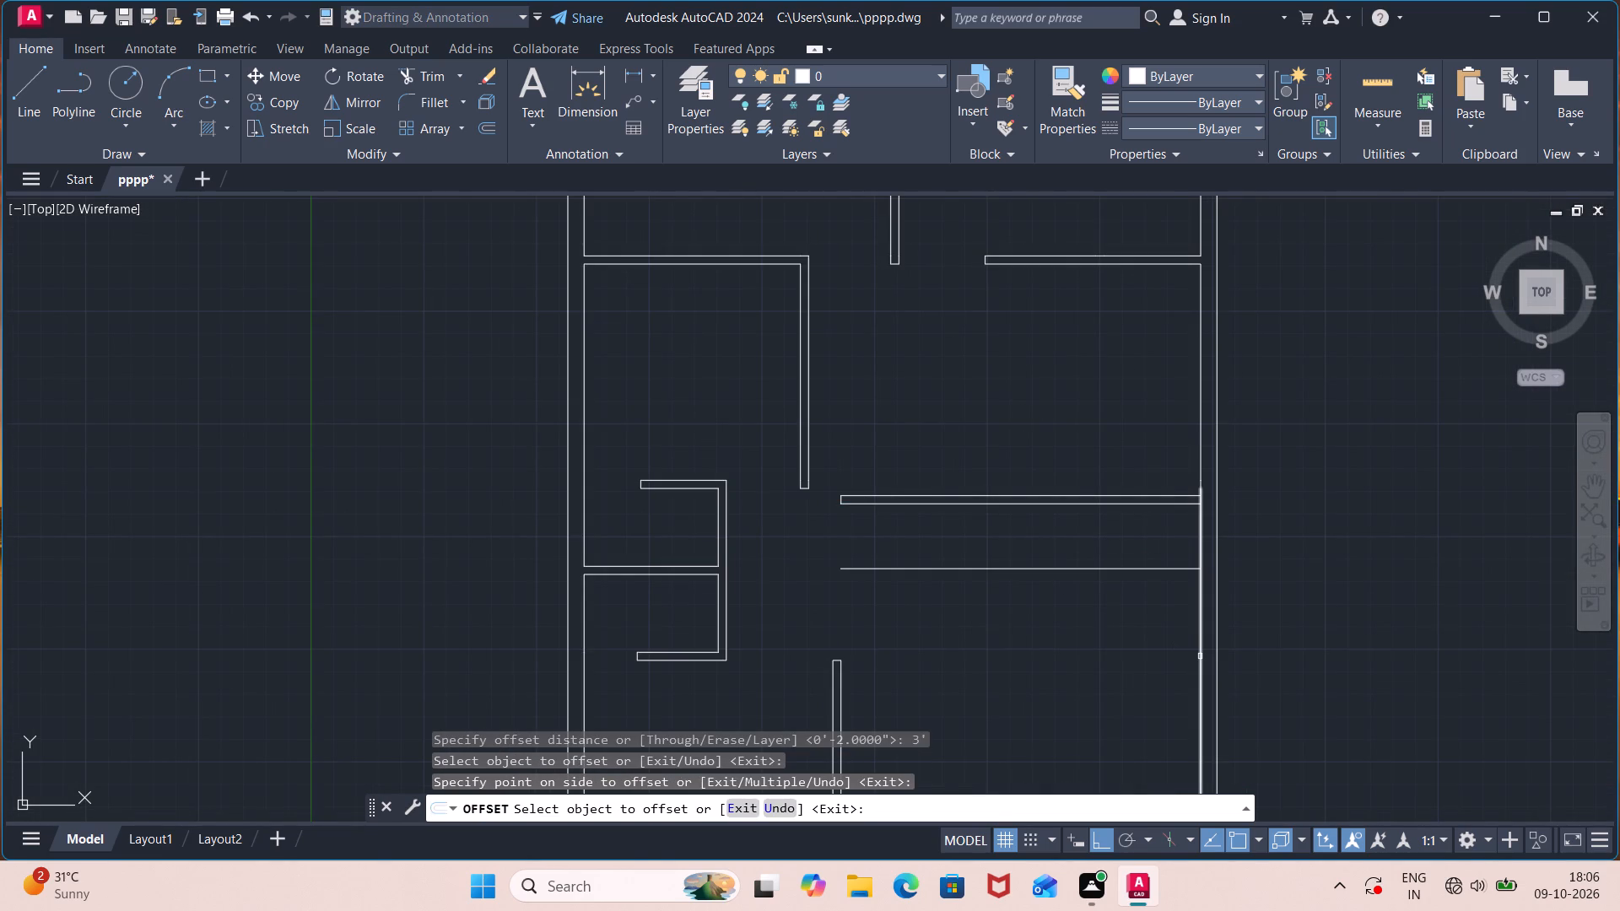
pyautogui.press('space')
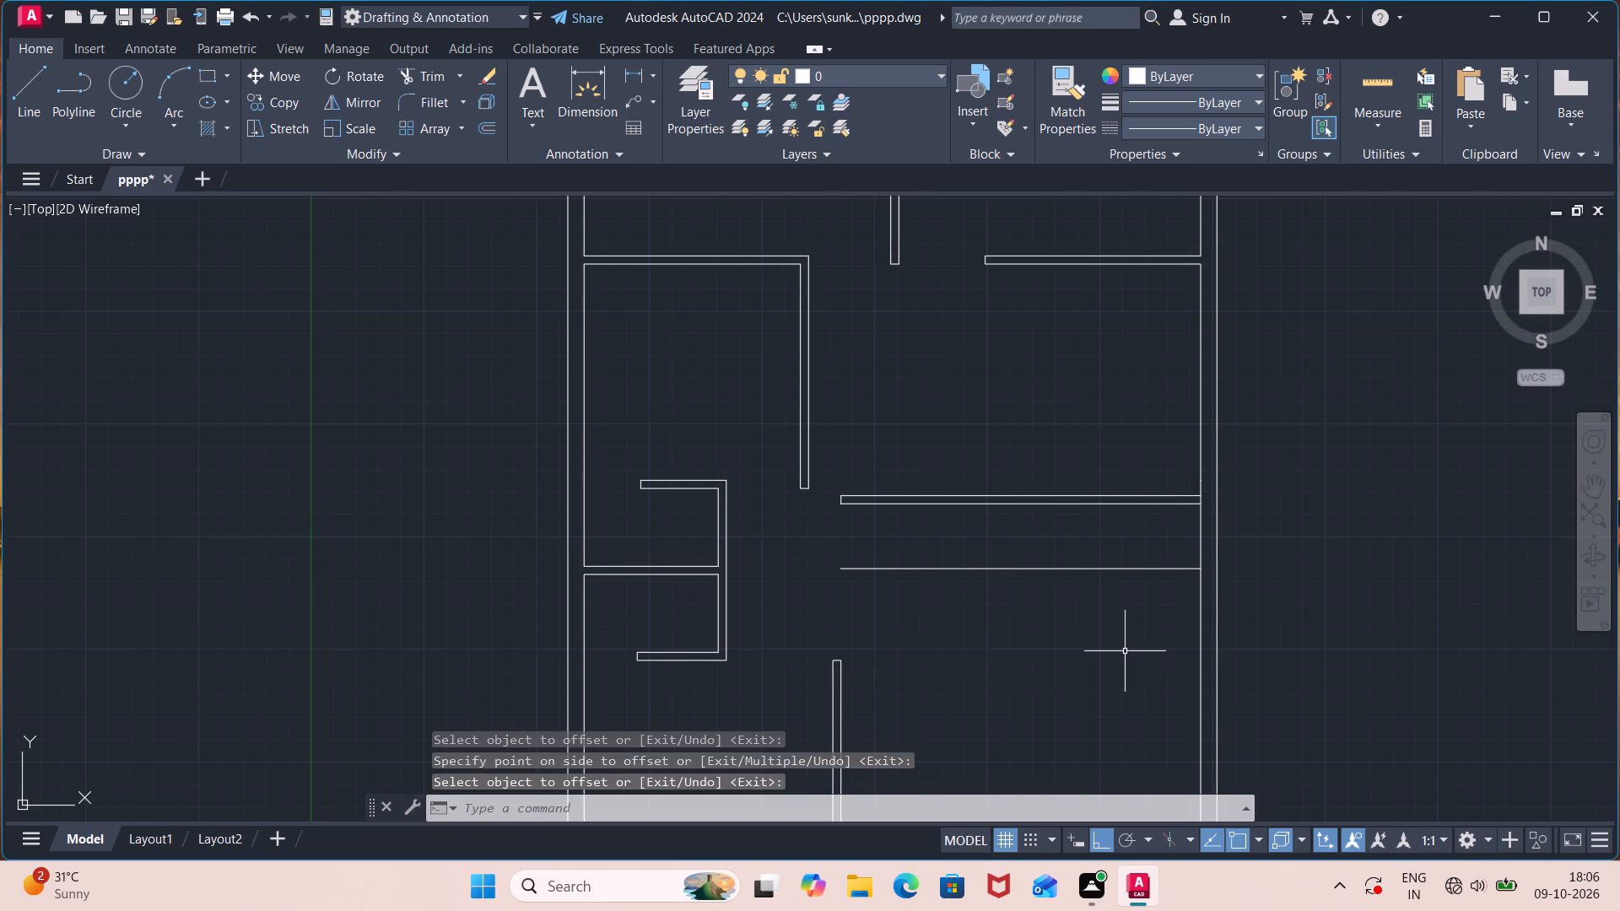
# Offset the inner line of the right outer wall 3' into the large lower-right room.
pyautogui.press('space')
pyautogui.press('Return')
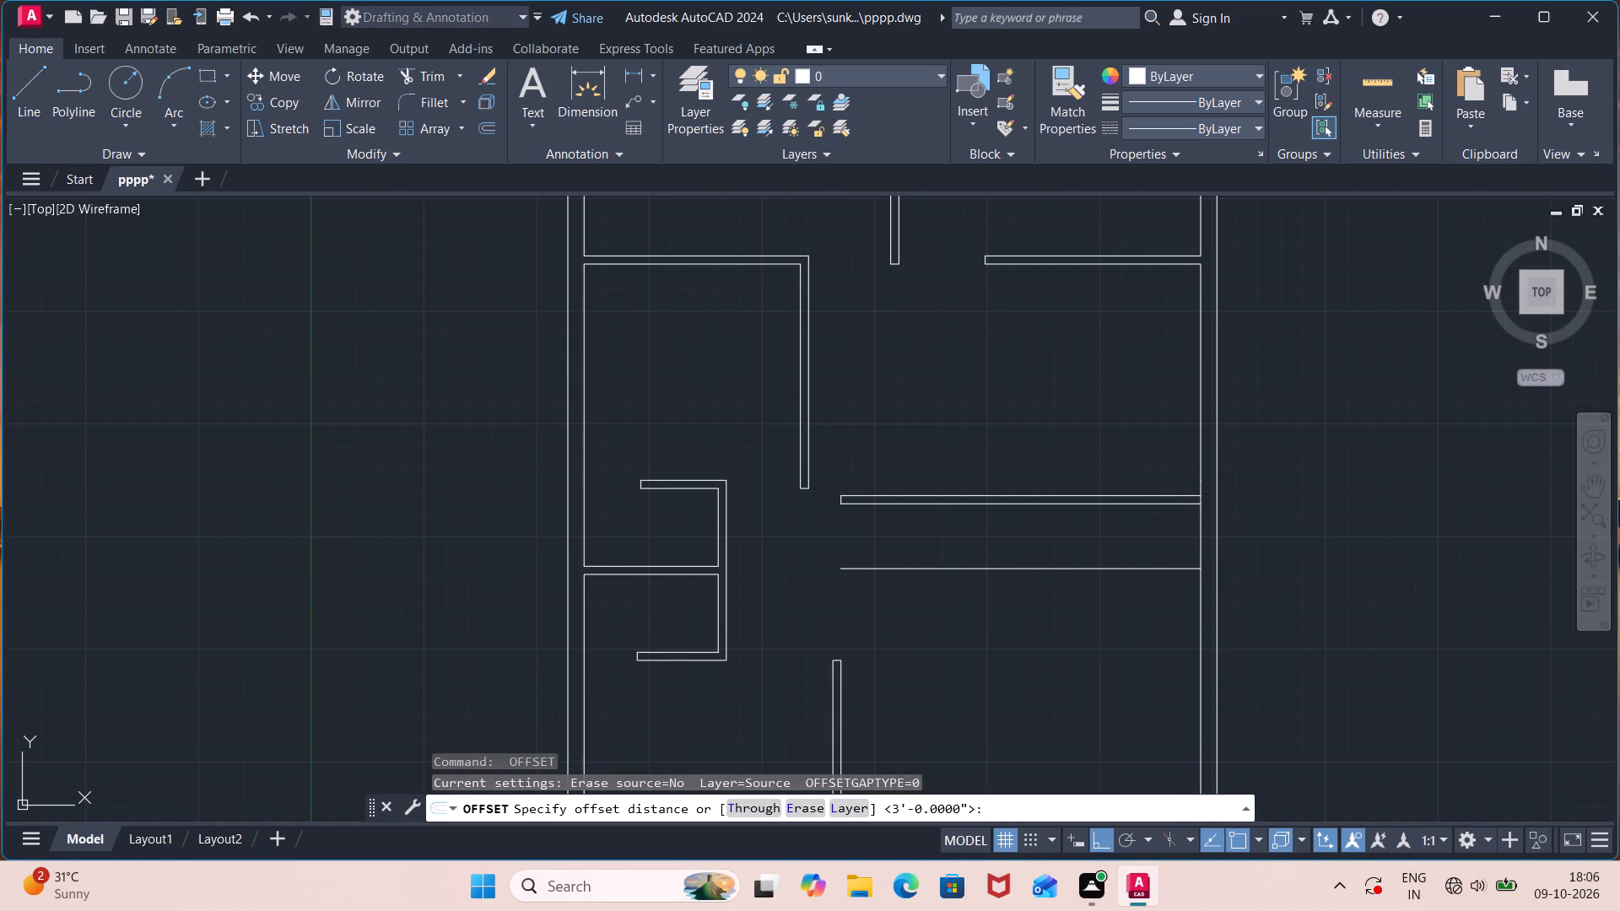
pyautogui.click(1202, 644)
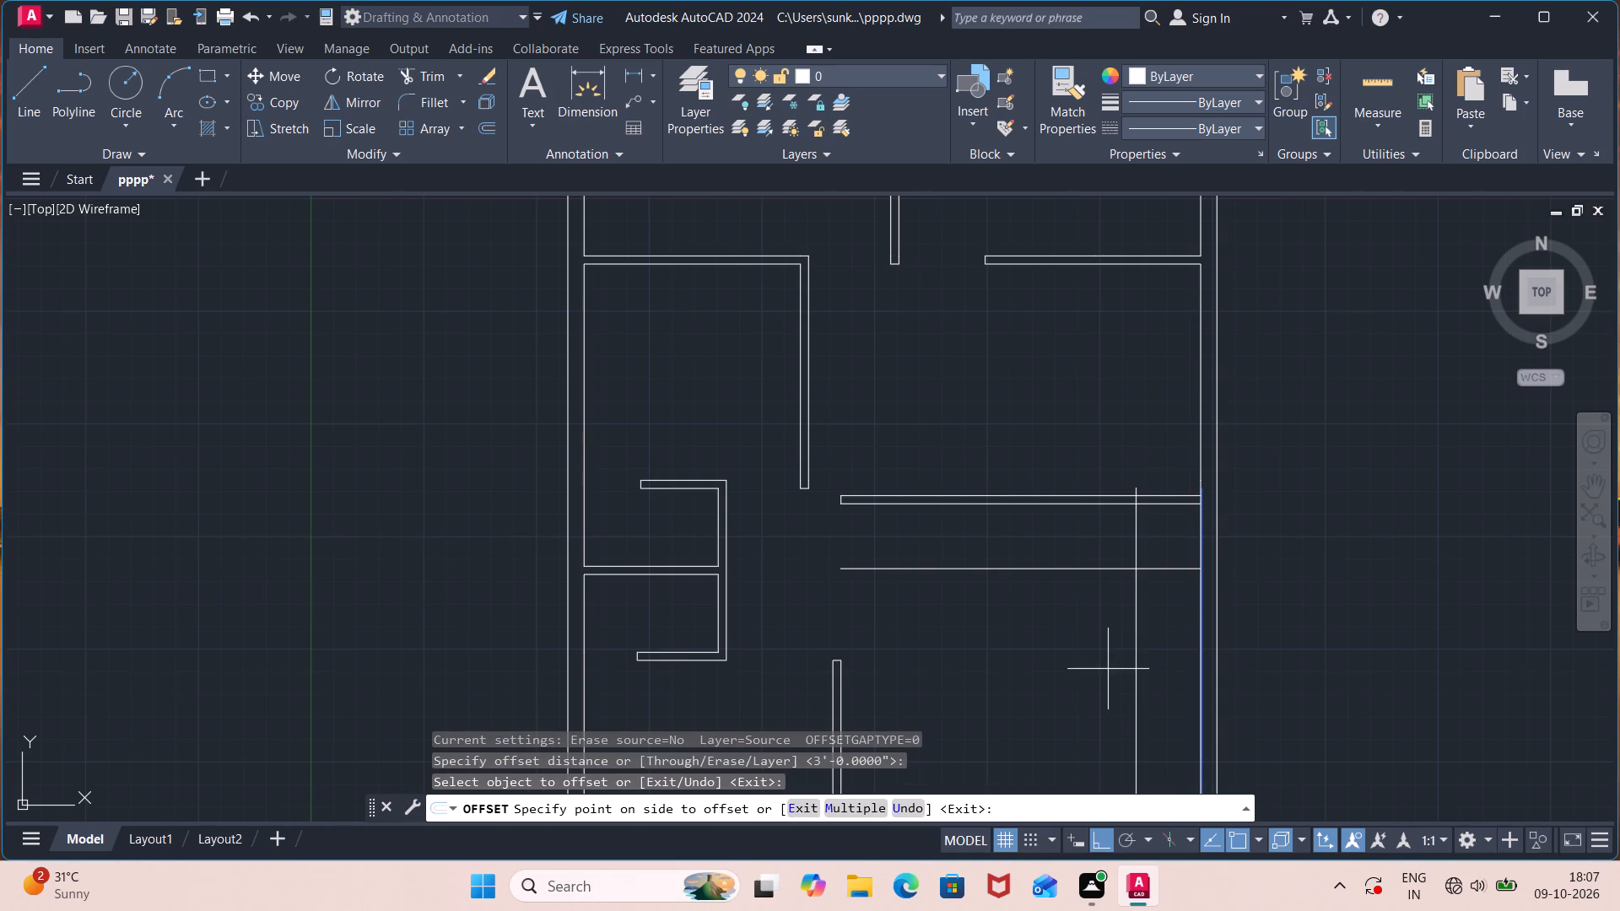
pyautogui.click(1108, 669)
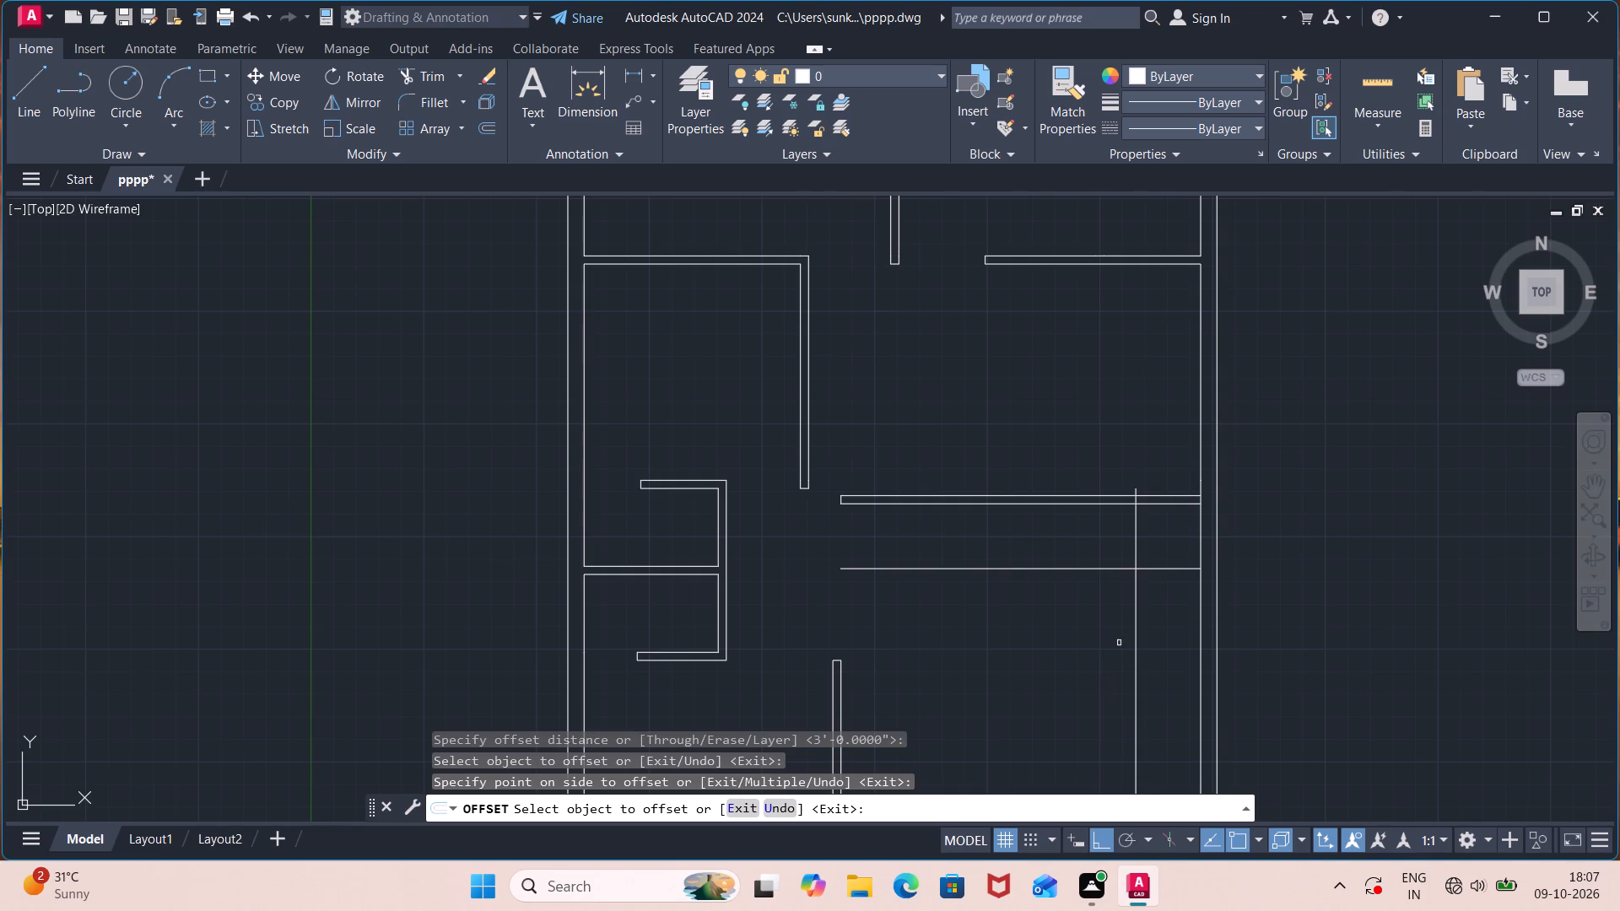
pyautogui.scroll(1, 1152, 533)
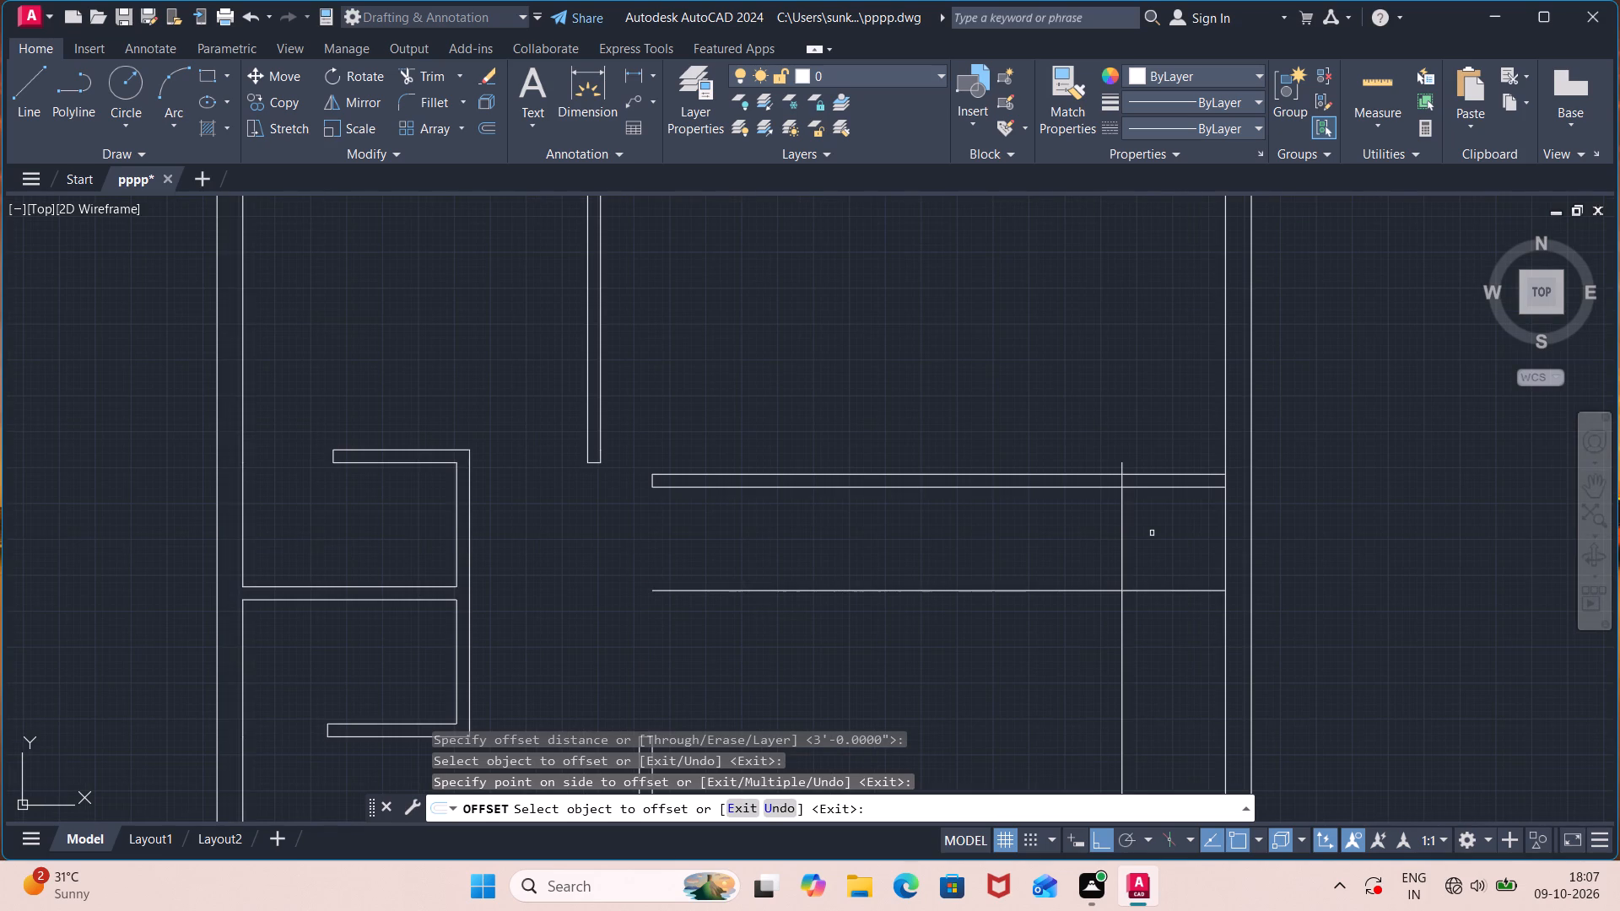
pyautogui.press('Escape')
# Trim the vertical 3' offset line back to the partition's lower line, and trim the right wall's inner line across the partition's end.
pyautogui.write('tr')
pyautogui.press('Return')
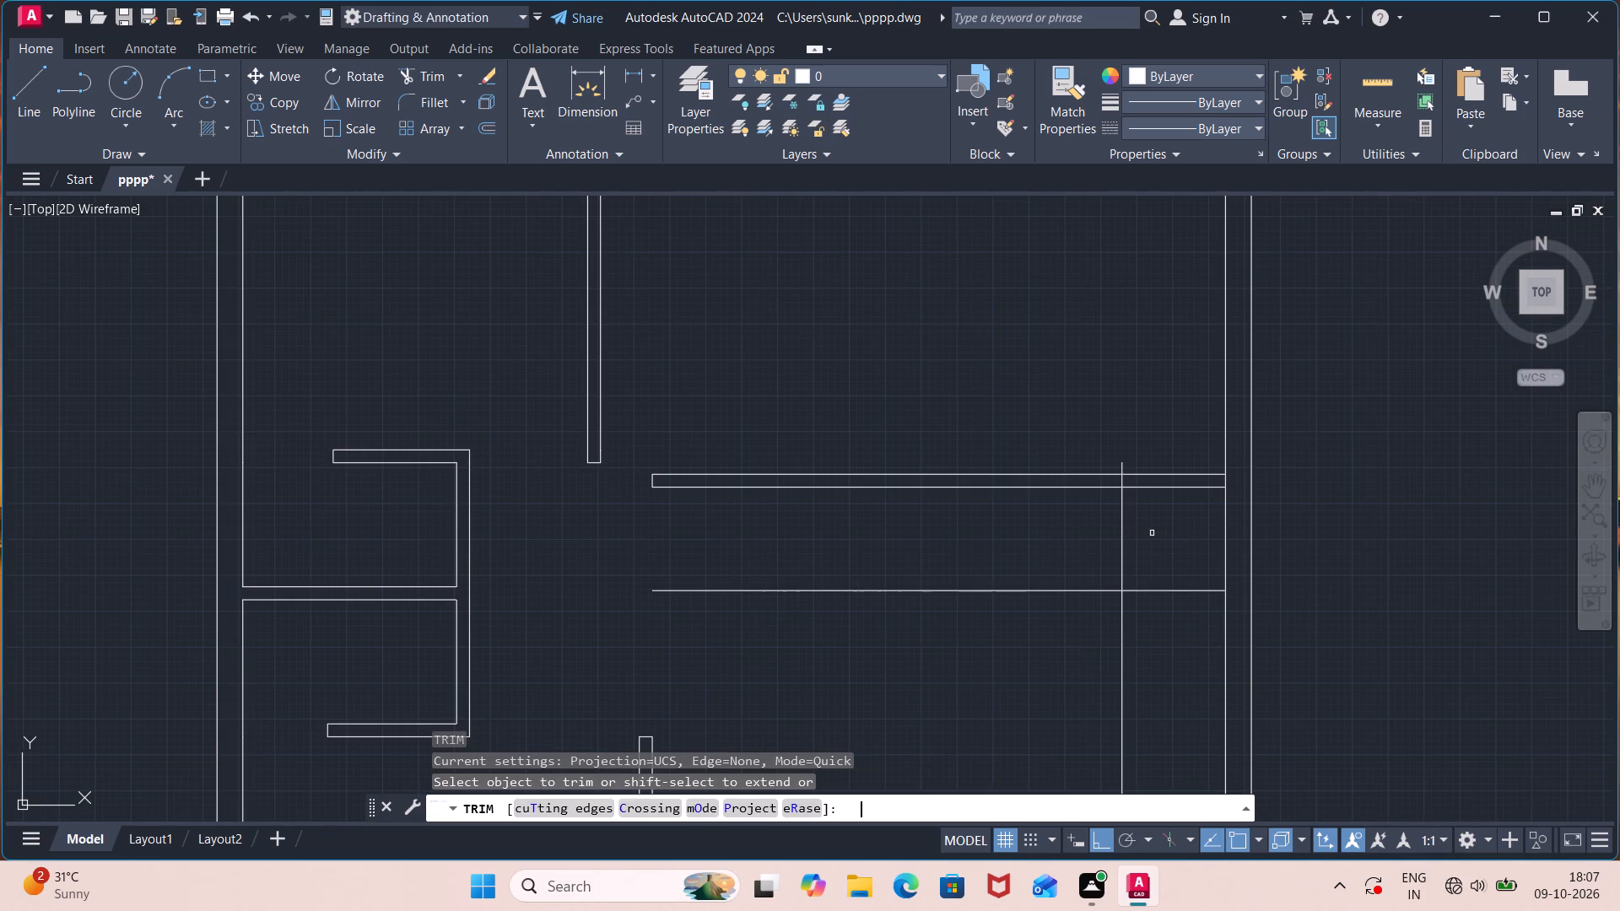
pyautogui.click(1131, 457)
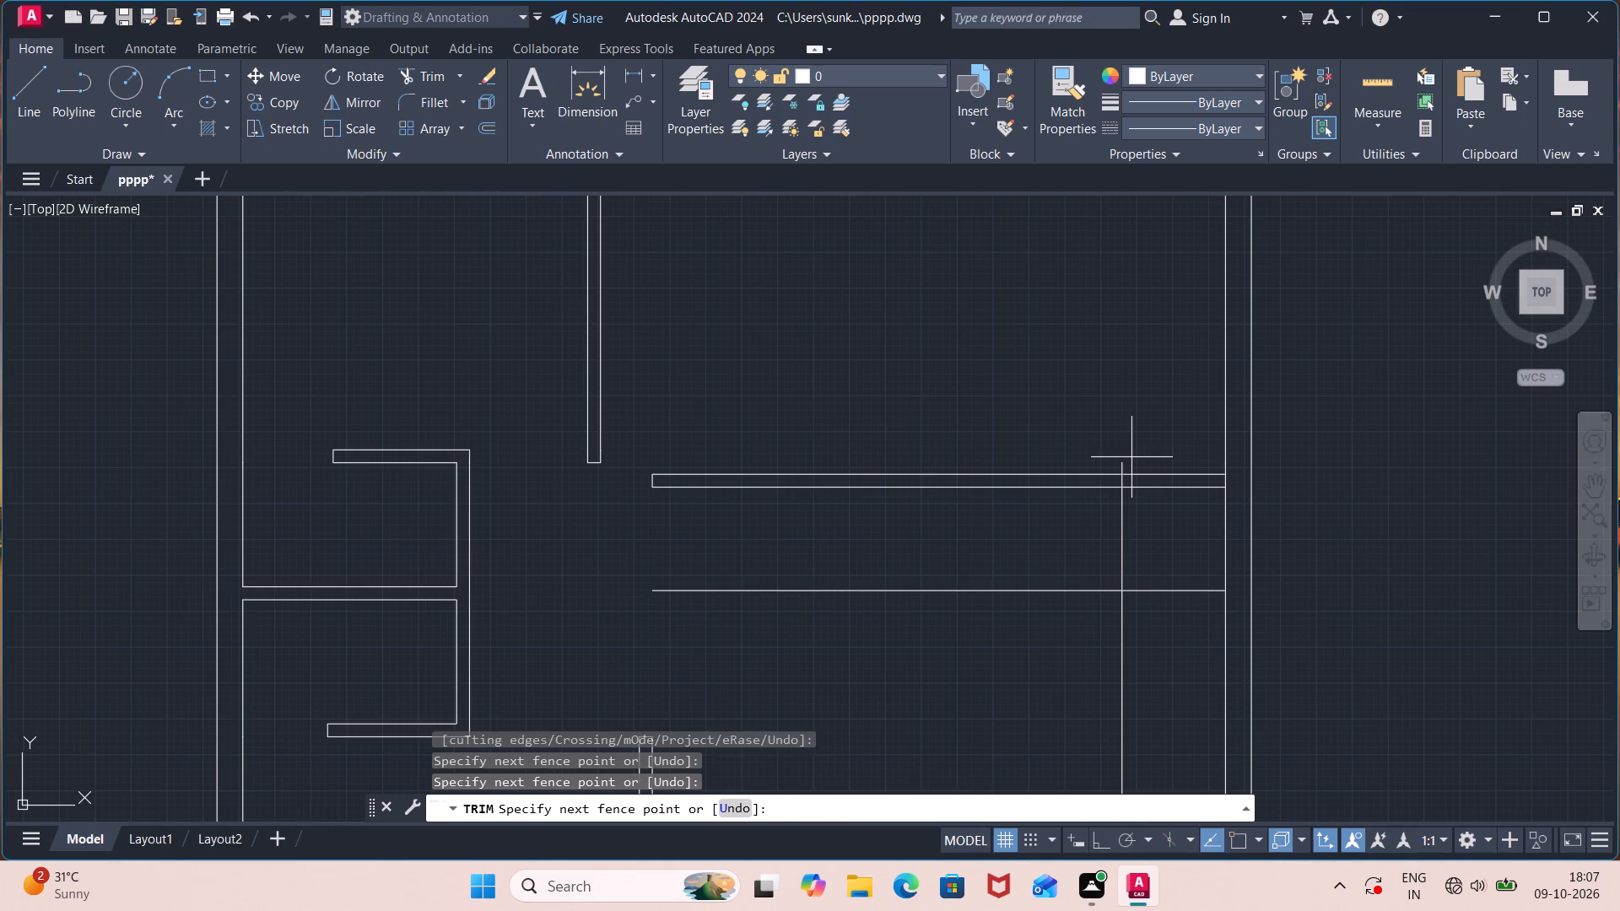
pyautogui.click(1120, 465)
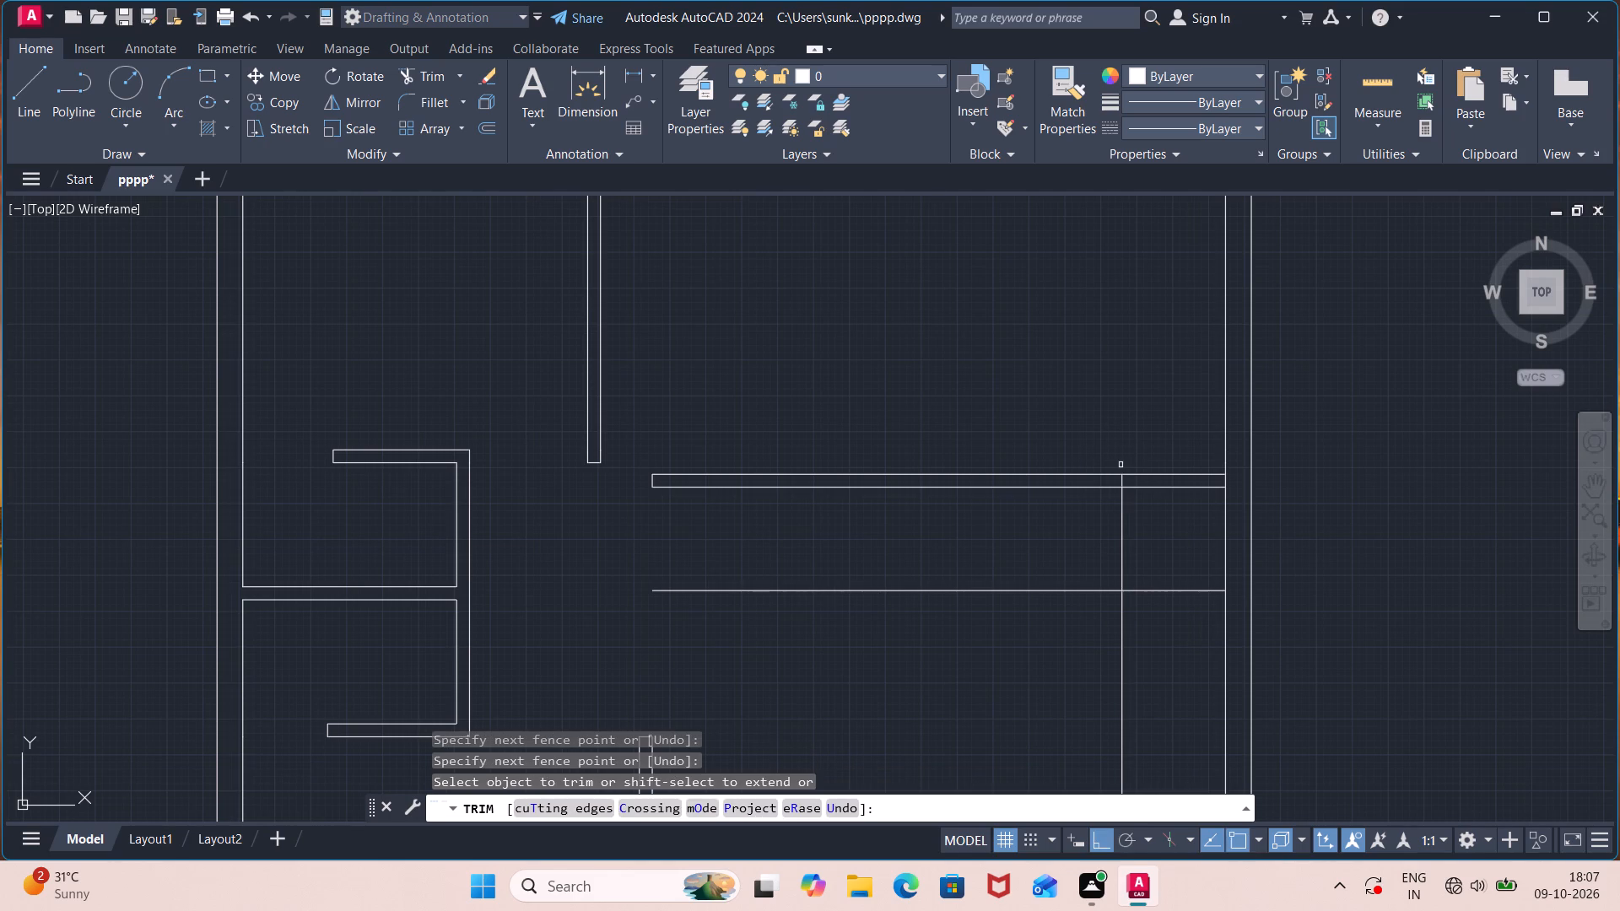
pyautogui.click(1124, 482)
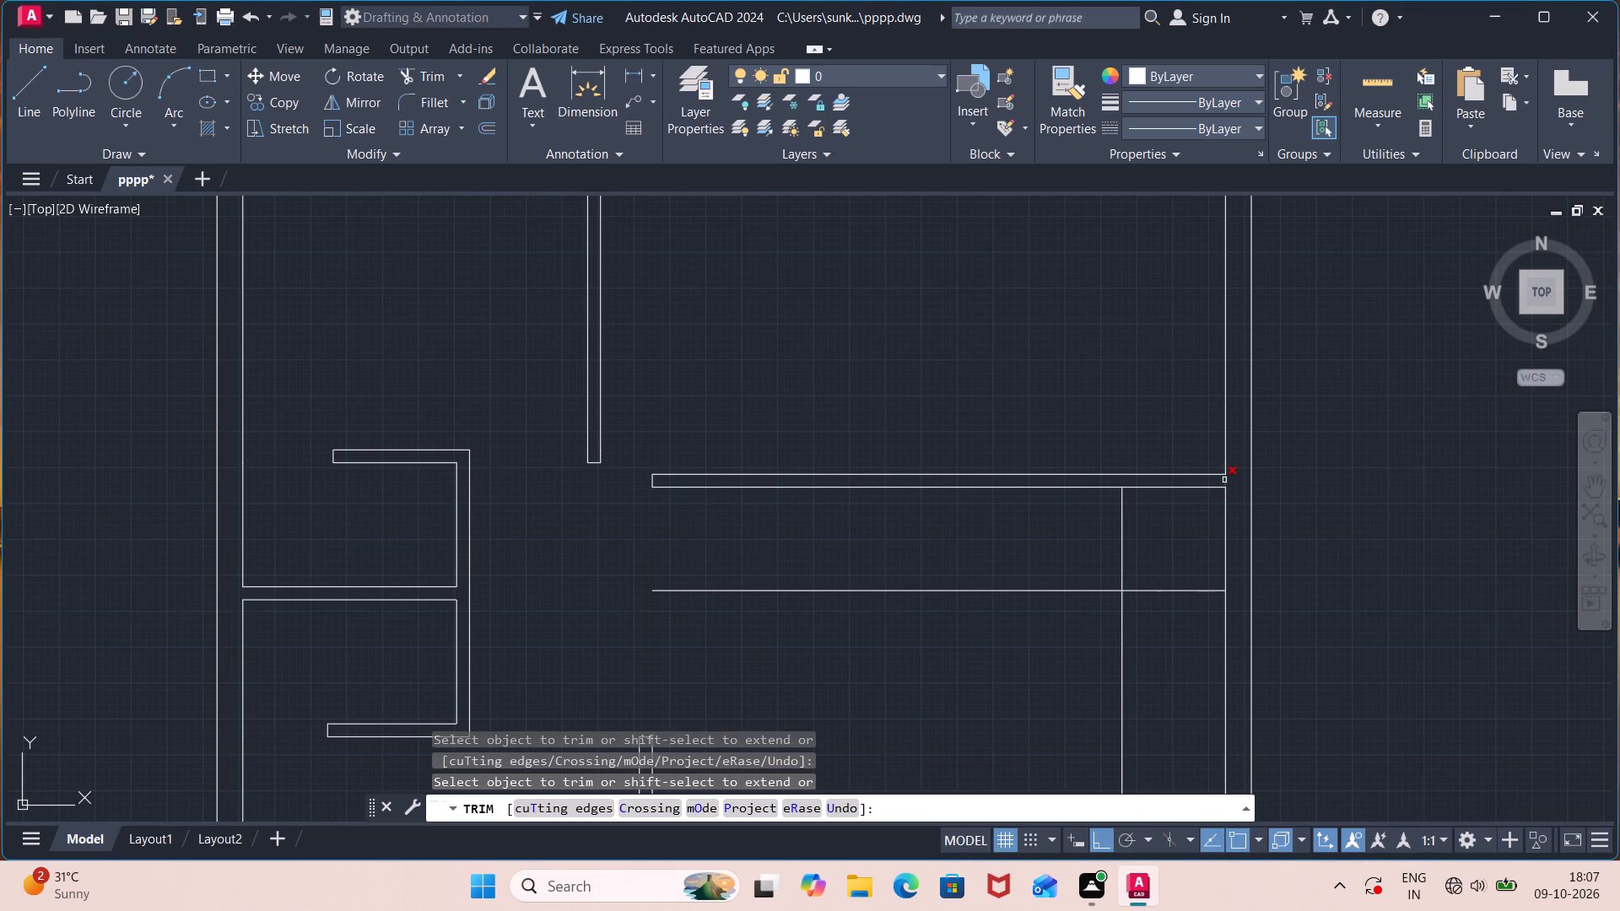
pyautogui.click(1224, 480)
pyautogui.moveTo(1184, 662); pyautogui.dragTo(1184, 422, button='middle')
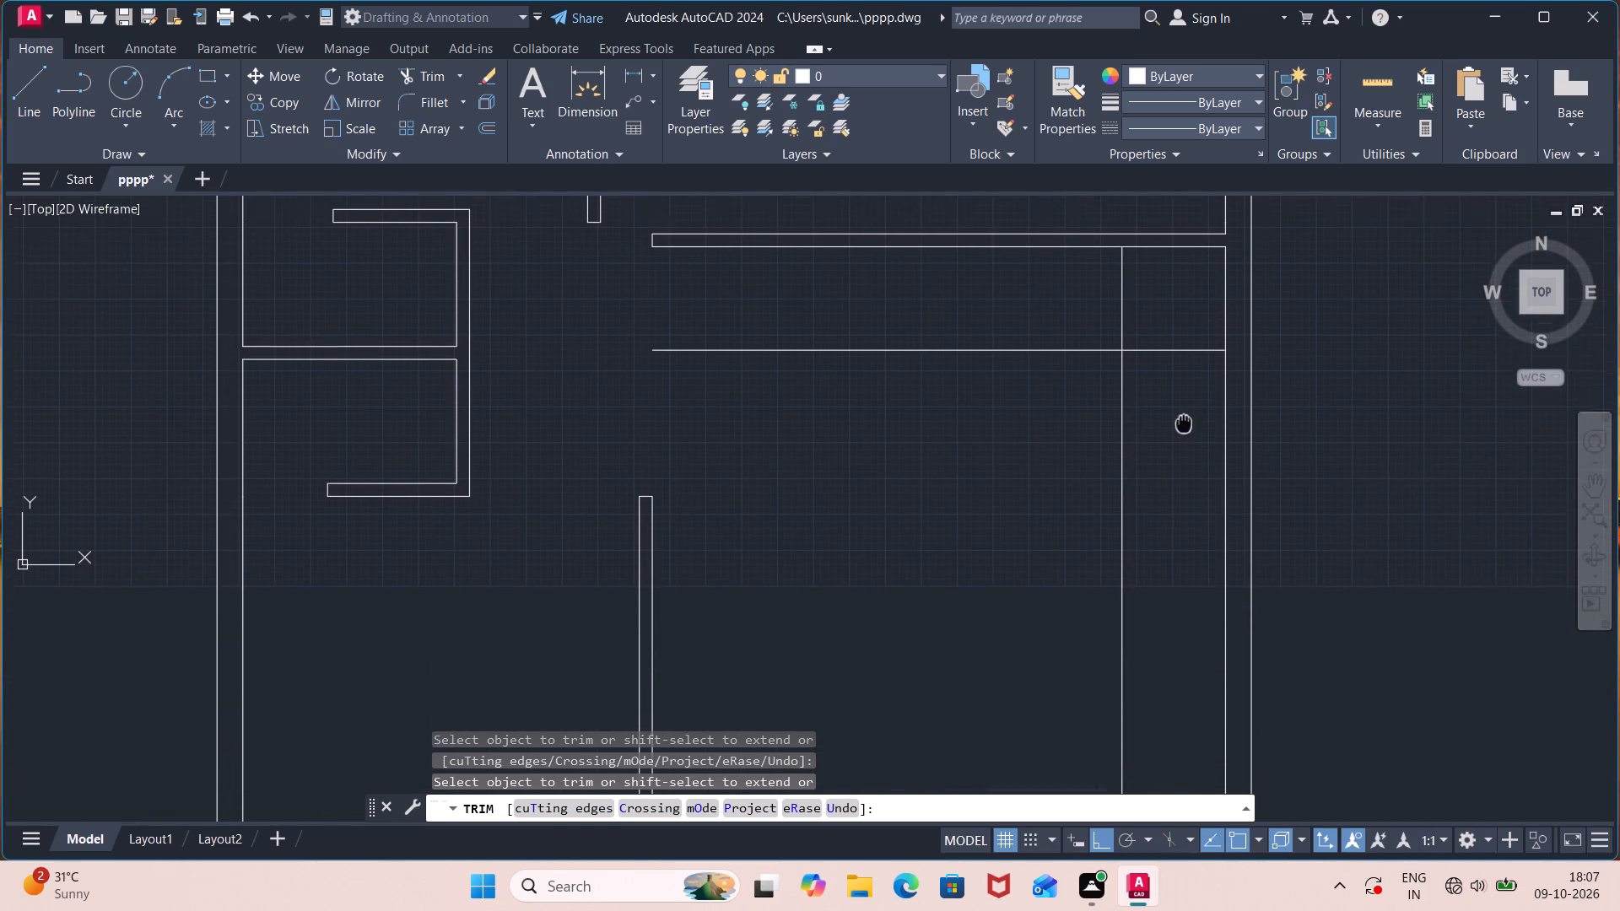
pyautogui.moveTo(1184, 422); pyautogui.dragTo(1184, 412, button='middle')
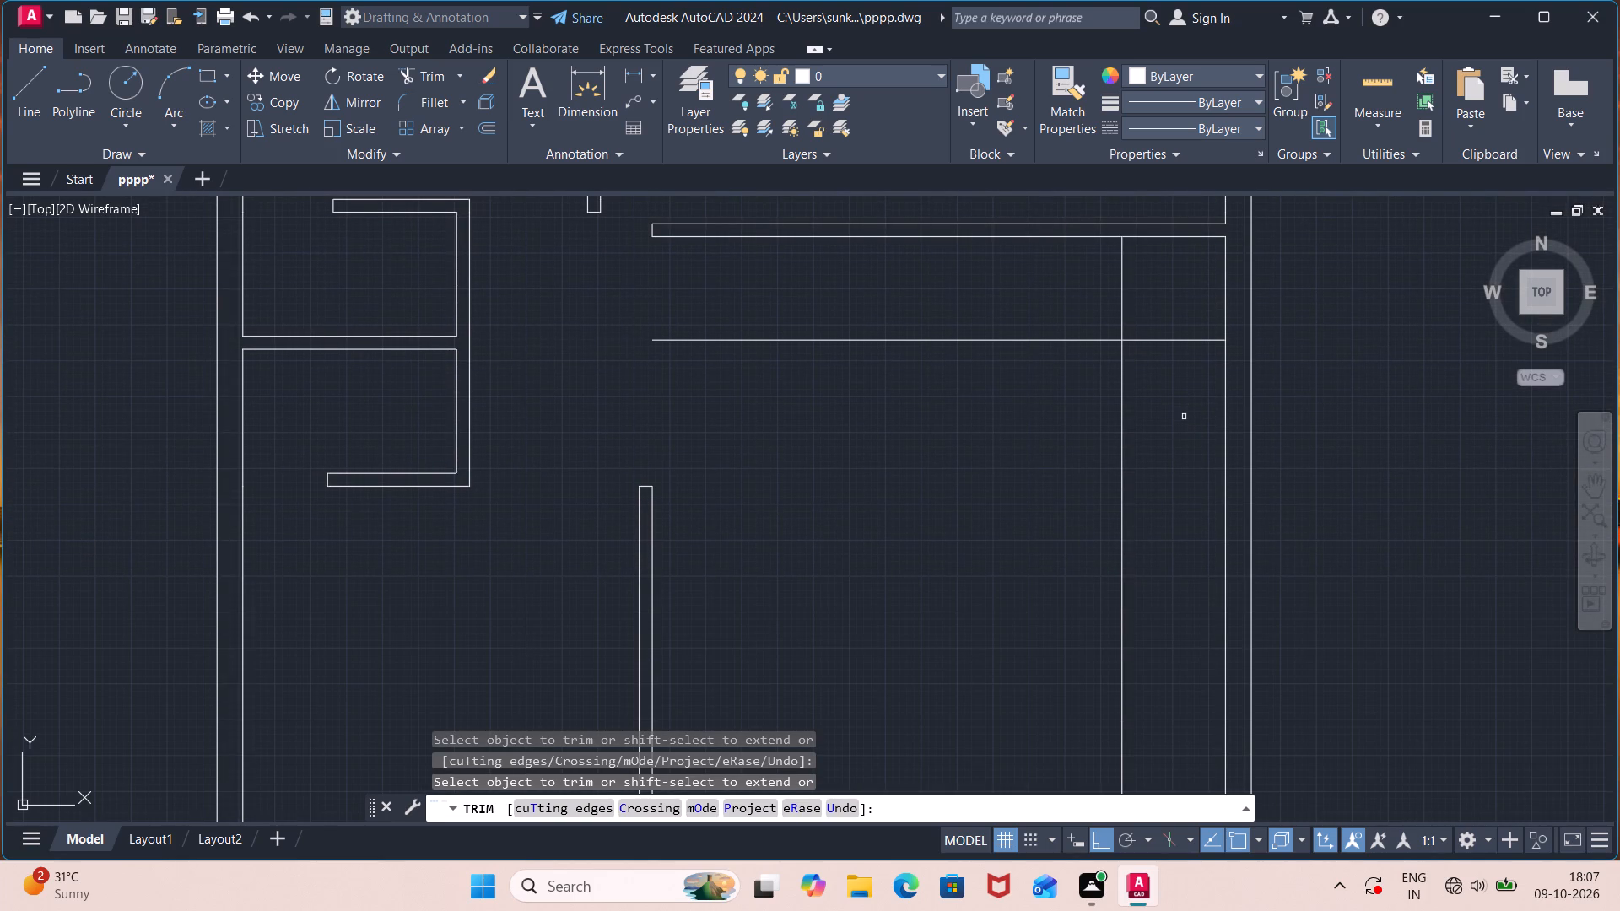
pyautogui.scroll(-1, 1170, 414)
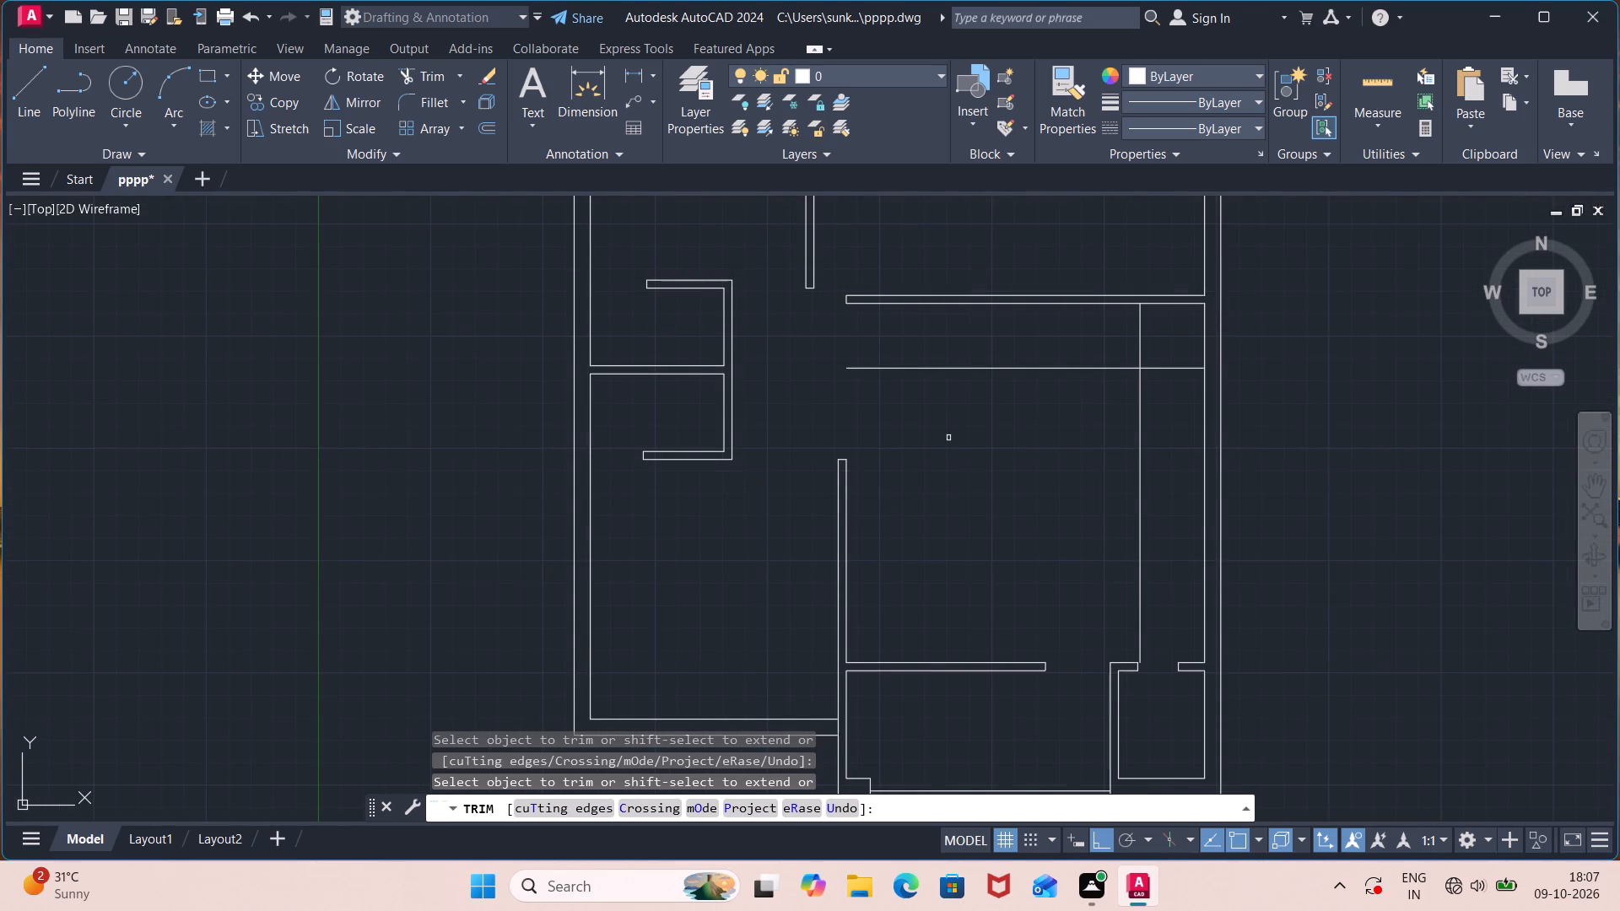
pyautogui.scroll(-2, 1007, 417)
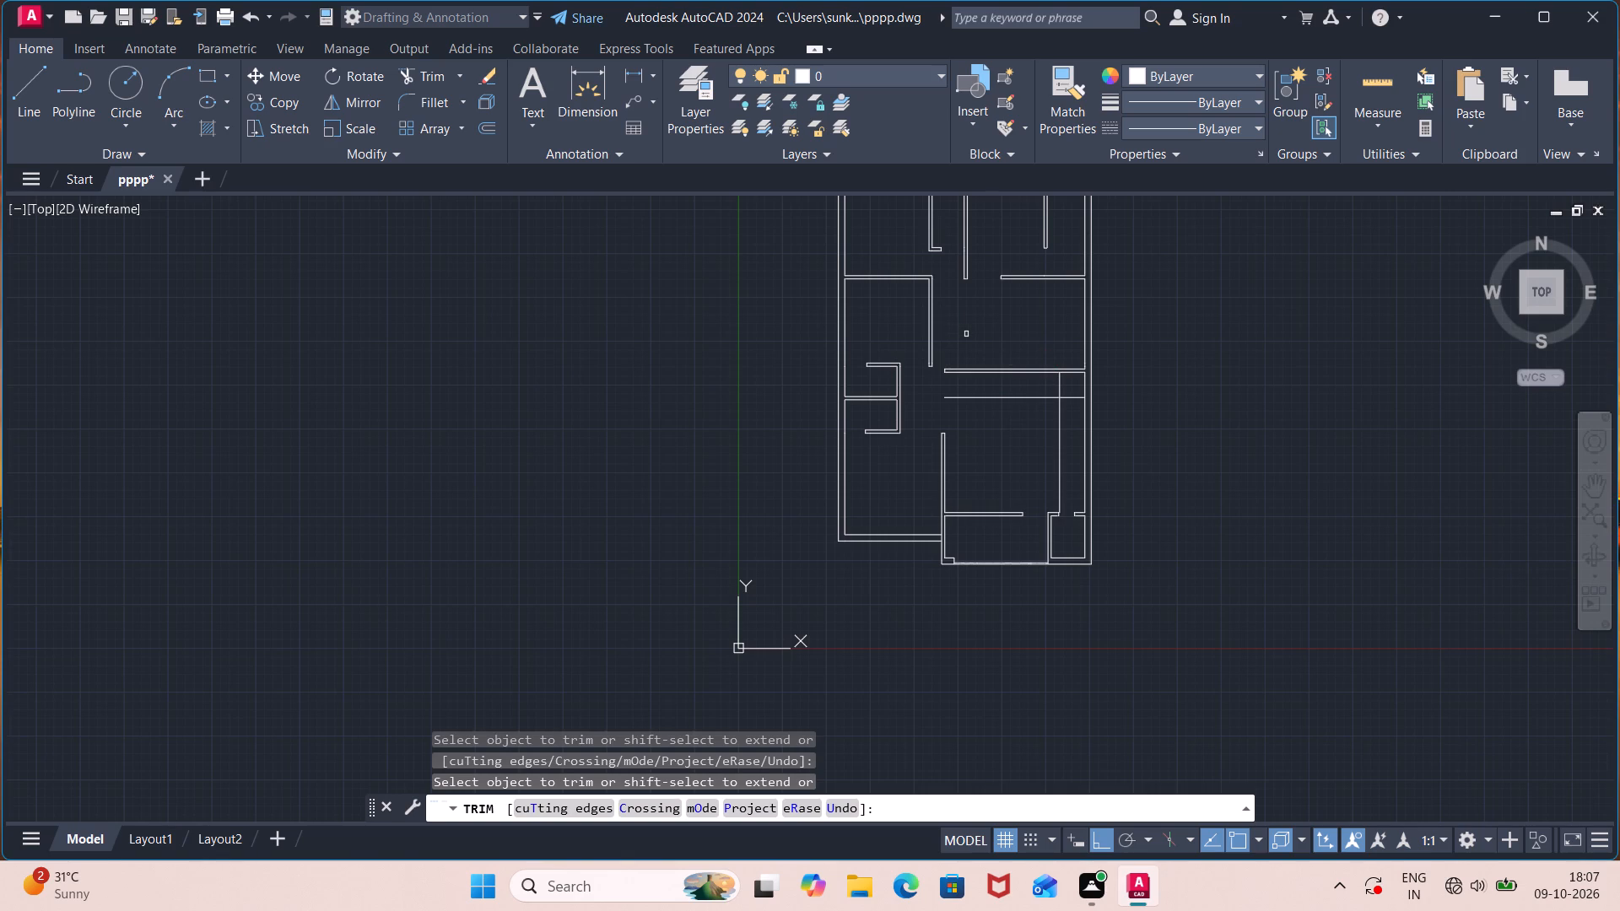
pyautogui.press('Escape')
# Draw a short vertical line across the long horizontal partition above the lower-right room, slightly left of its middle.
pyautogui.press('l')
pyautogui.press('Return')
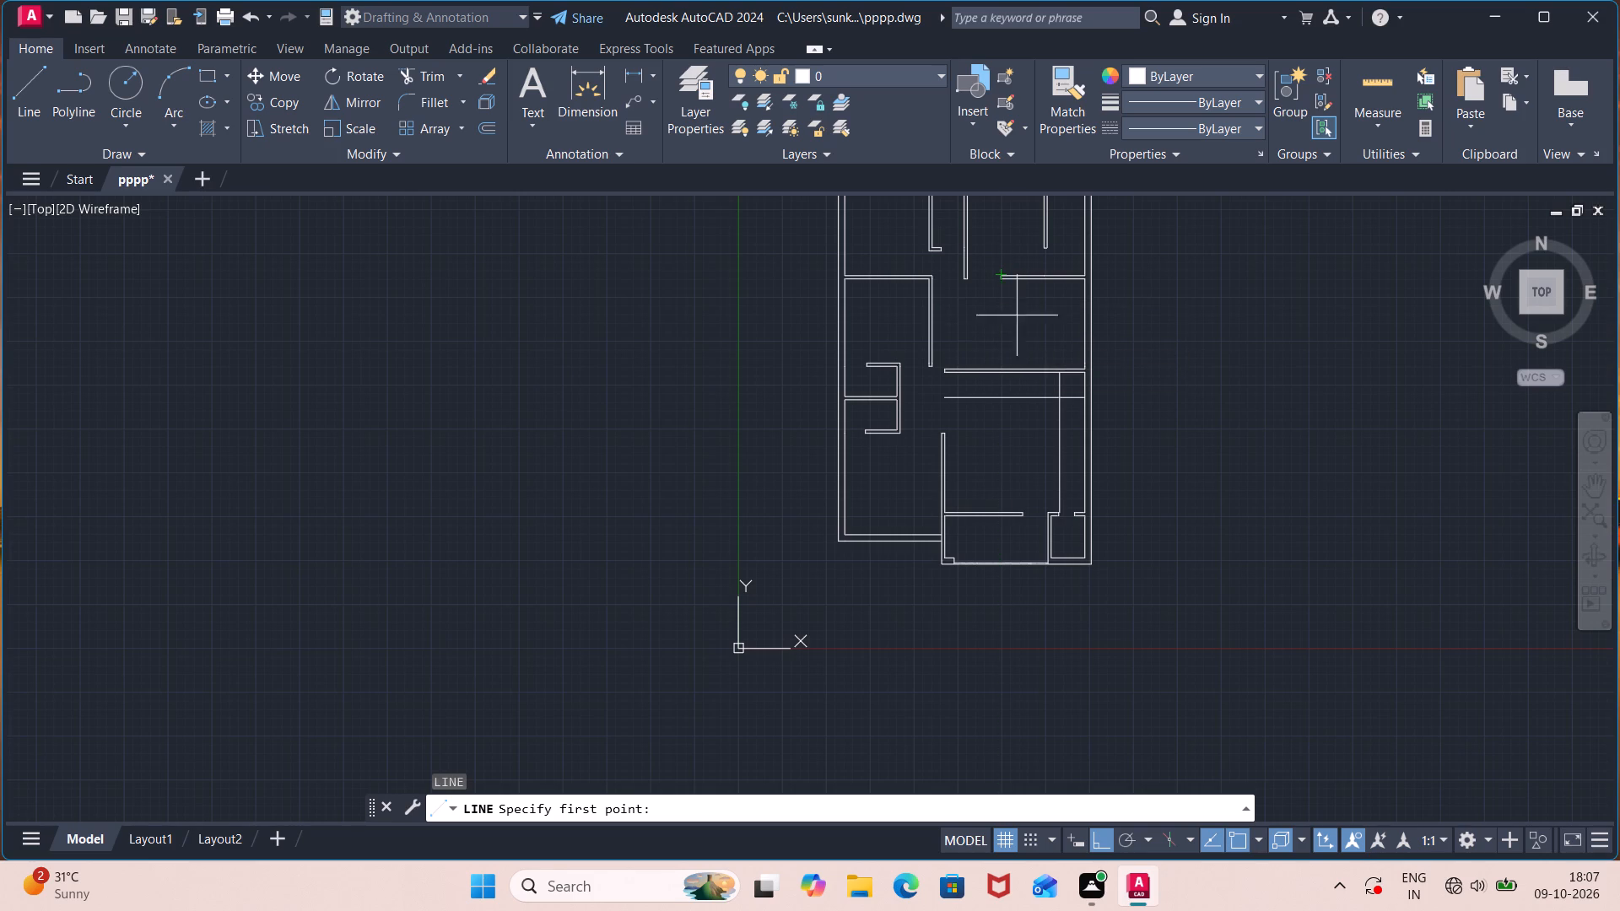
pyautogui.scroll(3, 1001, 361)
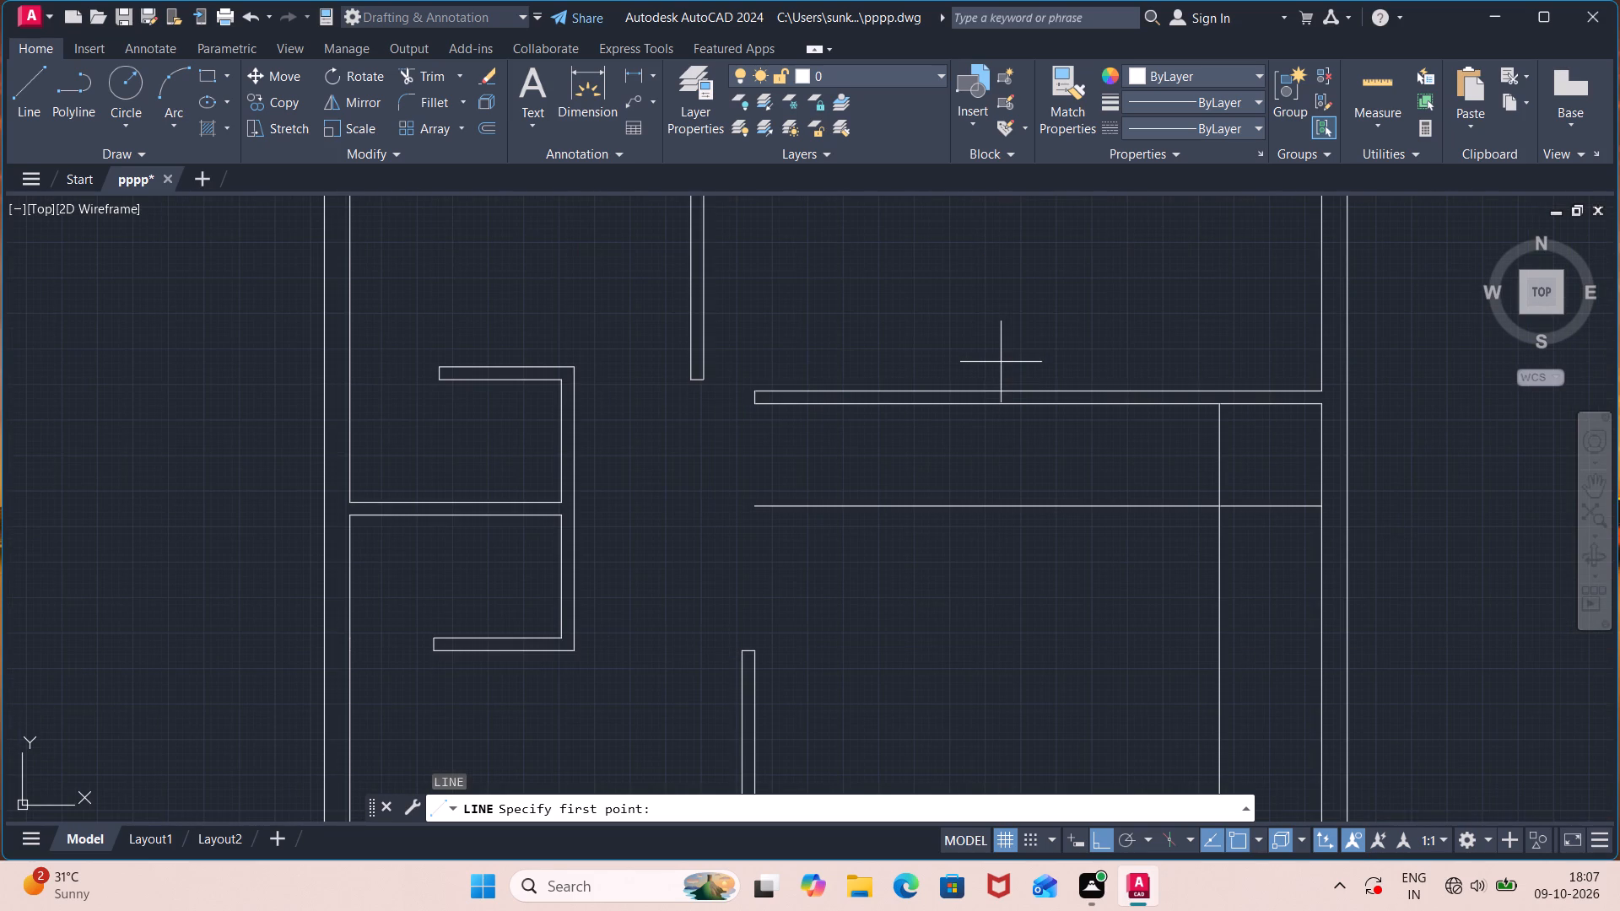
pyautogui.click(998, 385)
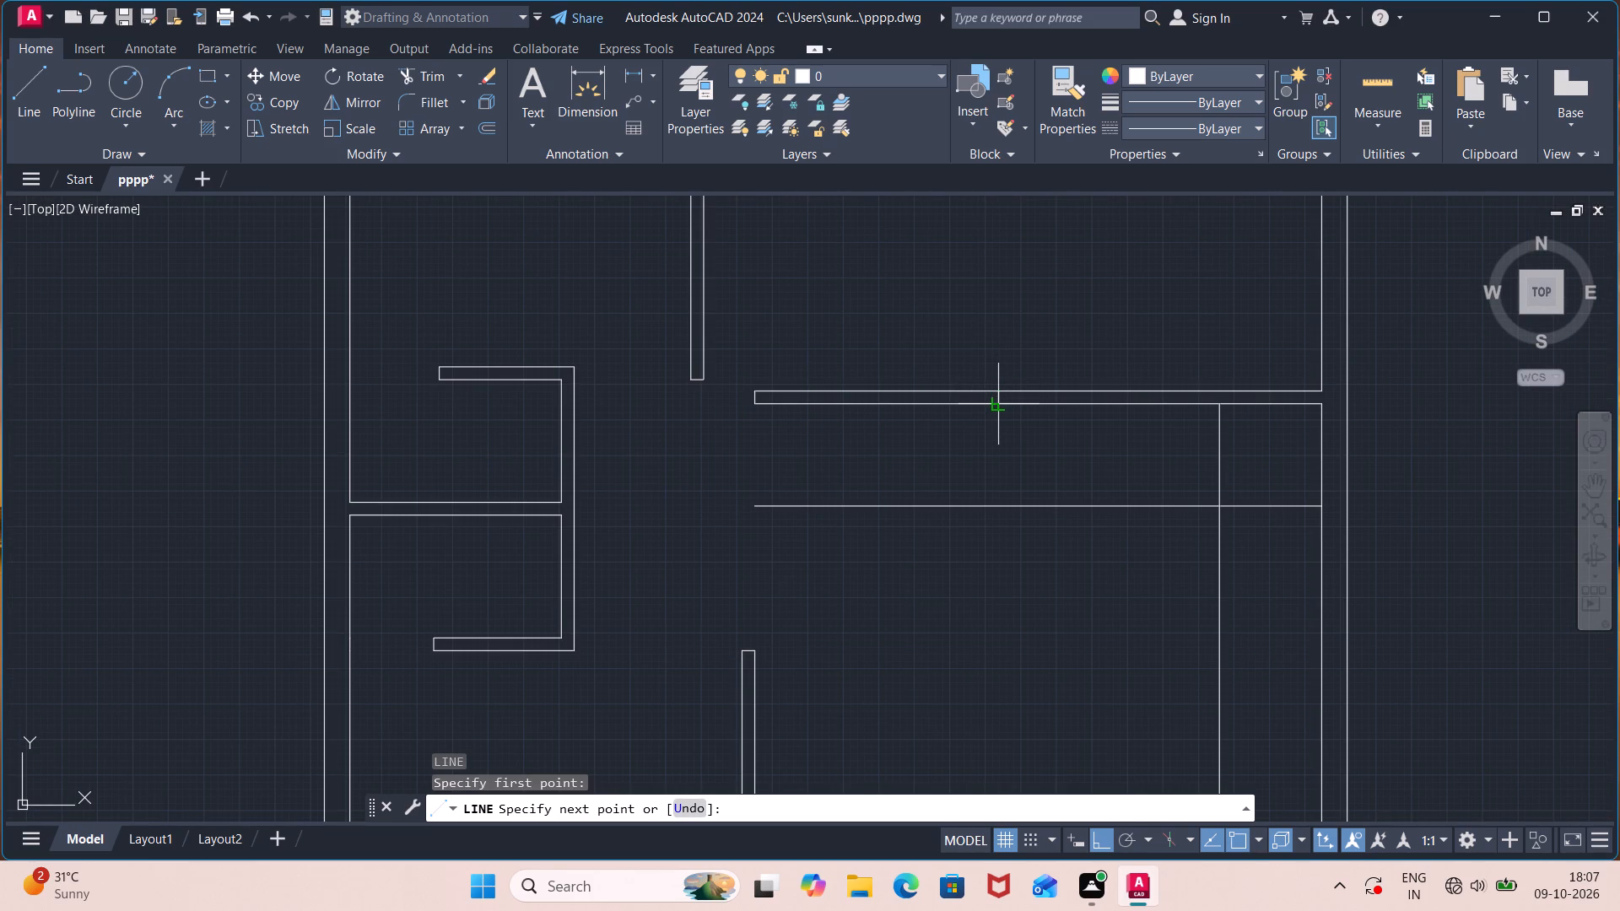
pyautogui.click(999, 398)
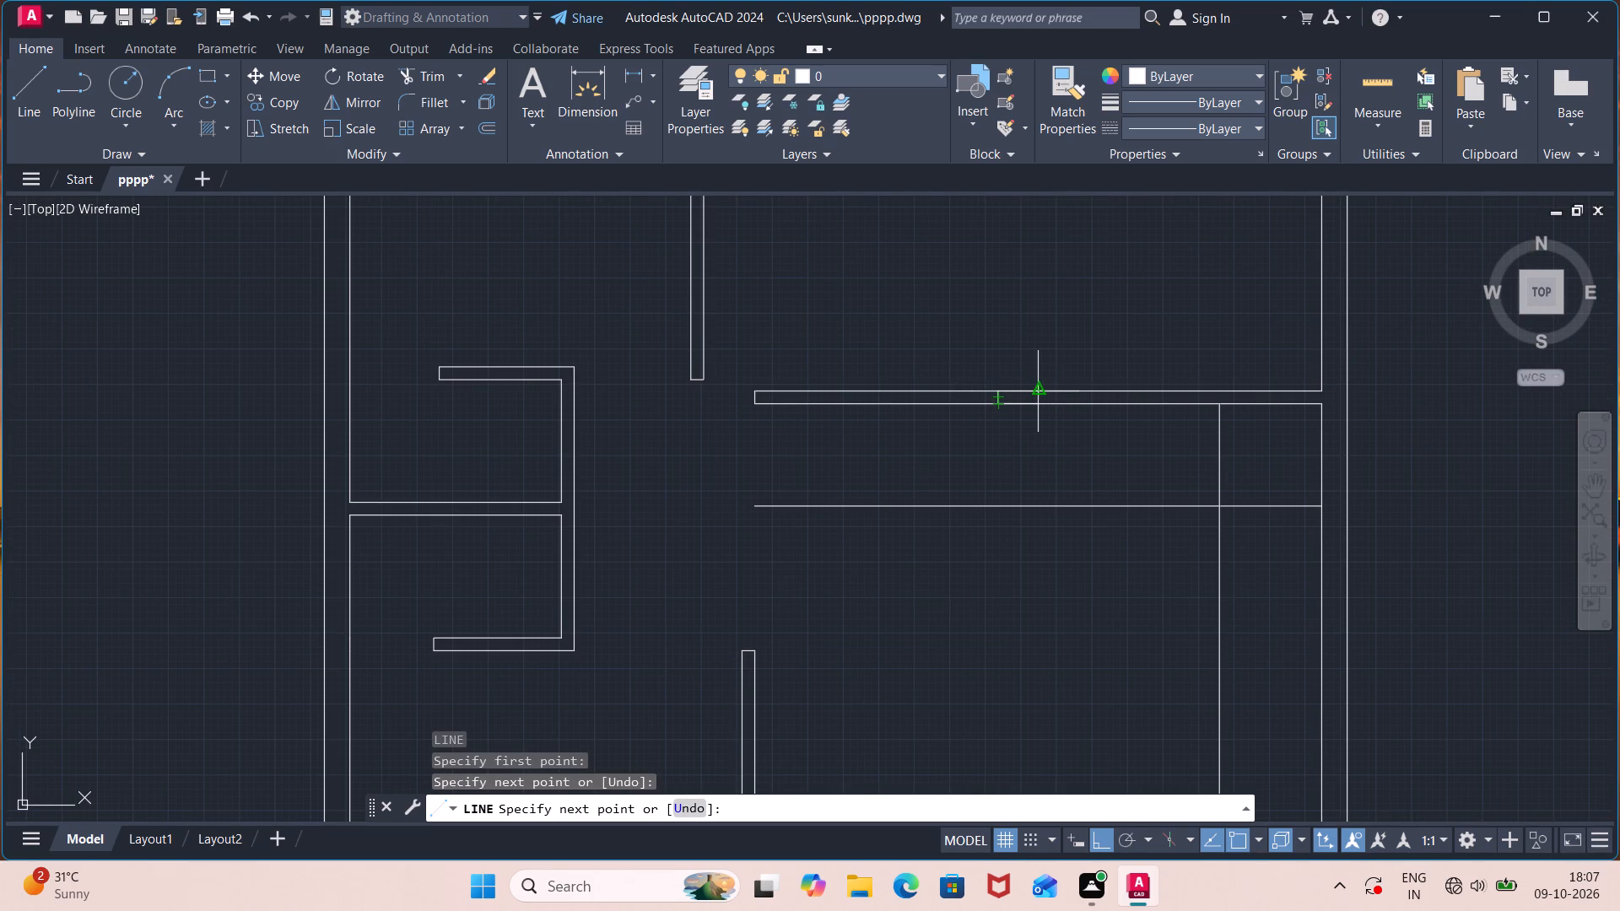
pyautogui.press('Escape')
# Trim away both lines of that partition left of the short vertical line and remove its leftover old end line.
pyautogui.write('tr')
pyautogui.press('Return')
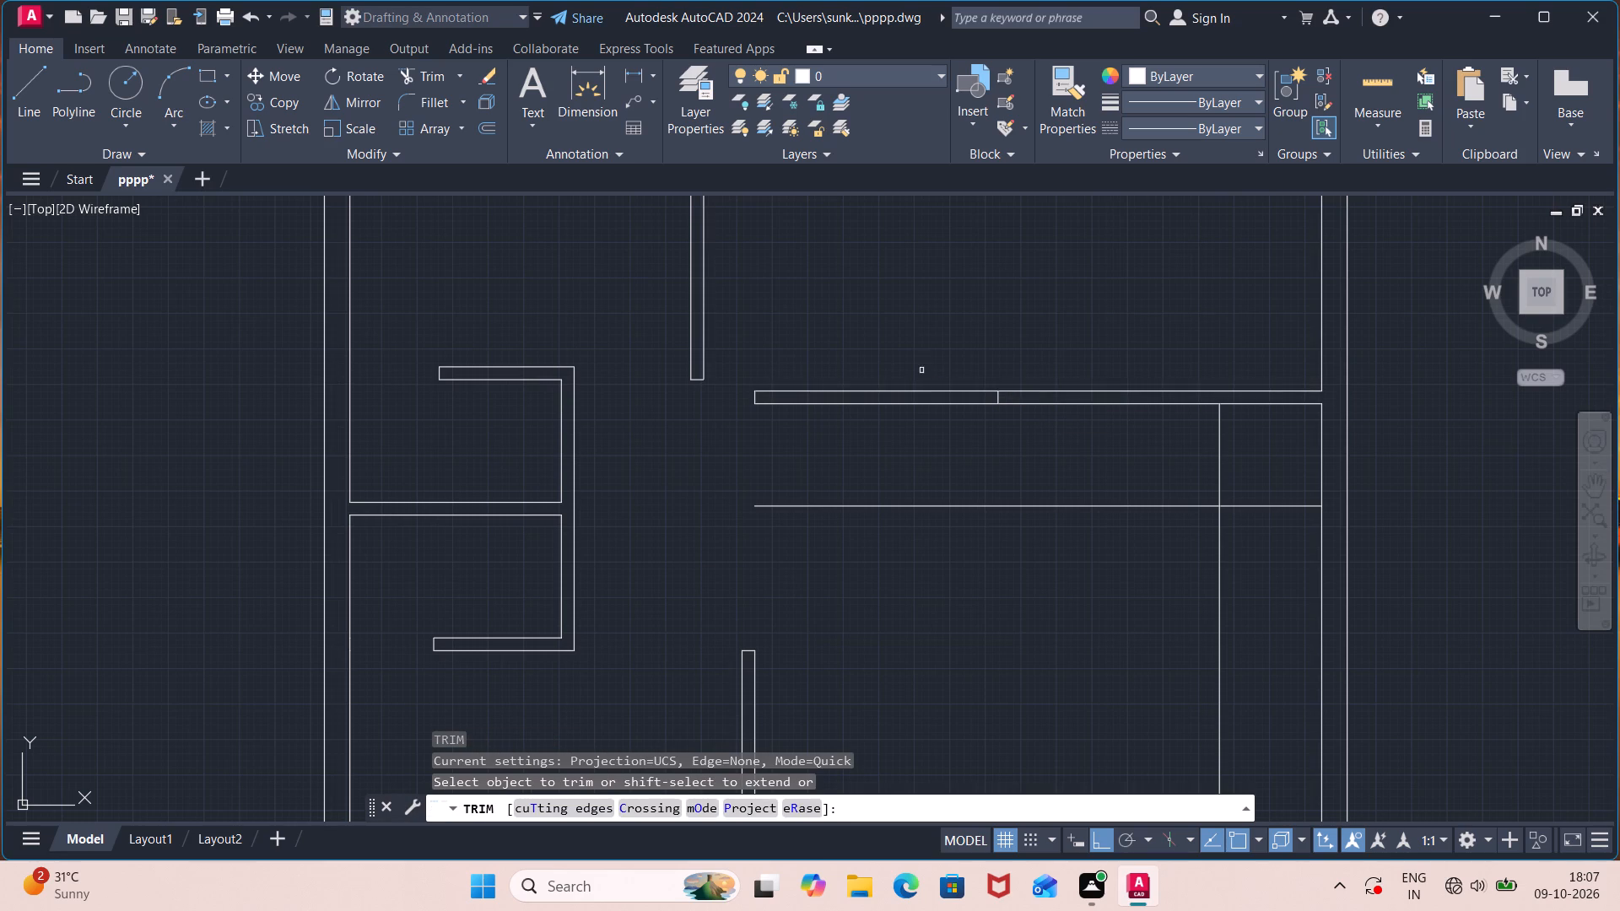
pyautogui.click(935, 350)
pyautogui.click(902, 449)
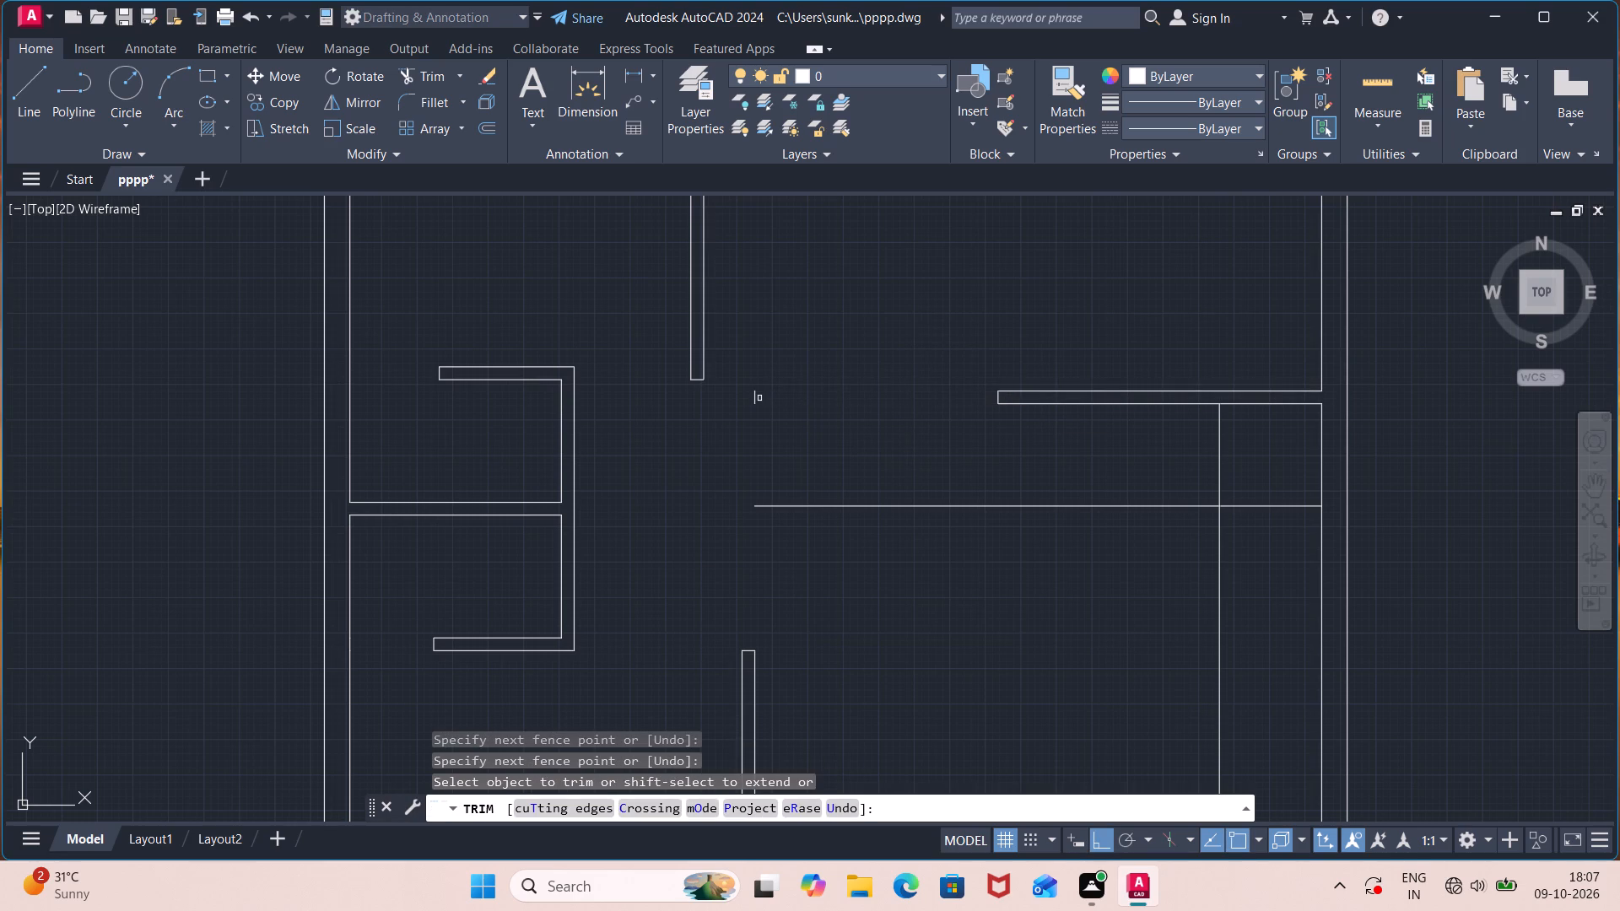
pyautogui.click(753, 398)
pyautogui.scroll(-1, 896, 455)
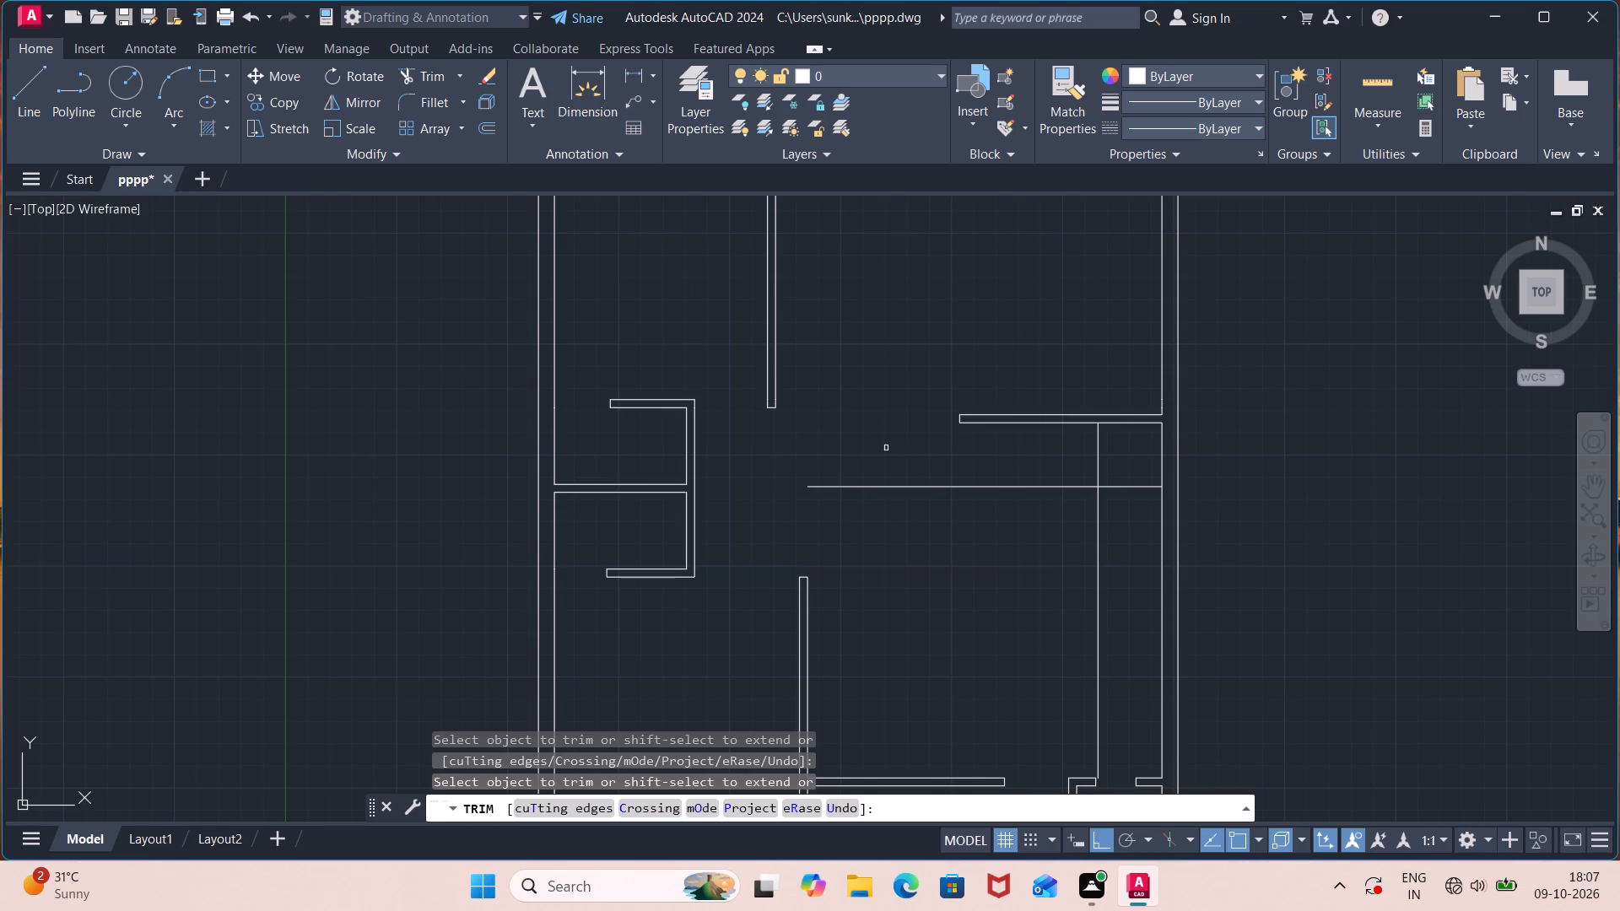
pyautogui.press('Escape')
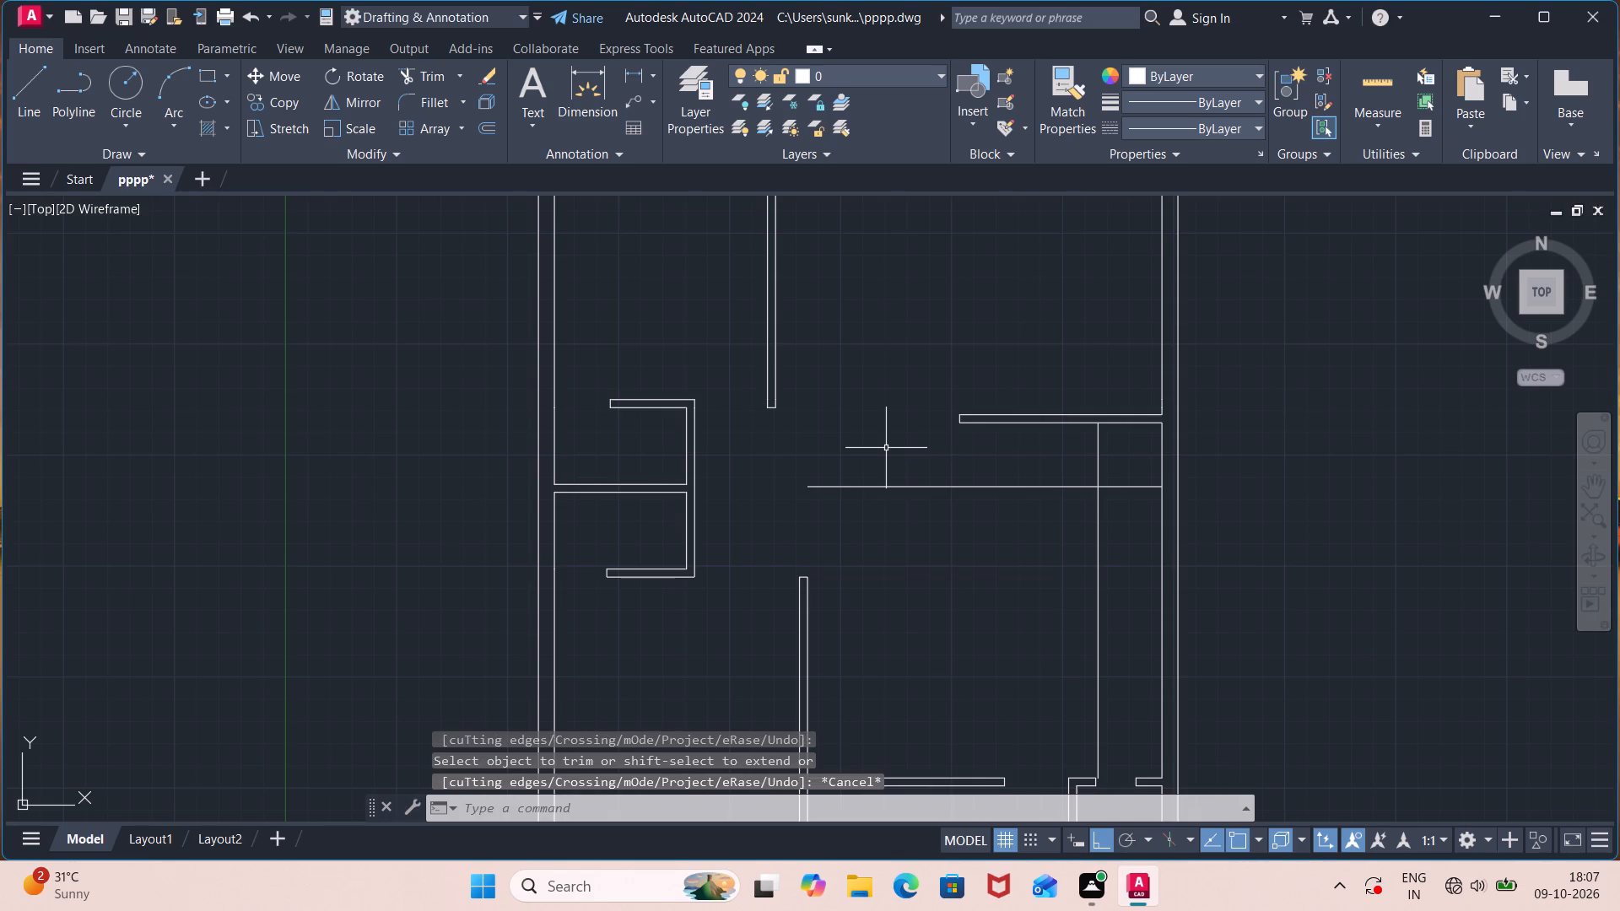
# Draw a vertical line from the shortened partition's lower left corner down to the horizontal 3' offset line.
pyautogui.press('l')
pyautogui.press('Return')
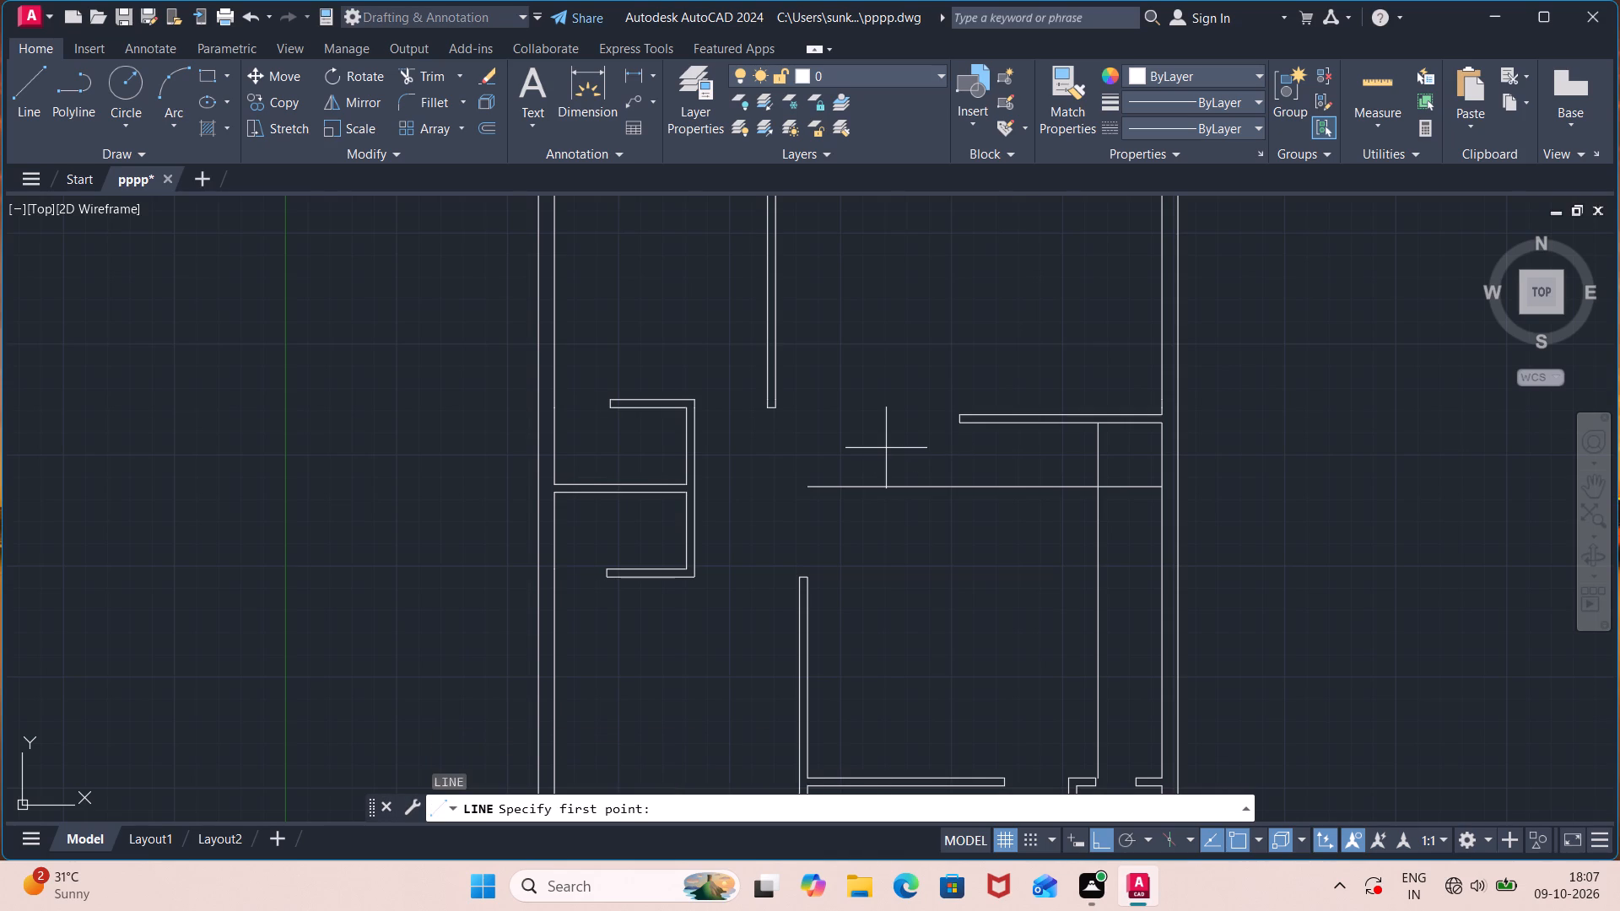
pyautogui.click(963, 423)
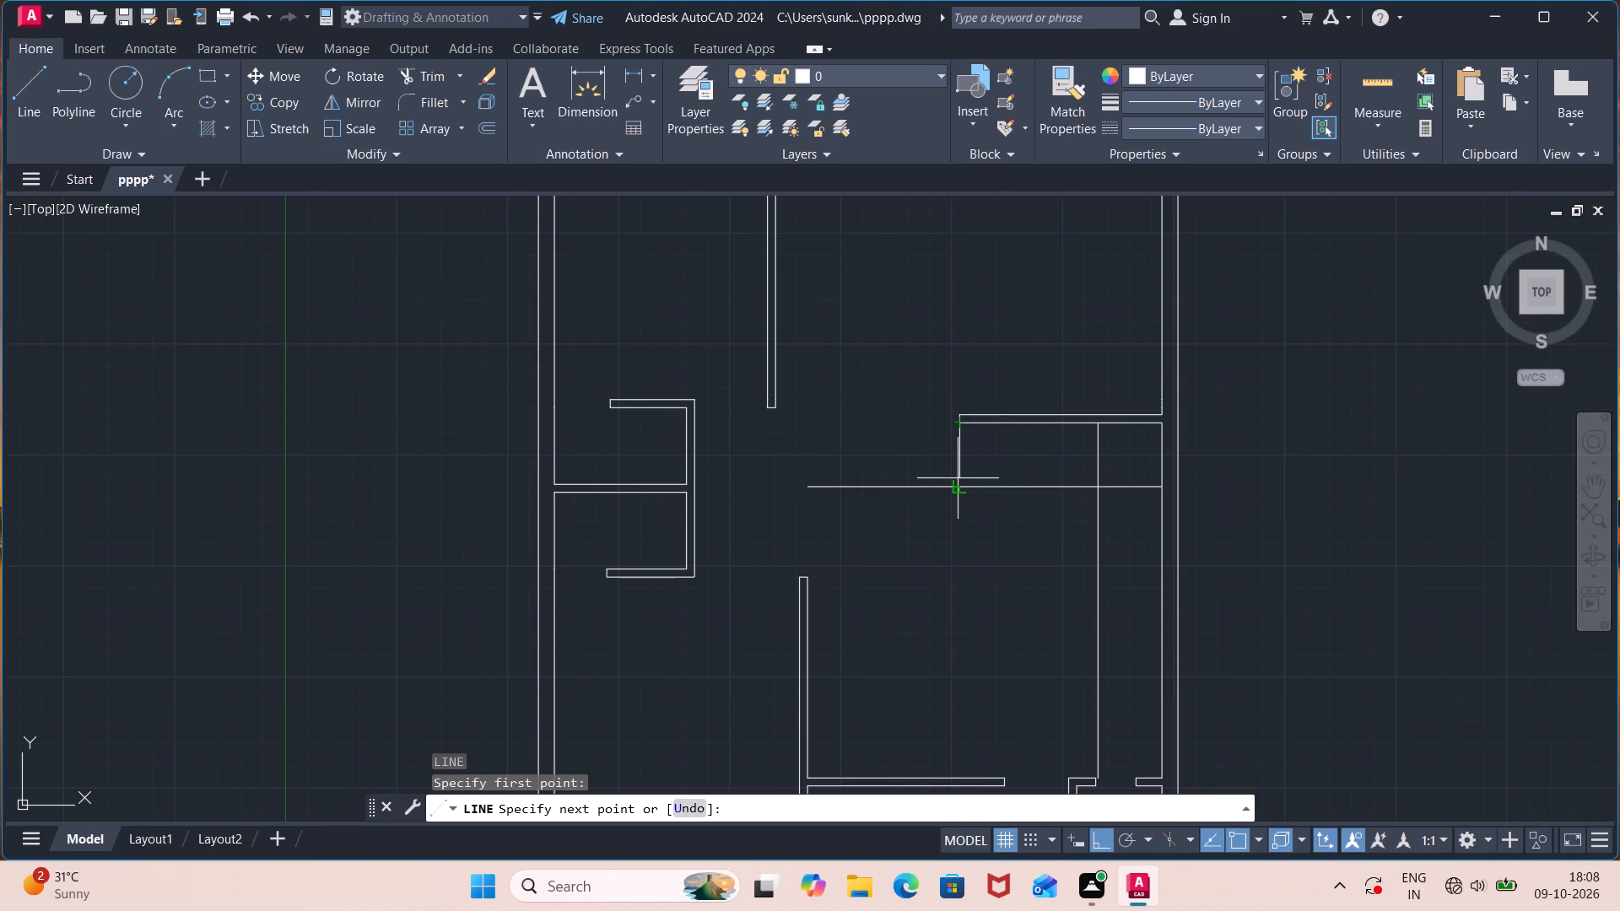
pyautogui.click(958, 483)
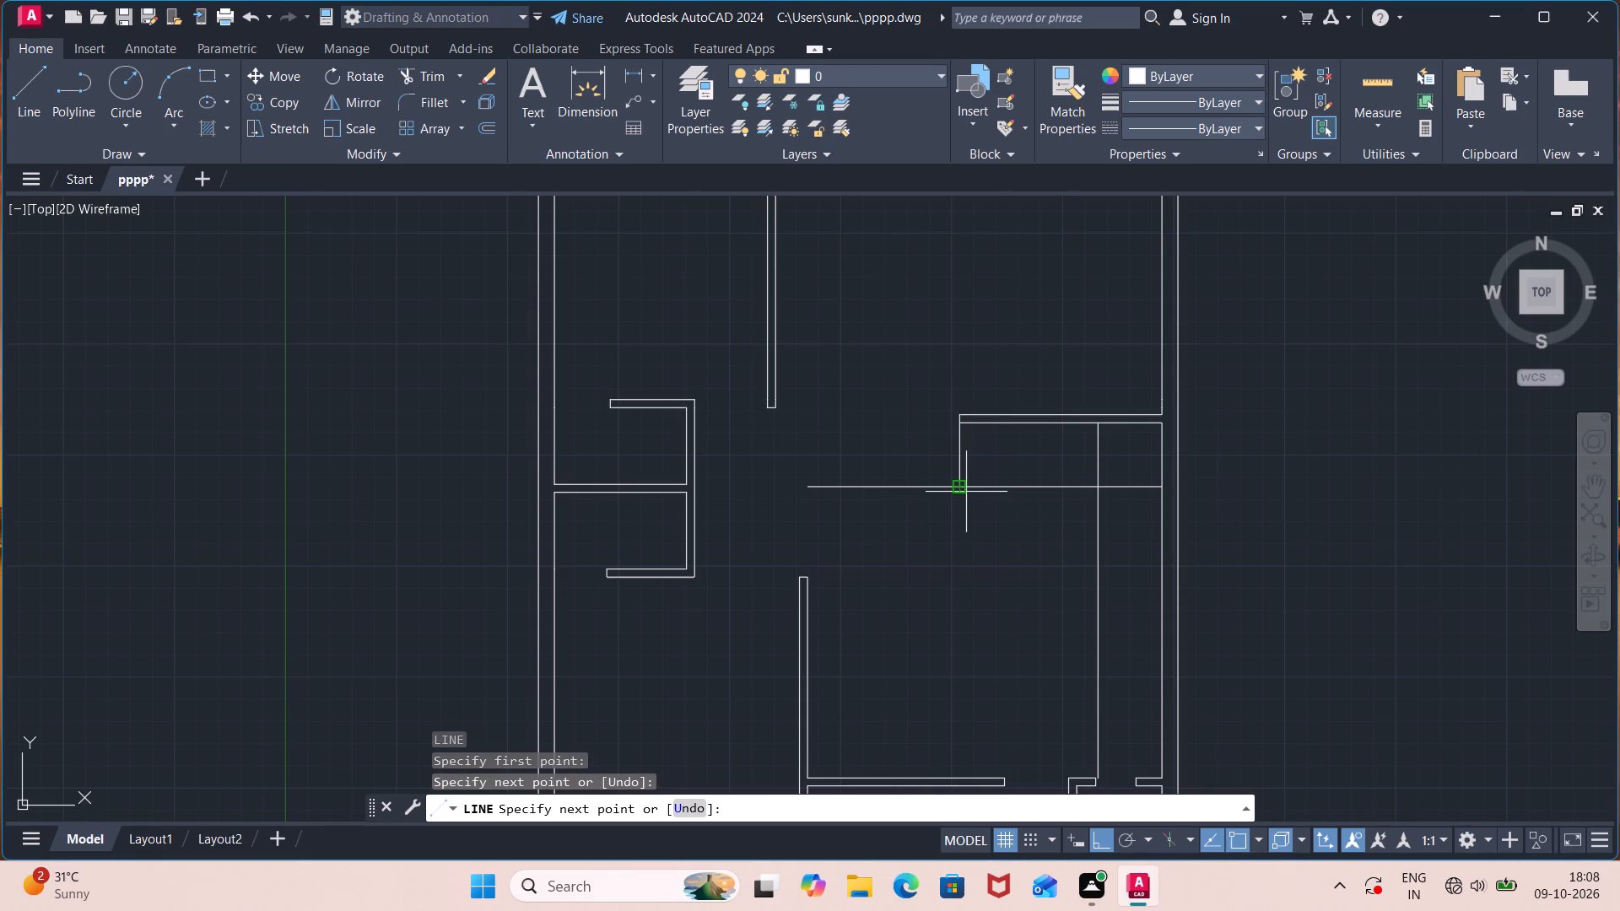
pyautogui.press('Escape')
# Trim the horizontal 3' offset line left of the new vertical line to close the strip under the partition.
pyautogui.write('tr')
pyautogui.press('Return')
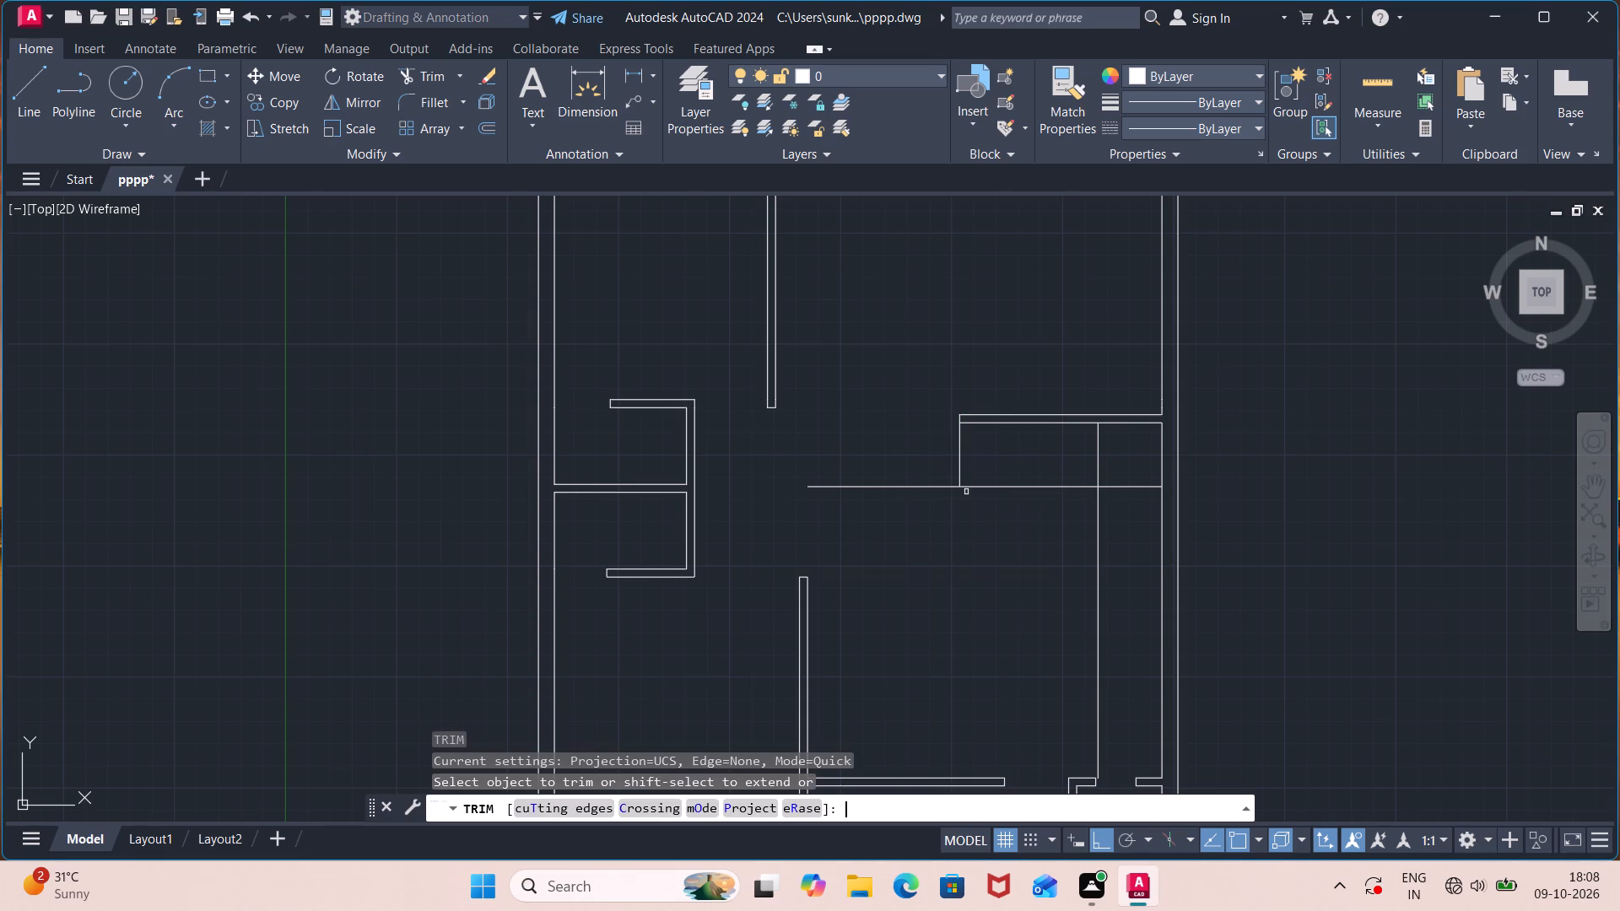
pyautogui.click(921, 466)
pyautogui.click(887, 562)
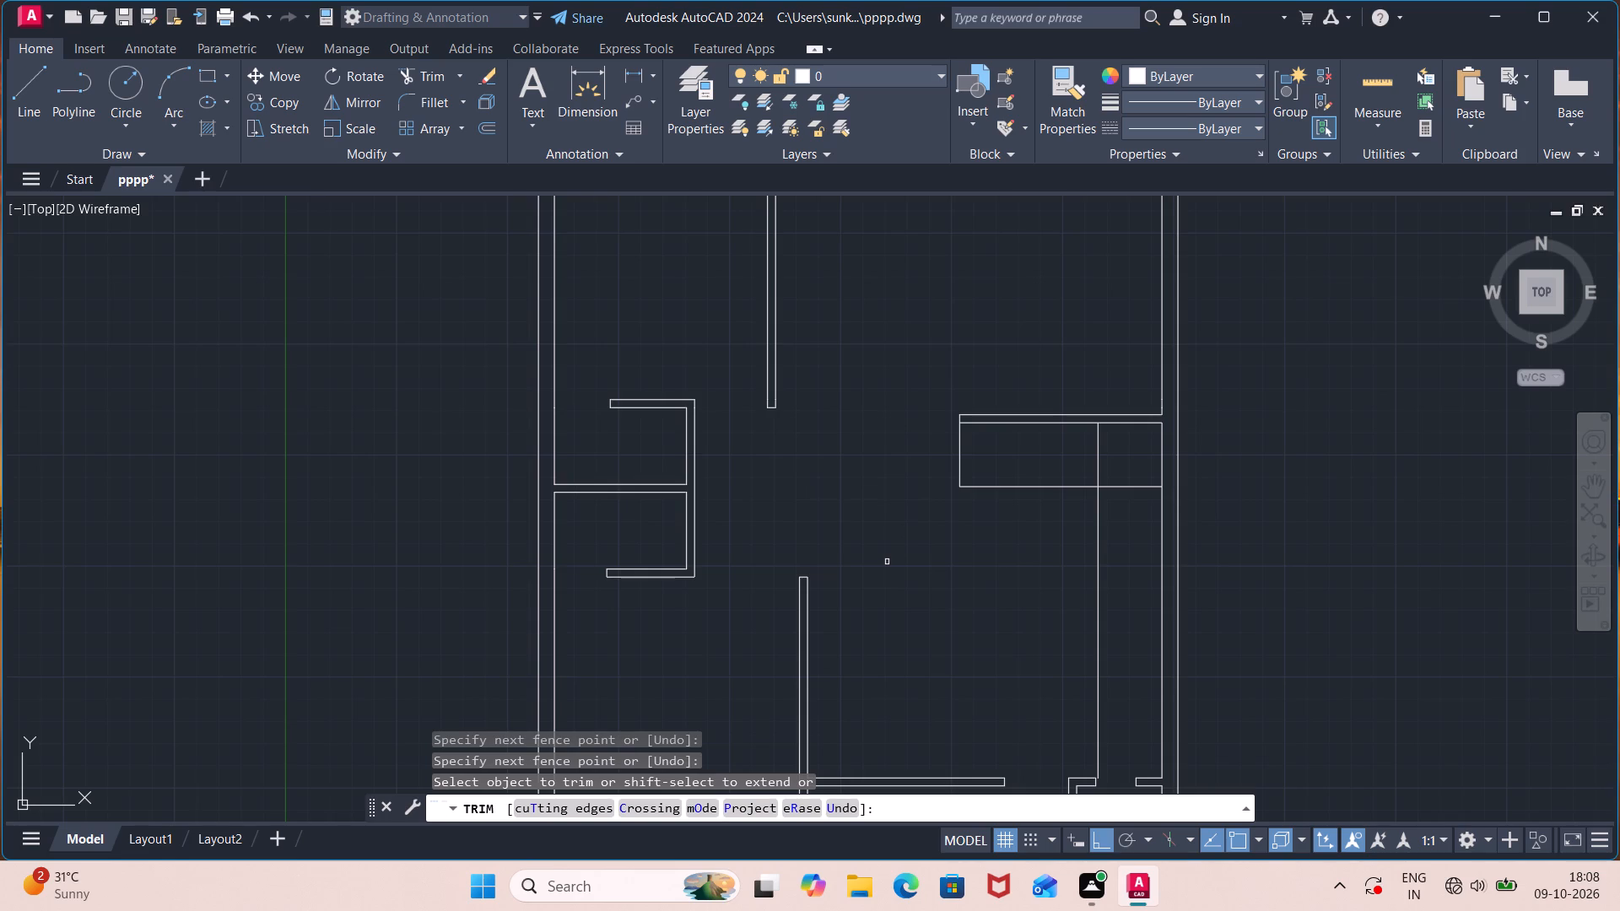
pyautogui.scroll(2, 886, 558)
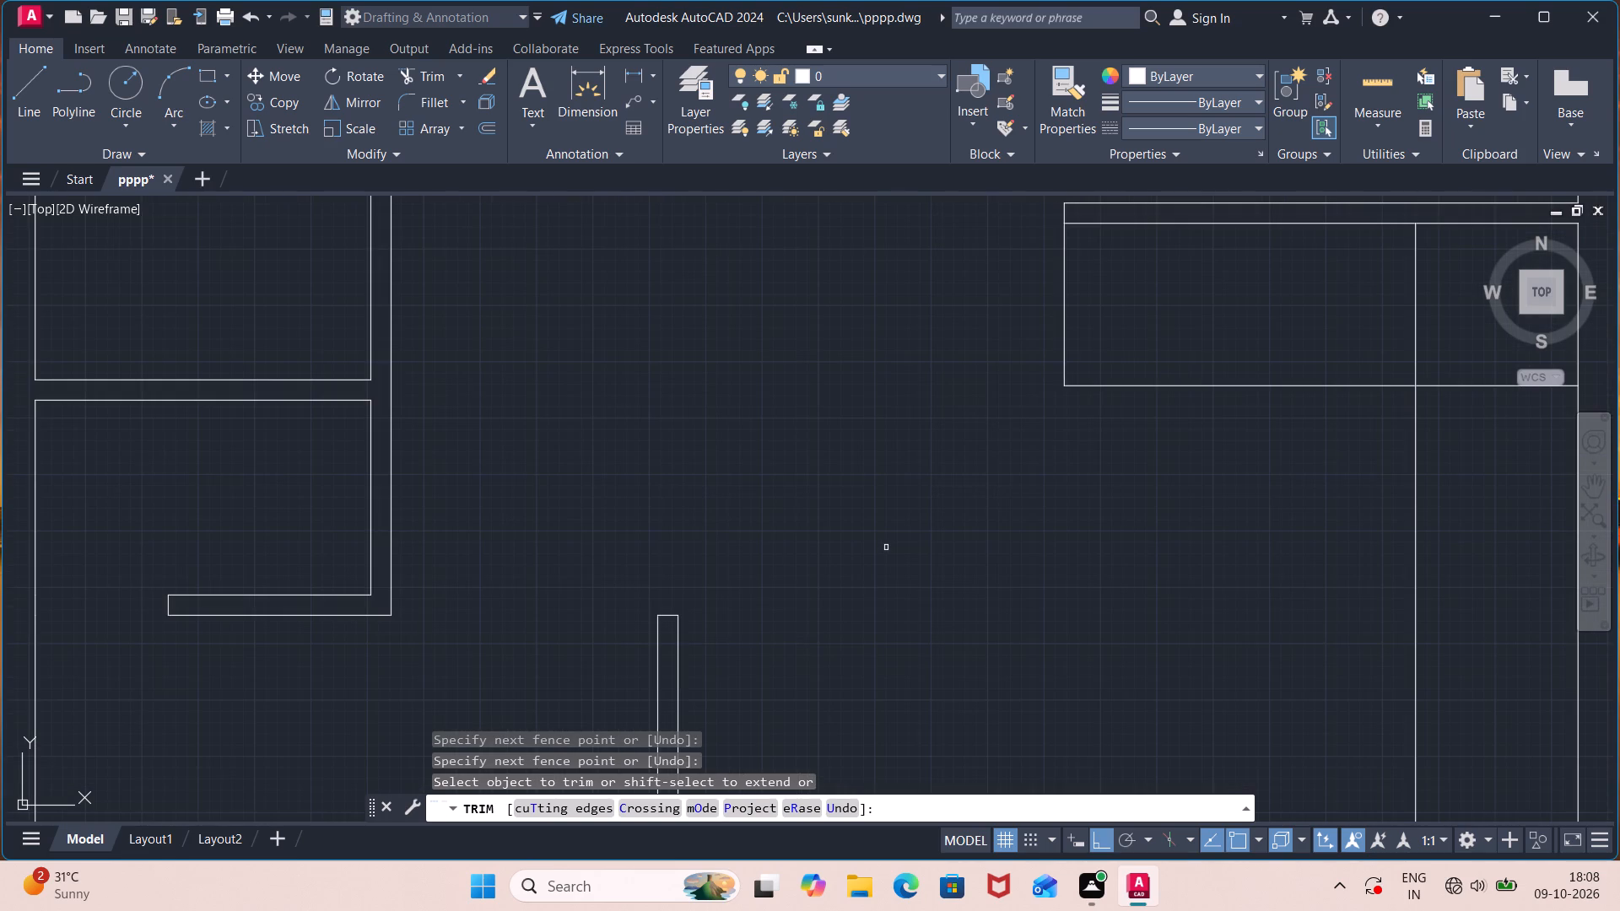
pyautogui.scroll(-2, 915, 569)
pyautogui.moveTo(1046, 625); pyautogui.dragTo(964, 510, button='middle')
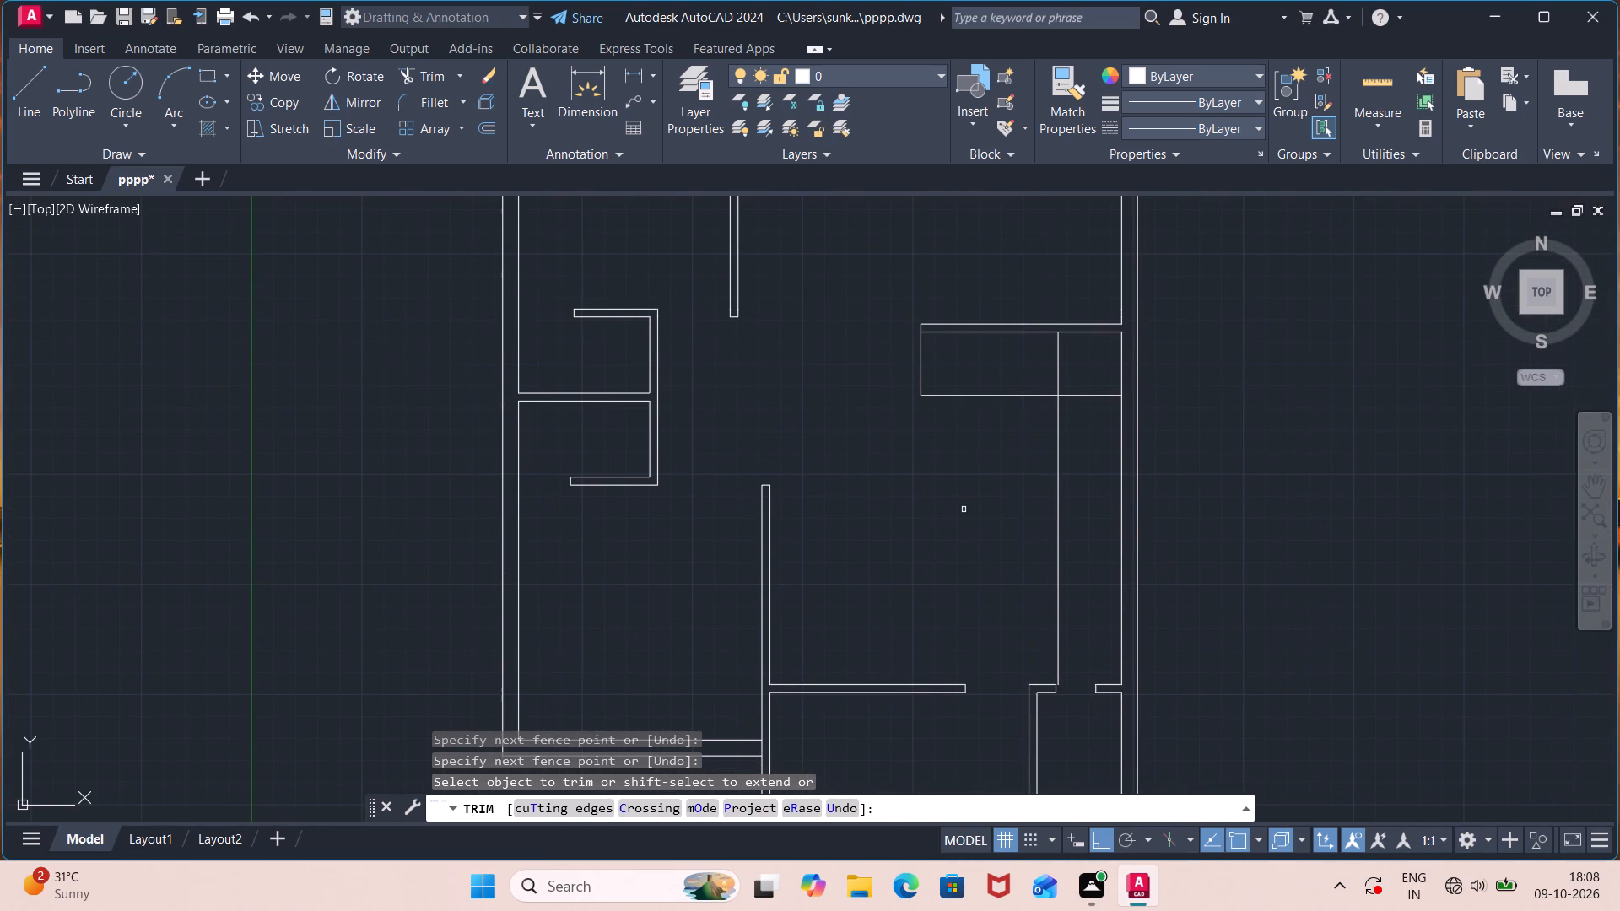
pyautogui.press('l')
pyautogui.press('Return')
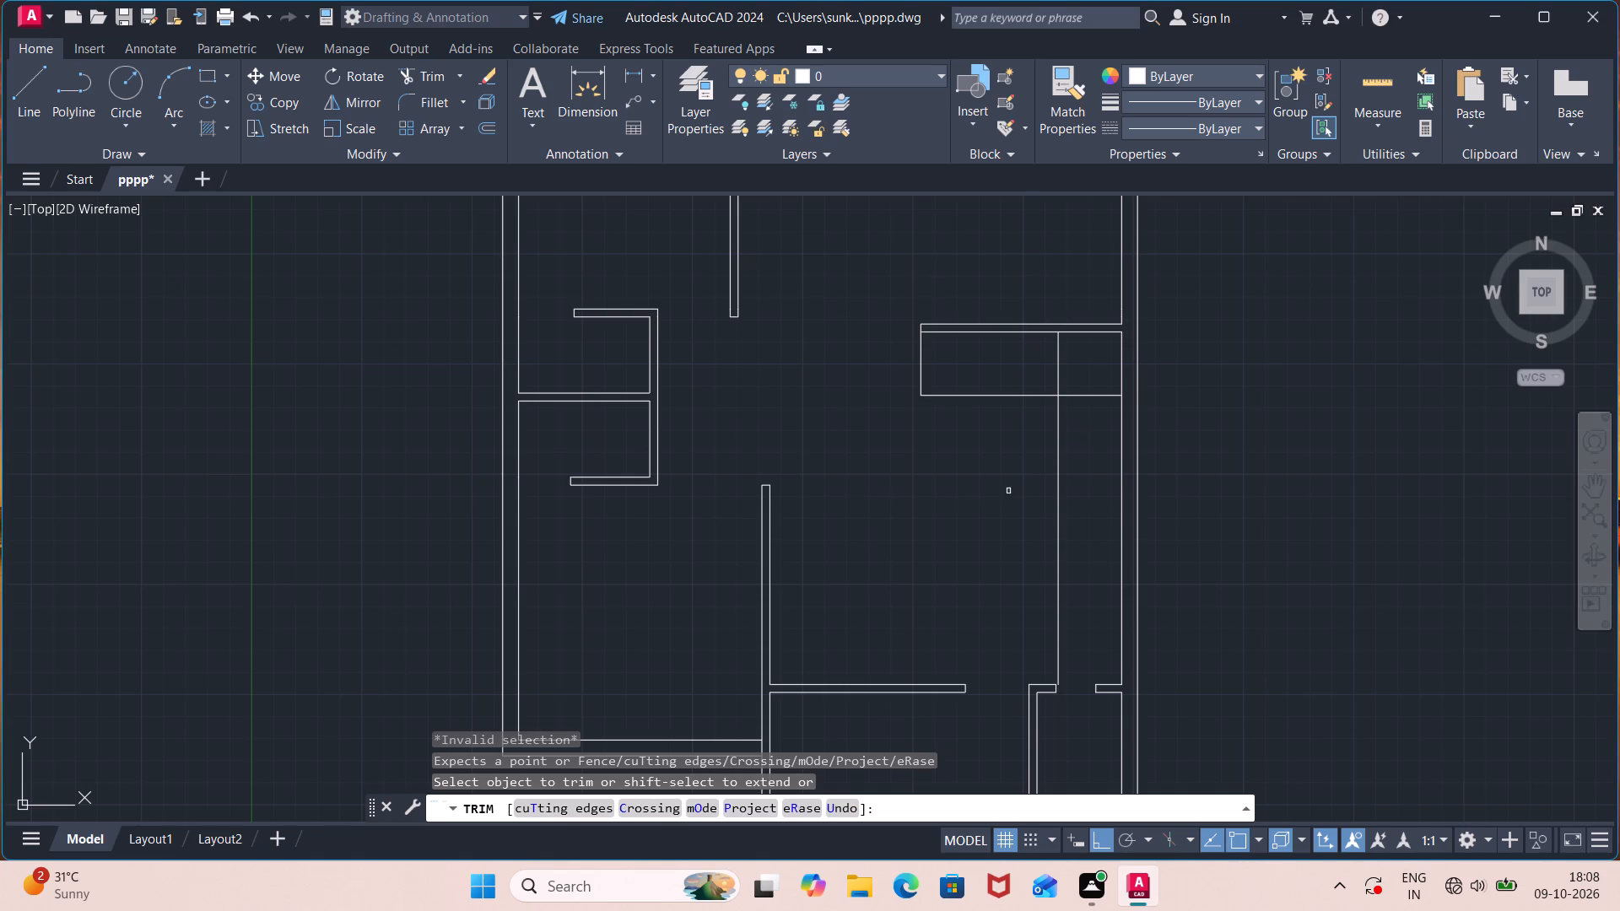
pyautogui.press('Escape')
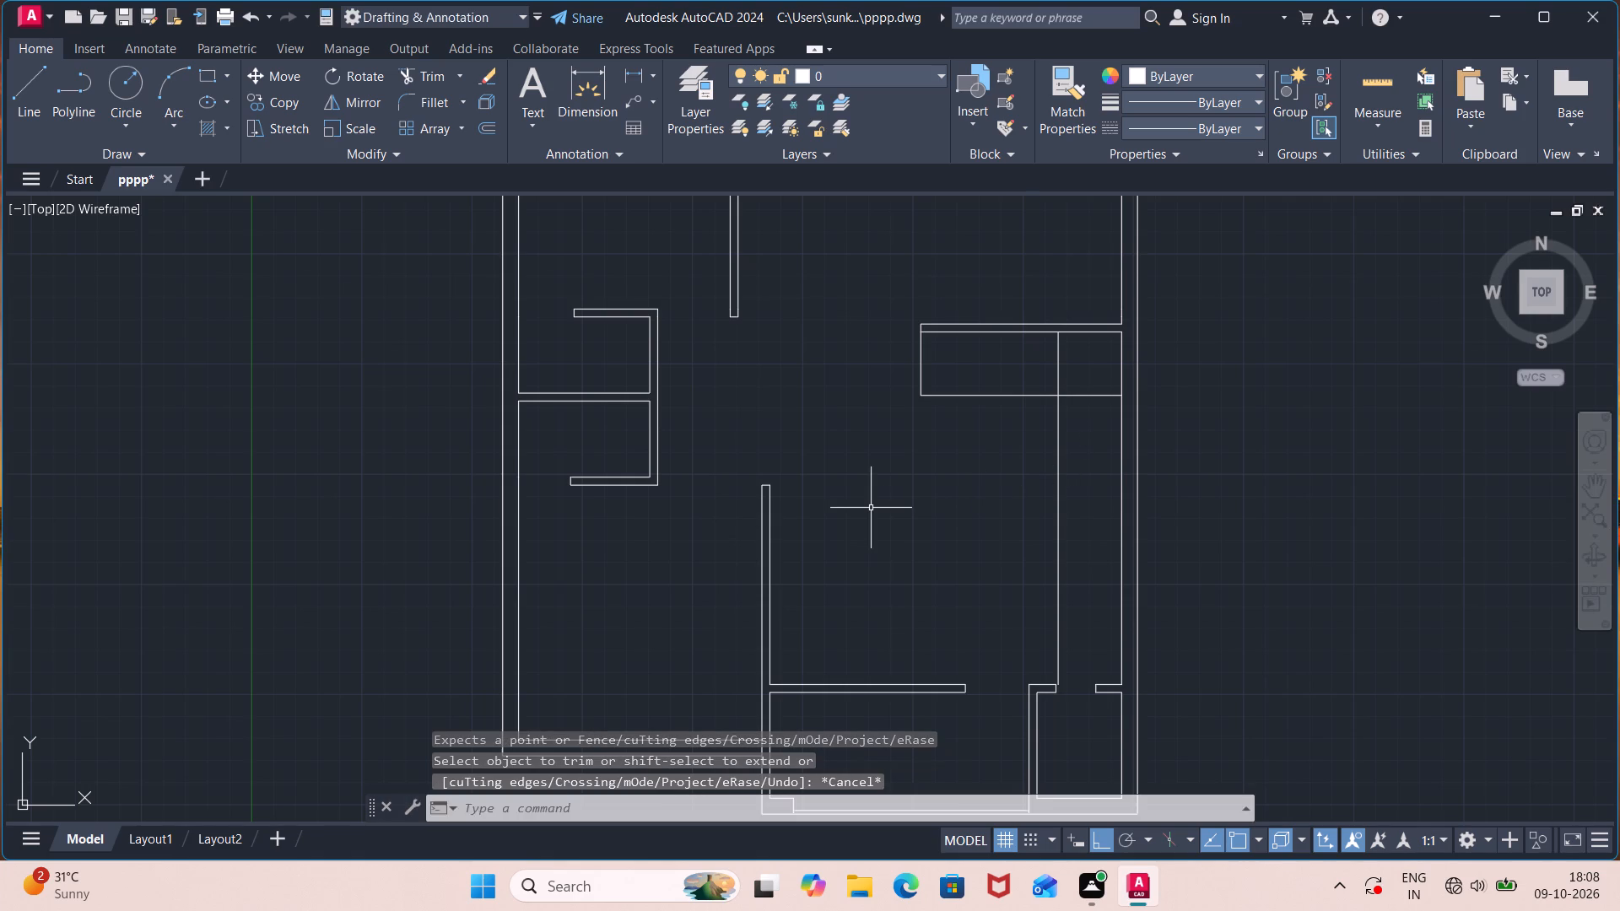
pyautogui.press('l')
# Measure the strip's lower edge from its left corner to the vertical 3' offset line with a linear dimension.
pyautogui.click(632, 78)
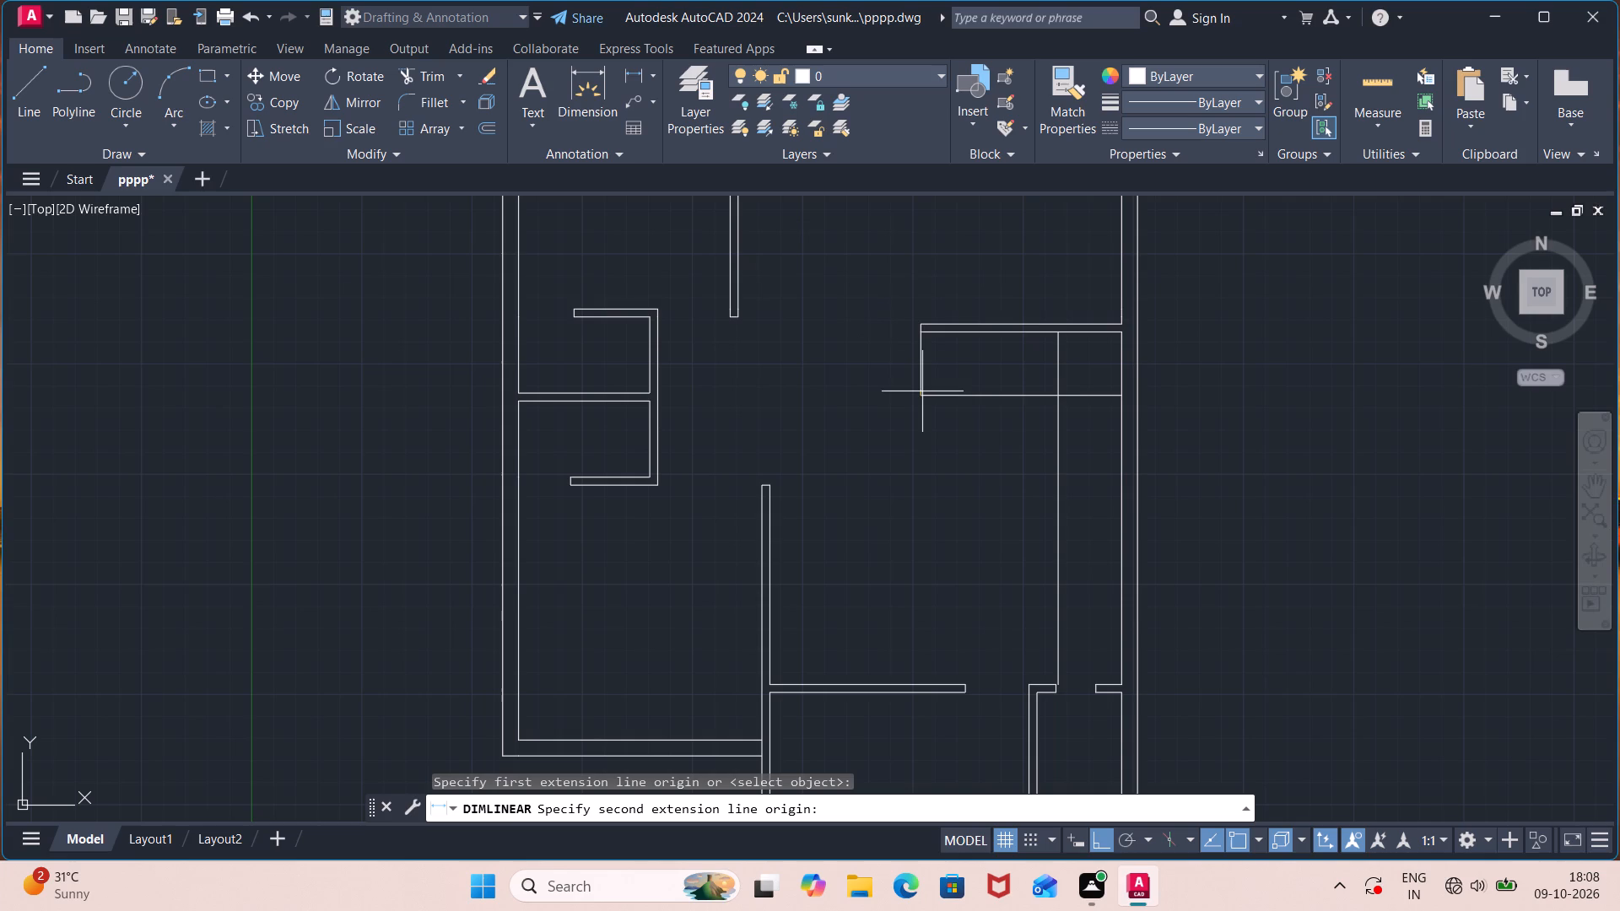
pyautogui.click(922, 391)
pyautogui.click(1053, 400)
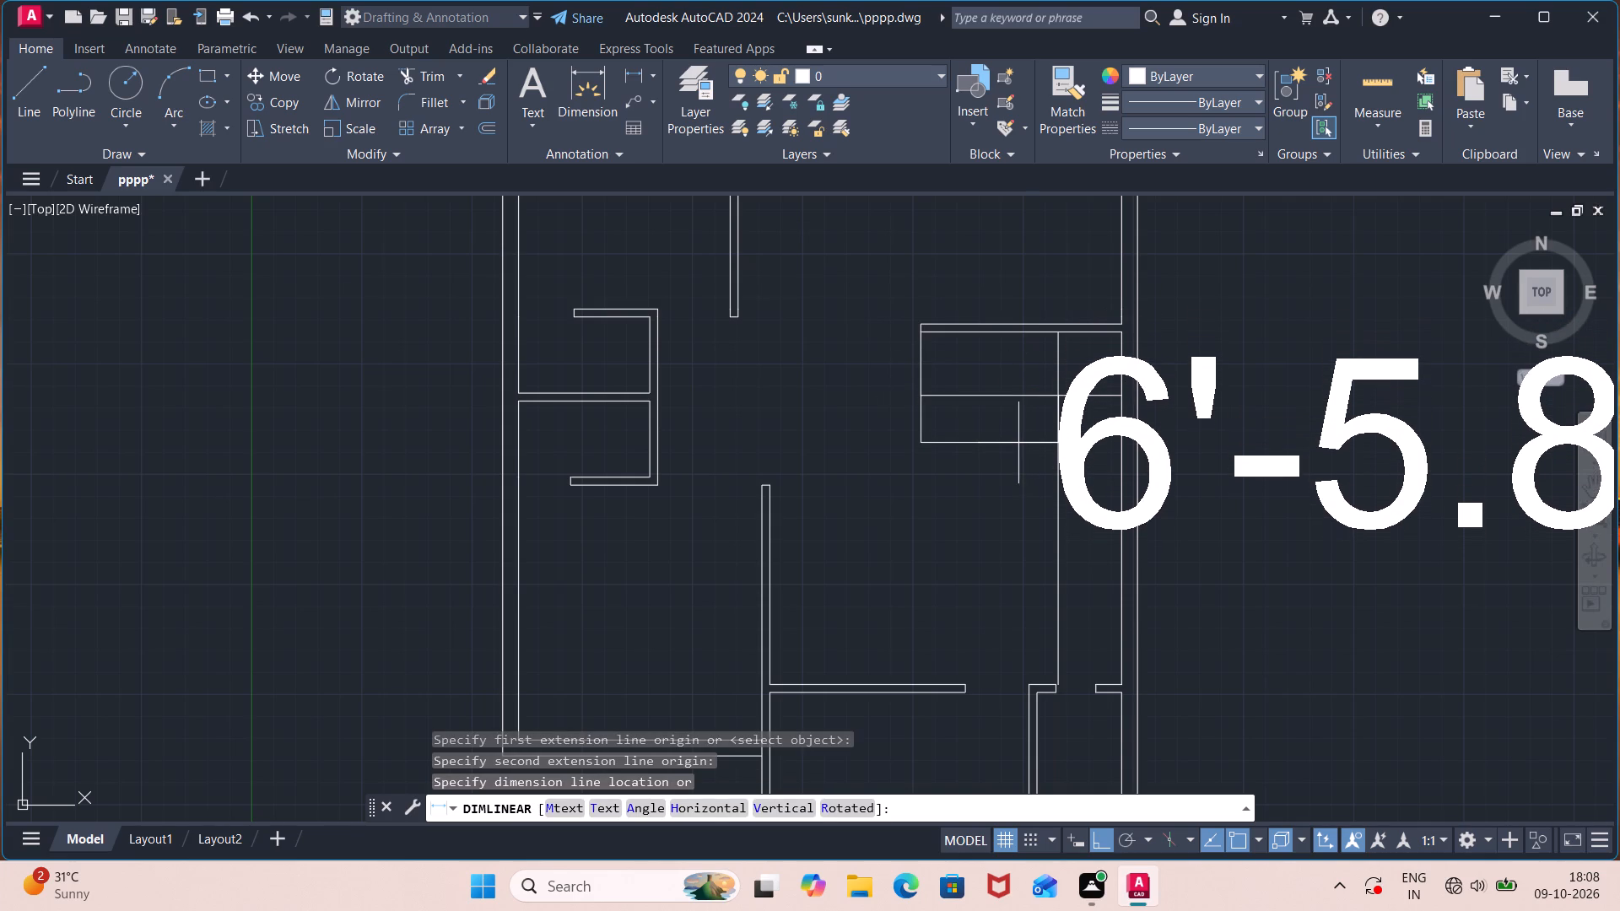
pyautogui.press('Escape')
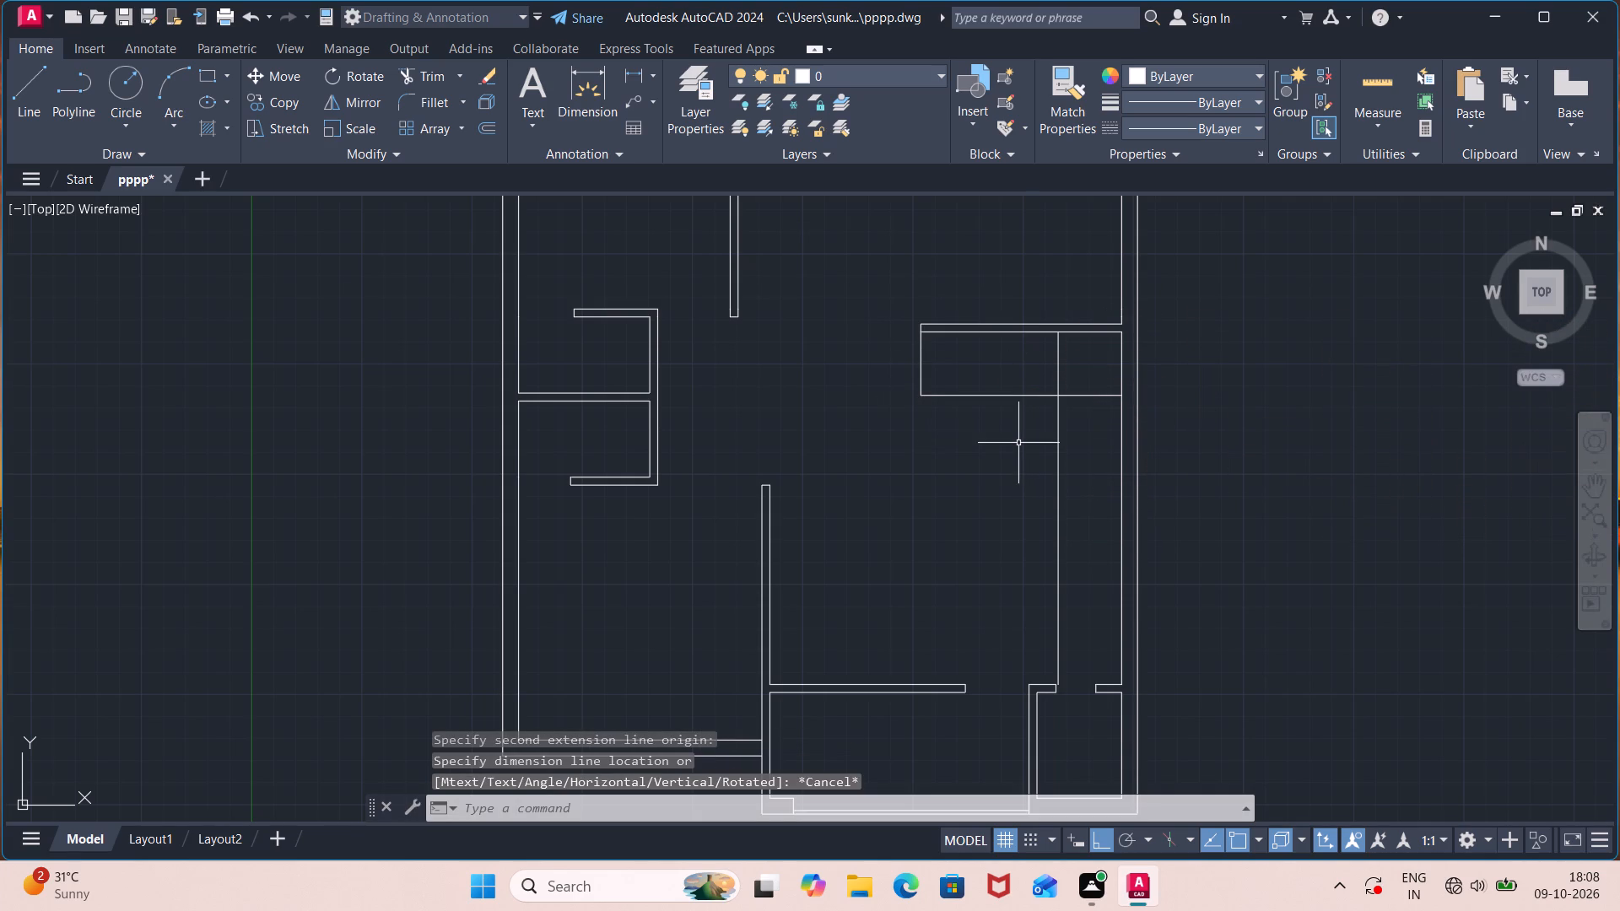
# Measure vertically from the strip's lower edge down to a point between the vertical offset line and right wall.
pyautogui.click(633, 69)
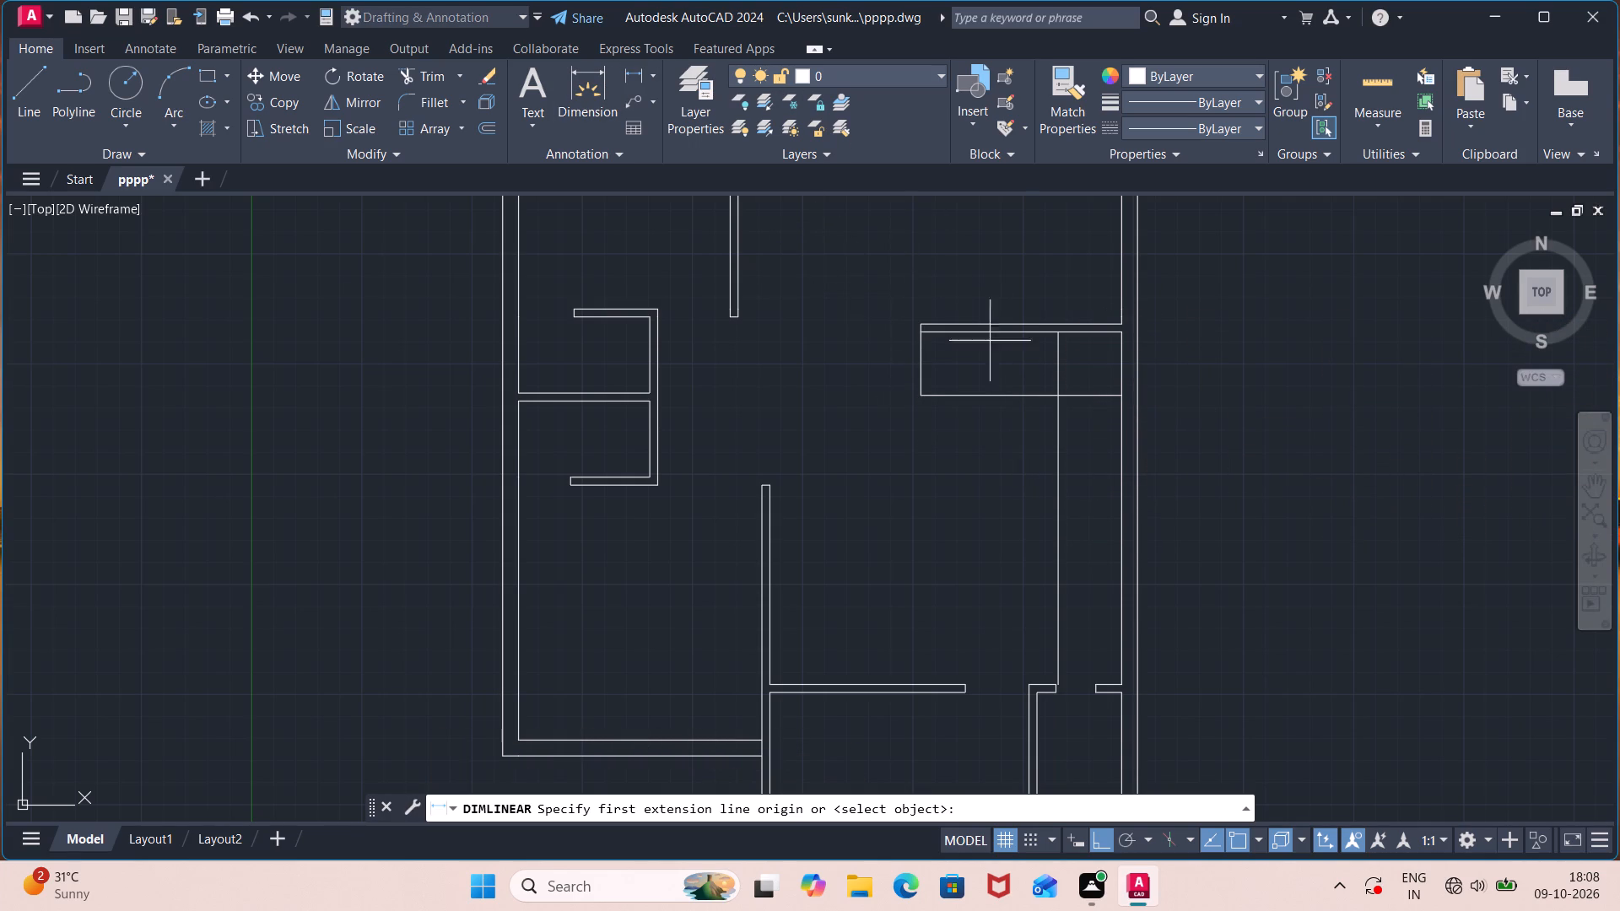
pyautogui.click(1097, 386)
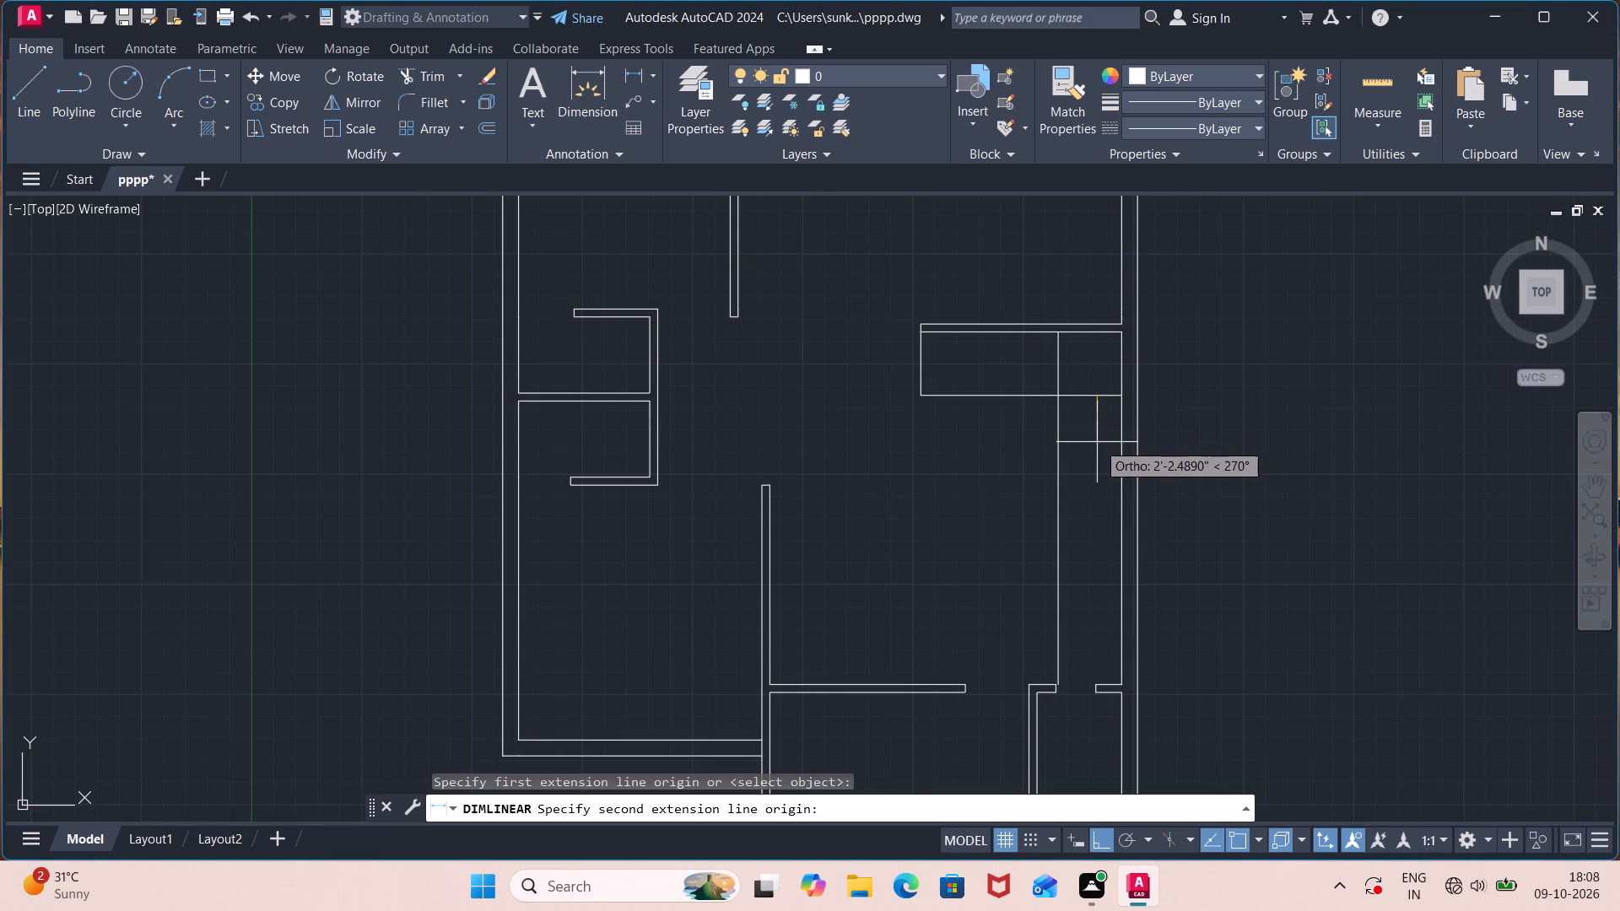
pyautogui.click(1096, 533)
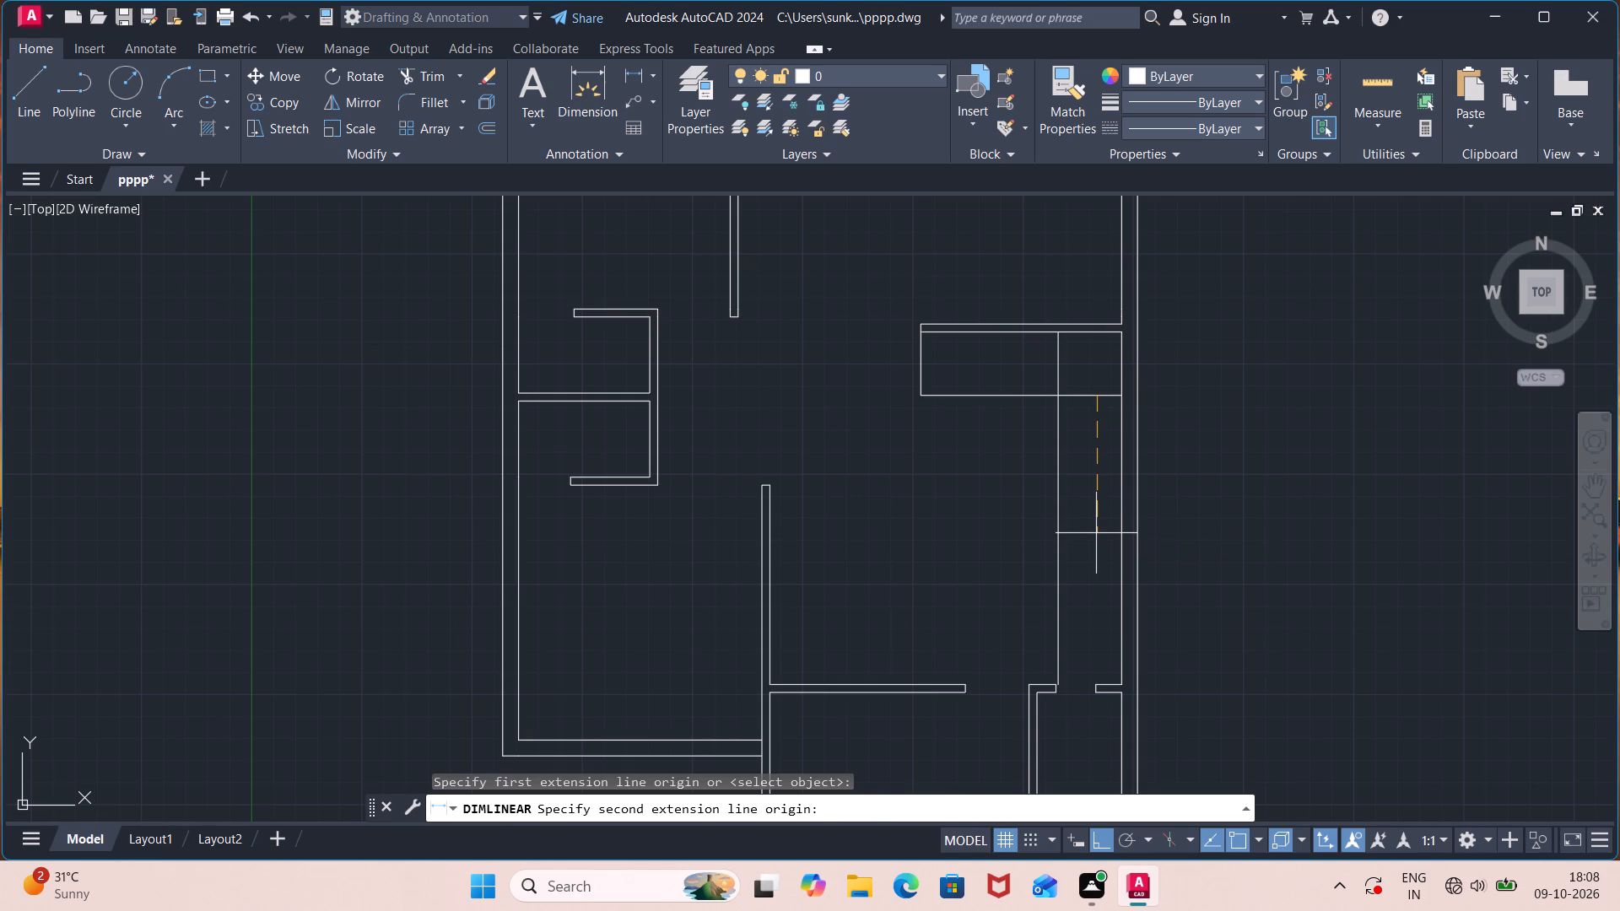
pyautogui.scroll(-1, 1096, 533)
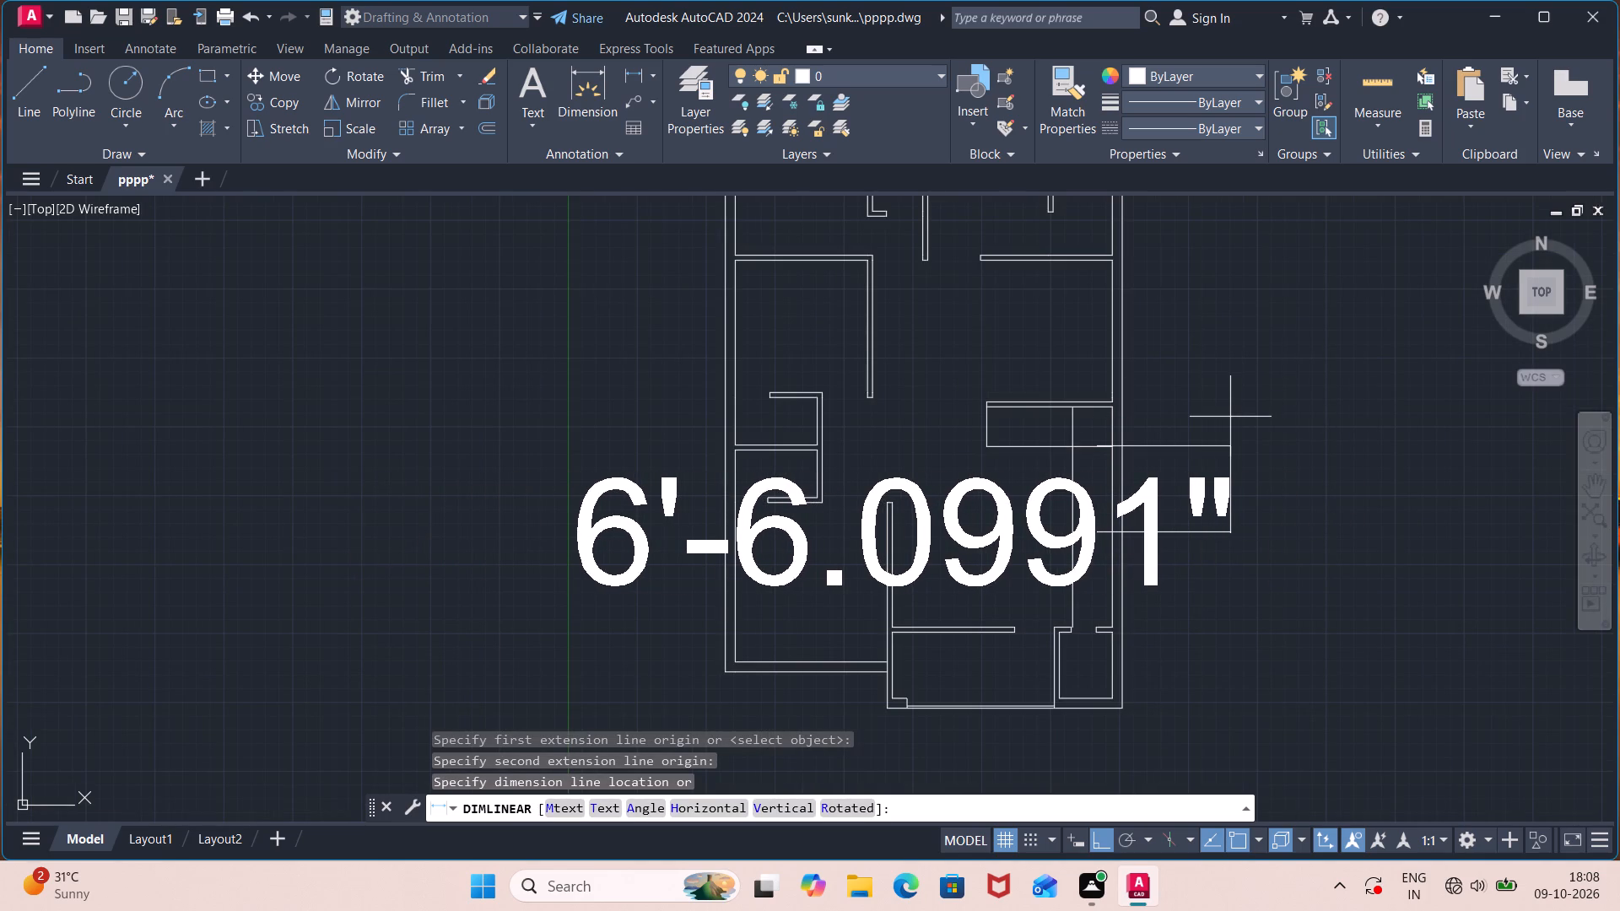
pyautogui.press('Escape')
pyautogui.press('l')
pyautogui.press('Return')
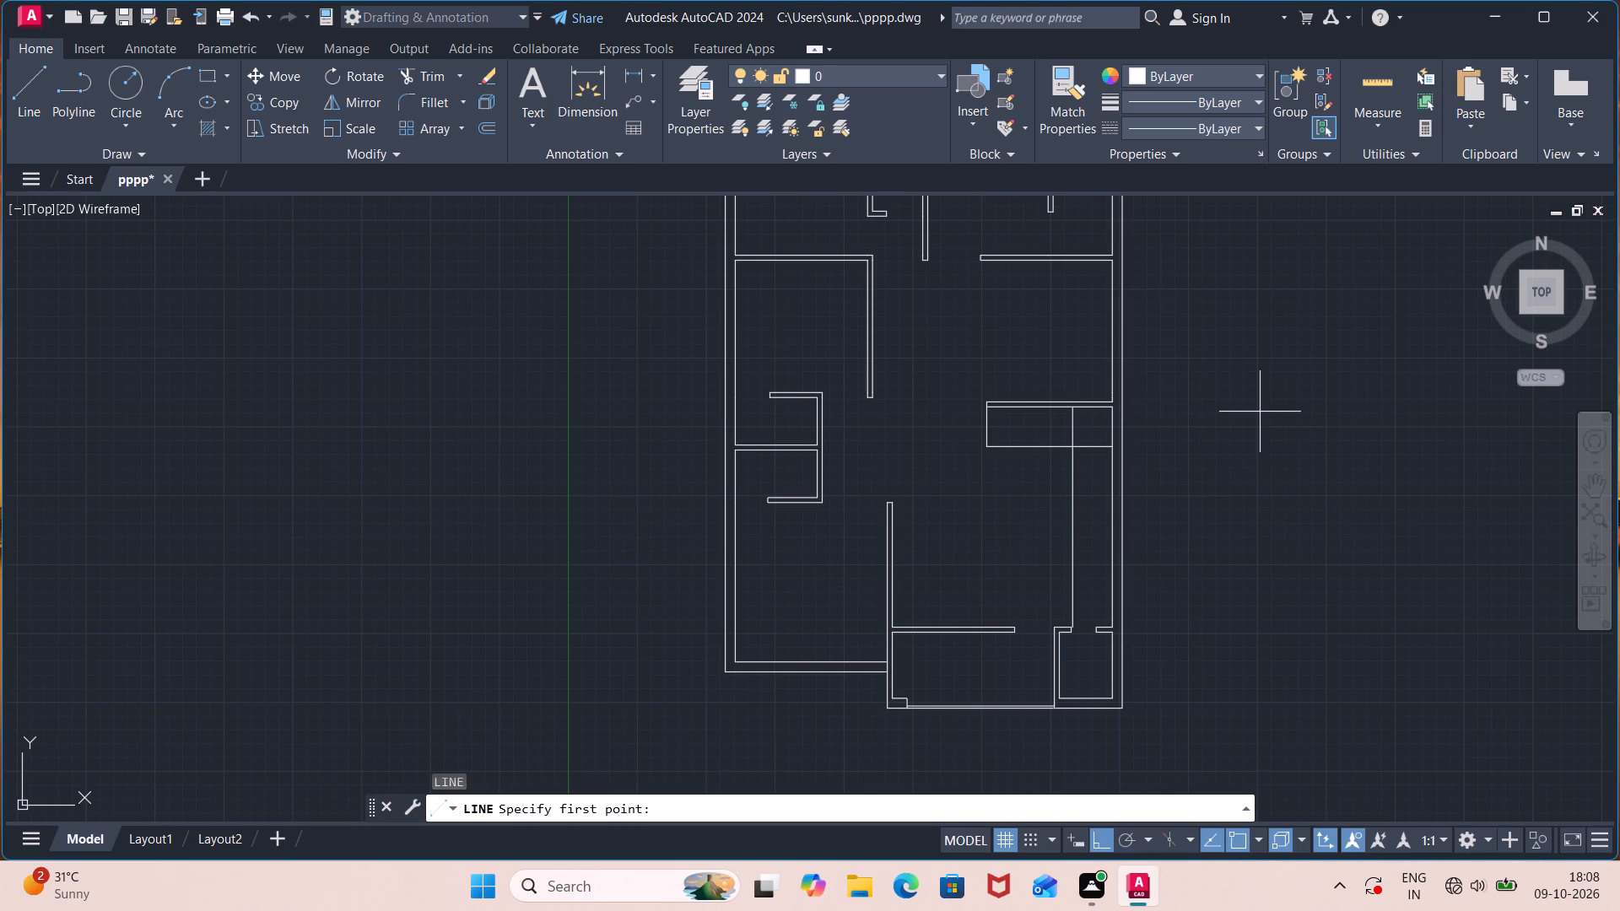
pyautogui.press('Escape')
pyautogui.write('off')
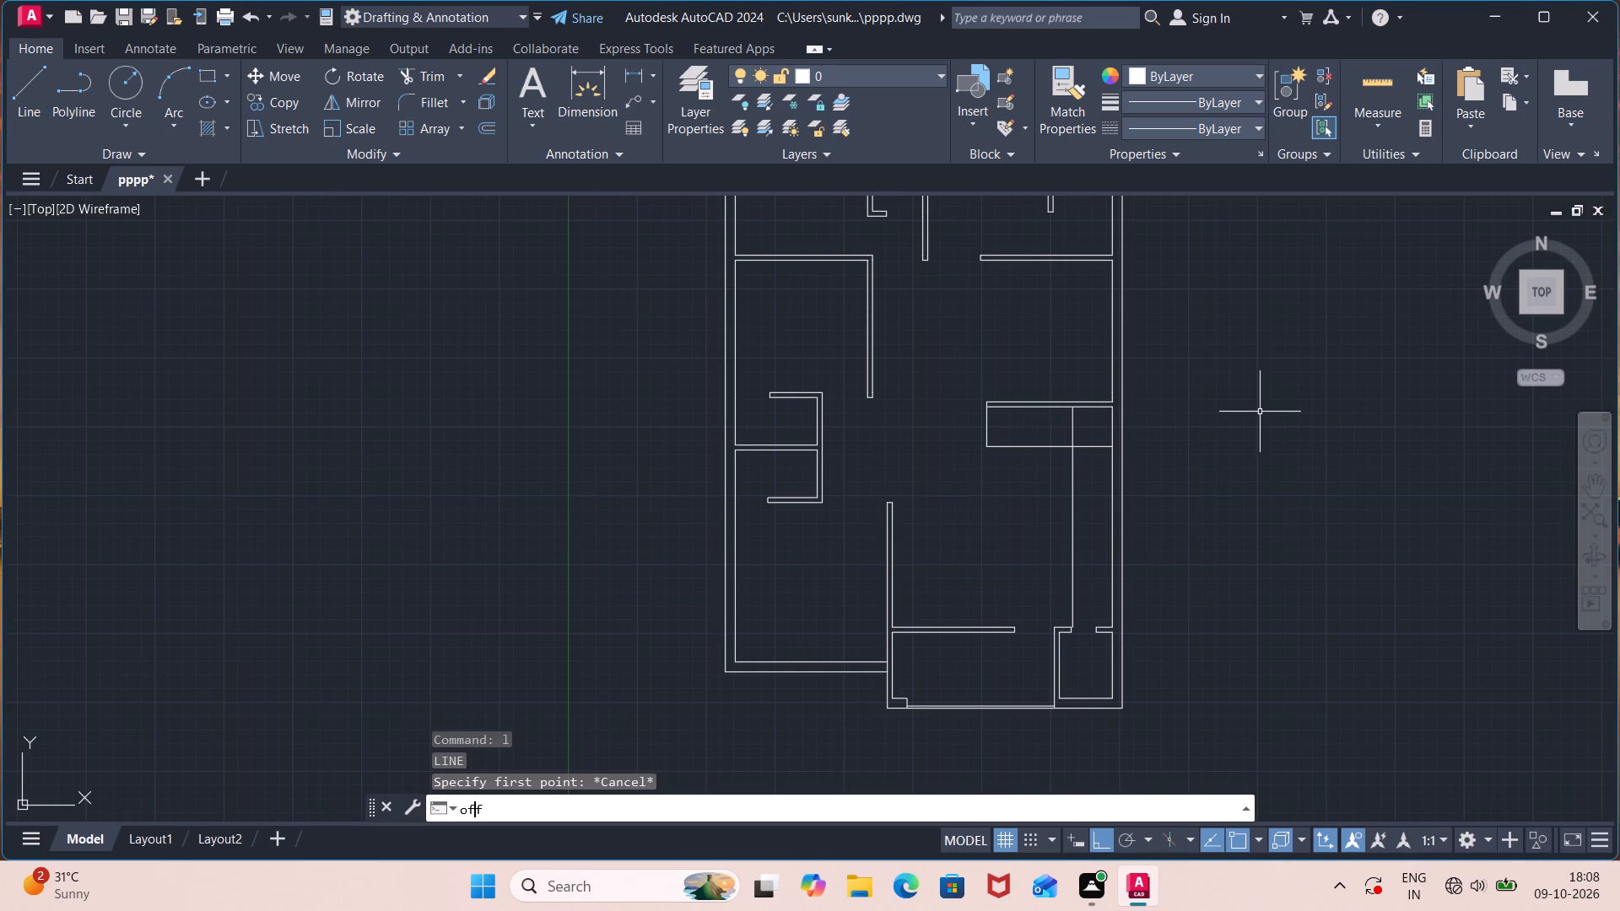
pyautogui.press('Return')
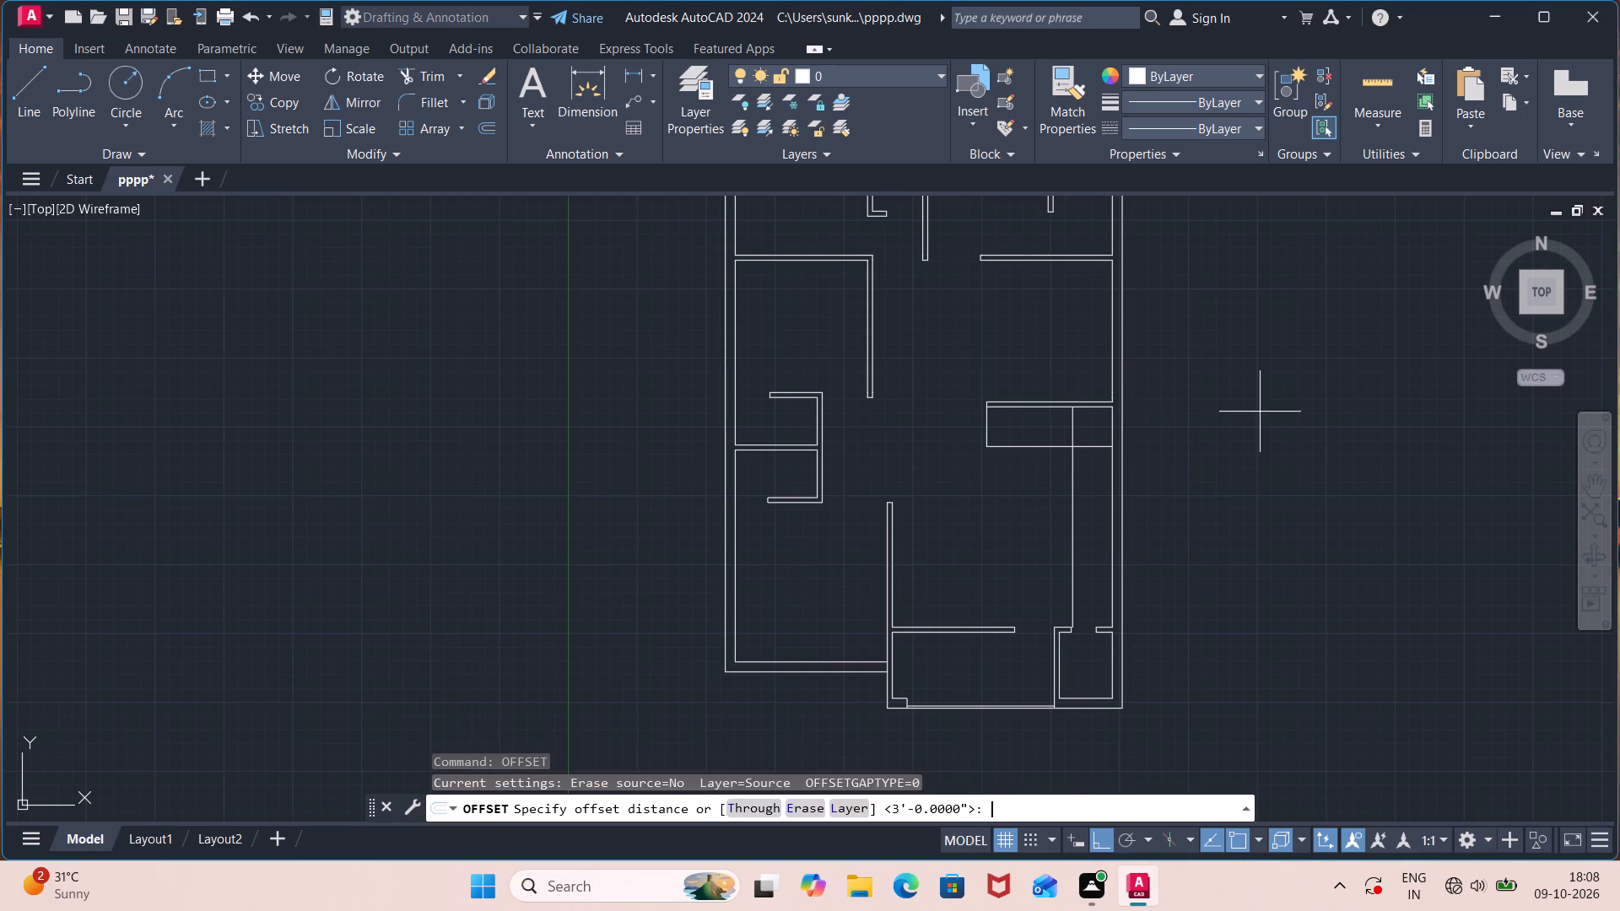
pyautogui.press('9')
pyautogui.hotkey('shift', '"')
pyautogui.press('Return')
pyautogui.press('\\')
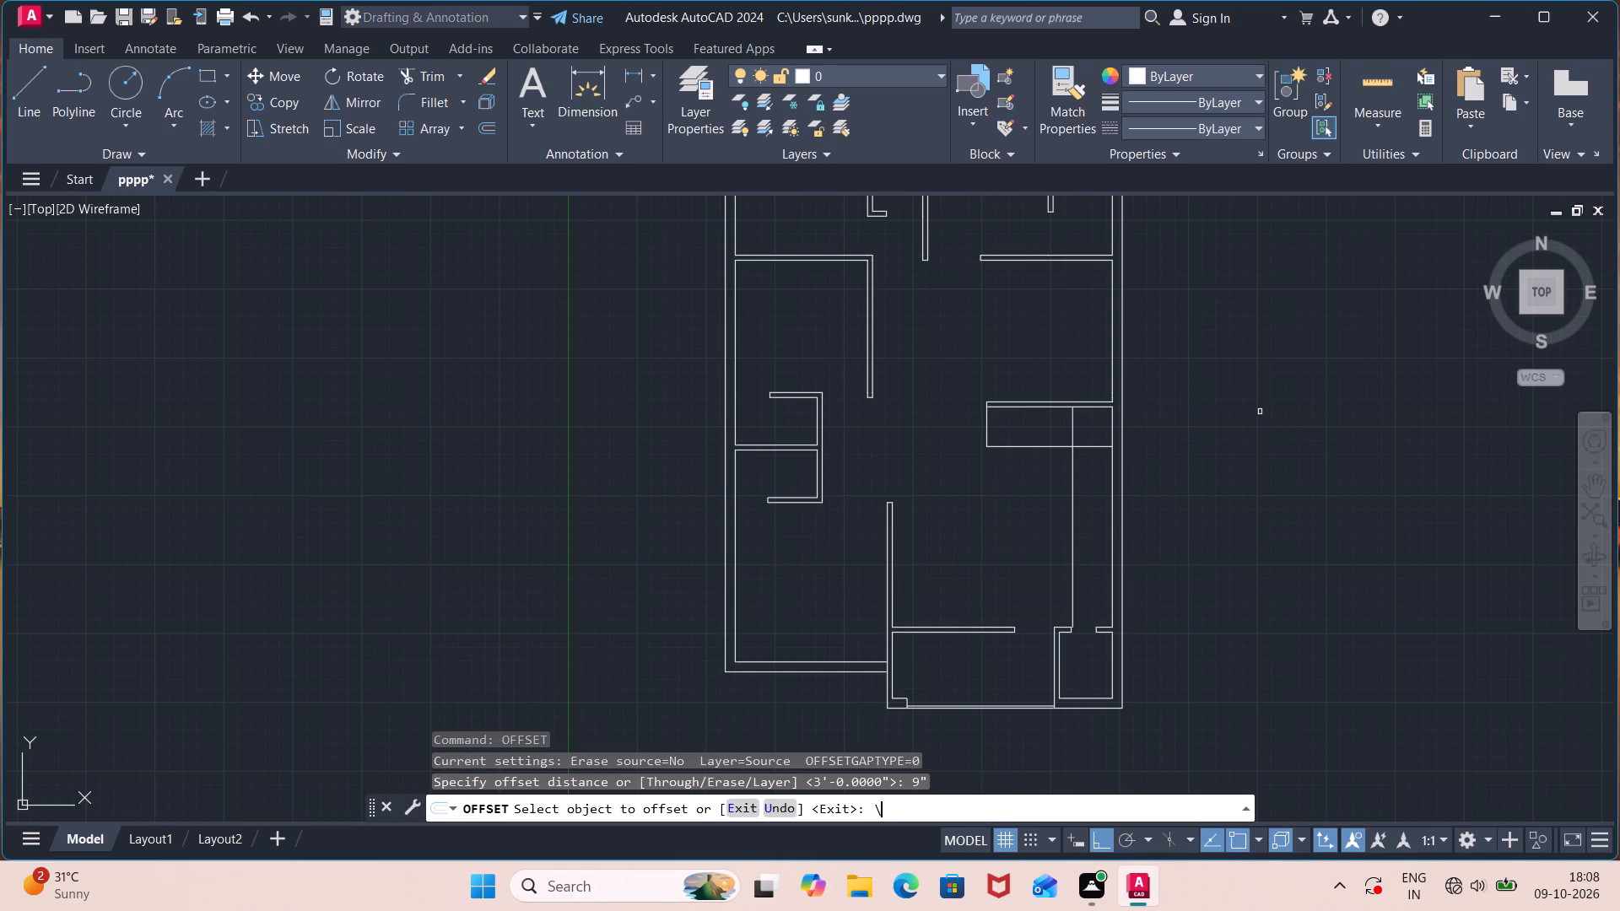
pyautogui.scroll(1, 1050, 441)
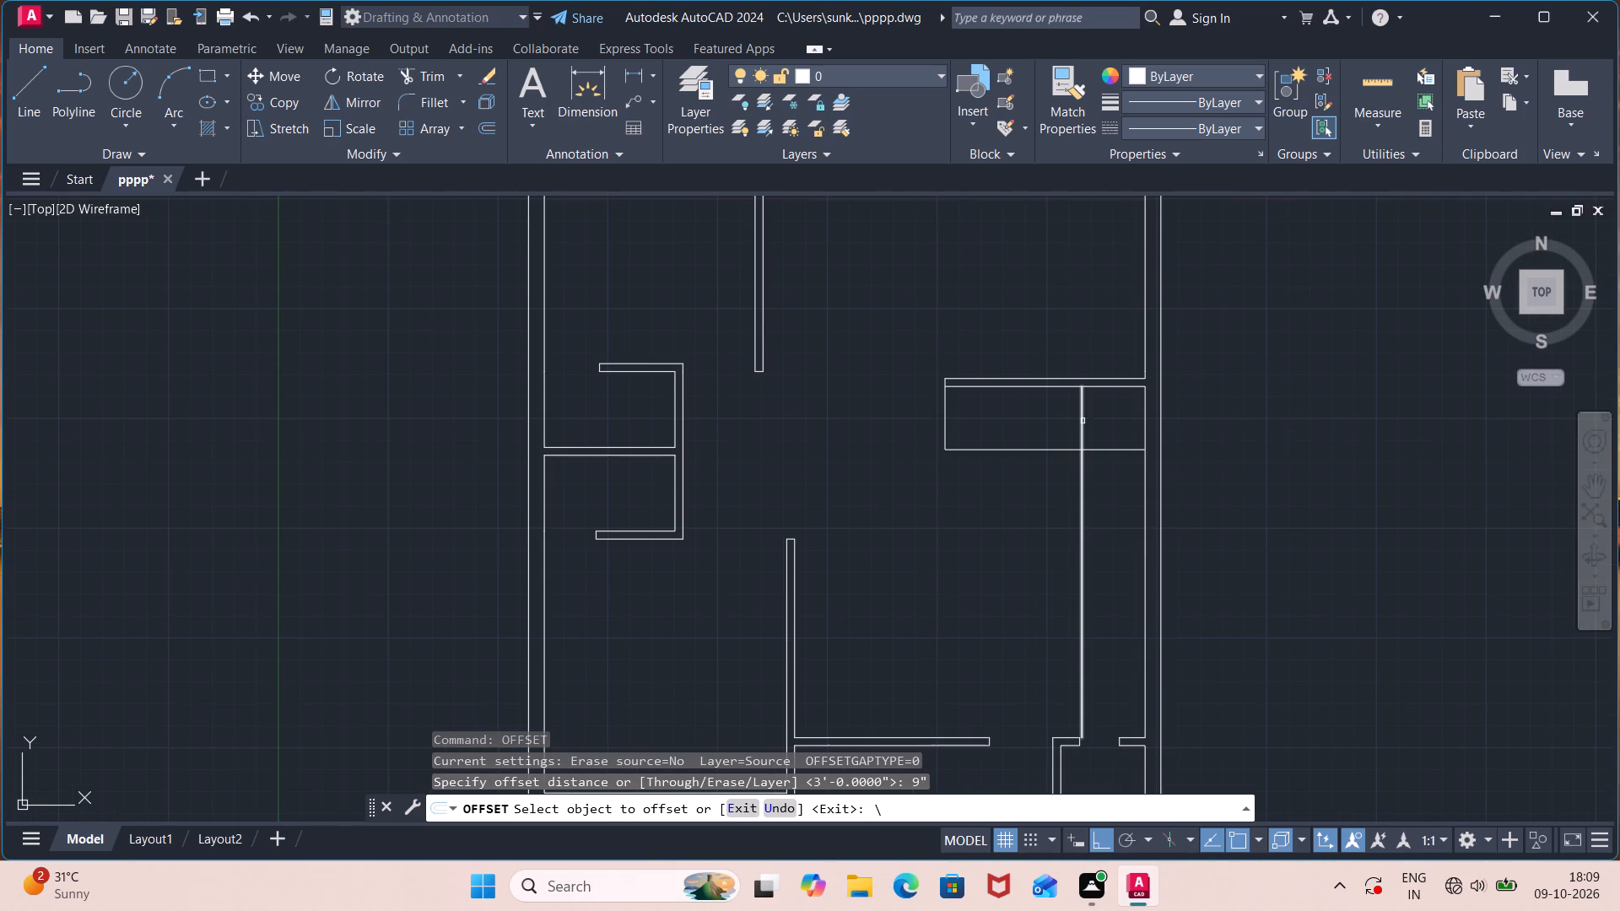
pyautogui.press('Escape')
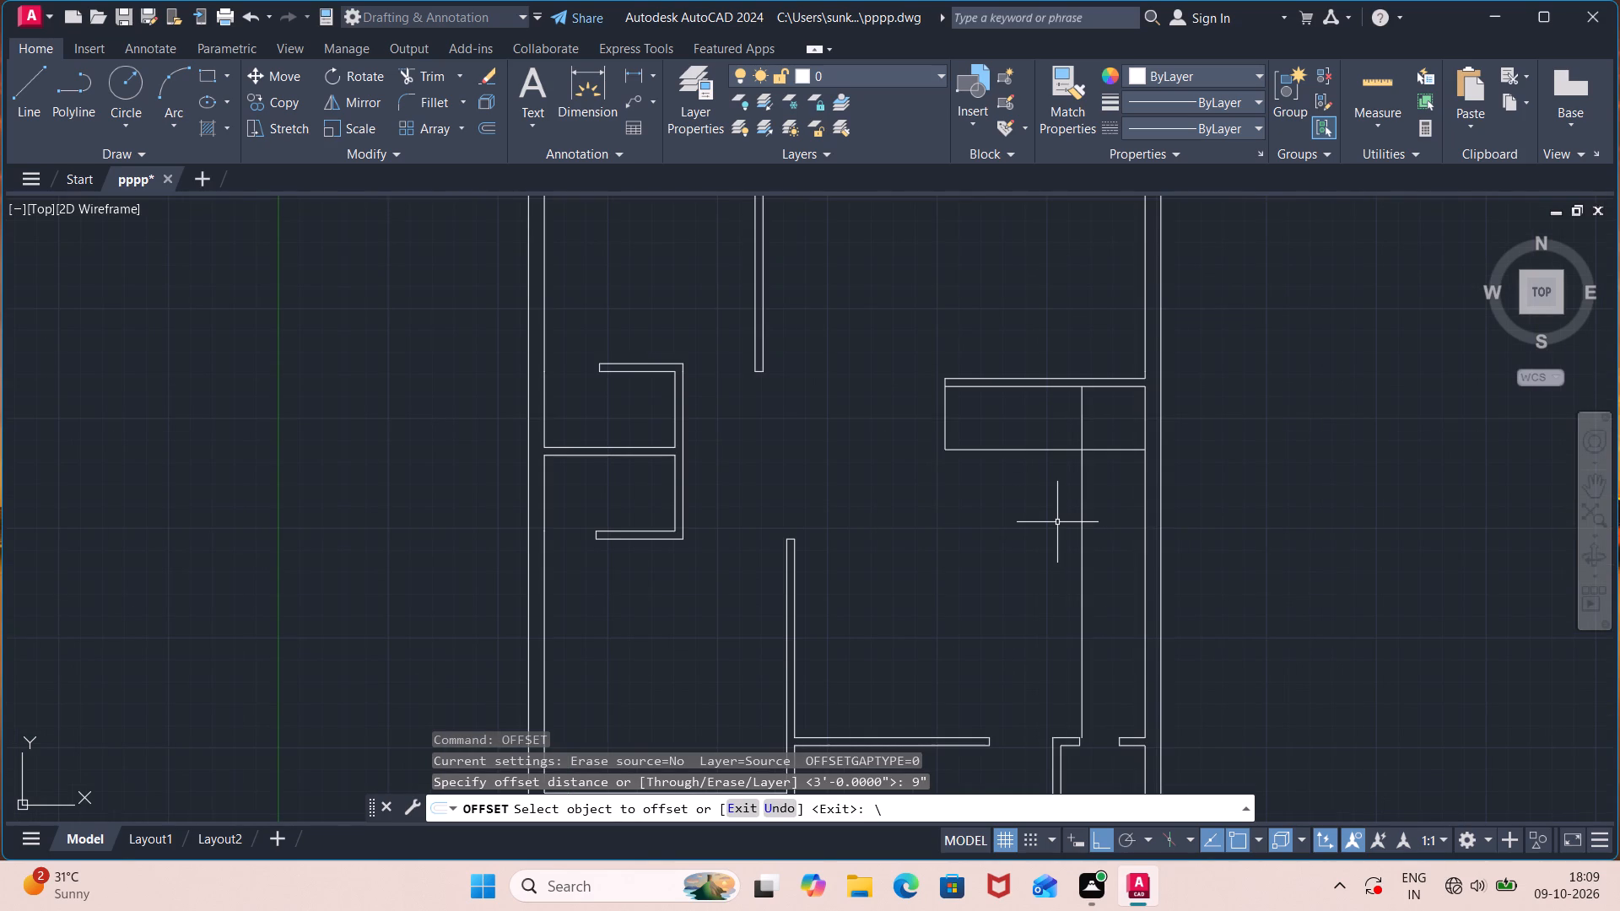
# Trim the vertical 3' offset line below the horizontal 3' offset line, keeping only its part inside the strip.
pyautogui.write('tr')
pyautogui.press('Return')
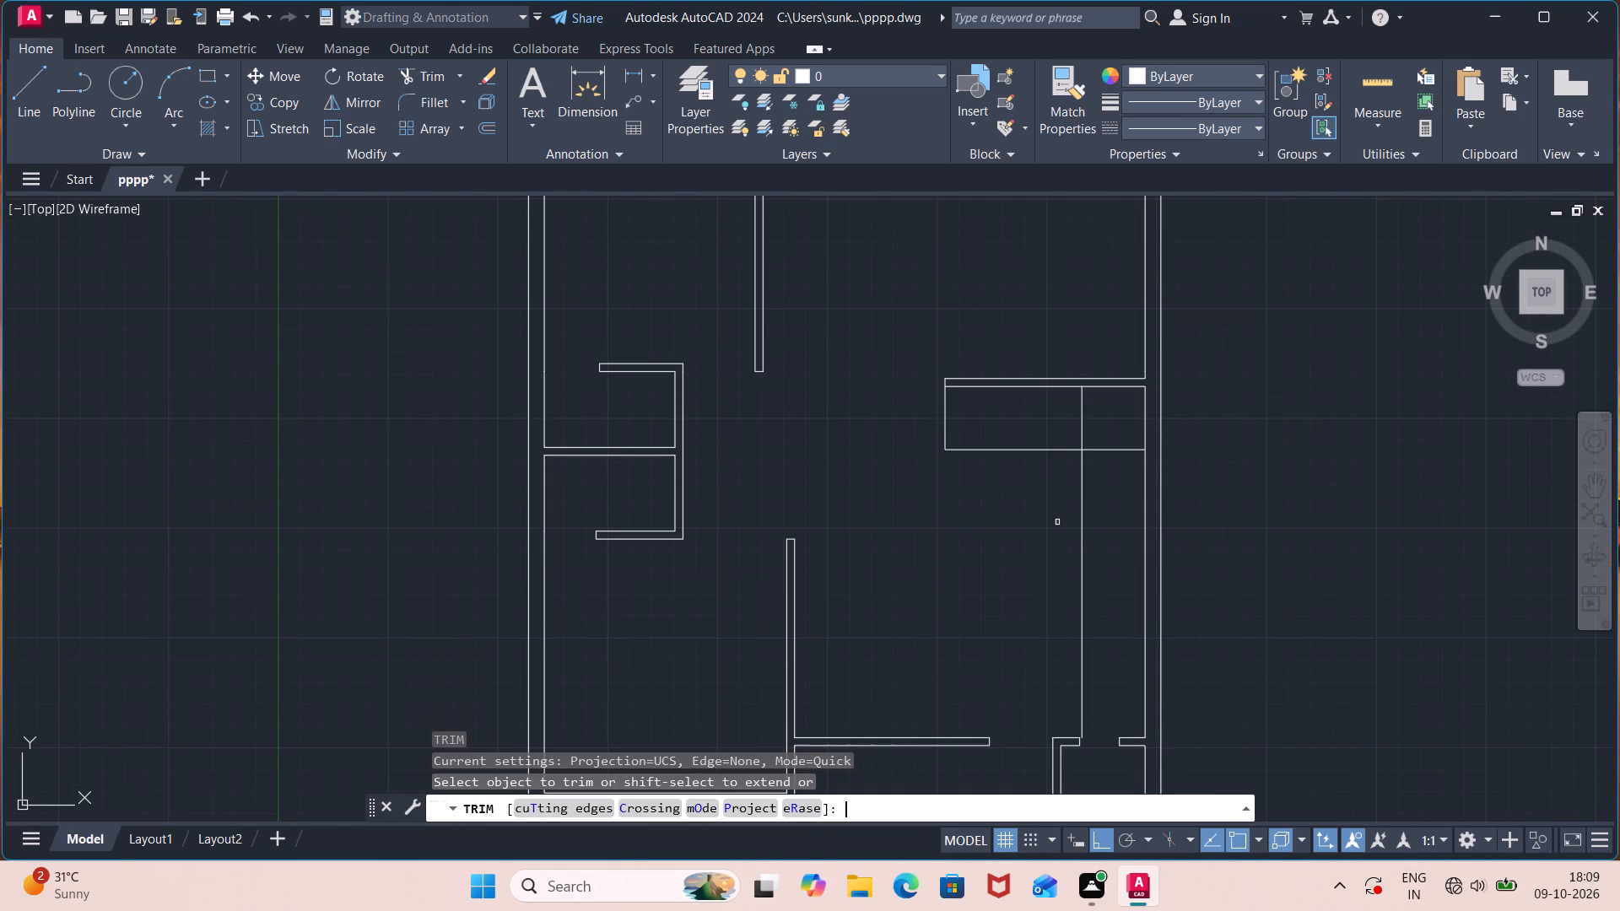
pyautogui.click(1096, 539)
pyautogui.click(1035, 586)
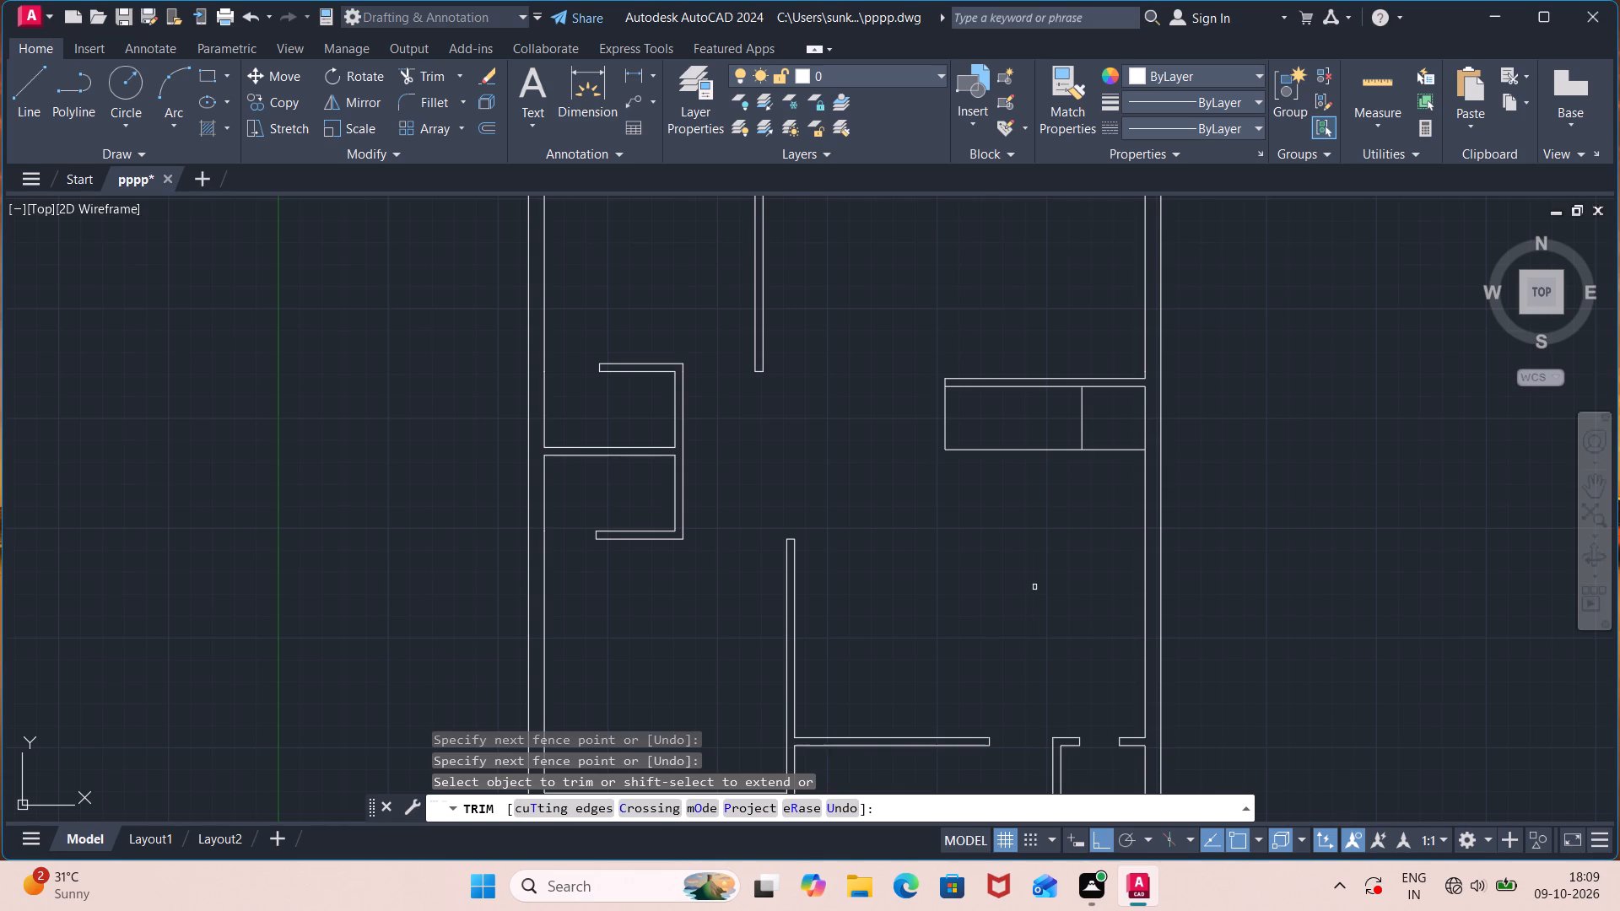
pyautogui.press('Escape')
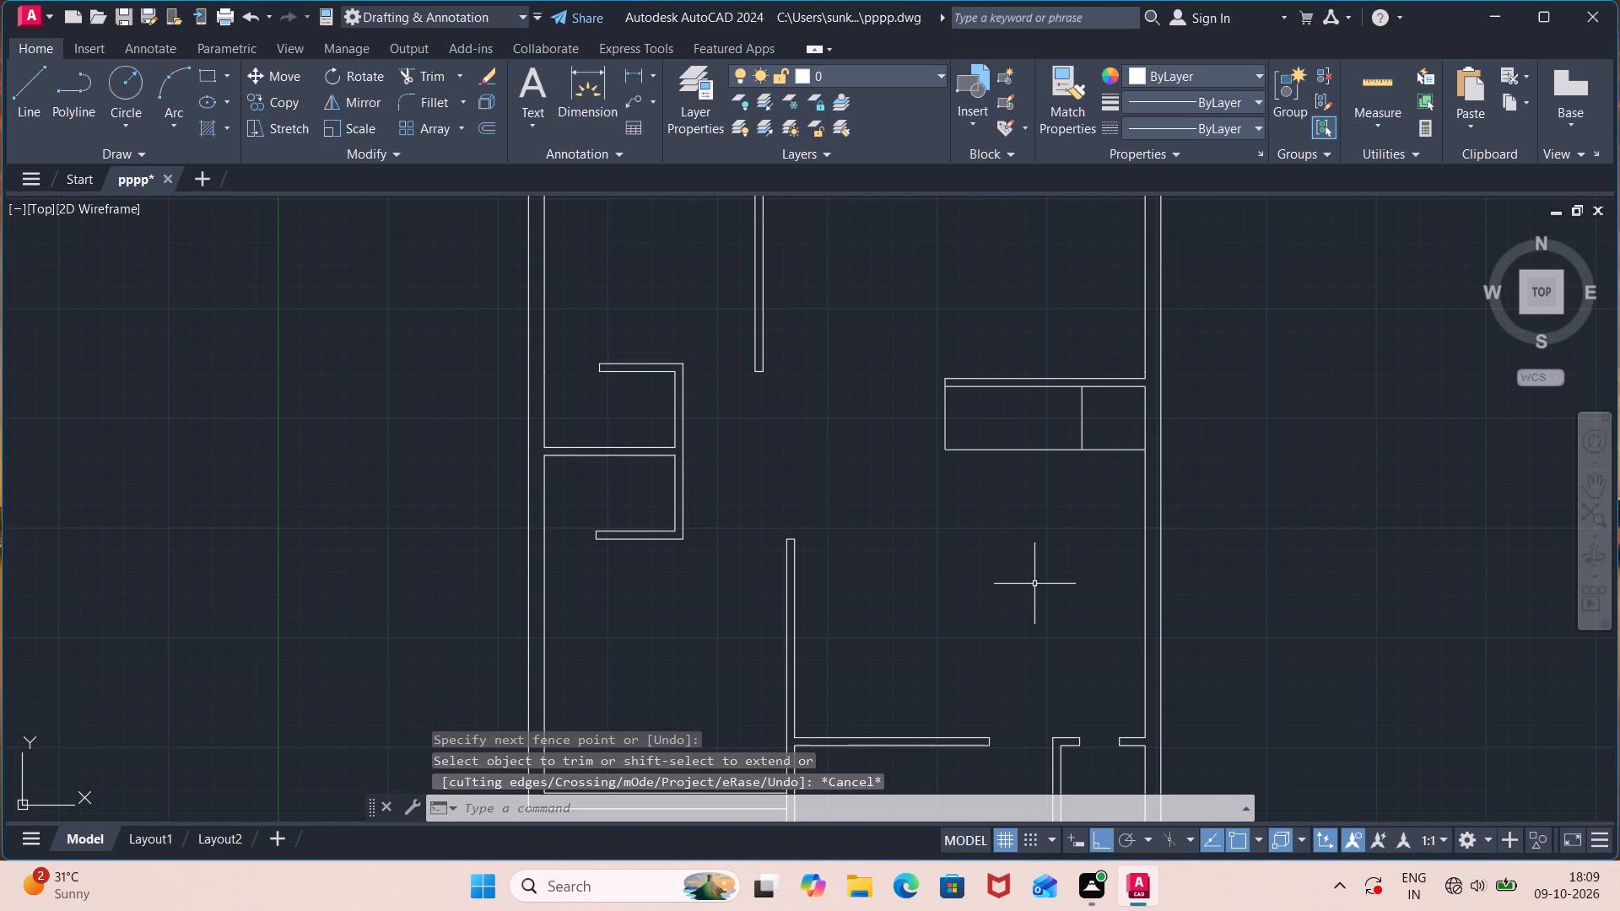
pyautogui.press('space')
pyautogui.press('Escape')
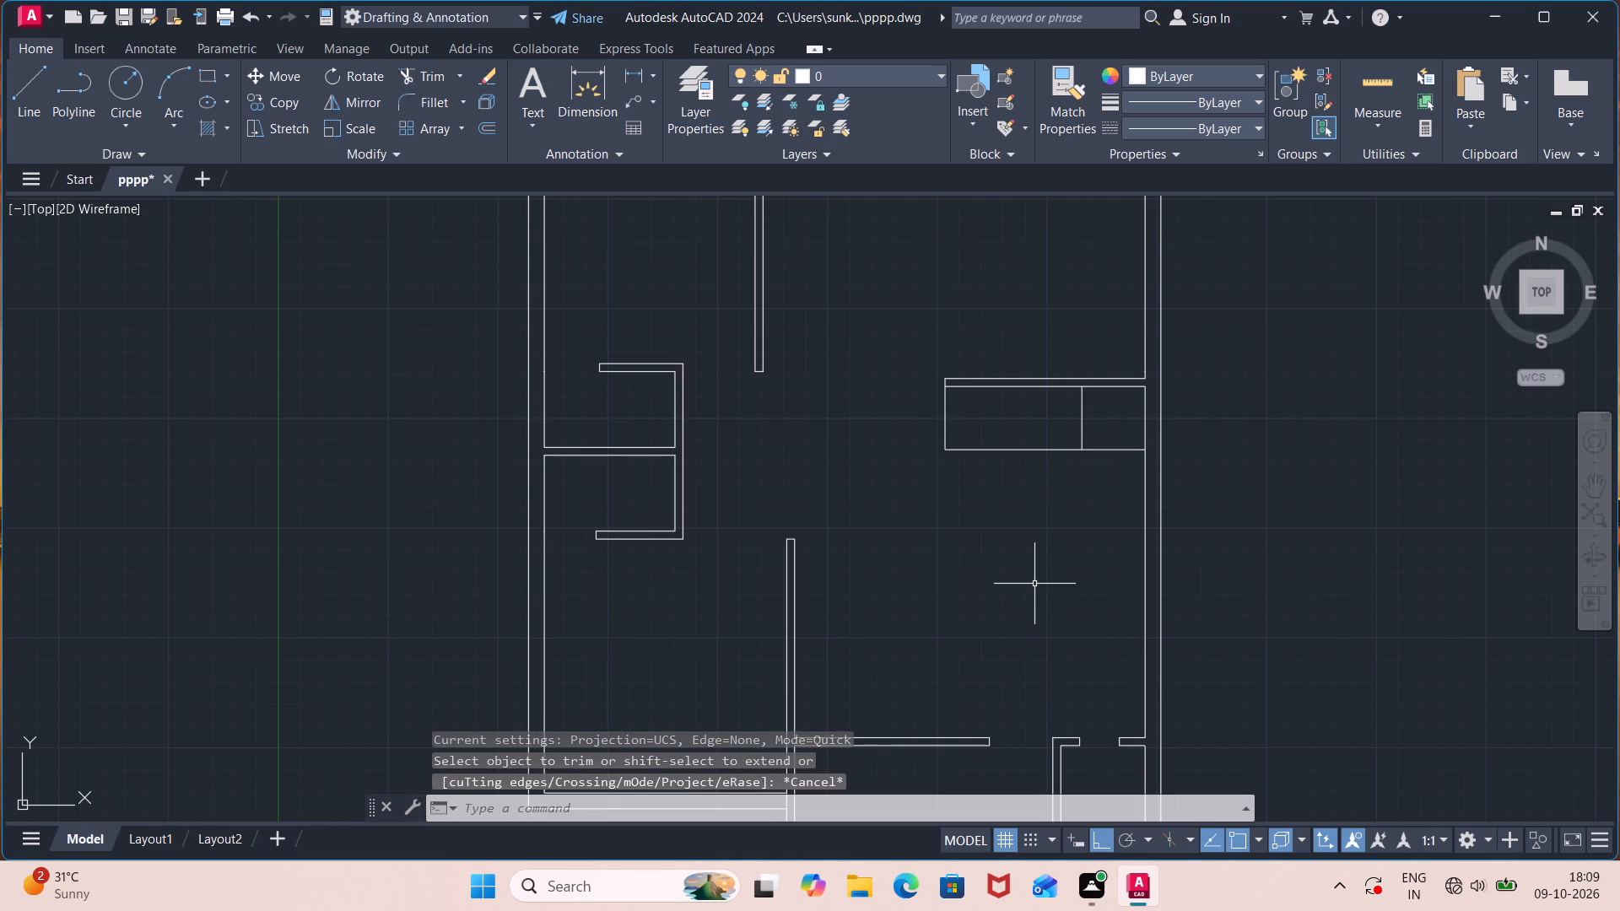
# Offset the vertical line inside the 3' strip leftward at 9" spacing, each from the previous copy, to add four tread lines.
pyautogui.press('p')
pyautogui.press('Escape')
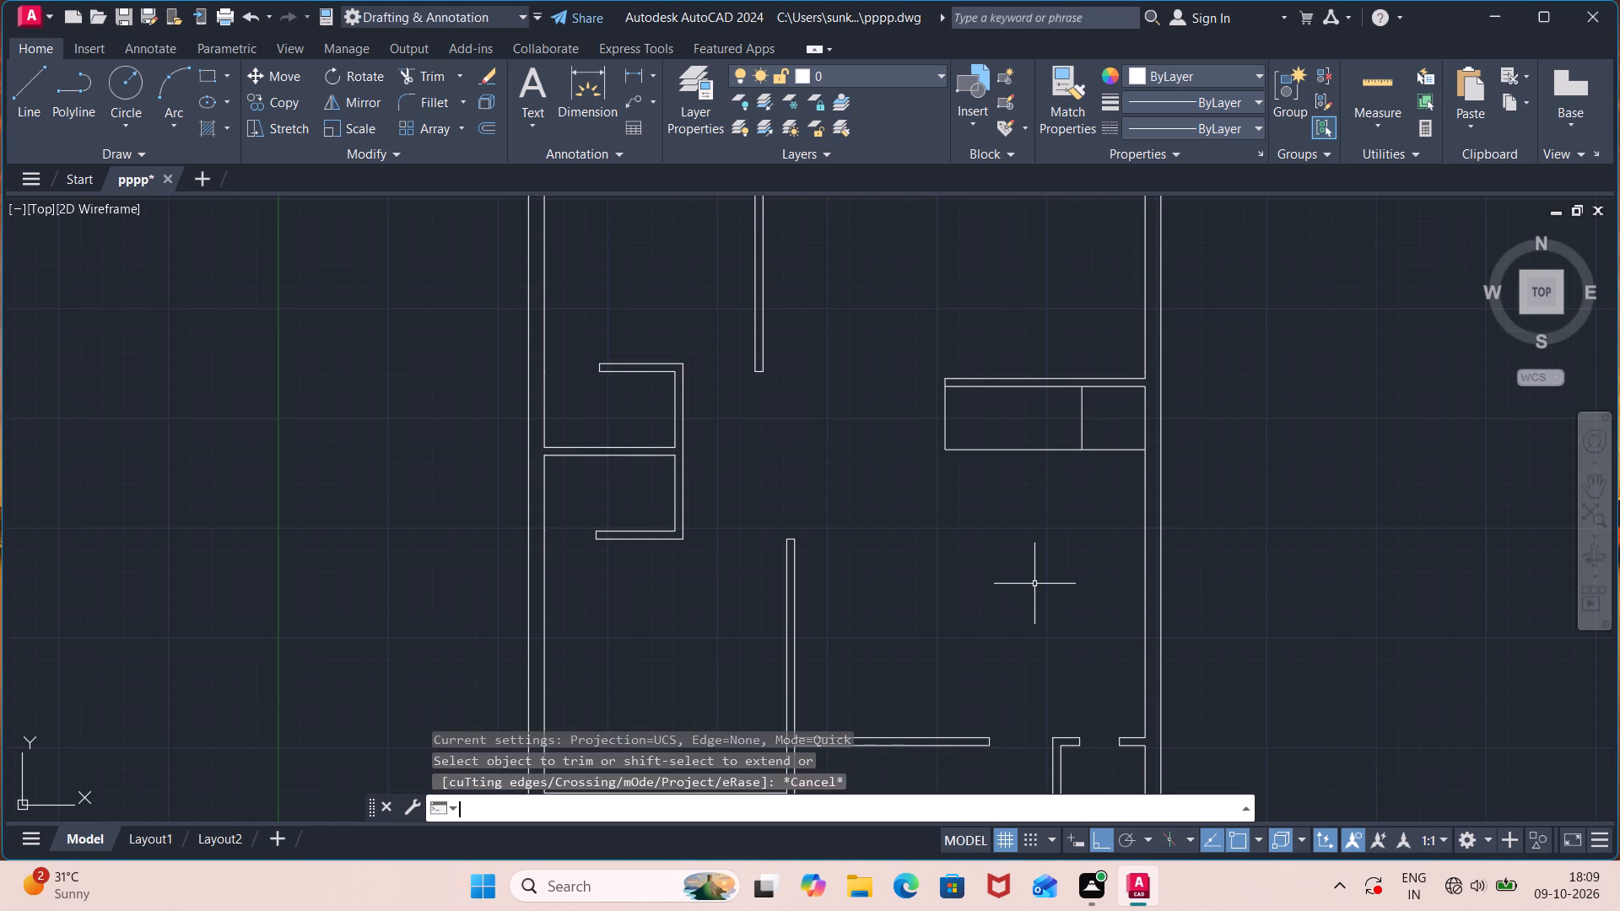
pyautogui.write('off')
pyautogui.press('Return')
pyautogui.press('9')
pyautogui.hotkey('shift', '"')
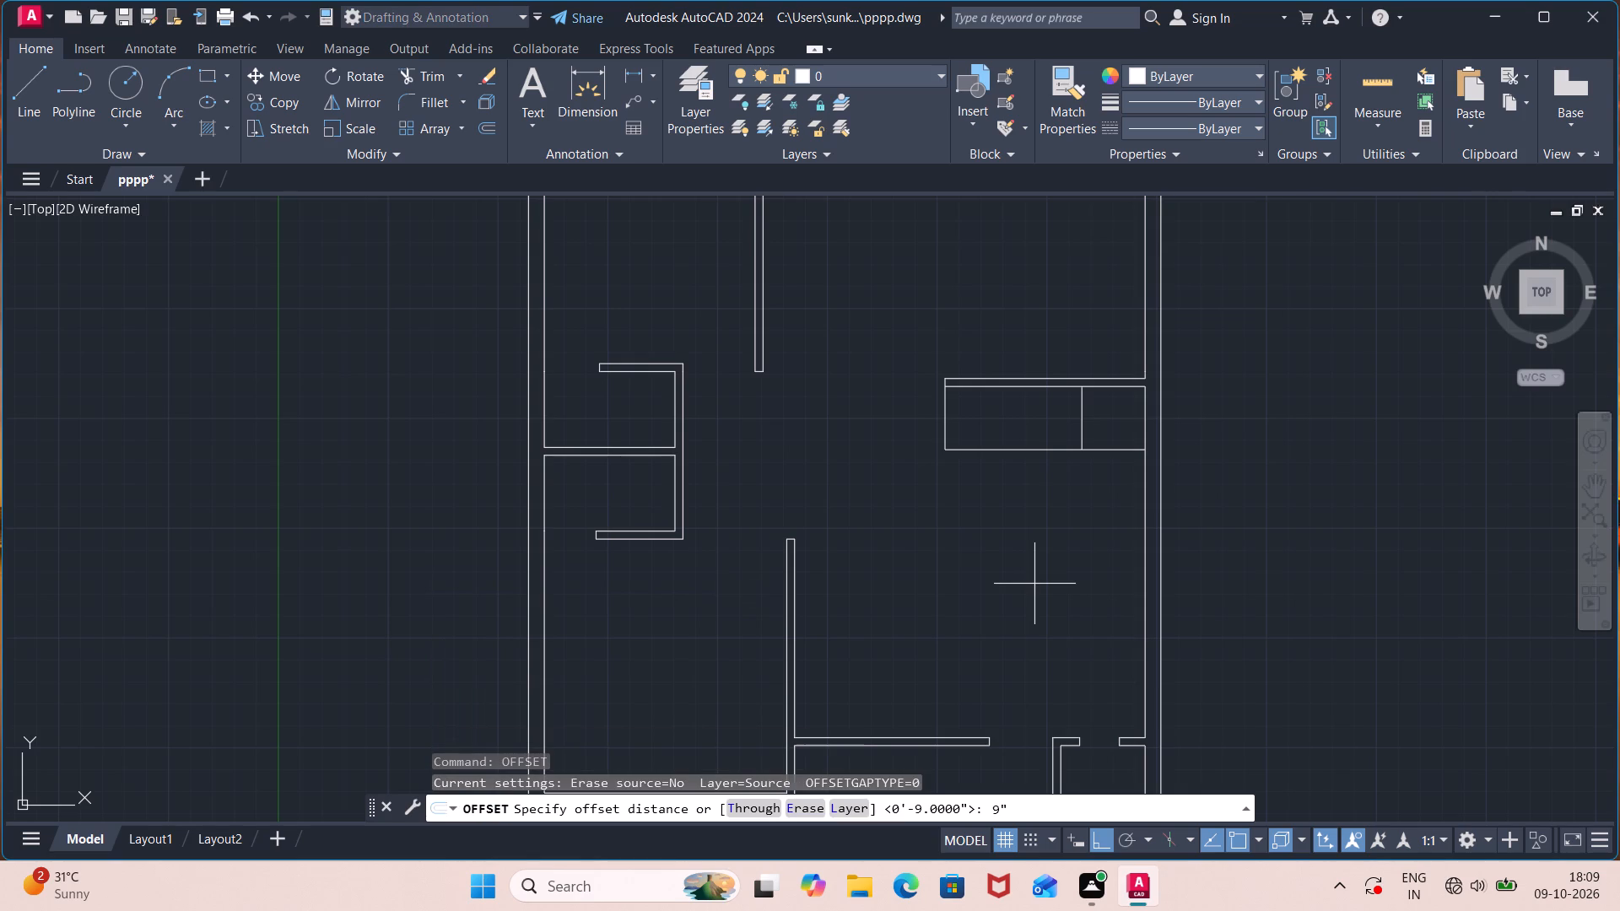
pyautogui.press('Return')
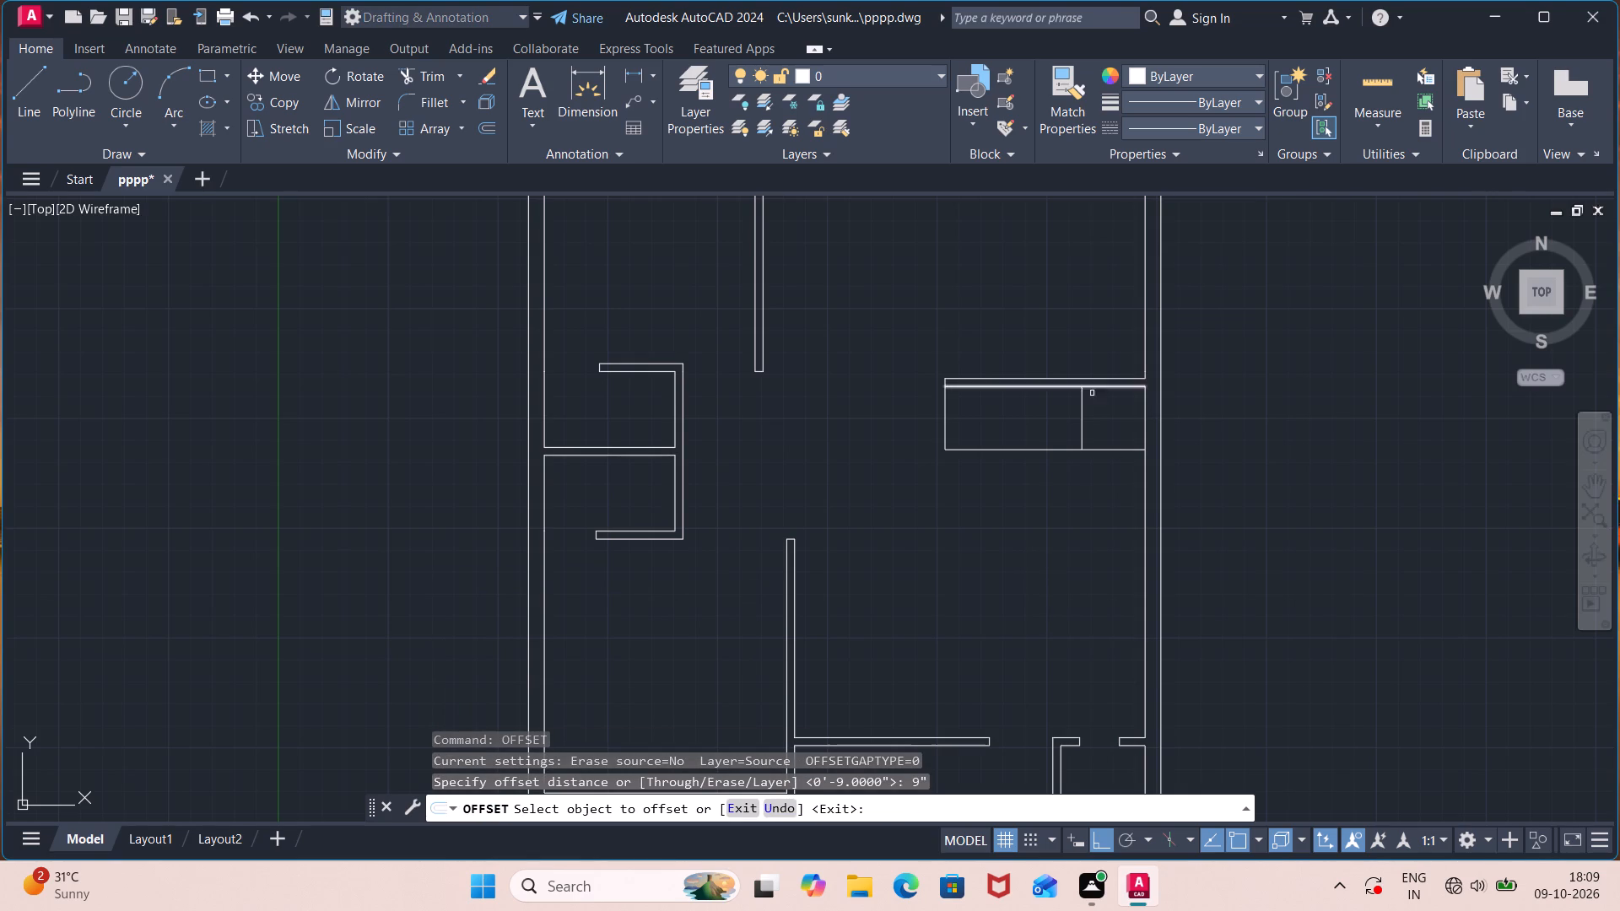
pyautogui.click(1083, 425)
pyautogui.click(1024, 434)
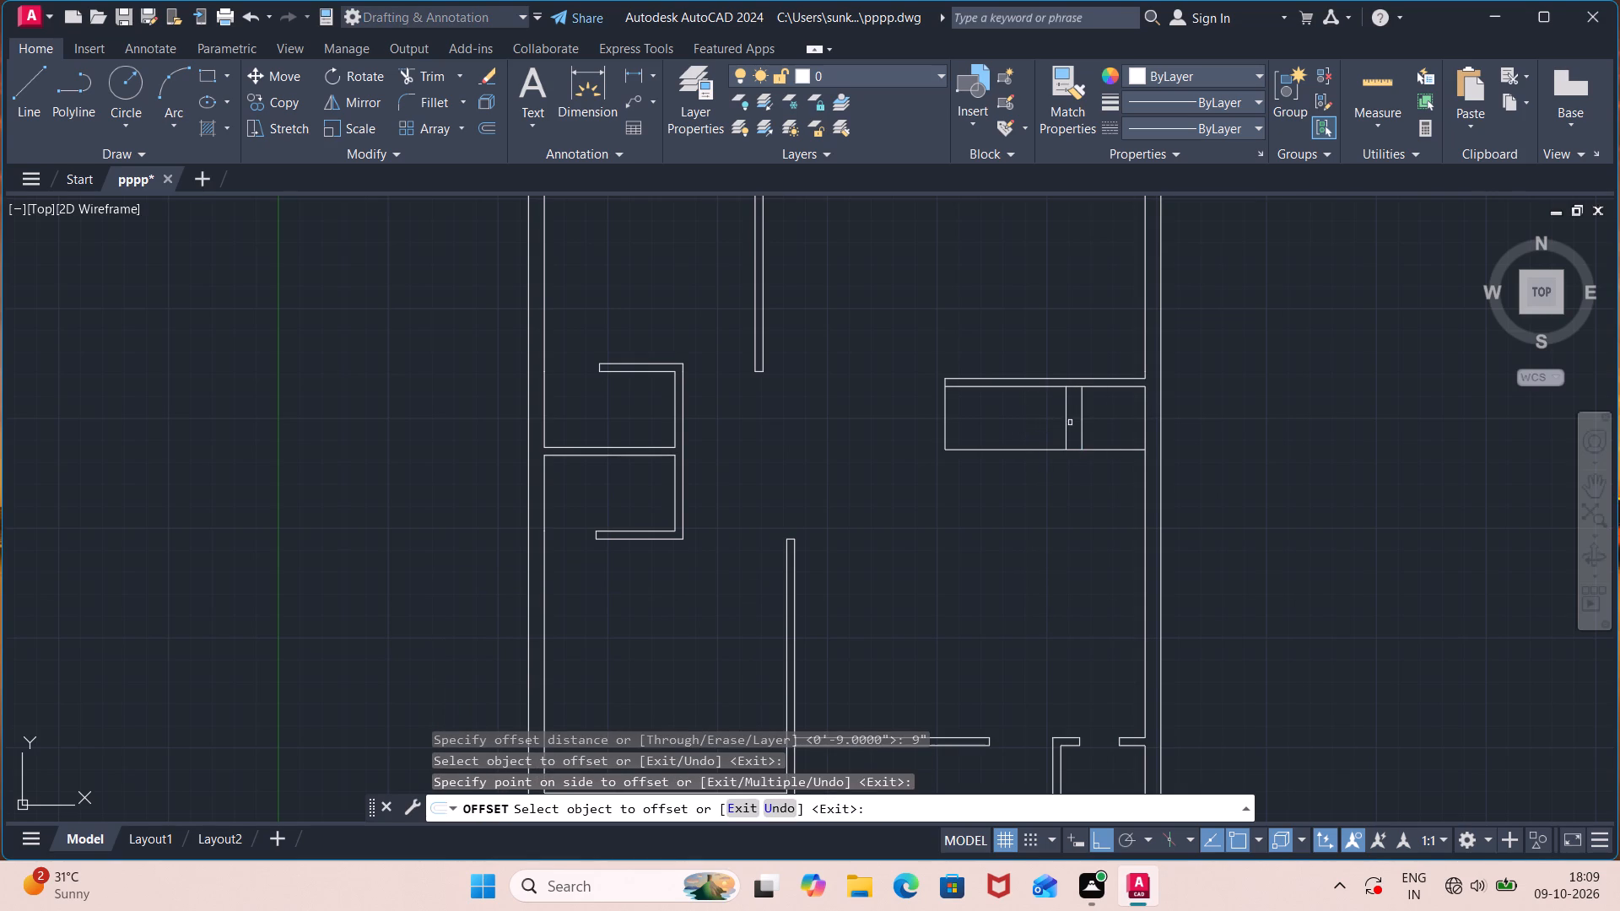
pyautogui.click(1065, 423)
pyautogui.click(1022, 423)
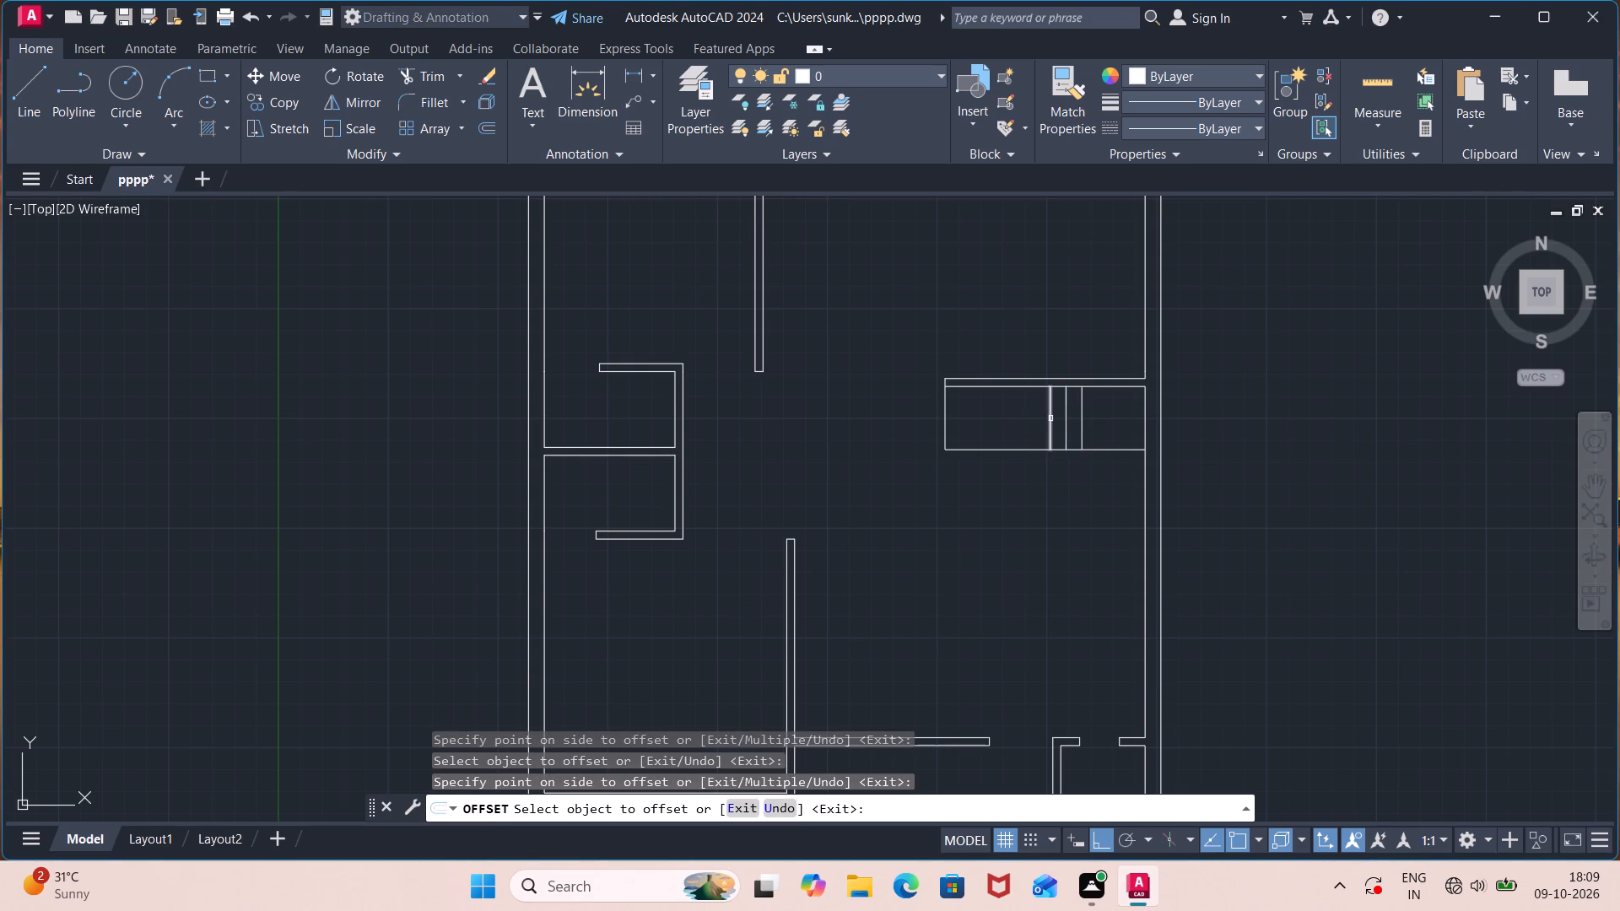
pyautogui.click(1050, 418)
pyautogui.click(970, 436)
pyautogui.click(1035, 426)
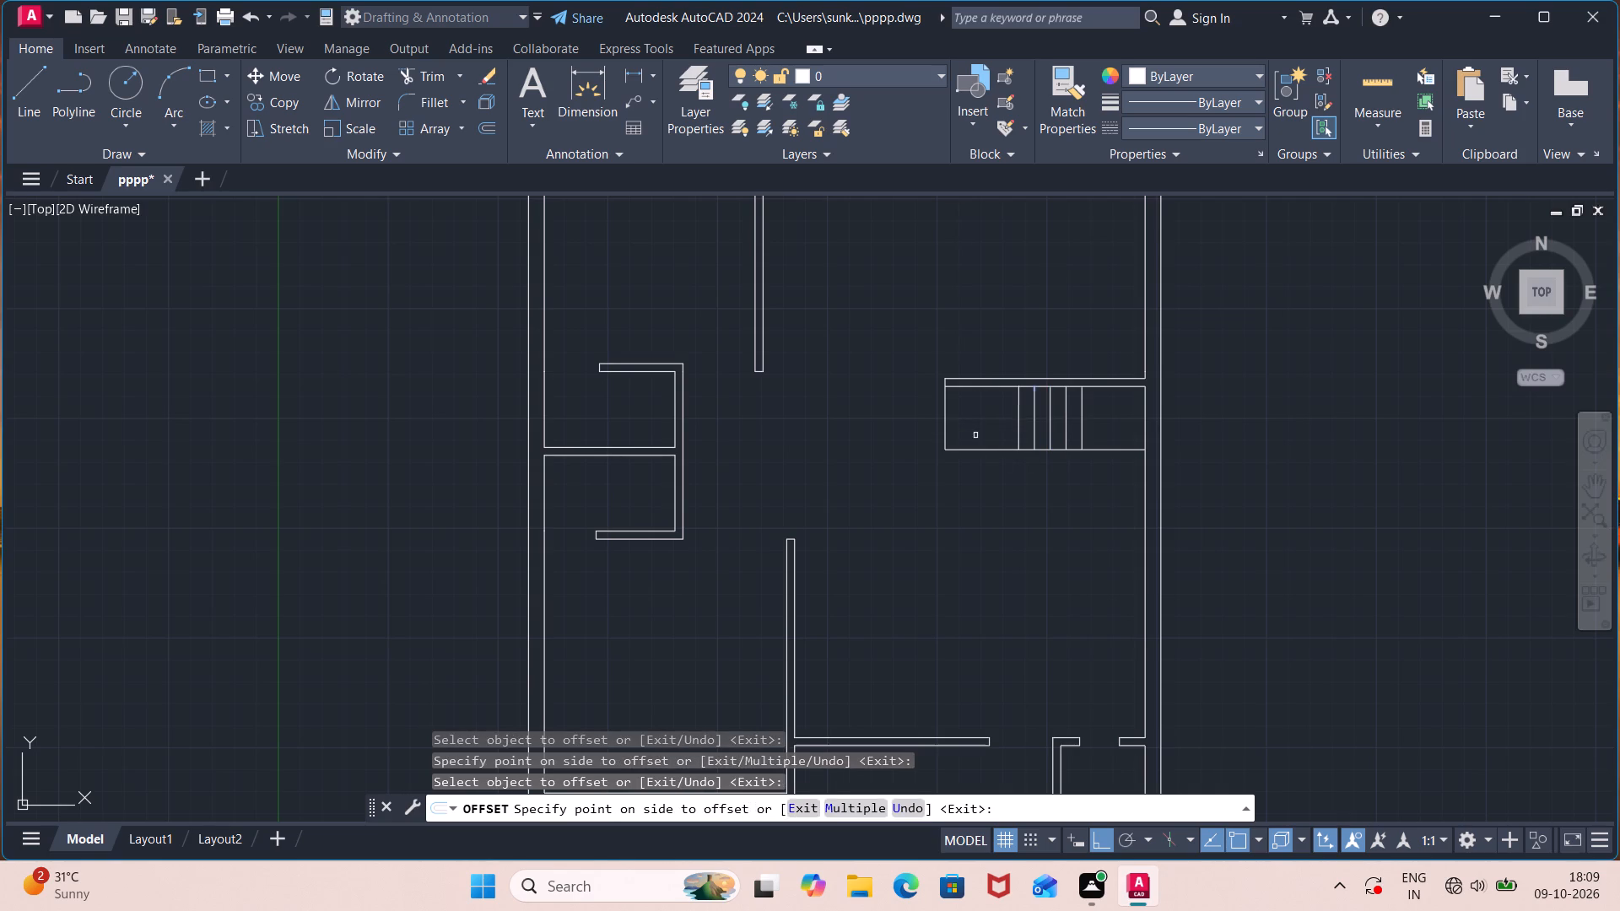
pyautogui.click(975, 435)
# Continue the 9" offsets leftward from the newest tread line, adding four more lines toward the strip's left end.
pyautogui.click(1020, 428)
pyautogui.click(958, 434)
pyautogui.click(1004, 425)
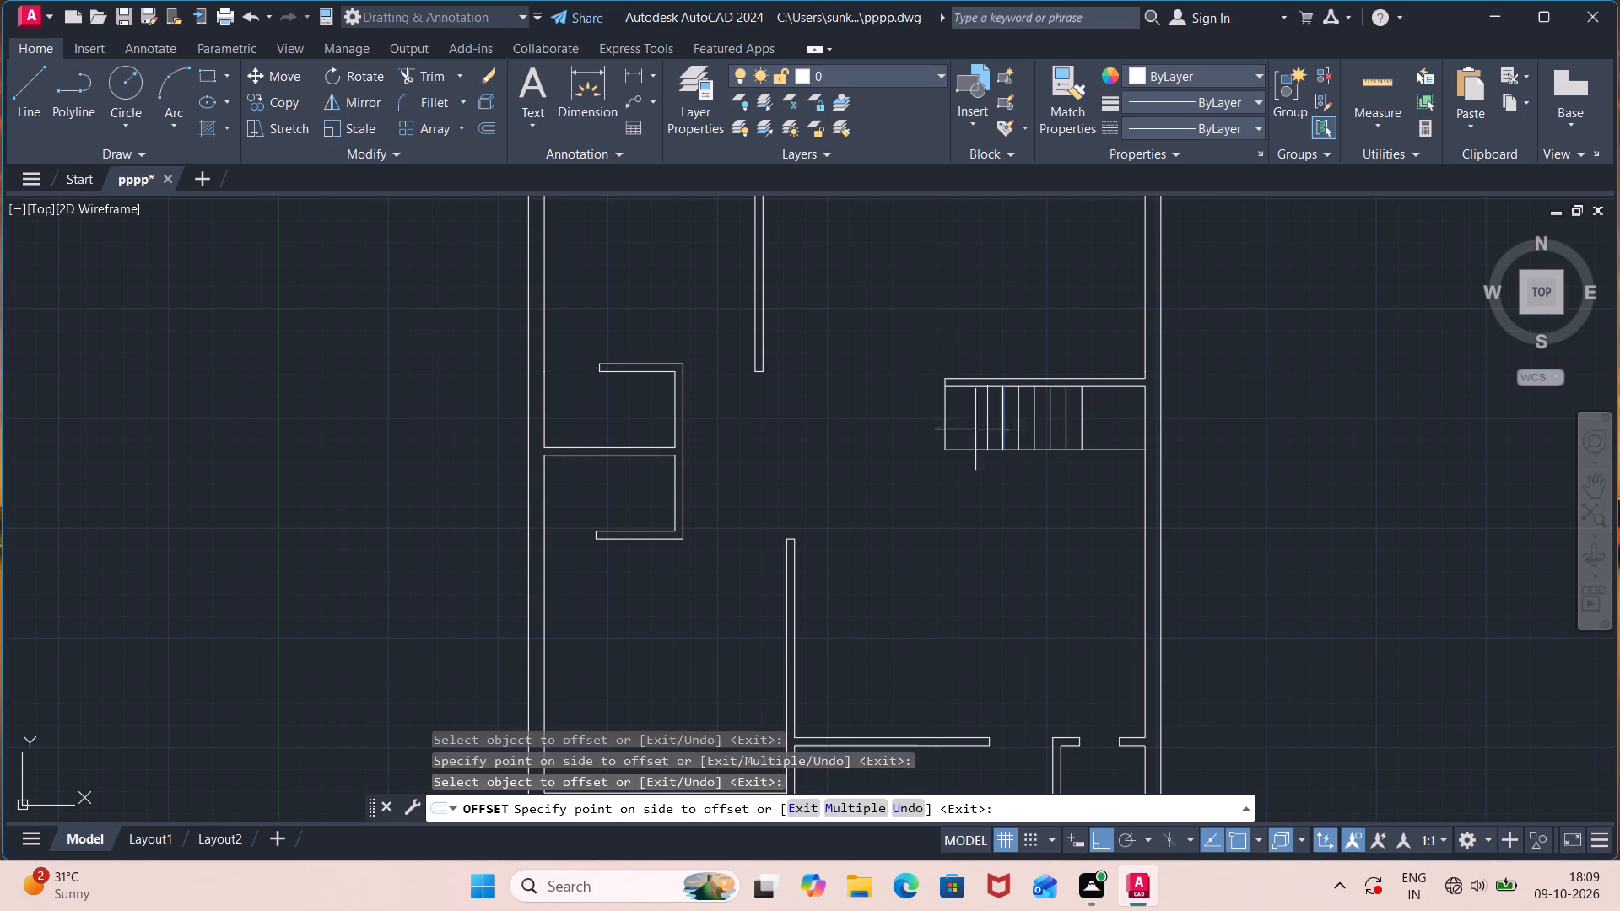
pyautogui.click(923, 434)
pyautogui.click(990, 420)
pyautogui.click(968, 425)
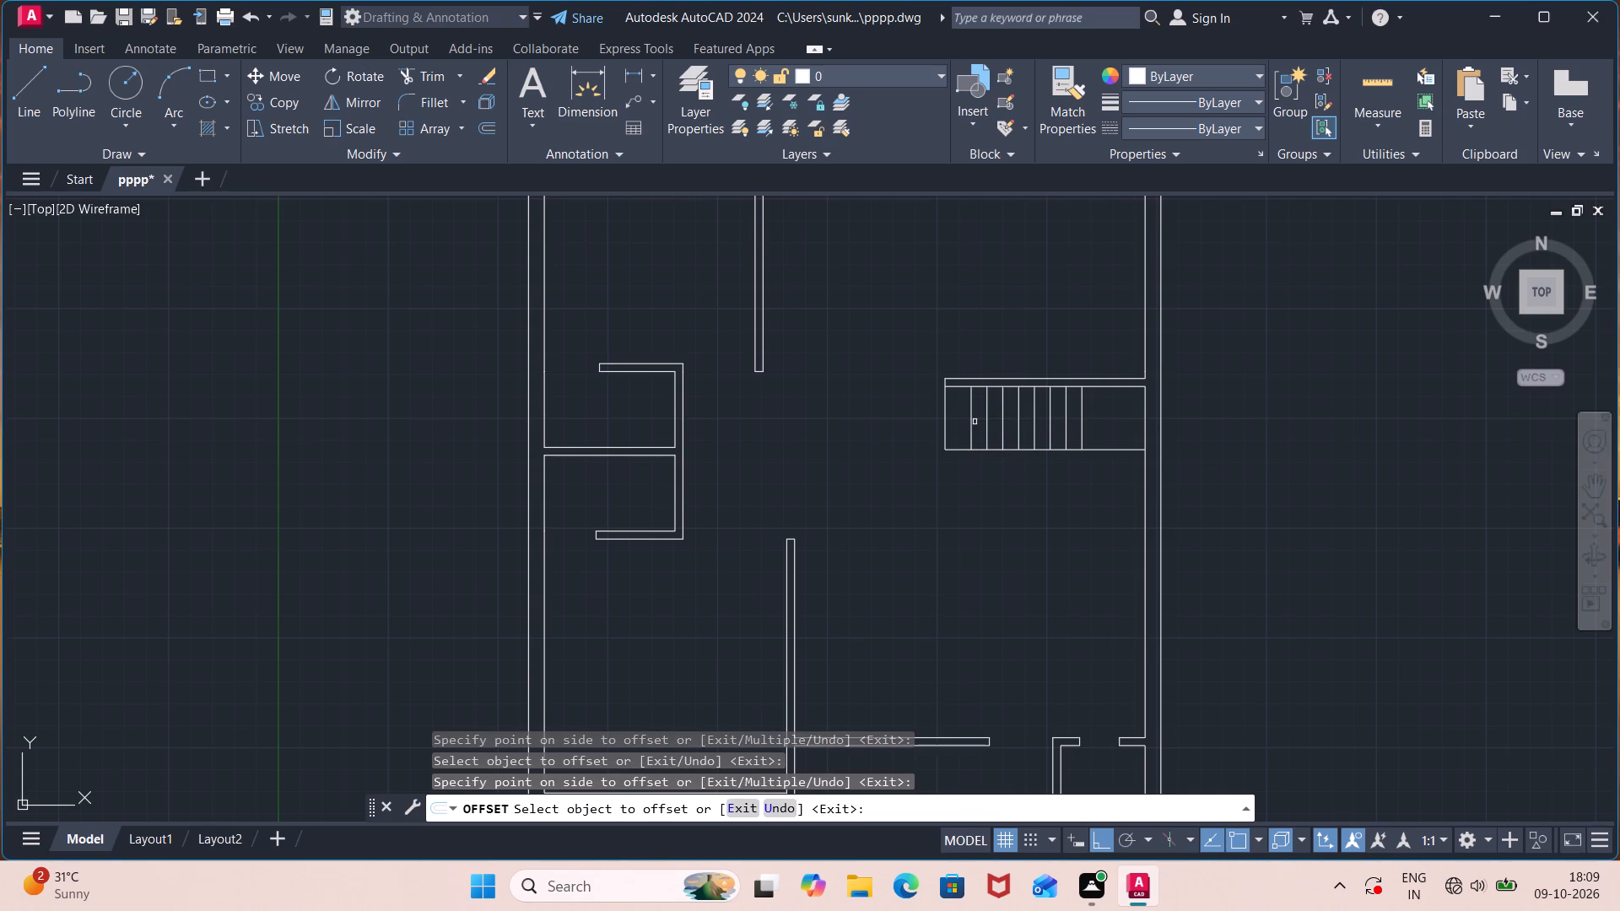
pyautogui.click(972, 422)
pyautogui.click(955, 426)
pyautogui.scroll(1, 966, 427)
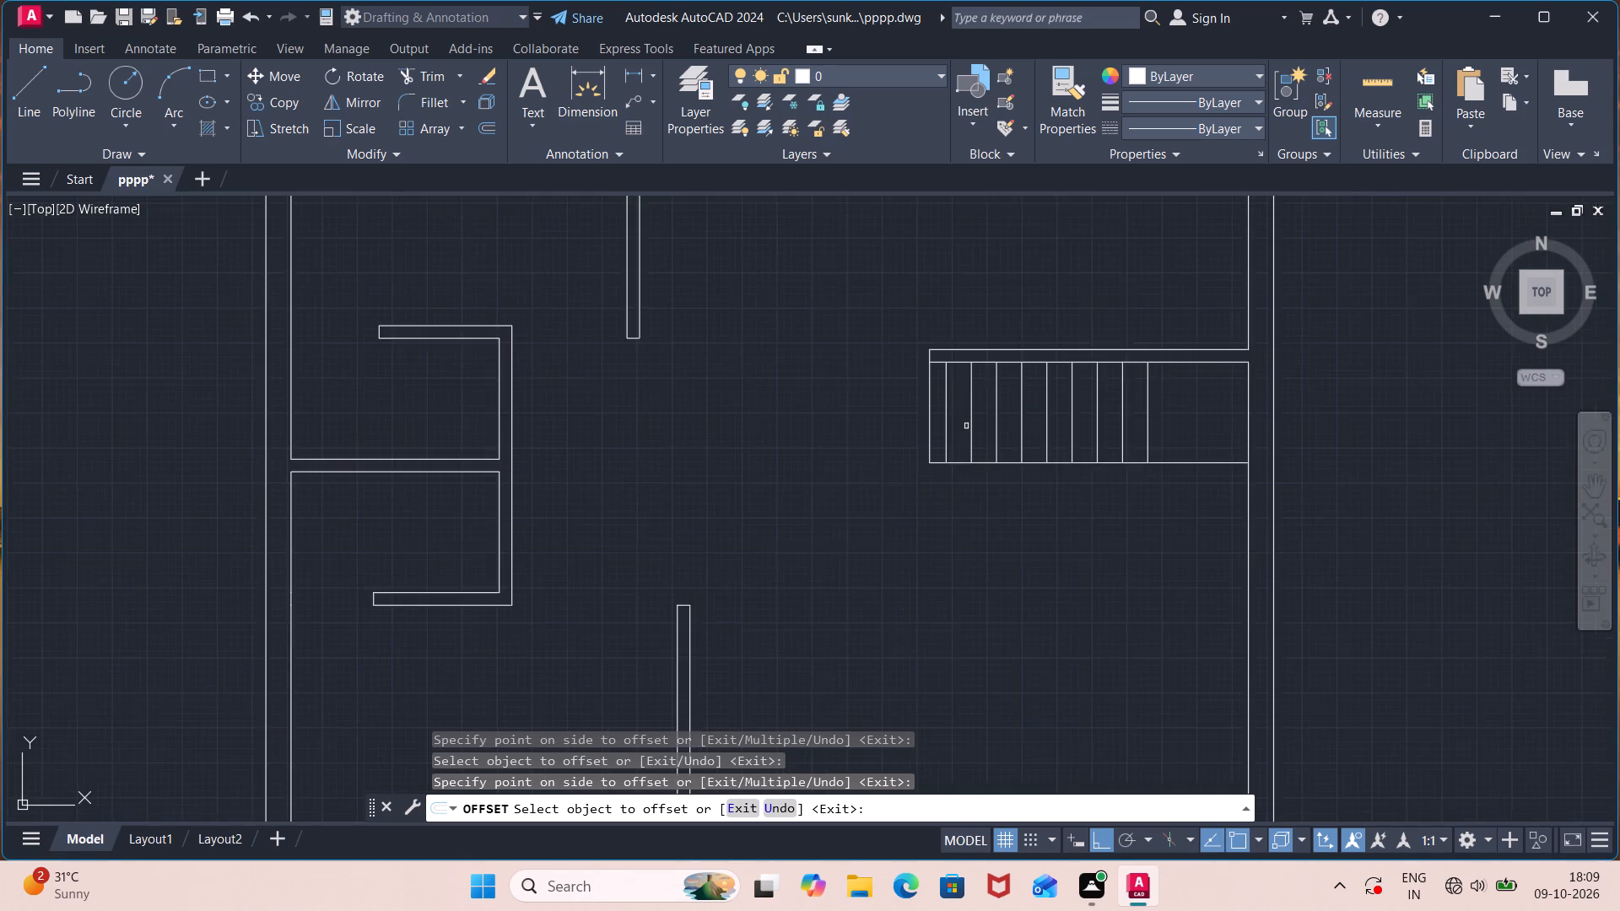
pyautogui.scroll(2, 966, 426)
pyautogui.scroll(-2, 966, 425)
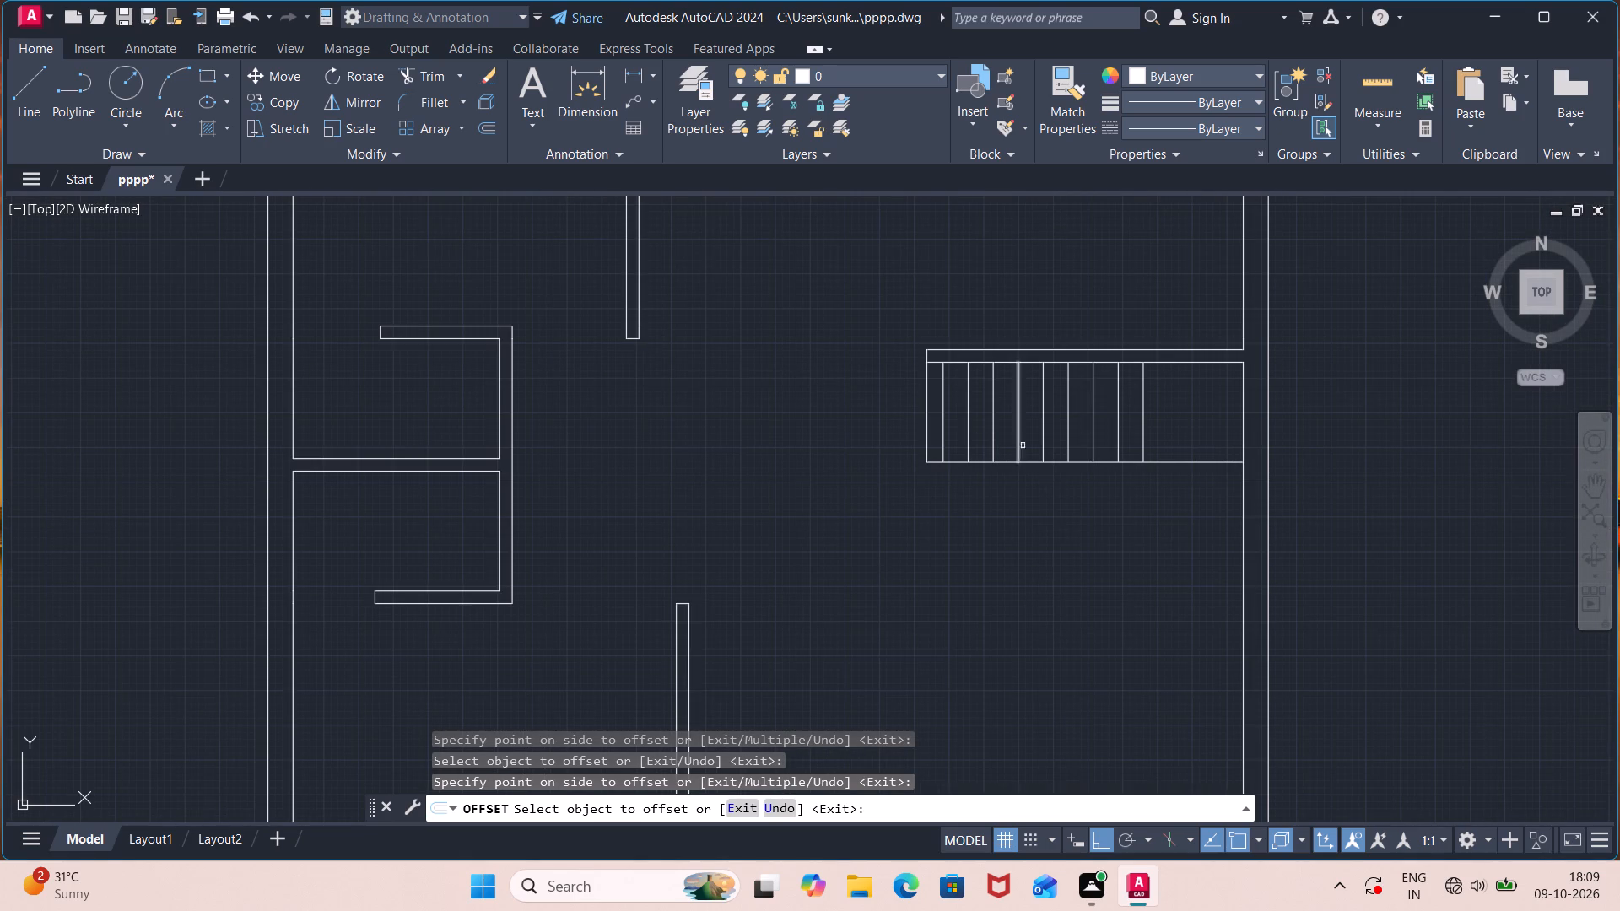
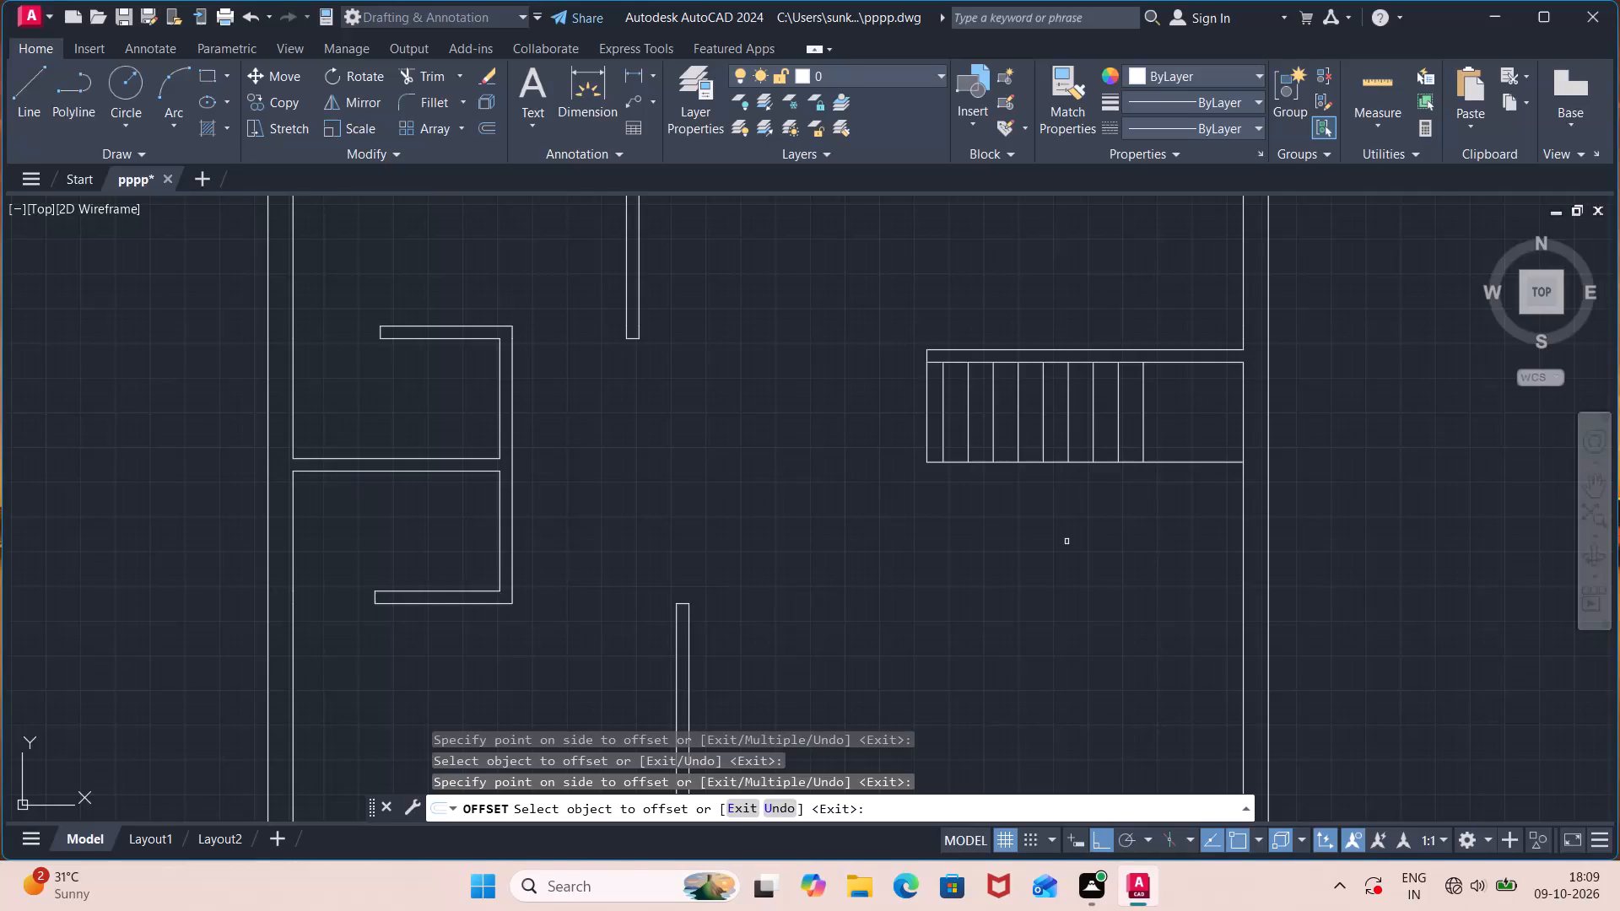
# Offset the stair strip's lower edge downward at 9" spacing, each from the previous copy, to add four horizontal tread lines.
pyautogui.click(1207, 461)
pyautogui.click(1207, 524)
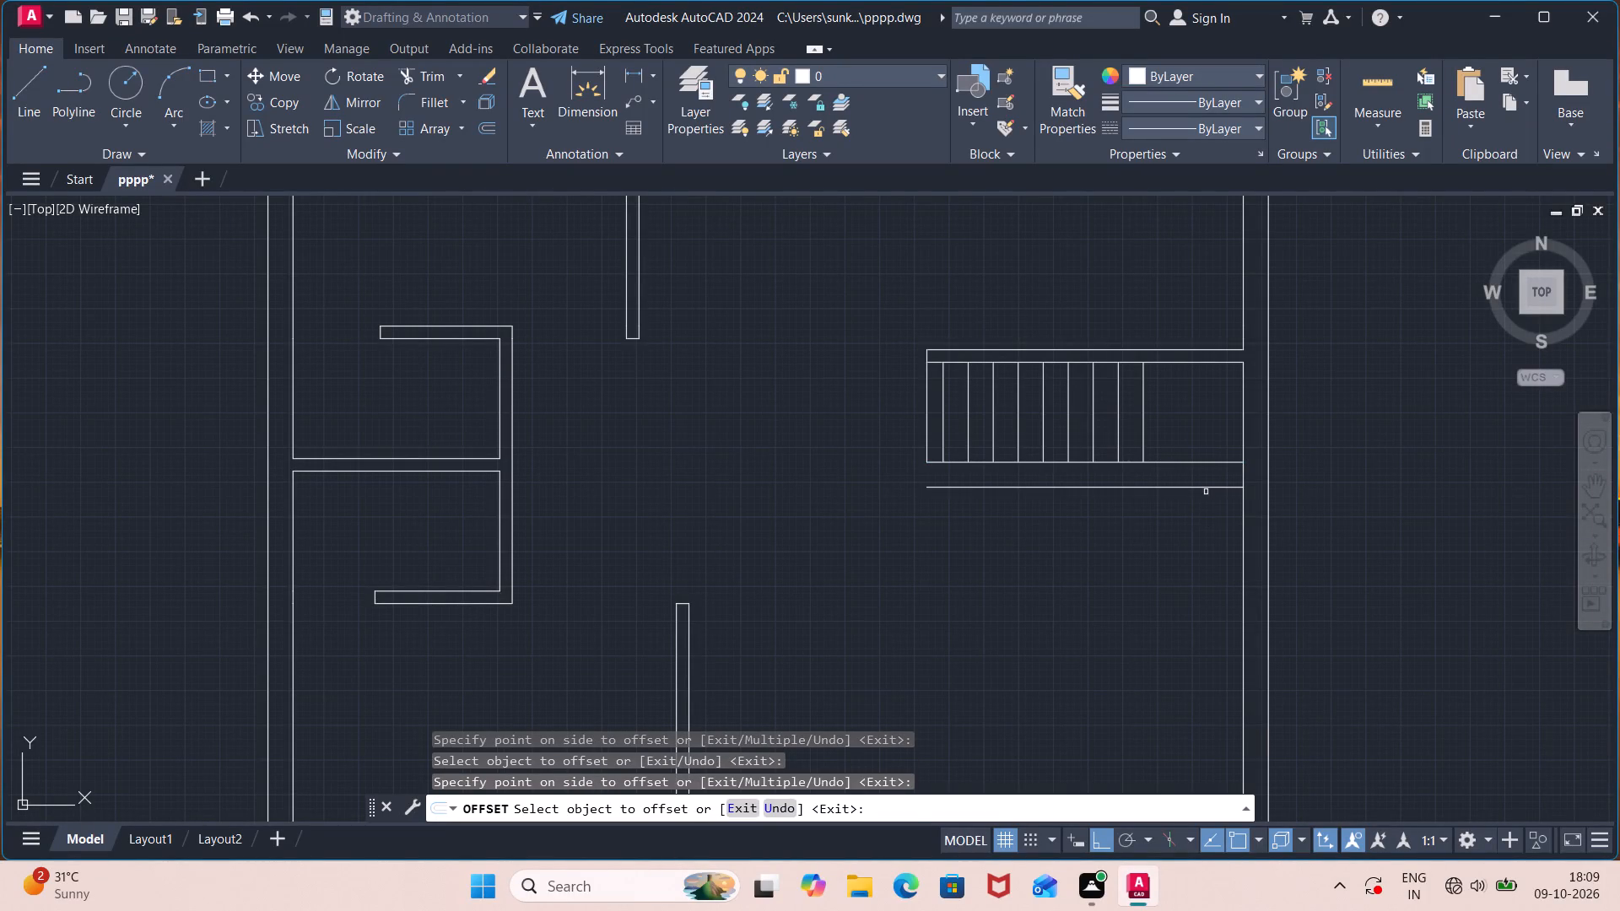
pyautogui.click(1206, 490)
pyautogui.click(1201, 563)
pyautogui.click(1207, 515)
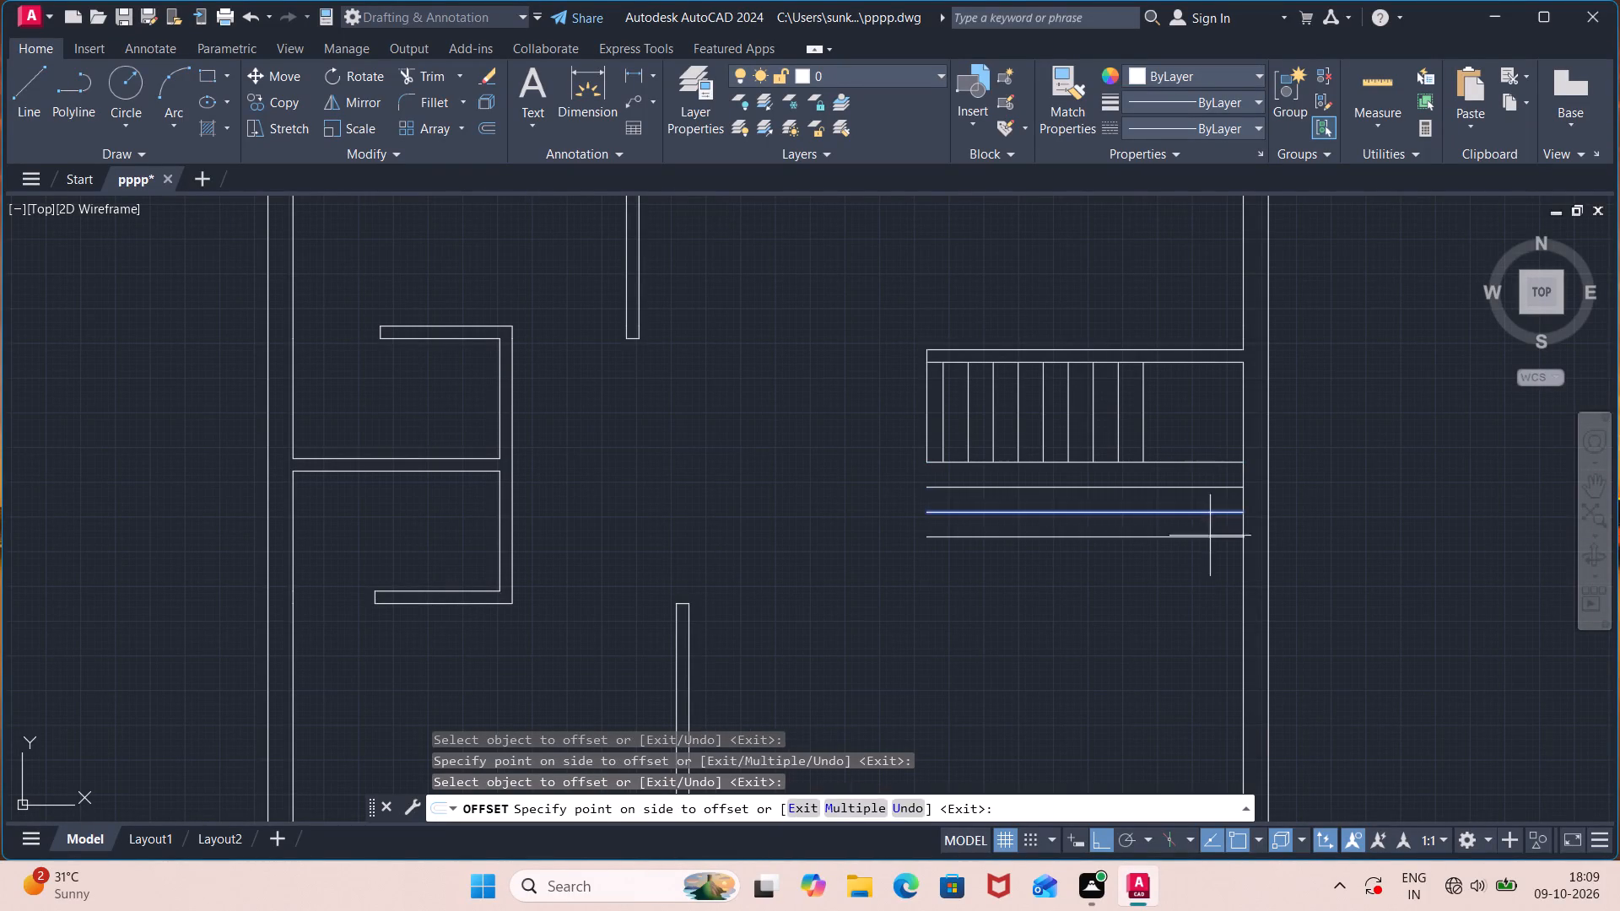
pyautogui.click(1218, 621)
pyautogui.click(1223, 536)
pyautogui.click(1225, 637)
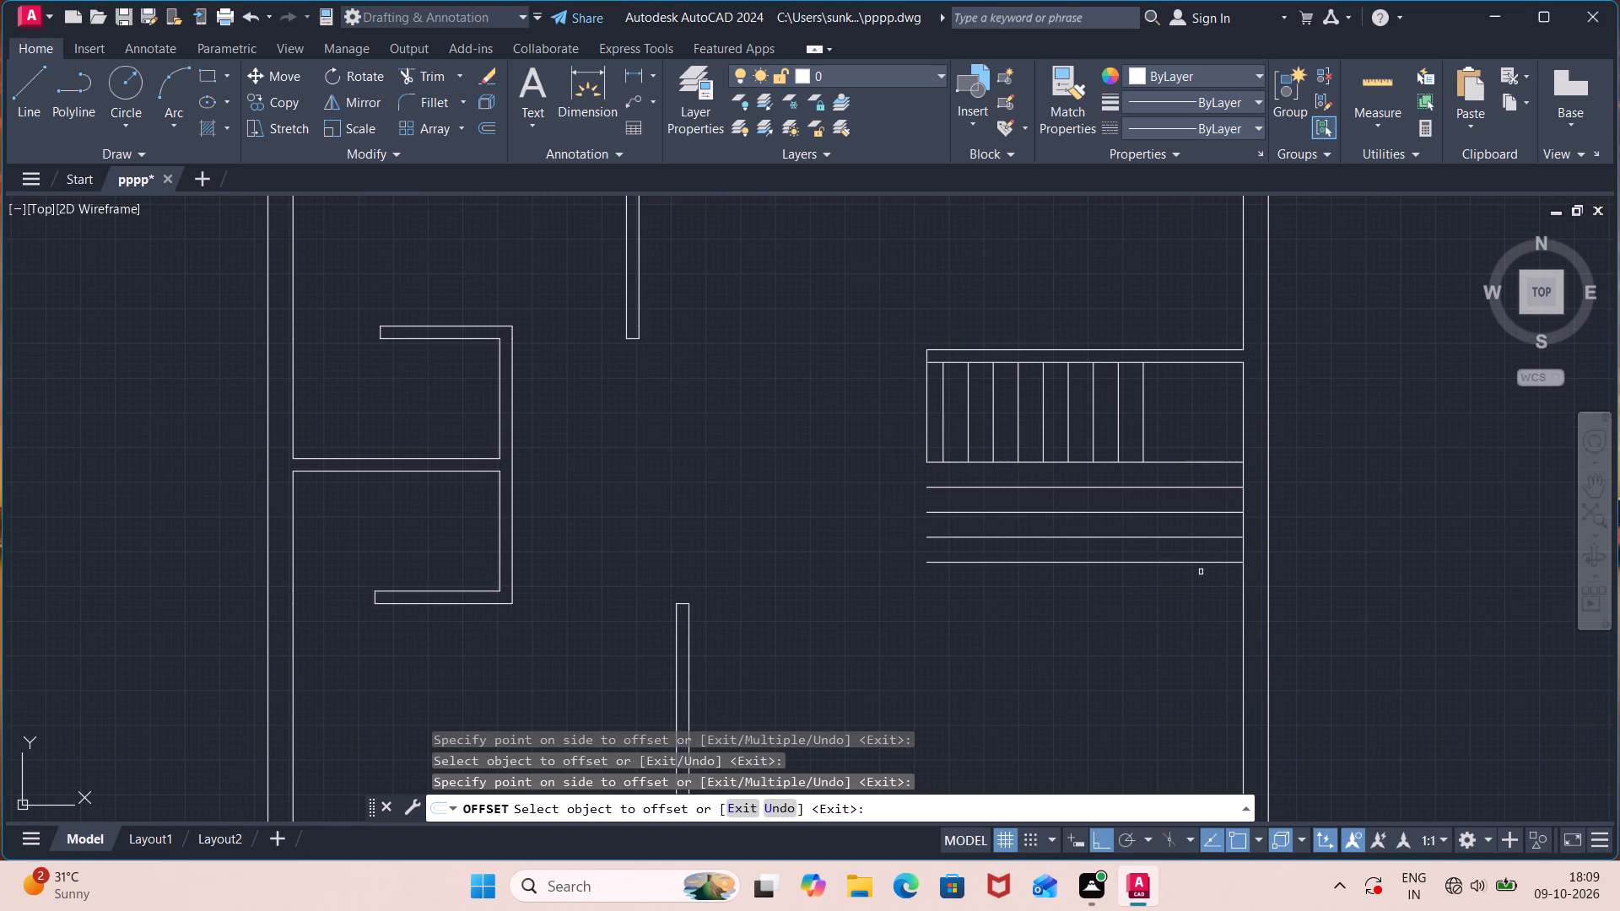
# Continue the 9" offsets downward from the newest horizontal tread line, adding four more lines.
pyautogui.click(1196, 562)
pyautogui.click(1205, 621)
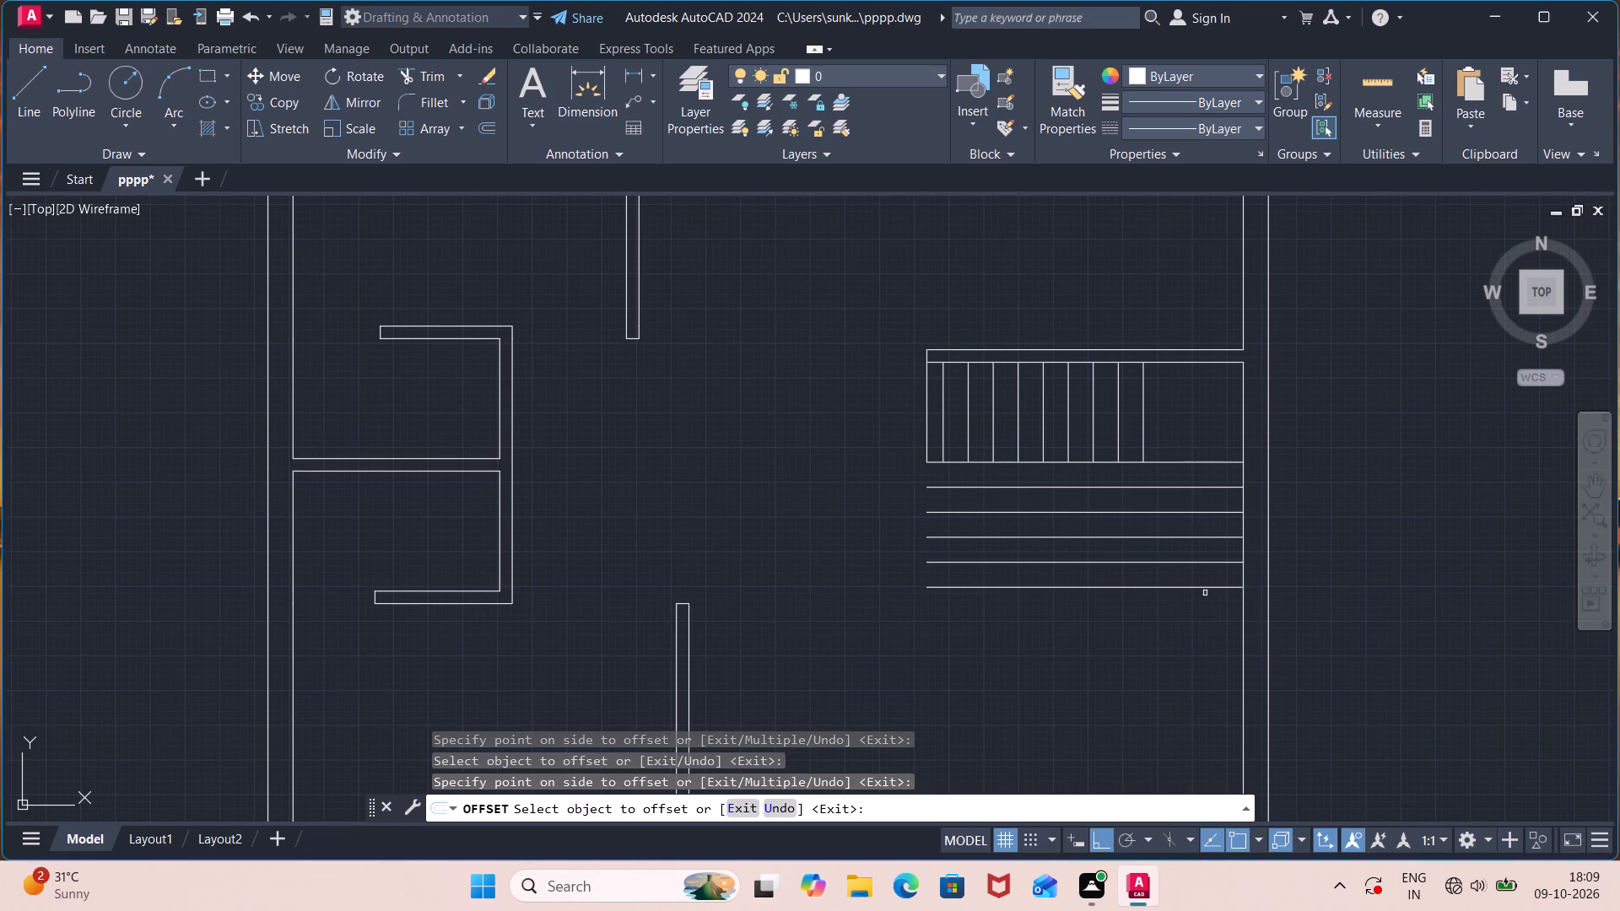
pyautogui.click(1205, 587)
pyautogui.click(1222, 660)
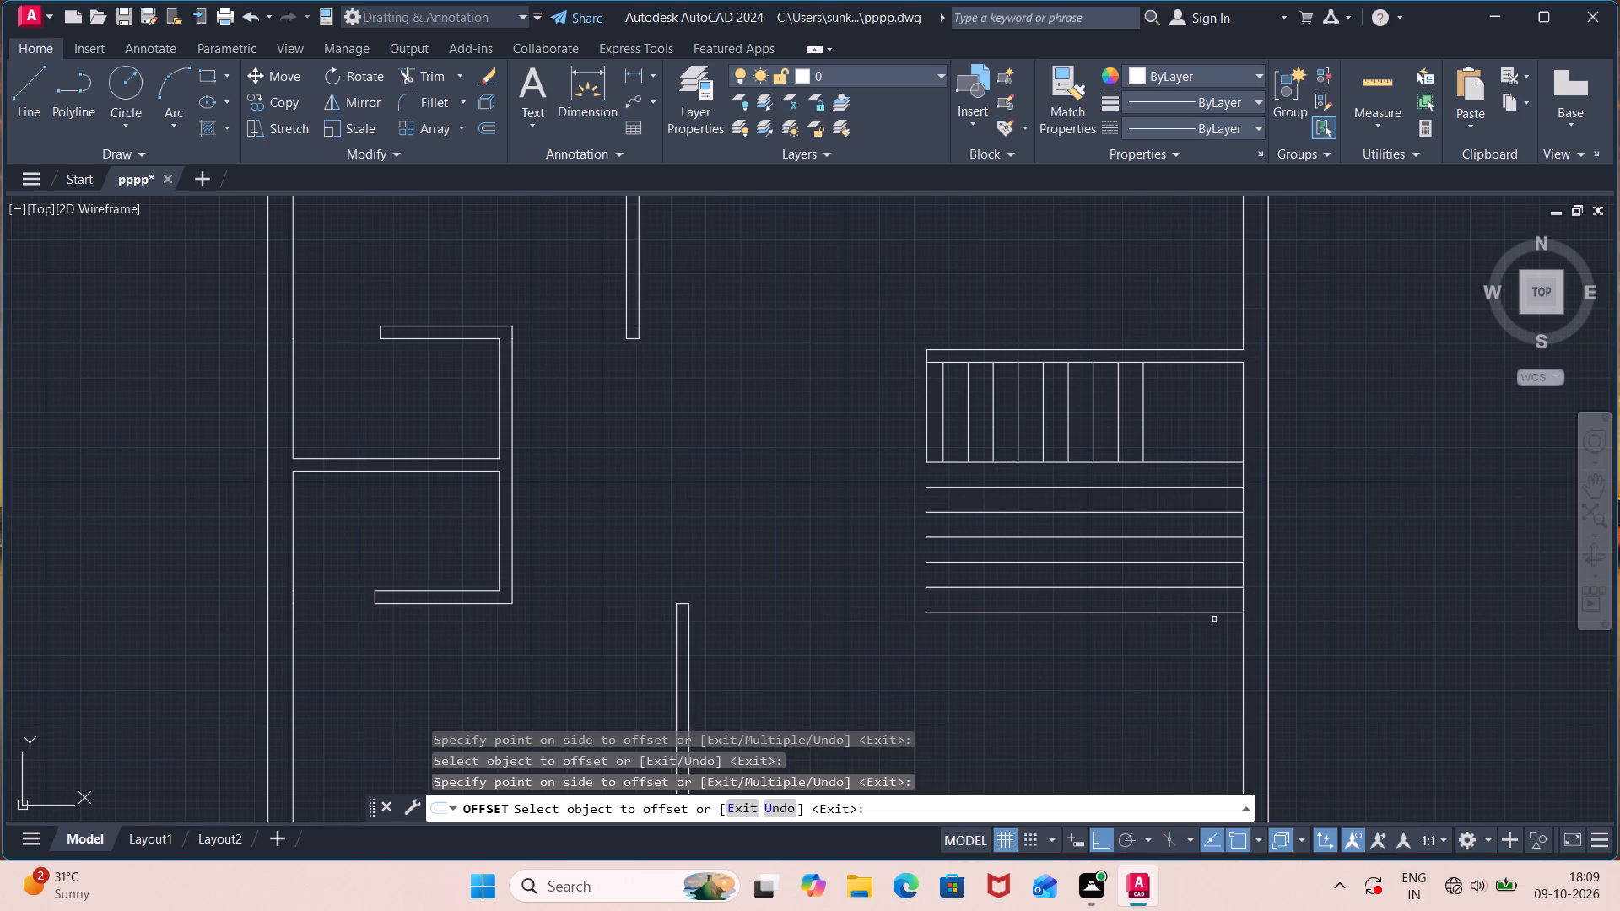
pyautogui.click(1211, 611)
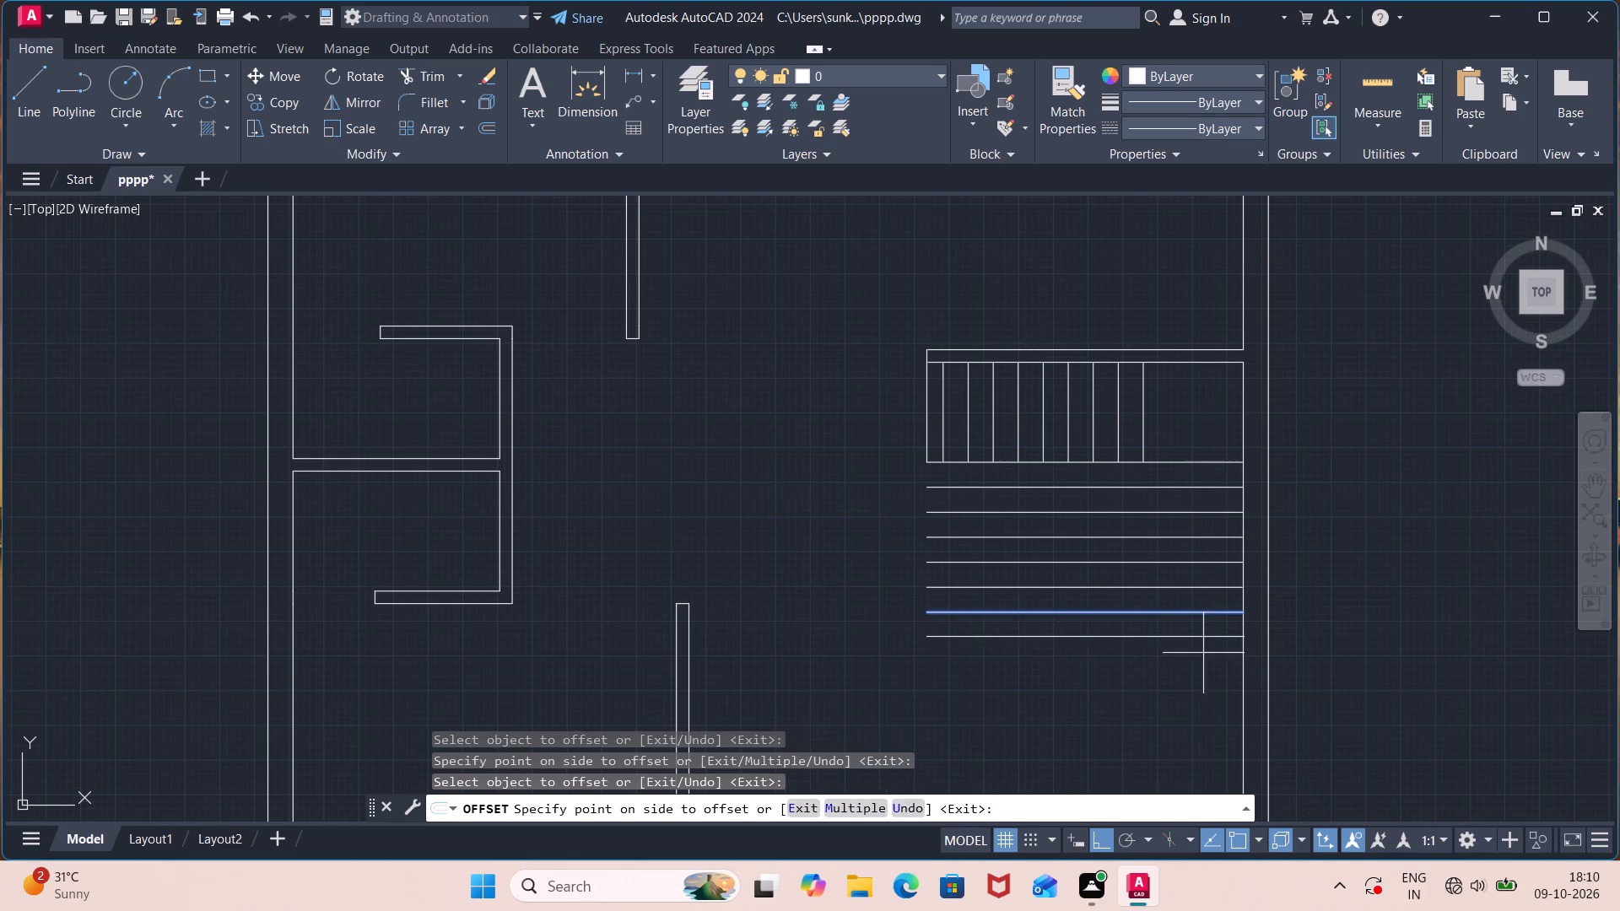
pyautogui.click(1202, 657)
pyautogui.click(1197, 637)
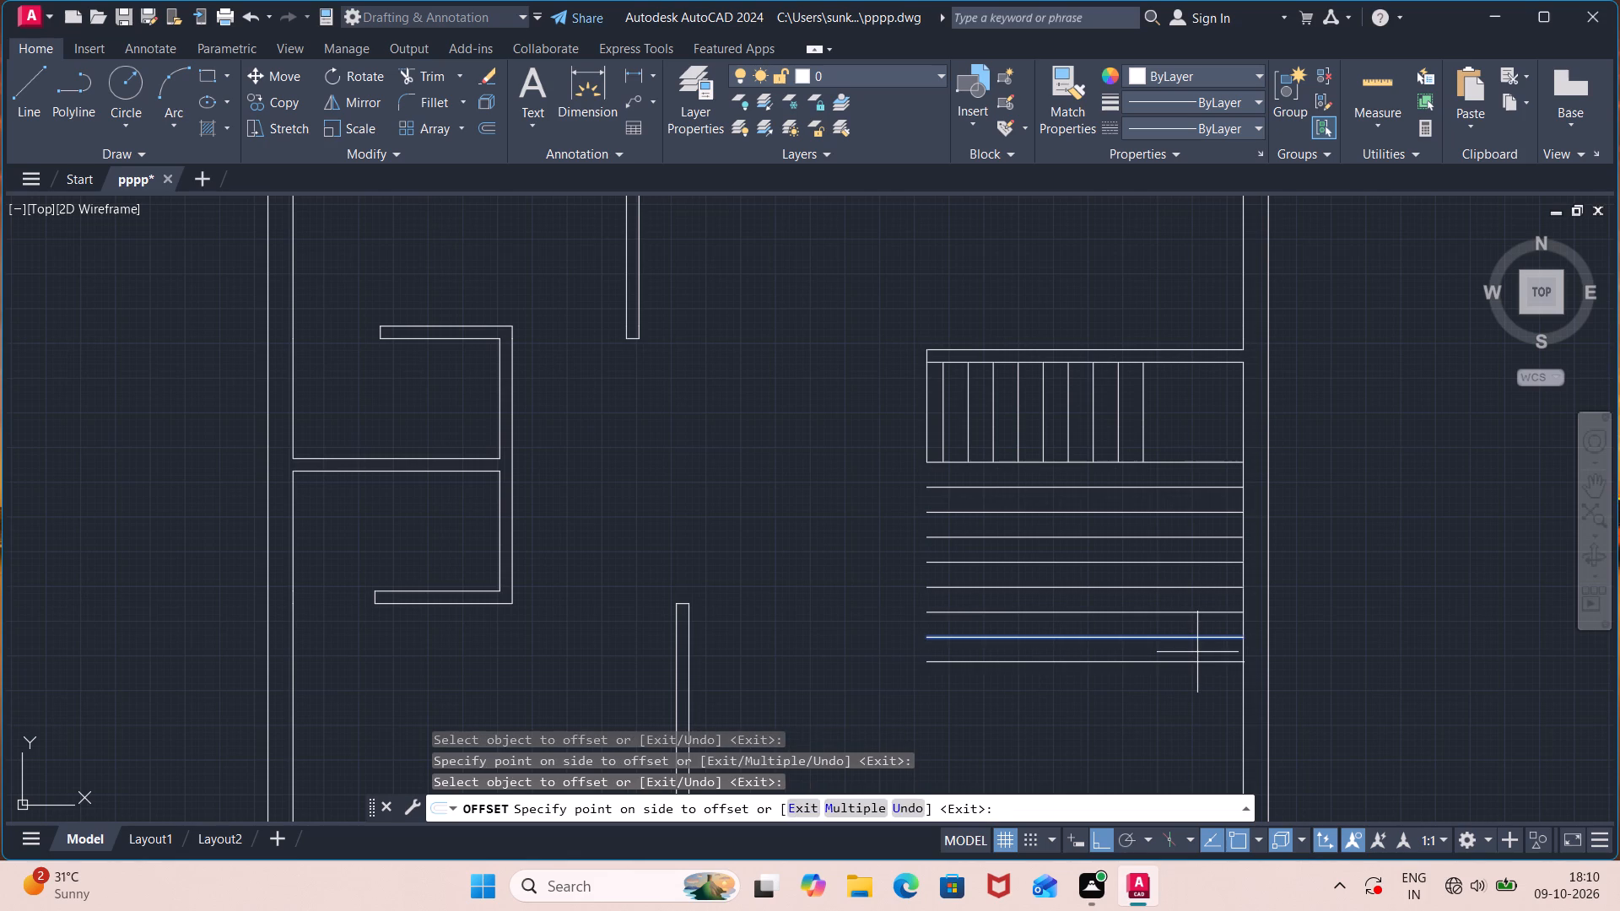
pyautogui.click(1197, 652)
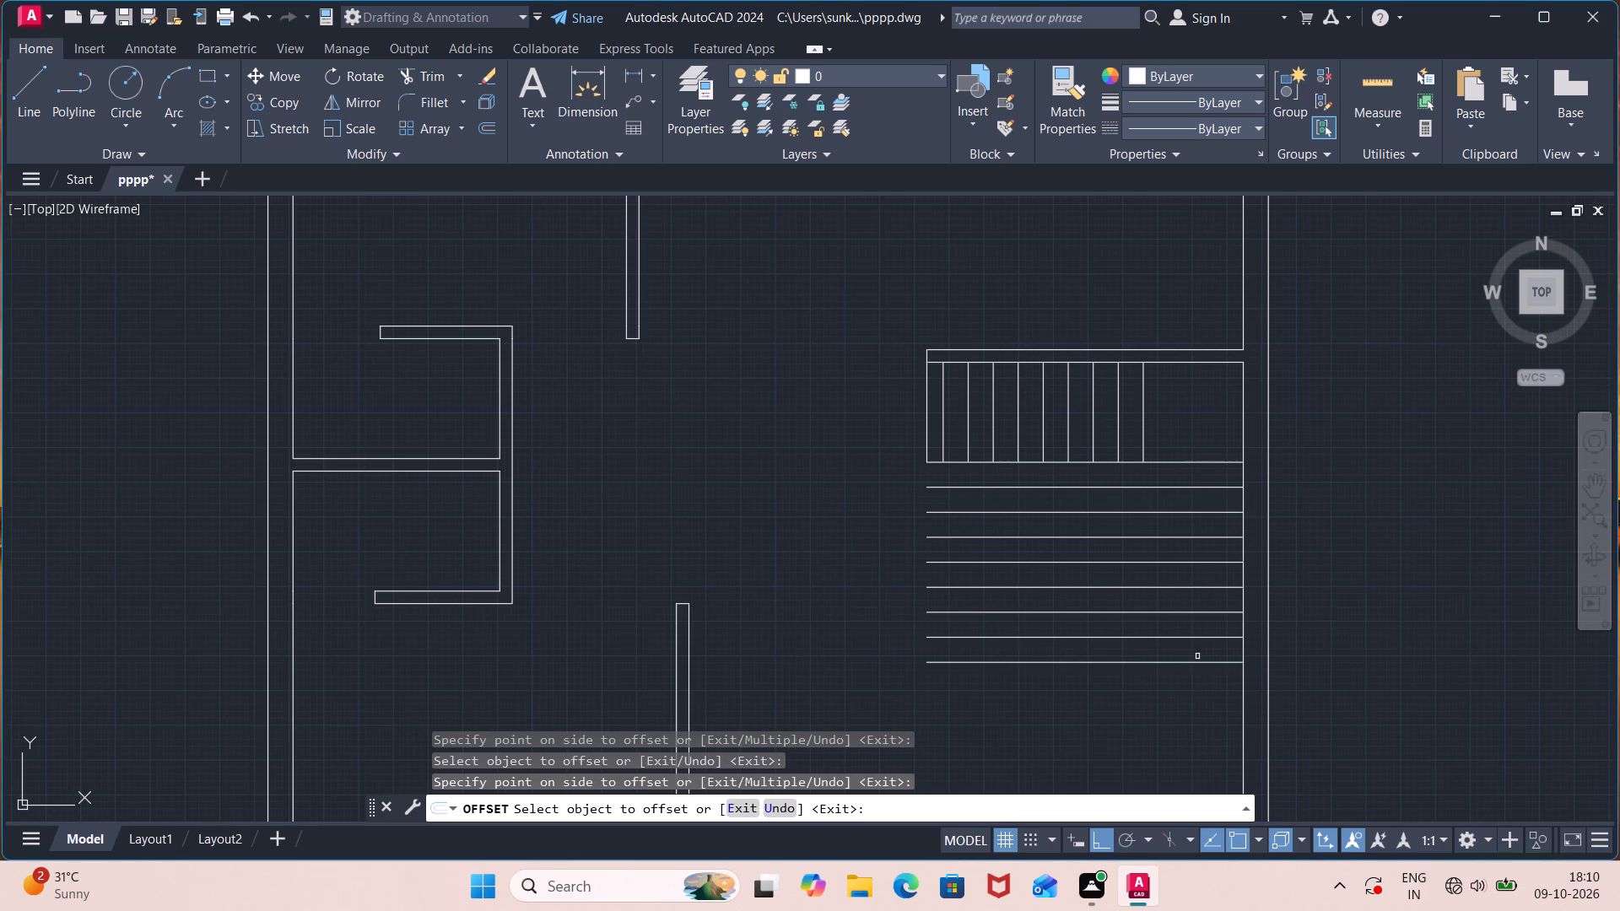
pyautogui.press('Escape')
# Draw a vertical line from the lower end of the upper flight's rightmost tread line down to the lowest horizontal tread line.
pyautogui.press('l')
pyautogui.press('Return')
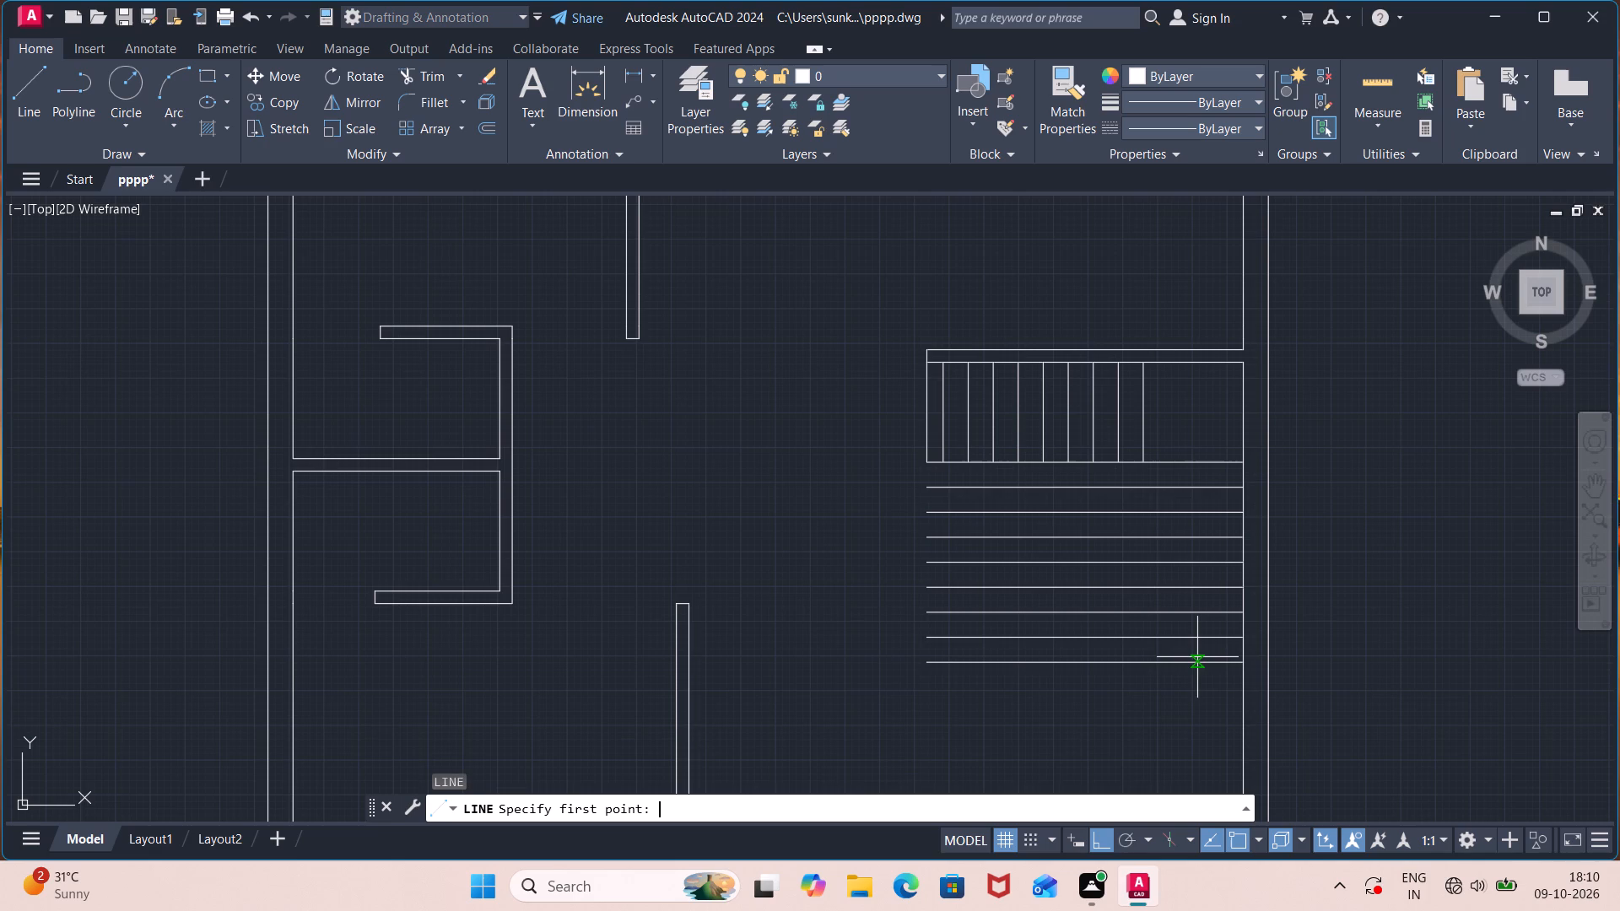
pyautogui.click(1142, 464)
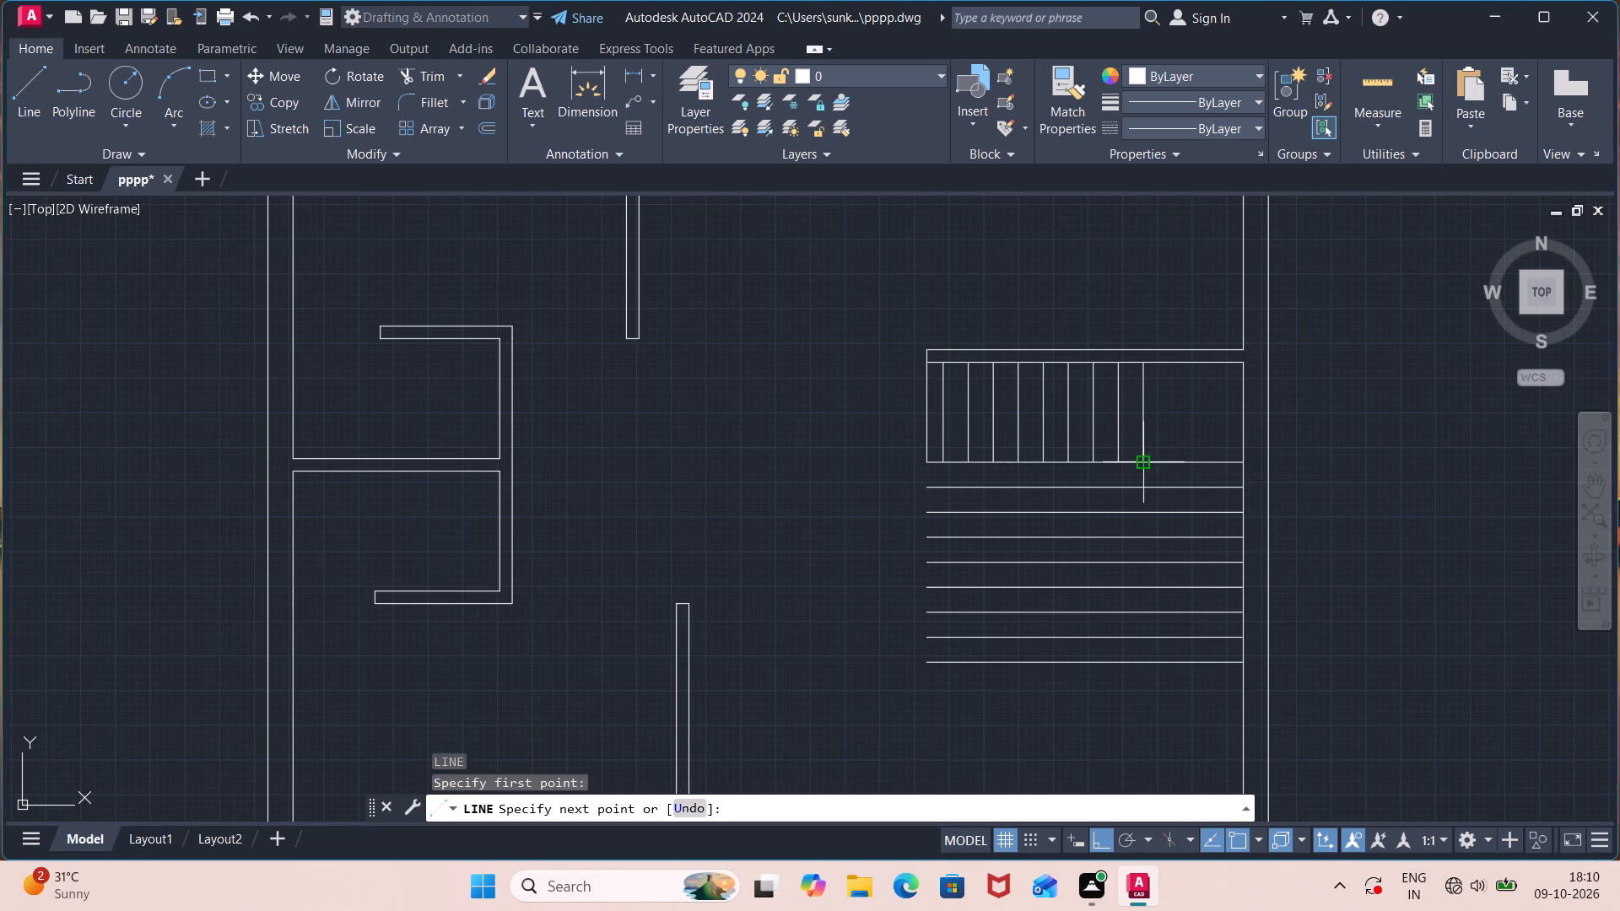
pyautogui.click(1147, 660)
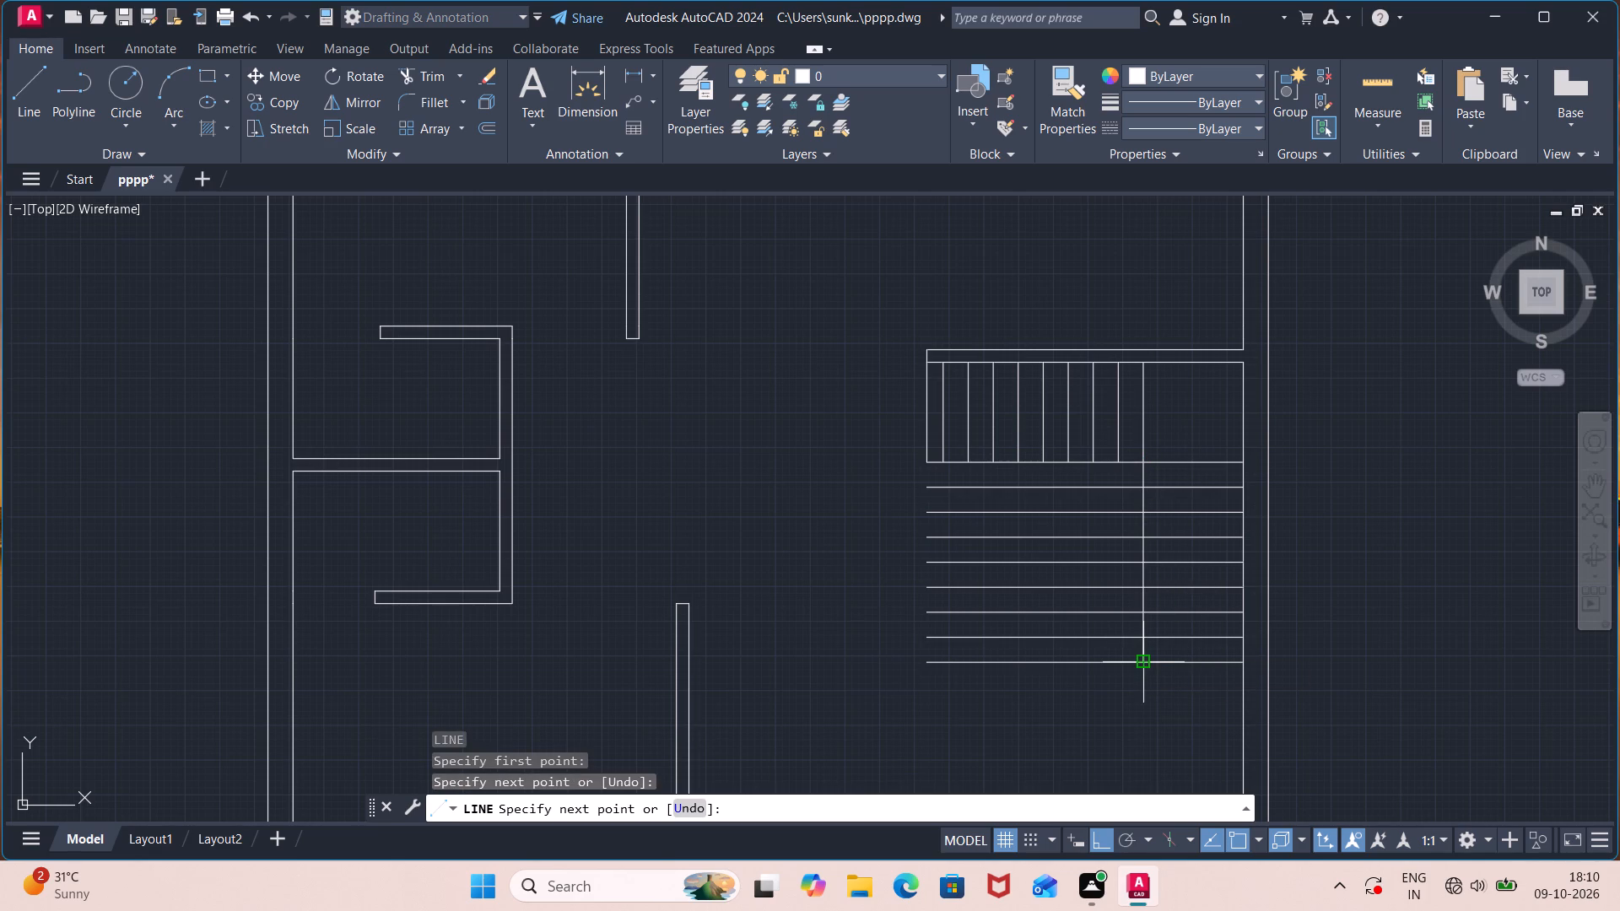
pyautogui.press('Escape')
# Trim the horizontal tread lines to the left of the new vertical line so the lower flight ends there.
pyautogui.write('tr')
pyautogui.press('Return')
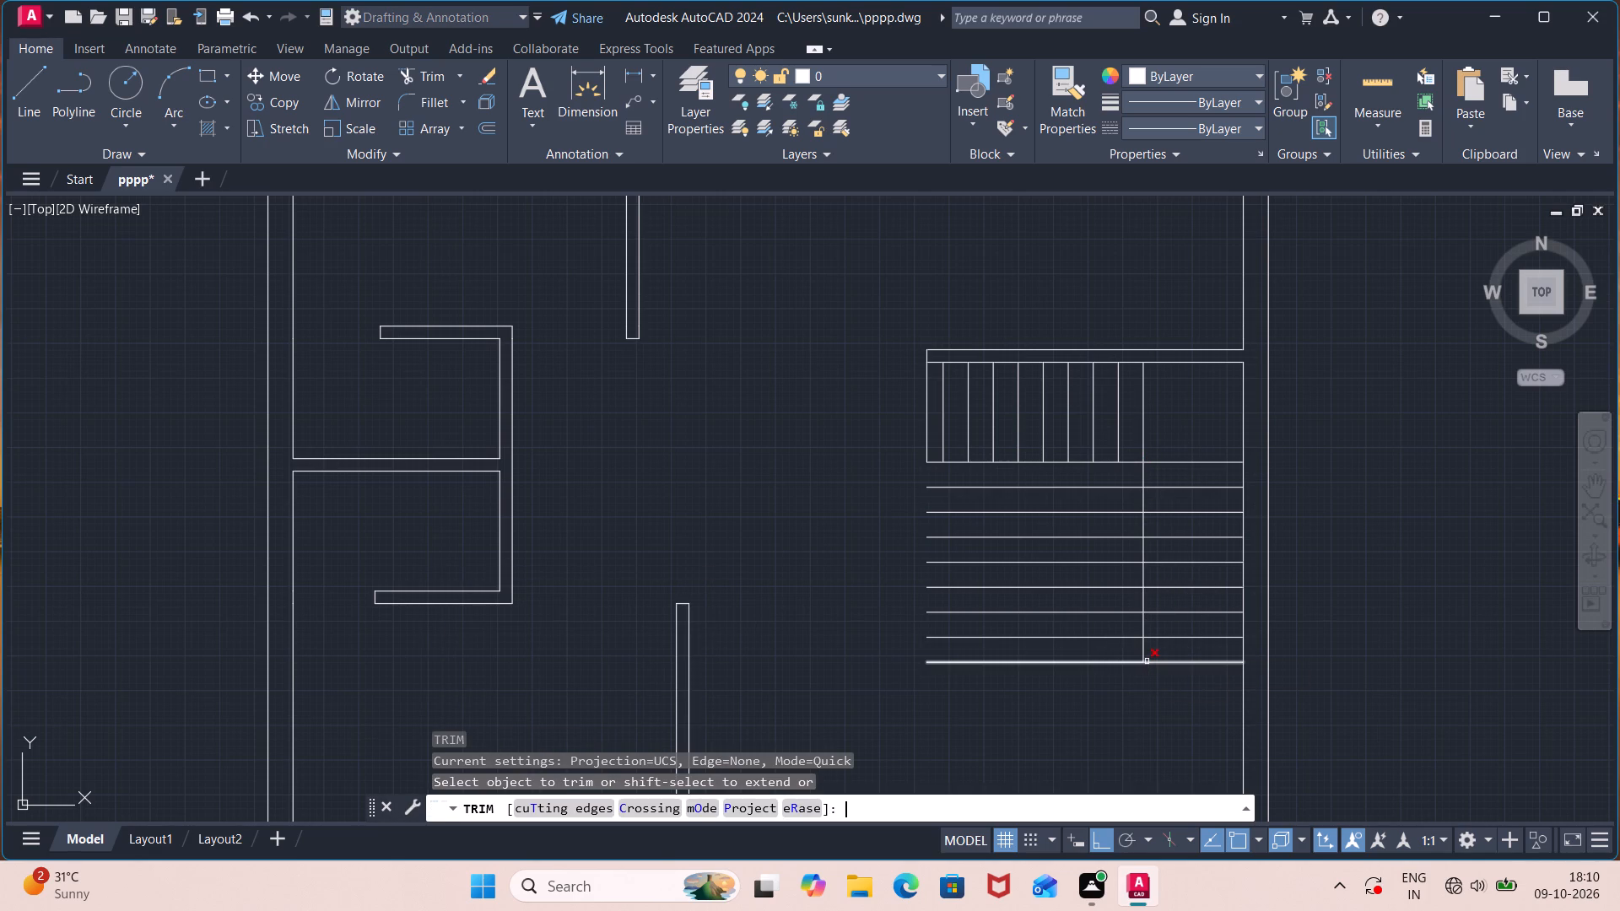
pyautogui.click(1123, 477)
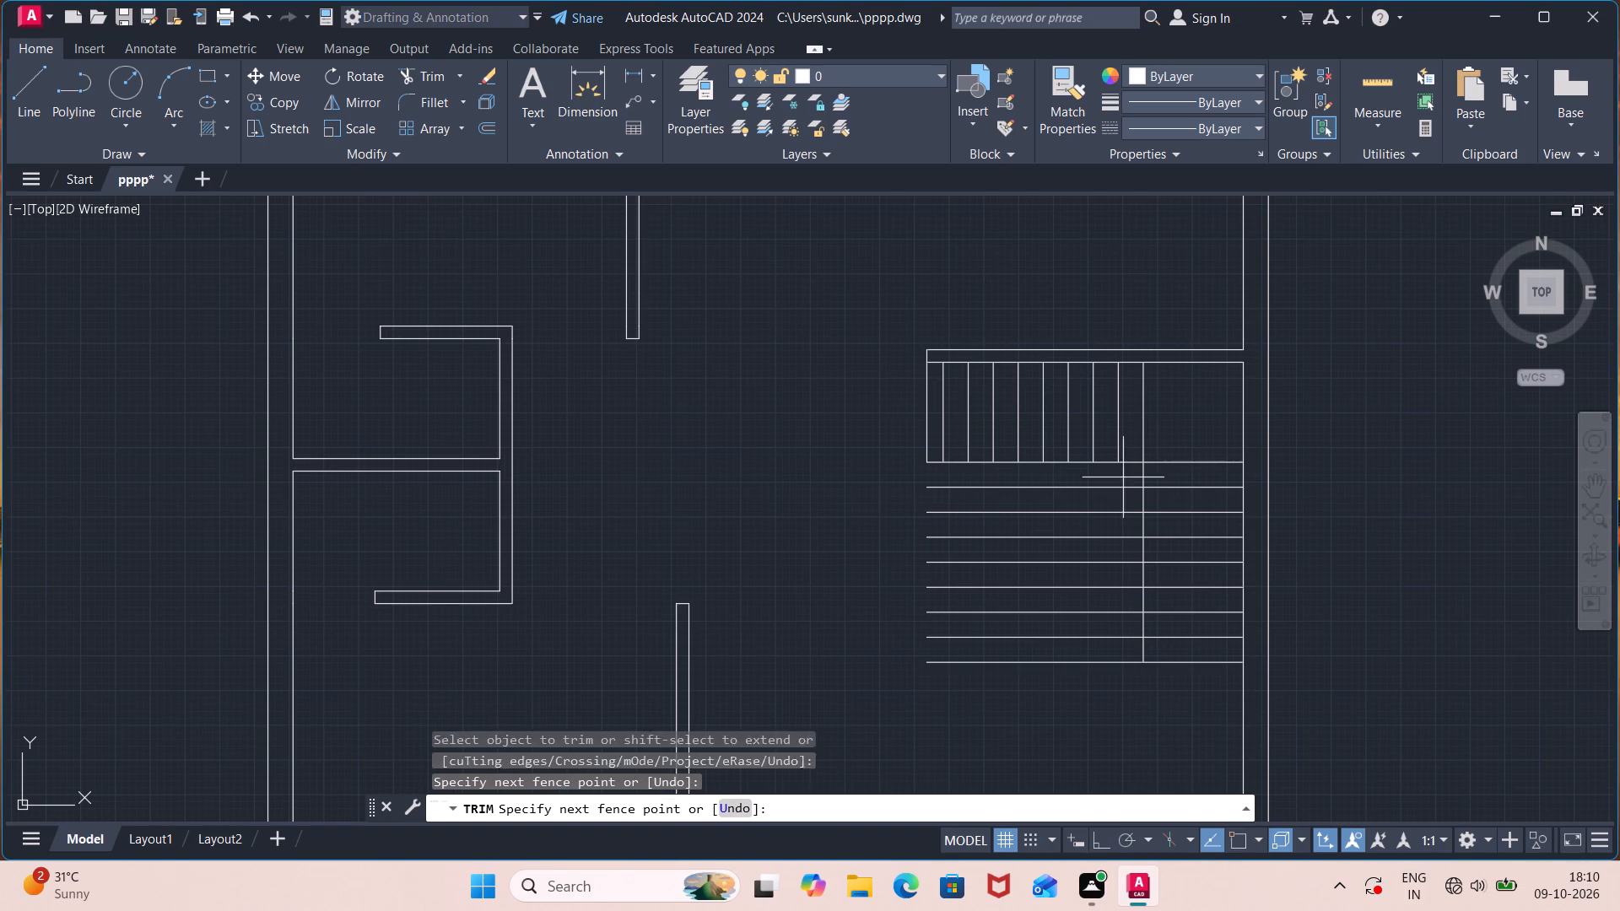
pyautogui.click(1083, 698)
# Trim away the lower flight's bottom tread line and the vertical edge segment next to it.
pyautogui.scroll(-1, 1077, 692)
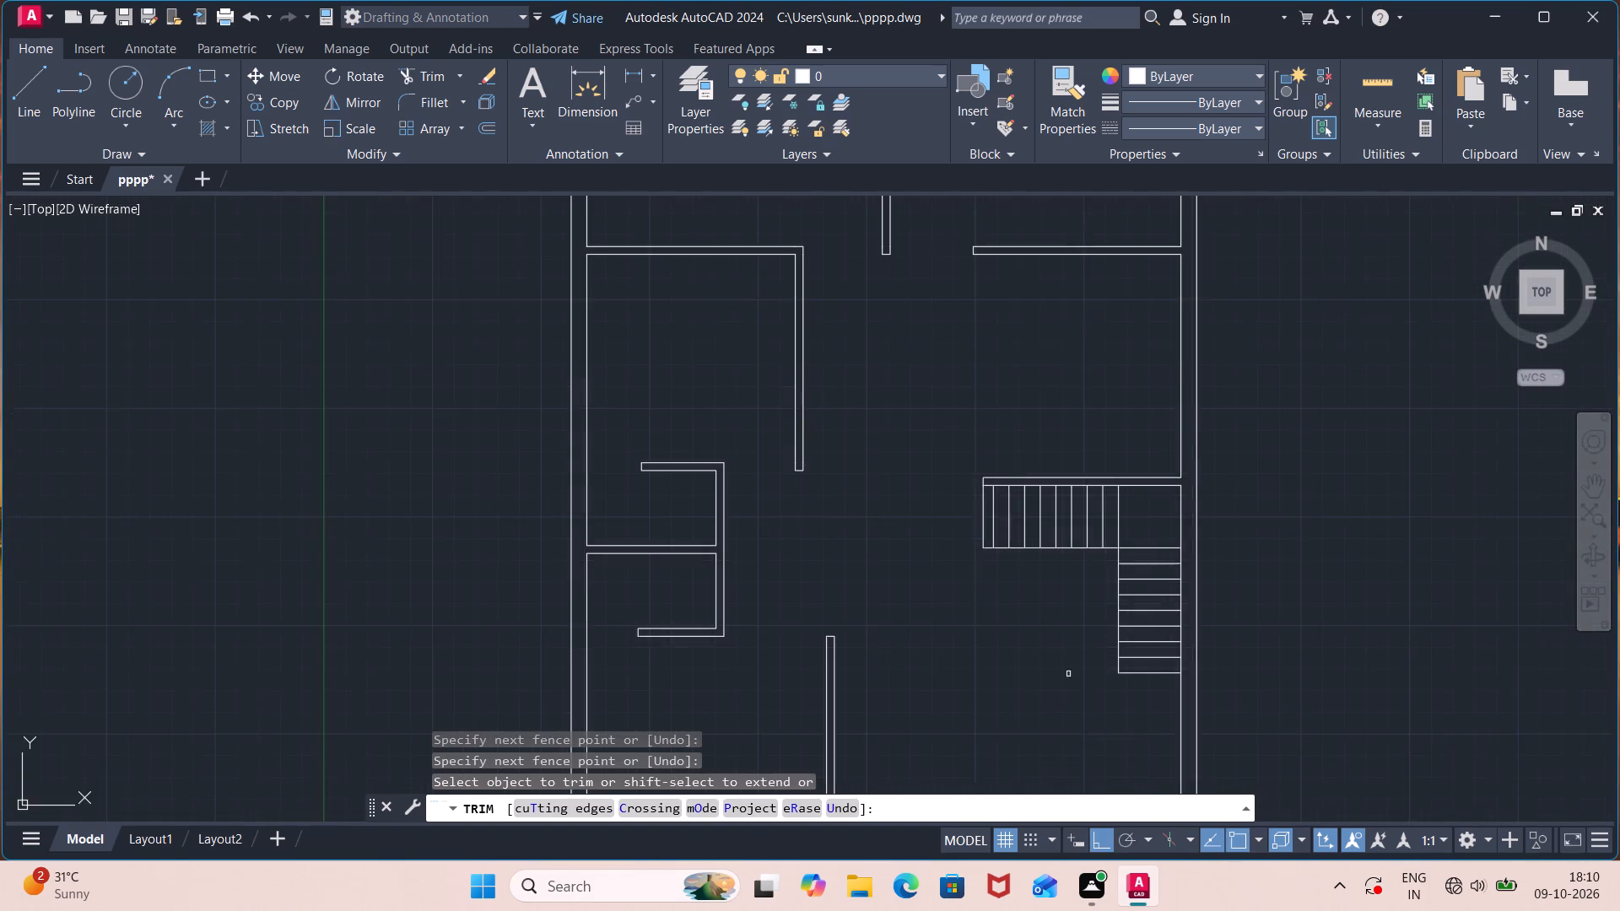
pyautogui.scroll(-1, 1065, 669)
pyautogui.scroll(1, 1058, 663)
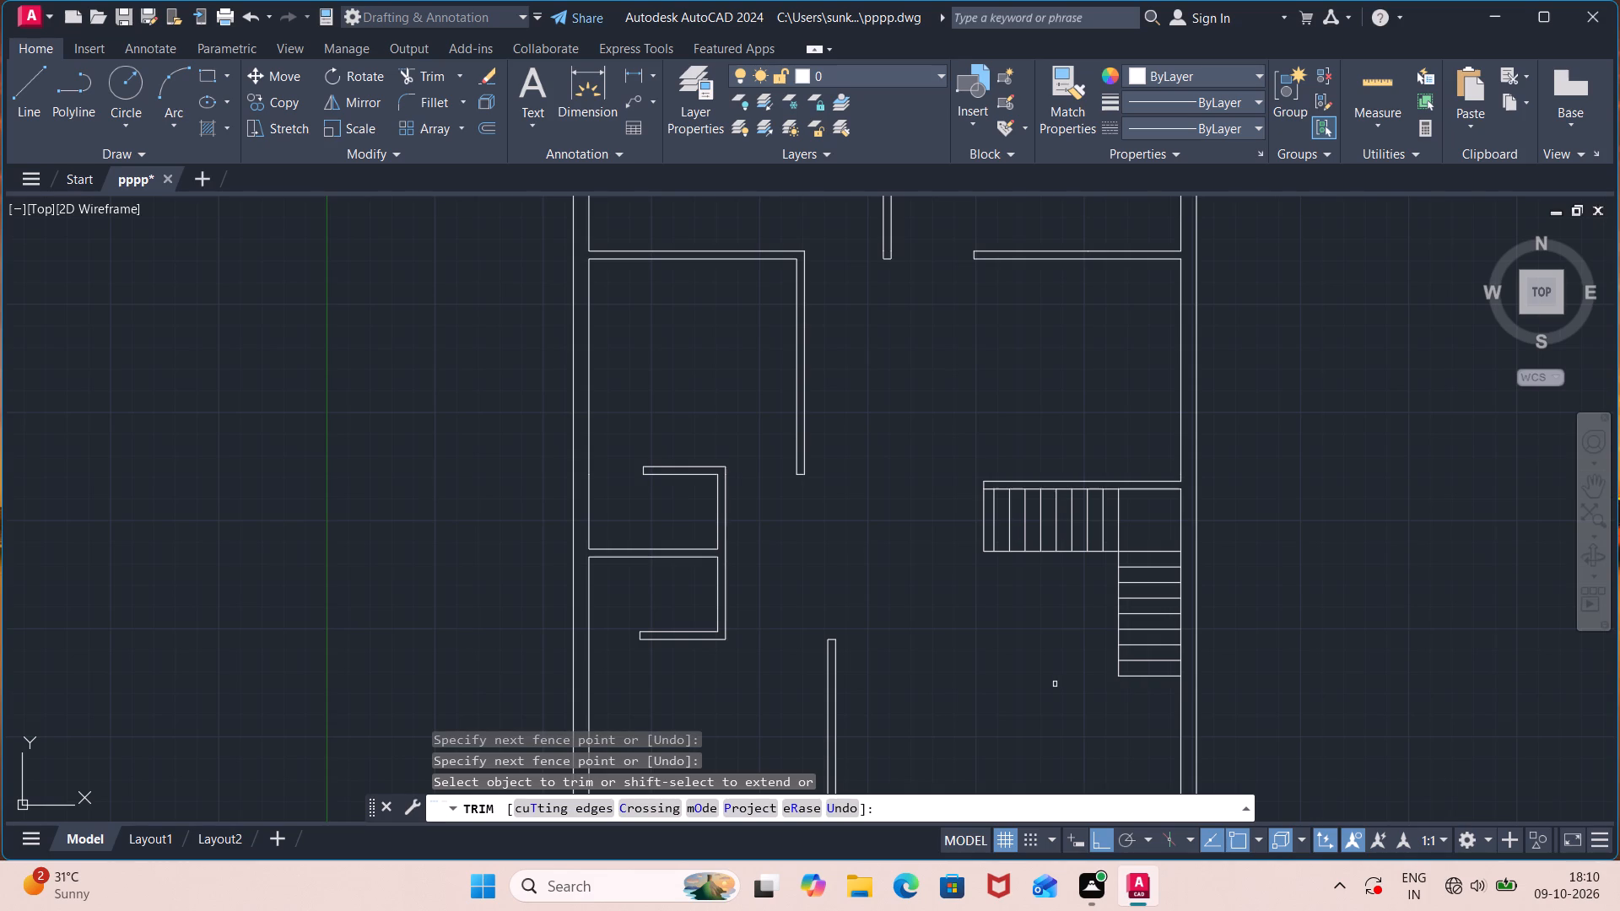
pyautogui.click(1103, 667)
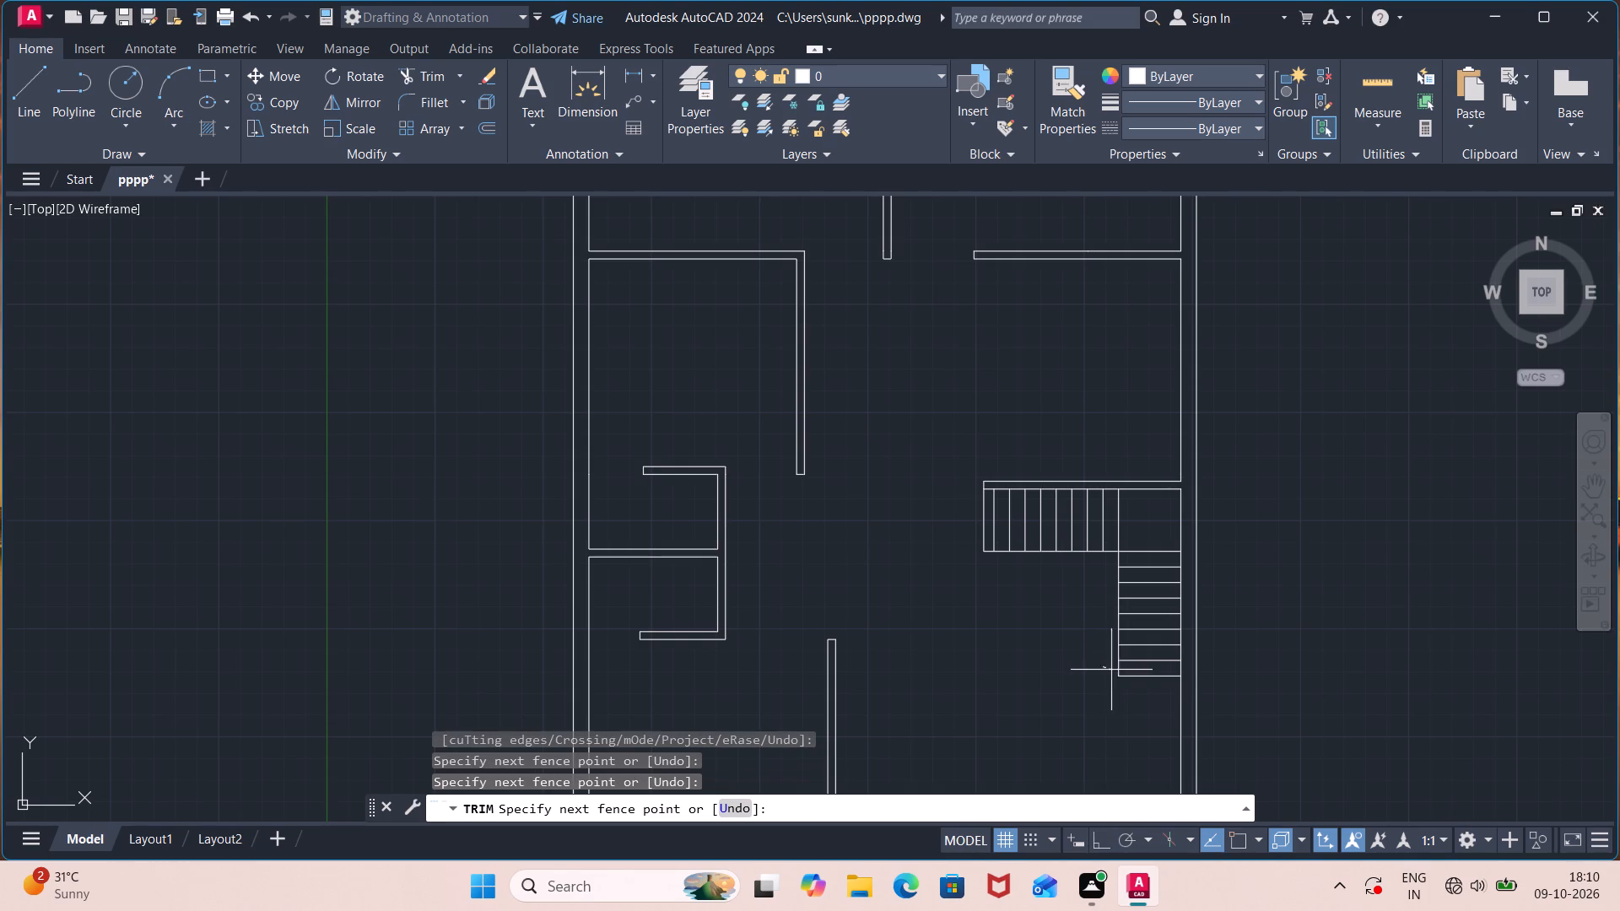
pyautogui.click(1153, 680)
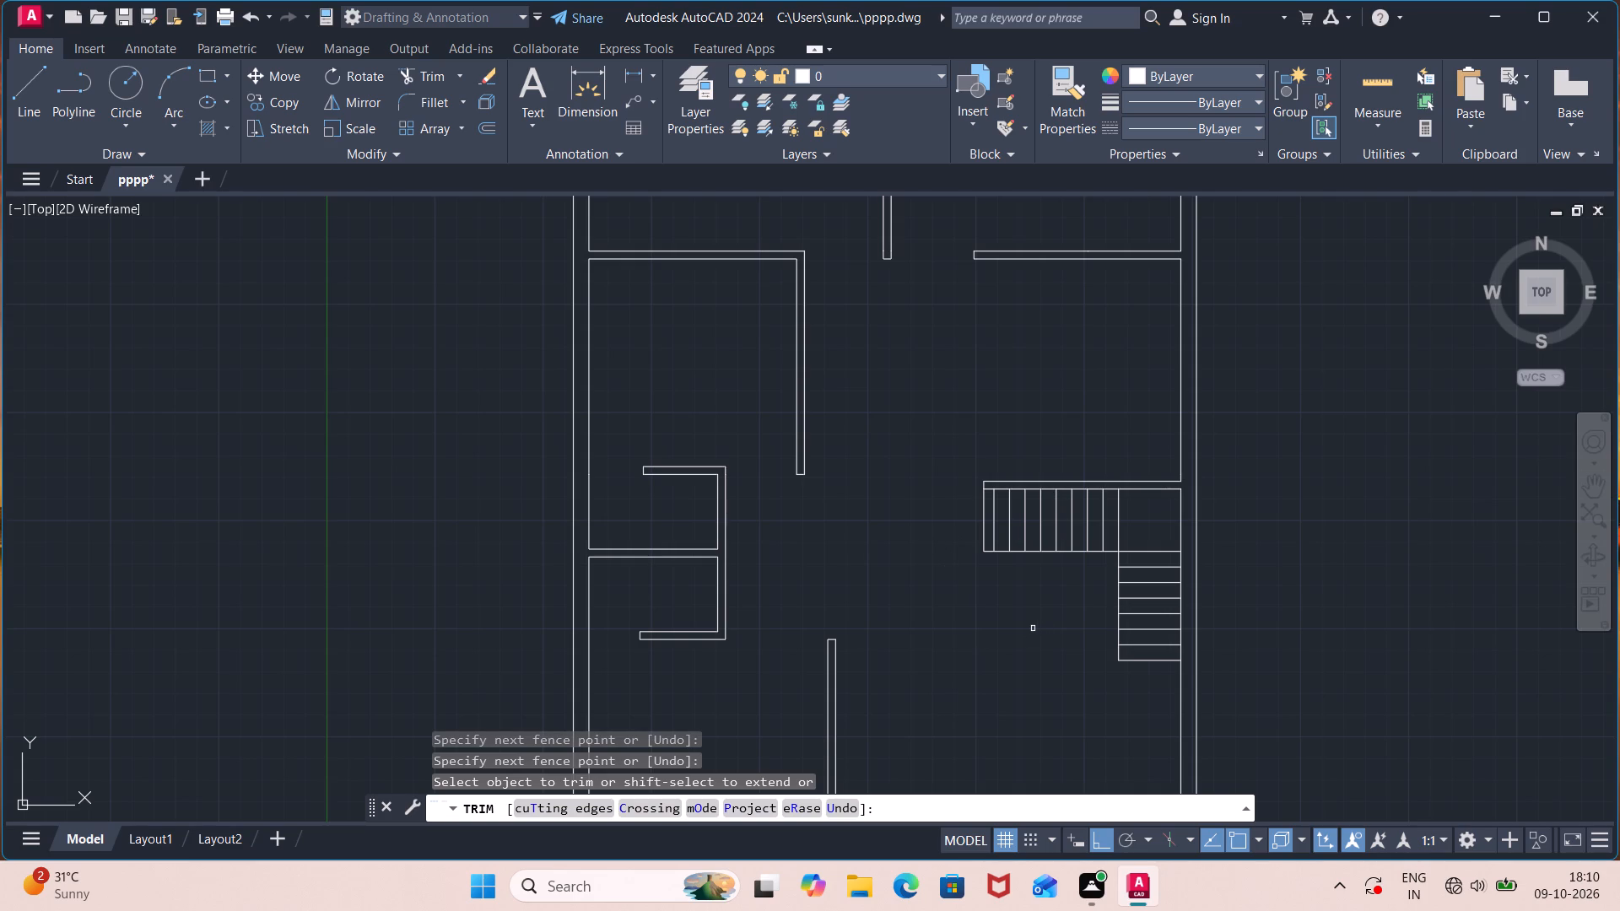
# Examine the staircase within the whole floor plan.
pyautogui.scroll(-1, 1033, 628)
pyautogui.moveTo(1032, 628); pyautogui.dragTo(1032, 616, button='middle')
pyautogui.scroll(-1, 1032, 613)
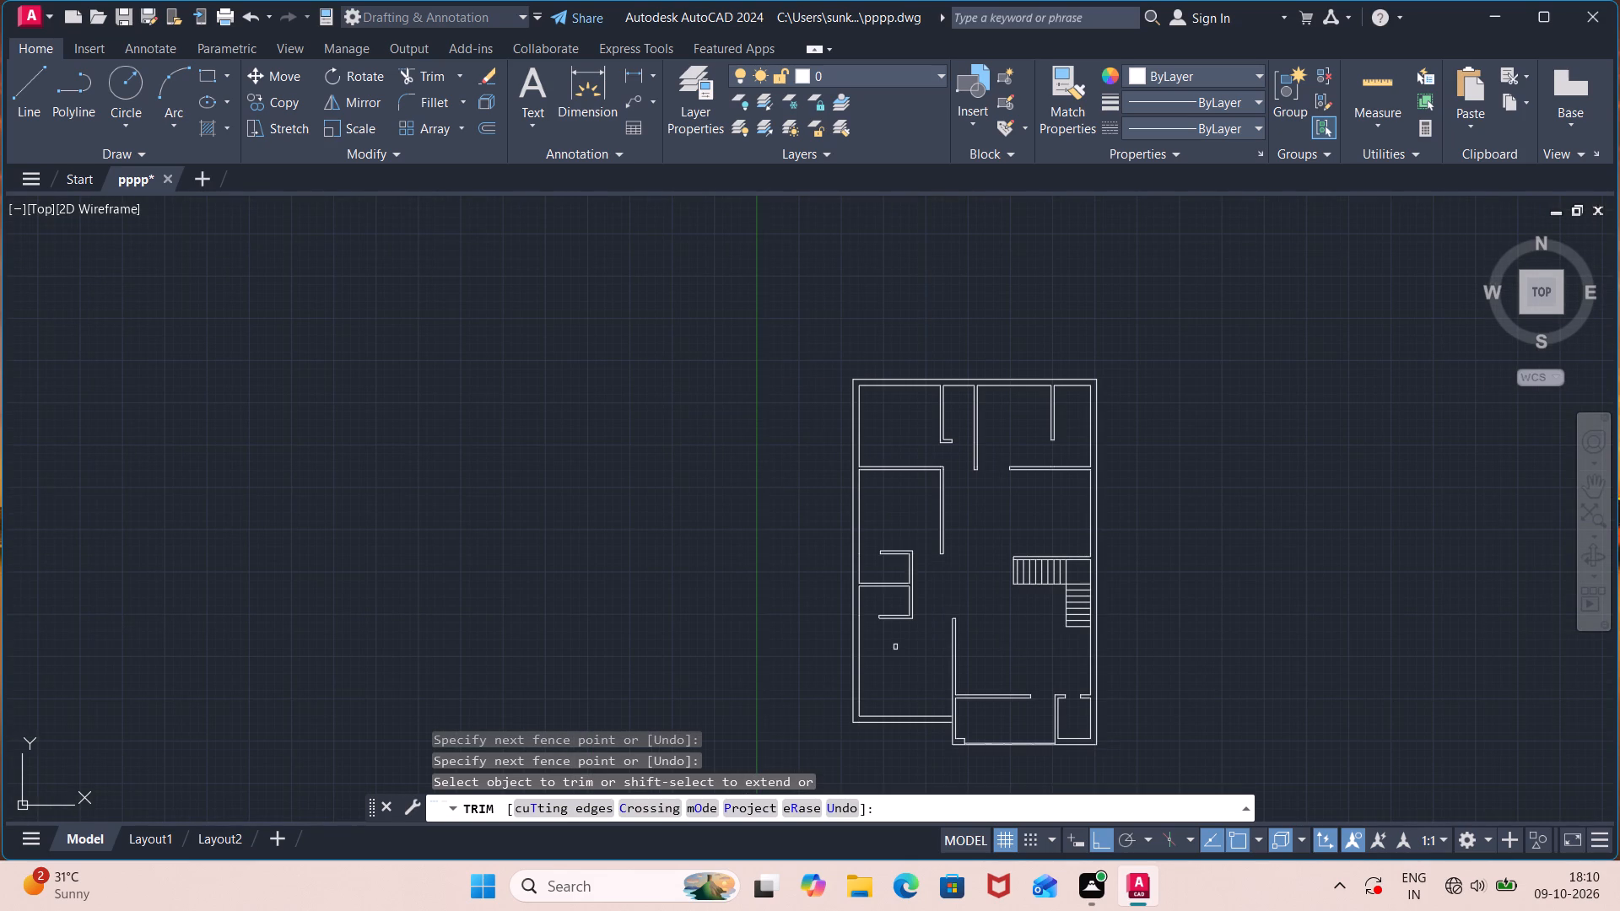
pyautogui.scroll(-1, 910, 640)
pyautogui.moveTo(910, 639); pyautogui.dragTo(1027, 606, button='middle')
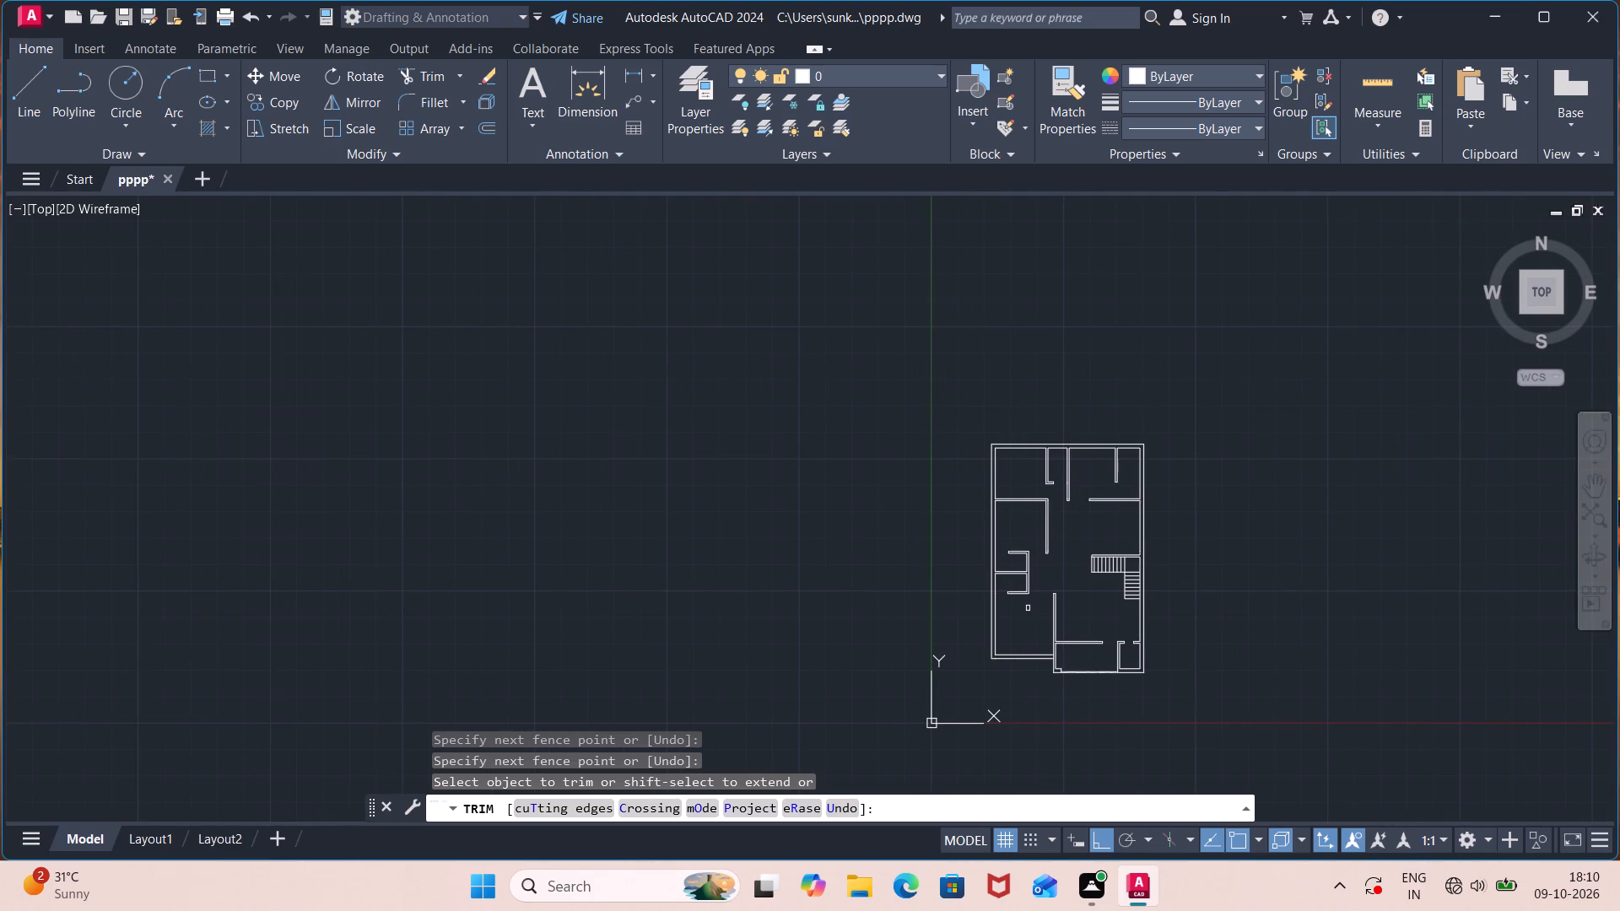
pyautogui.scroll(3, 1039, 614)
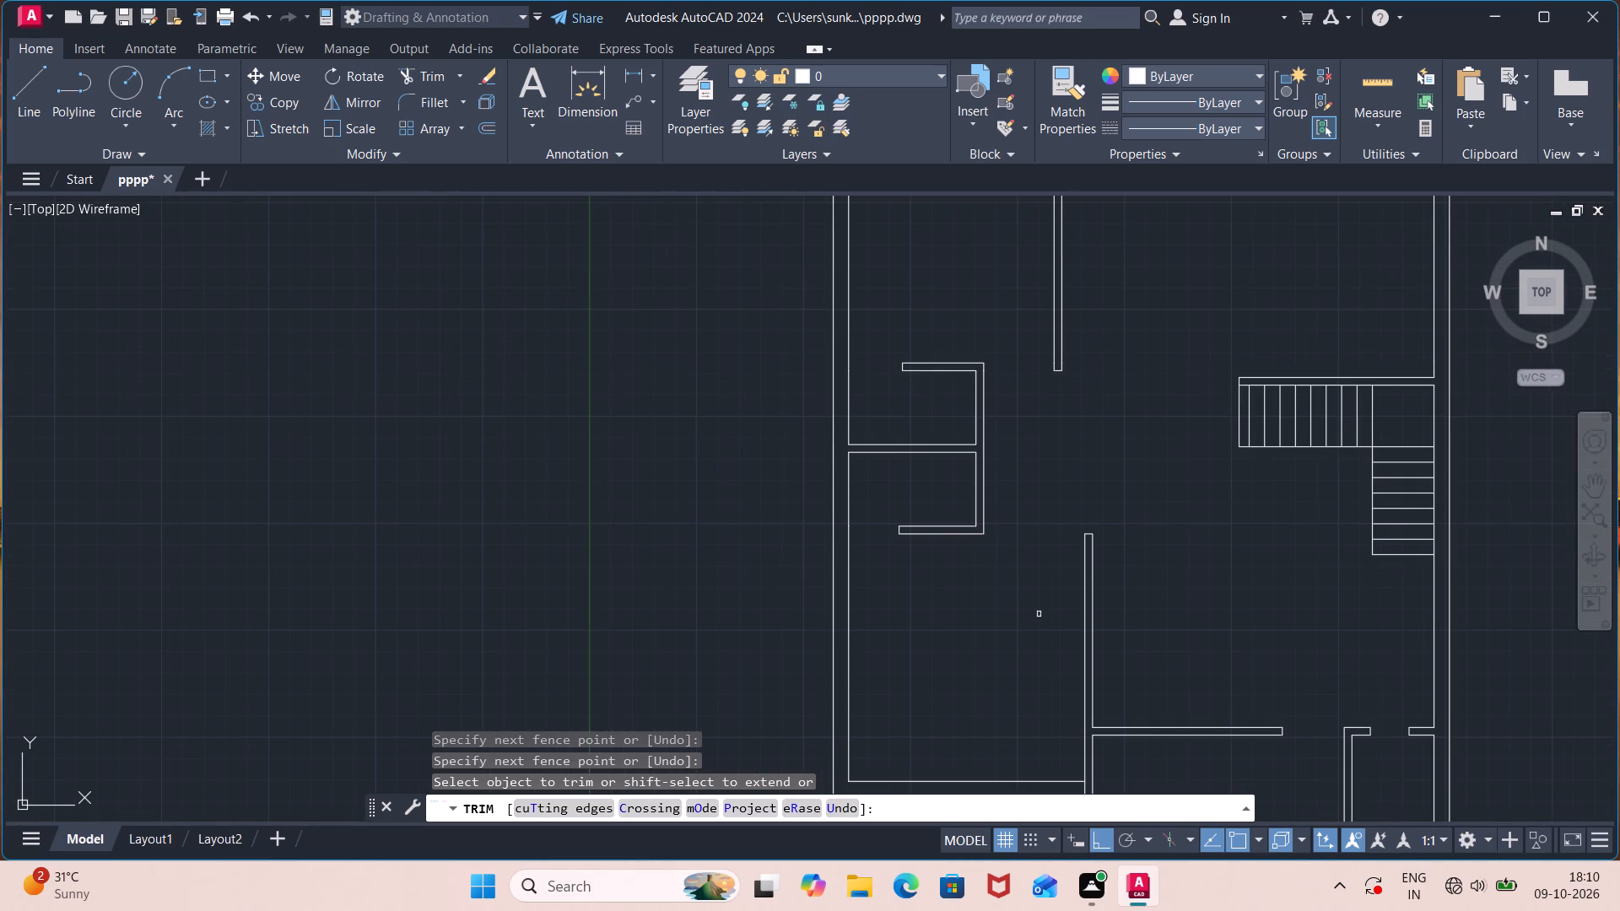
pyautogui.scroll(-1, 1041, 617)
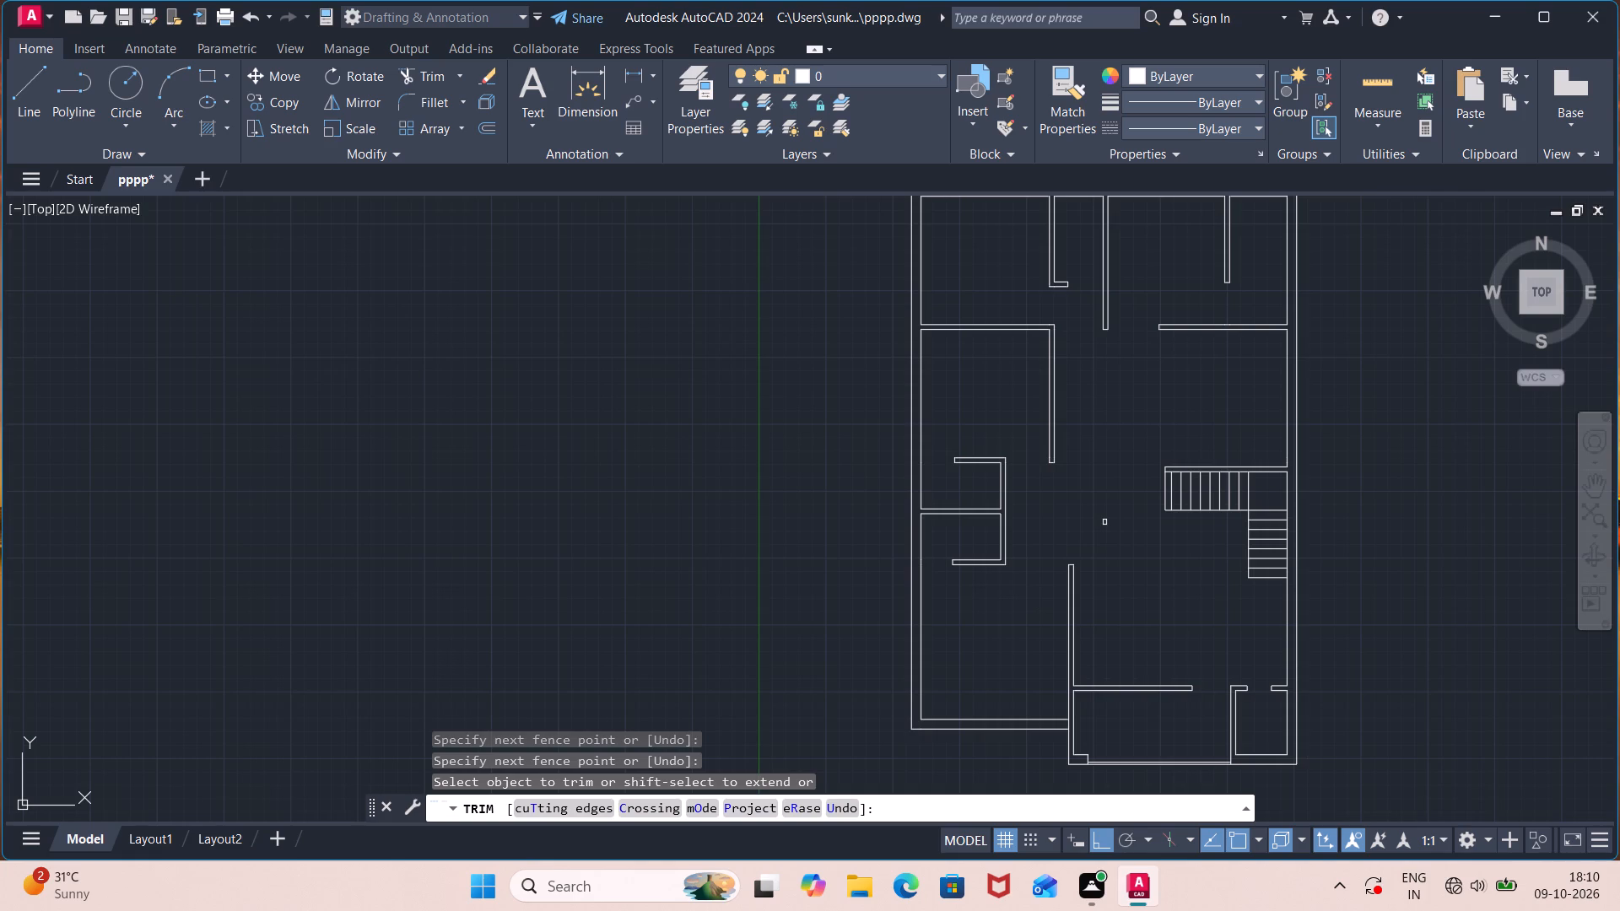
pyautogui.press('Escape')
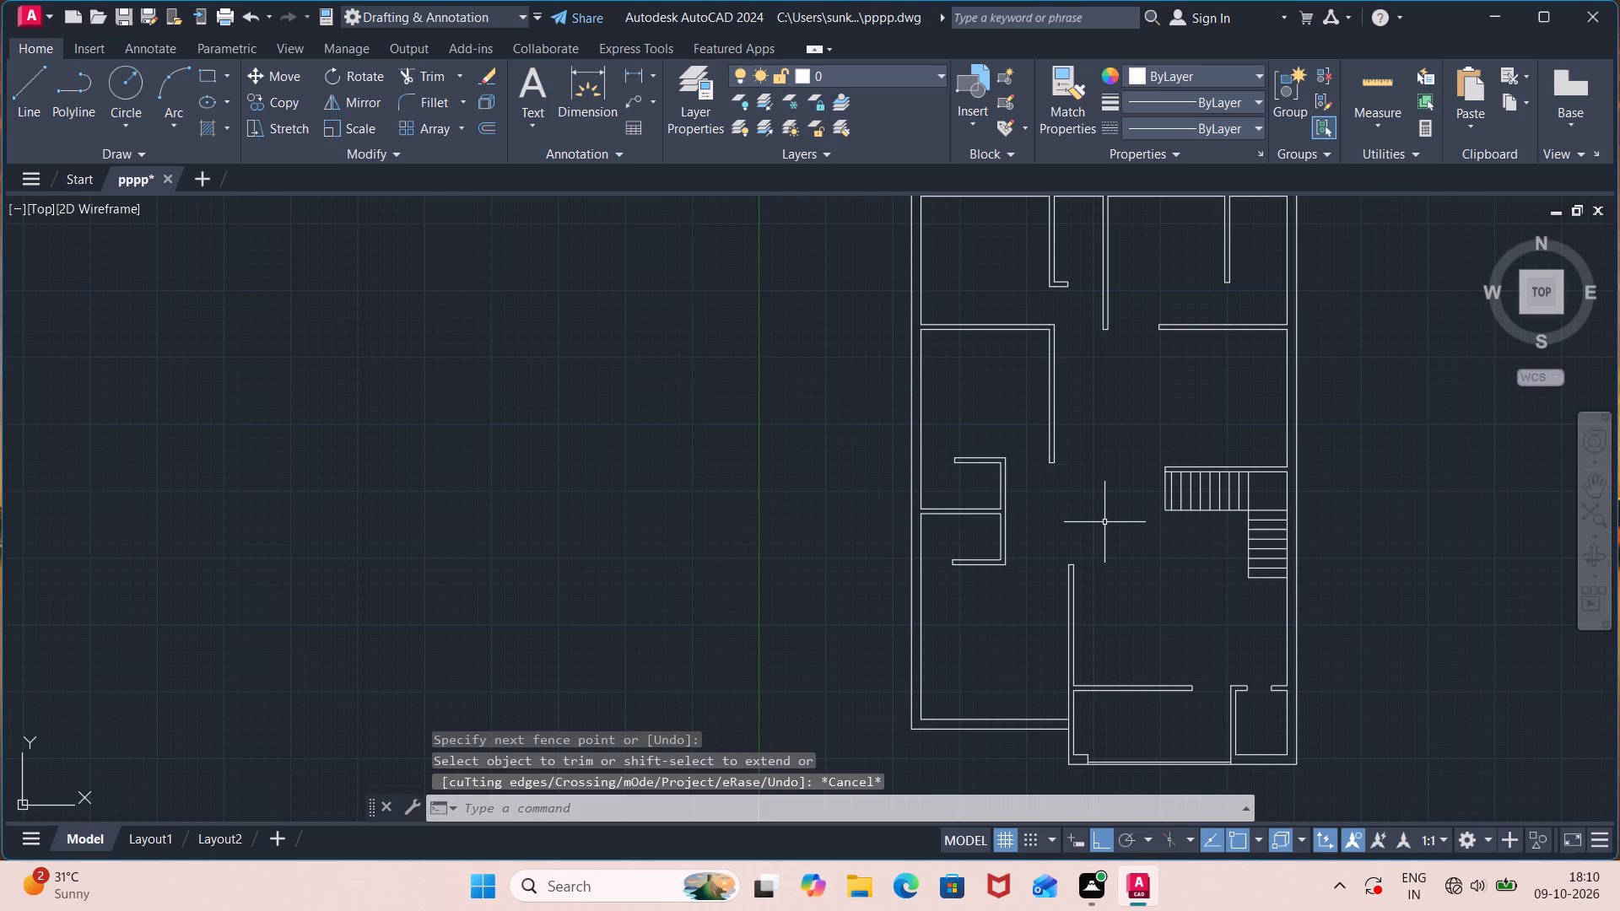
# Draw a direction arrow into the upper flight's left end at mid-width, with a horizontal shaft about 1'-5" long and a triangular head.
pyautogui.press('l')
pyautogui.press('Return')
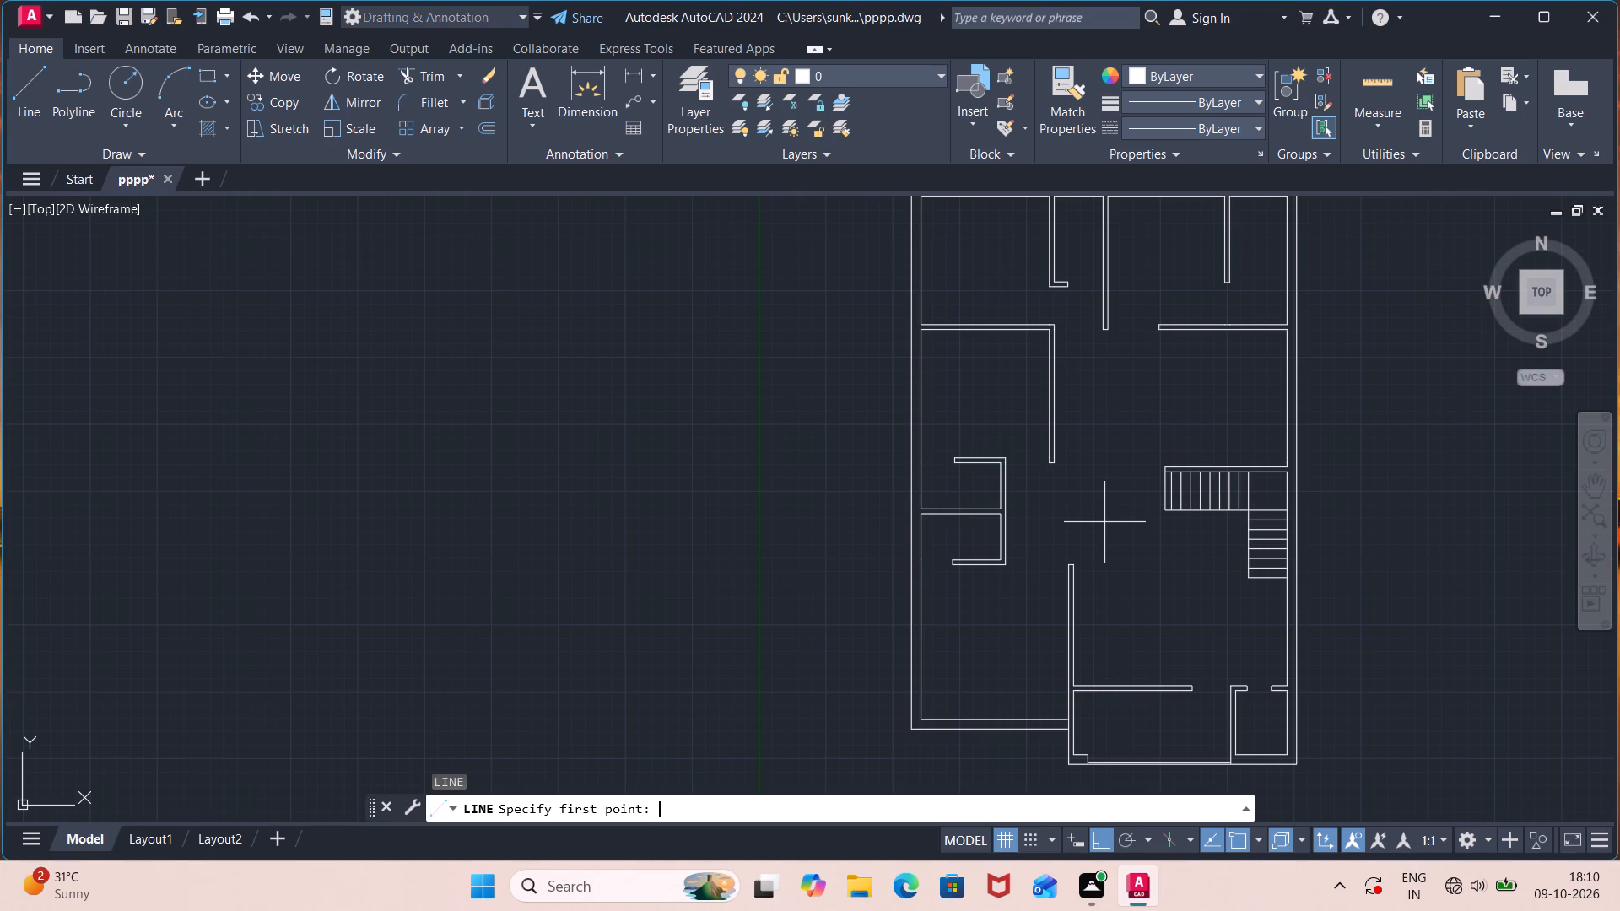
pyautogui.scroll(4, 1230, 496)
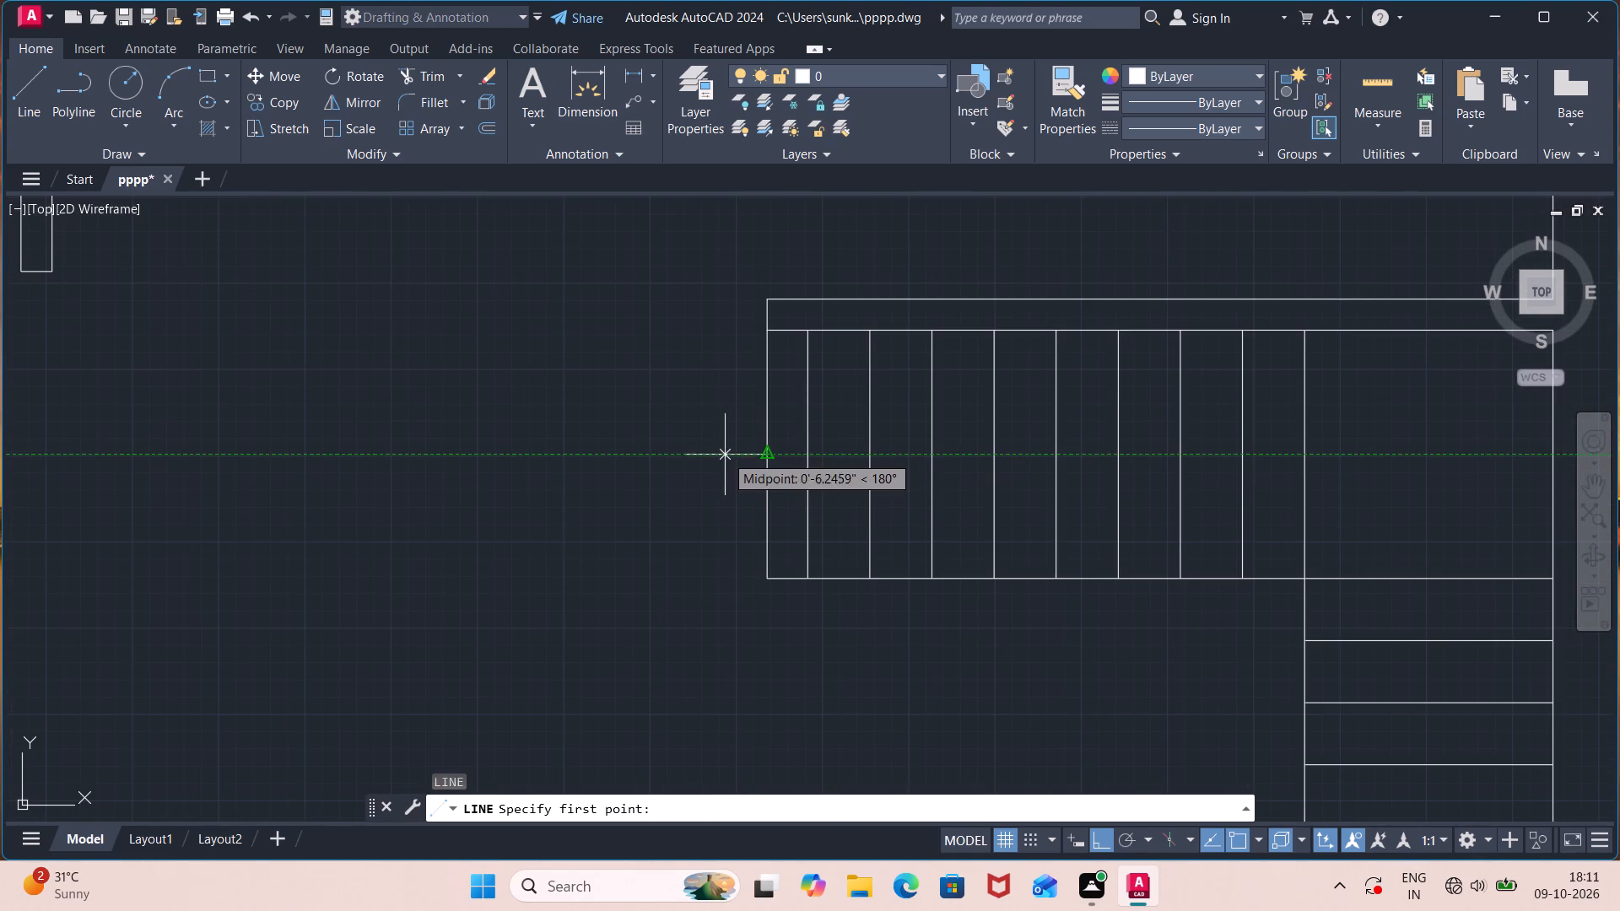
pyautogui.click(725, 455)
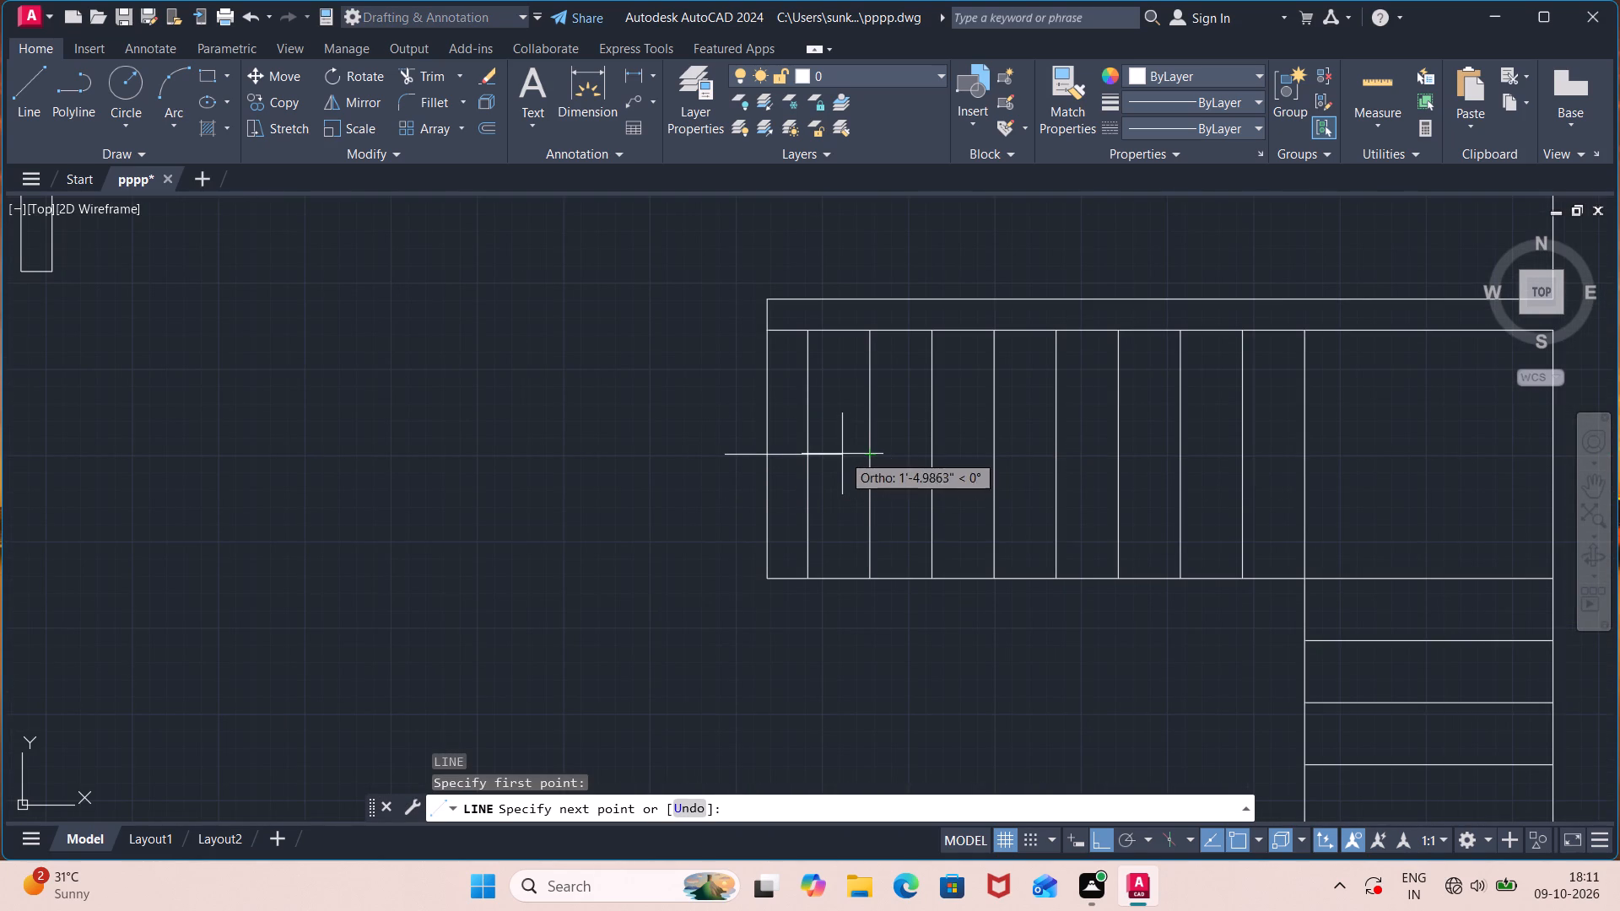
pyautogui.click(841, 454)
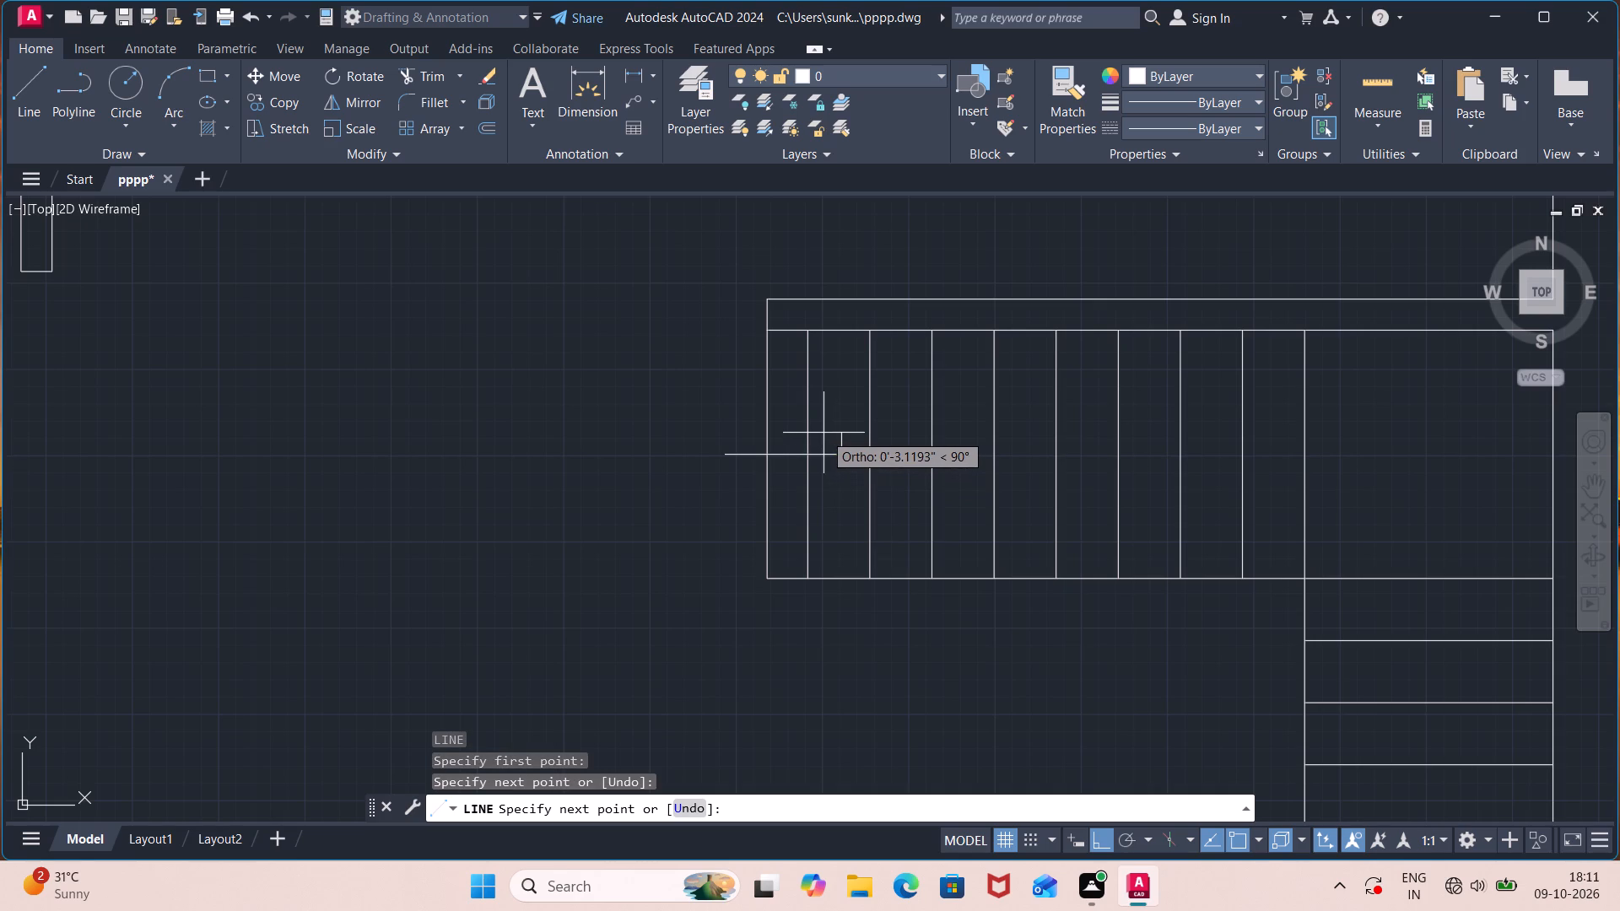
pyautogui.press('F8')
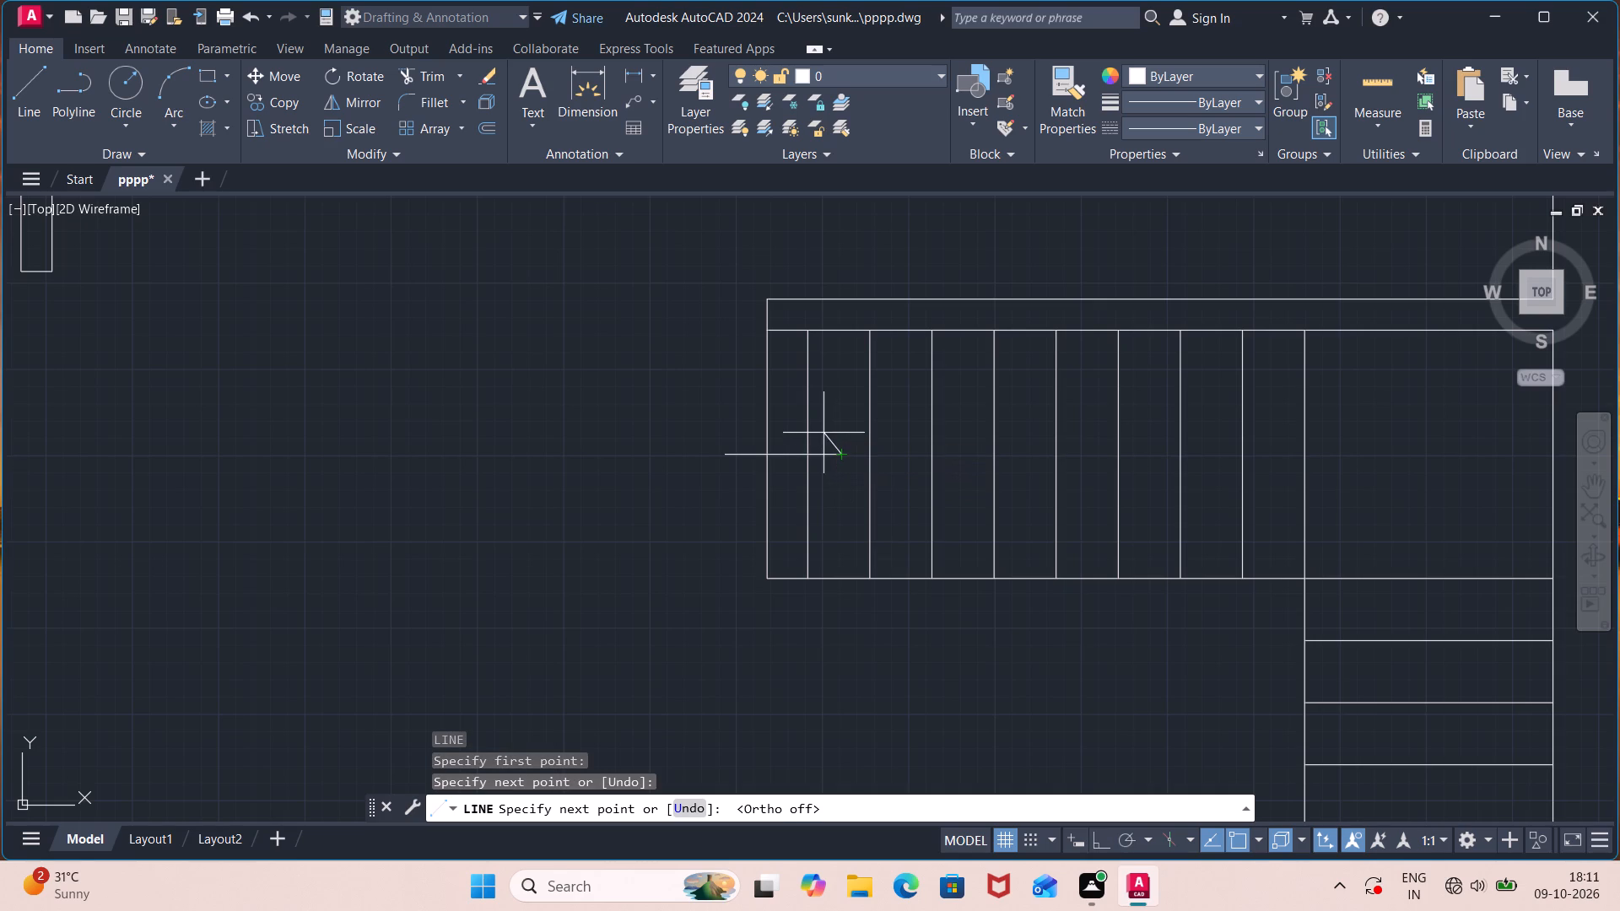
pyautogui.click(823, 433)
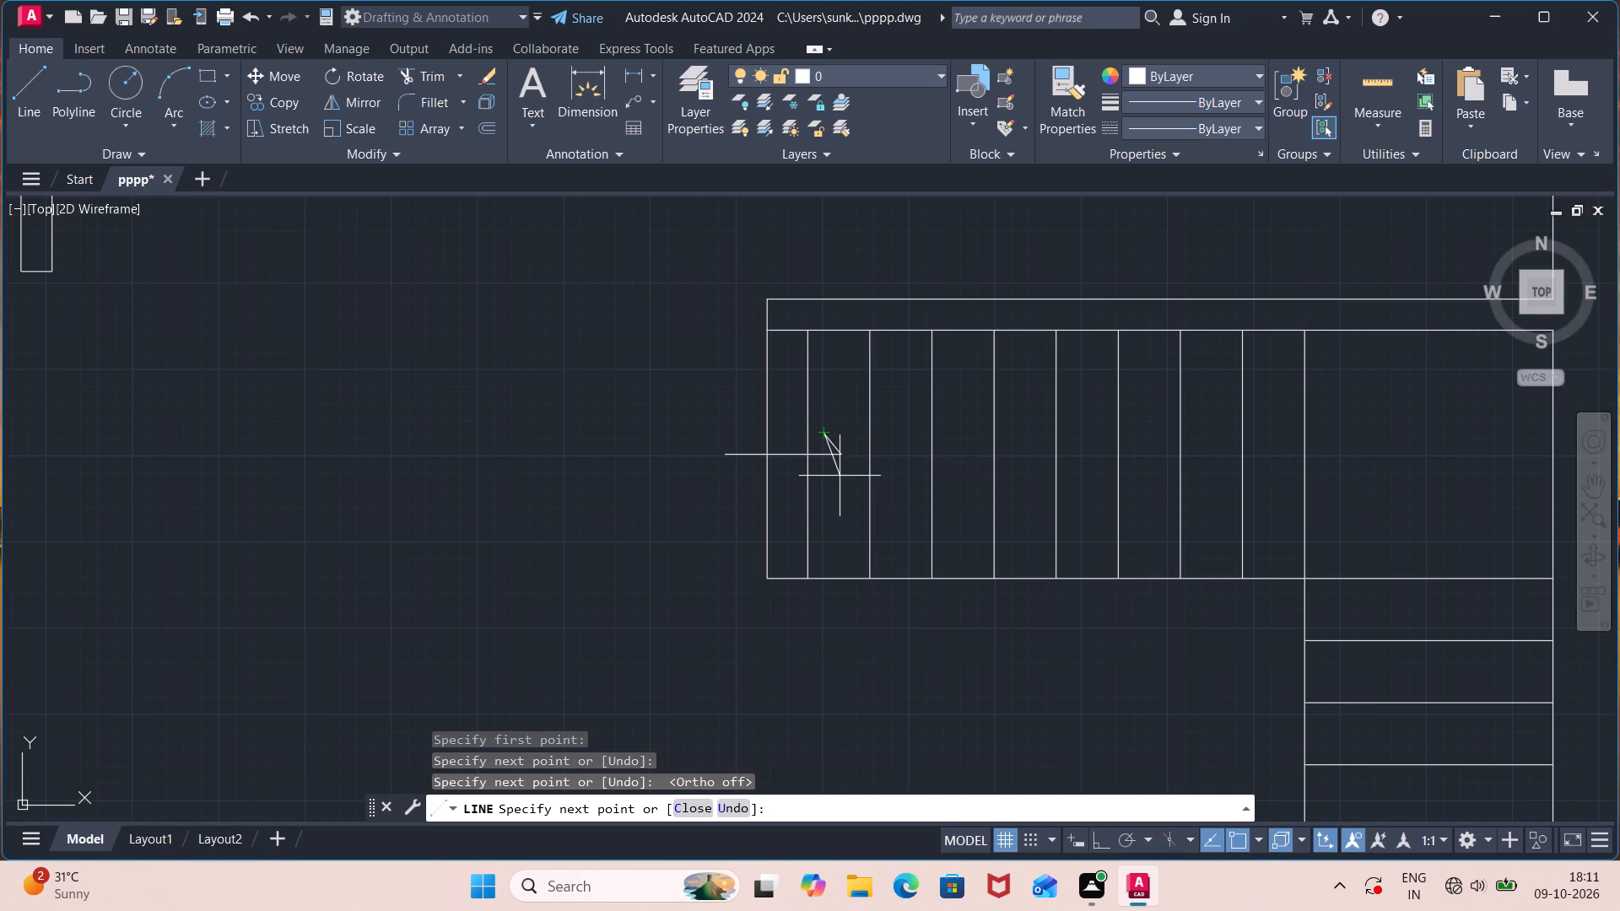
pyautogui.click(826, 459)
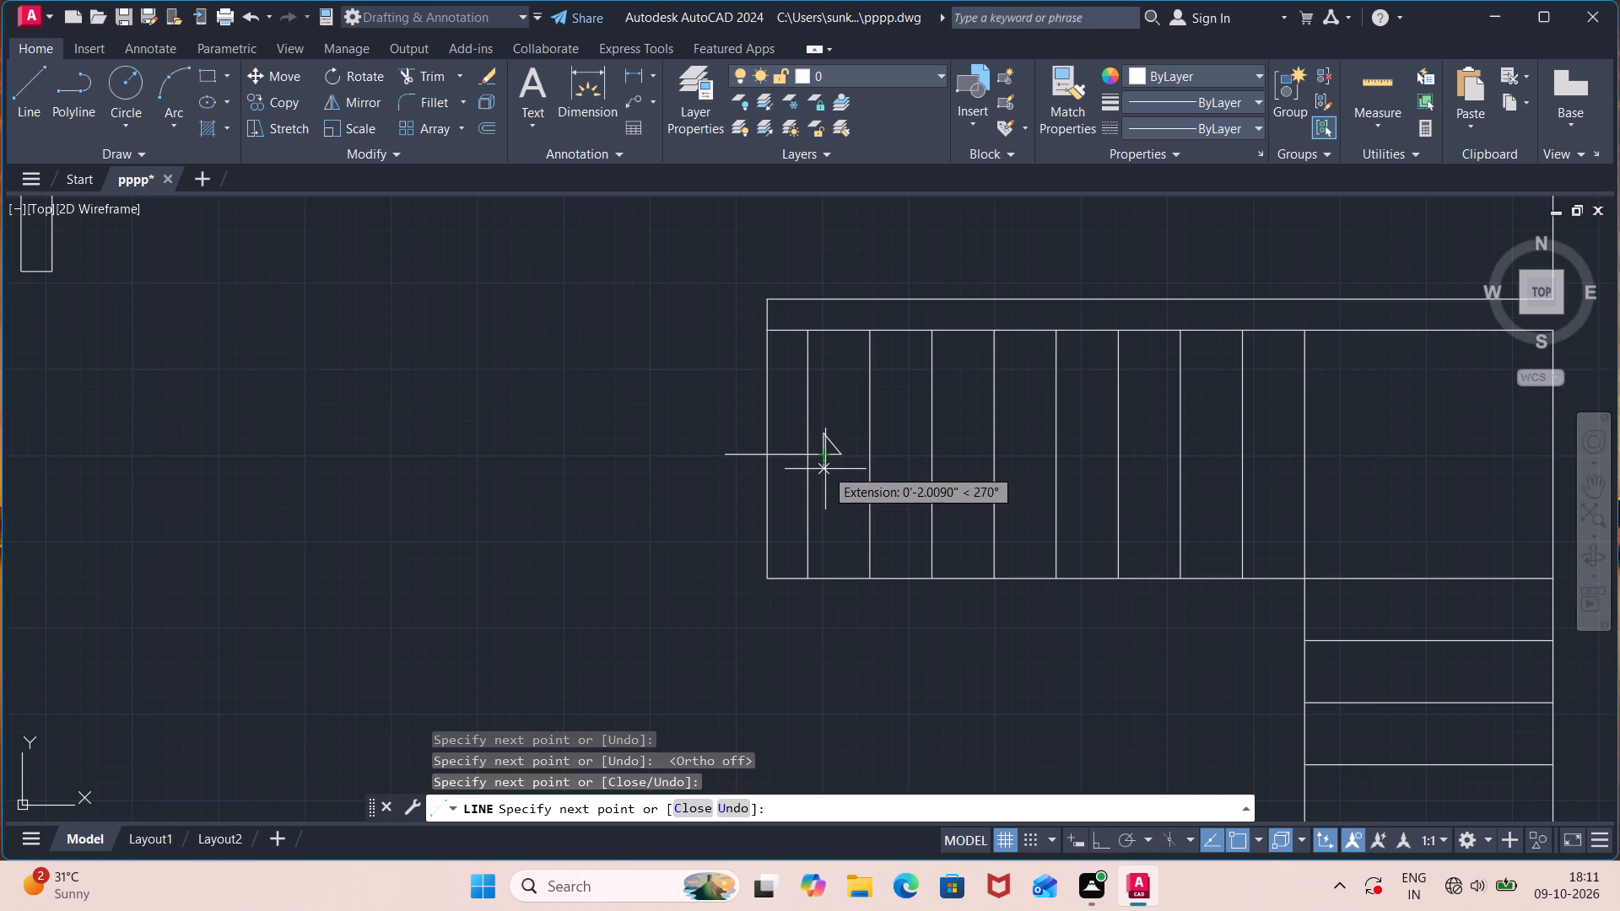
pyautogui.click(825, 472)
pyautogui.click(836, 456)
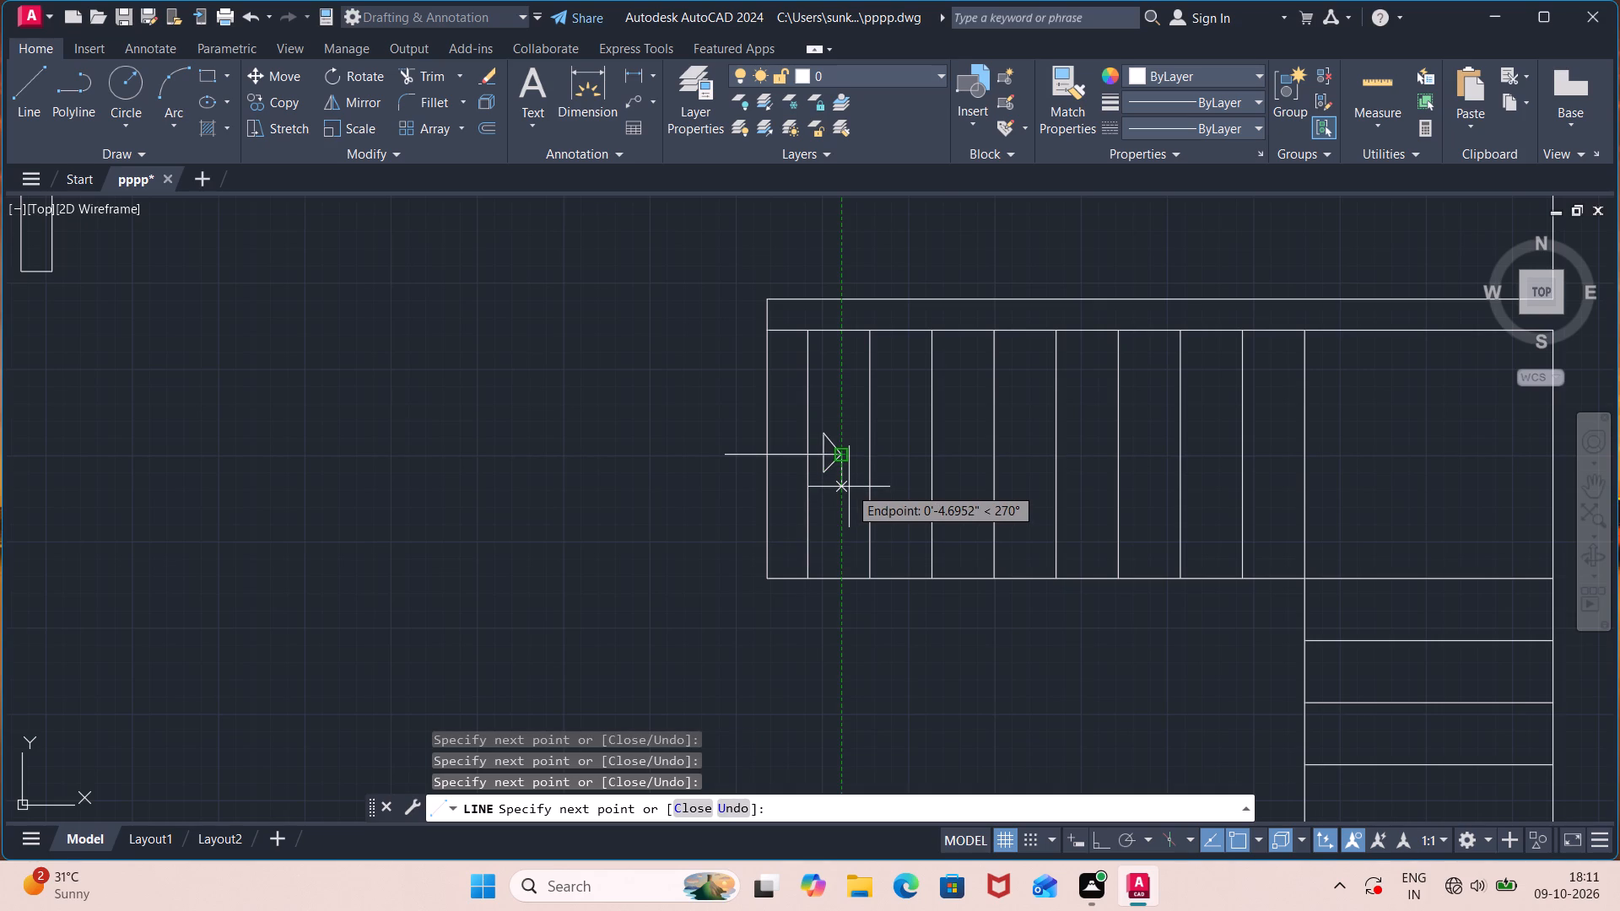
pyautogui.press('Escape')
# Trim away the lower slanted edge of the staircase direction arrow's triangular head.
pyautogui.scroll(3, 838, 455)
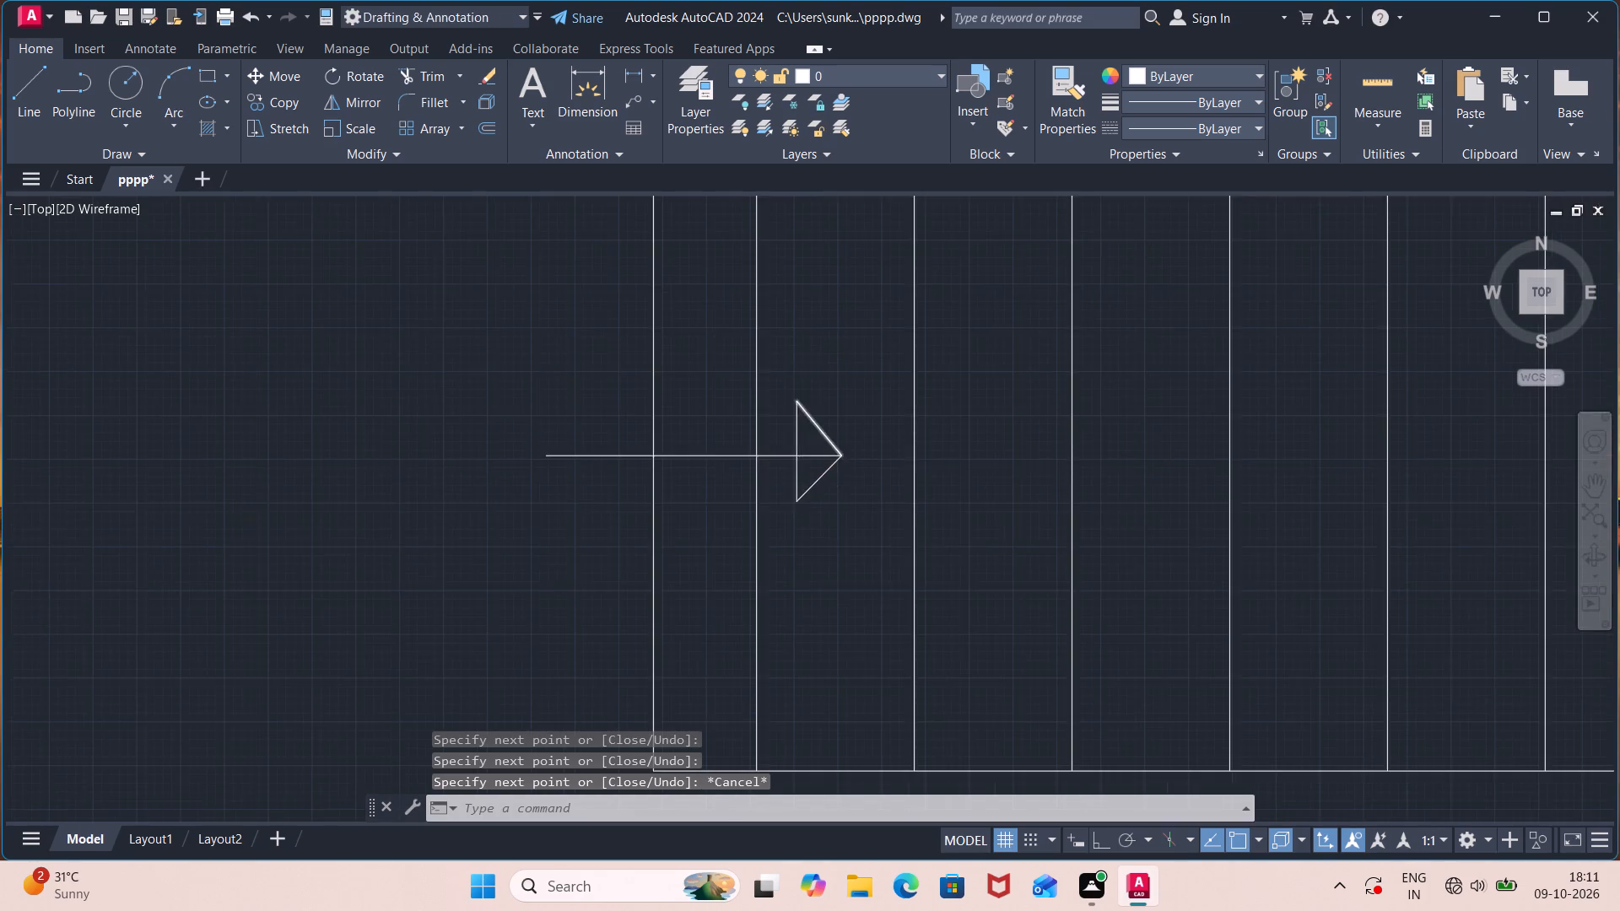
pyautogui.click(809, 452)
pyautogui.click(803, 472)
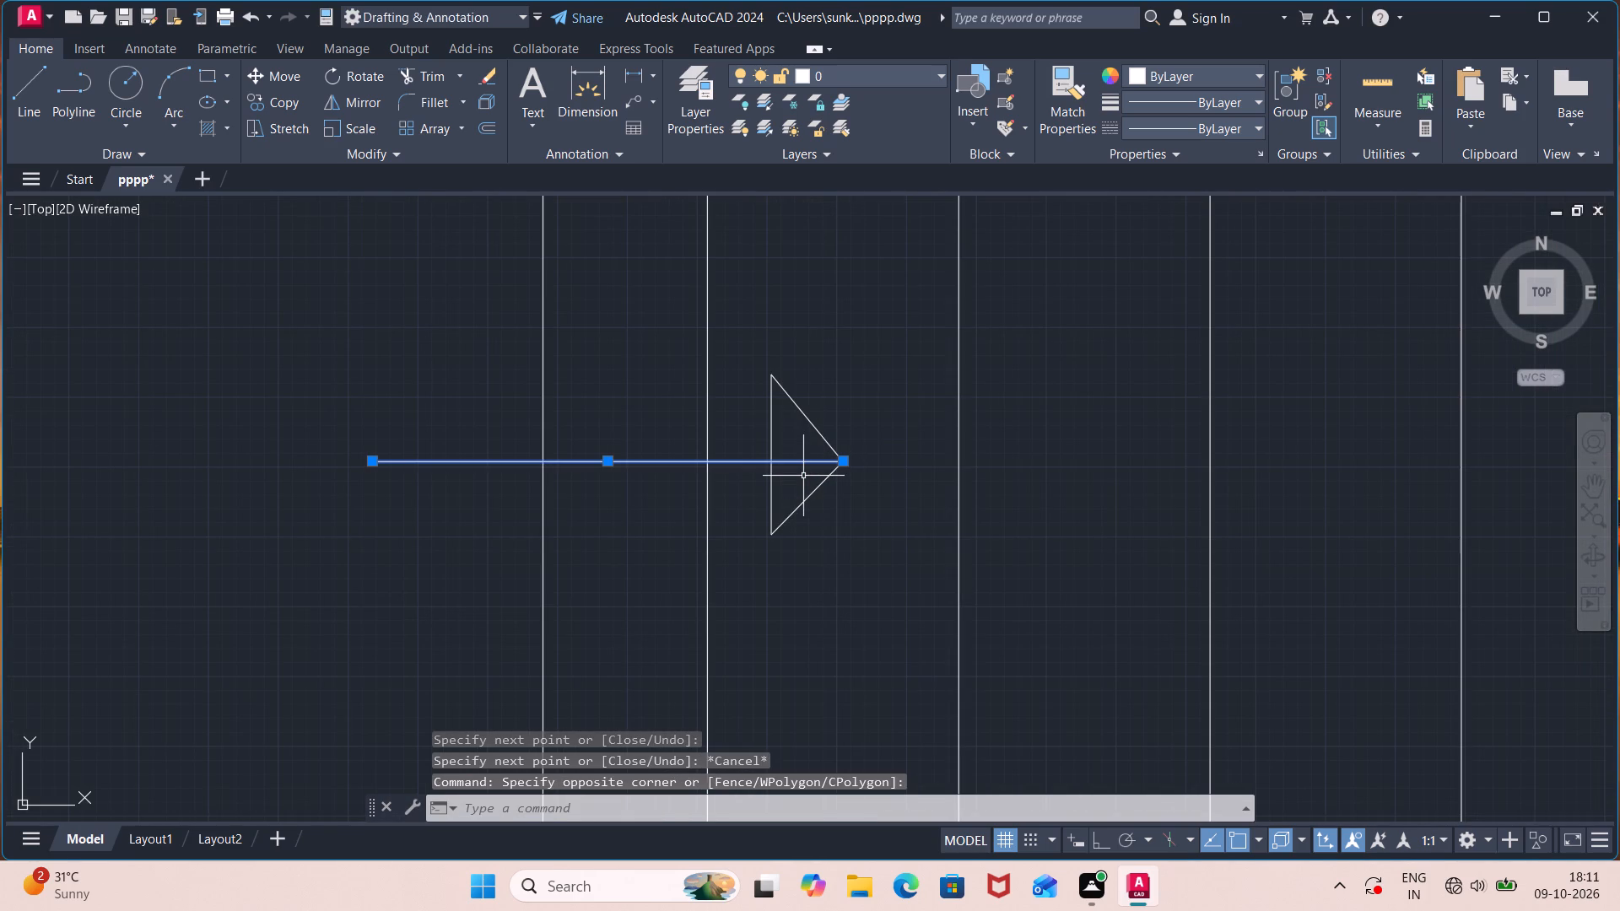
pyautogui.press('Escape')
pyautogui.write('tr')
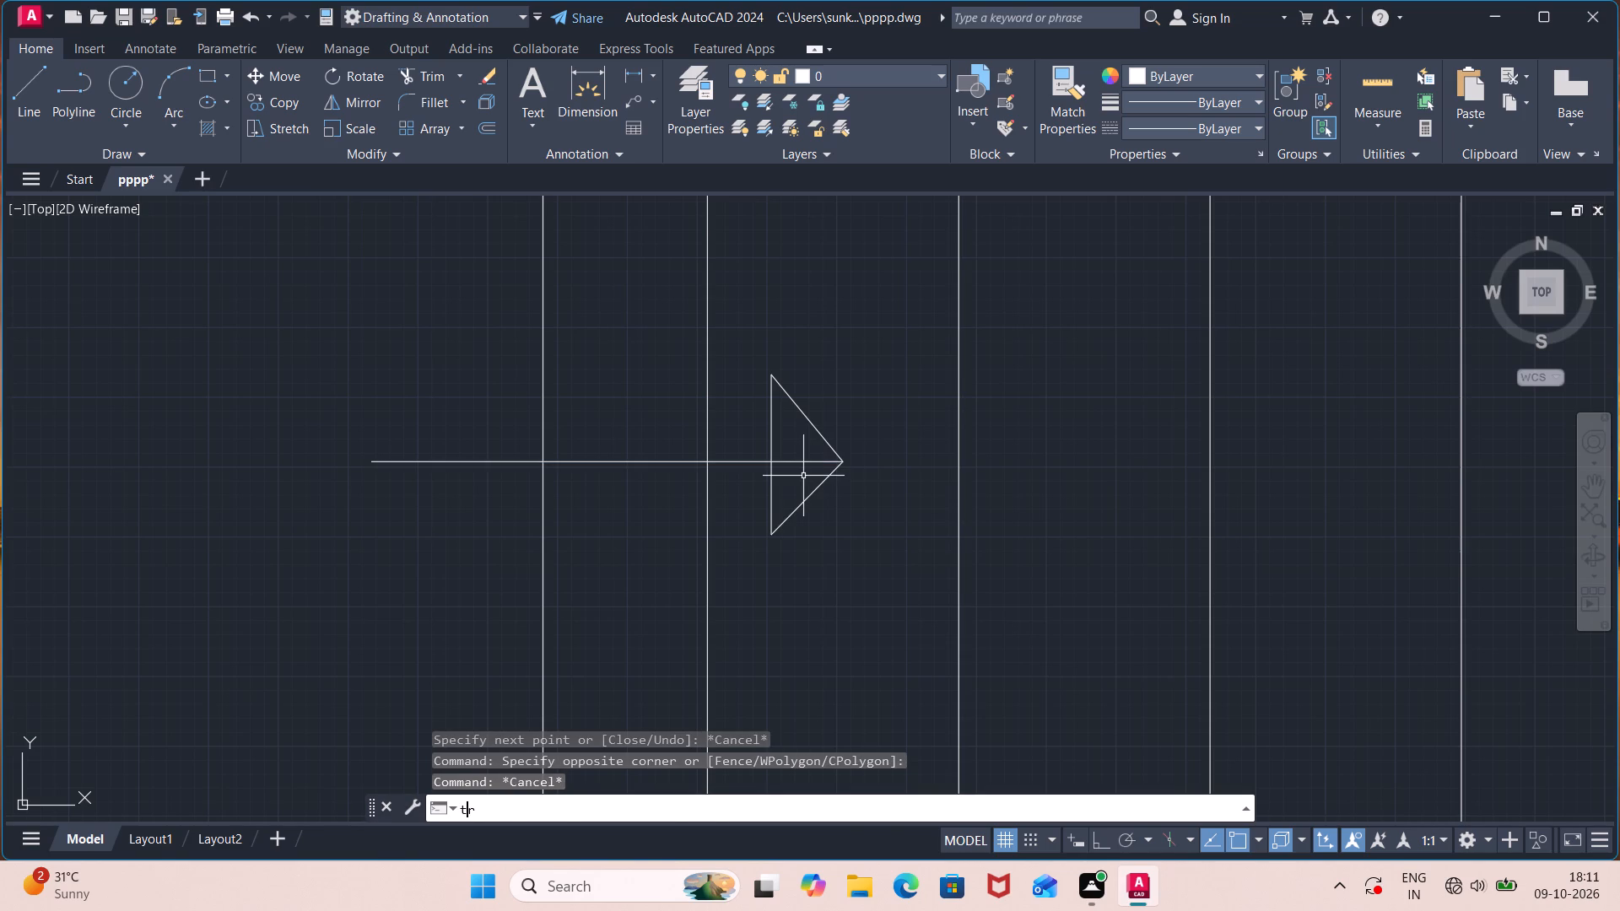
pyautogui.press('Return')
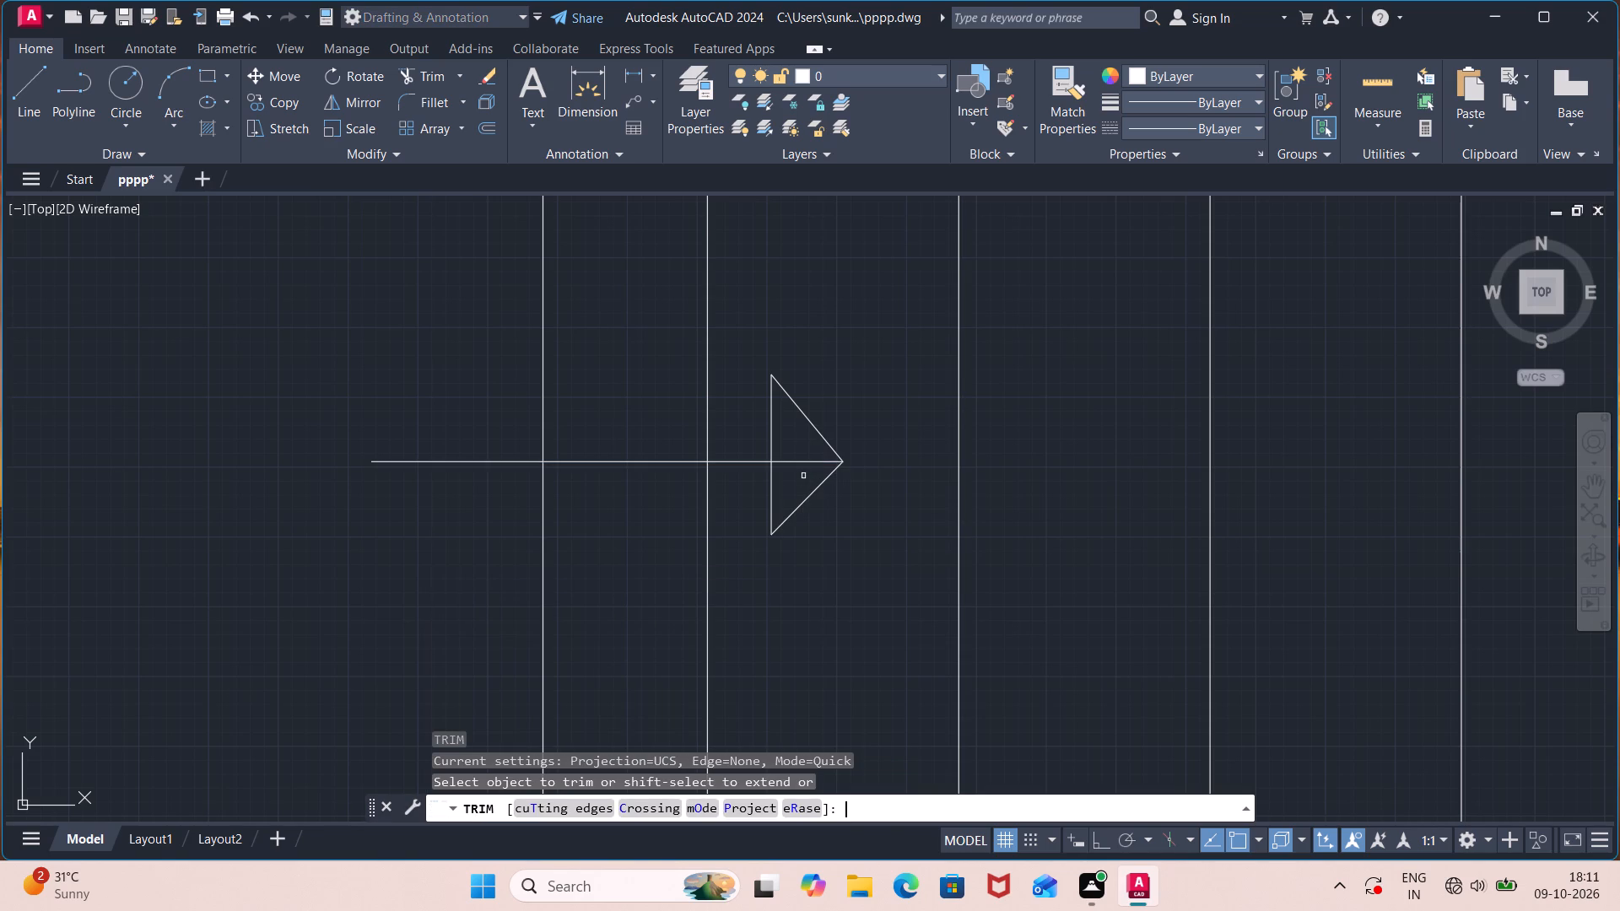
pyautogui.click(833, 504)
pyautogui.click(772, 501)
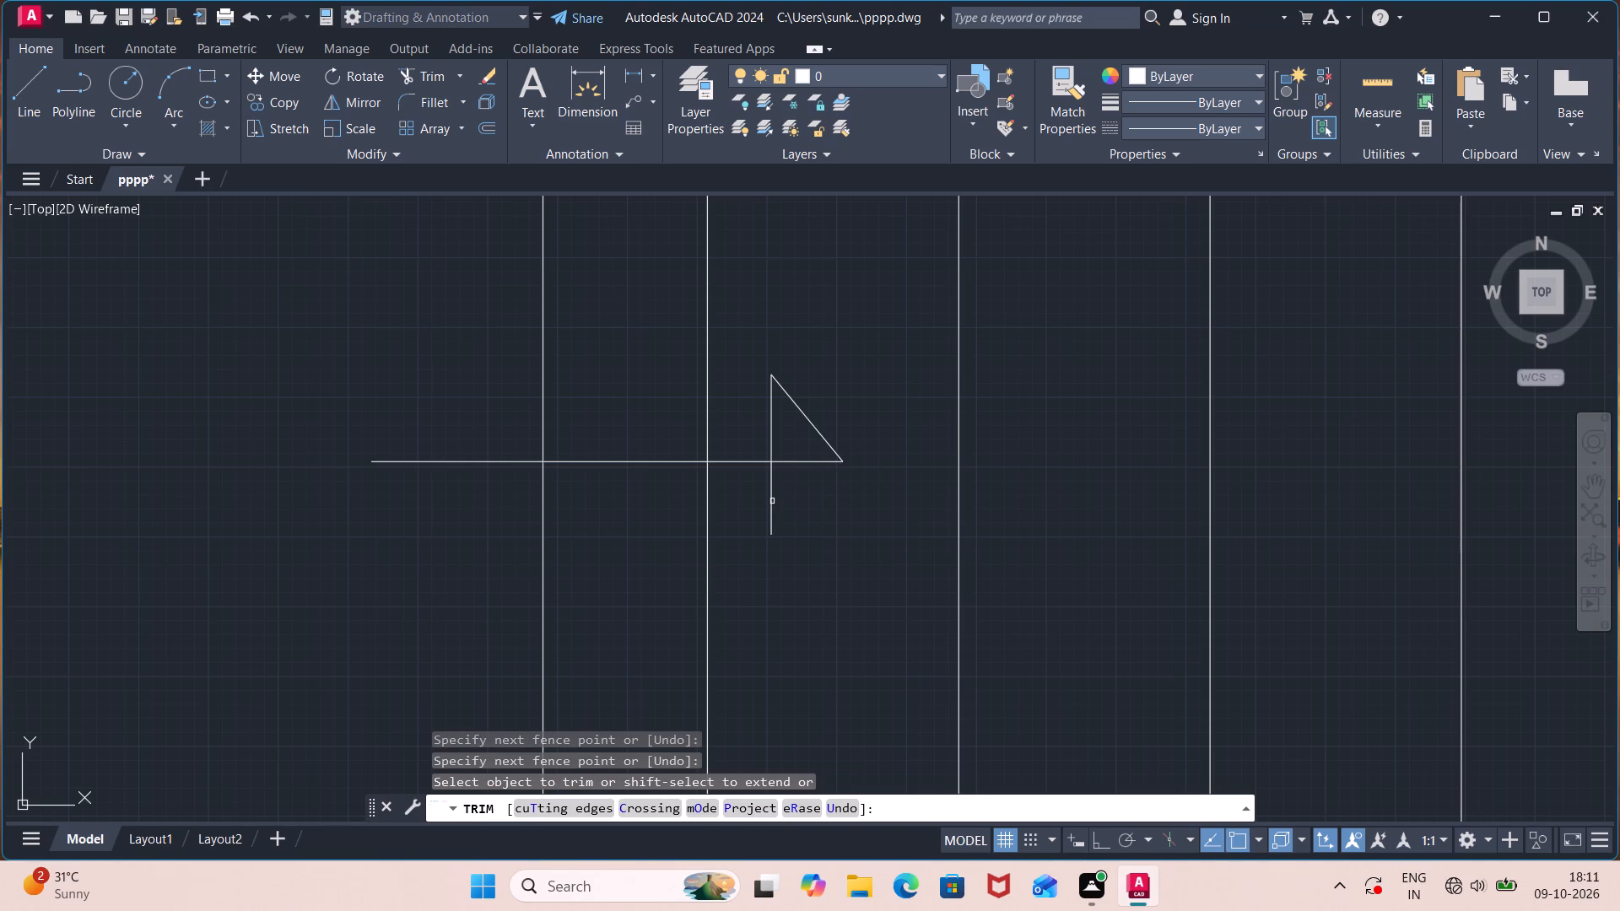
pyautogui.press('Escape')
# Mirror the arrowhead's upper slanted edge about the horizontal shaft, keeping the source line.
pyautogui.write('mi')
pyautogui.press('Return')
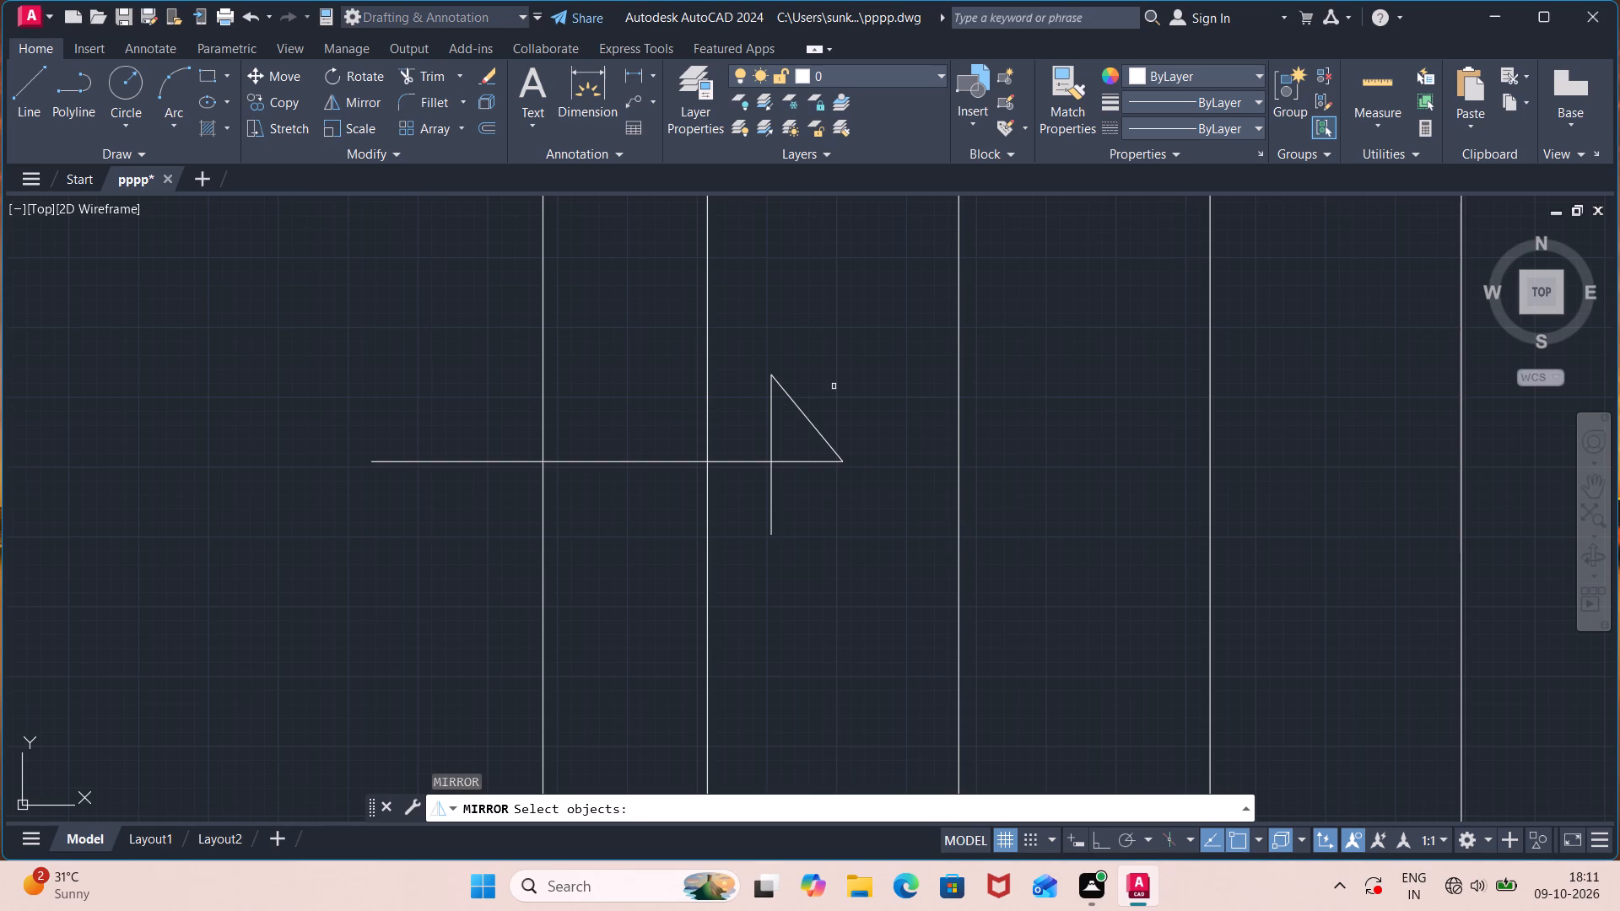
pyautogui.click(856, 380)
pyautogui.click(796, 442)
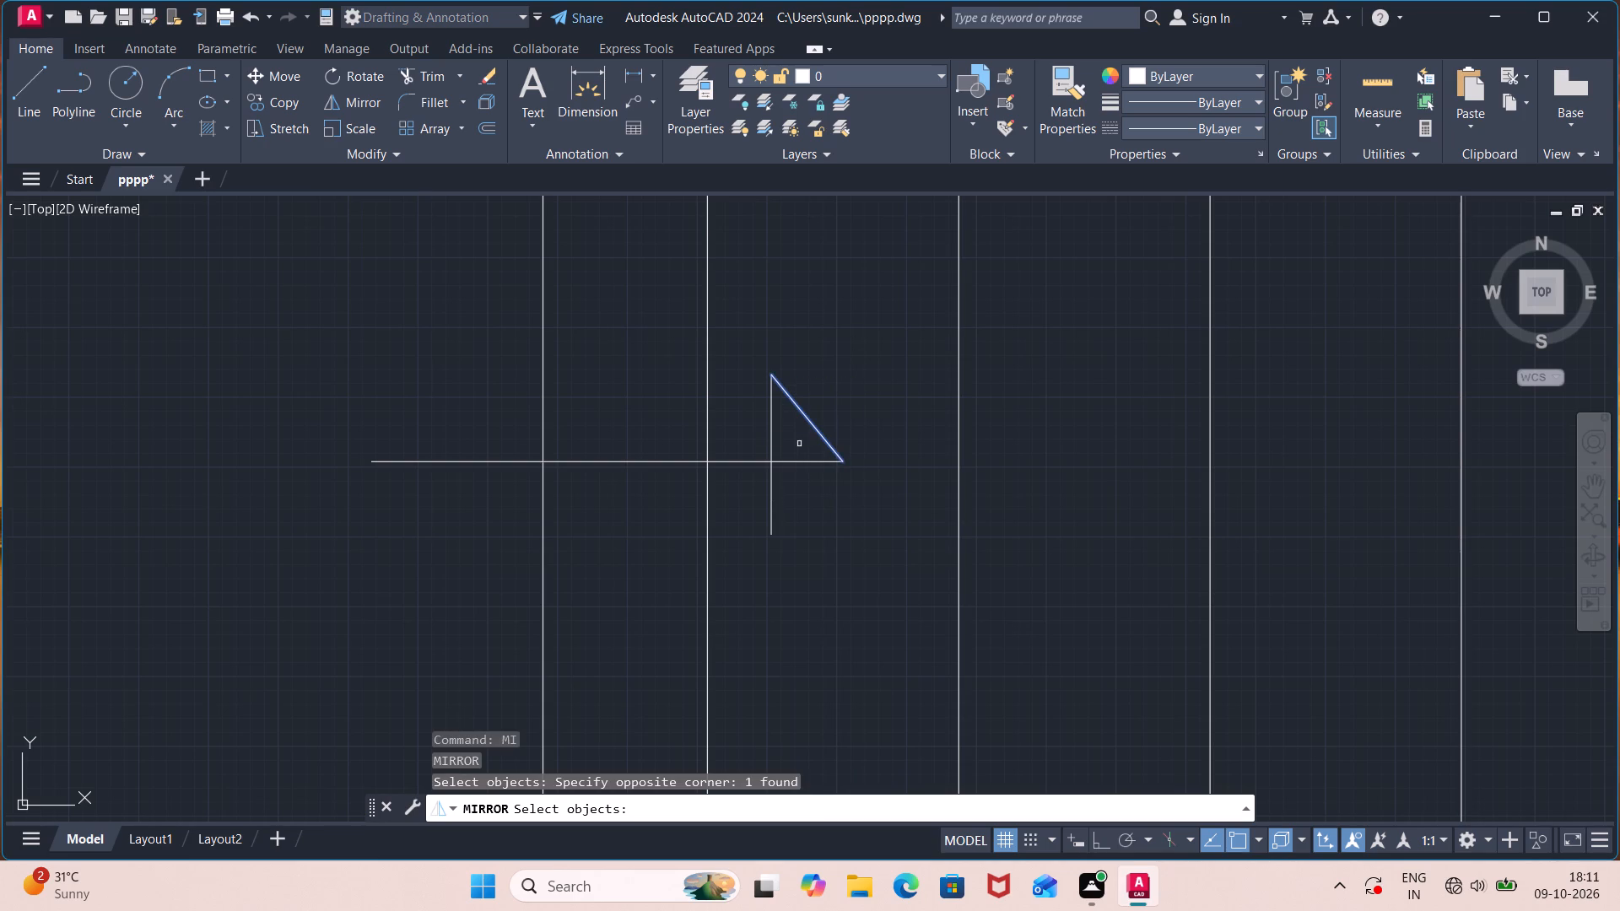
pyautogui.press('Return')
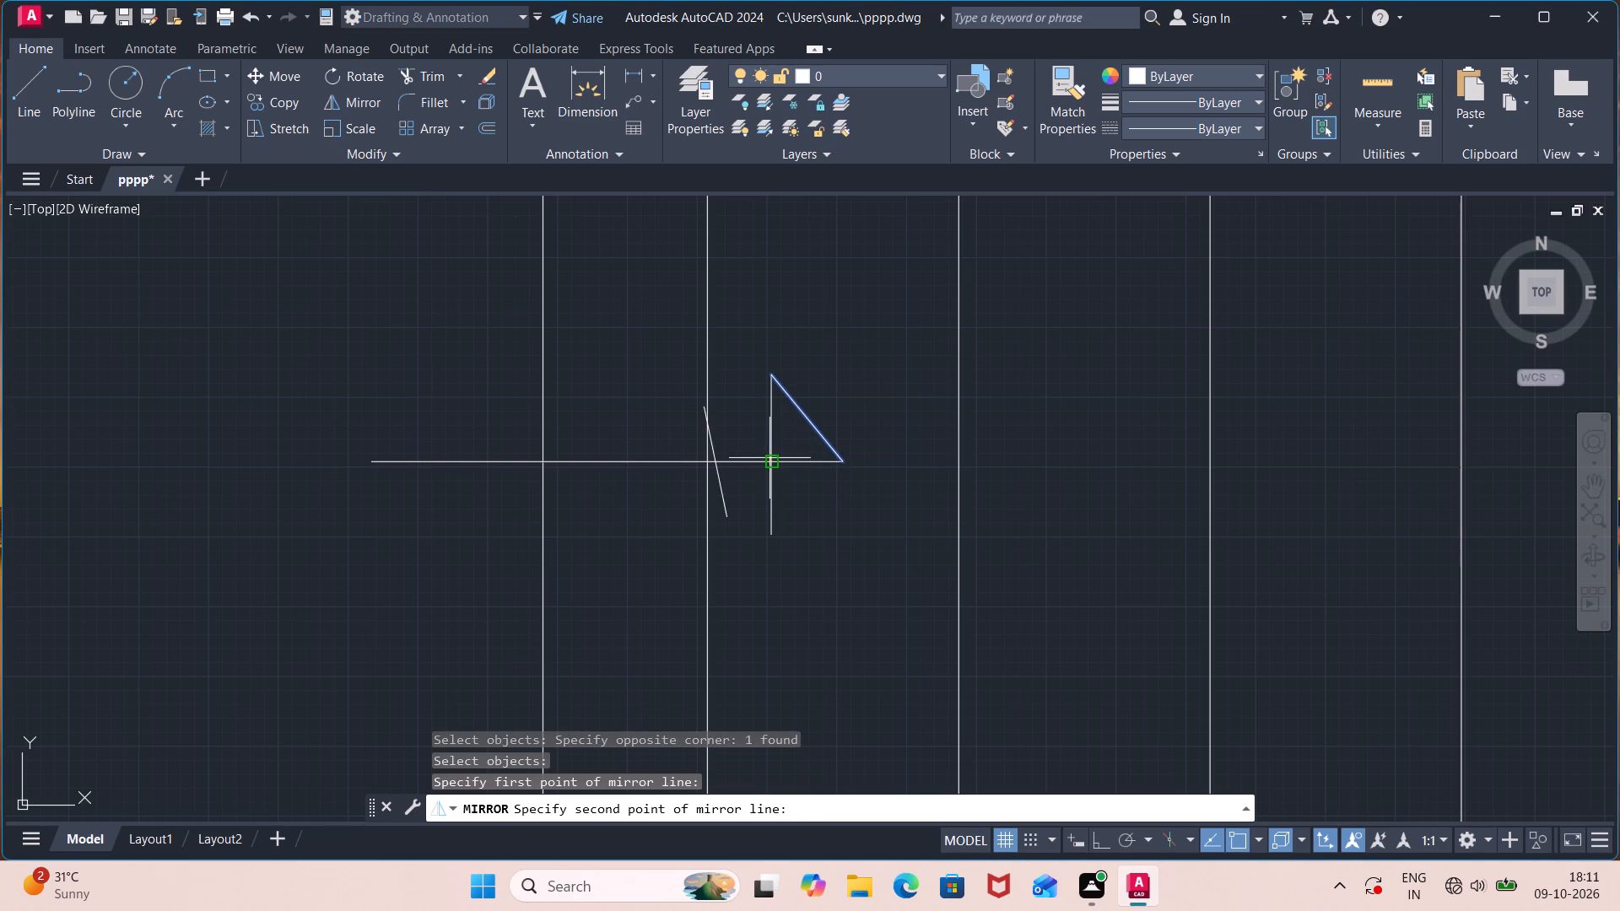
pyautogui.click(769, 458)
pyautogui.click(867, 463)
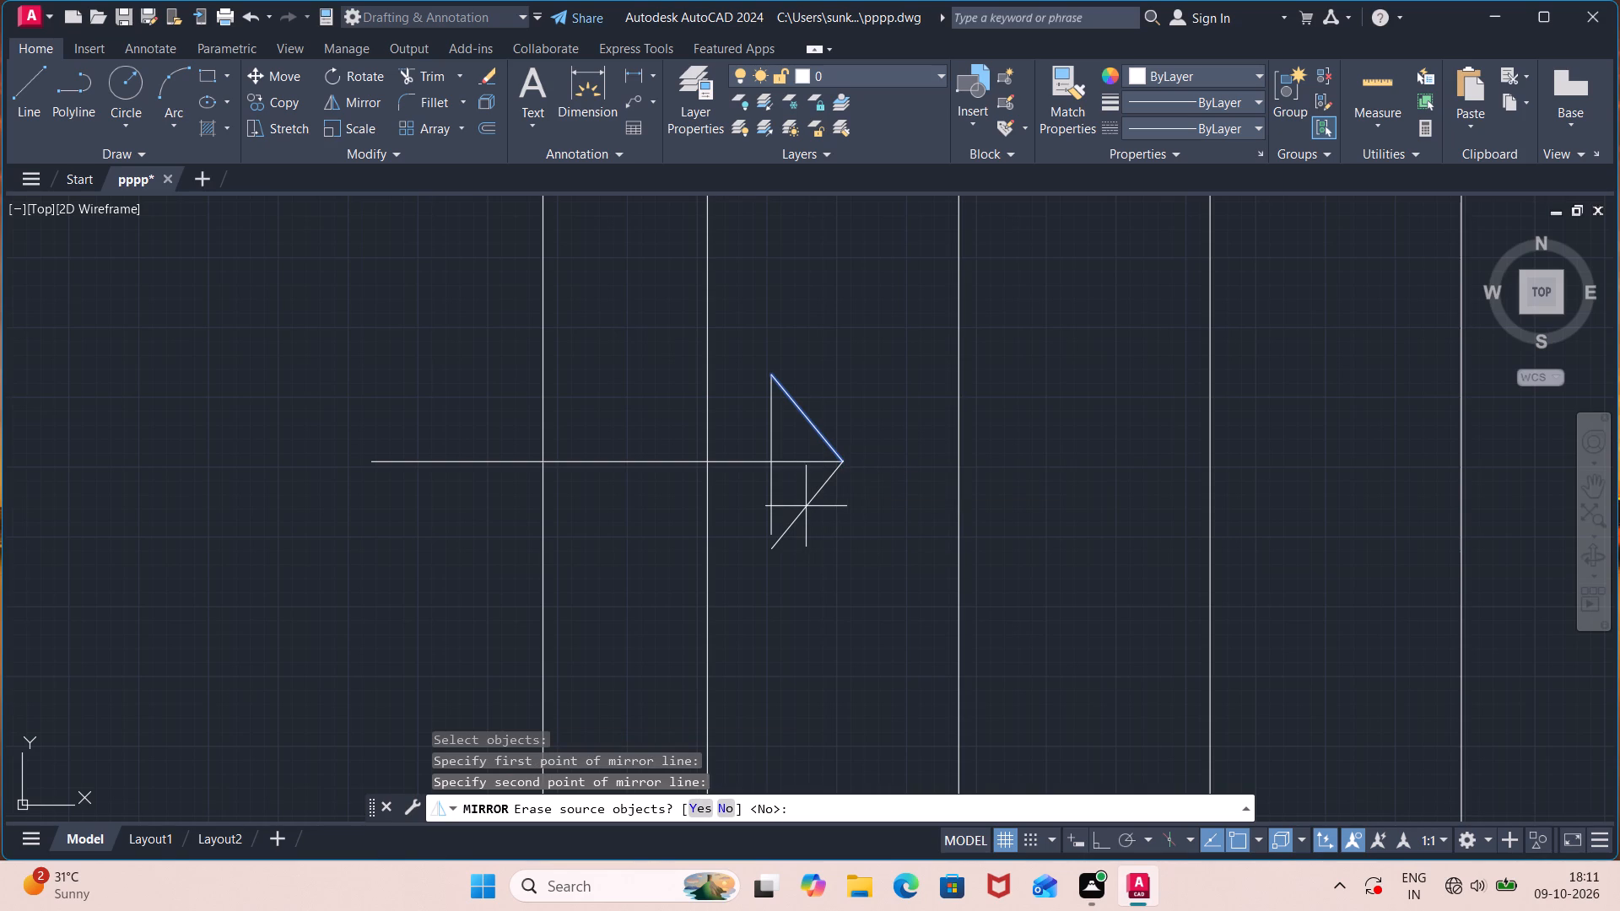
pyautogui.click(718, 815)
# Replace the lower half of the arrowhead's vertical back edge with a line from the mirrored edge's end to the shaft.
pyautogui.write('tr')
pyautogui.press('Return')
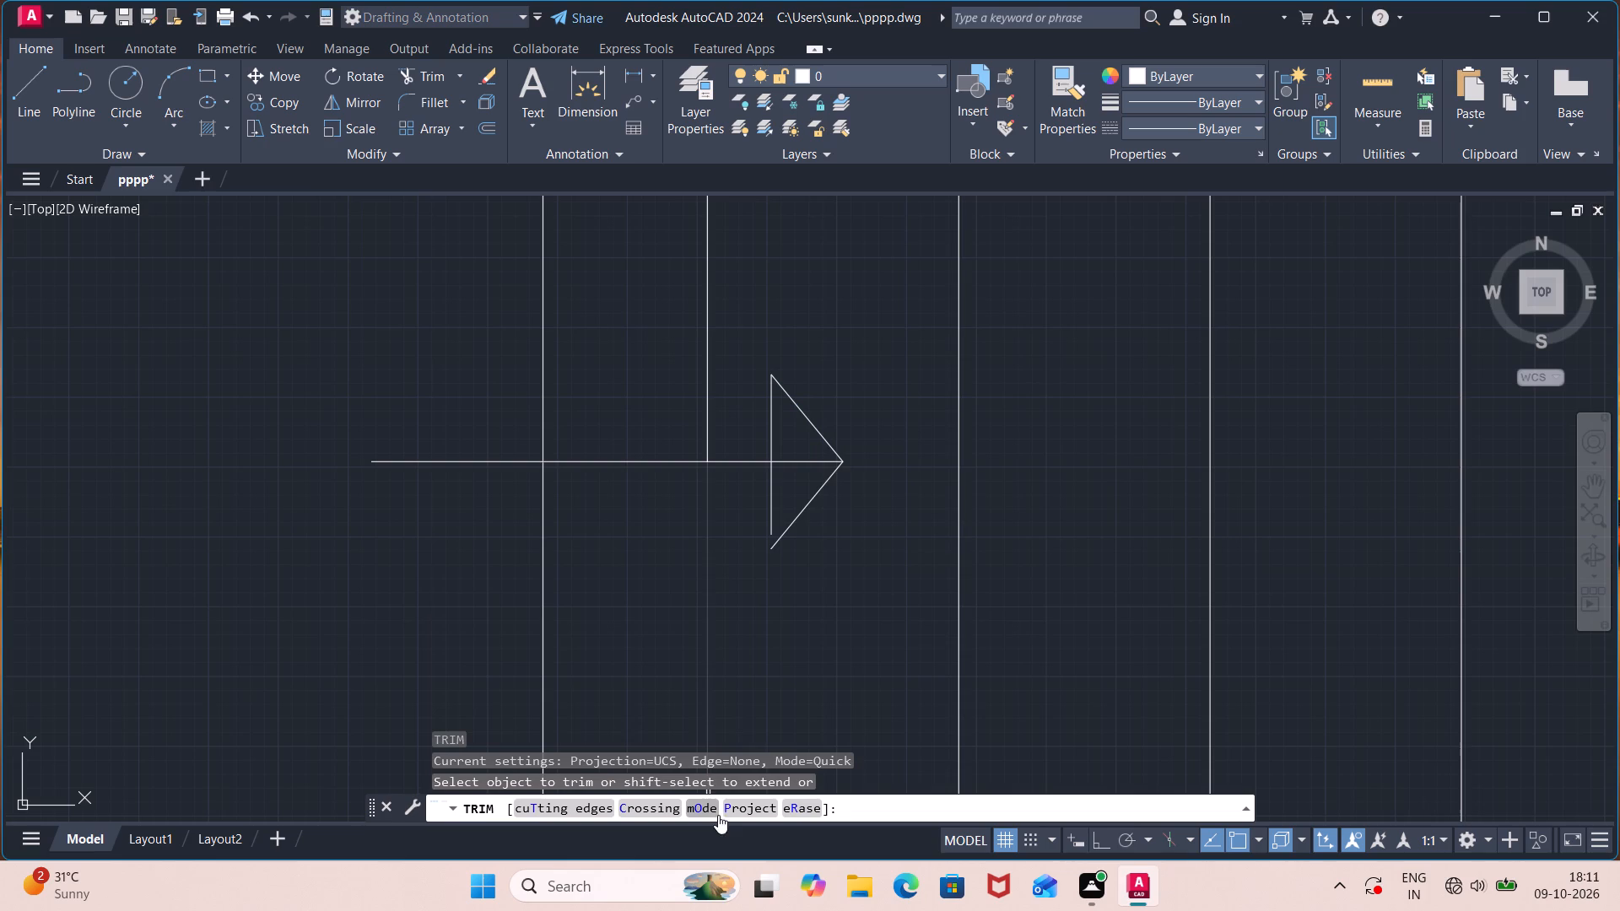
pyautogui.click(774, 493)
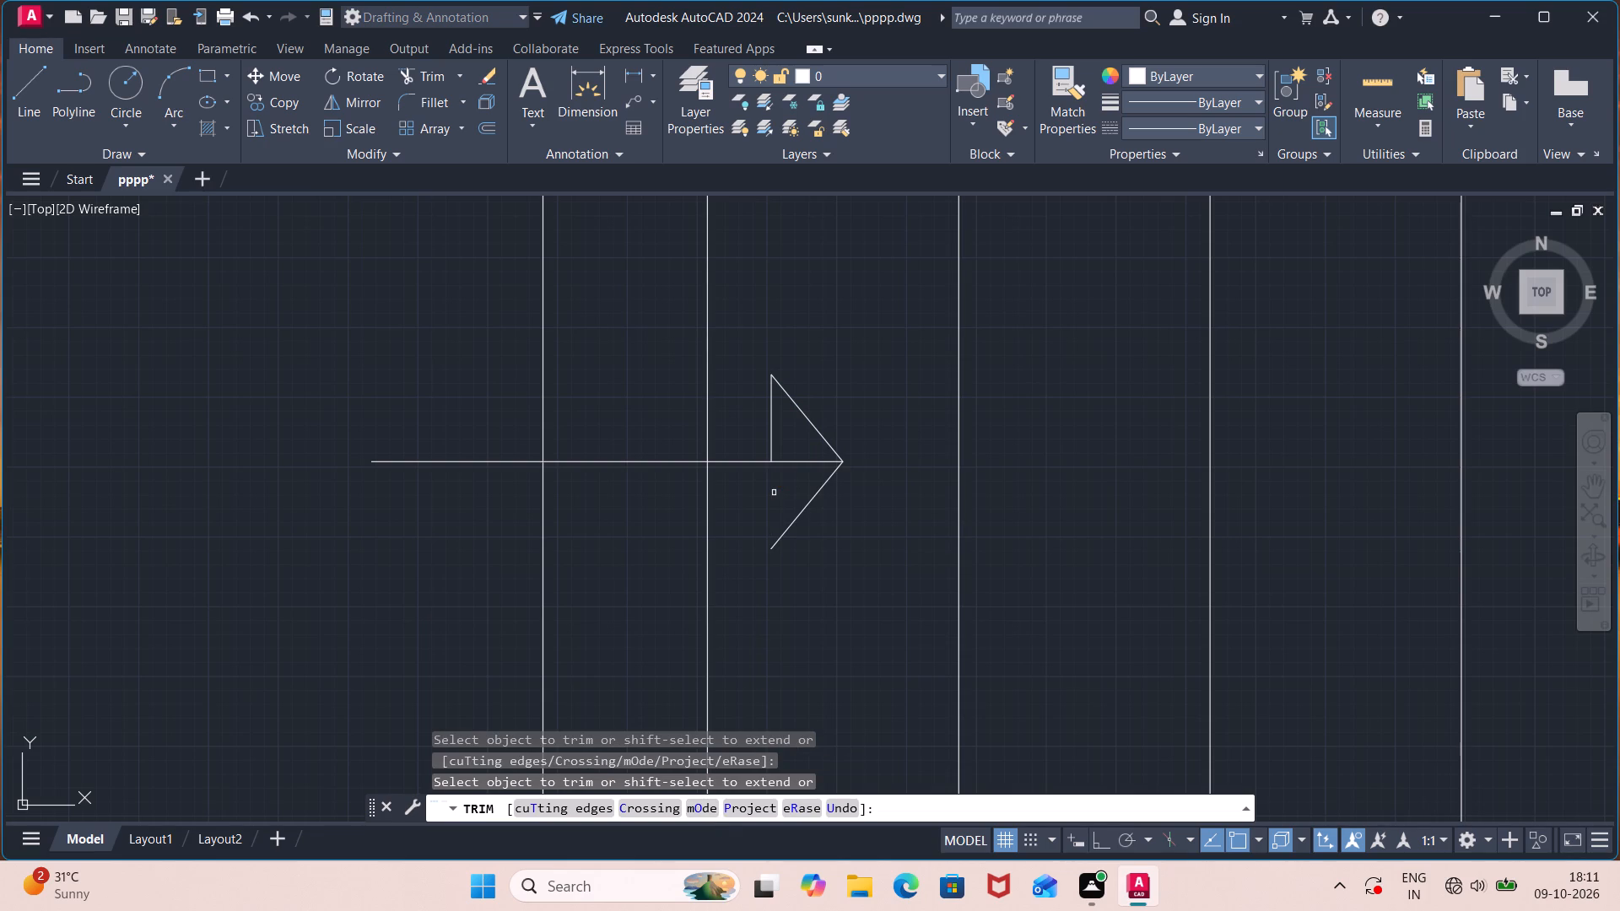
pyautogui.press('Escape')
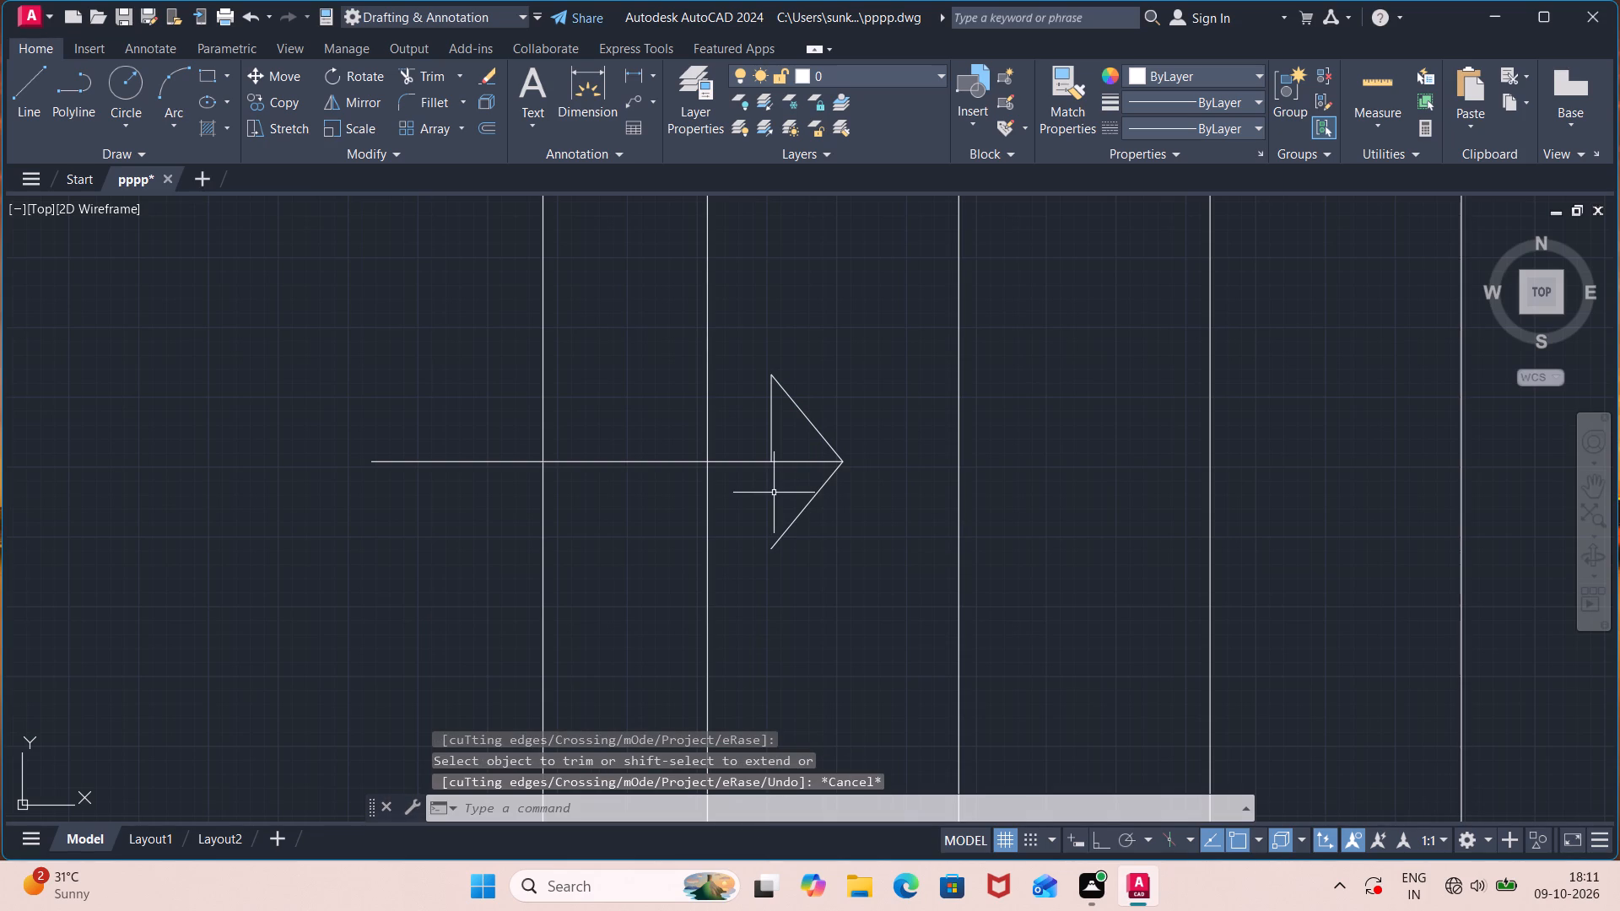
pyautogui.press('l')
pyautogui.press('Return')
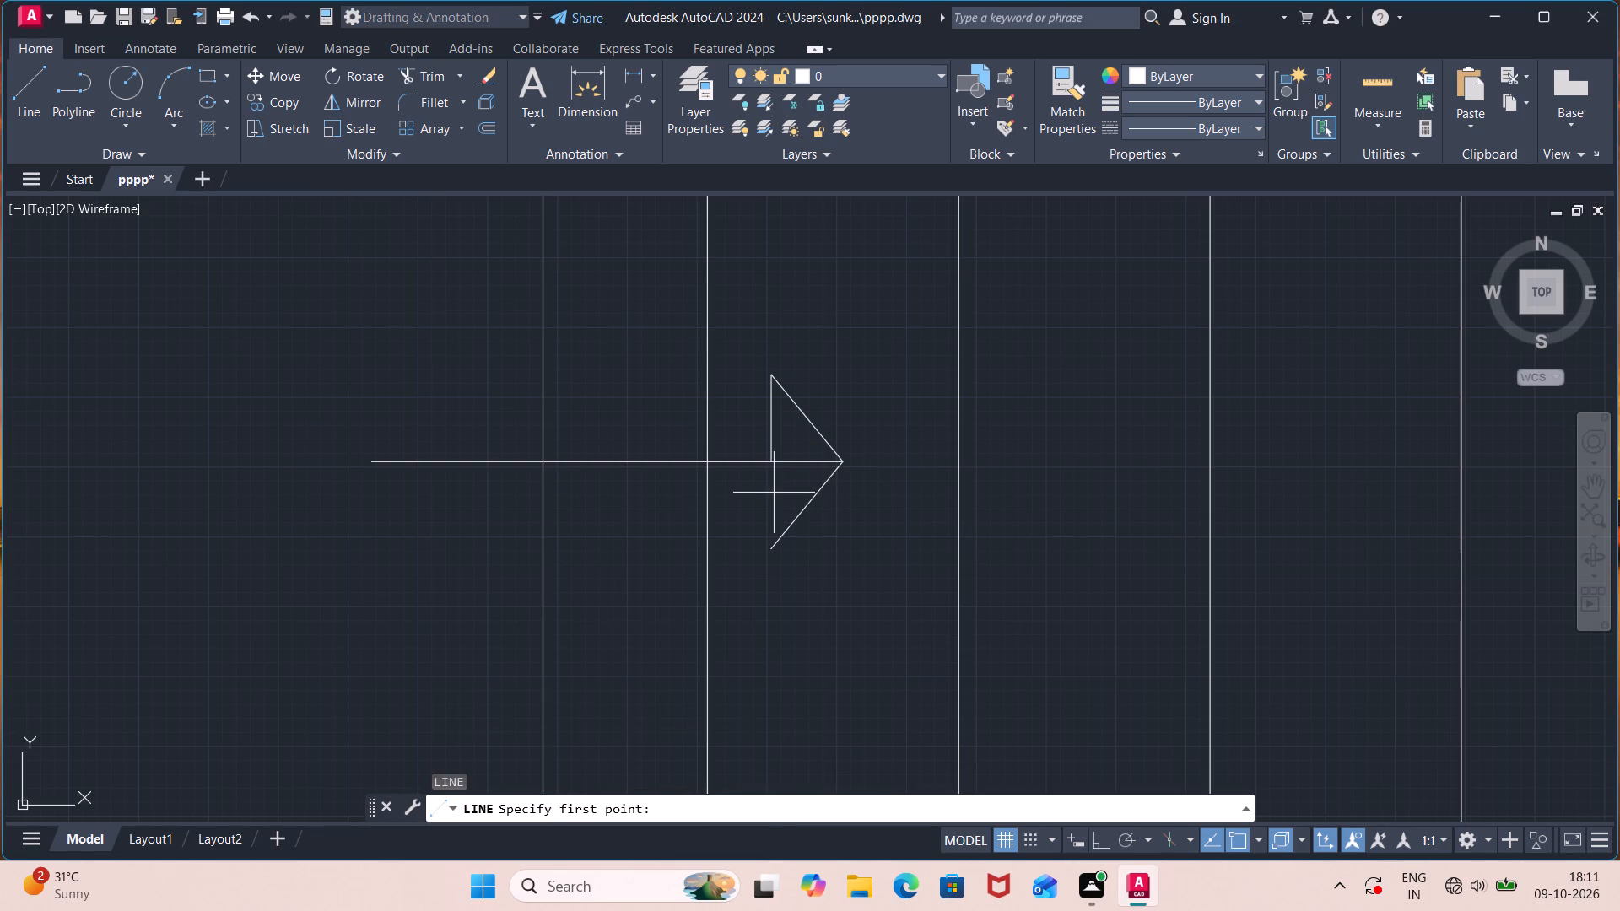
pyautogui.moveTo(772, 547); pyautogui.dragTo(775, 536)
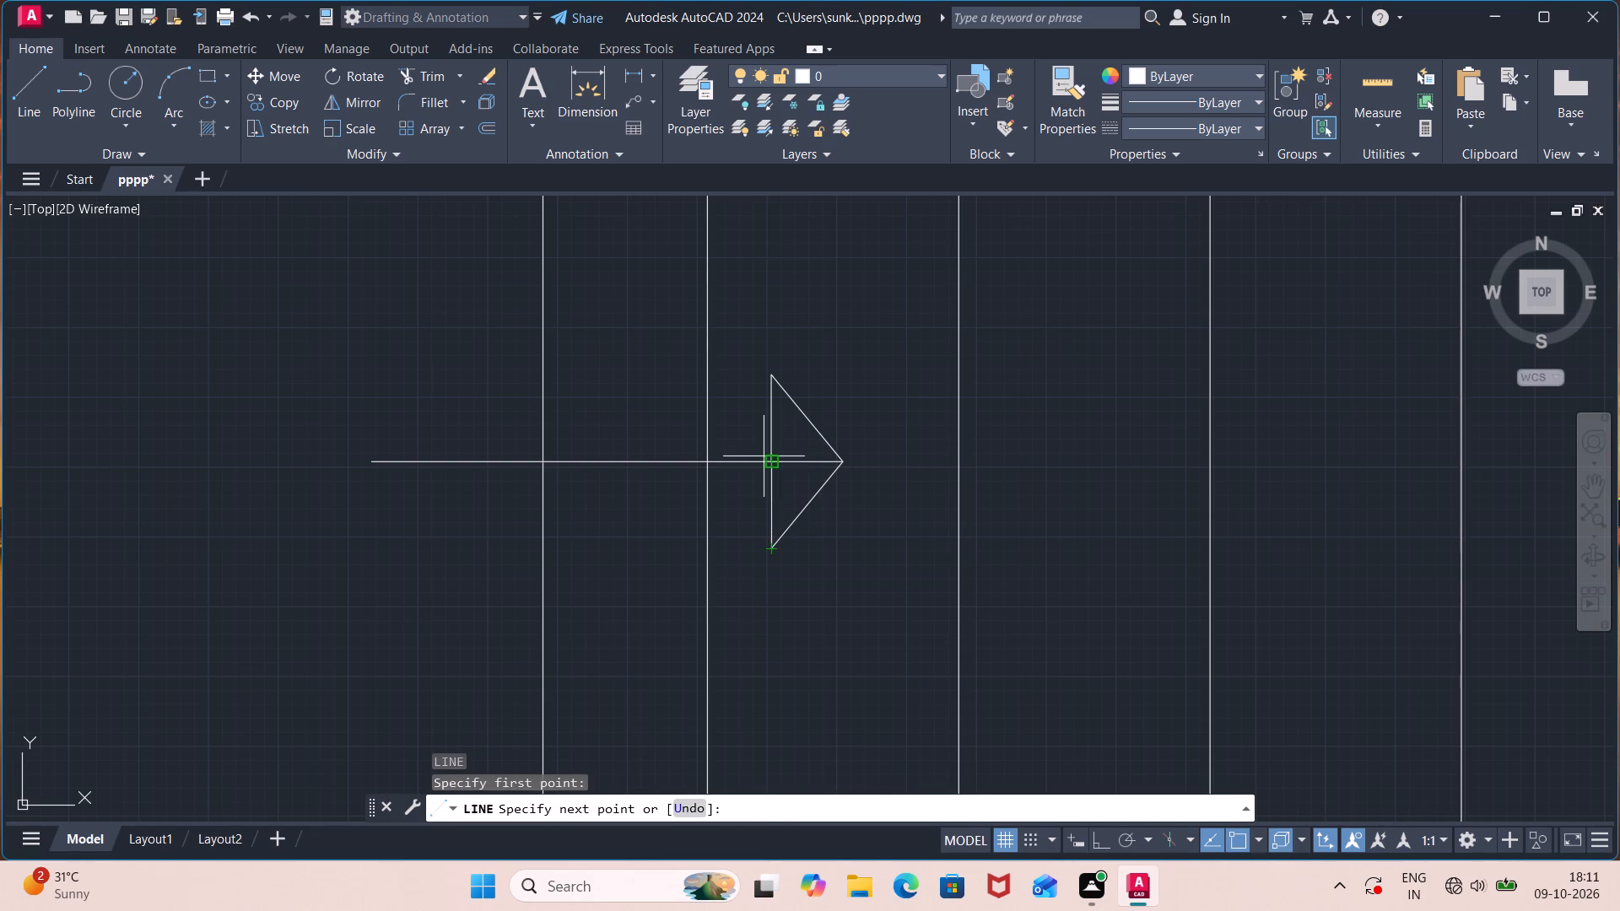
pyautogui.click(767, 459)
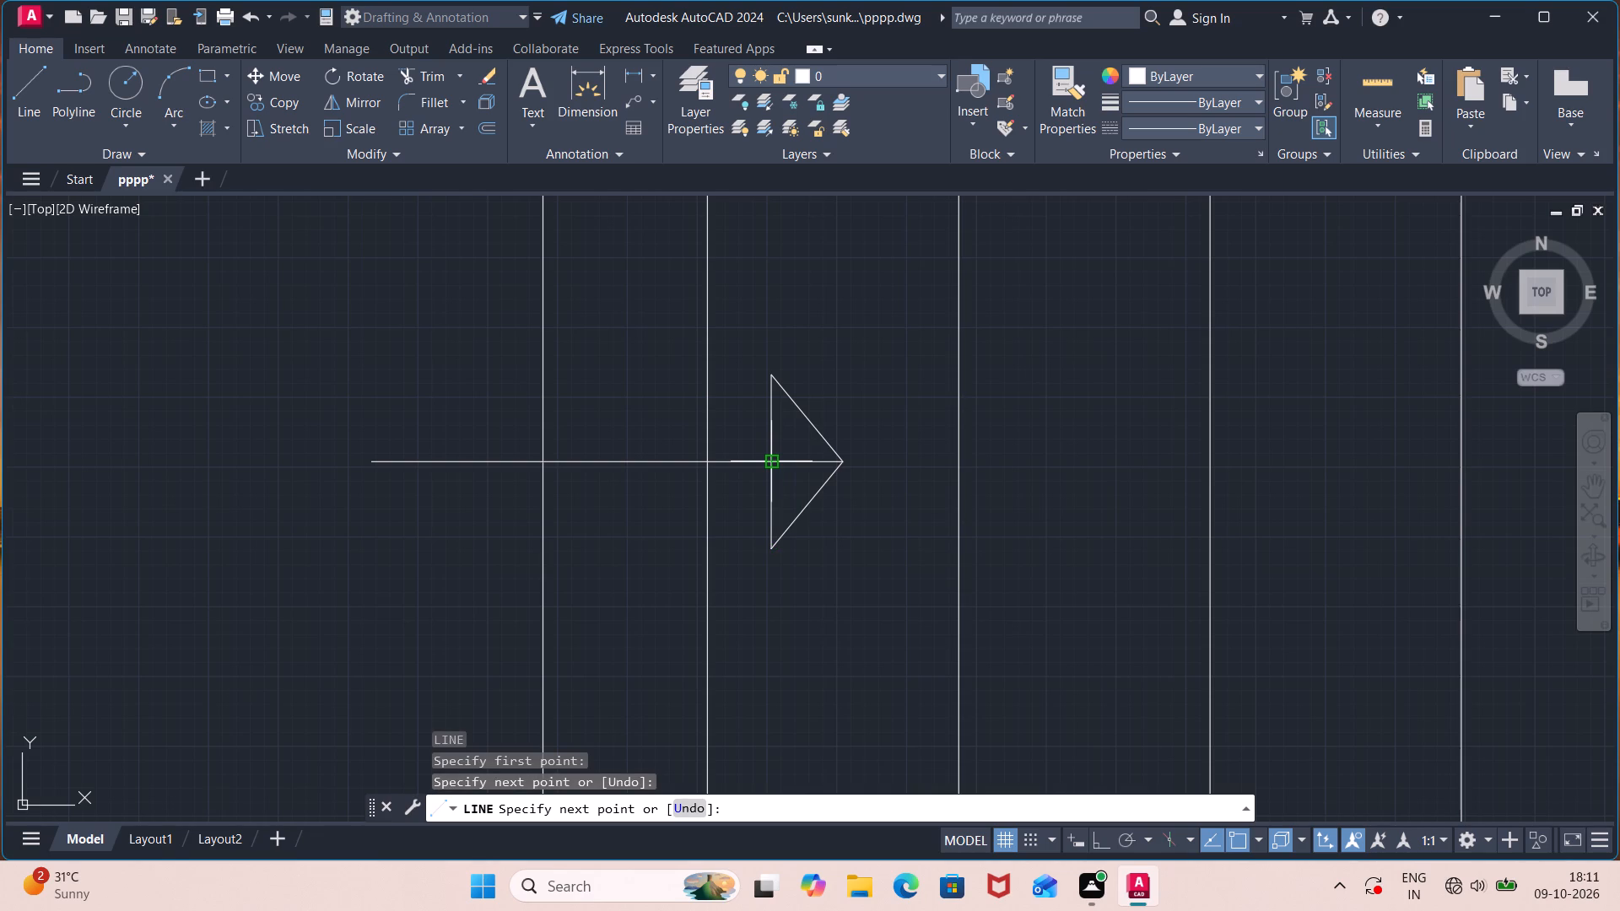
pyautogui.press('Escape')
# Trim away the part of the arrow shaft that runs inside the arrowhead.
pyautogui.scroll(-1, 841, 484)
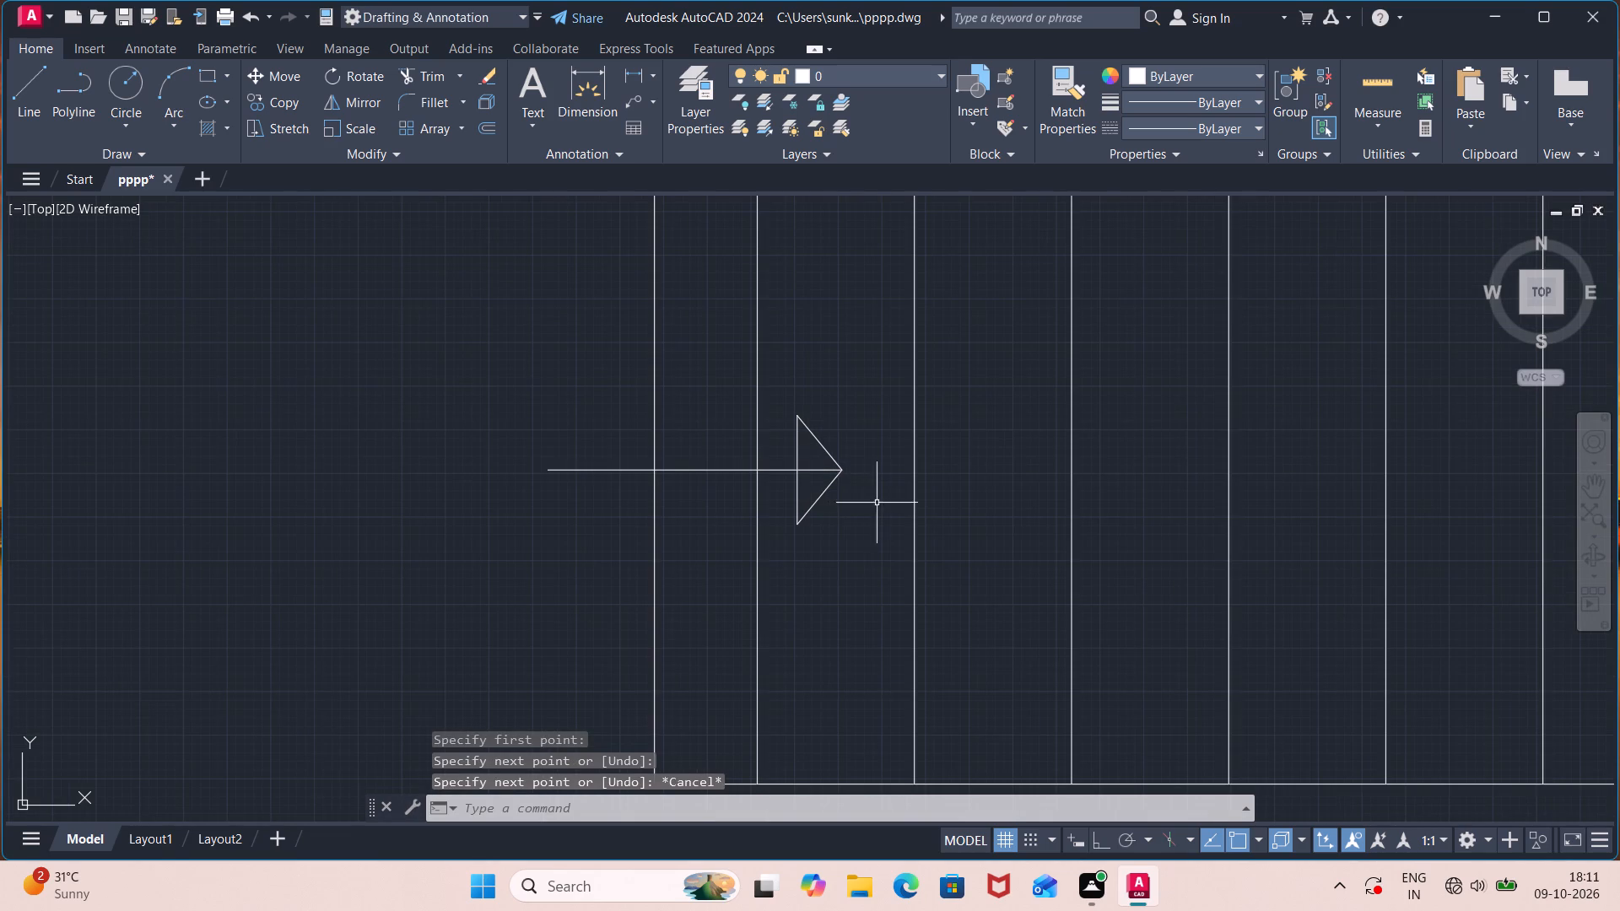
pyautogui.scroll(2, 845, 497)
pyautogui.write('tr')
pyautogui.press('Return')
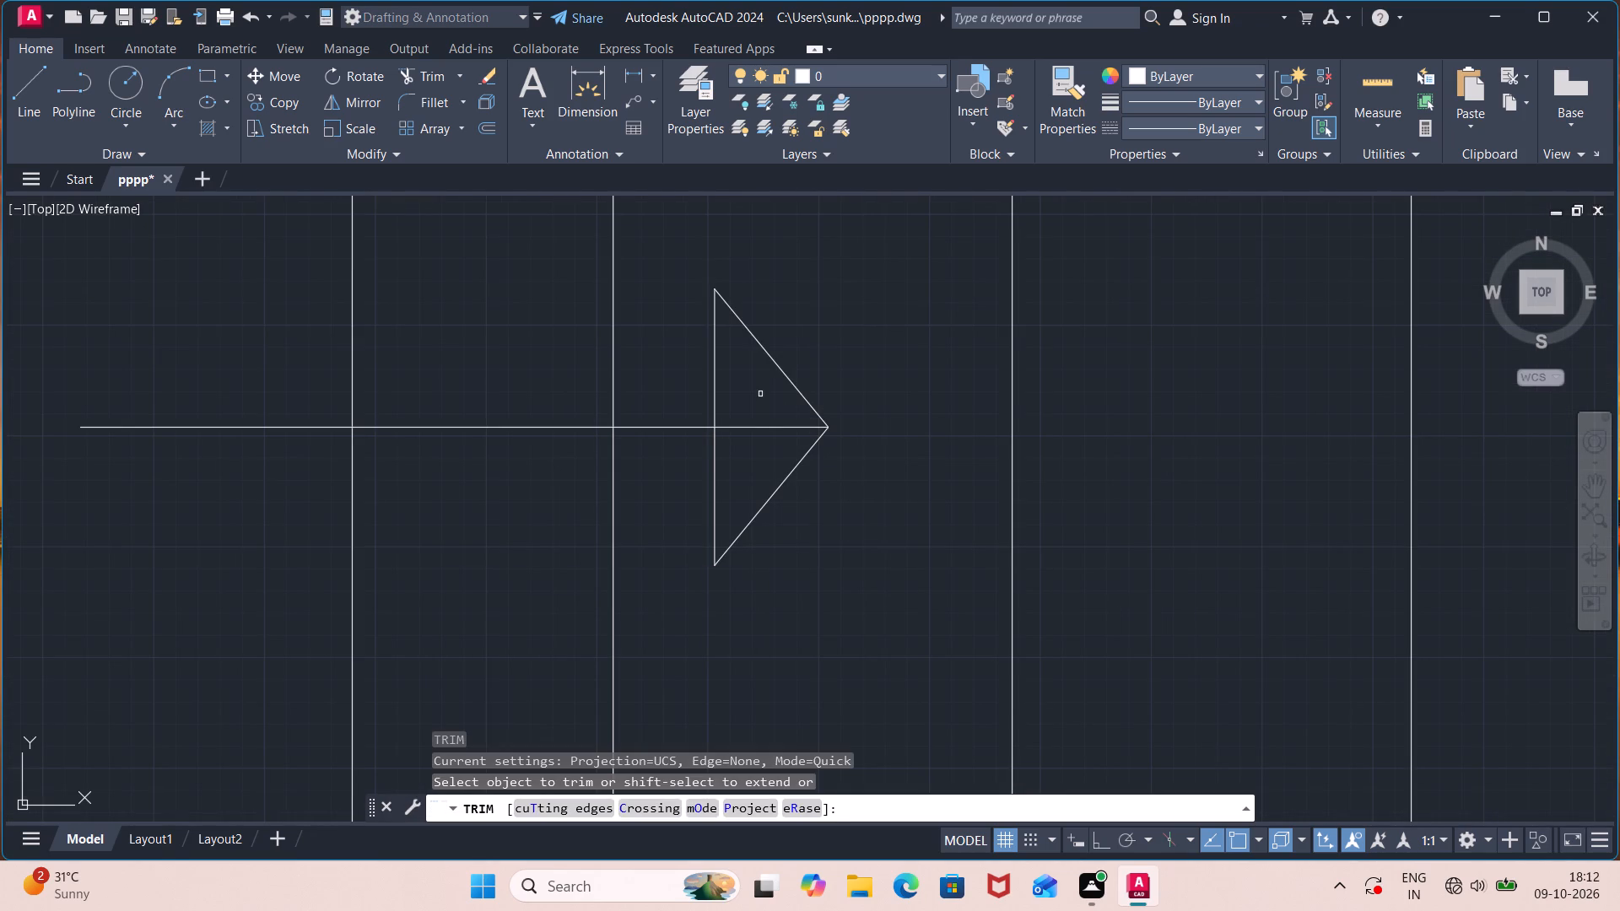
pyautogui.click(755, 389)
pyautogui.click(747, 458)
pyautogui.scroll(-3, 857, 481)
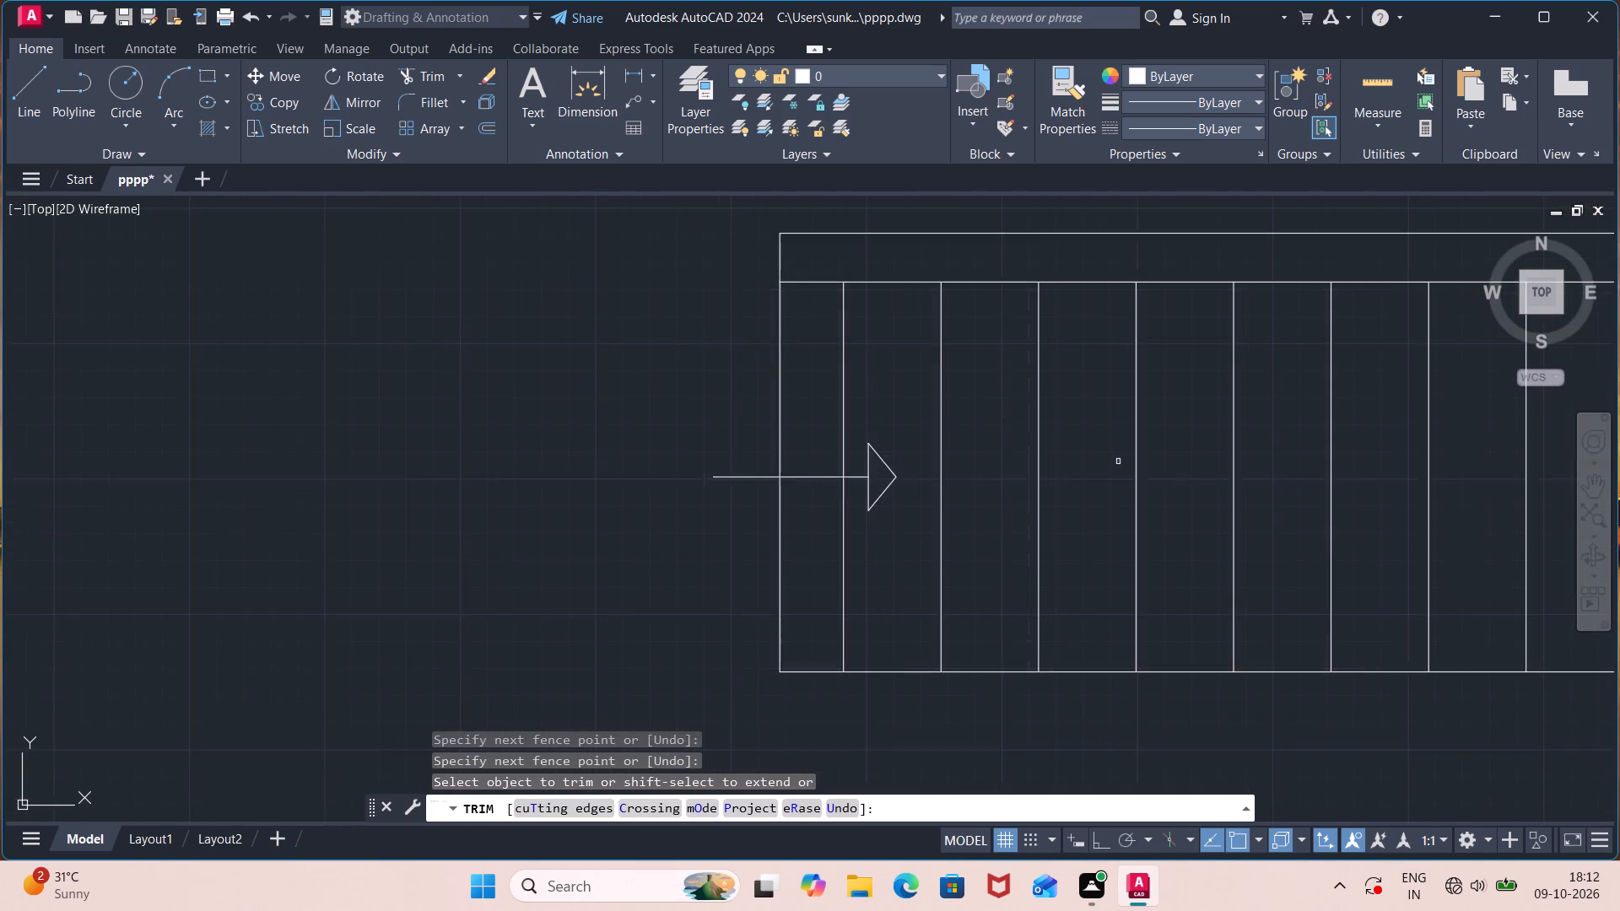
pyautogui.scroll(-2, 1118, 461)
pyautogui.moveTo(1385, 458); pyautogui.dragTo(1118, 423, button='middle')
pyautogui.scroll(-1, 1118, 423)
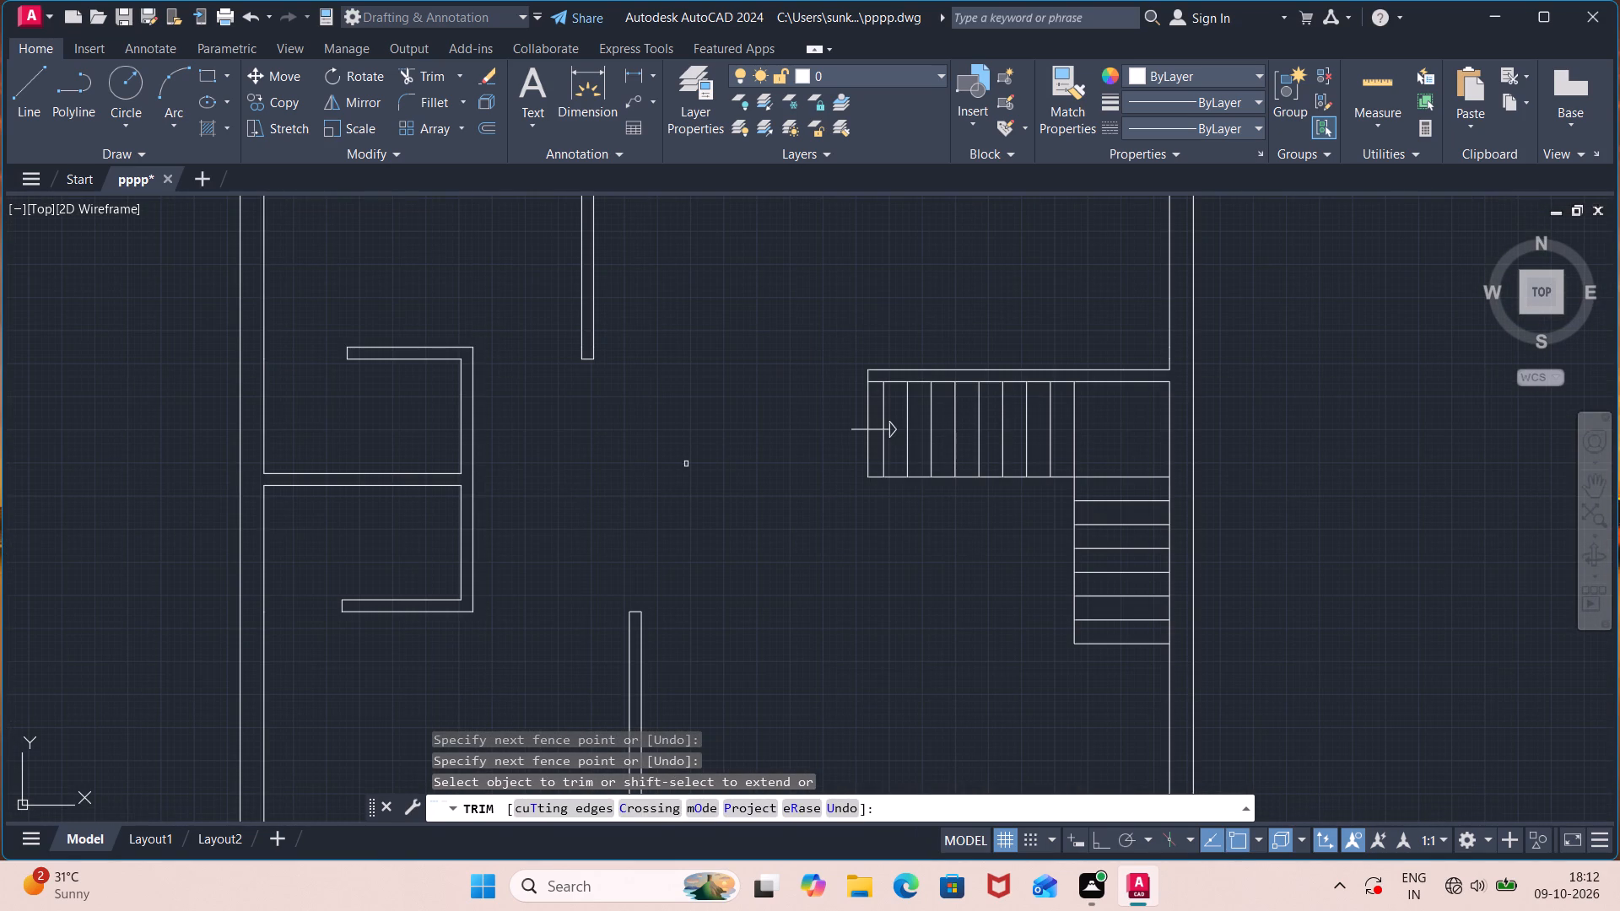
pyautogui.scroll(-1, 726, 450)
pyautogui.moveTo(726, 450); pyautogui.dragTo(1032, 596, button='middle')
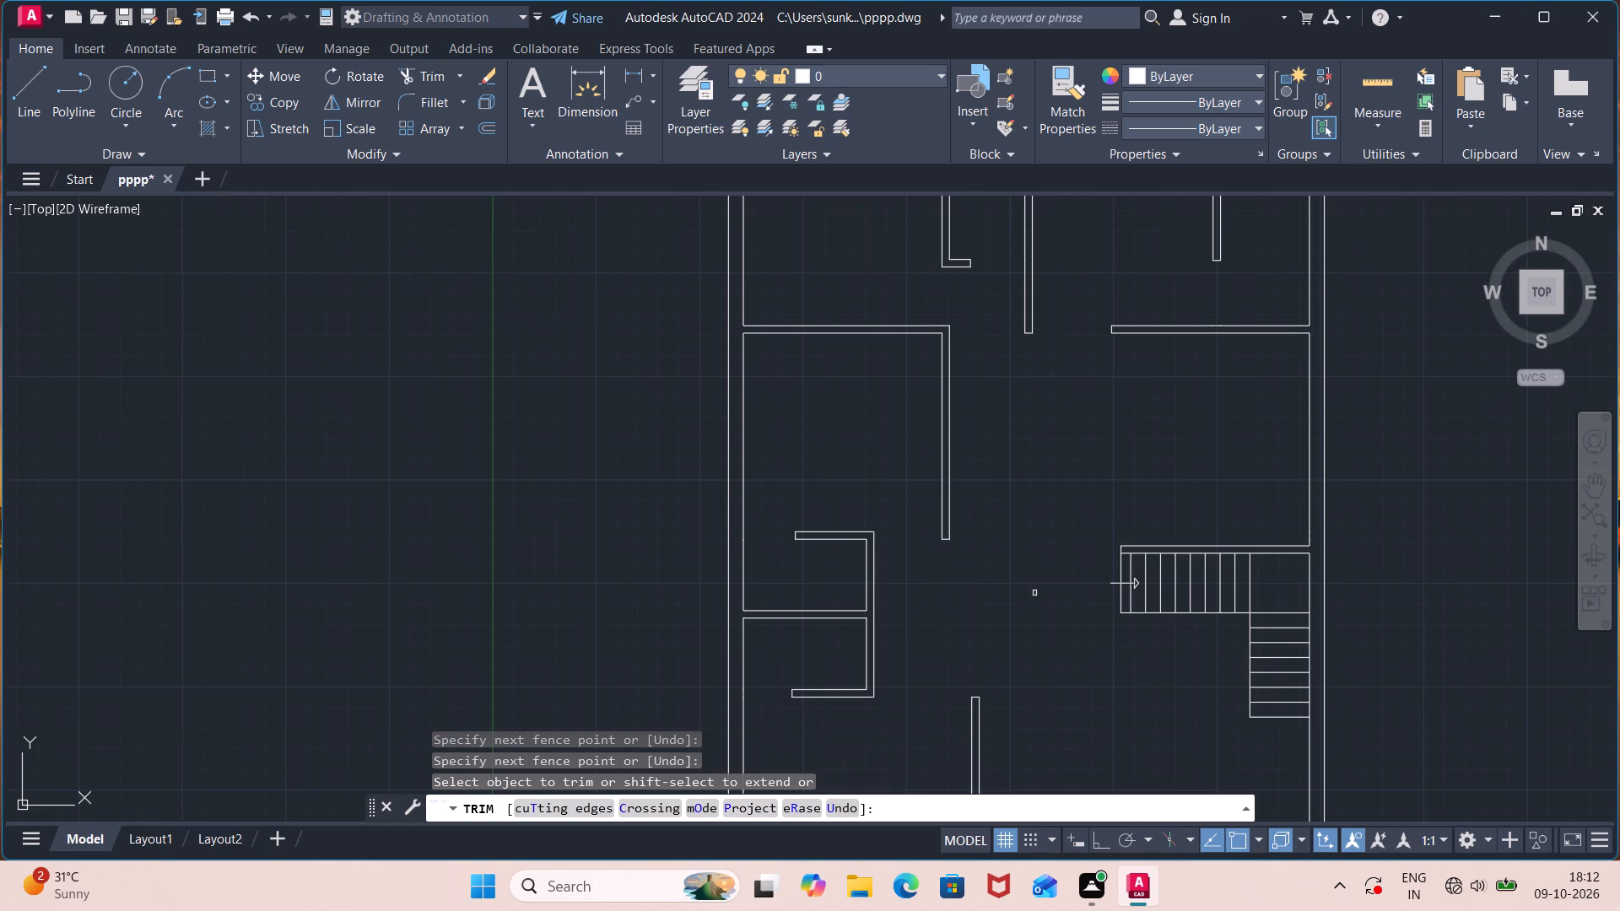
pyautogui.press('Escape')
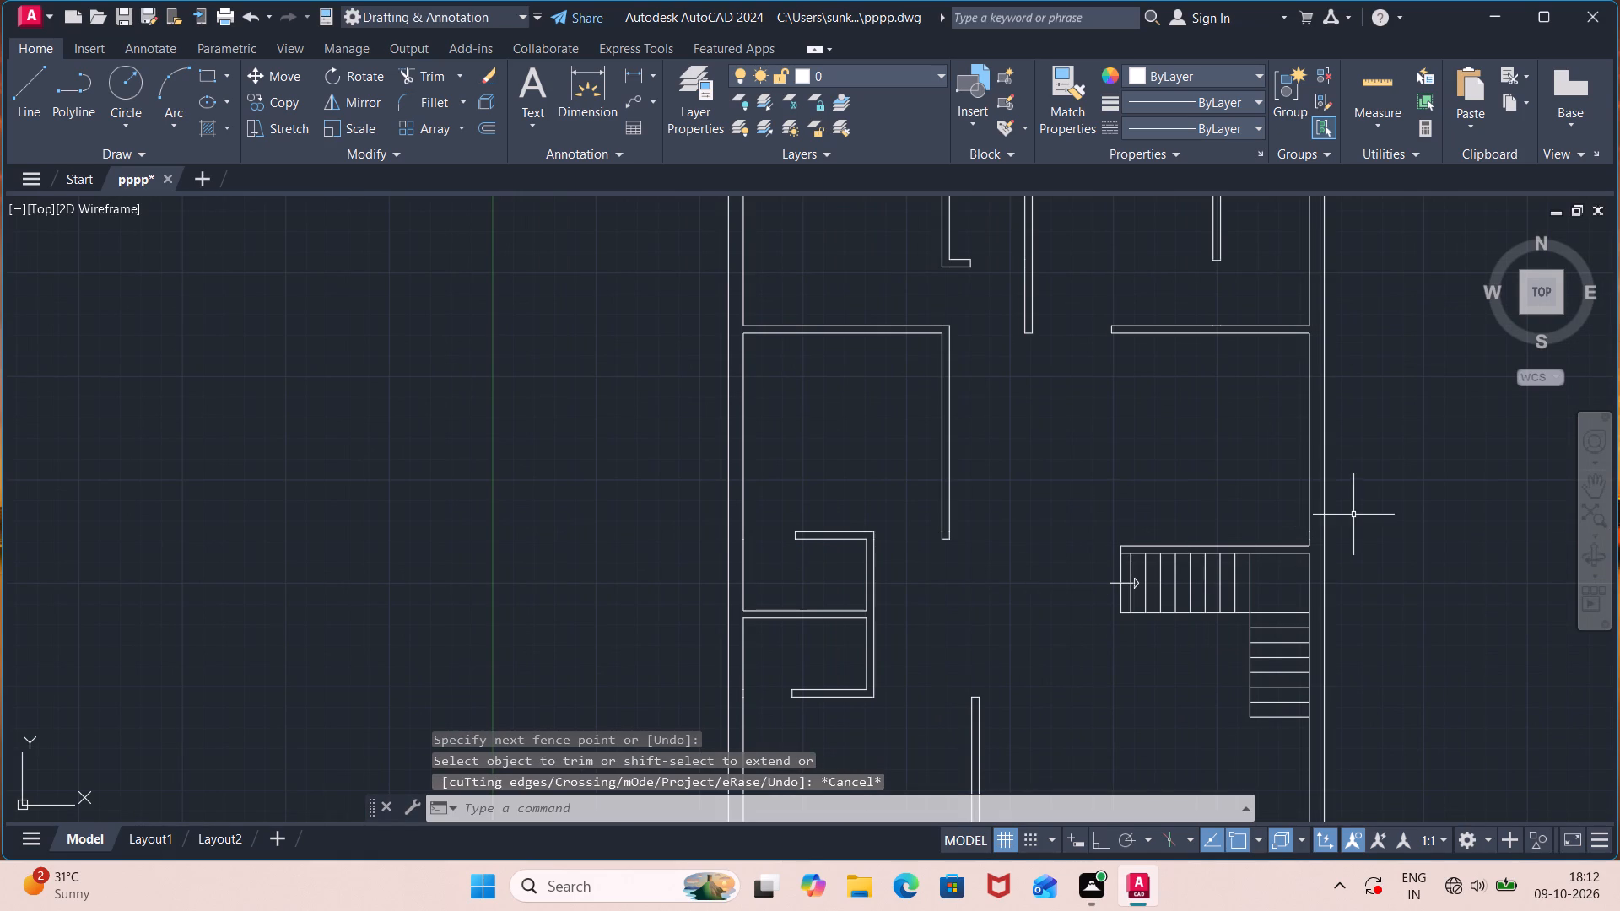
# With Ortho on, draw a 4.5' wide by 6.25' high rectangle from lines in the empty space east of the floor plan.
pyautogui.moveTo(1354, 515); pyautogui.dragTo(824, 665, button='middle')
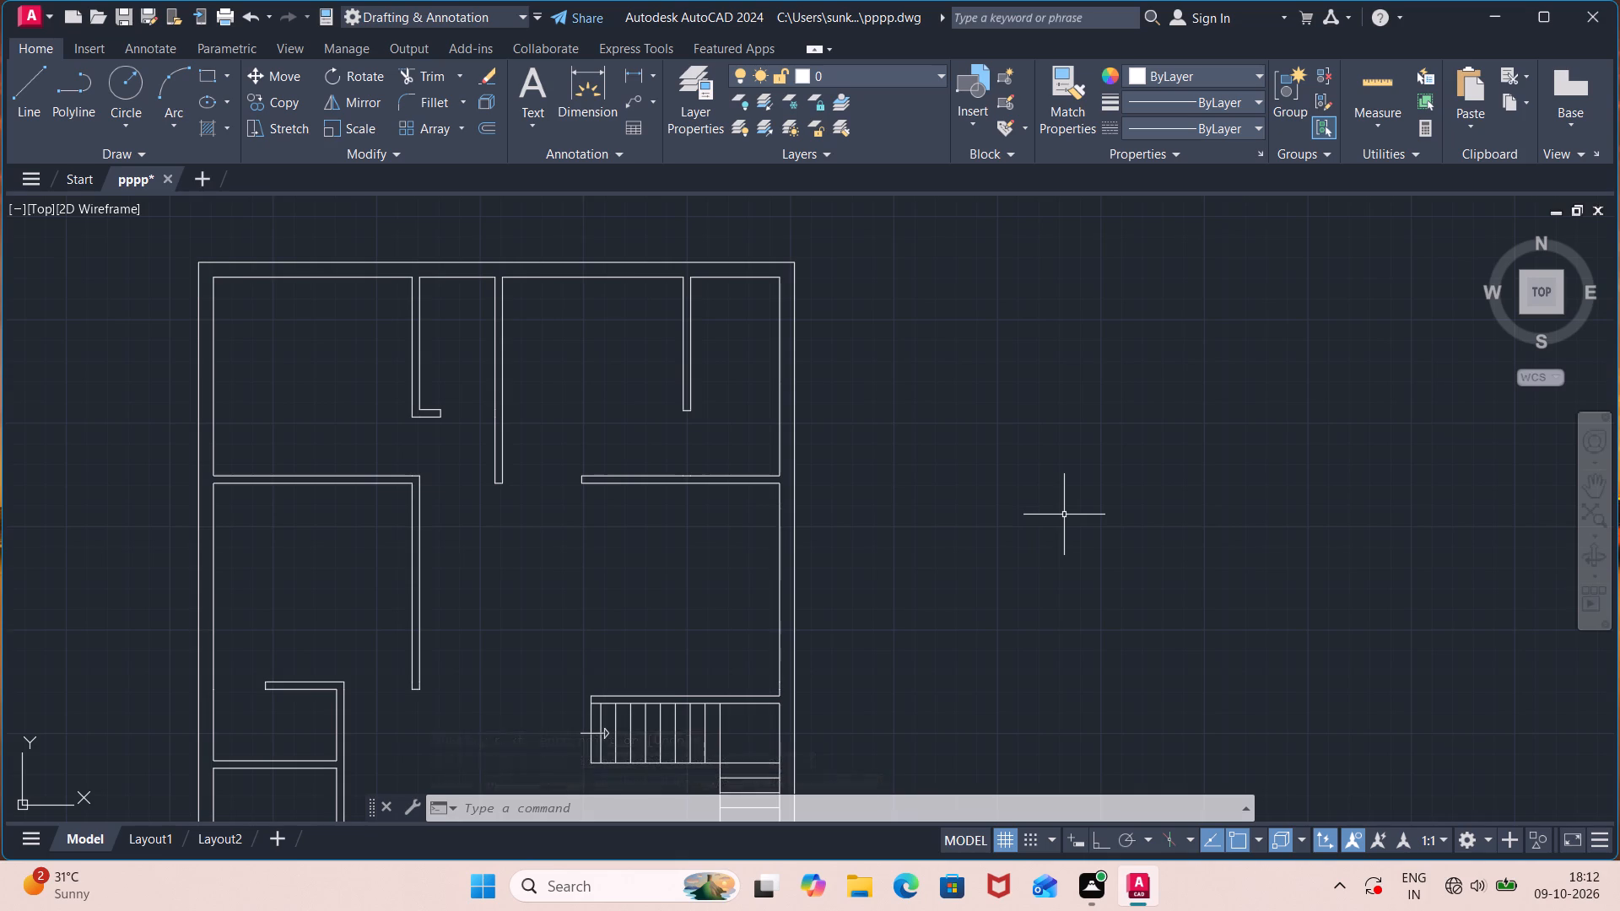
pyautogui.press('l')
pyautogui.press('Return')
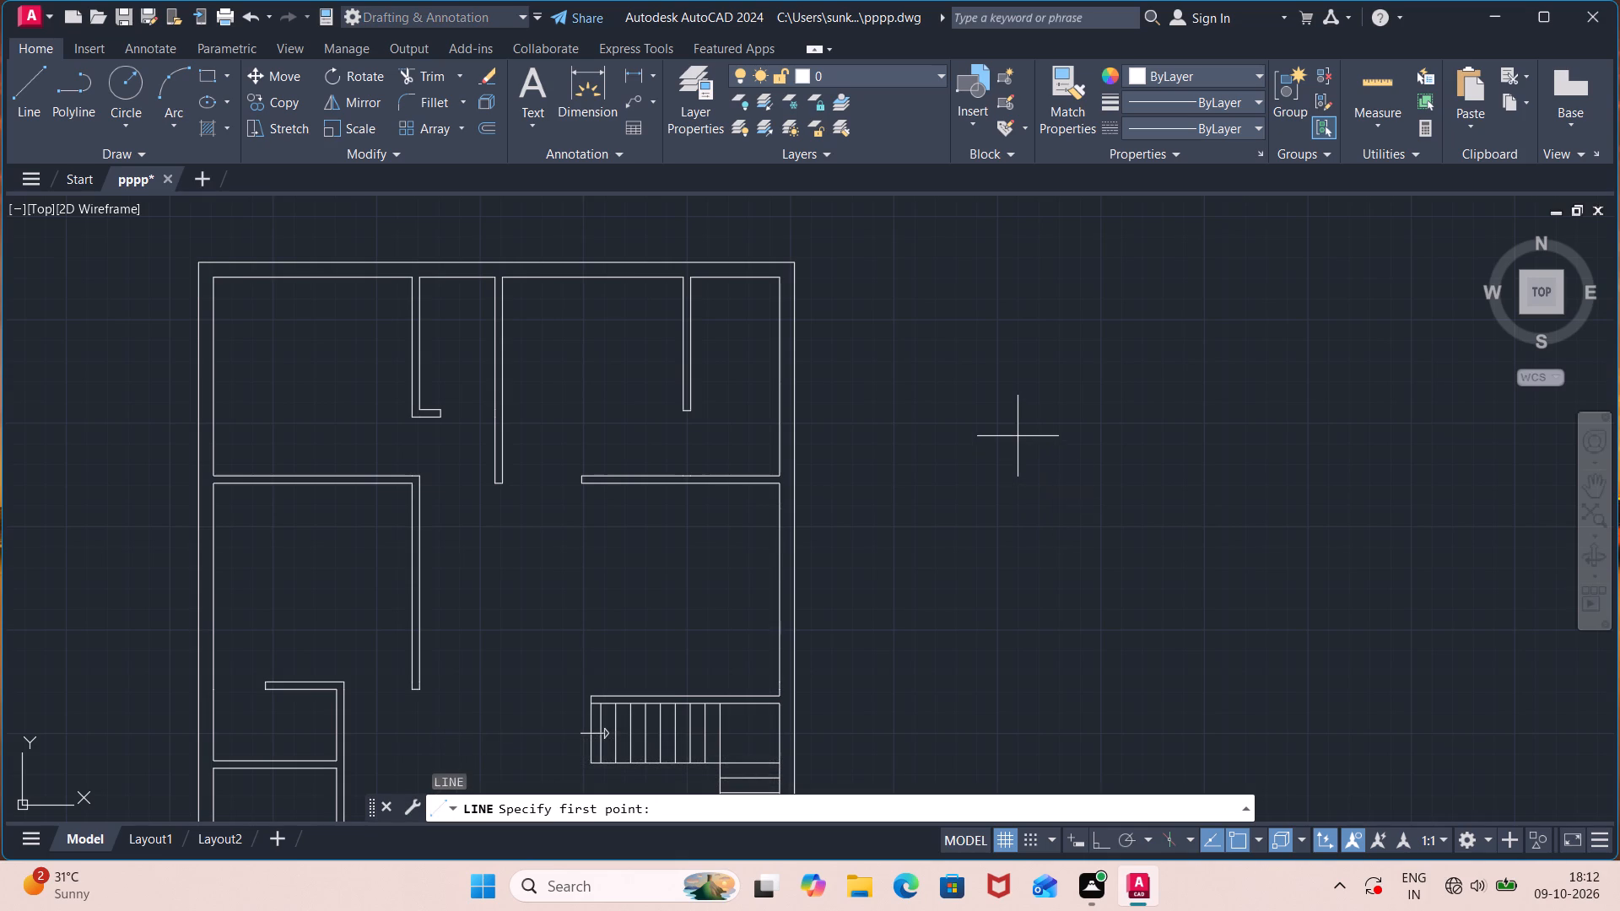
pyautogui.click(1017, 434)
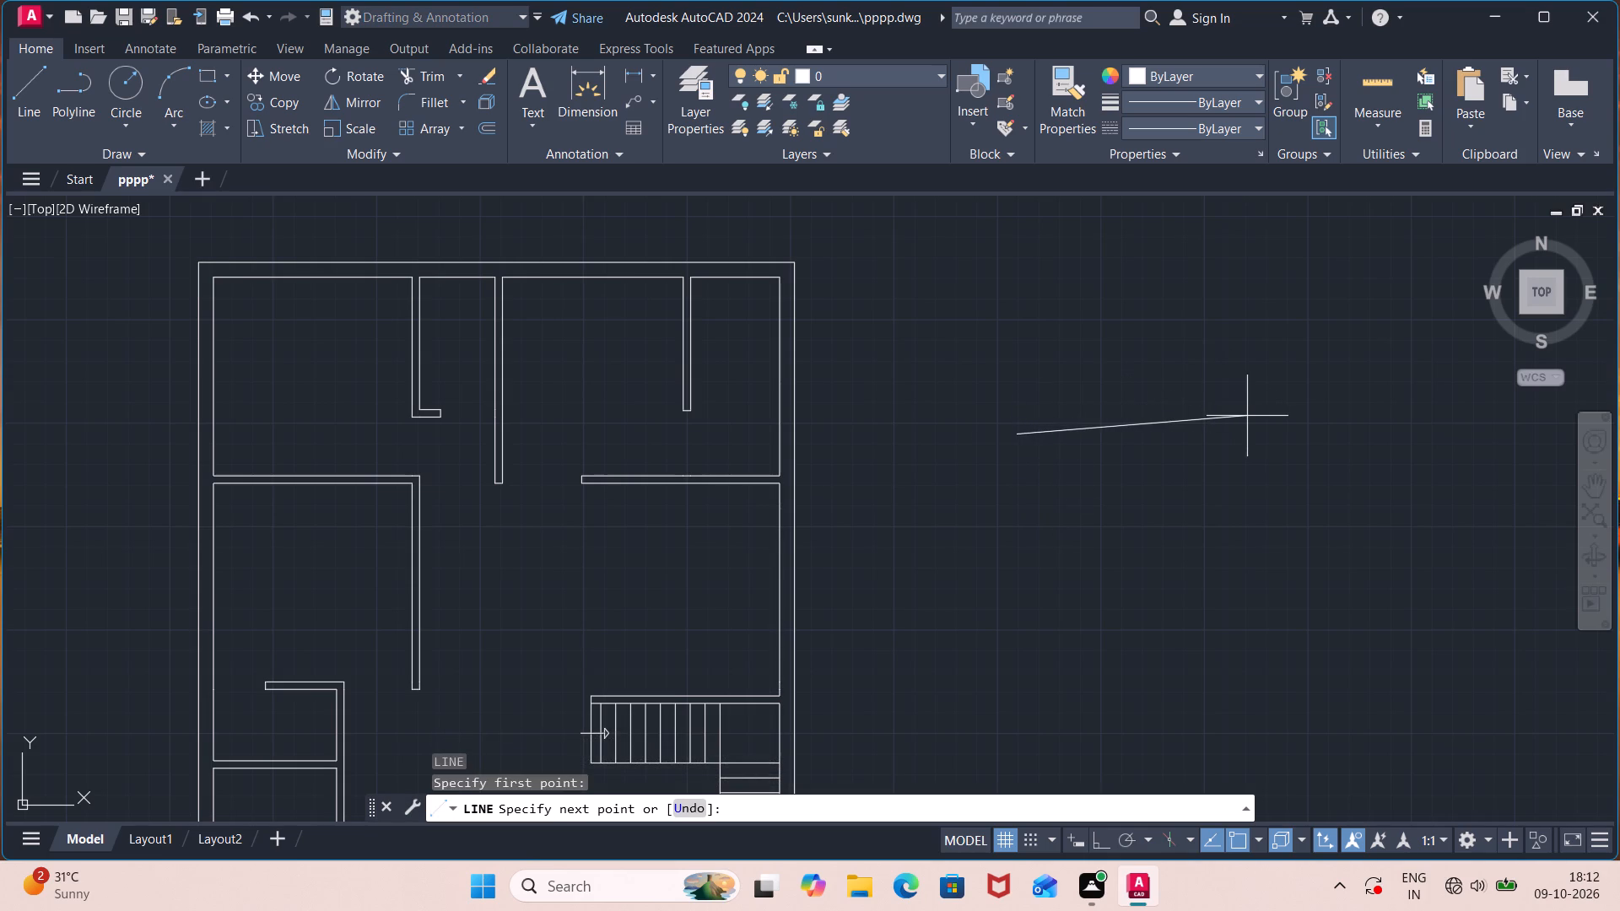
pyautogui.press('F8')
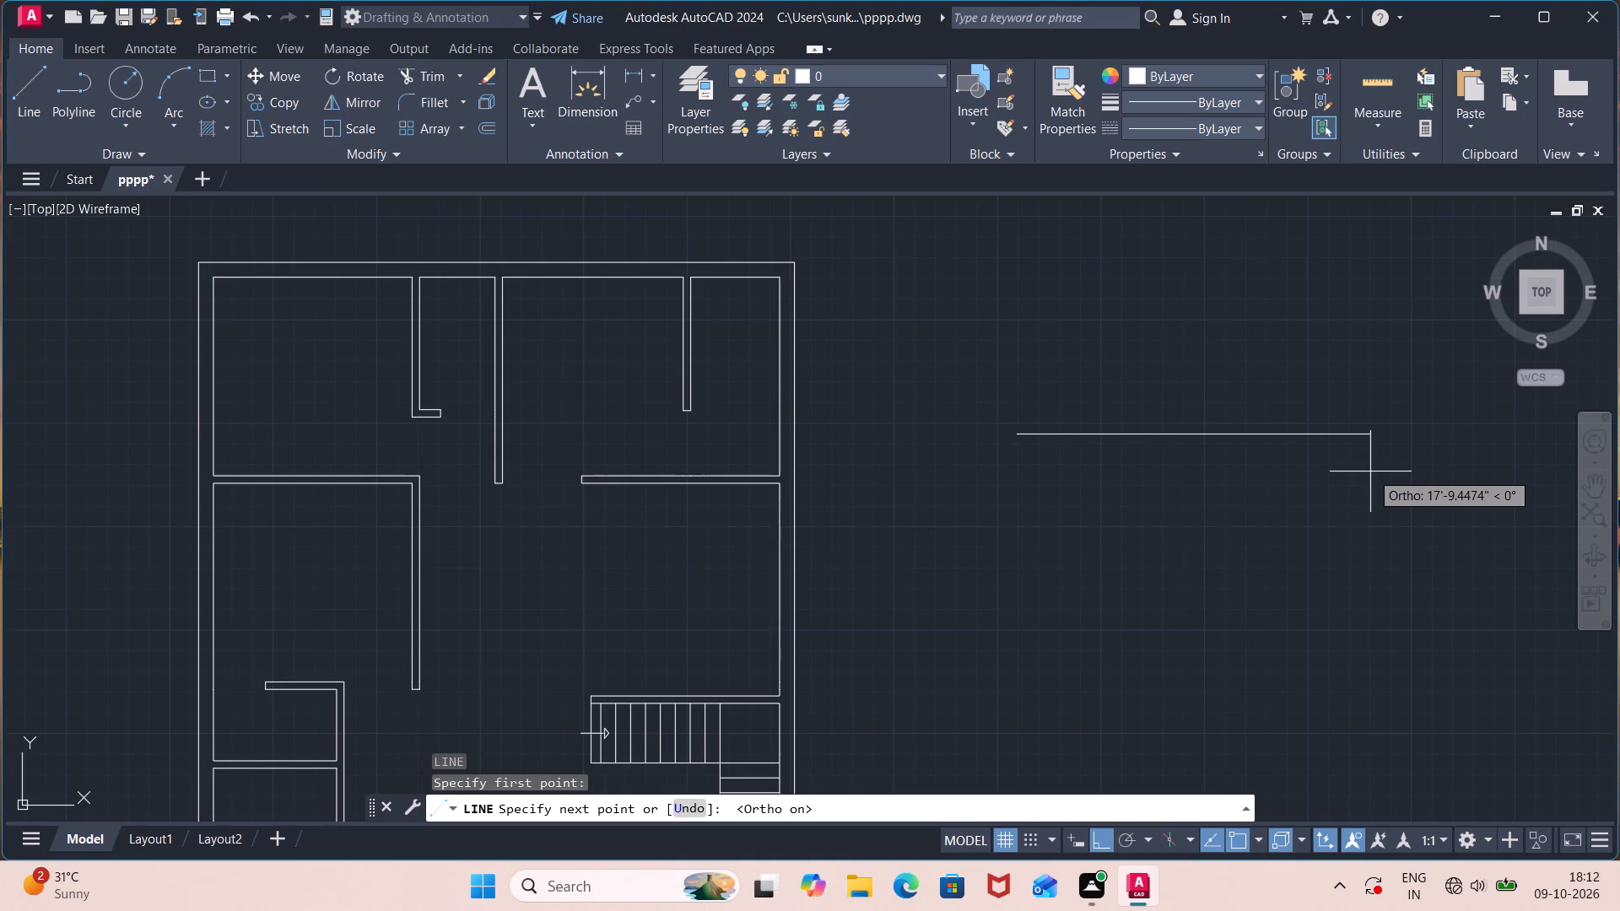
pyautogui.press('4')
pyautogui.write('.5')
pyautogui.press("'")
pyautogui.press('Return')
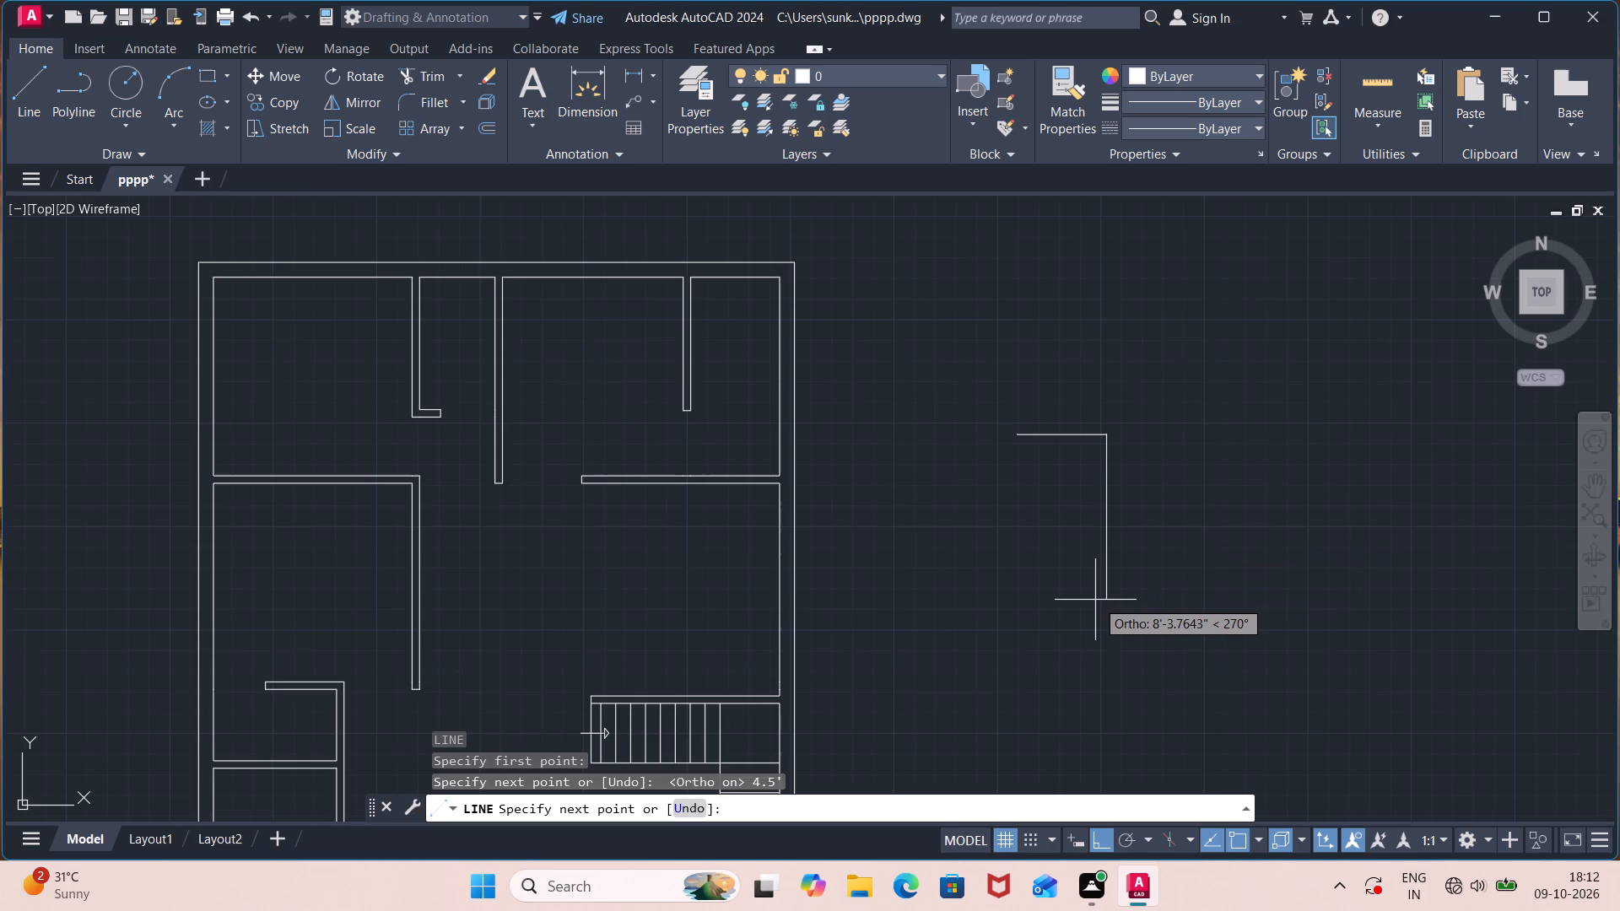
pyautogui.write("6.25'")
pyautogui.press('Return')
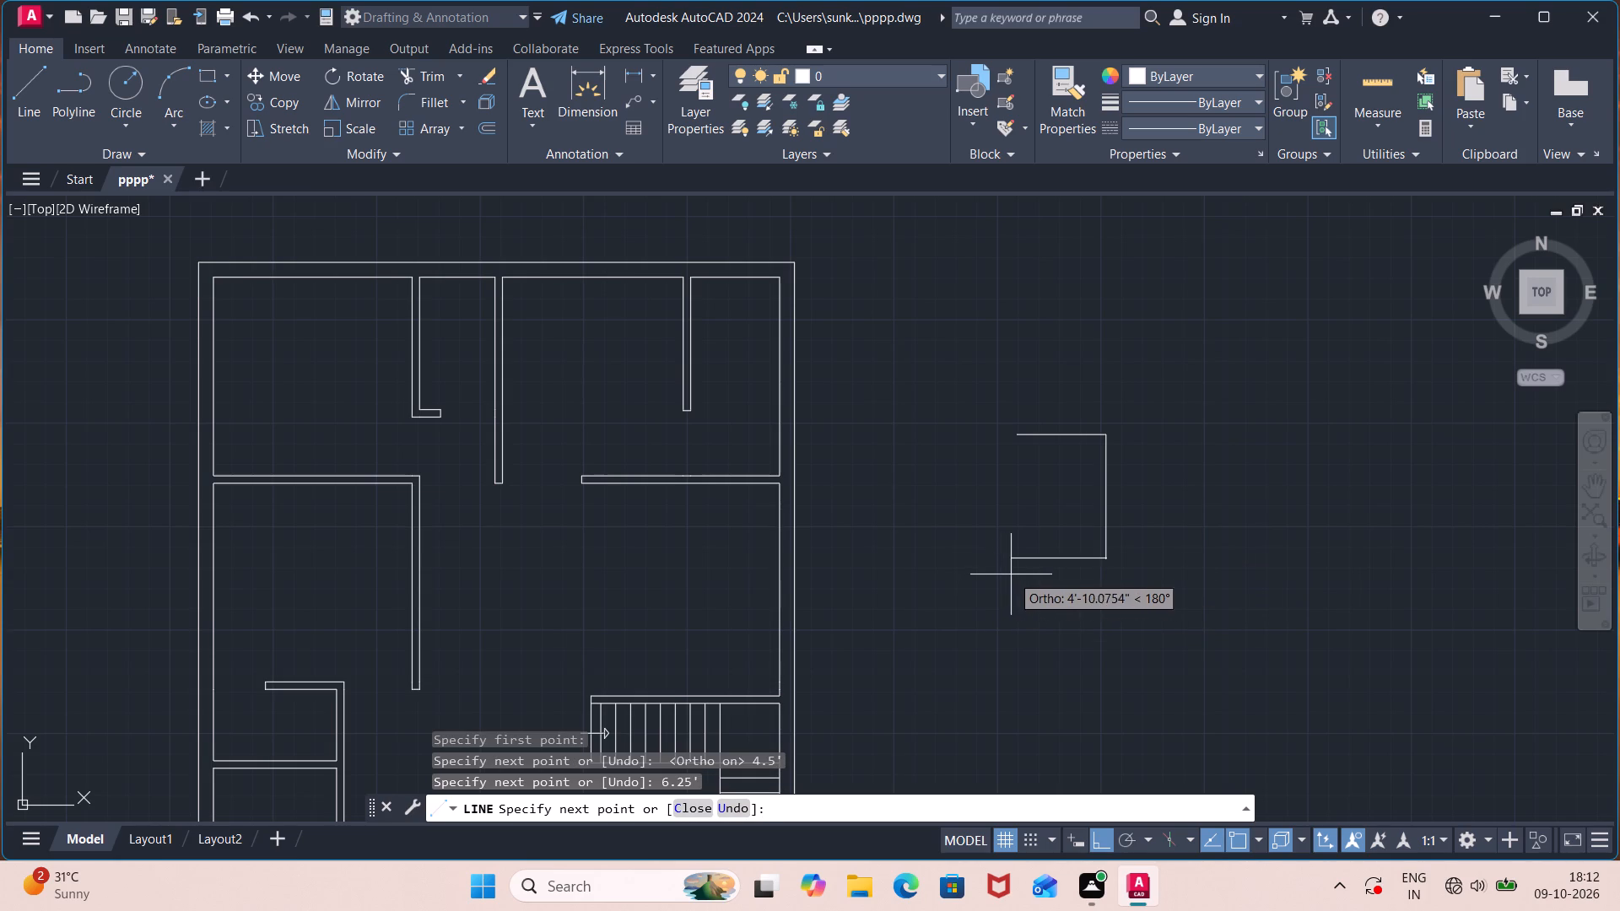
pyautogui.write("4.5'")
pyautogui.press('Return')
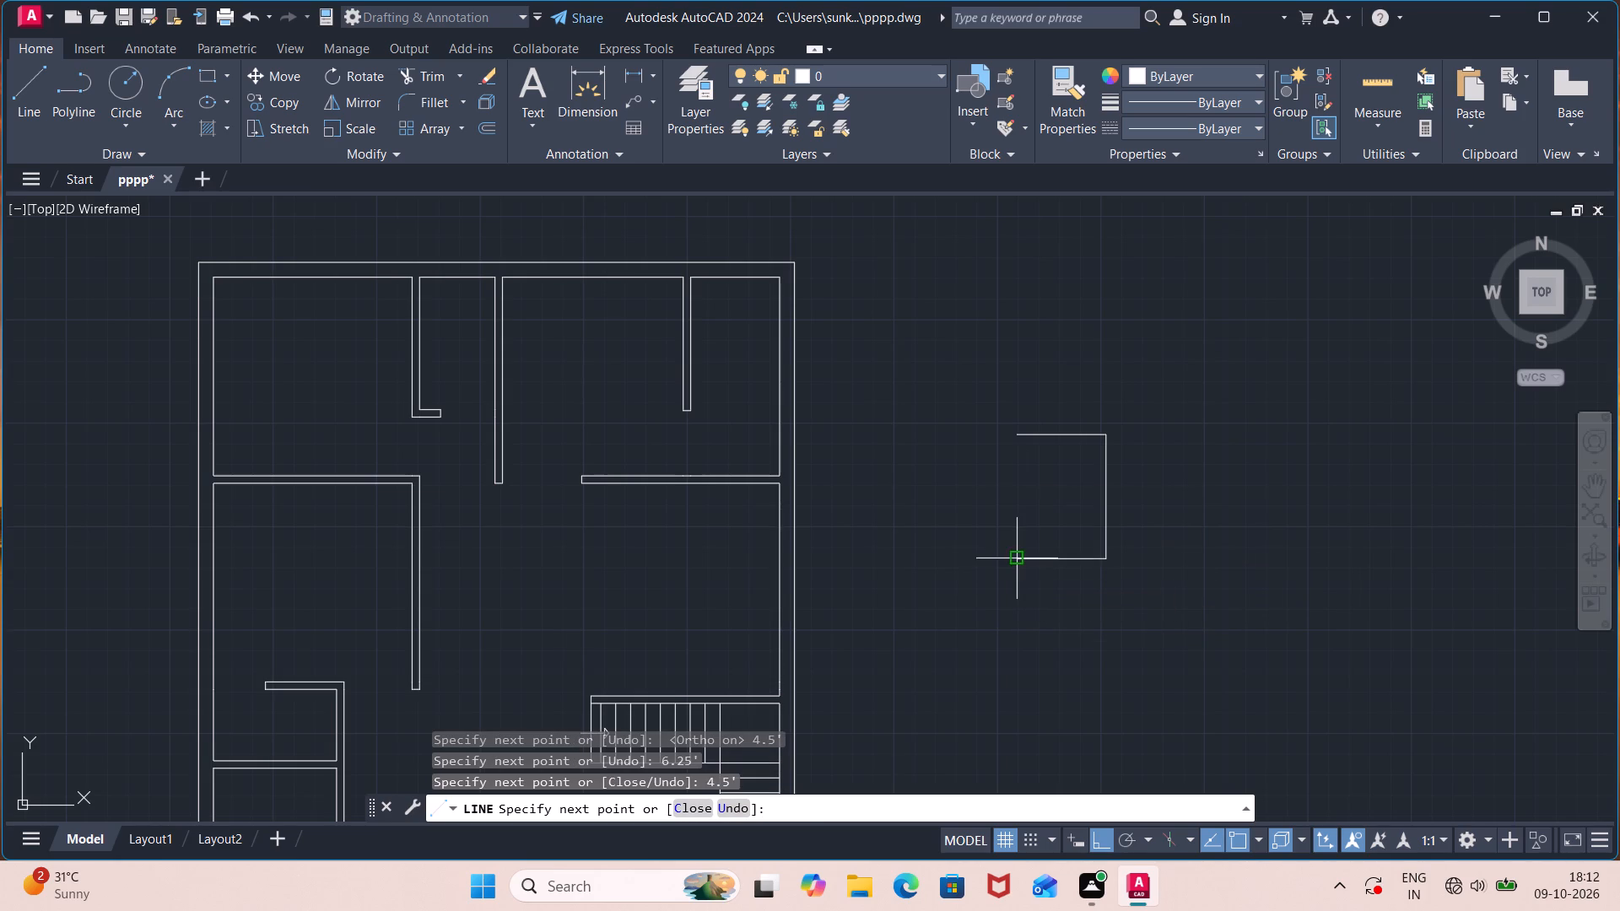
pyautogui.click(1018, 434)
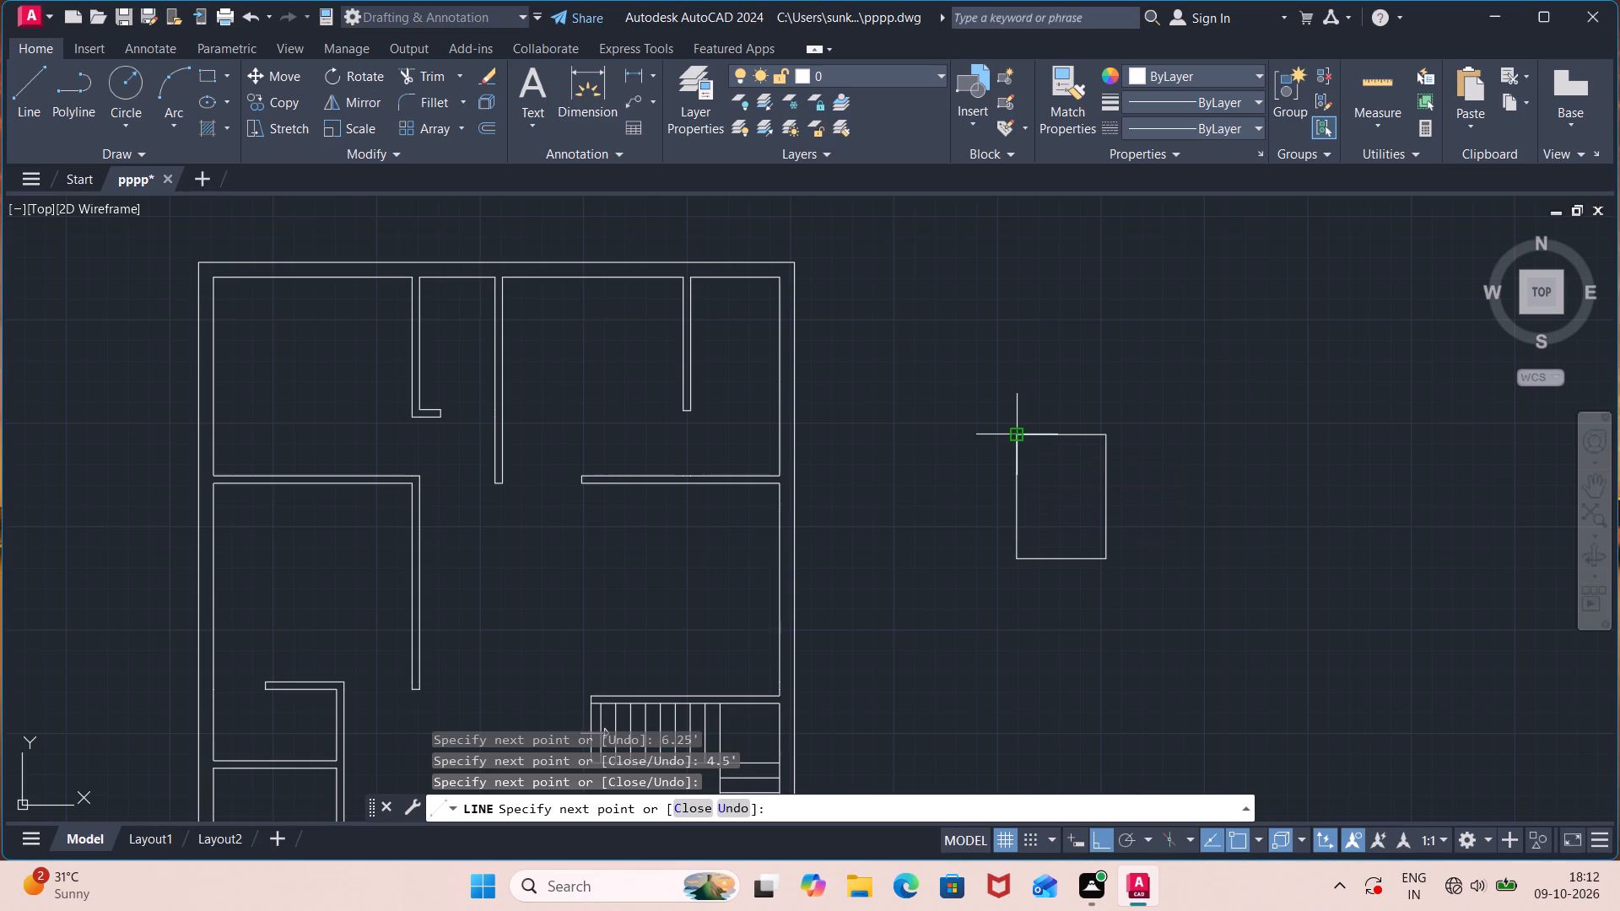
pyautogui.press('Escape')
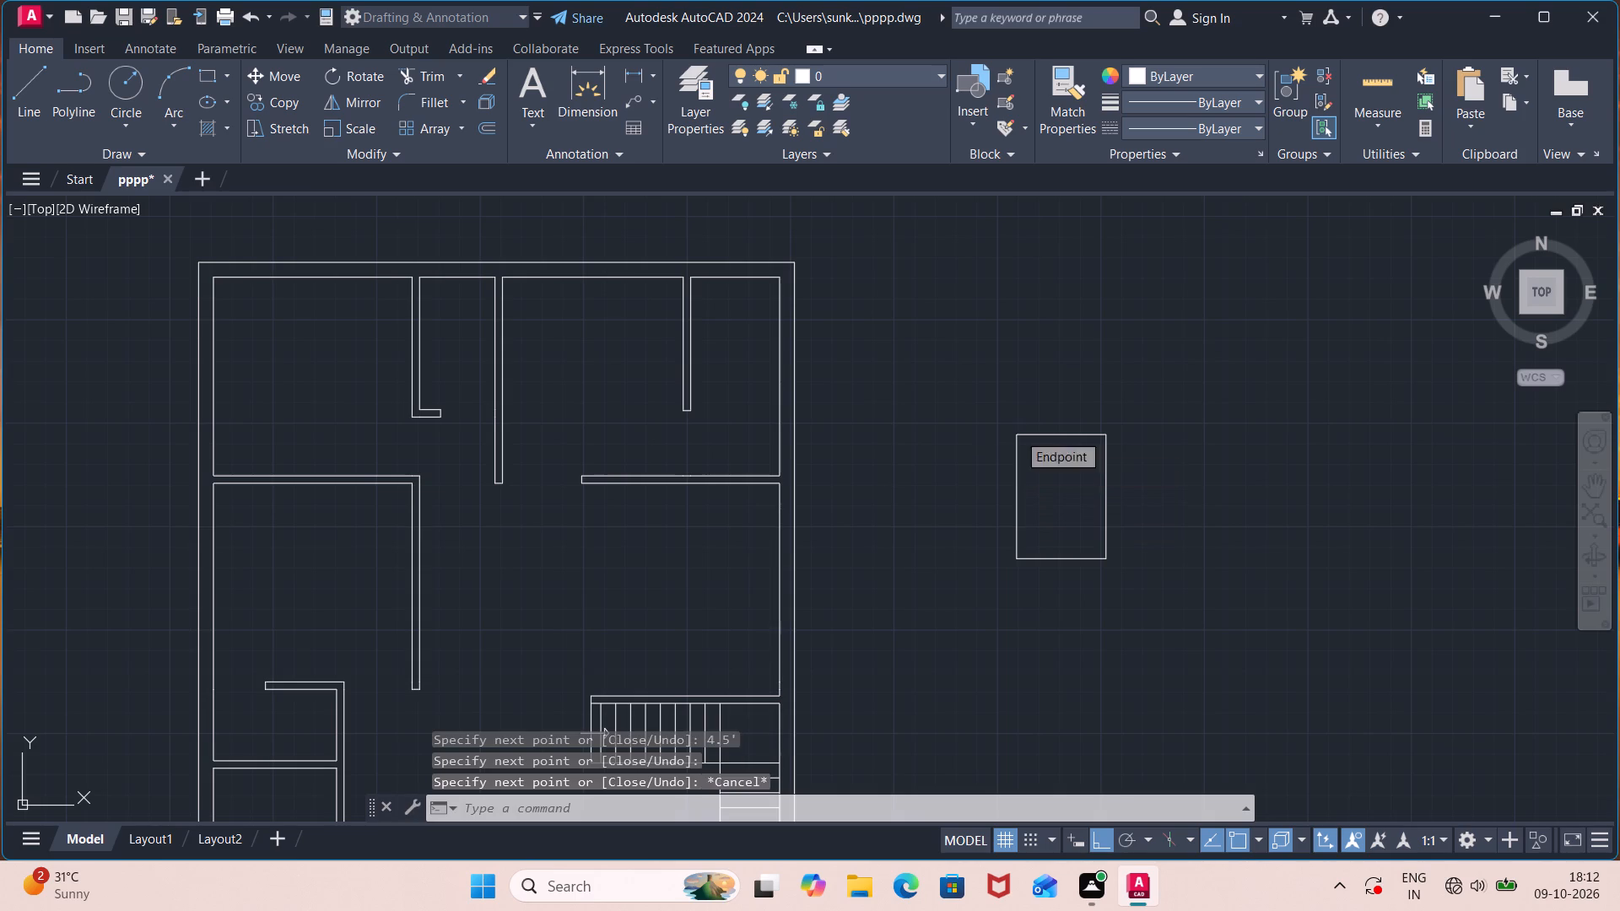
# Offset all four edges of the separate 4.5' by 6.25' rectangle 2" inward to form a double-line frame.
pyautogui.write('off')
pyautogui.press('Return')
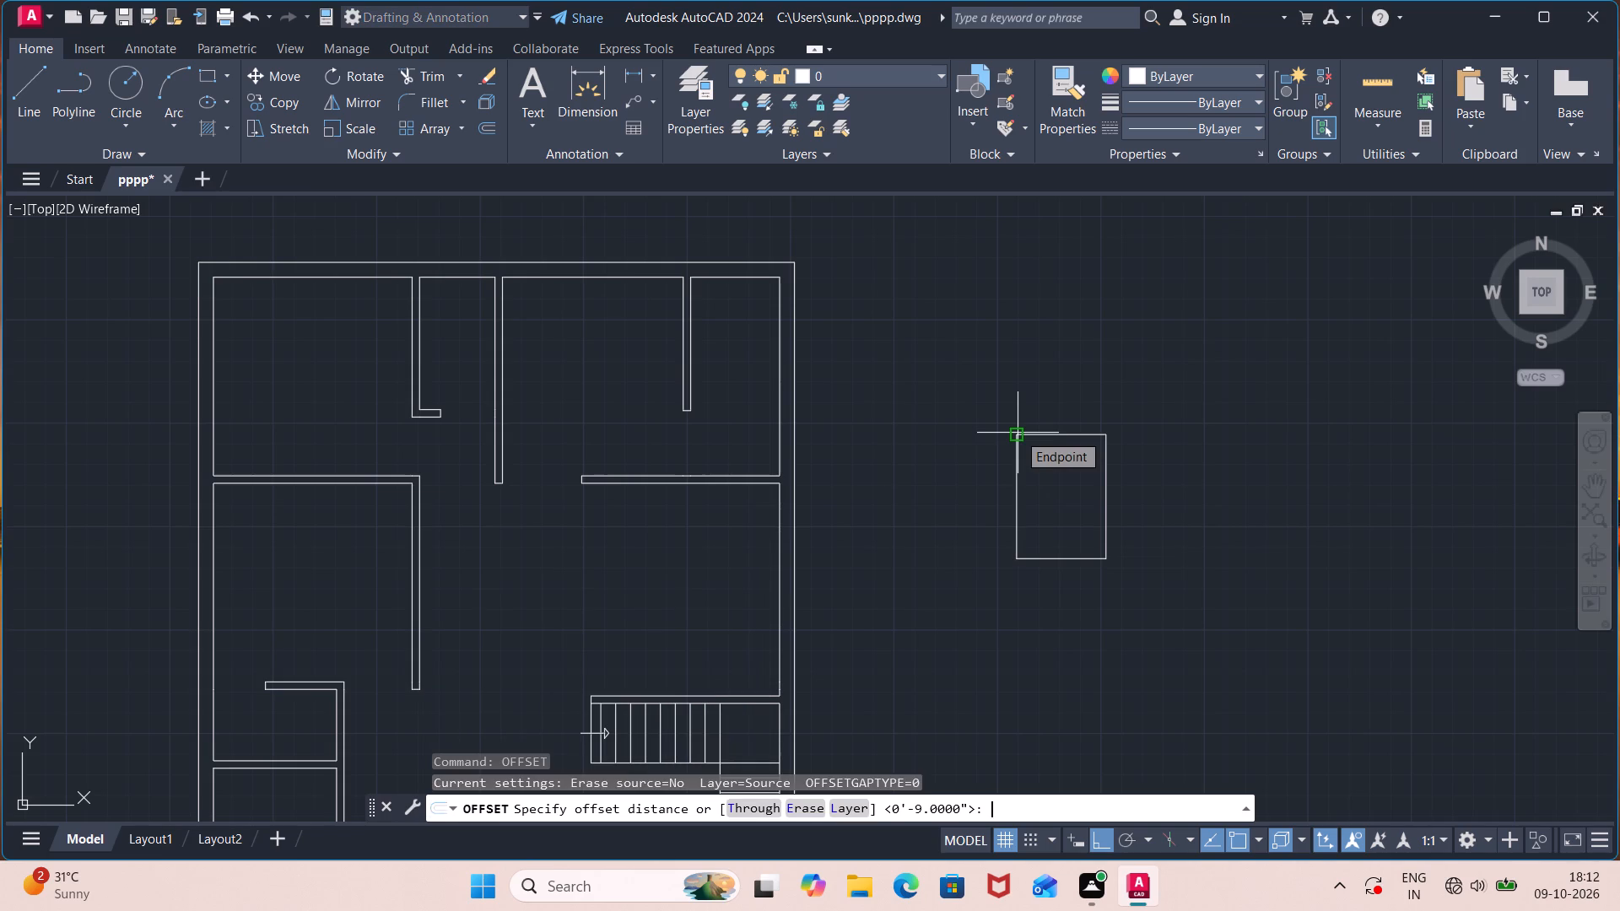
pyautogui.press('2')
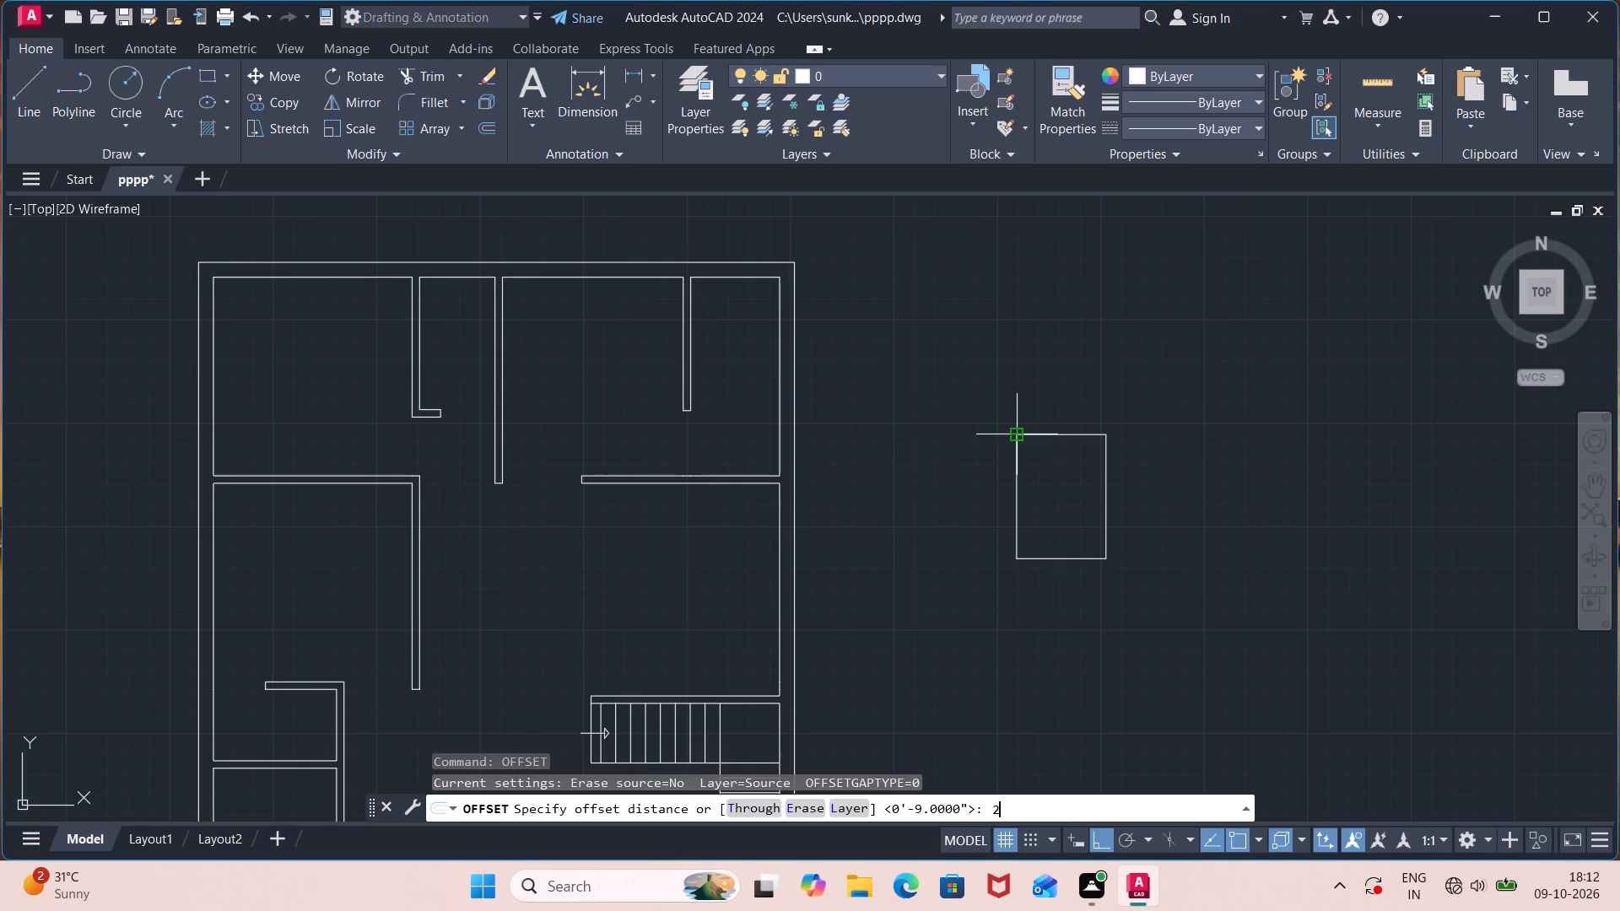
pyautogui.hotkey('shift', '"')
pyautogui.press('Return')
pyautogui.click(1017, 512)
pyautogui.click(1070, 509)
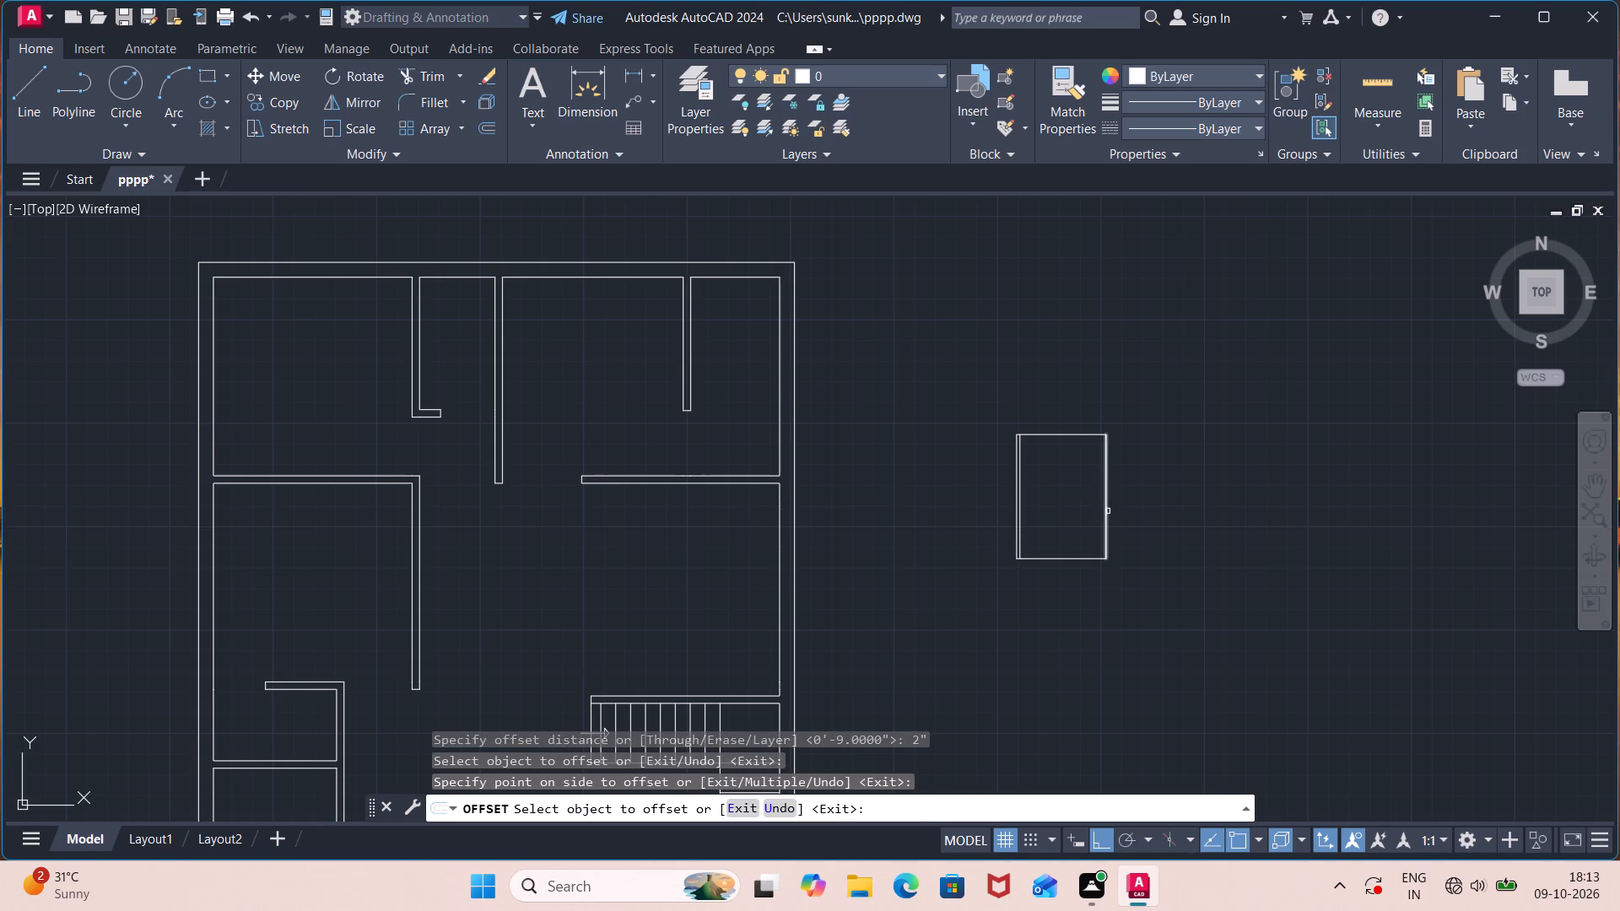
pyautogui.click(1108, 511)
pyautogui.click(1057, 521)
pyautogui.click(1083, 435)
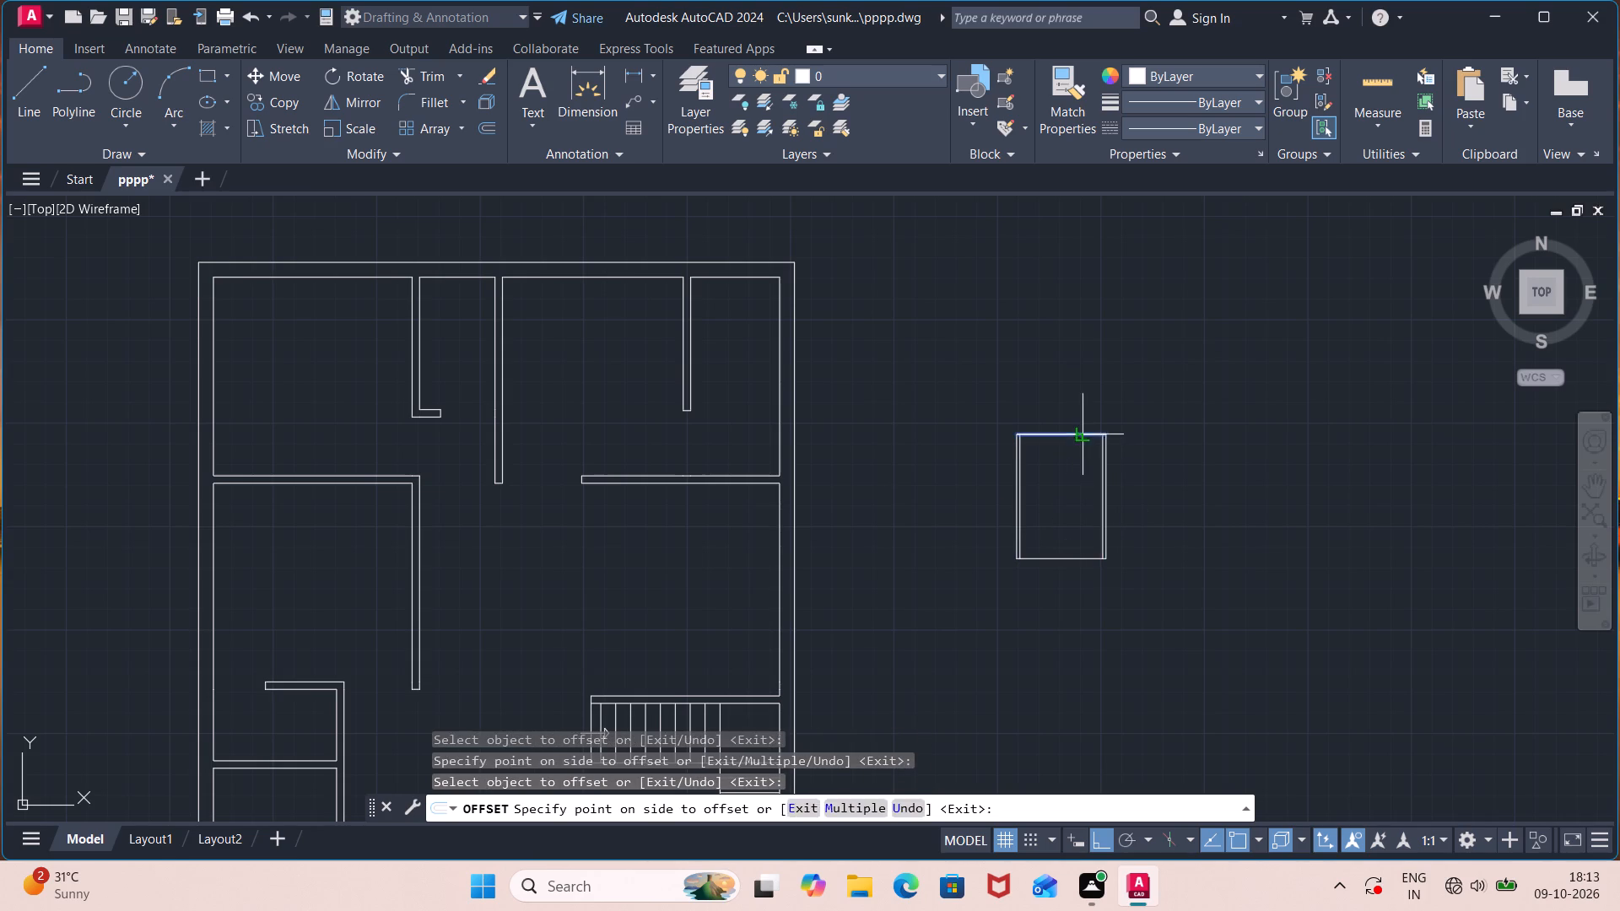
pyautogui.click(1080, 482)
pyautogui.click(1072, 556)
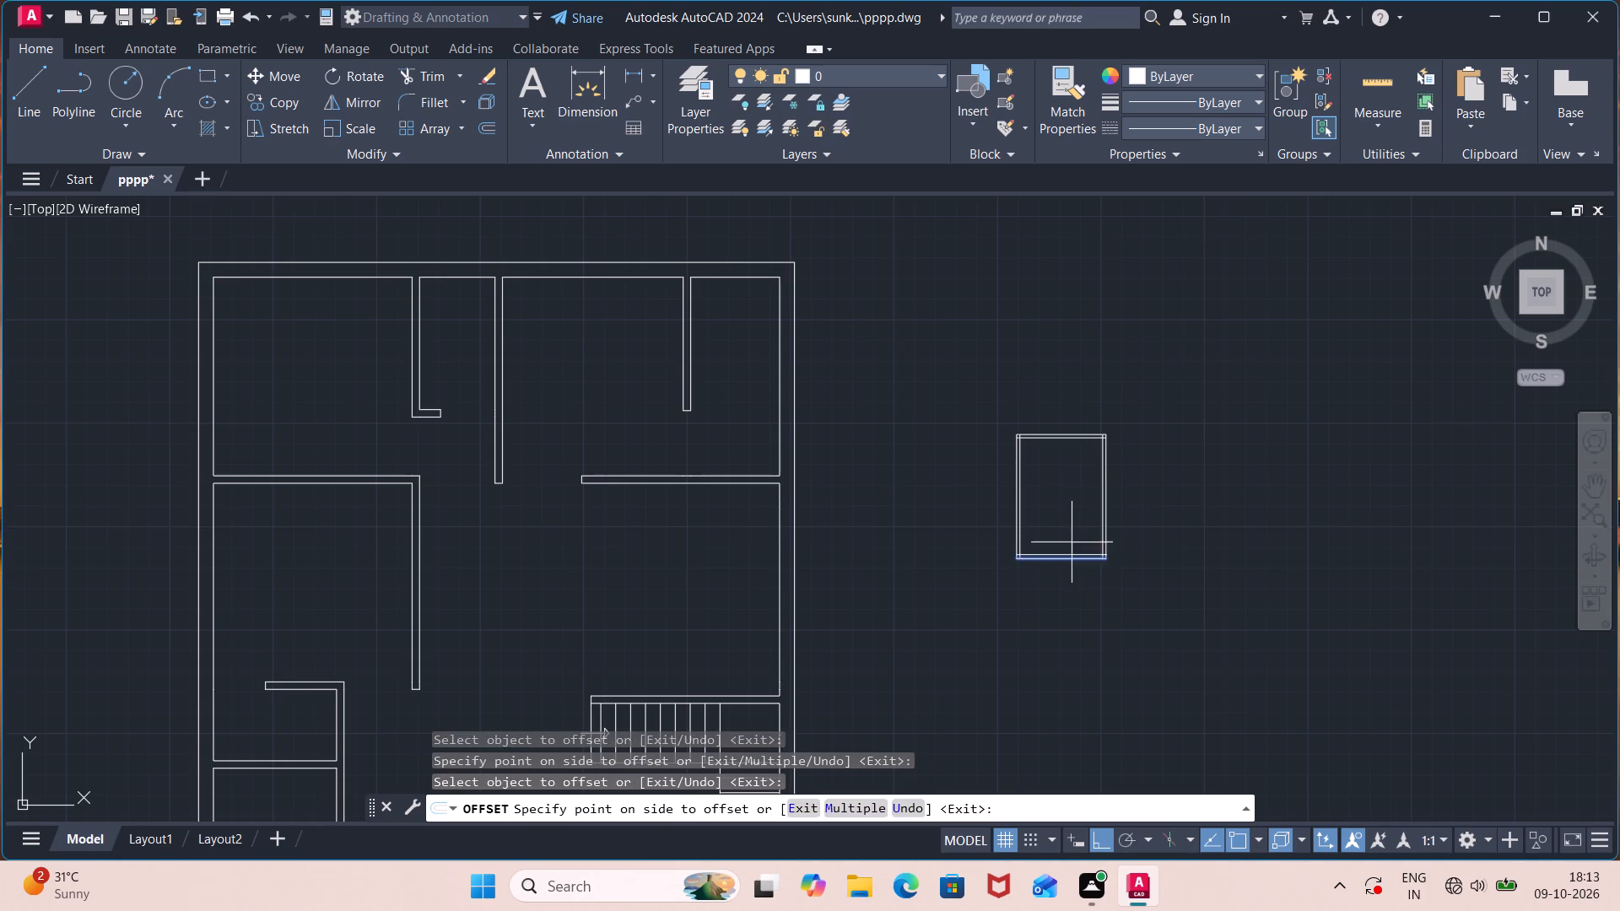
pyautogui.click(1072, 530)
pyautogui.scroll(2, 1064, 518)
pyautogui.moveTo(1064, 518); pyautogui.dragTo(1104, 662, button='middle')
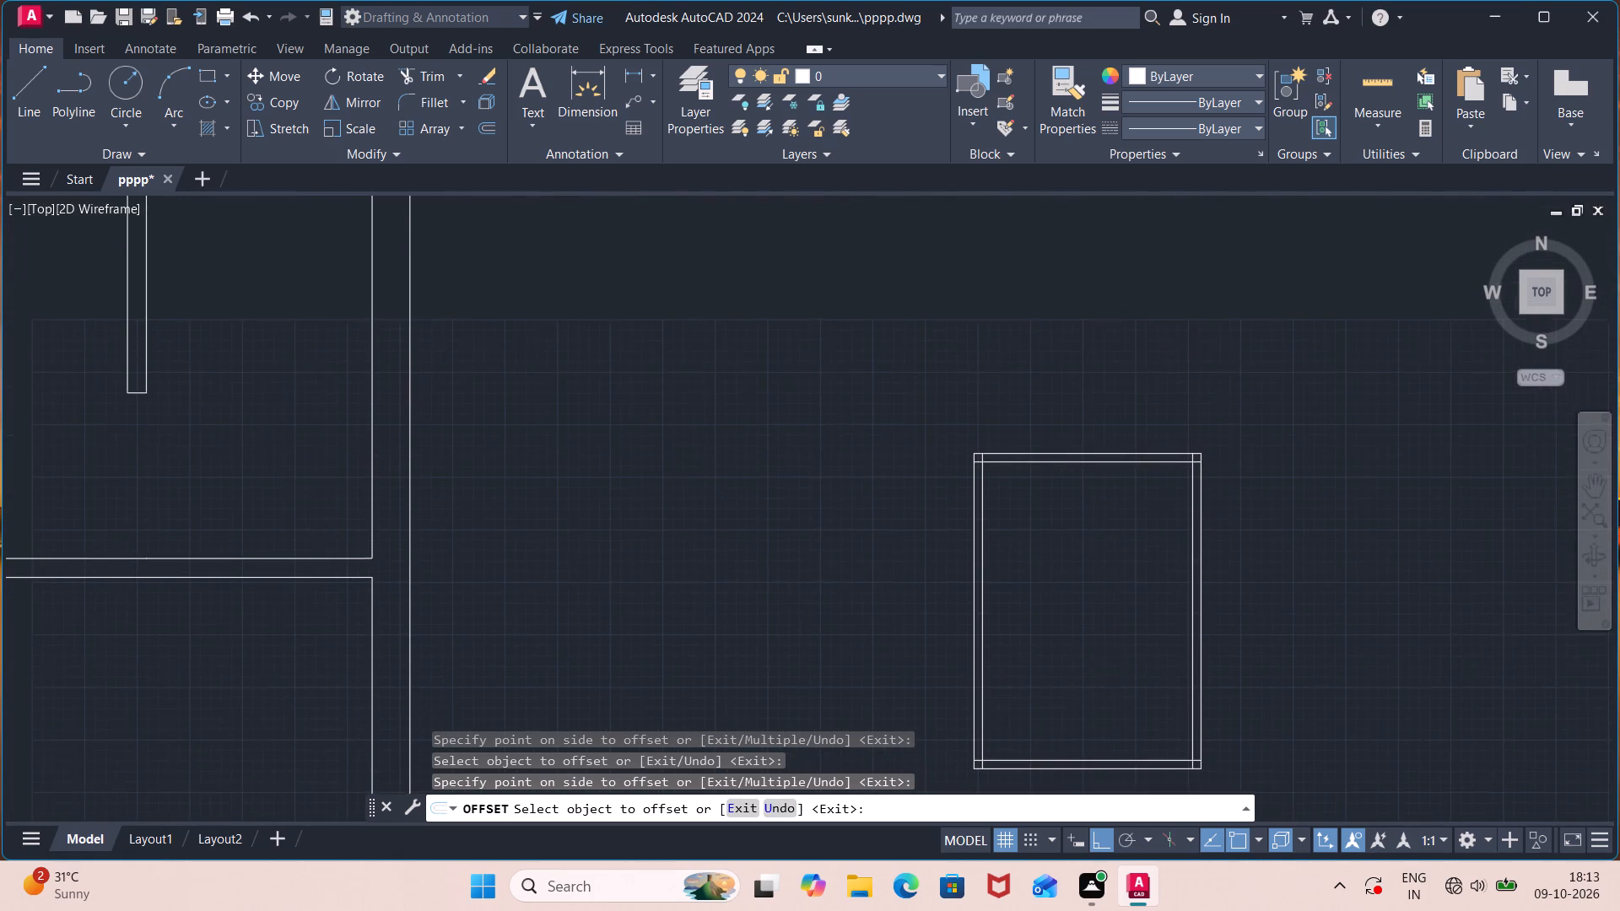
pyautogui.press('Escape')
# Trim the overlapping ends of the inner offset lines at all four corners of the rectangular frame.
pyautogui.write('tr')
pyautogui.press('Return')
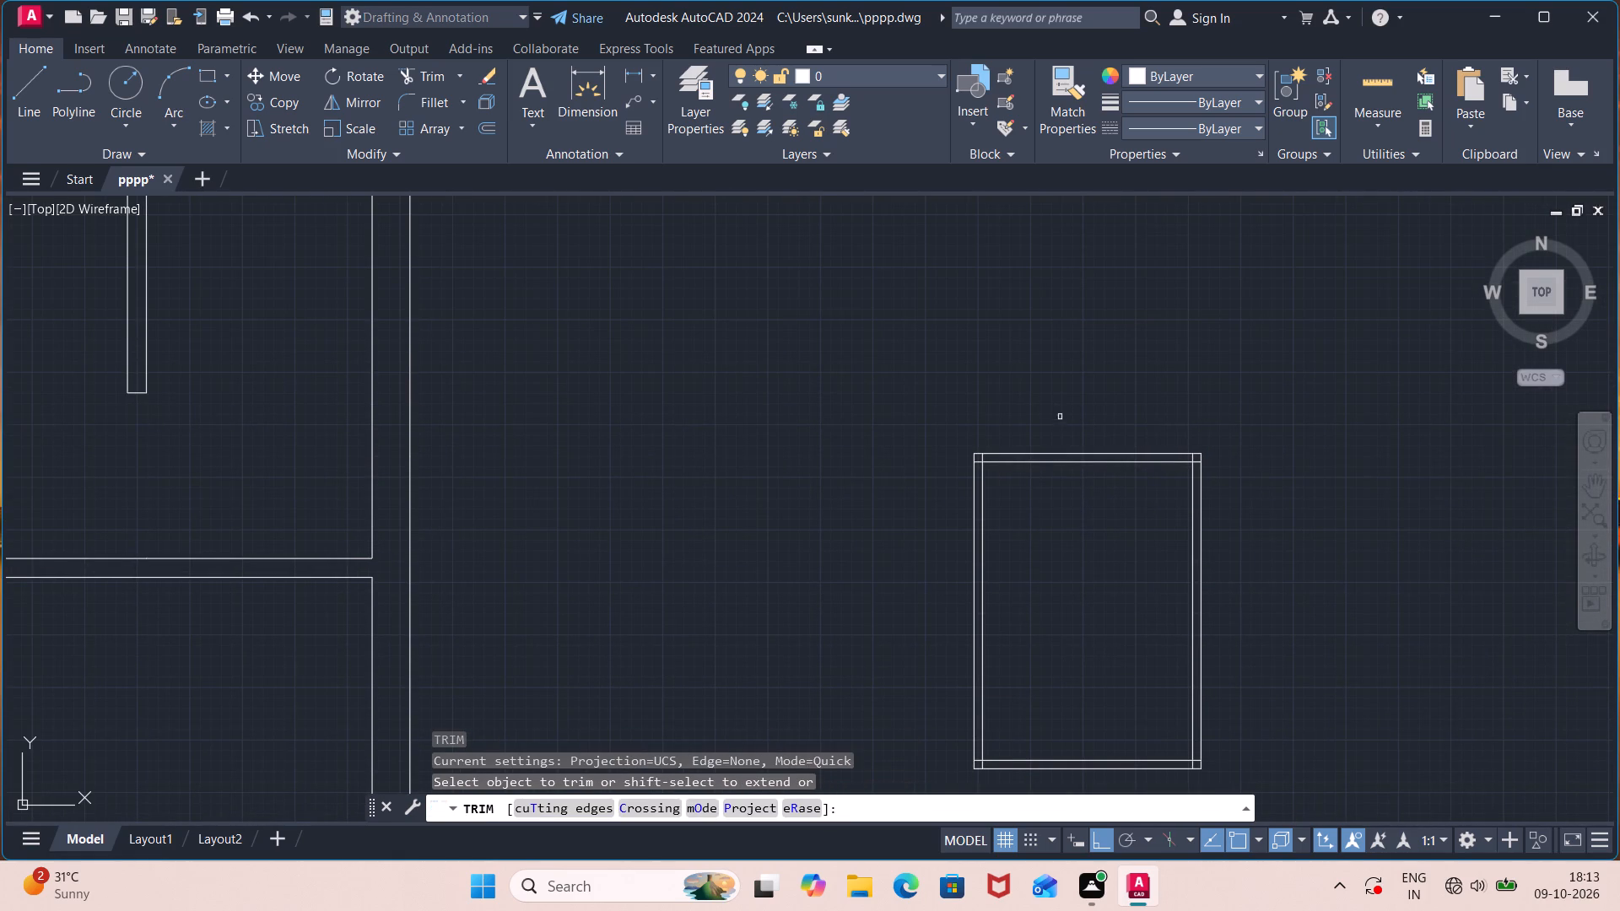
pyautogui.scroll(4, 1043, 412)
pyautogui.scroll(-2, 860, 577)
pyautogui.moveTo(852, 583); pyautogui.dragTo(939, 512, button='middle')
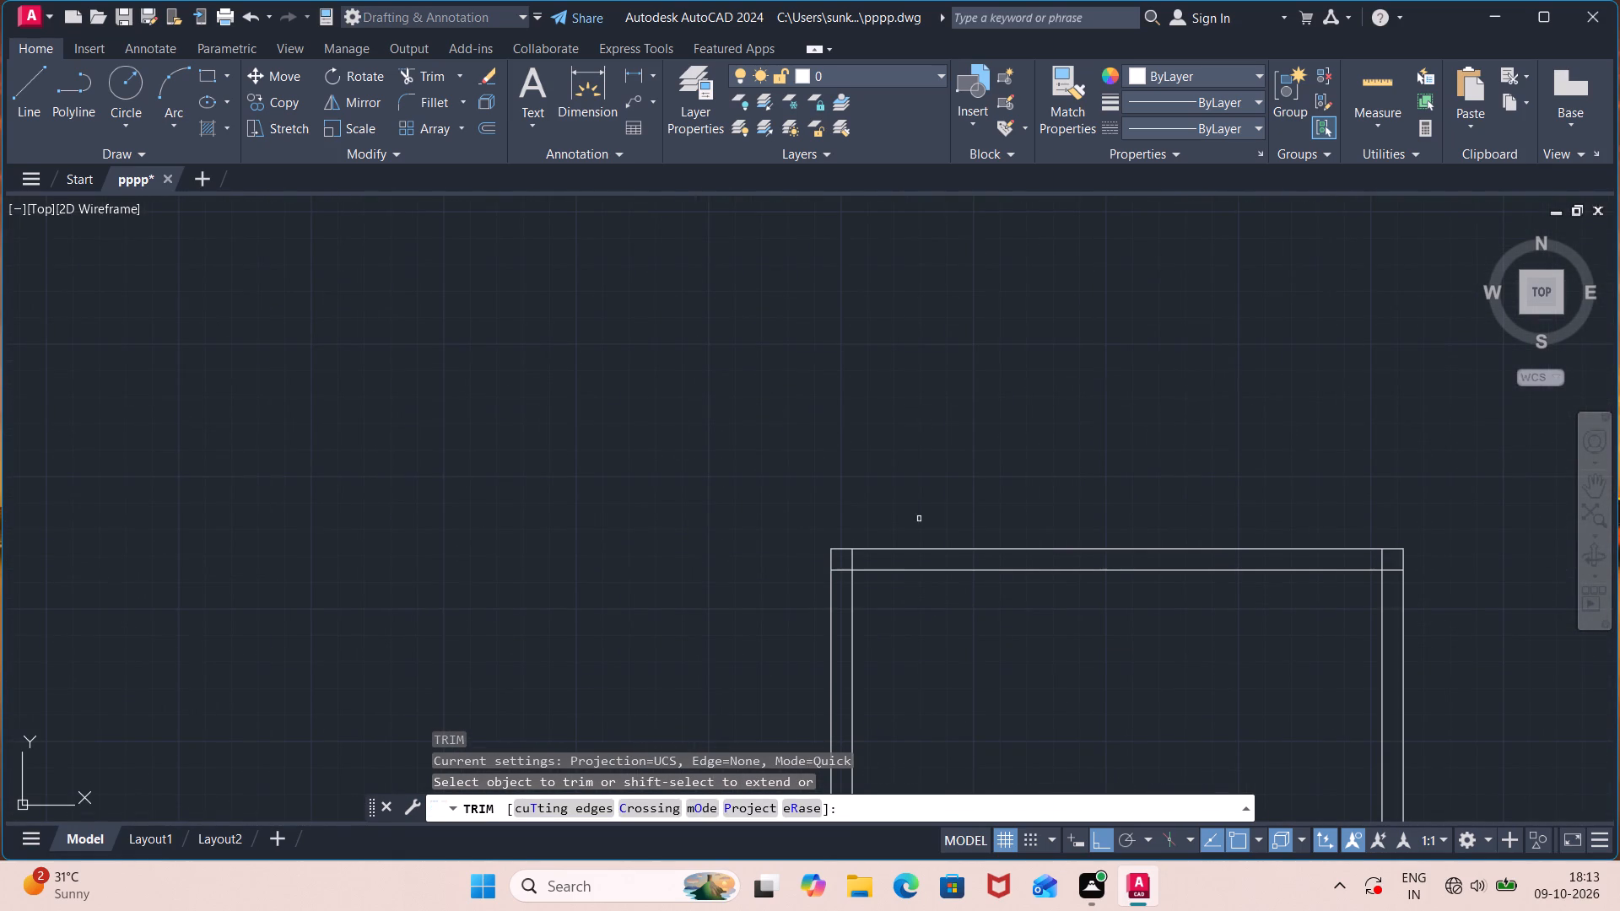
pyautogui.click(852, 558)
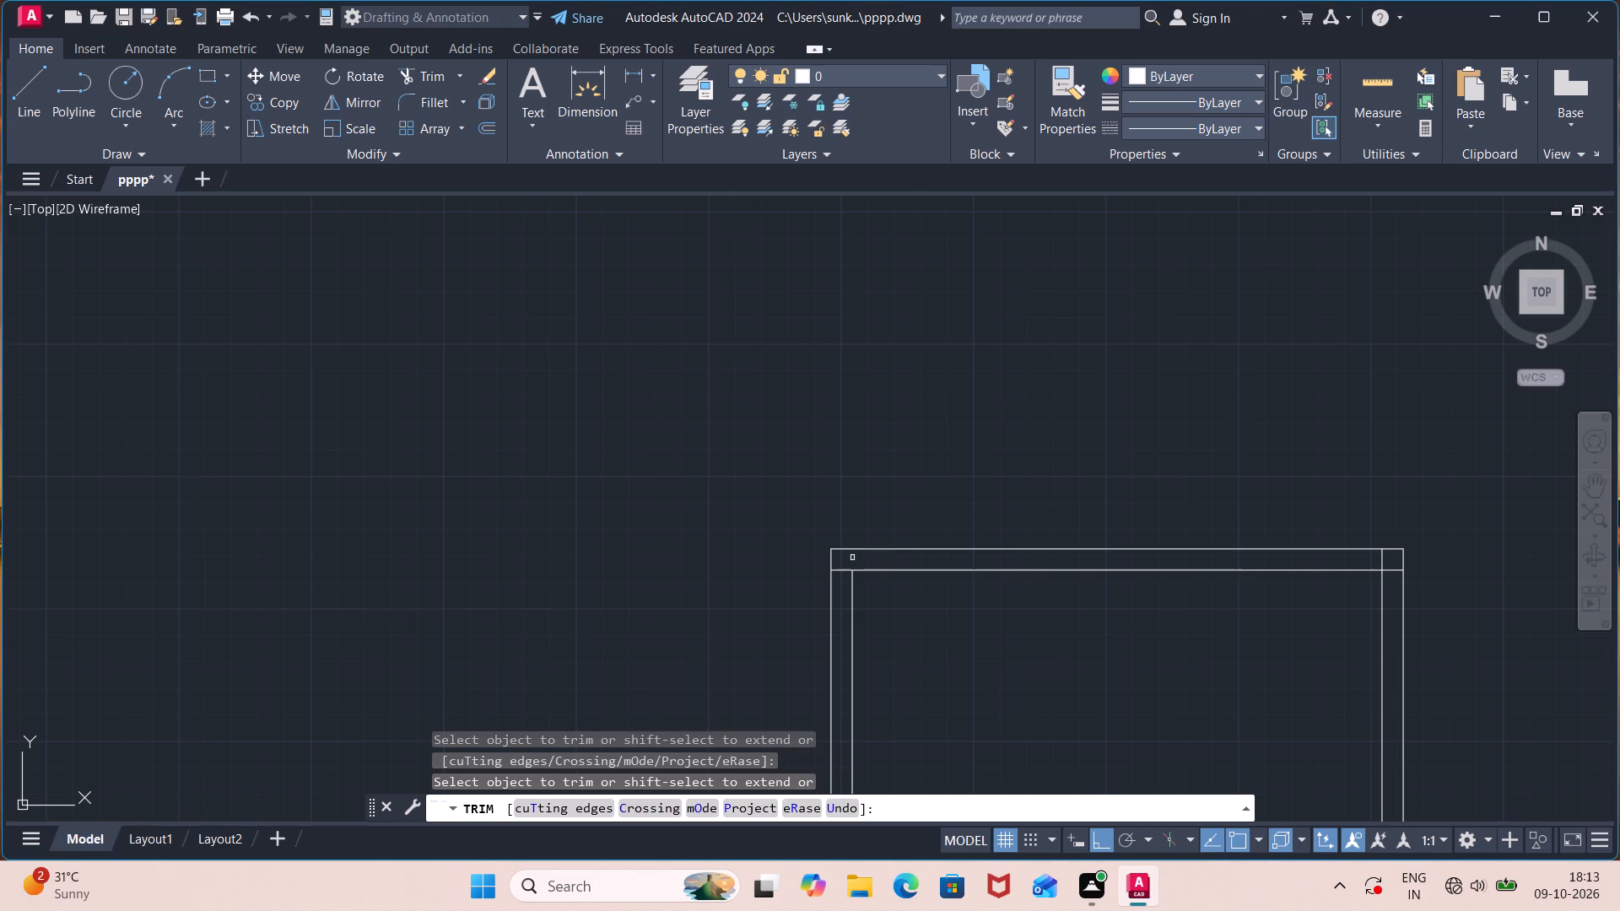
pyautogui.click(838, 572)
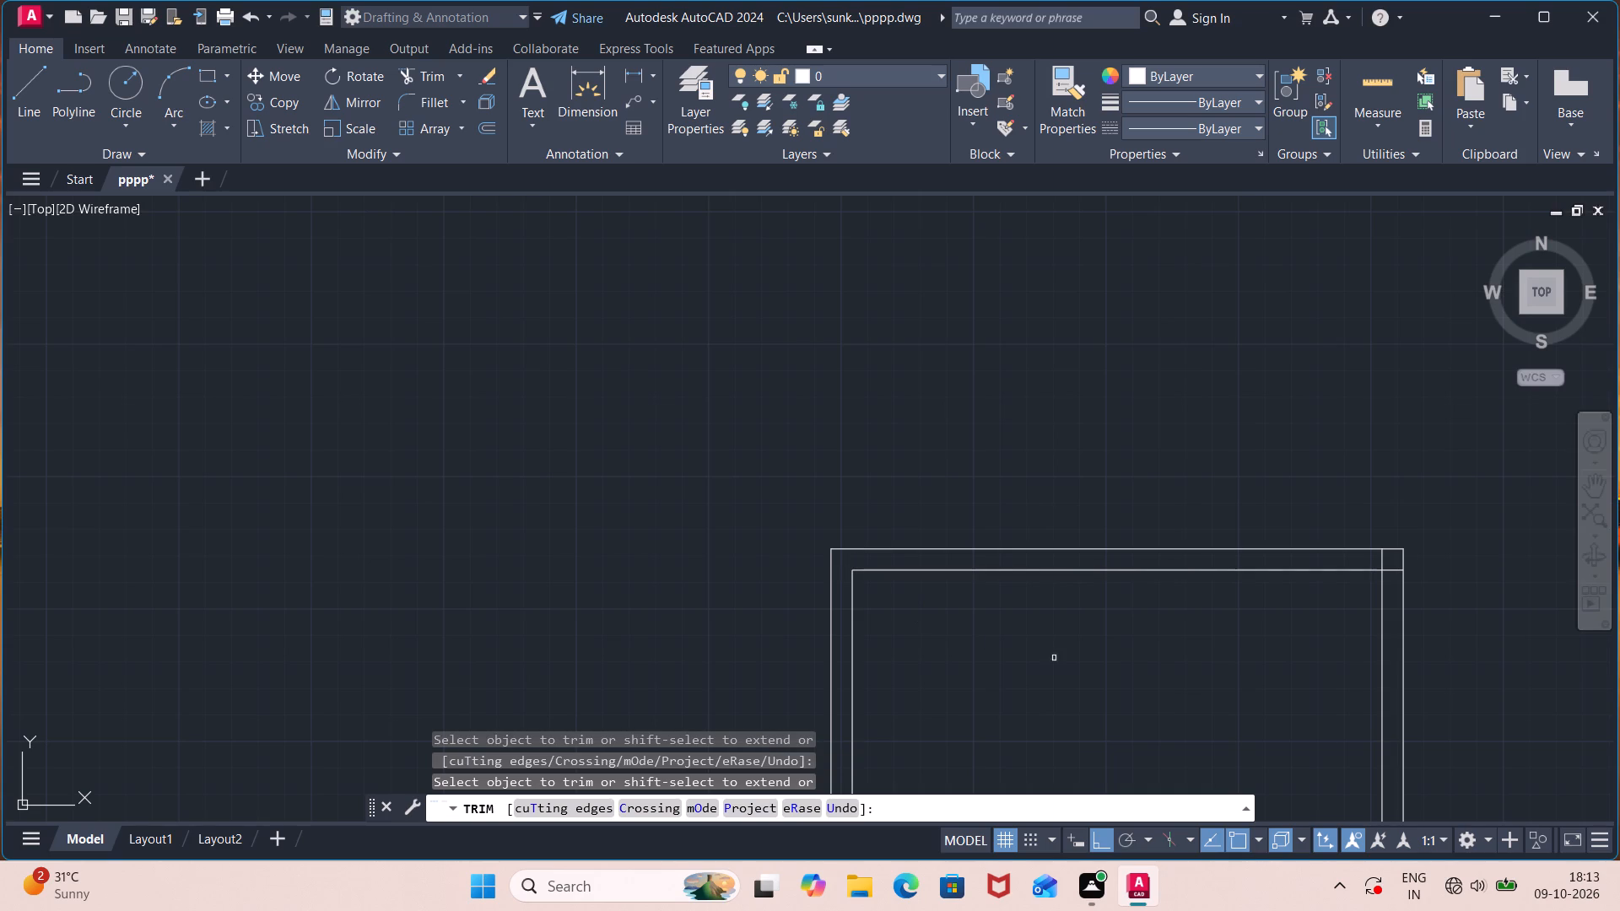
pyautogui.click(1397, 569)
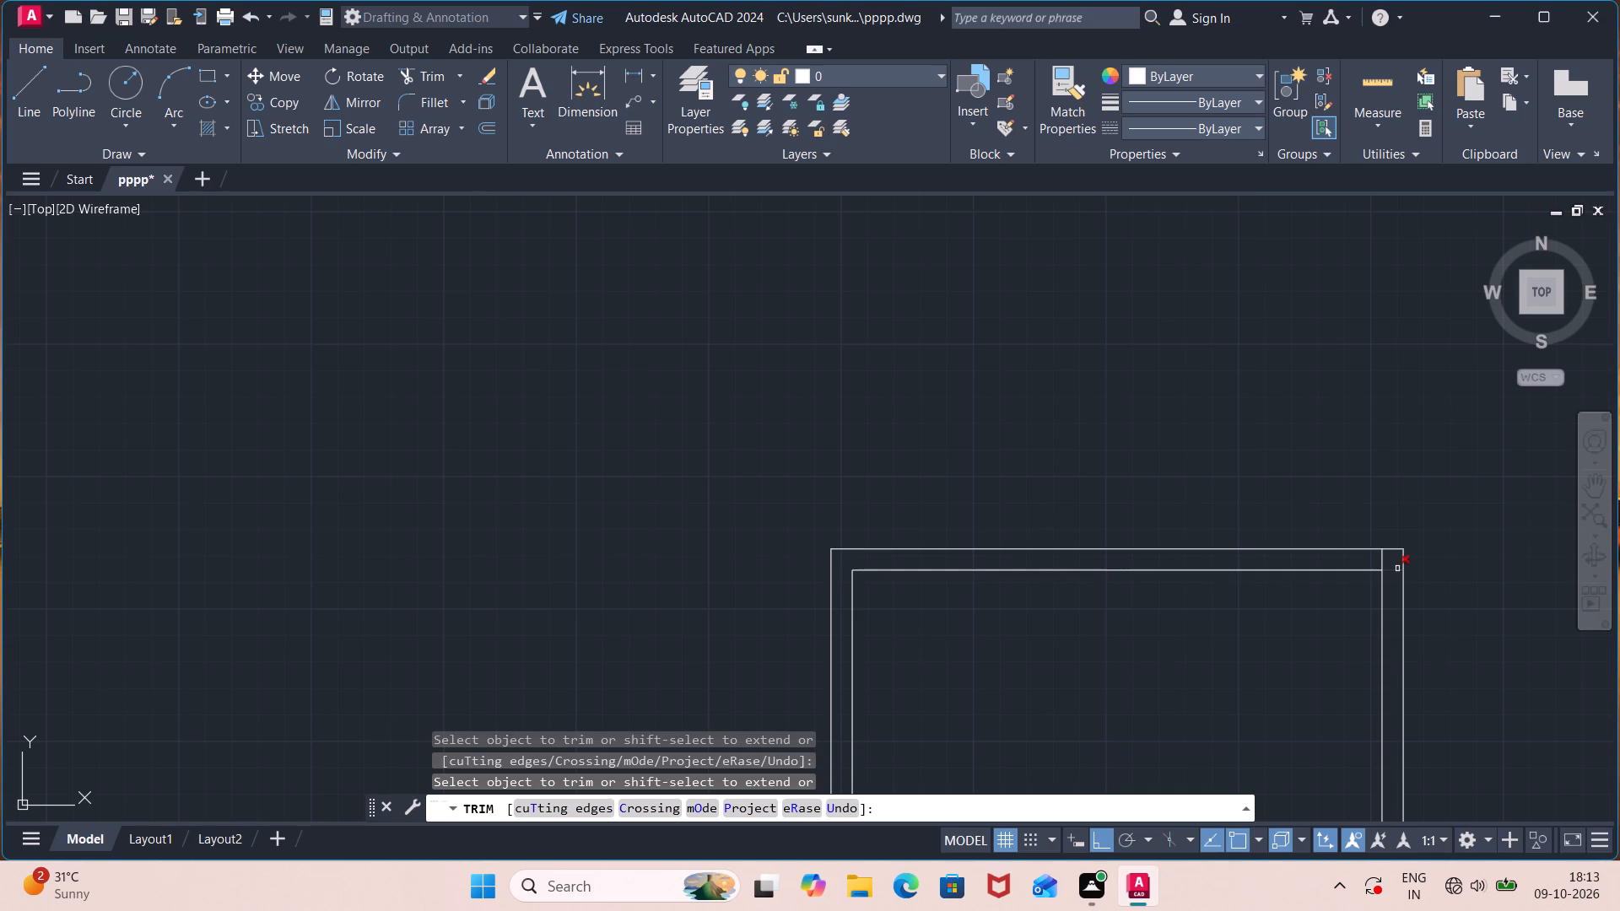
pyautogui.click(1380, 559)
pyautogui.scroll(-2, 1306, 662)
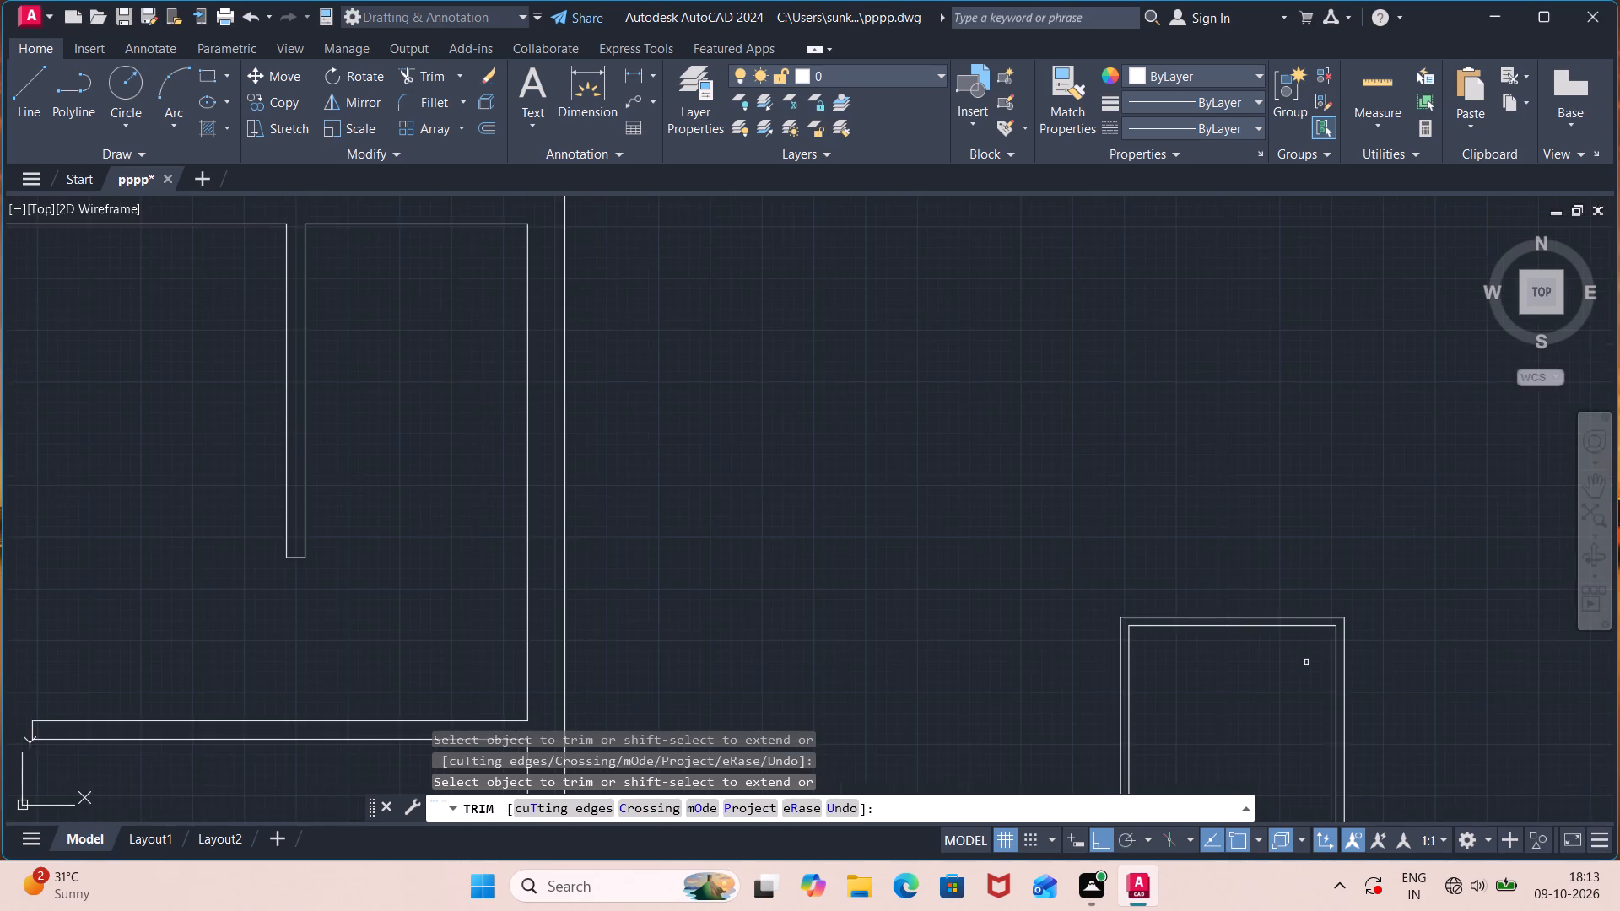
pyautogui.moveTo(1306, 662); pyautogui.dragTo(1083, 322, button='middle')
pyautogui.scroll(3, 1104, 548)
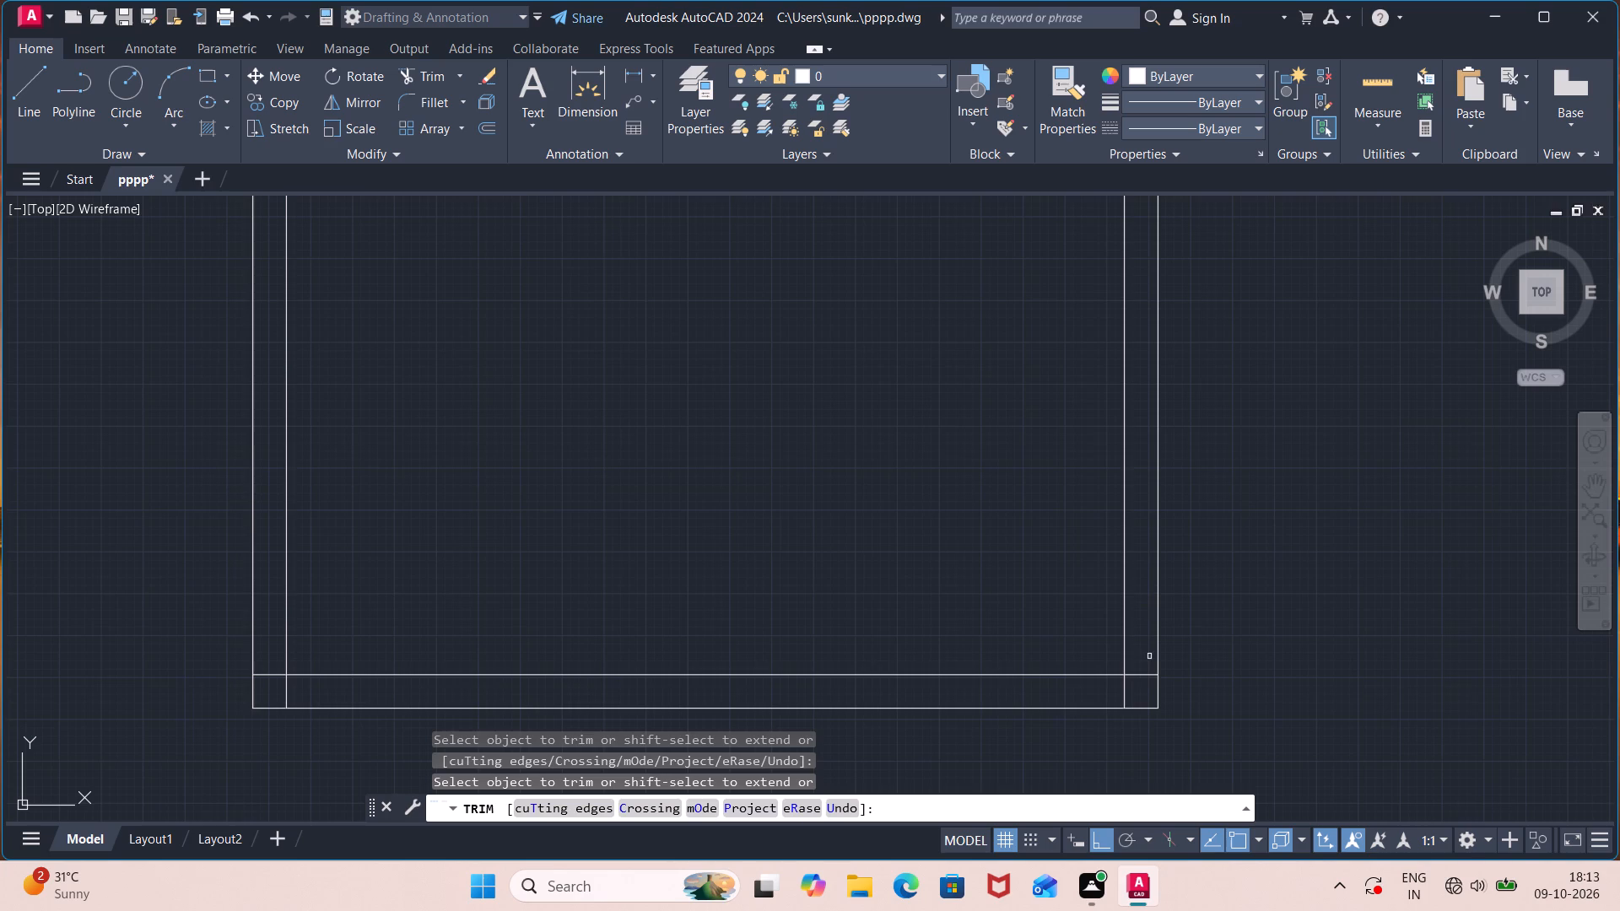
pyautogui.click(1142, 675)
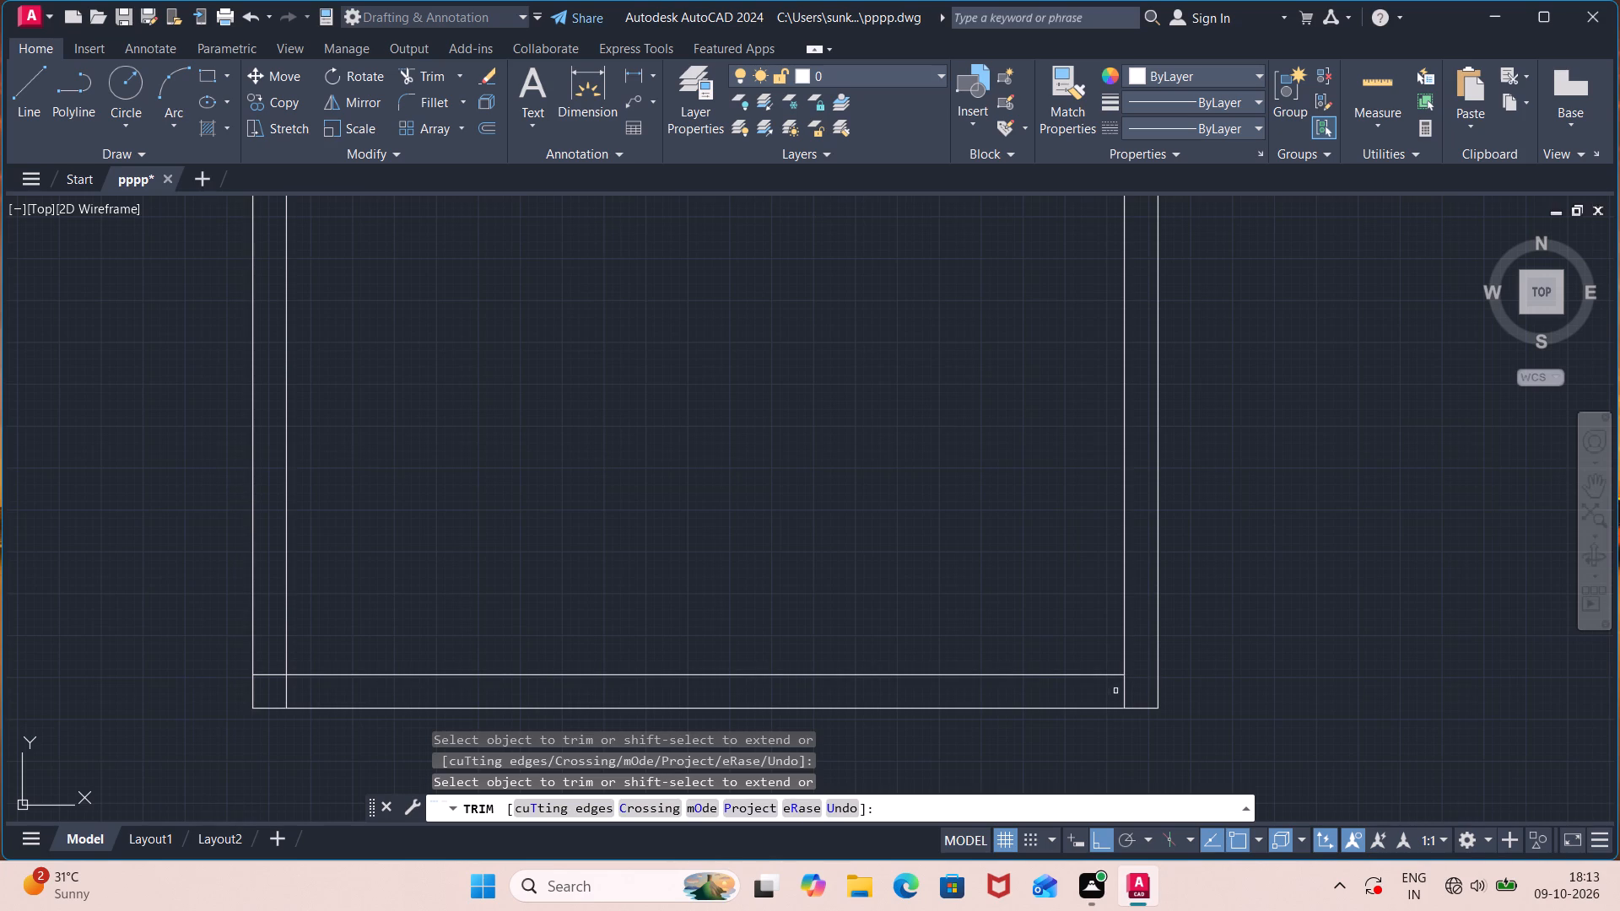
pyautogui.click(1126, 690)
pyautogui.click(270, 678)
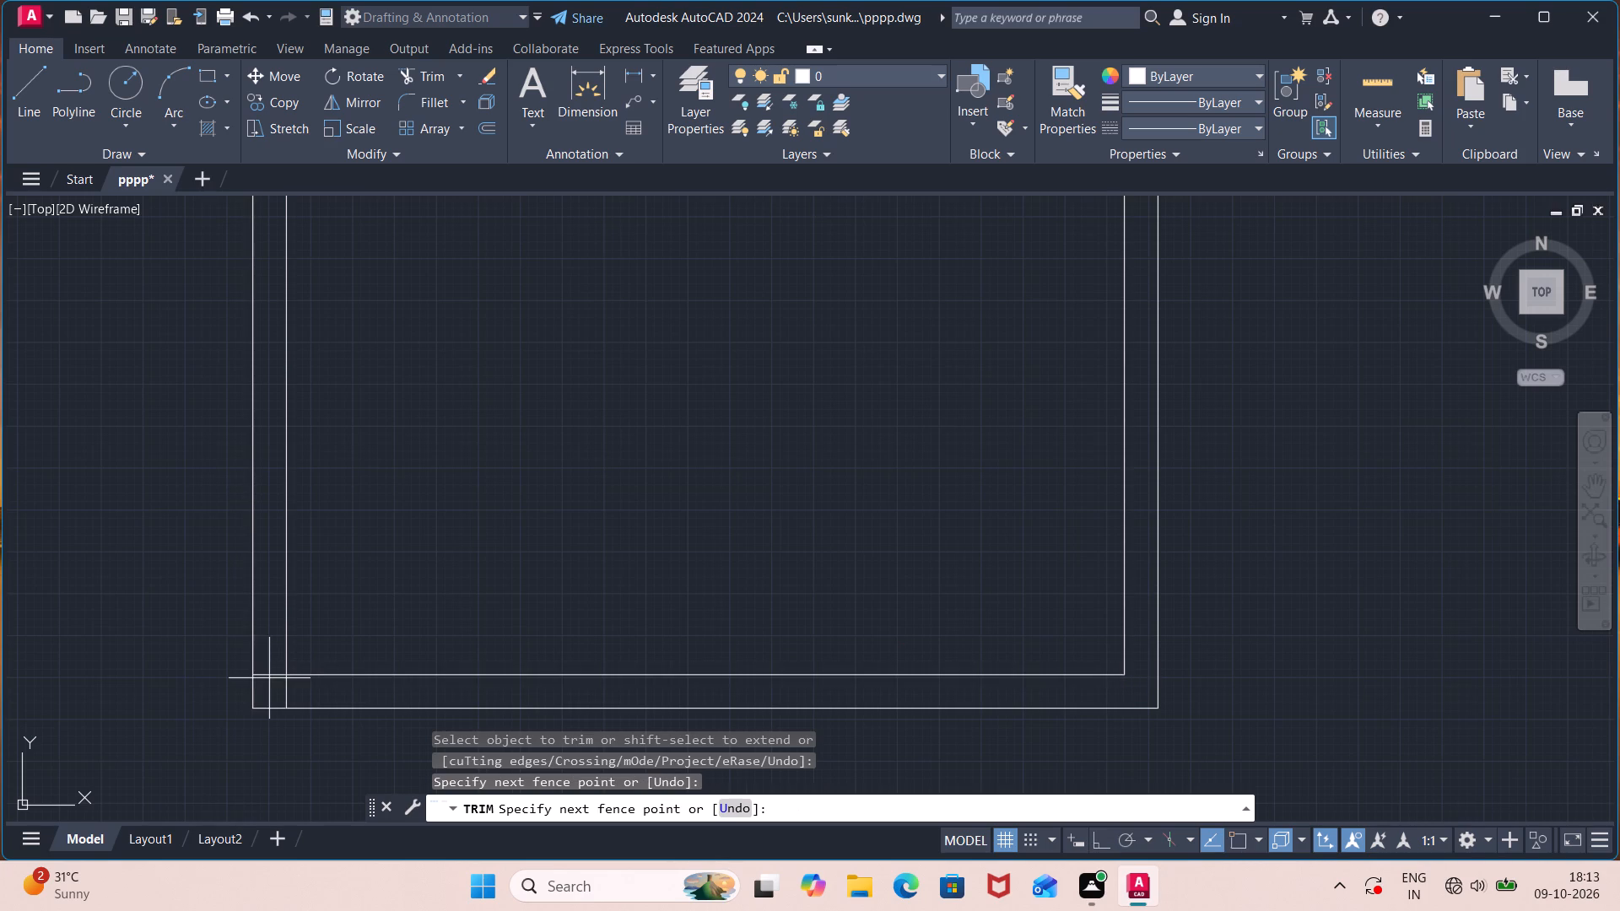
pyautogui.click(264, 668)
pyautogui.click(267, 687)
pyautogui.click(299, 700)
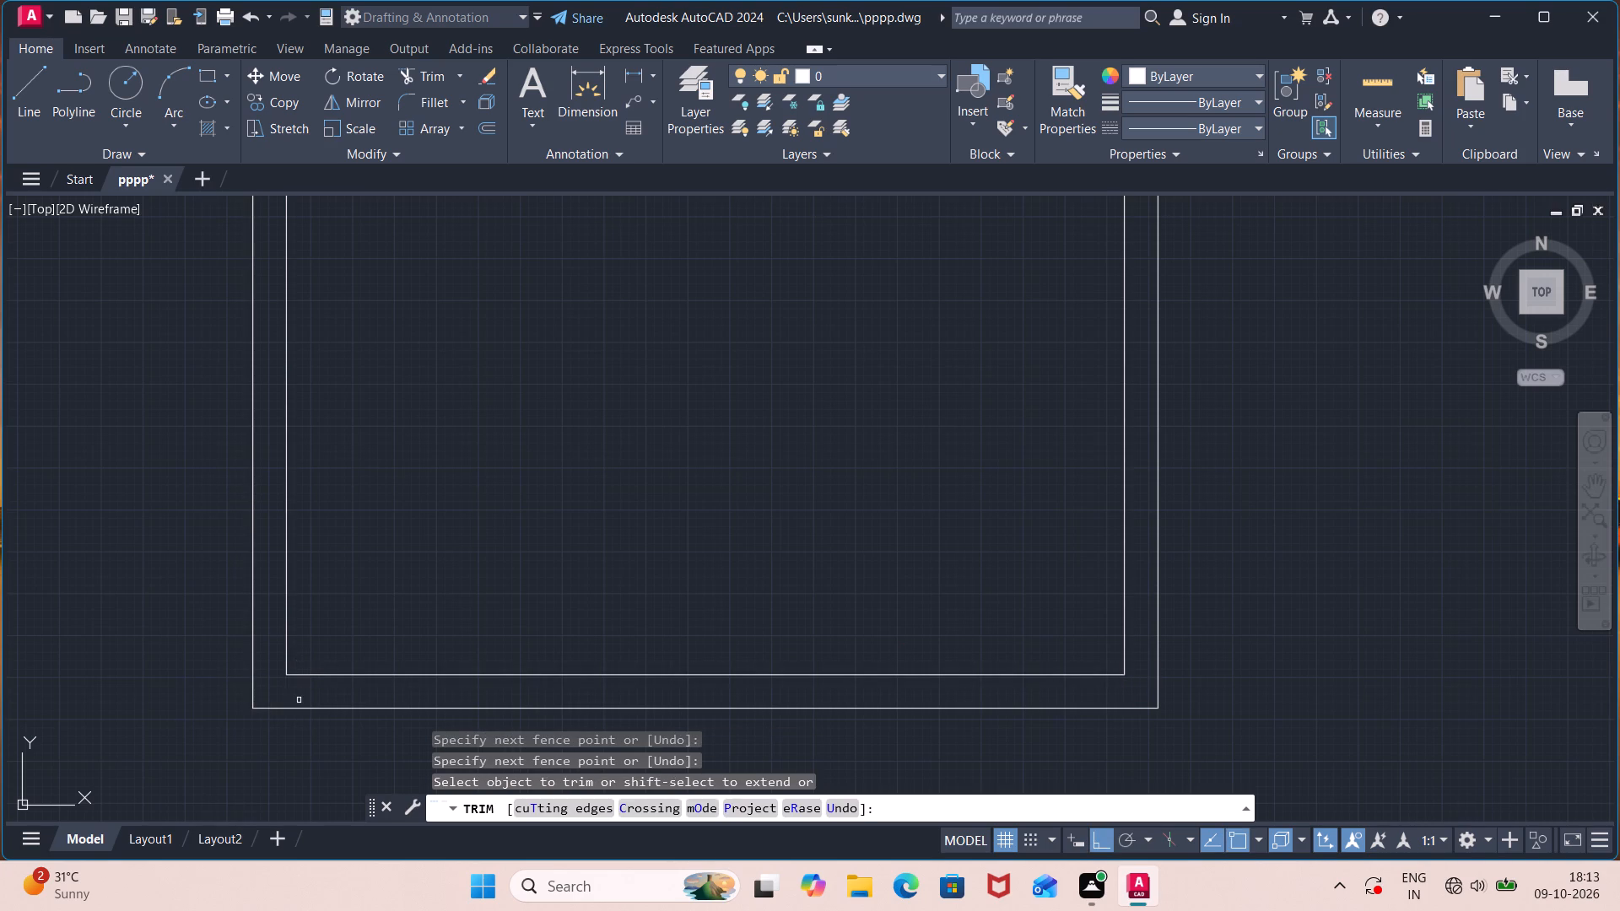
pyautogui.scroll(-2, 603, 594)
pyautogui.moveTo(657, 563); pyautogui.dragTo(880, 774, button='middle')
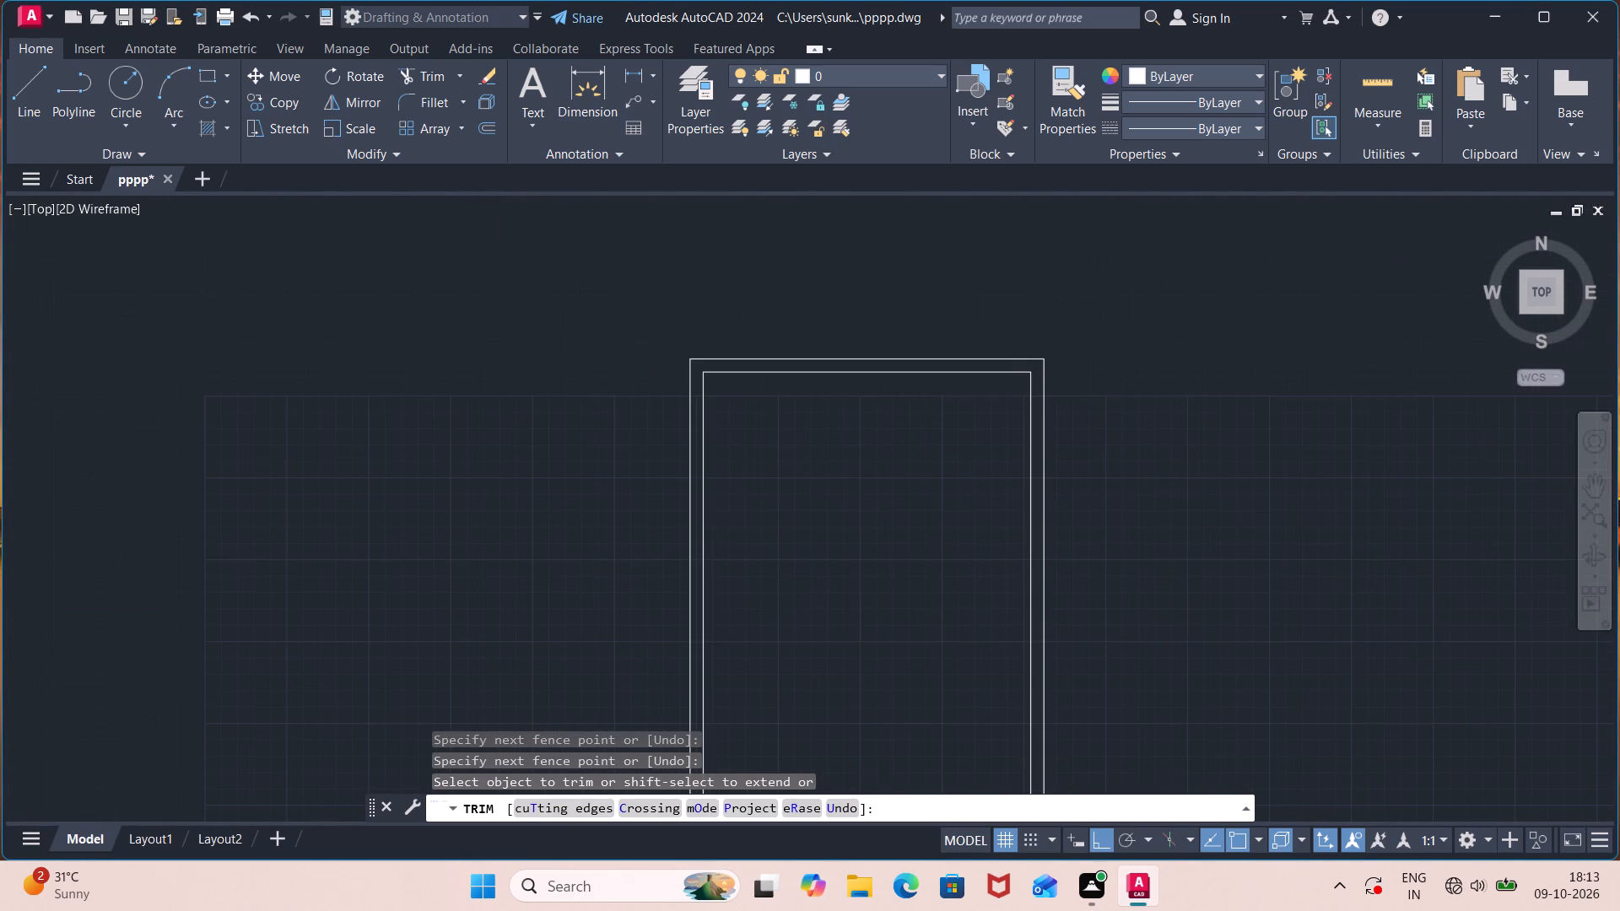
pyautogui.press('Escape')
# Draw a horizontal line across the upper part of the frame, from its outer west edge to its outer east edge.
pyautogui.press('l')
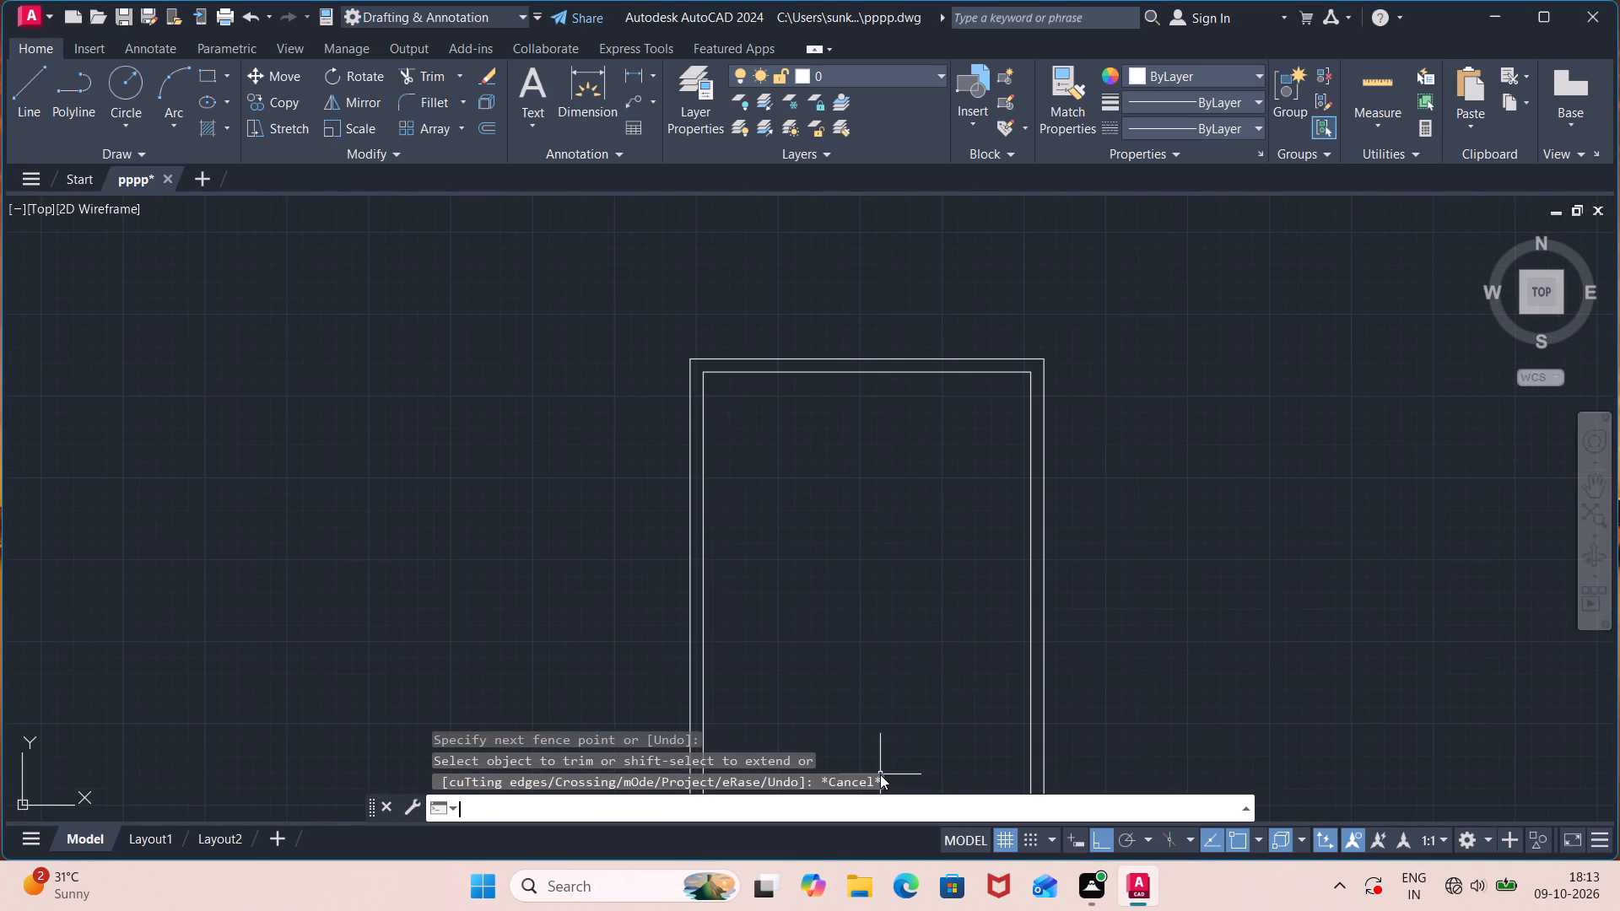
pyautogui.press('Return')
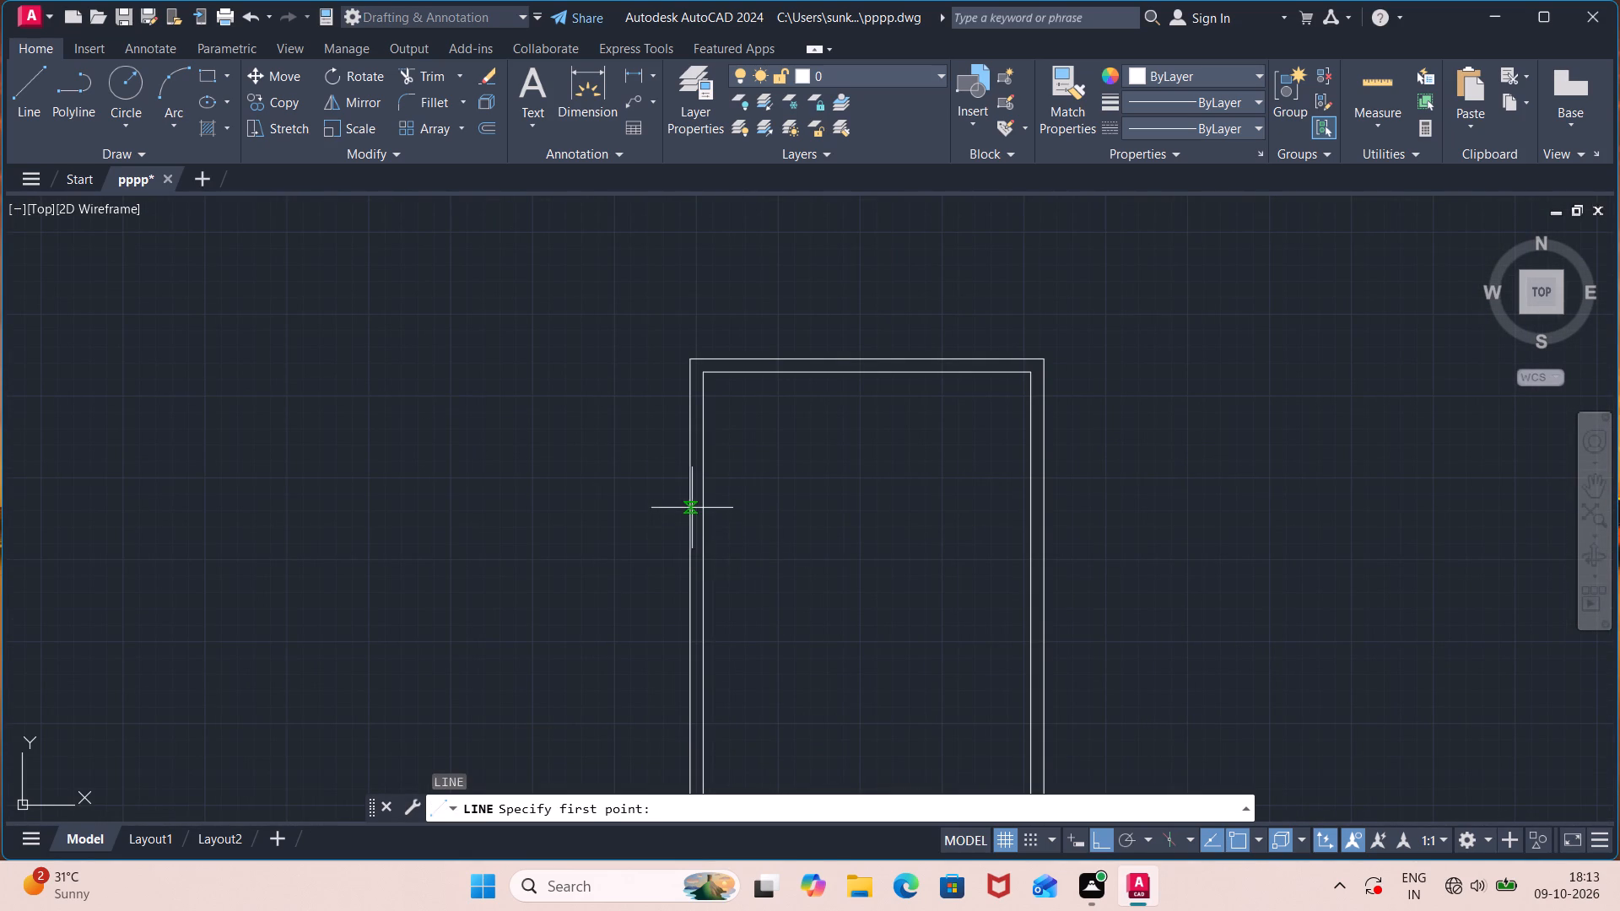
pyautogui.click(688, 503)
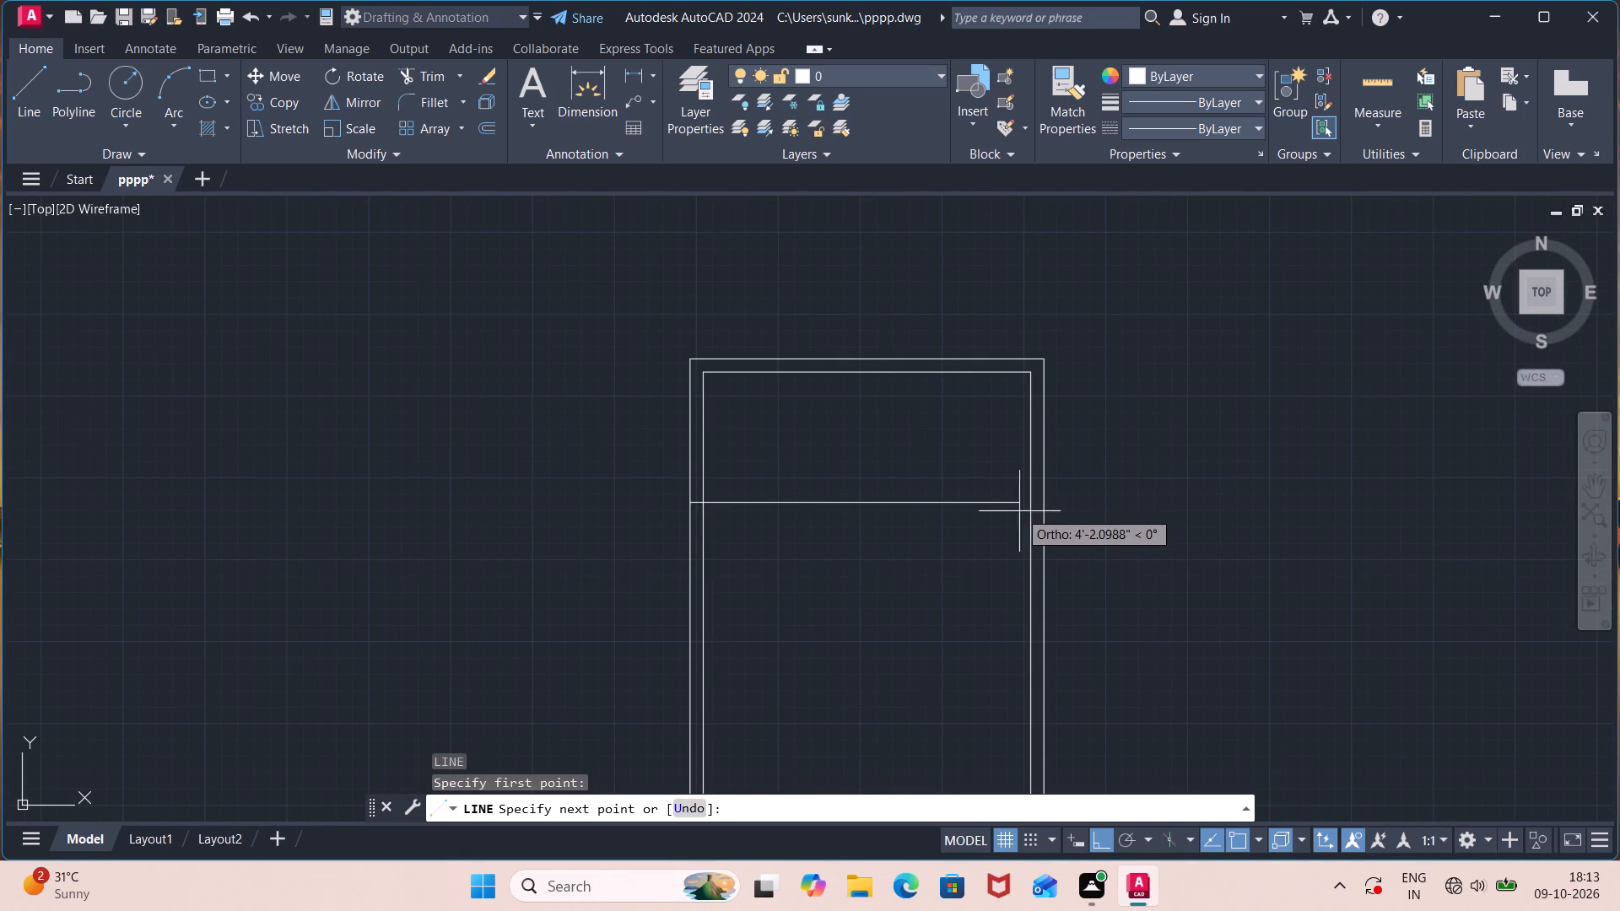
pyautogui.click(1050, 501)
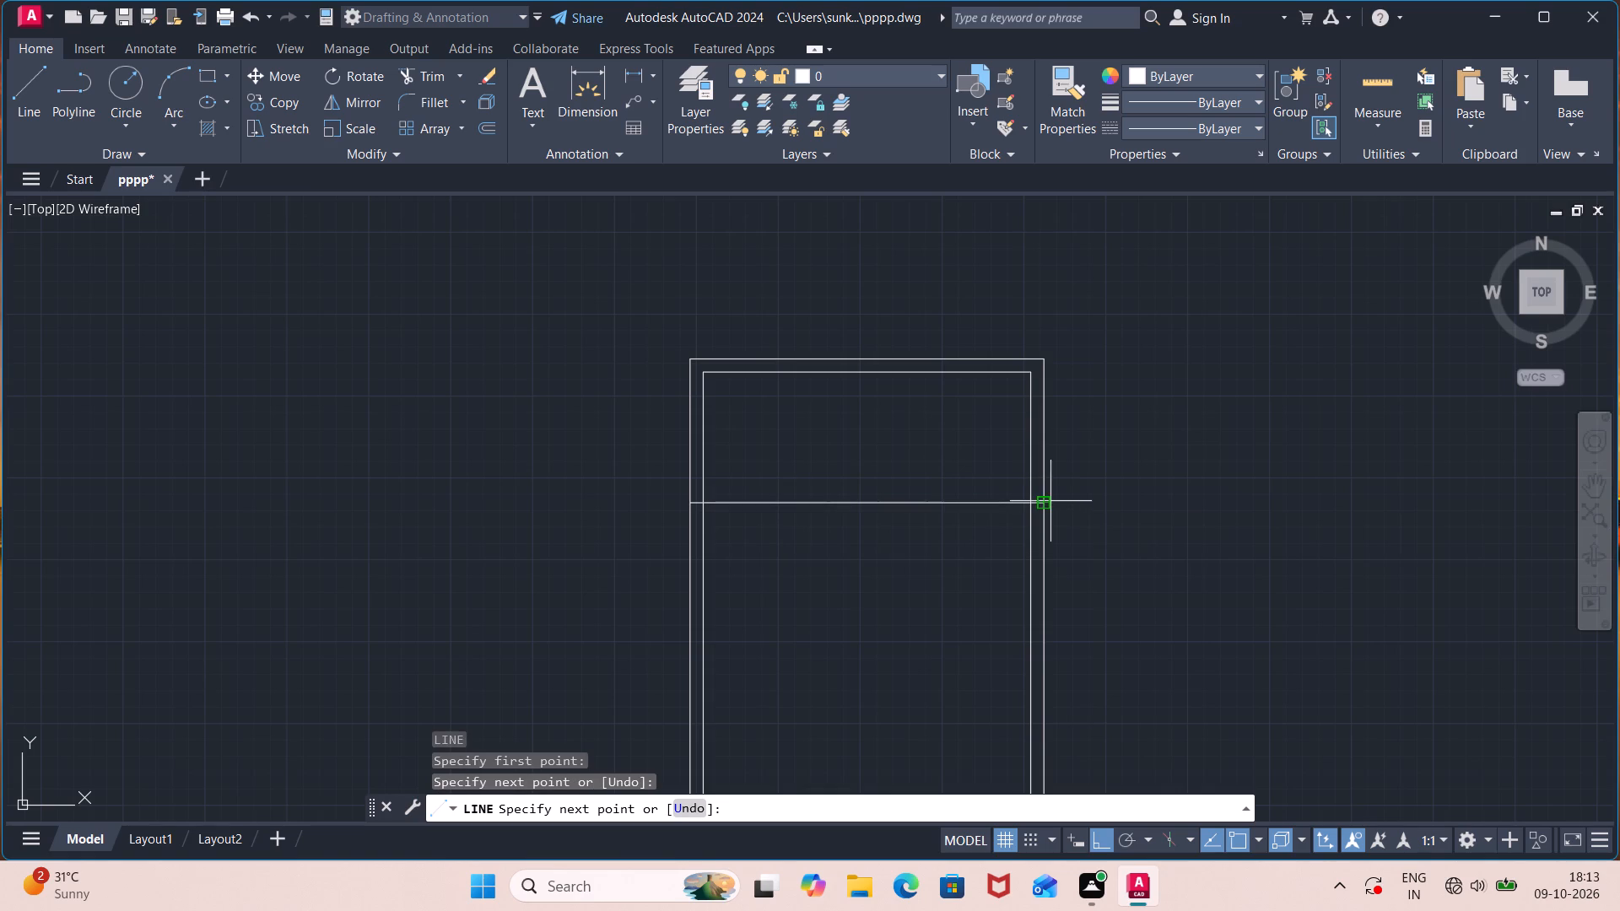
pyautogui.press('Escape')
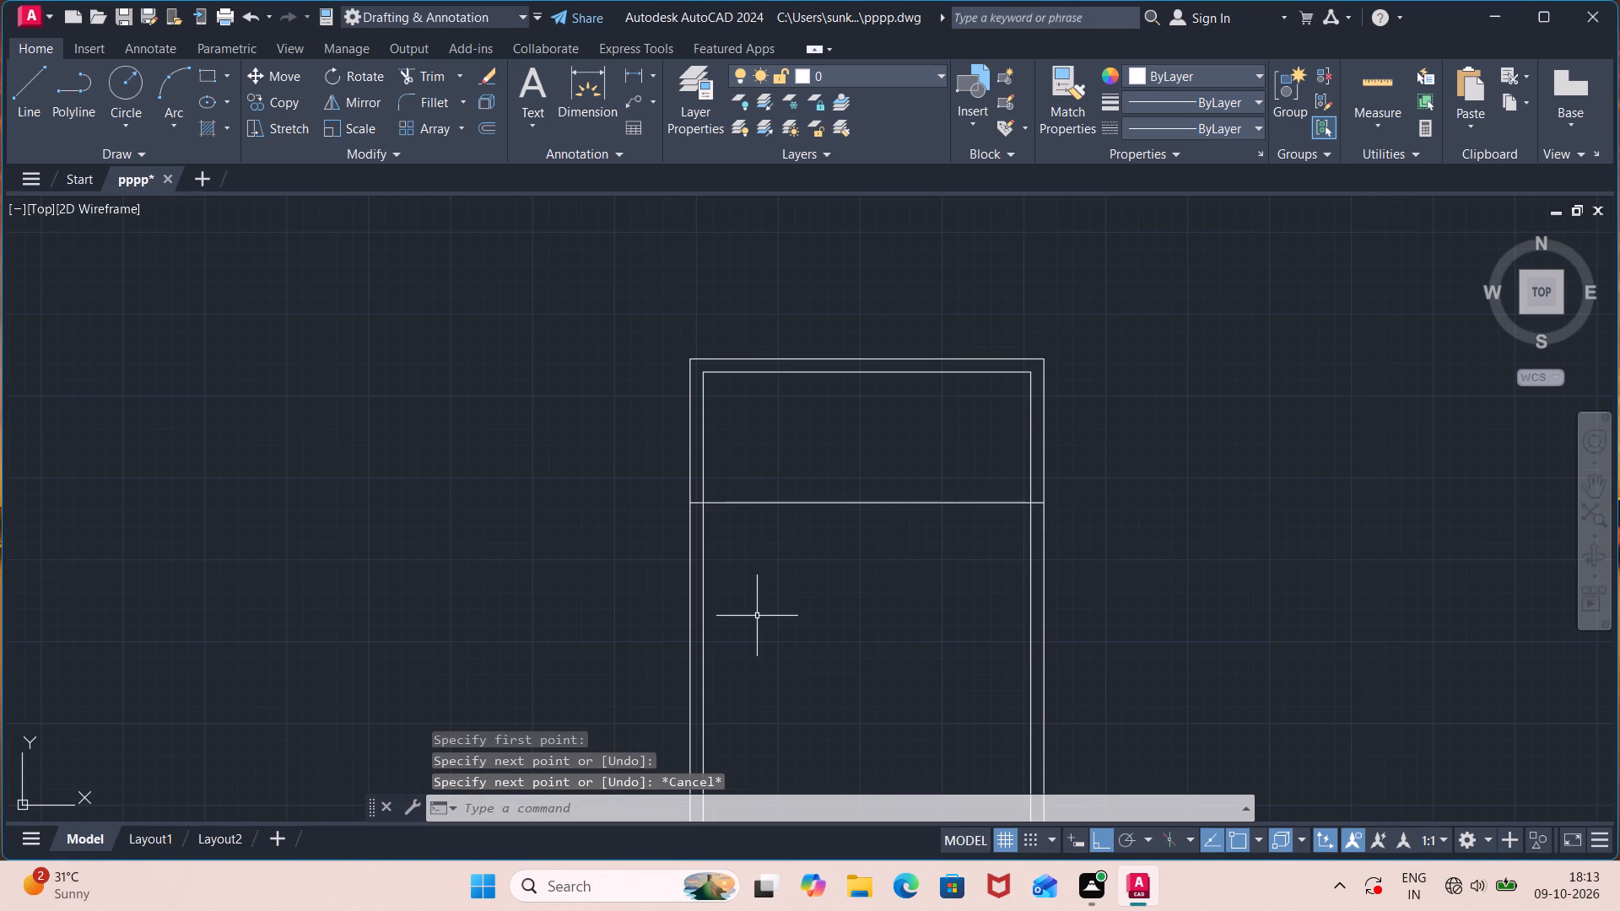
# Offset the horizontal line across the frame 2" upward.
pyautogui.press('o')
pyautogui.write('ff')
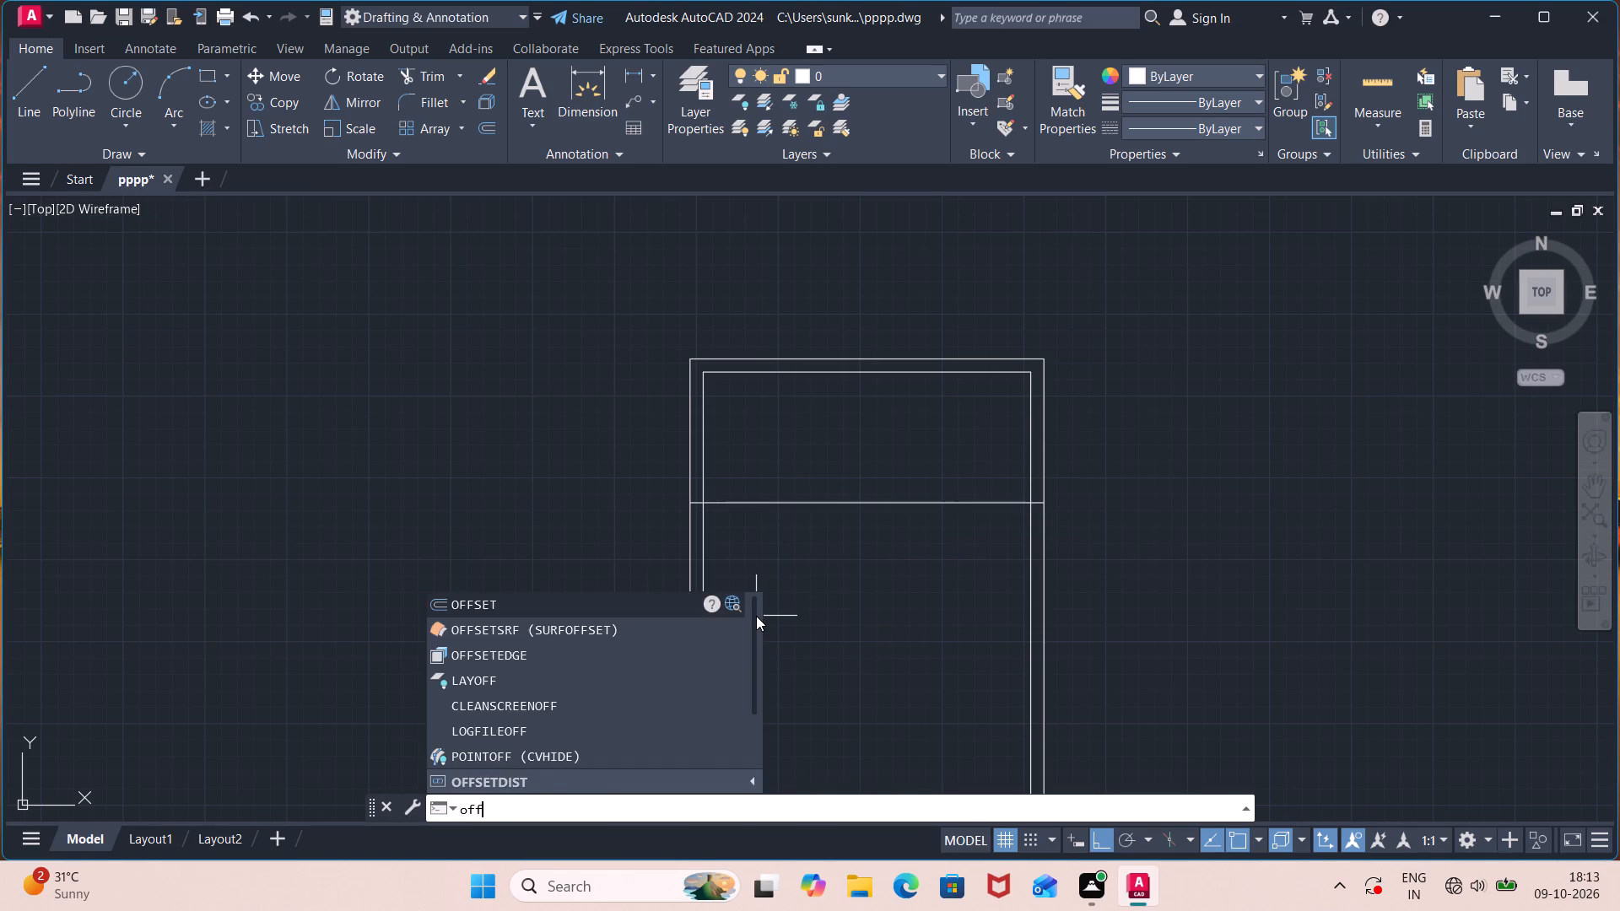
pyautogui.press('Return')
pyautogui.press('2')
pyautogui.hotkey('shift', '"')
pyautogui.press('Return')
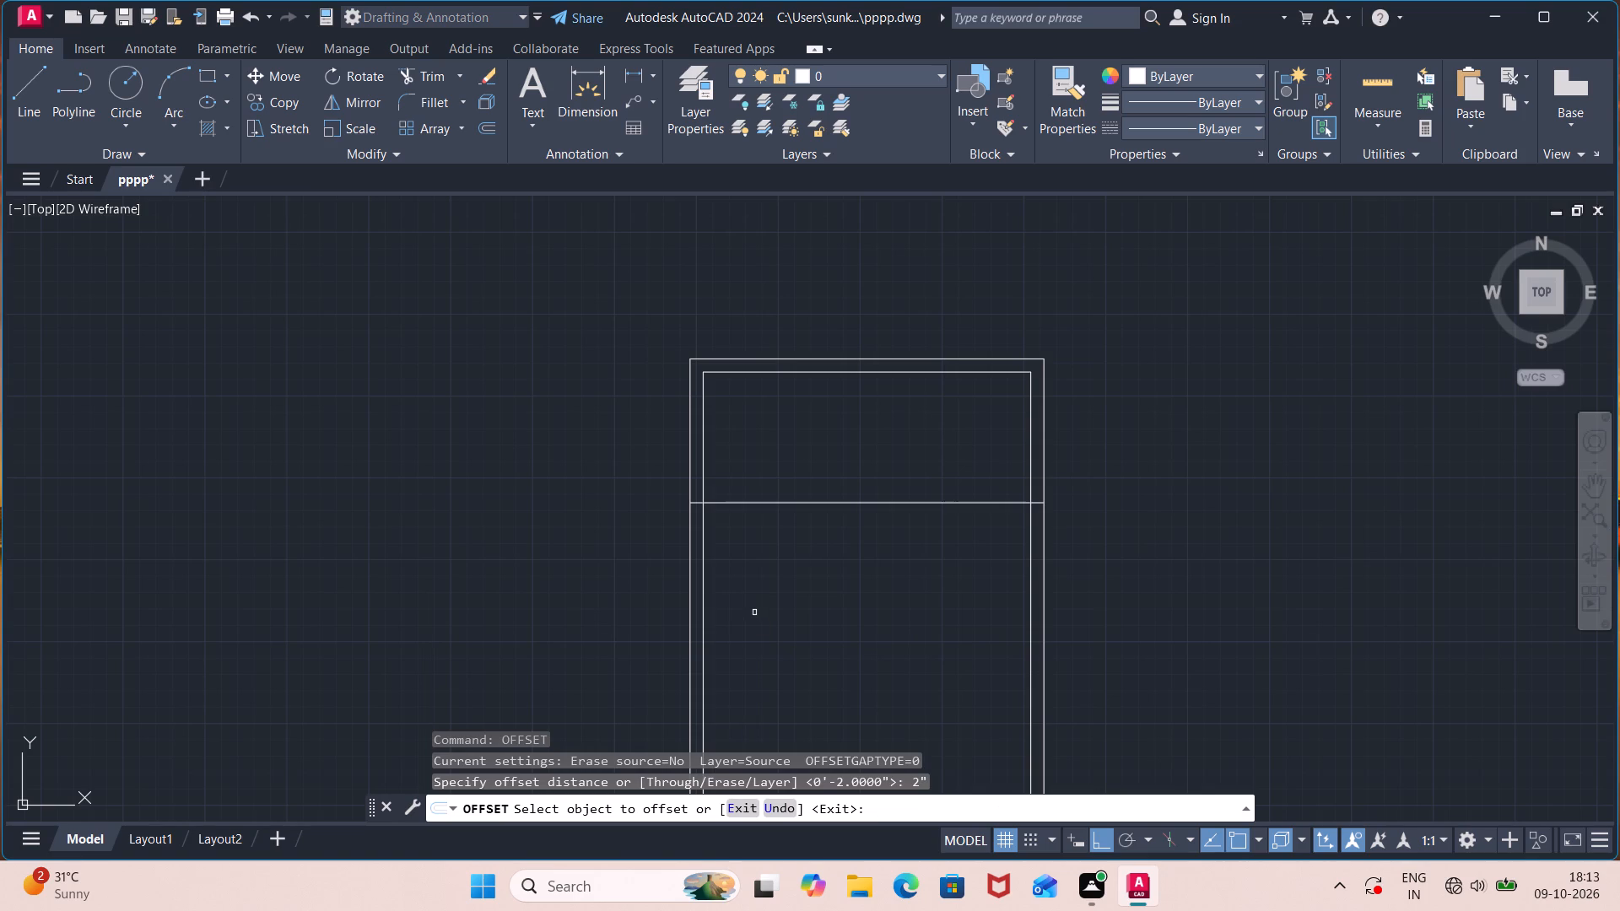
pyautogui.click(846, 502)
pyautogui.click(847, 484)
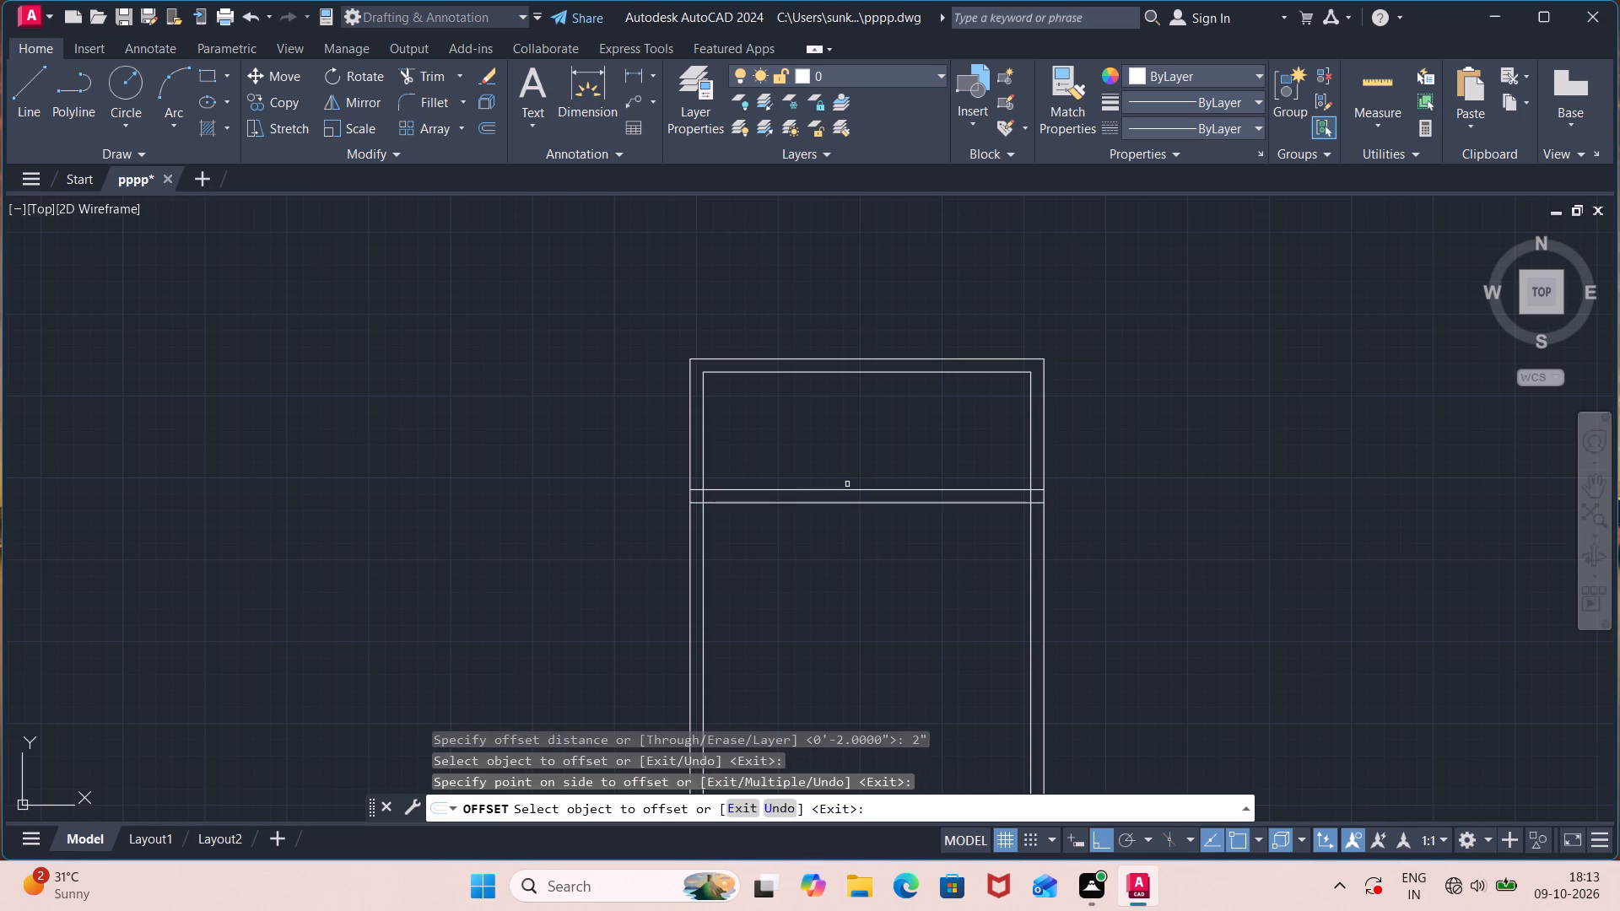
pyautogui.press('Escape')
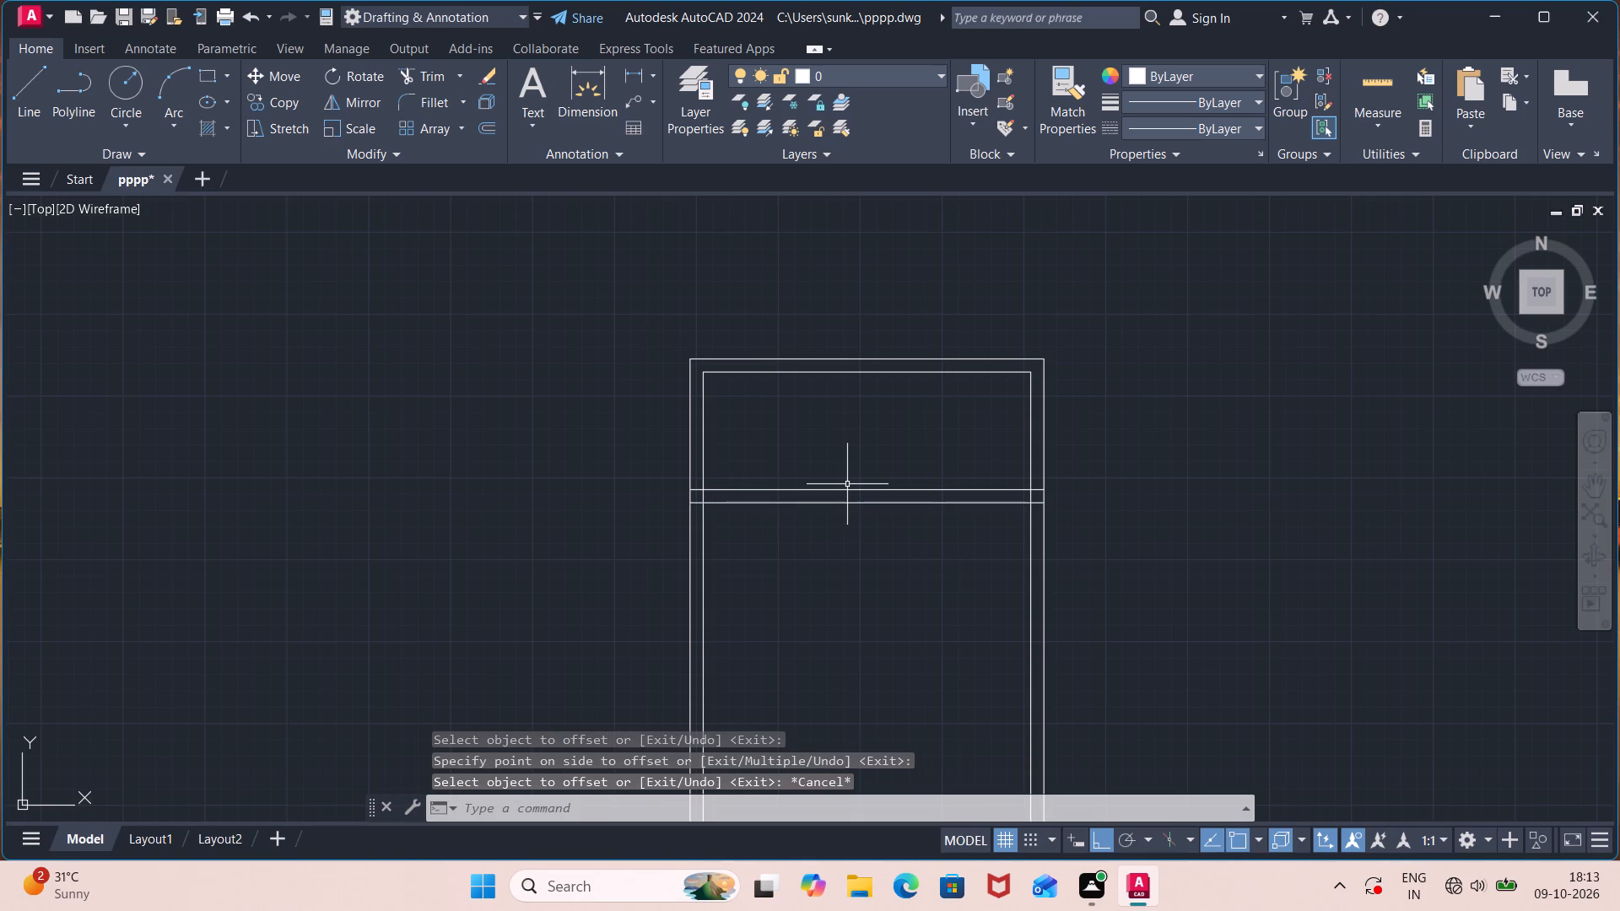
# Trim the crossbar lines inside both side borders and the inner side edges between the crossbar lines, leaving two separate inner rectangles.
pyautogui.write('tr')
pyautogui.press('Return')
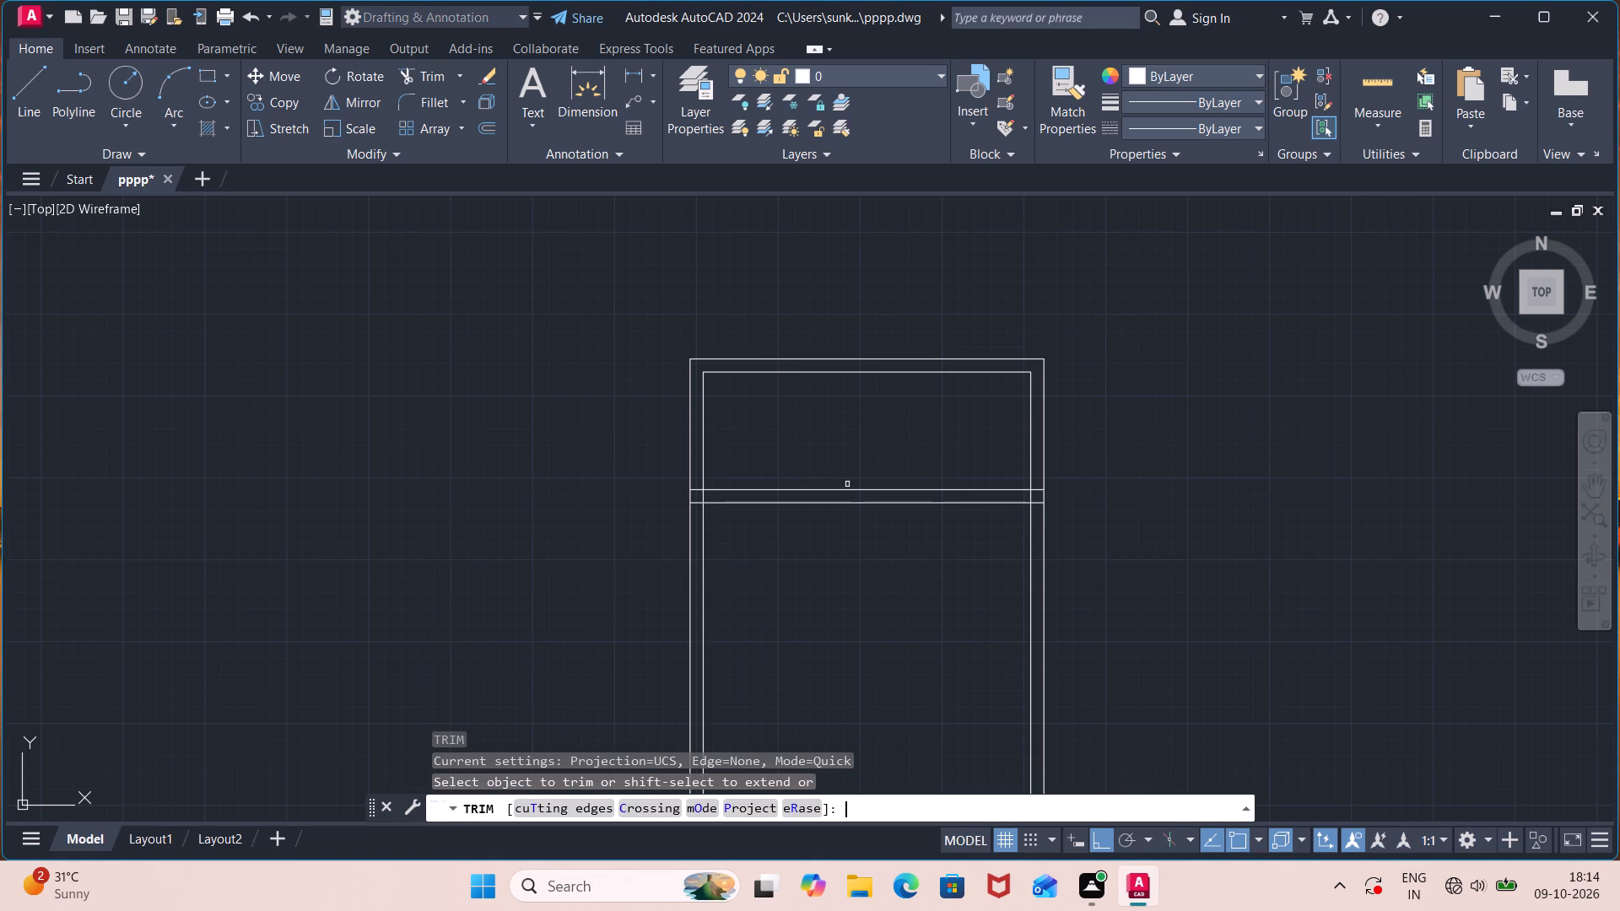
pyautogui.click(697, 490)
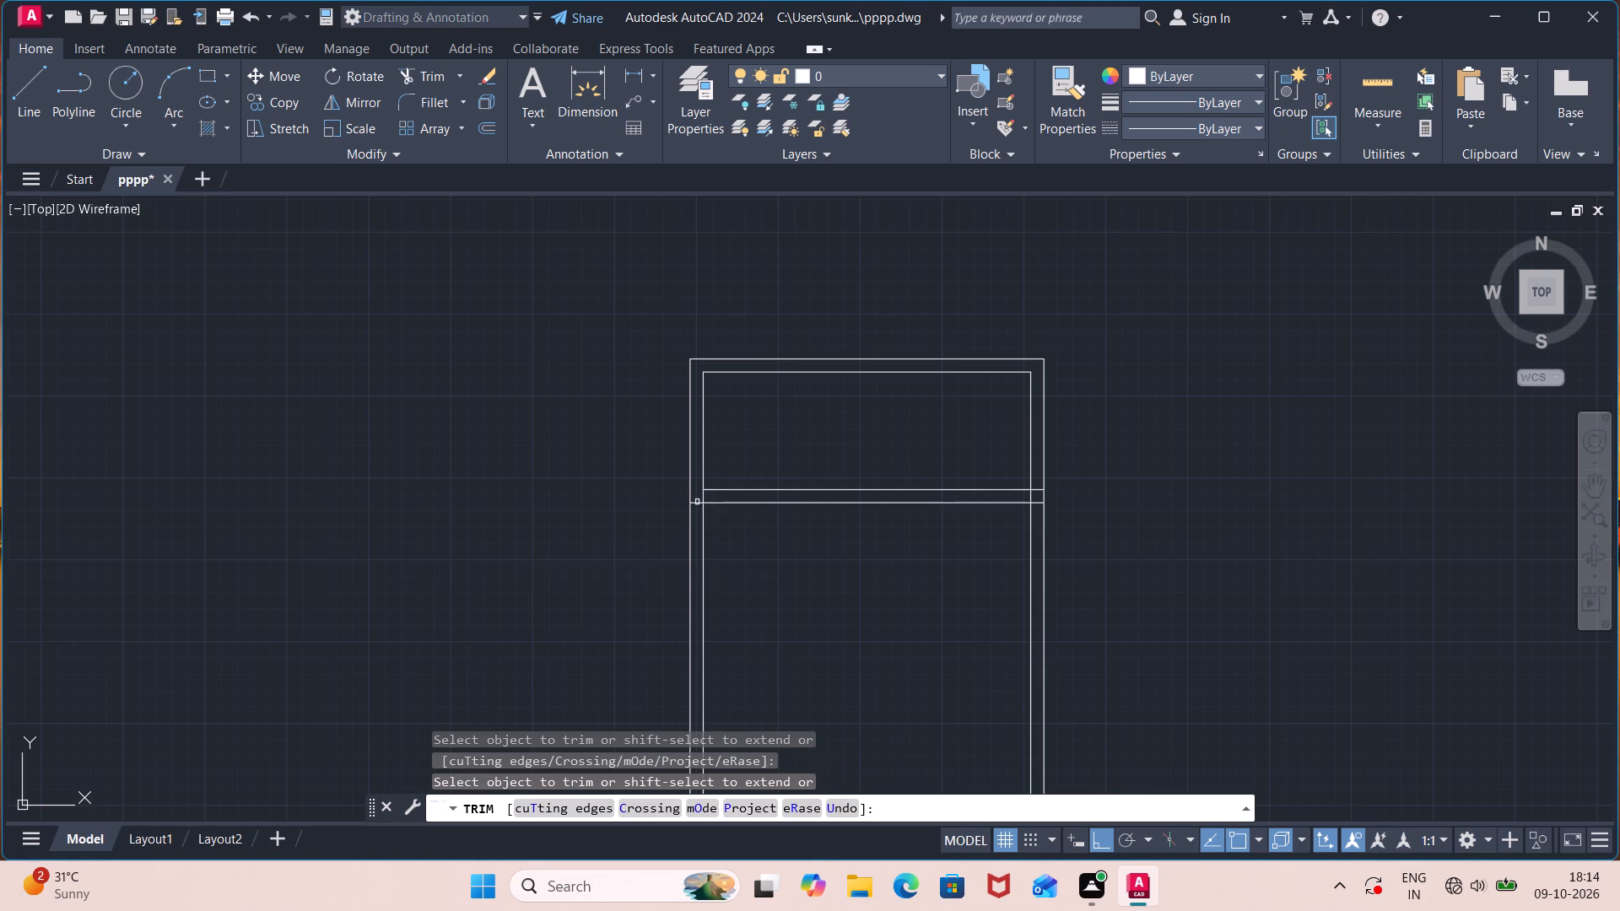
pyautogui.click(697, 503)
pyautogui.click(704, 495)
pyautogui.click(1039, 481)
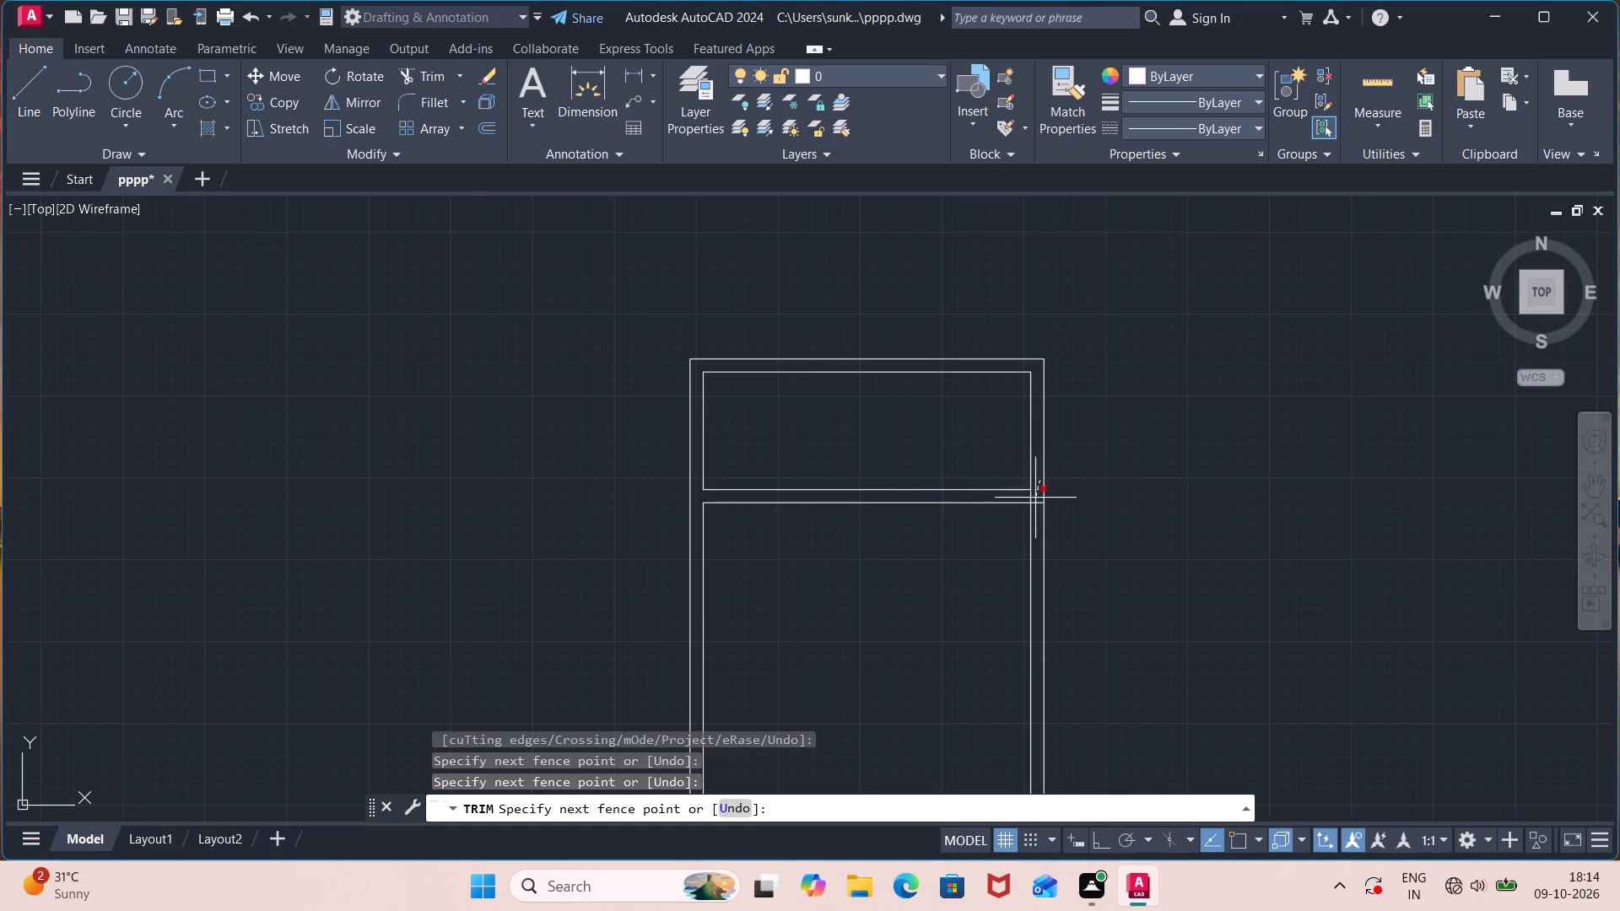
pyautogui.click(1035, 513)
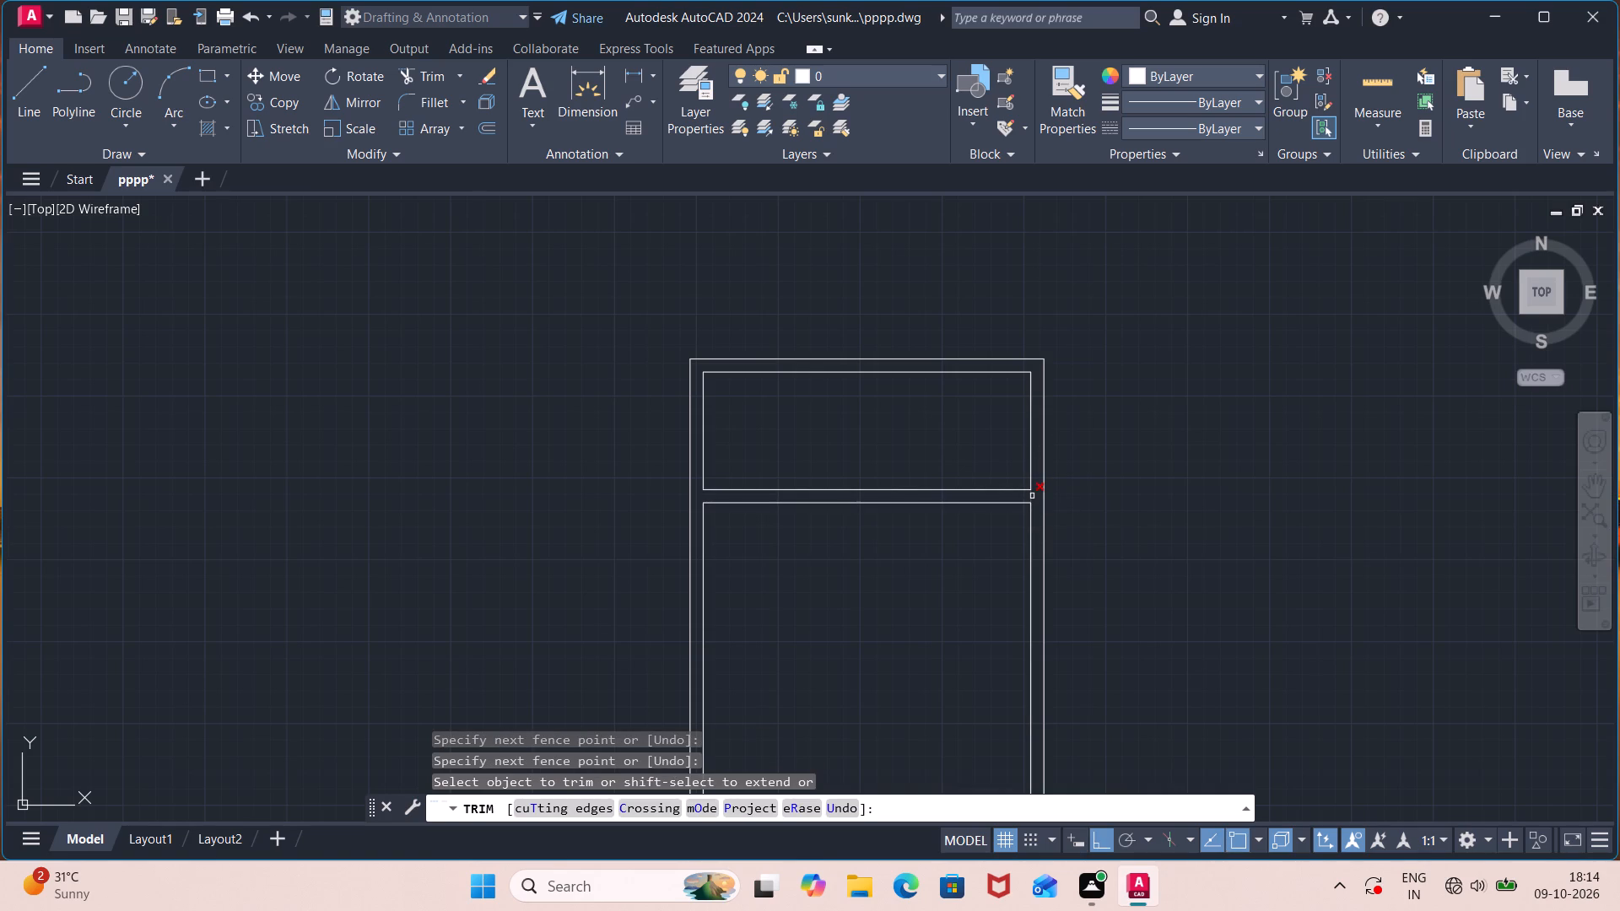
pyautogui.click(1032, 496)
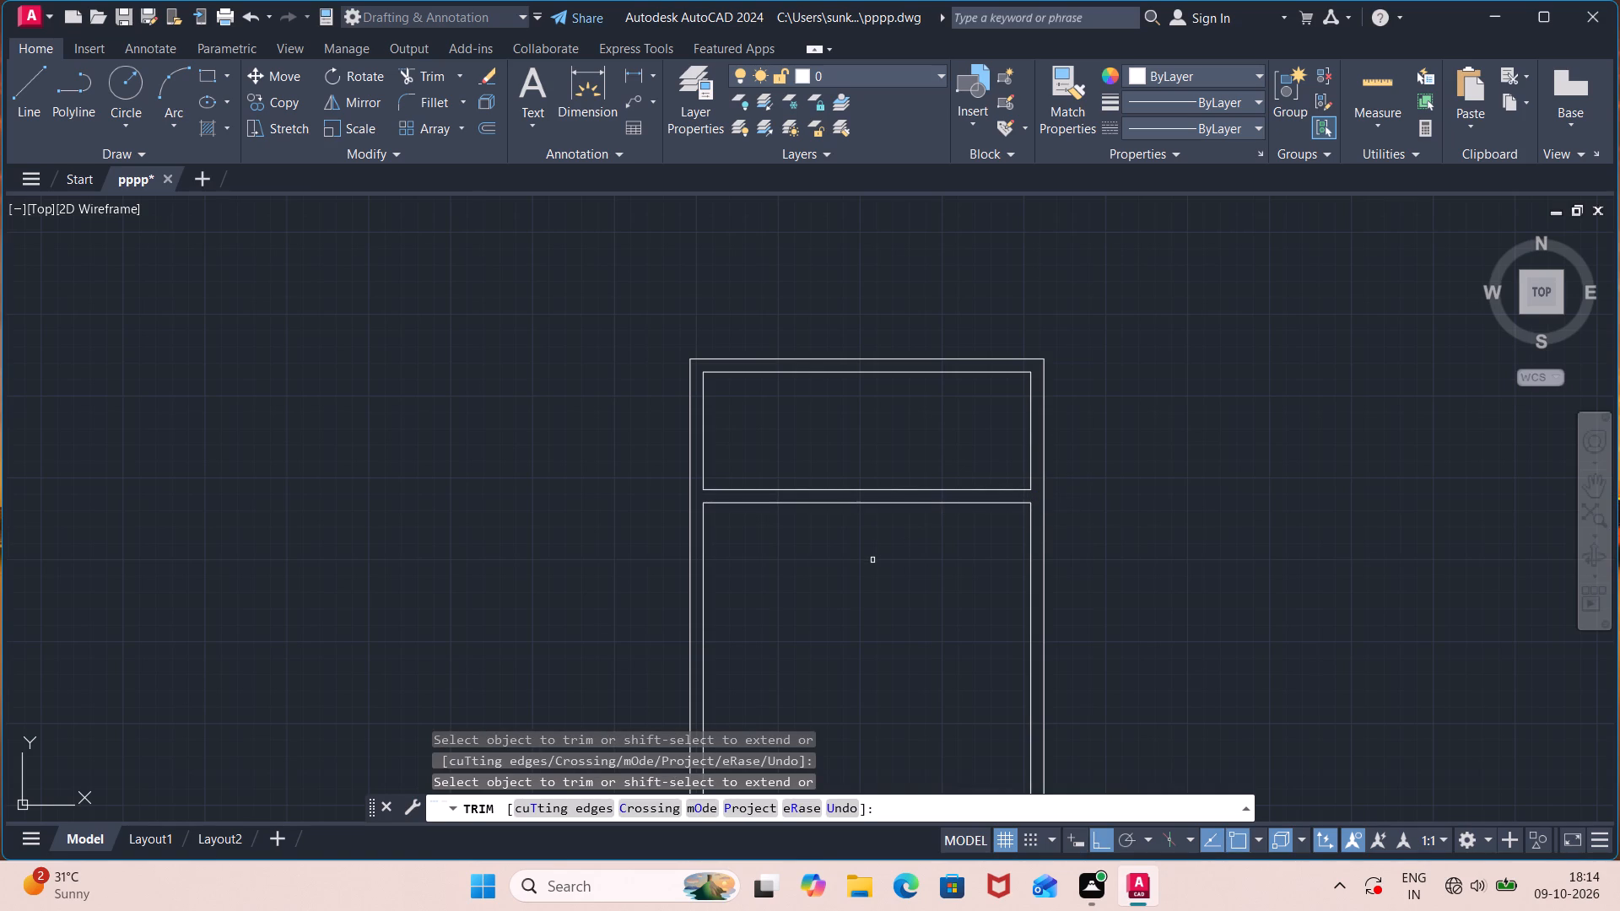
pyautogui.press('Escape')
# With ortho off, draw connected lines from the lower panel's top midpoint to its west side's midpoint, 1' east, and back to the start.
pyautogui.press('l')
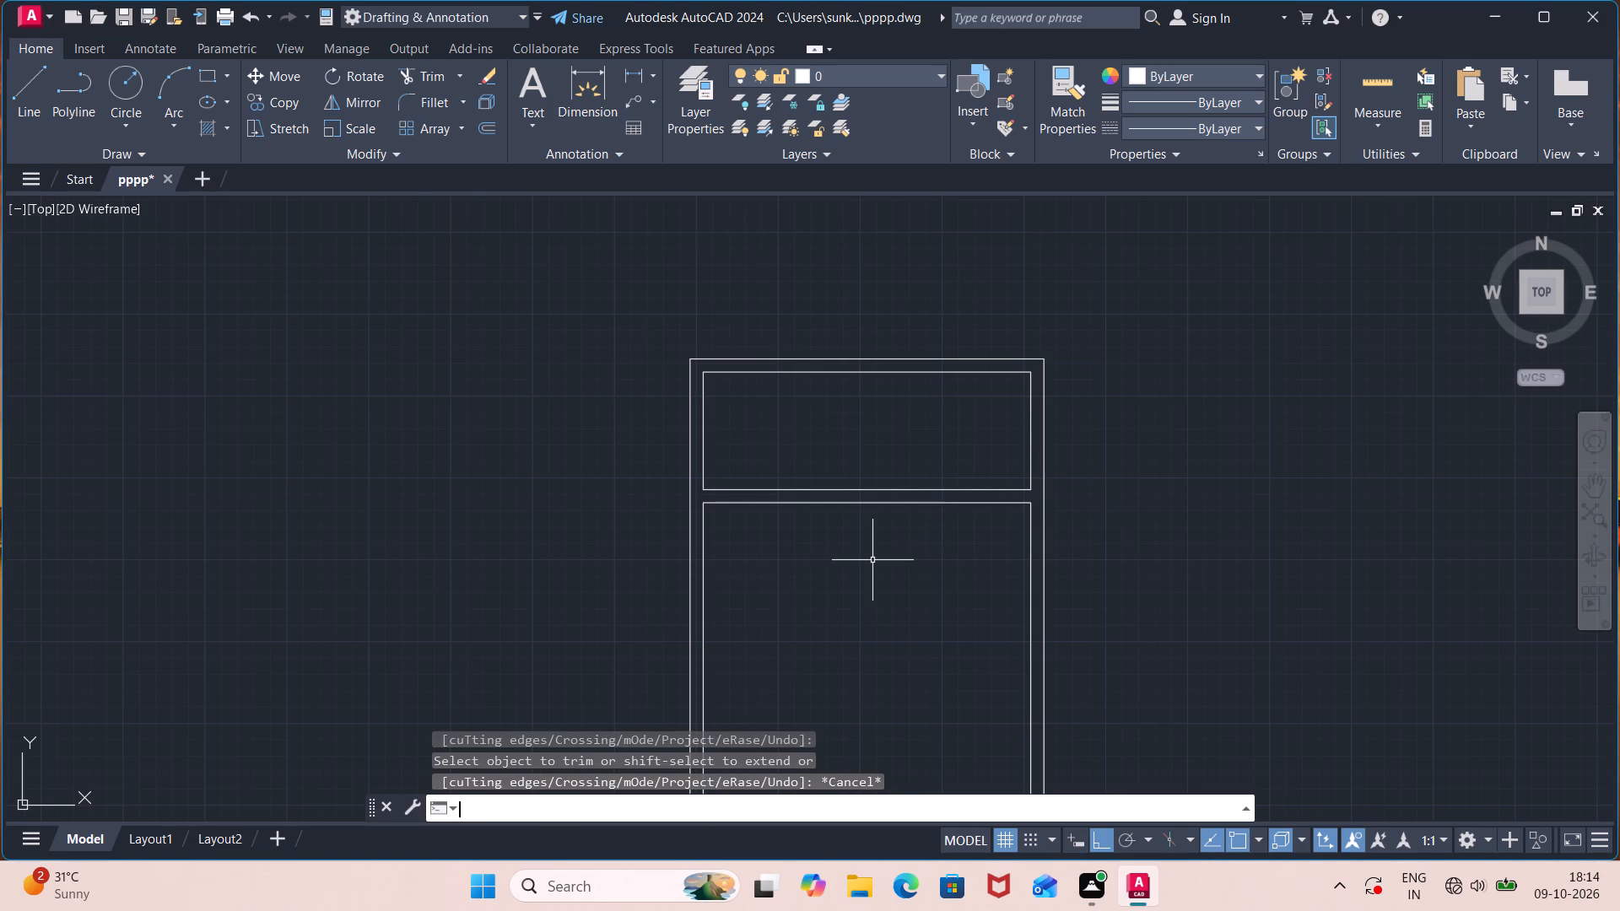
pyautogui.press('Return')
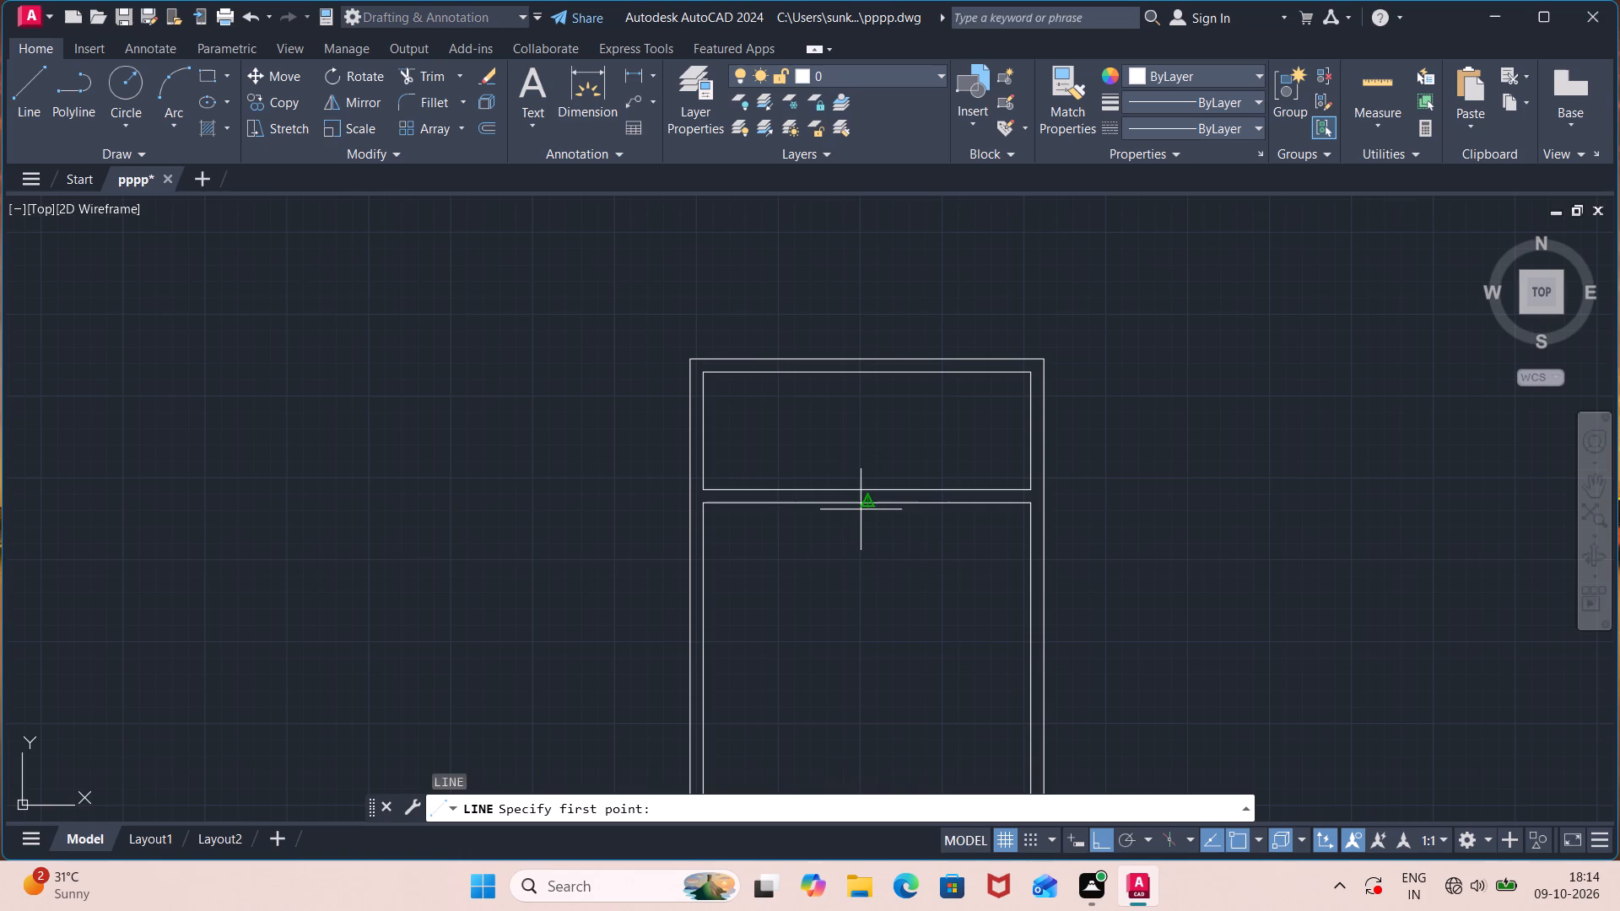
pyautogui.click(872, 501)
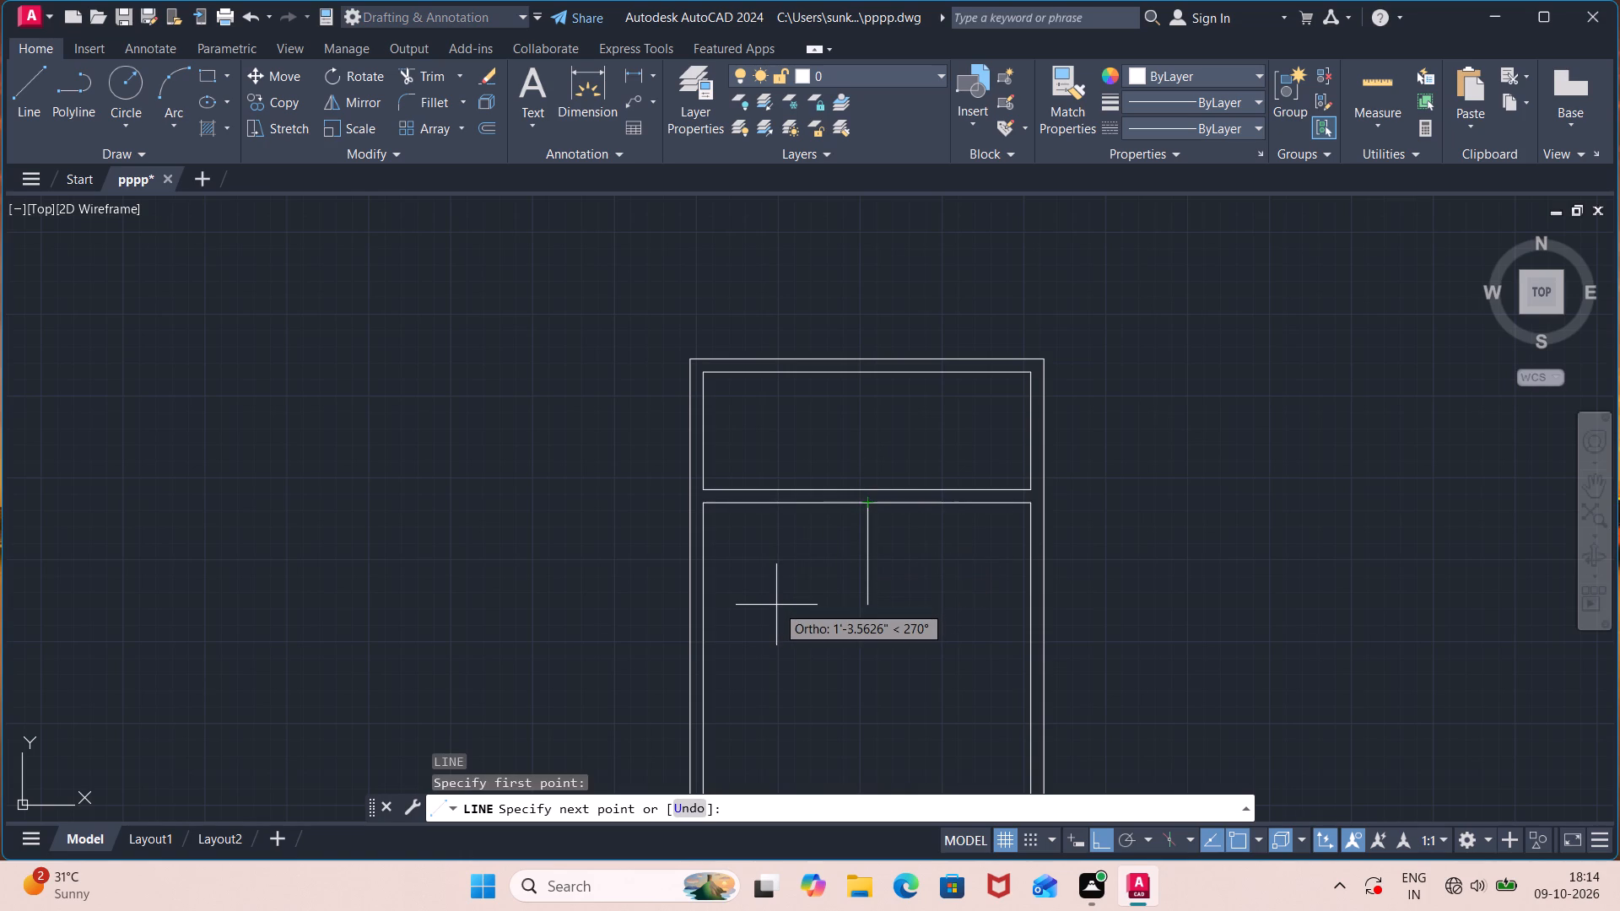
pyautogui.press('F8')
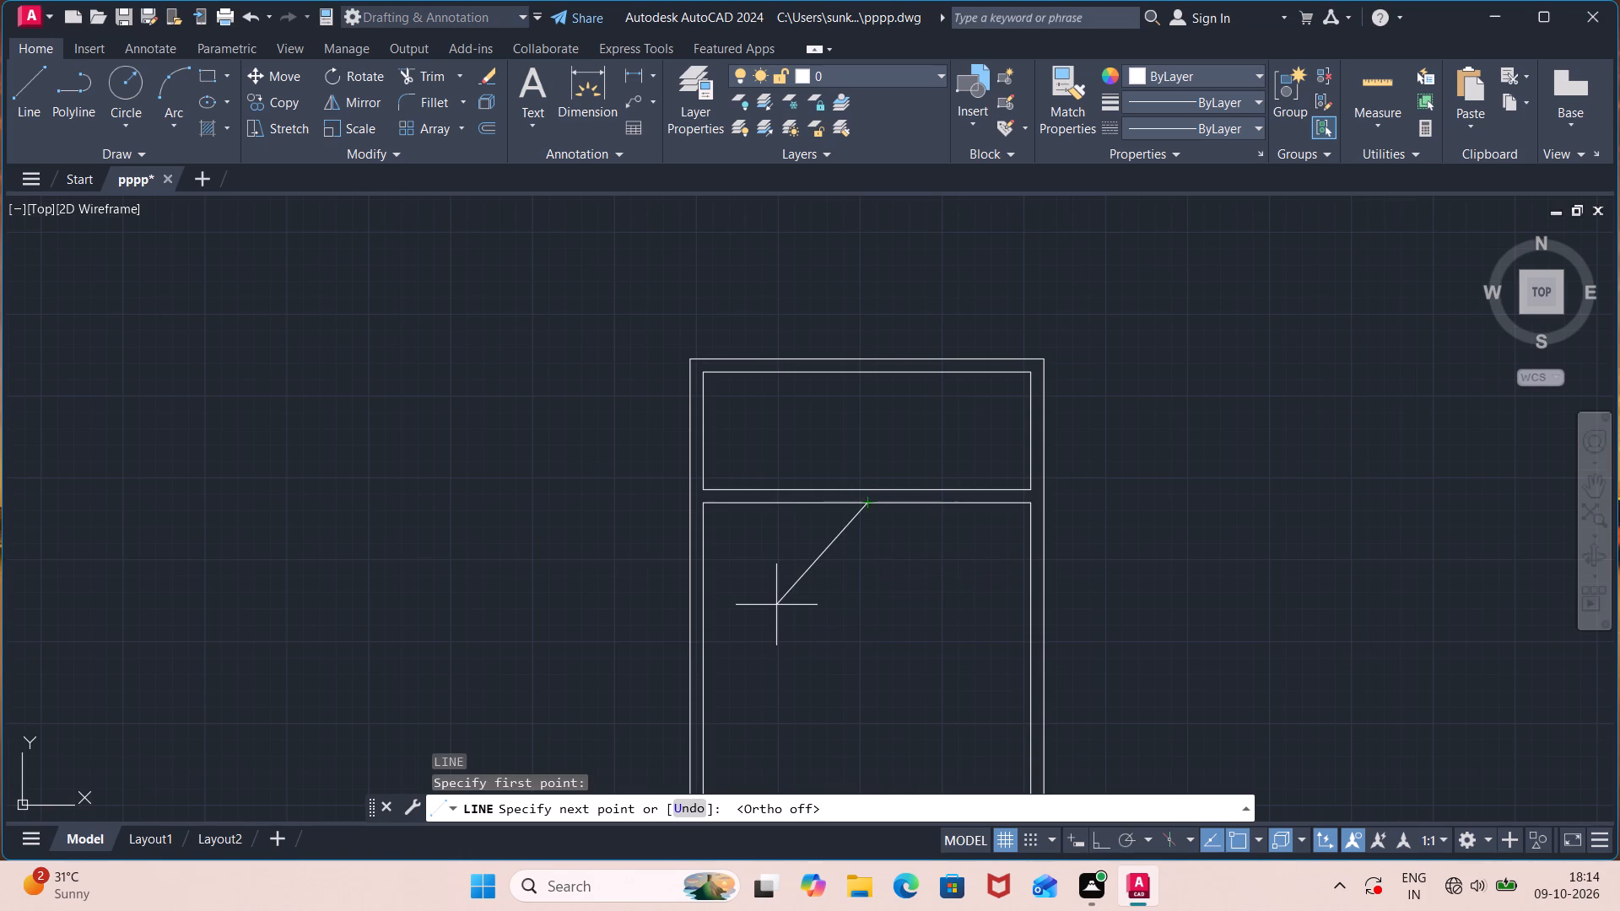
pyautogui.click(709, 670)
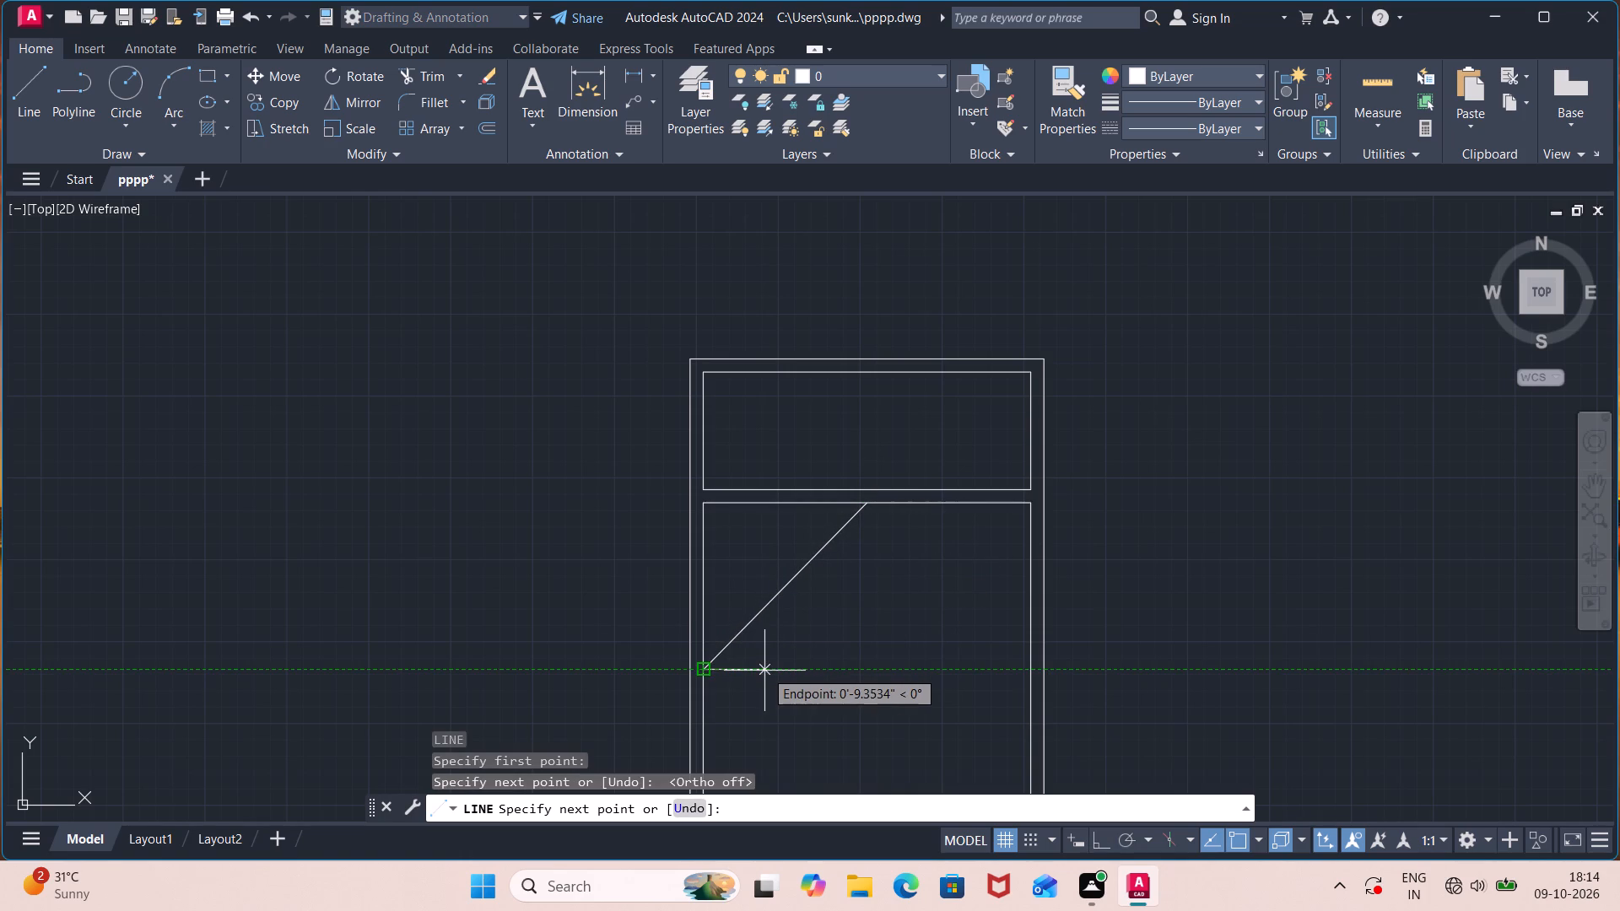
pyautogui.write("1'")
pyautogui.press('Return')
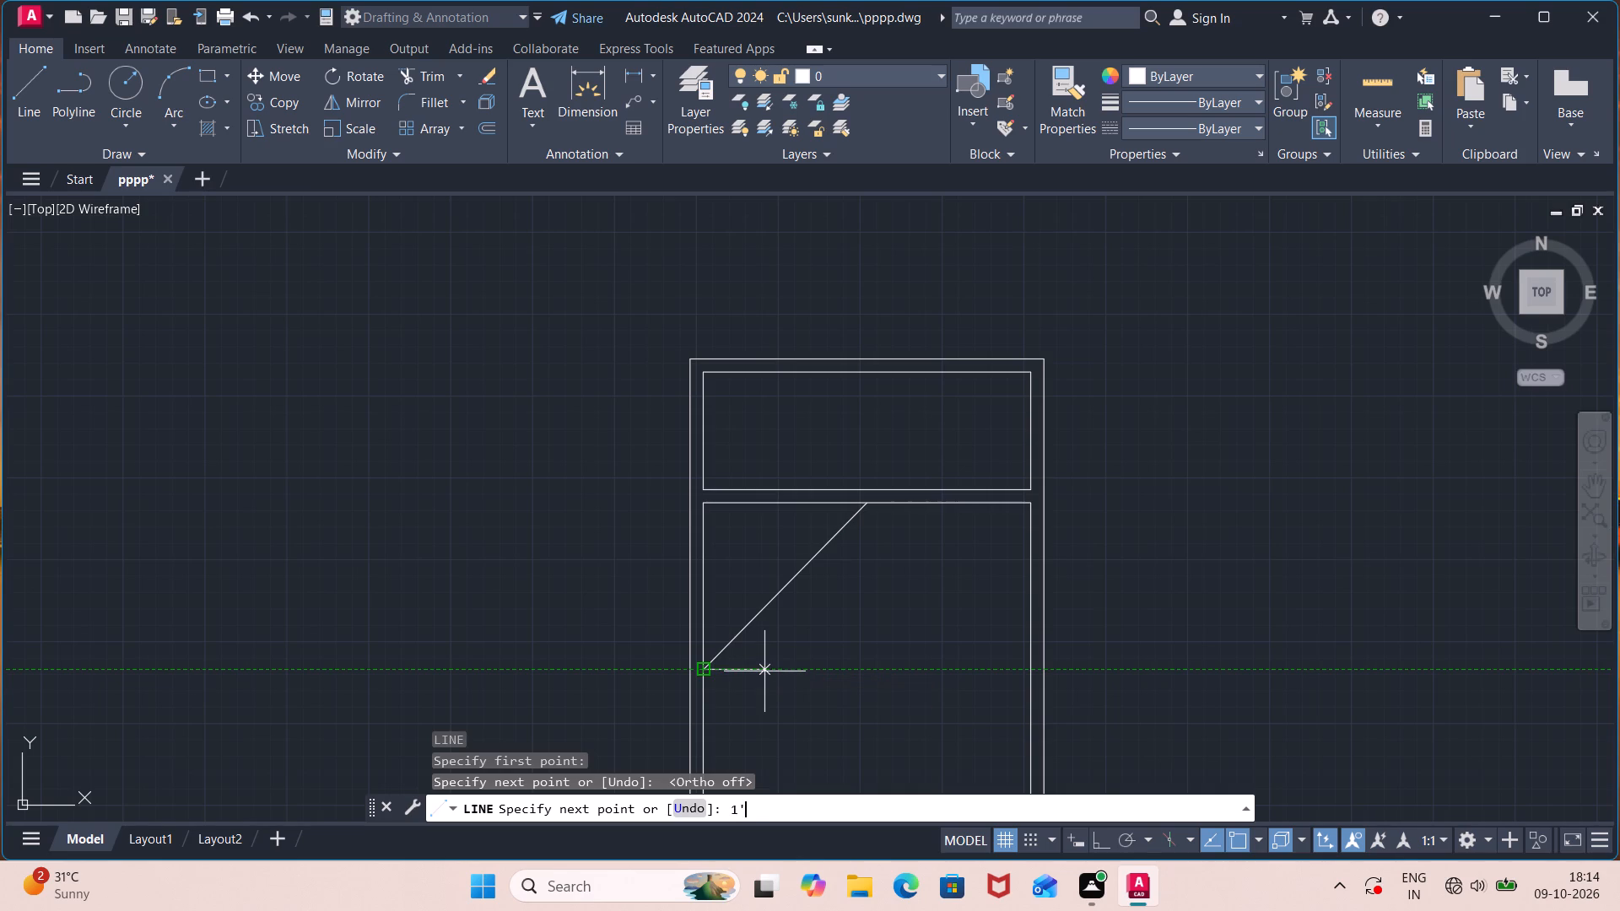
pyautogui.click(869, 506)
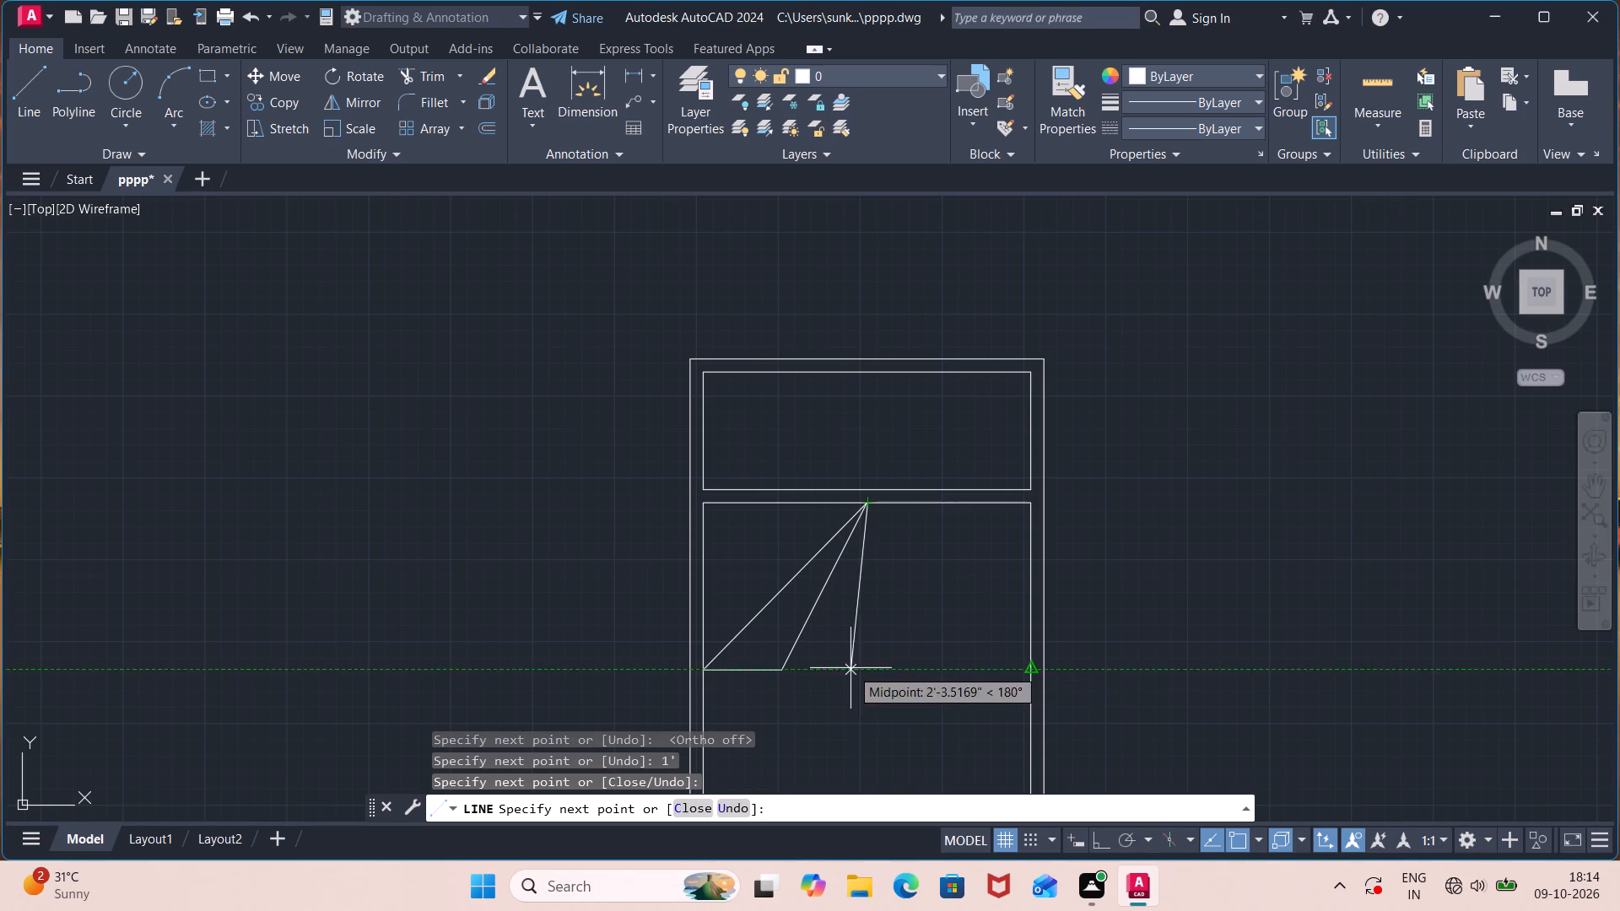
# Continue the line from the apex to the east inner side's midpoint, 1' west, and back to the apex, forming the matching triangle.
pyautogui.click(1030, 671)
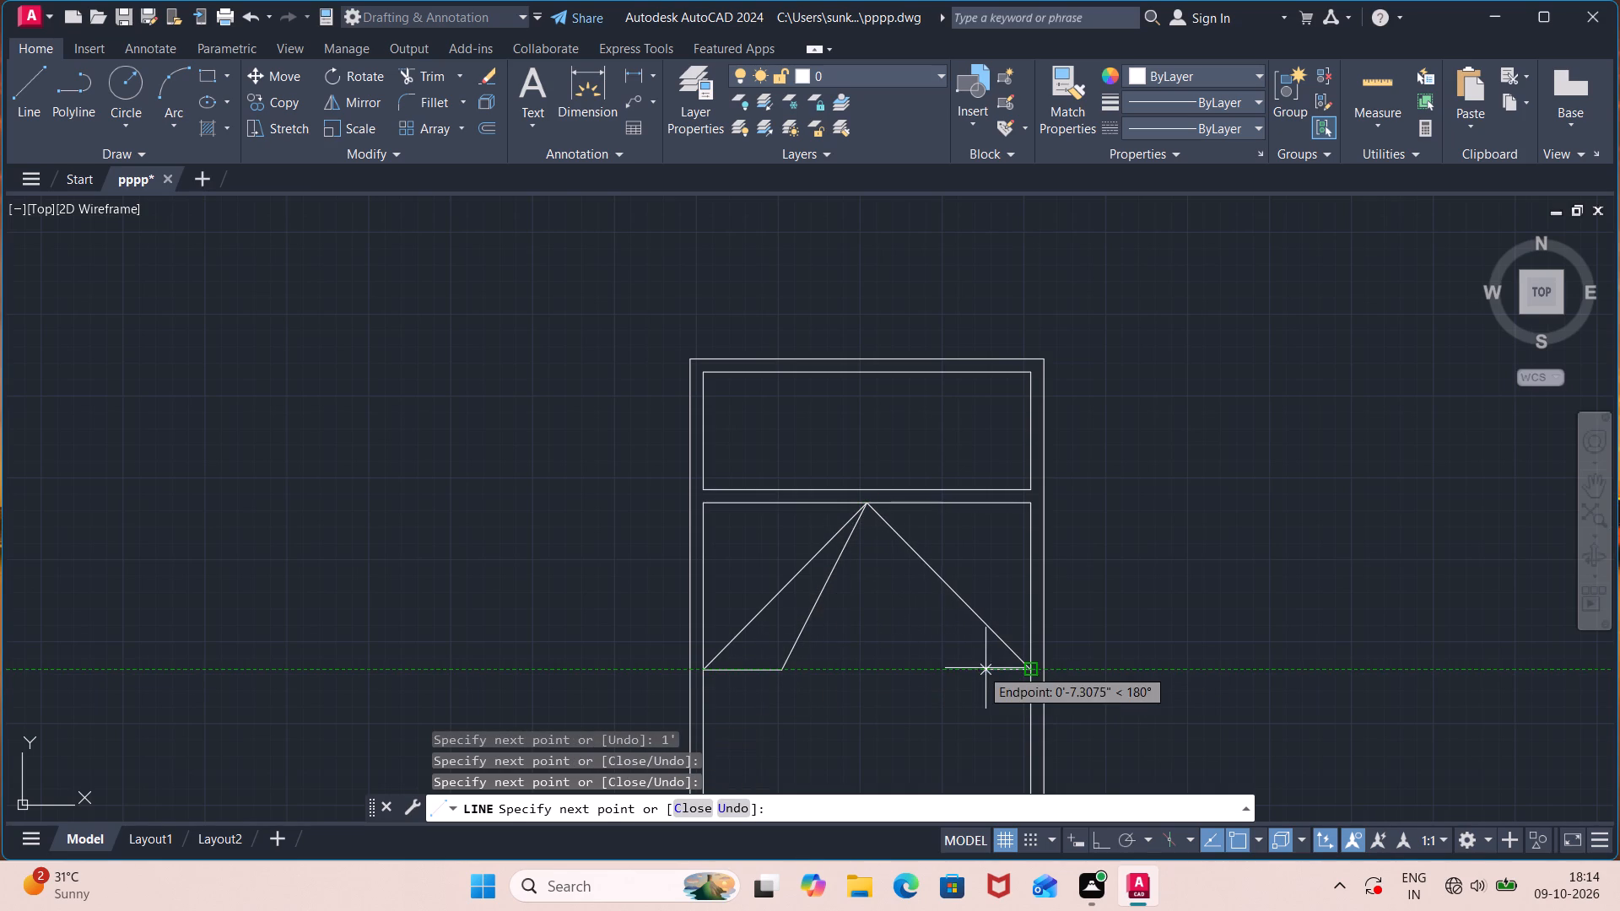
pyautogui.write("1'")
pyautogui.press('Return')
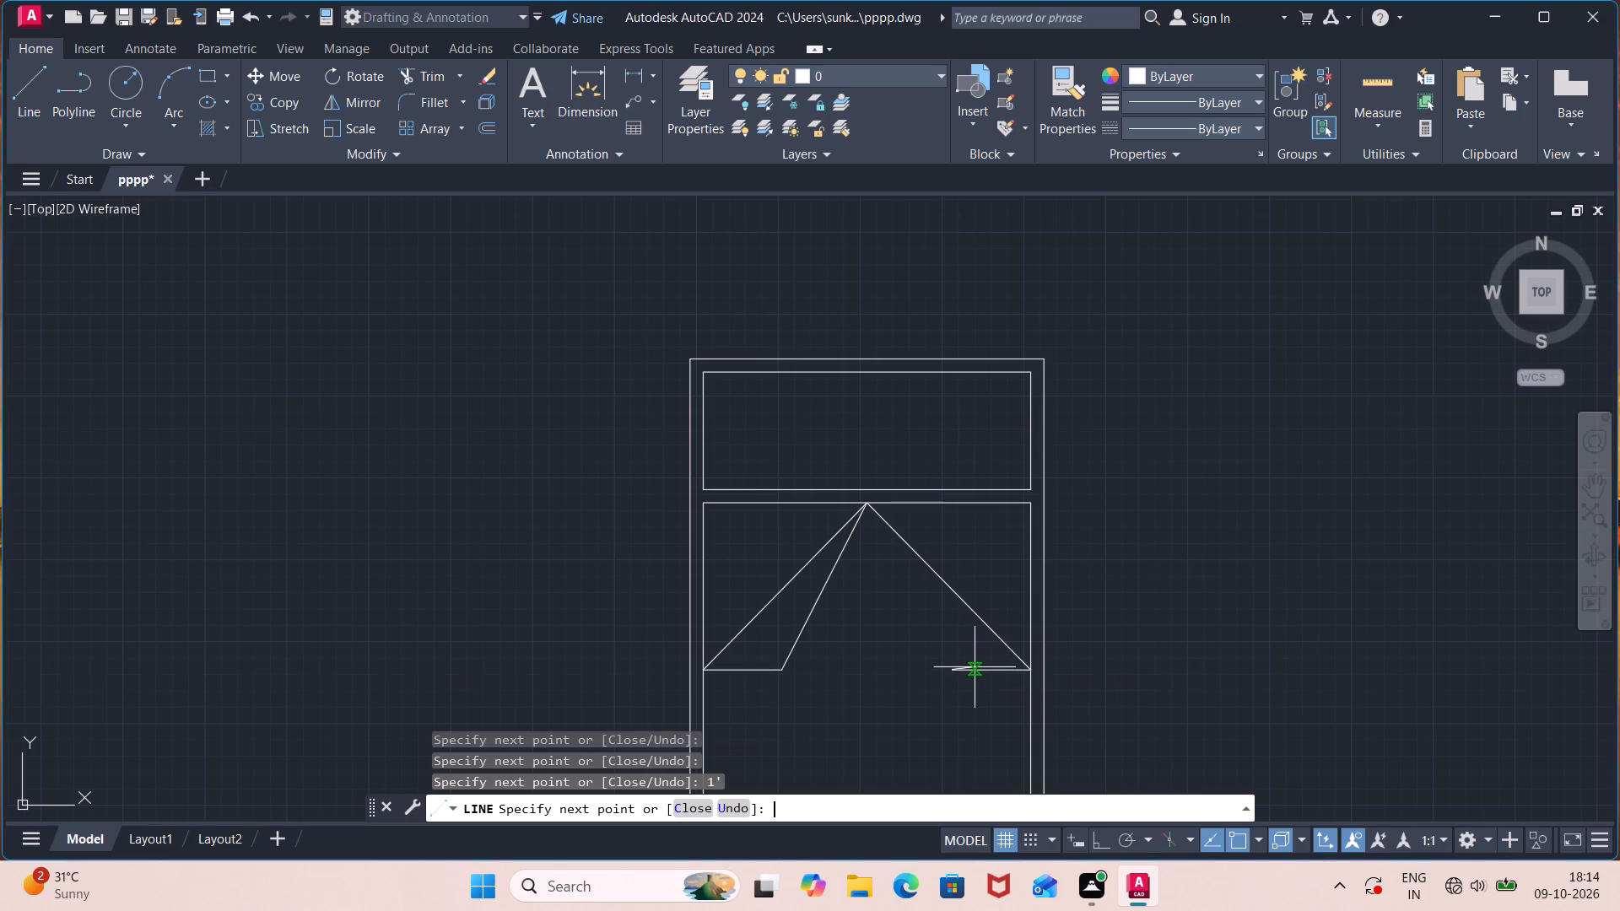
pyautogui.click(866, 508)
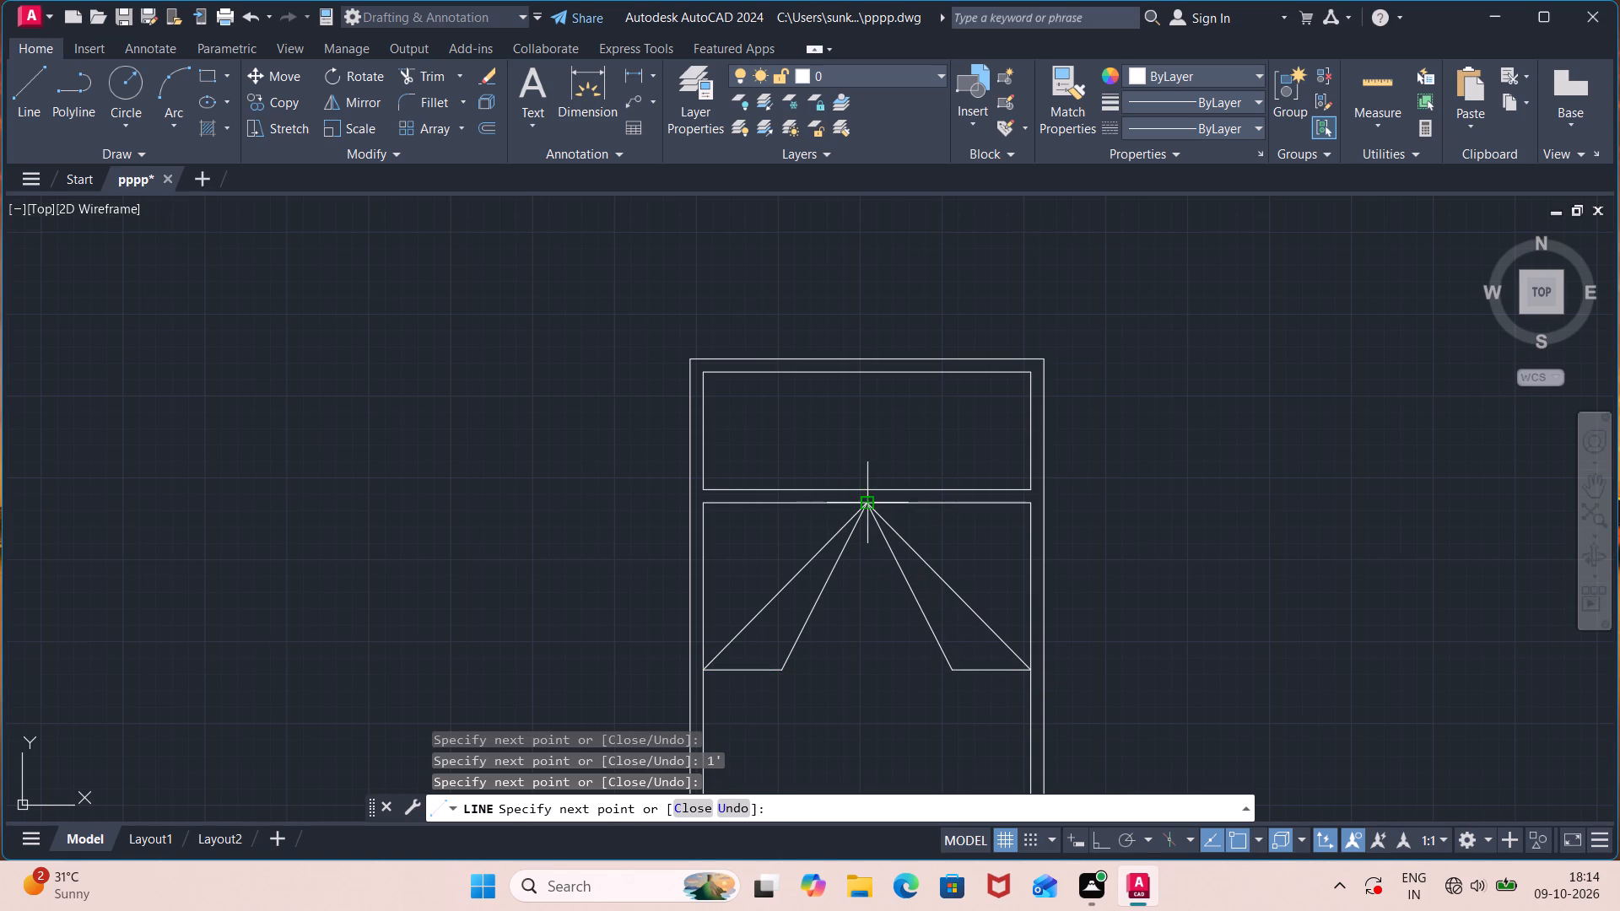
pyautogui.press('Escape')
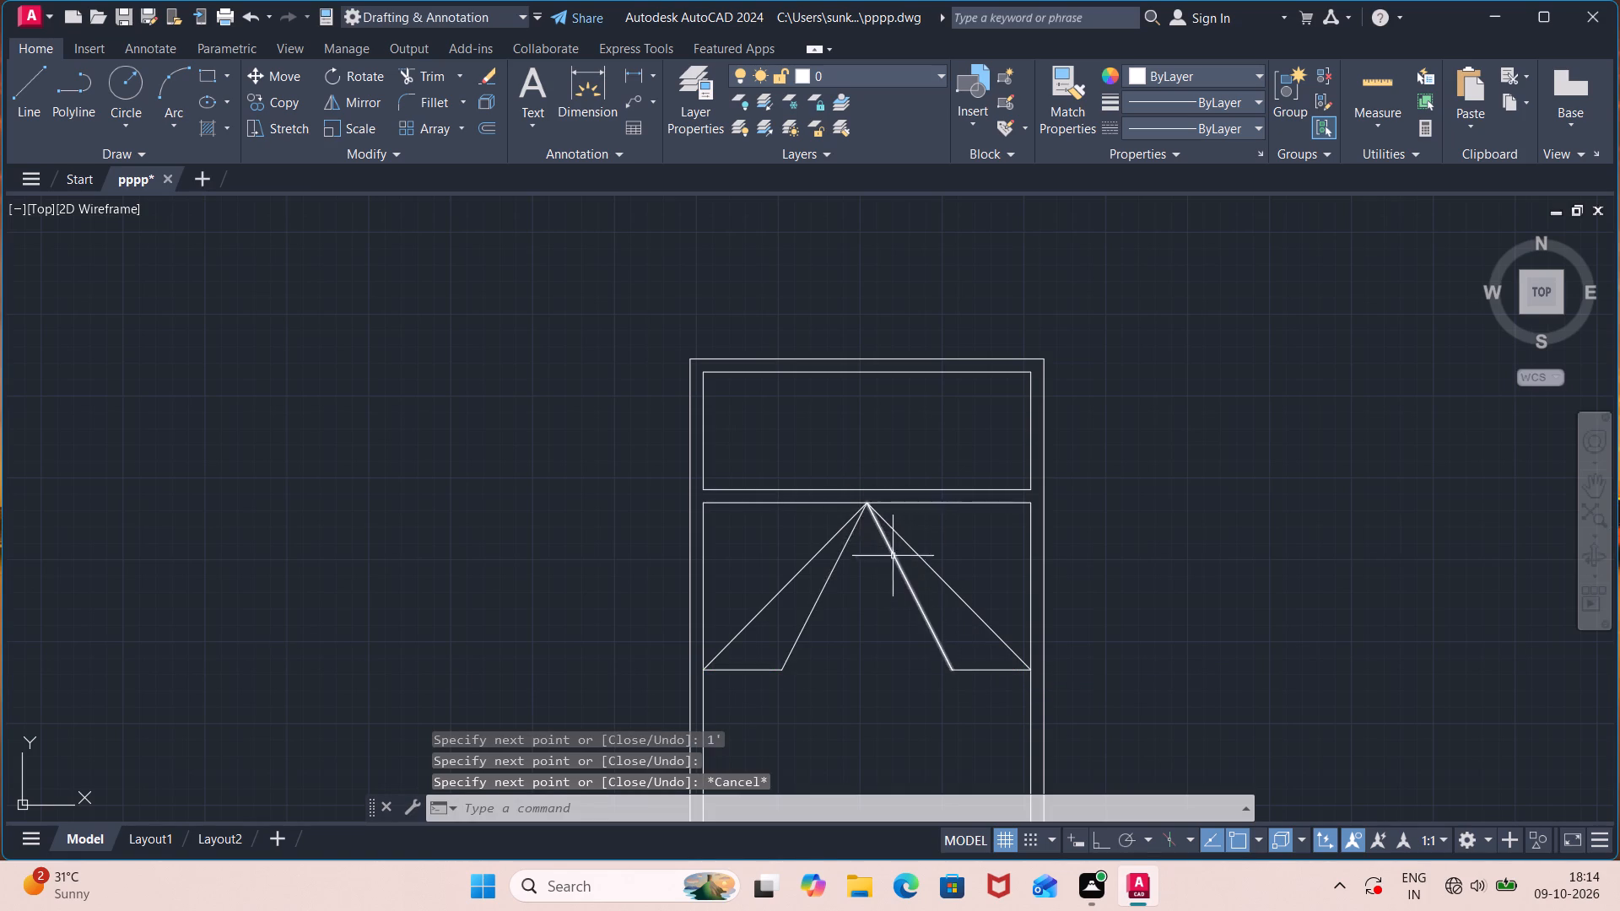
# Delete the two 1' horizontal base lines of the triangles in the lower panel.
pyautogui.click(985, 659)
pyautogui.click(996, 686)
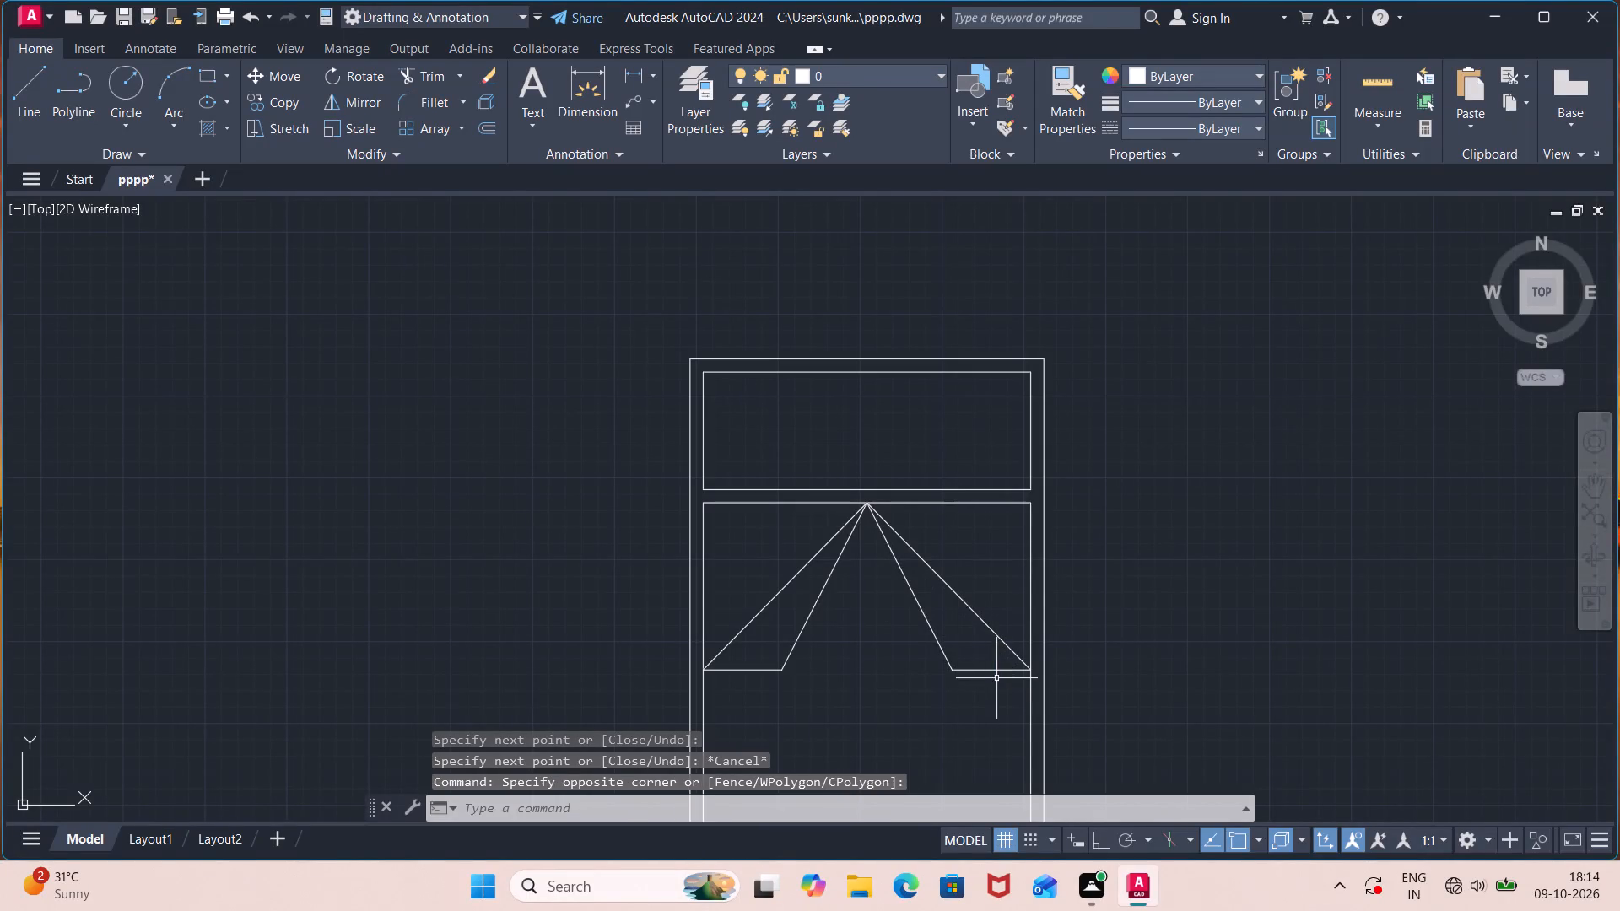
pyautogui.click(996, 677)
pyautogui.click(992, 652)
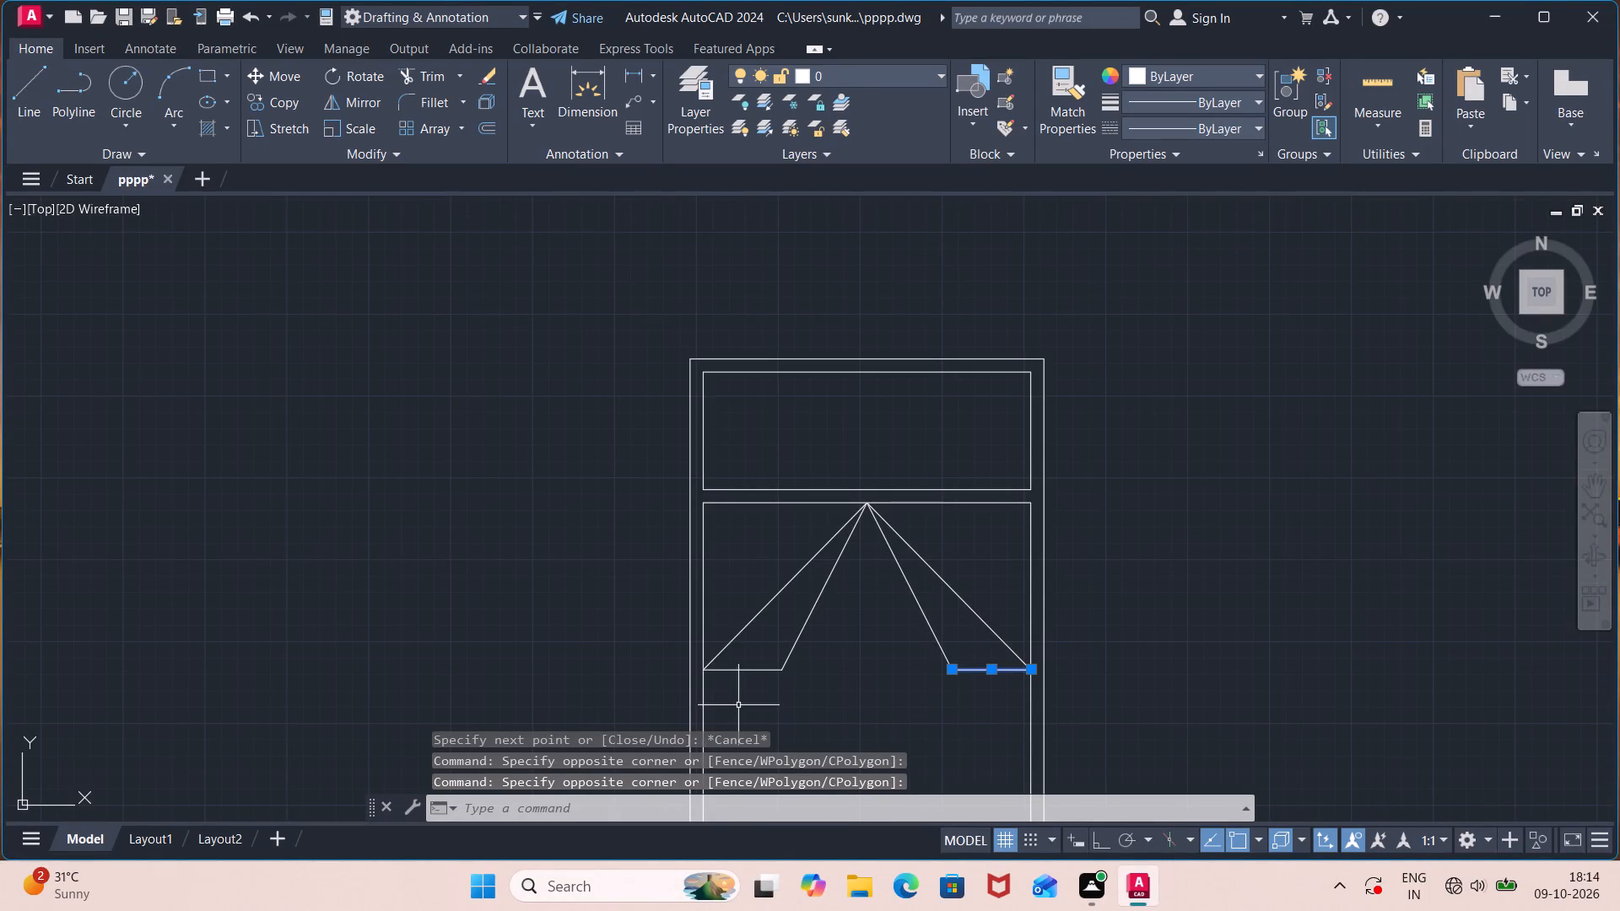
pyautogui.click(737, 690)
pyautogui.click(737, 666)
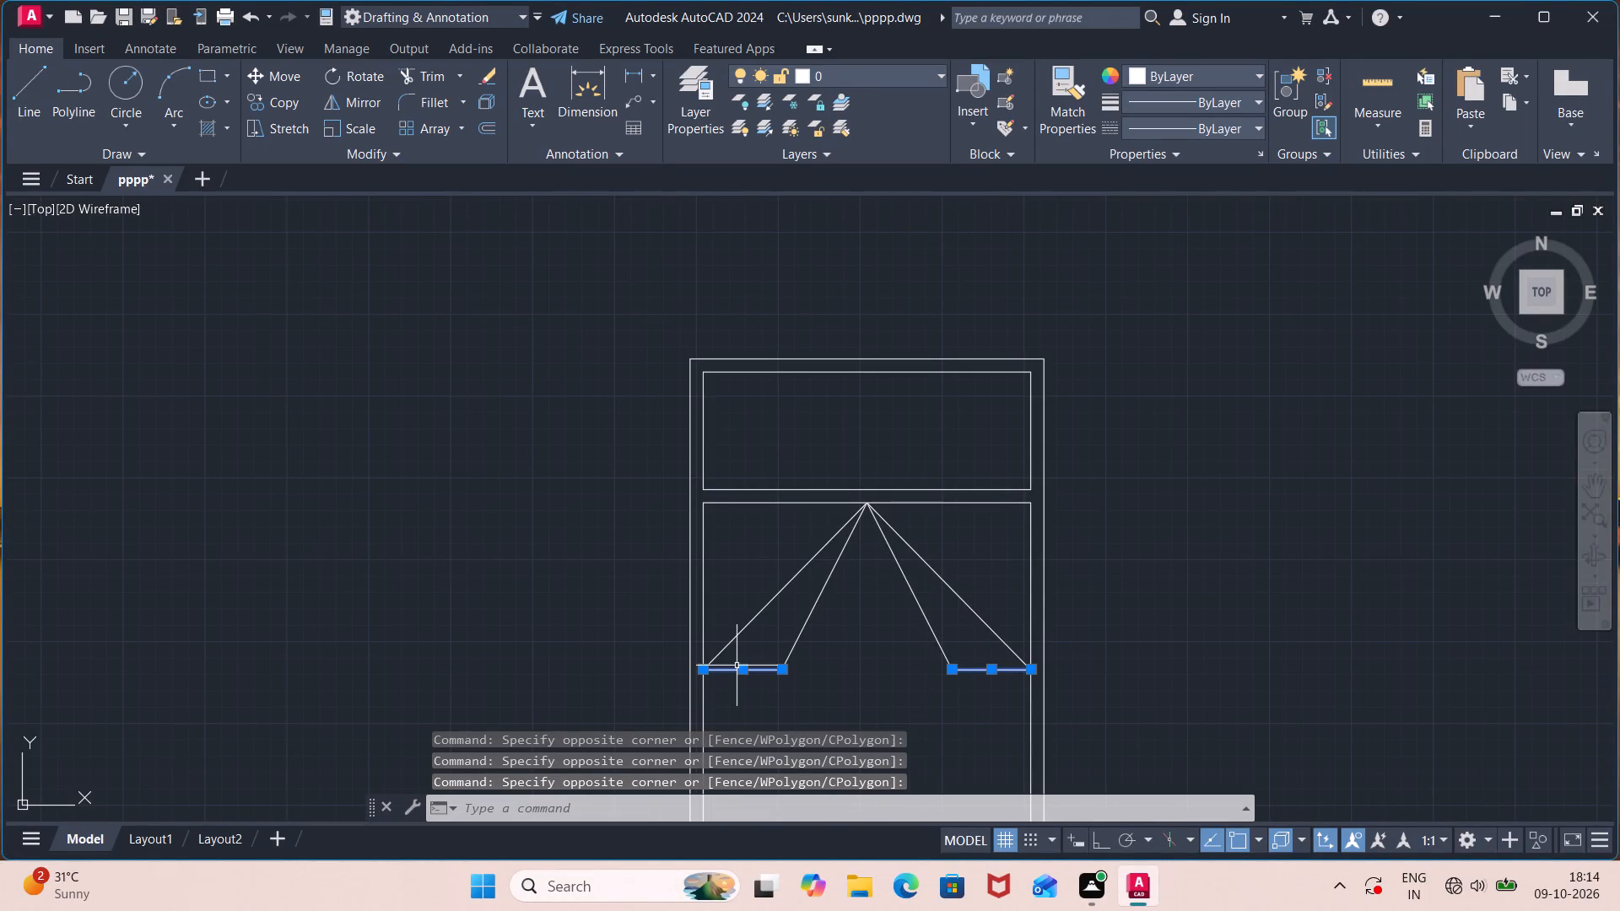
pyautogui.press('Delete')
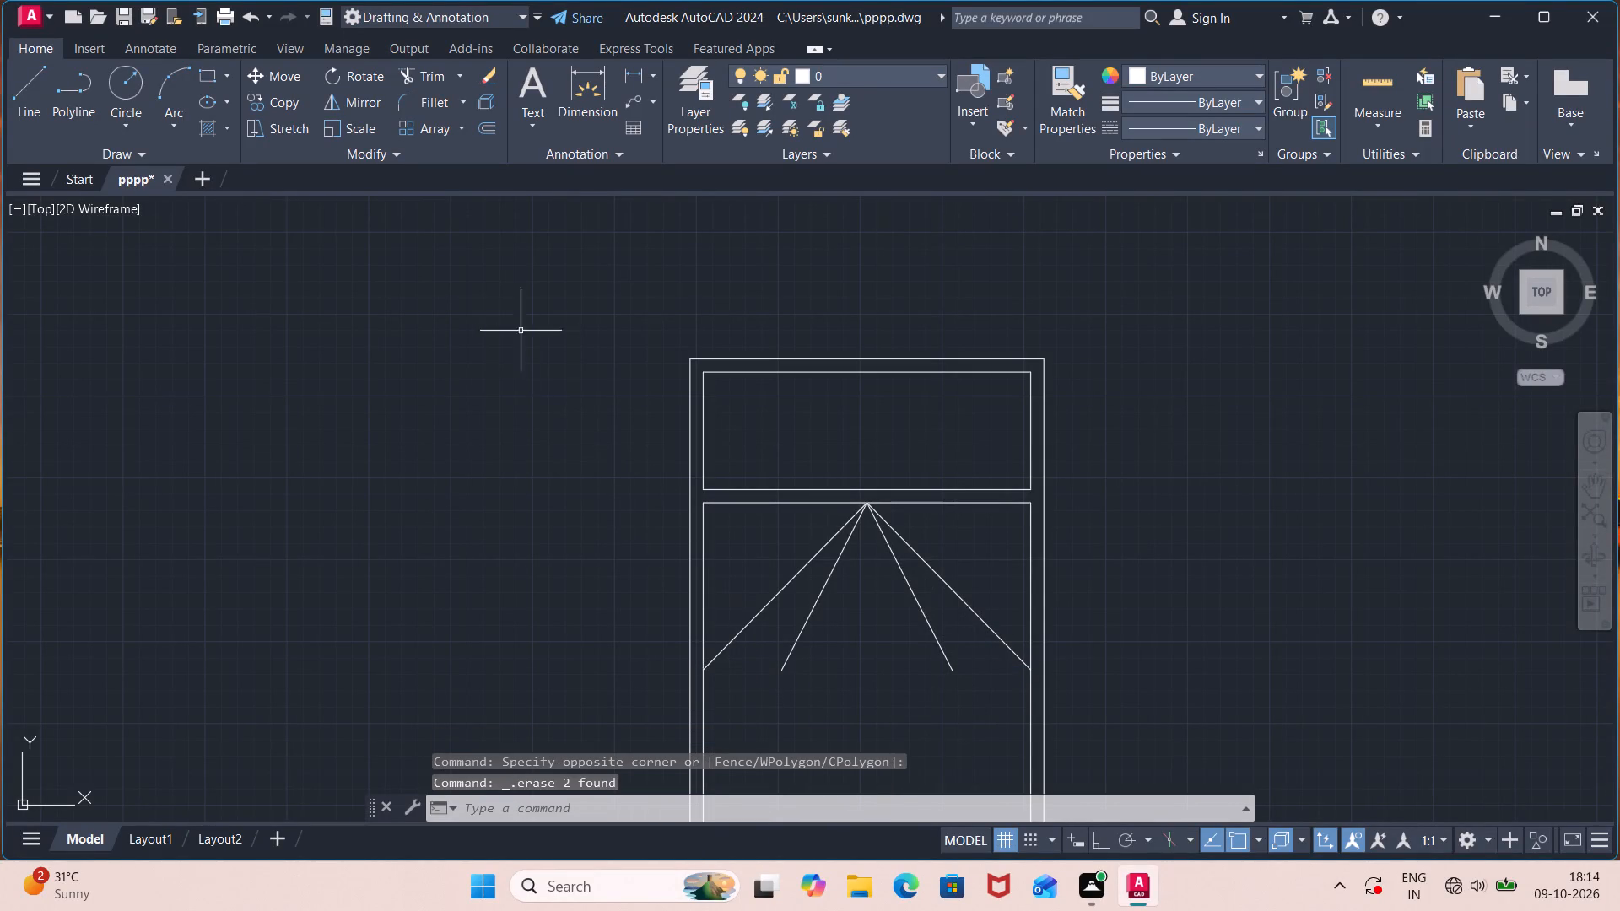
# Draw a shallow upward-bulging Start, End, Direction arc joining the lower ends of the two west slanted lines.
pyautogui.click(170, 122)
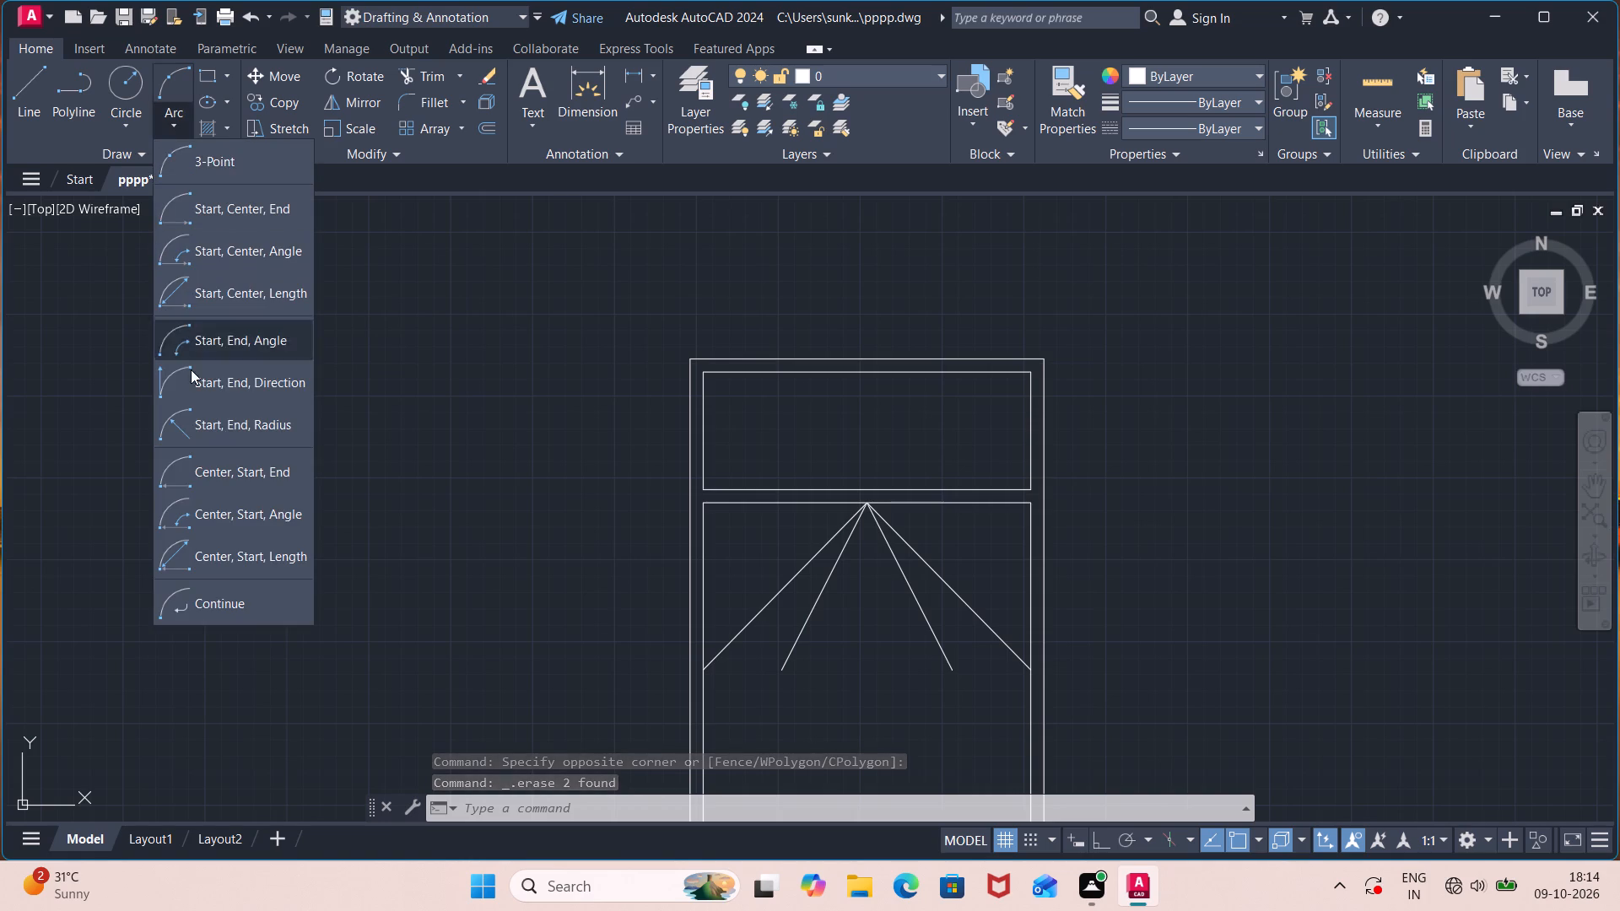
pyautogui.click(217, 391)
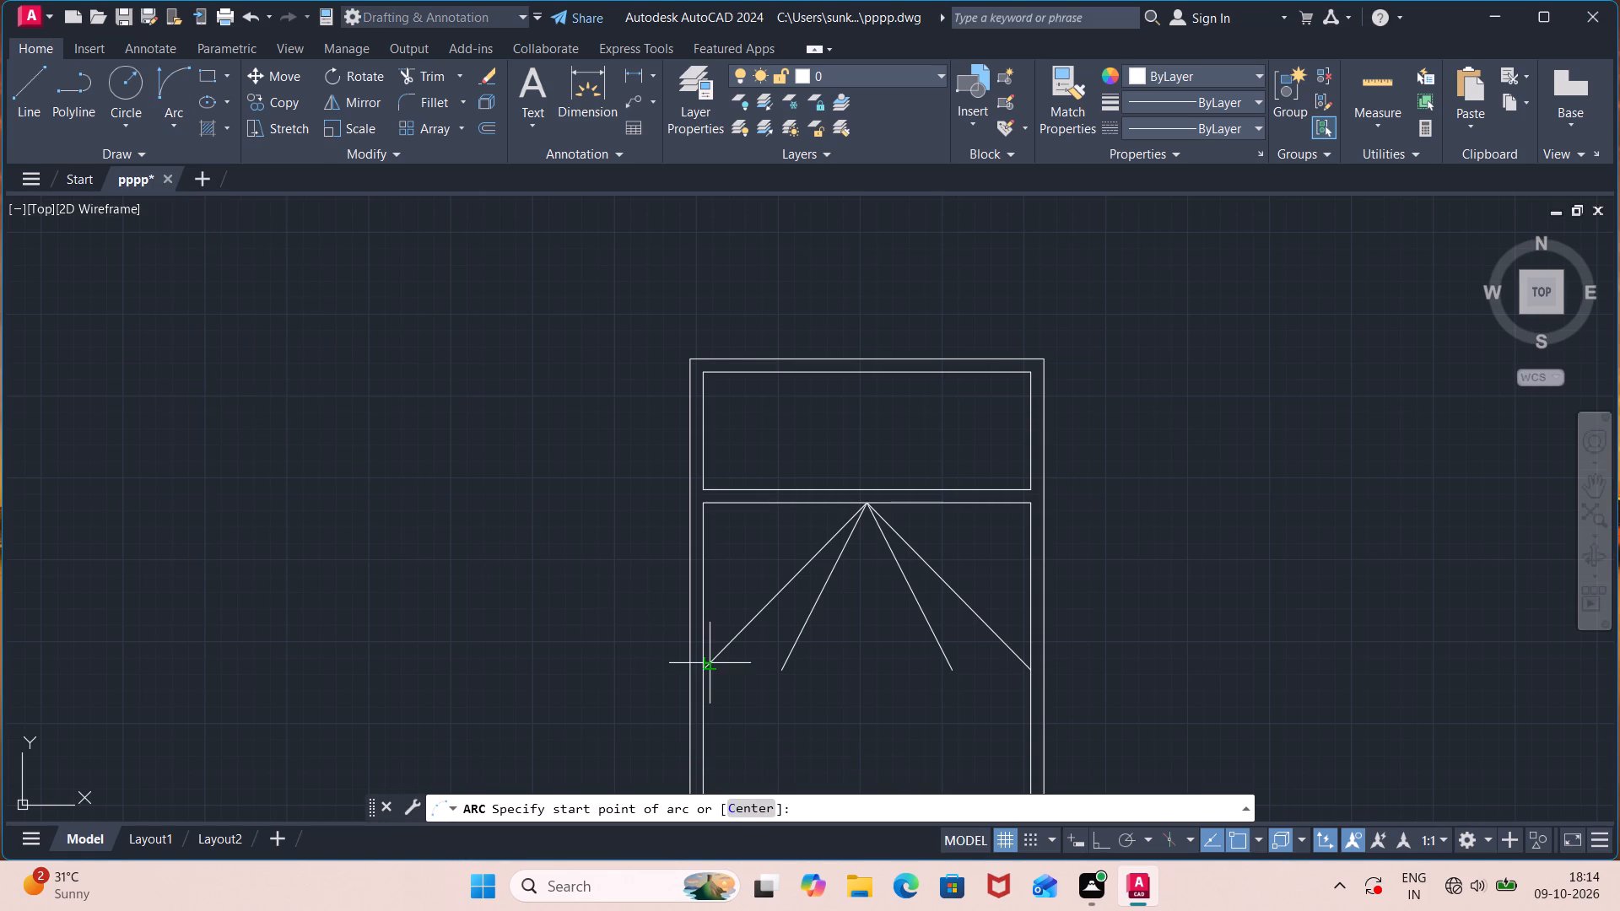
pyautogui.click(701, 666)
pyautogui.click(786, 670)
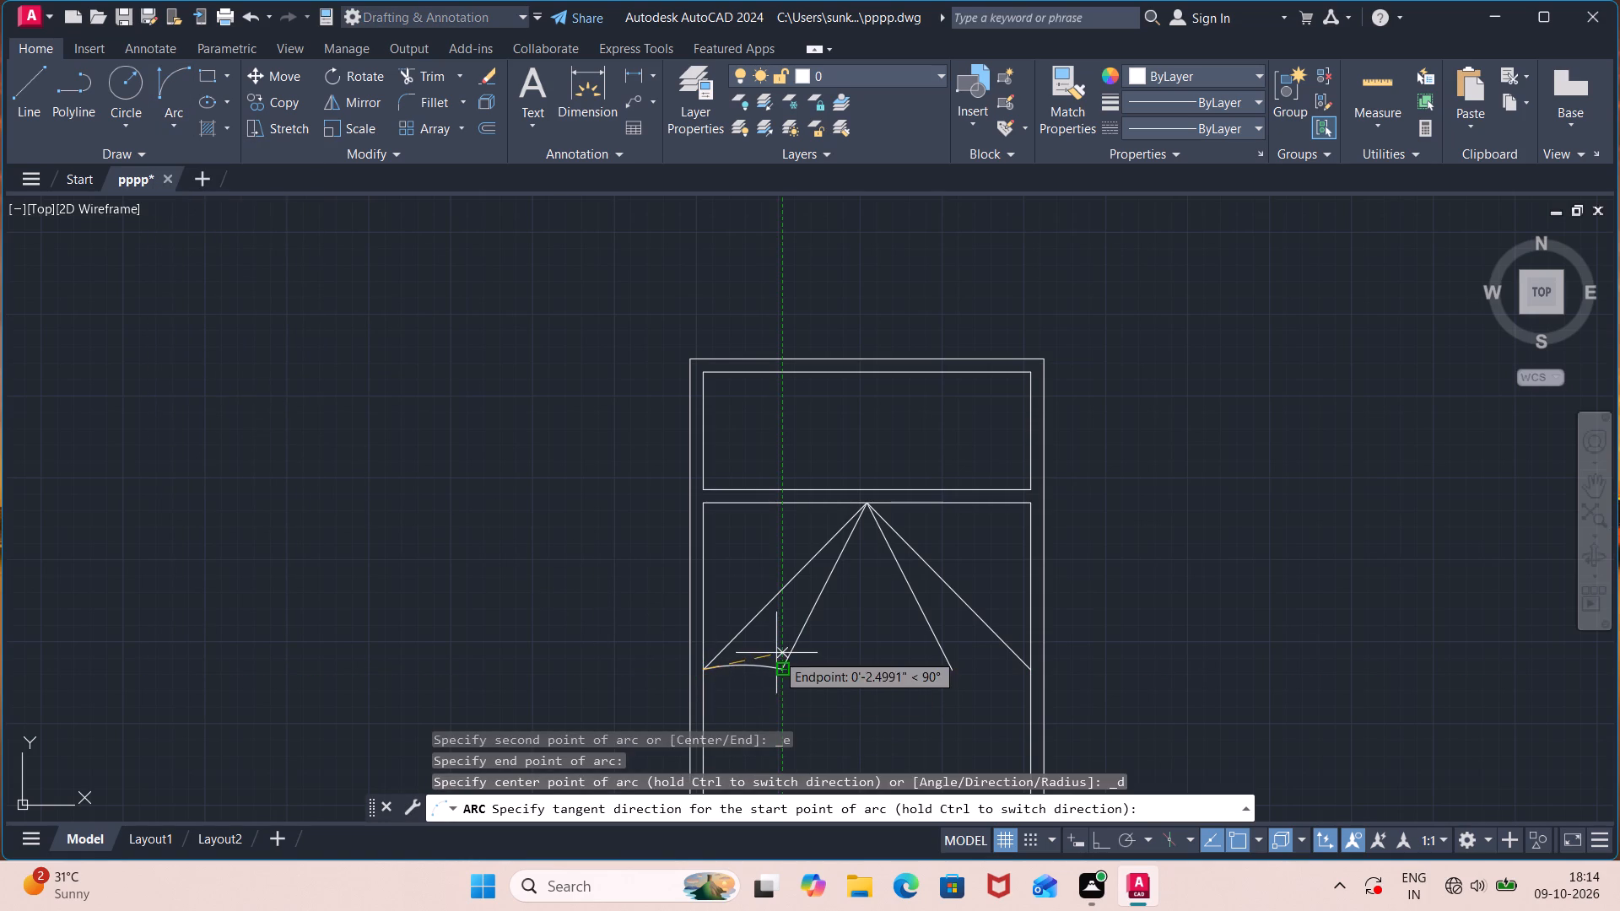
pyautogui.click(775, 642)
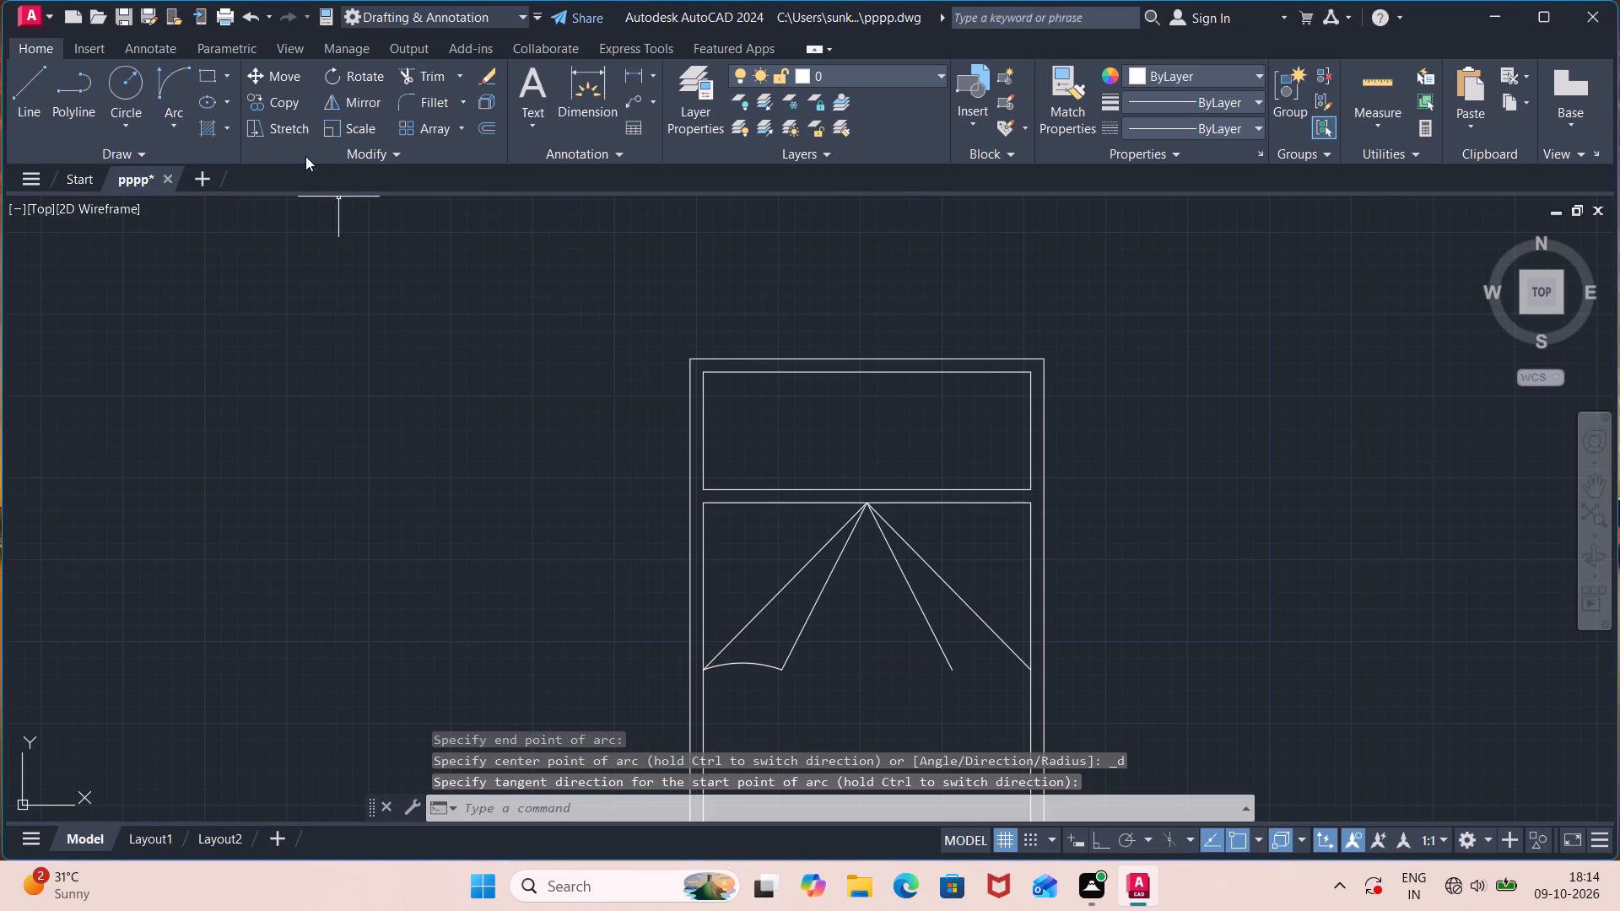
# Draw a matching upward-bulging Start, End, Direction arc joining the lower ends of the two east slanted lines.
pyautogui.click(178, 110)
pyautogui.click(246, 391)
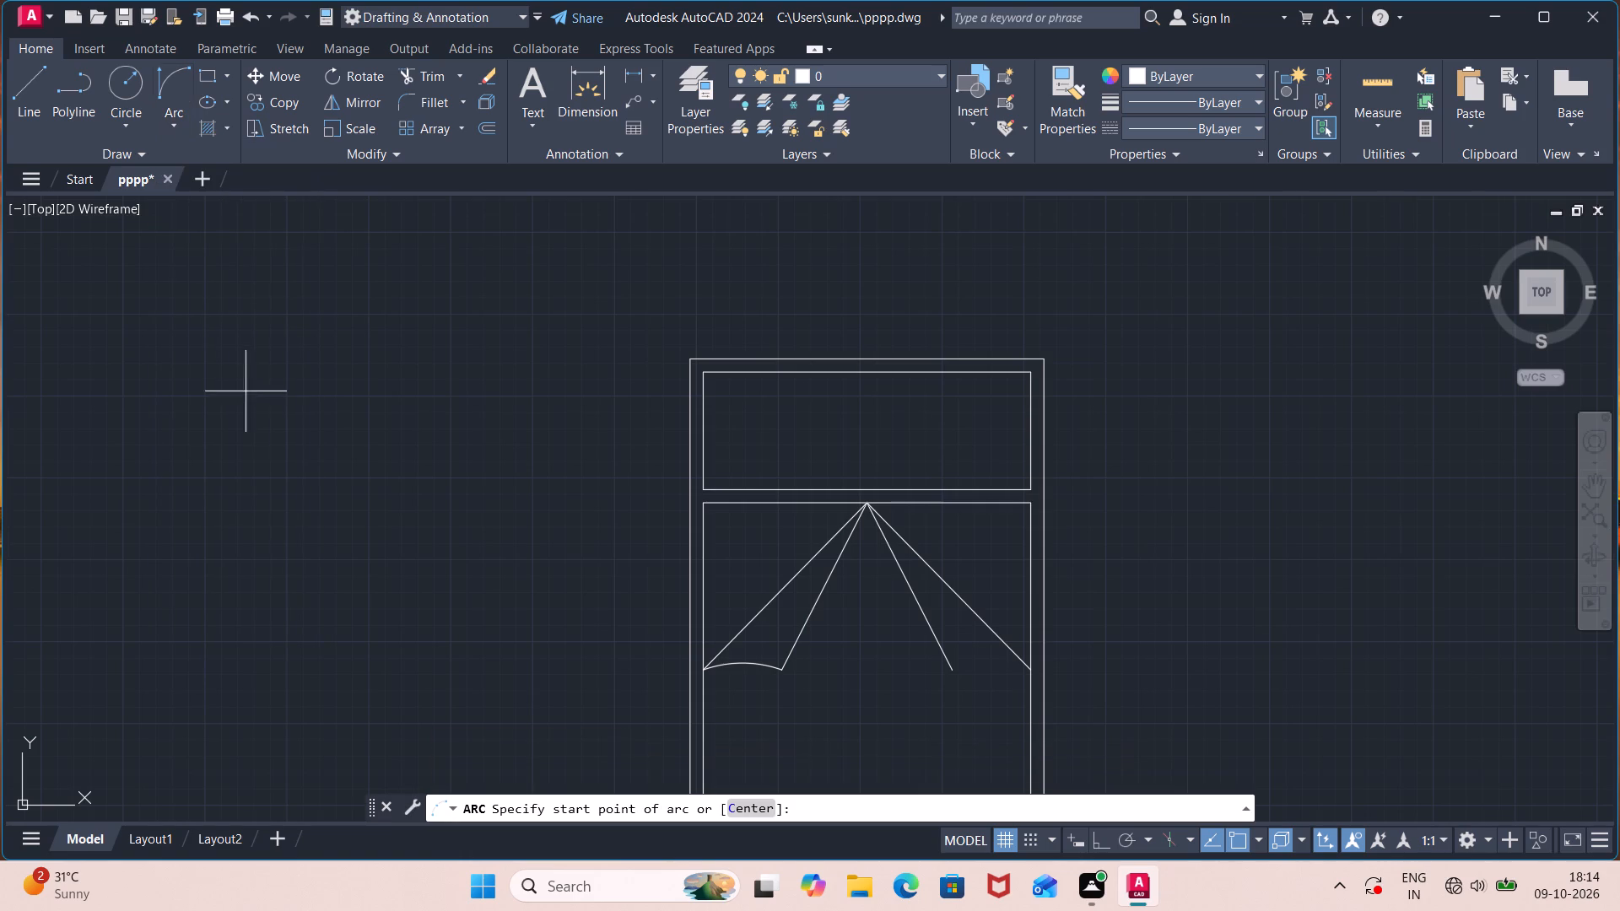
pyautogui.click(1025, 671)
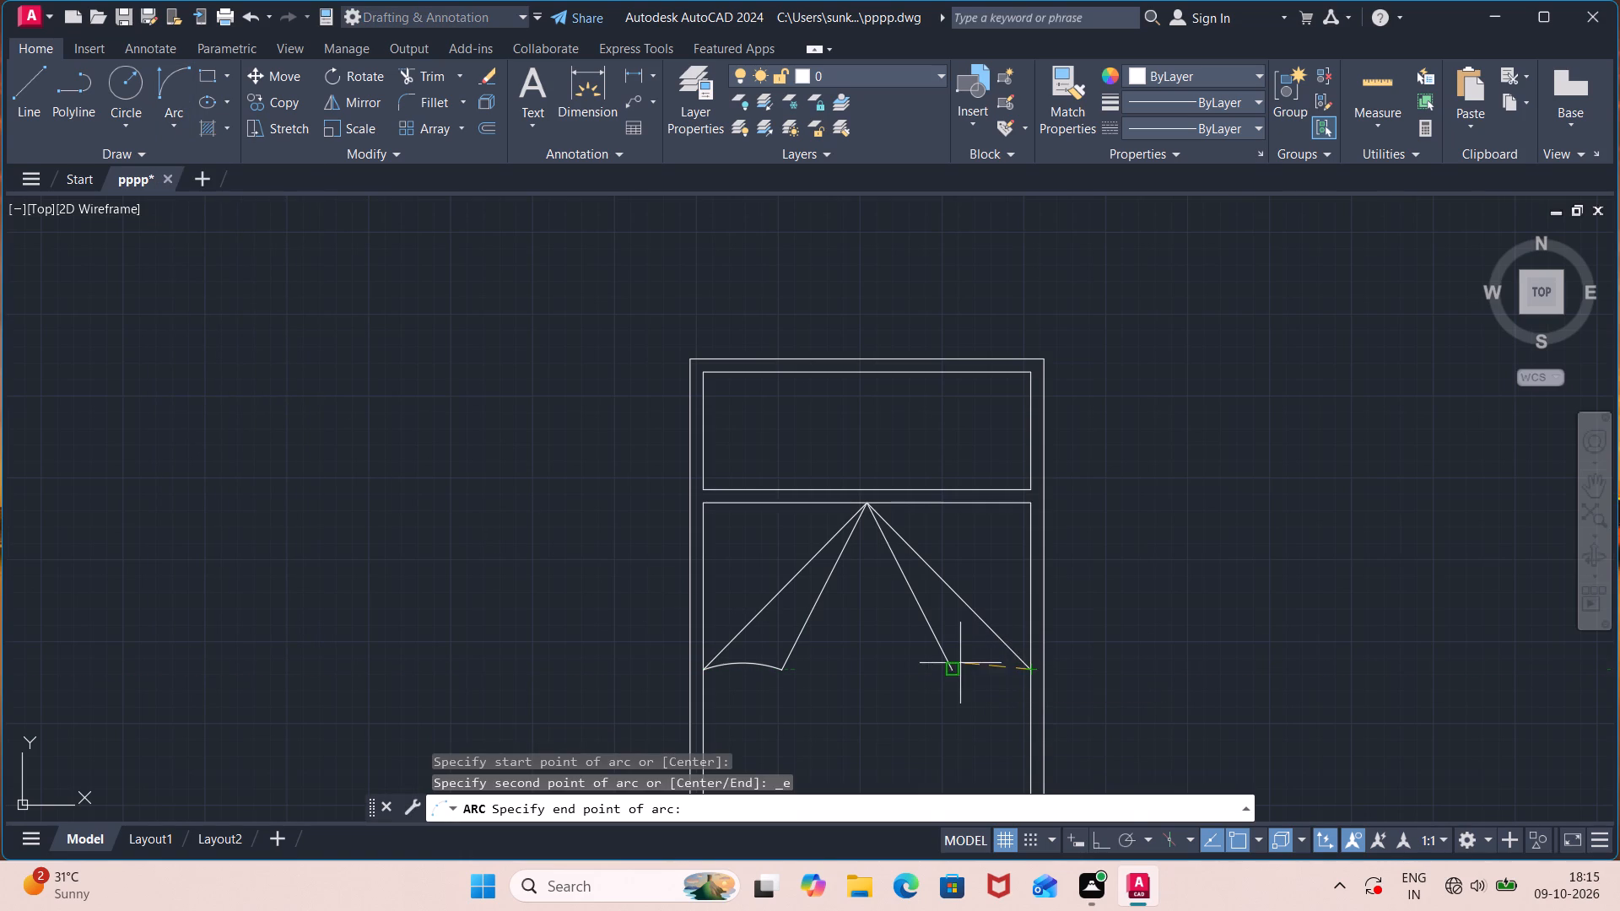
pyautogui.click(953, 664)
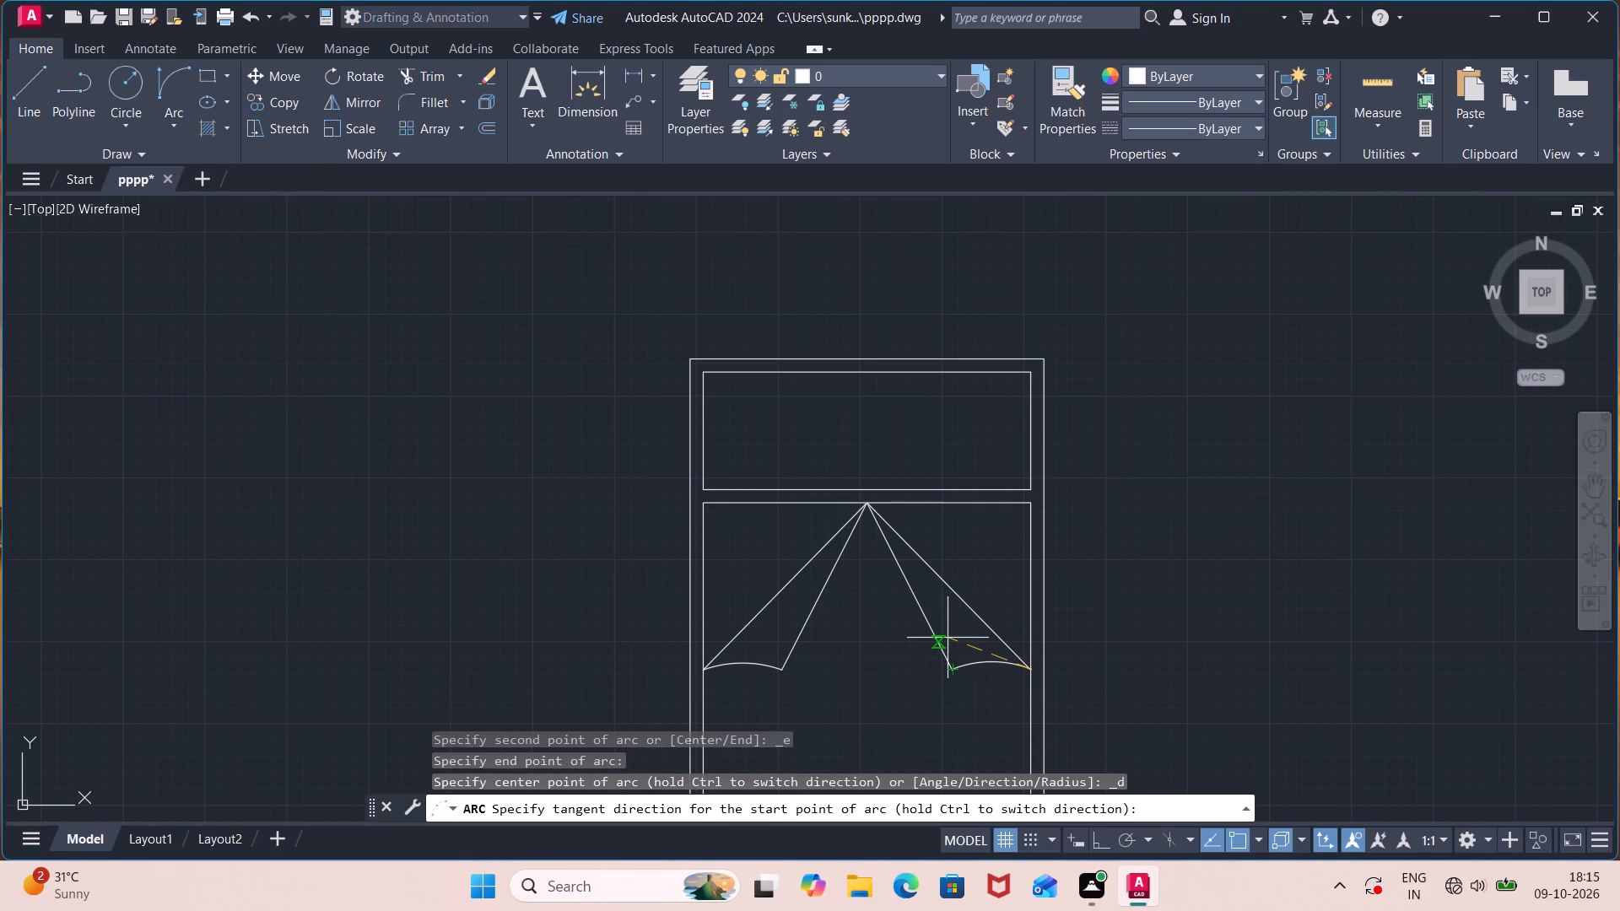
pyautogui.click(948, 638)
# Draw a vertical line in the upper panel from its bottom edge's midpoint to its top edge's midpoint.
pyautogui.scroll(-1, 947, 639)
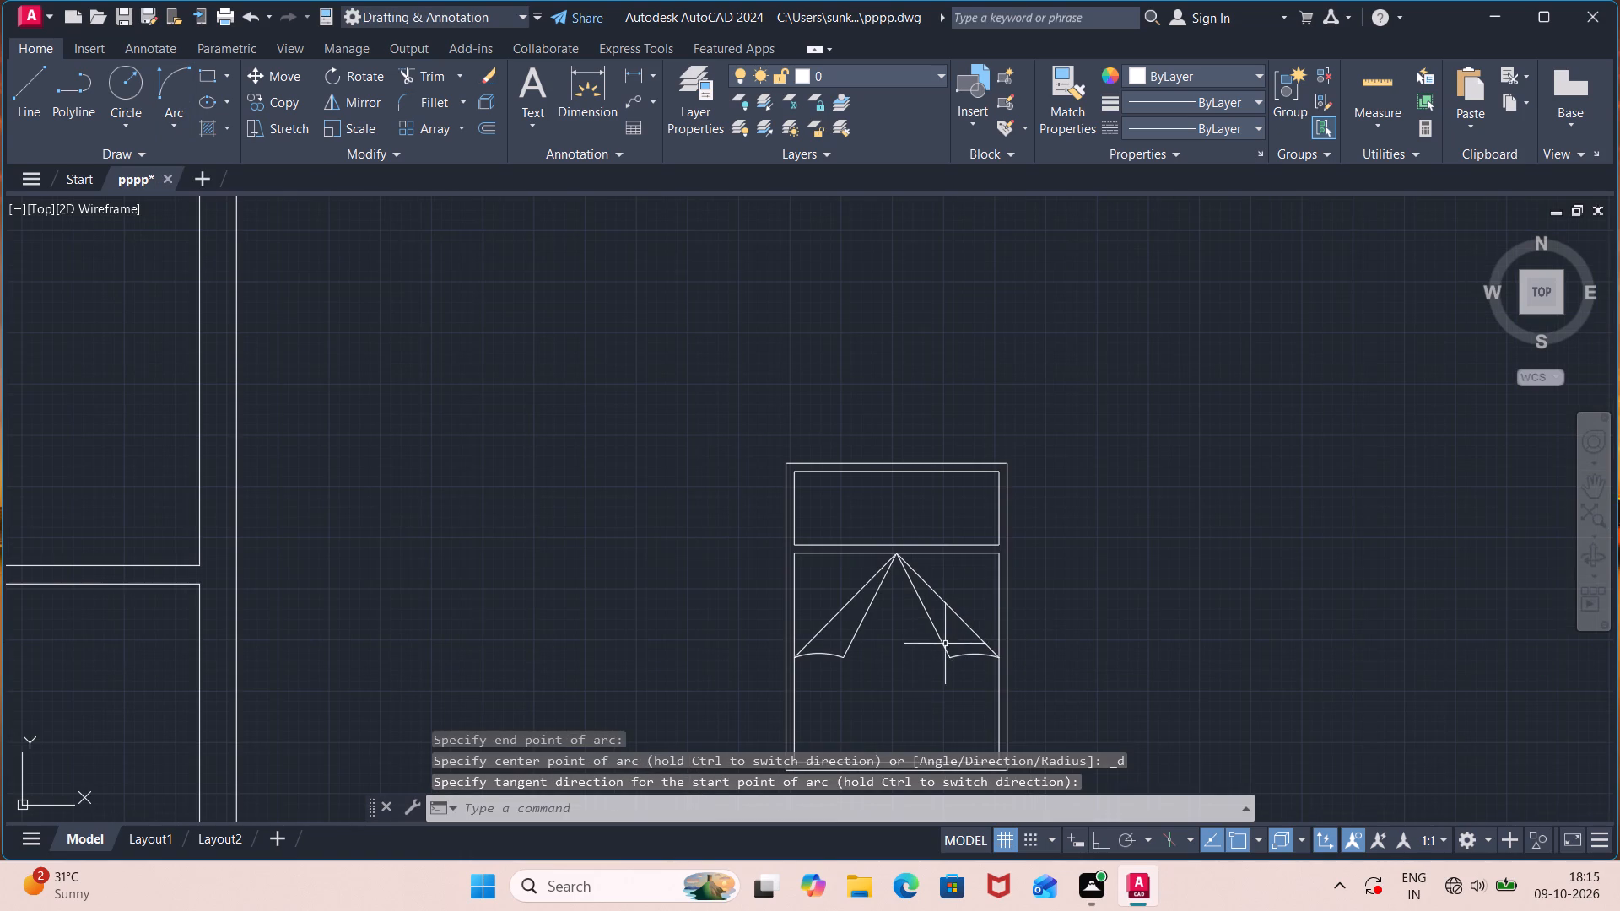
pyautogui.middleClick(904, 654)
pyautogui.press('l')
pyautogui.press('Return')
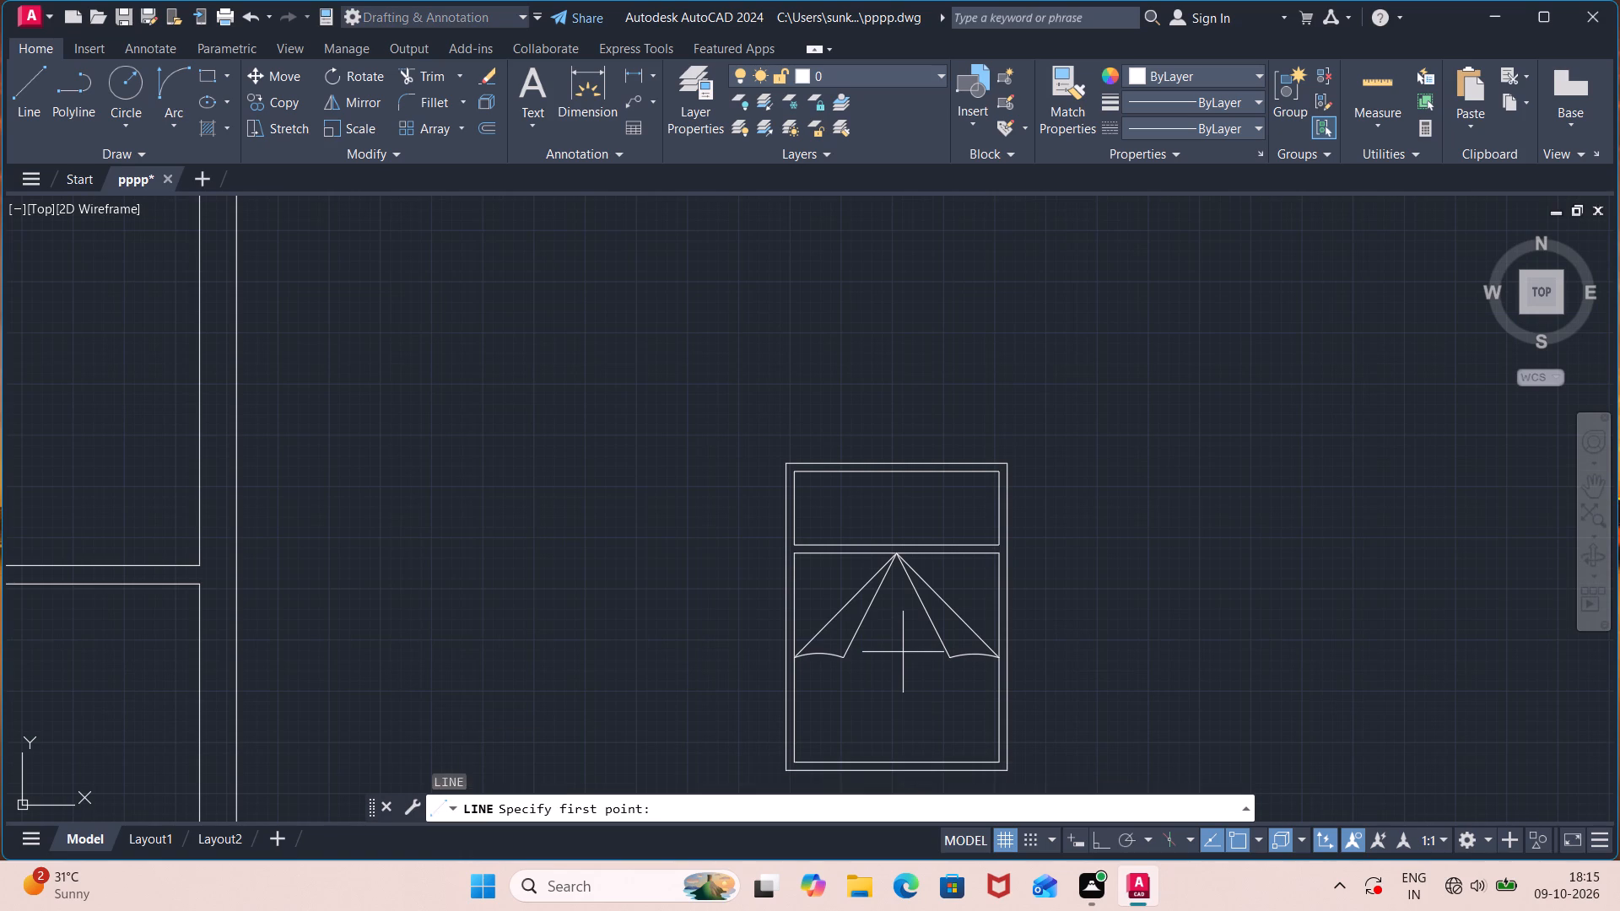
pyautogui.click(894, 544)
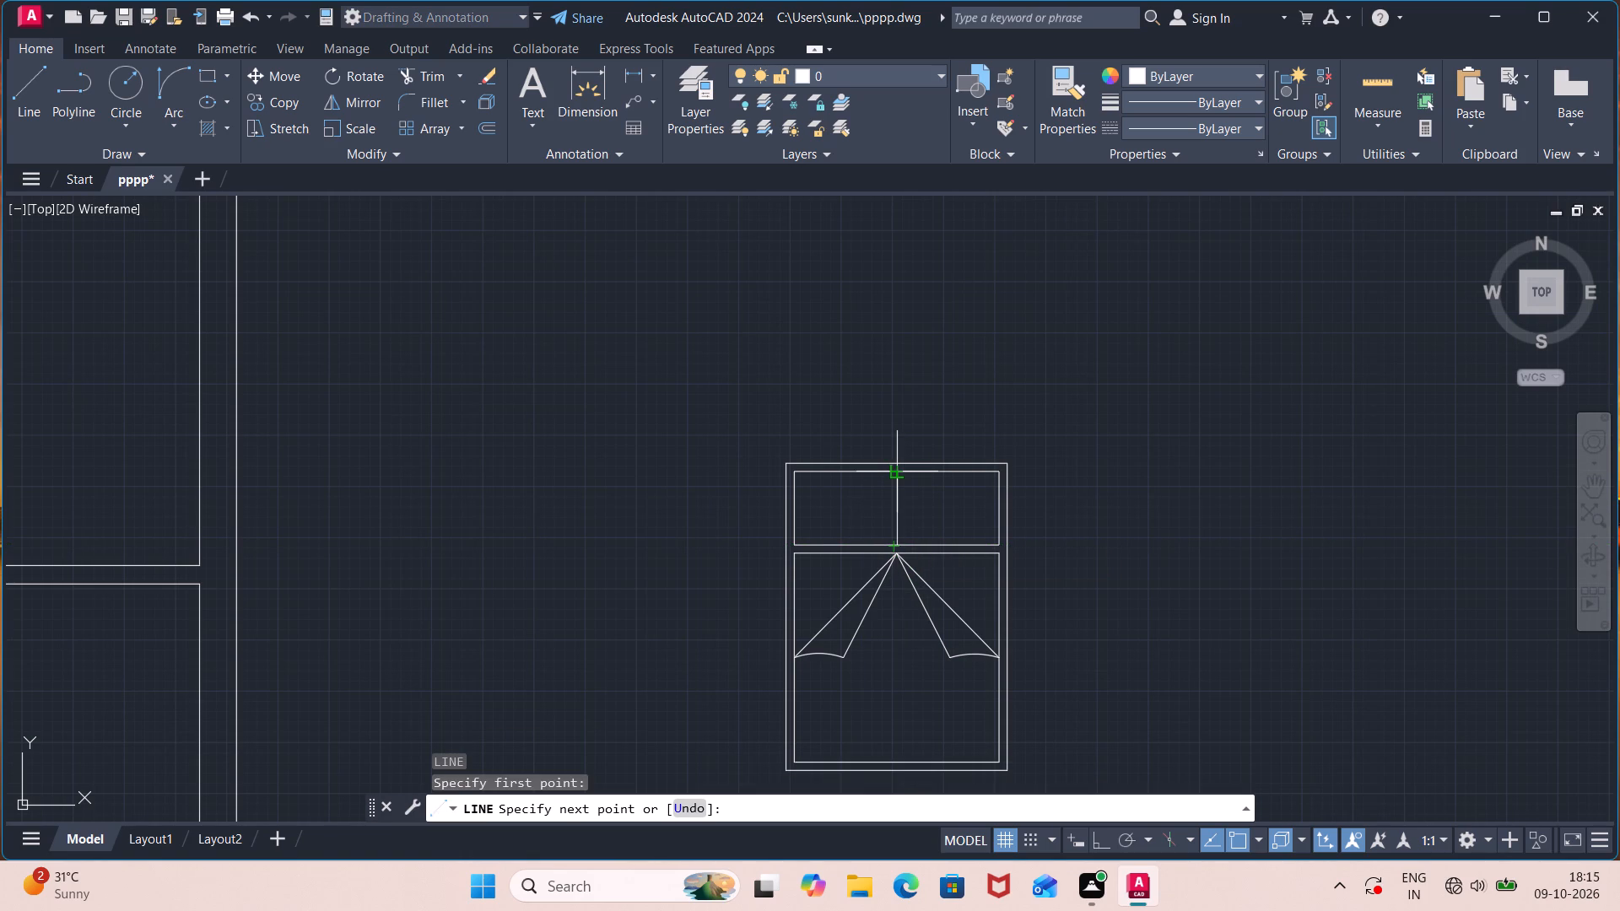
pyautogui.click(896, 475)
pyautogui.press('Escape')
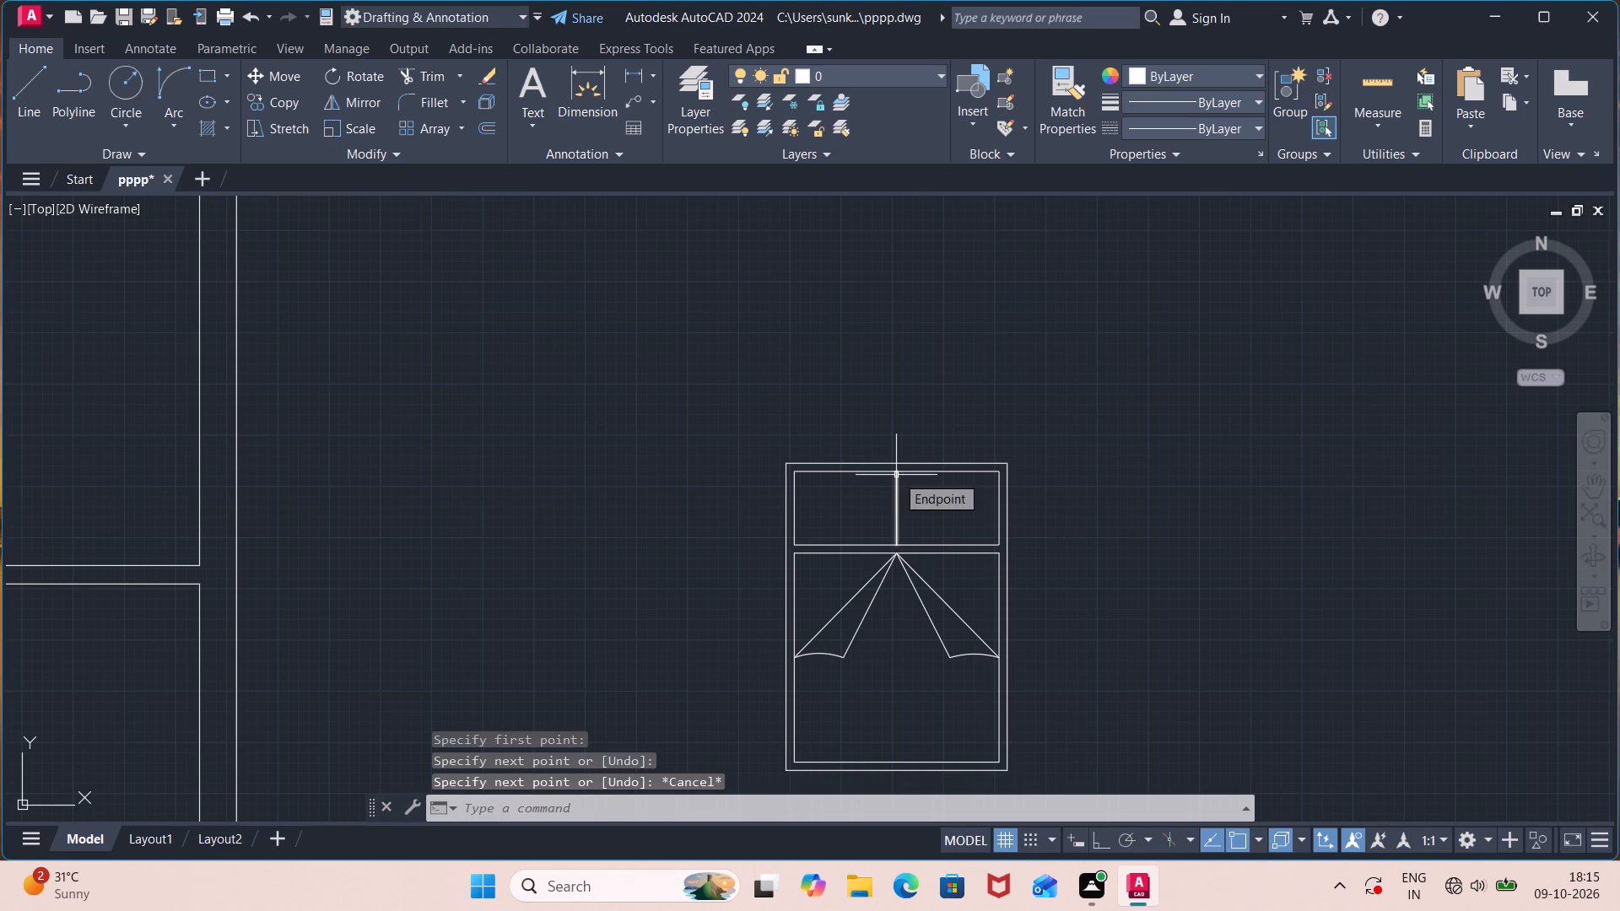
# Offset the upper panel's vertical centre line 1" to both its west and east sides.
pyautogui.write('off')
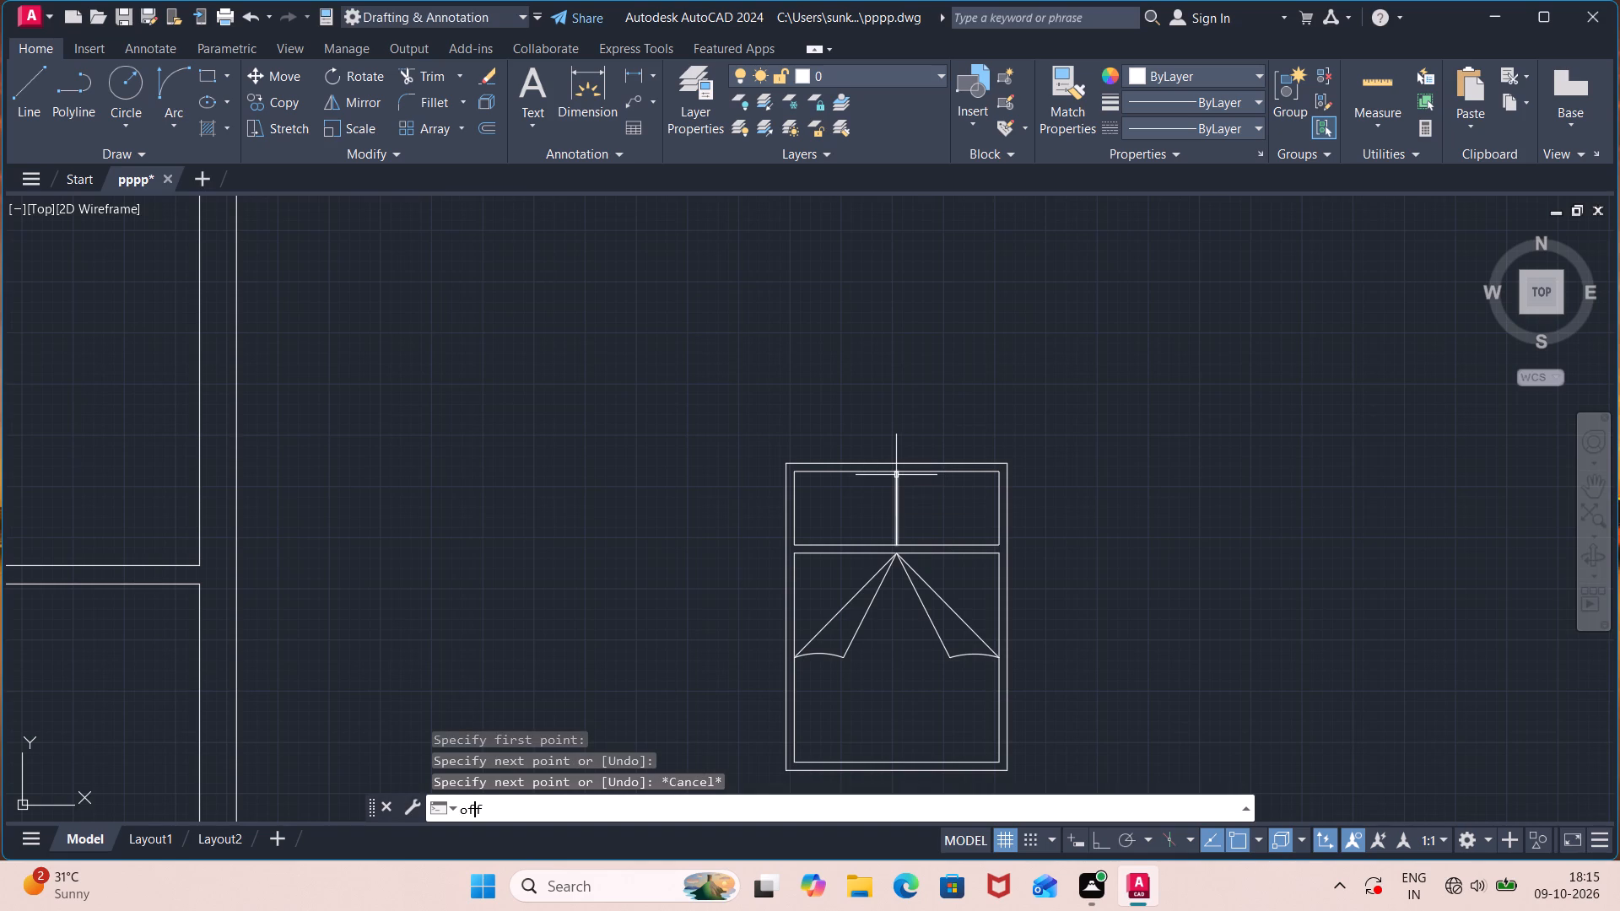
pyautogui.press('Return')
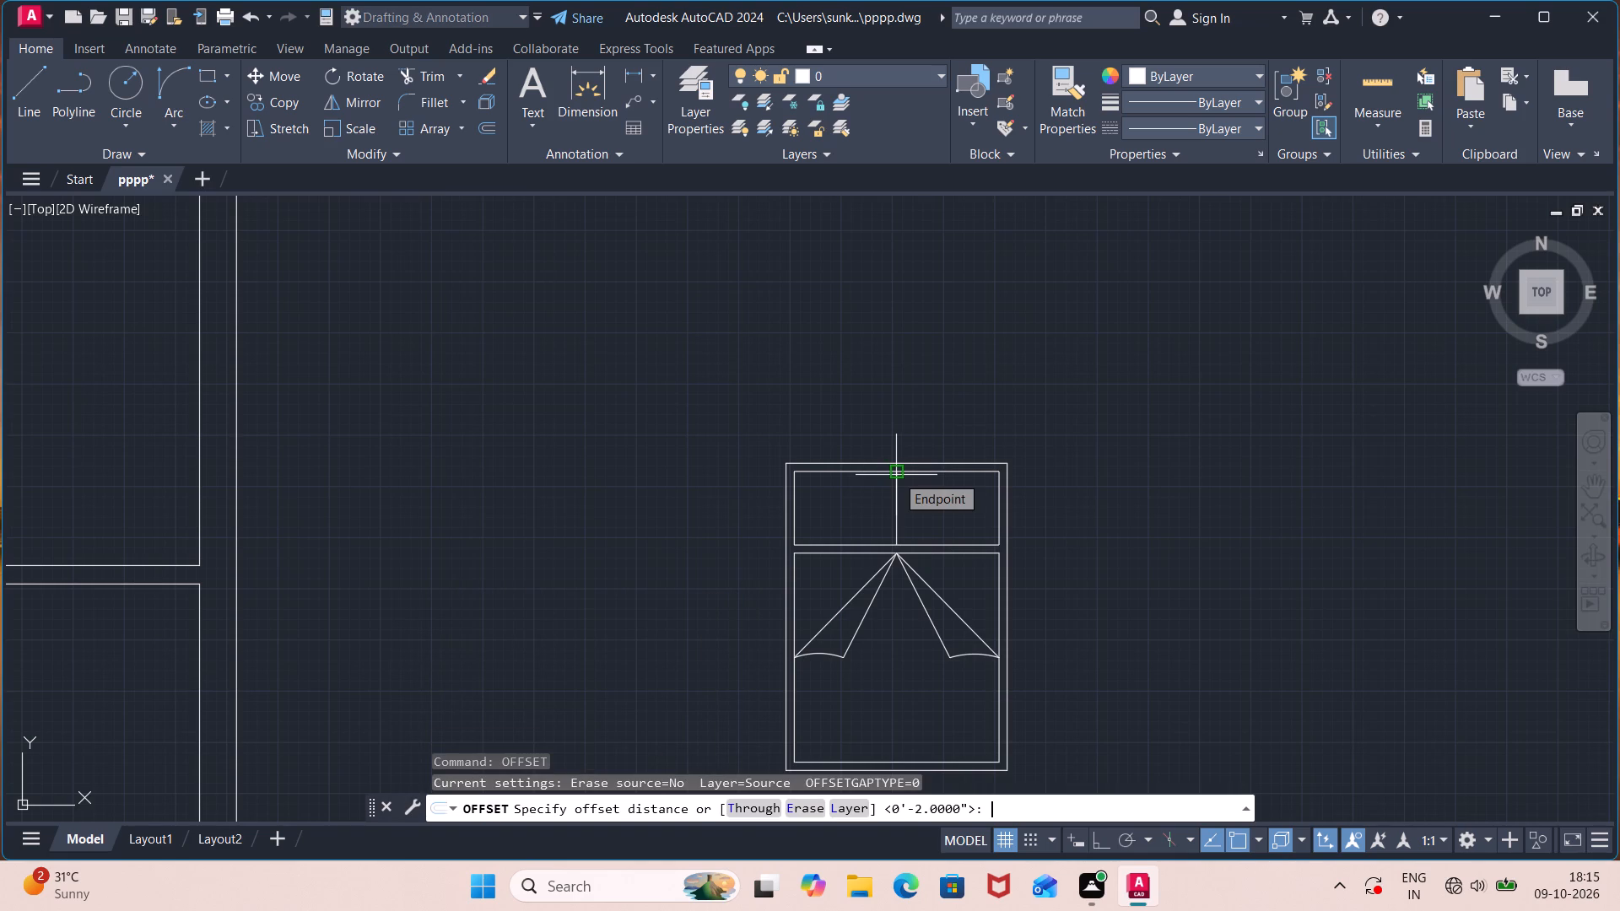
pyautogui.write('1"')
pyautogui.press('Return')
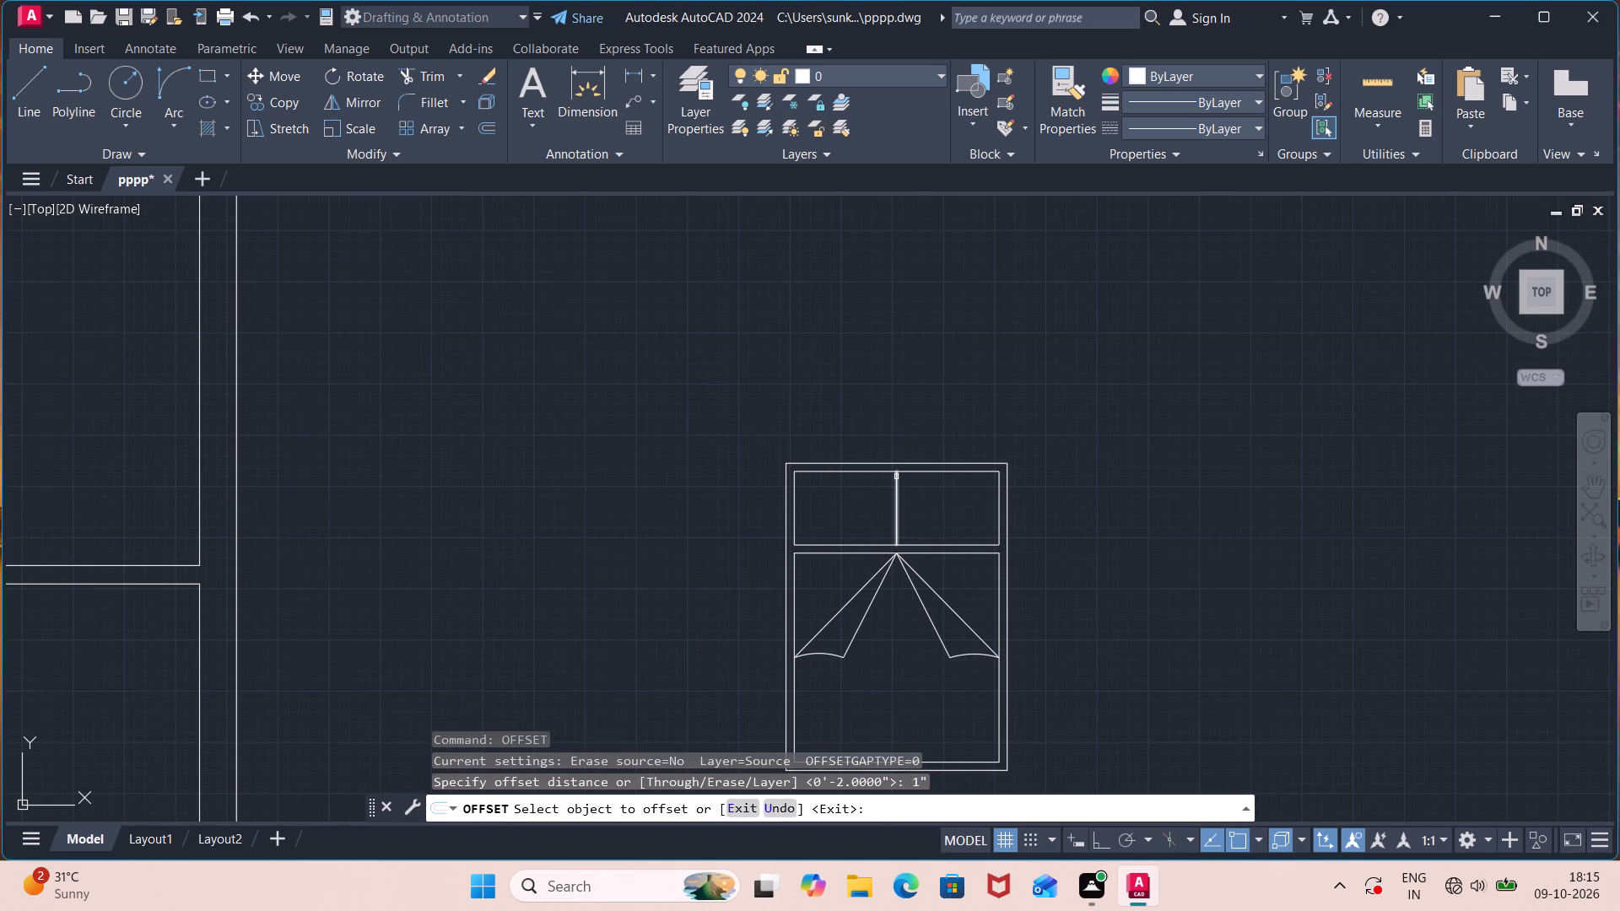
pyautogui.click(899, 495)
pyautogui.click(850, 498)
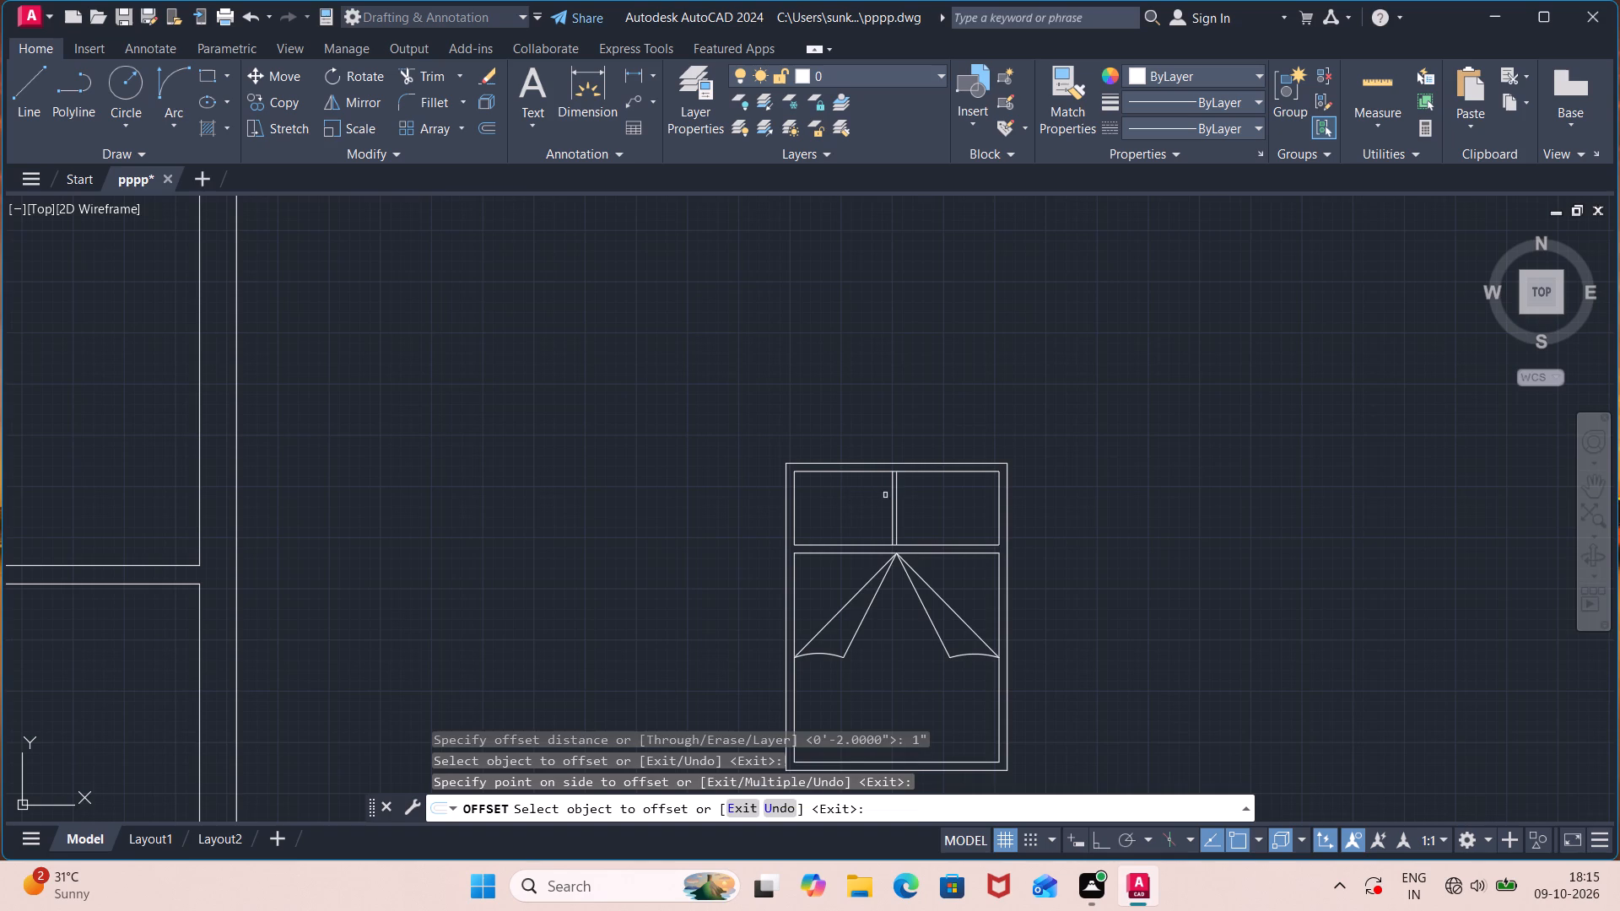
pyautogui.click(896, 496)
pyautogui.click(921, 503)
pyautogui.scroll(3, 922, 503)
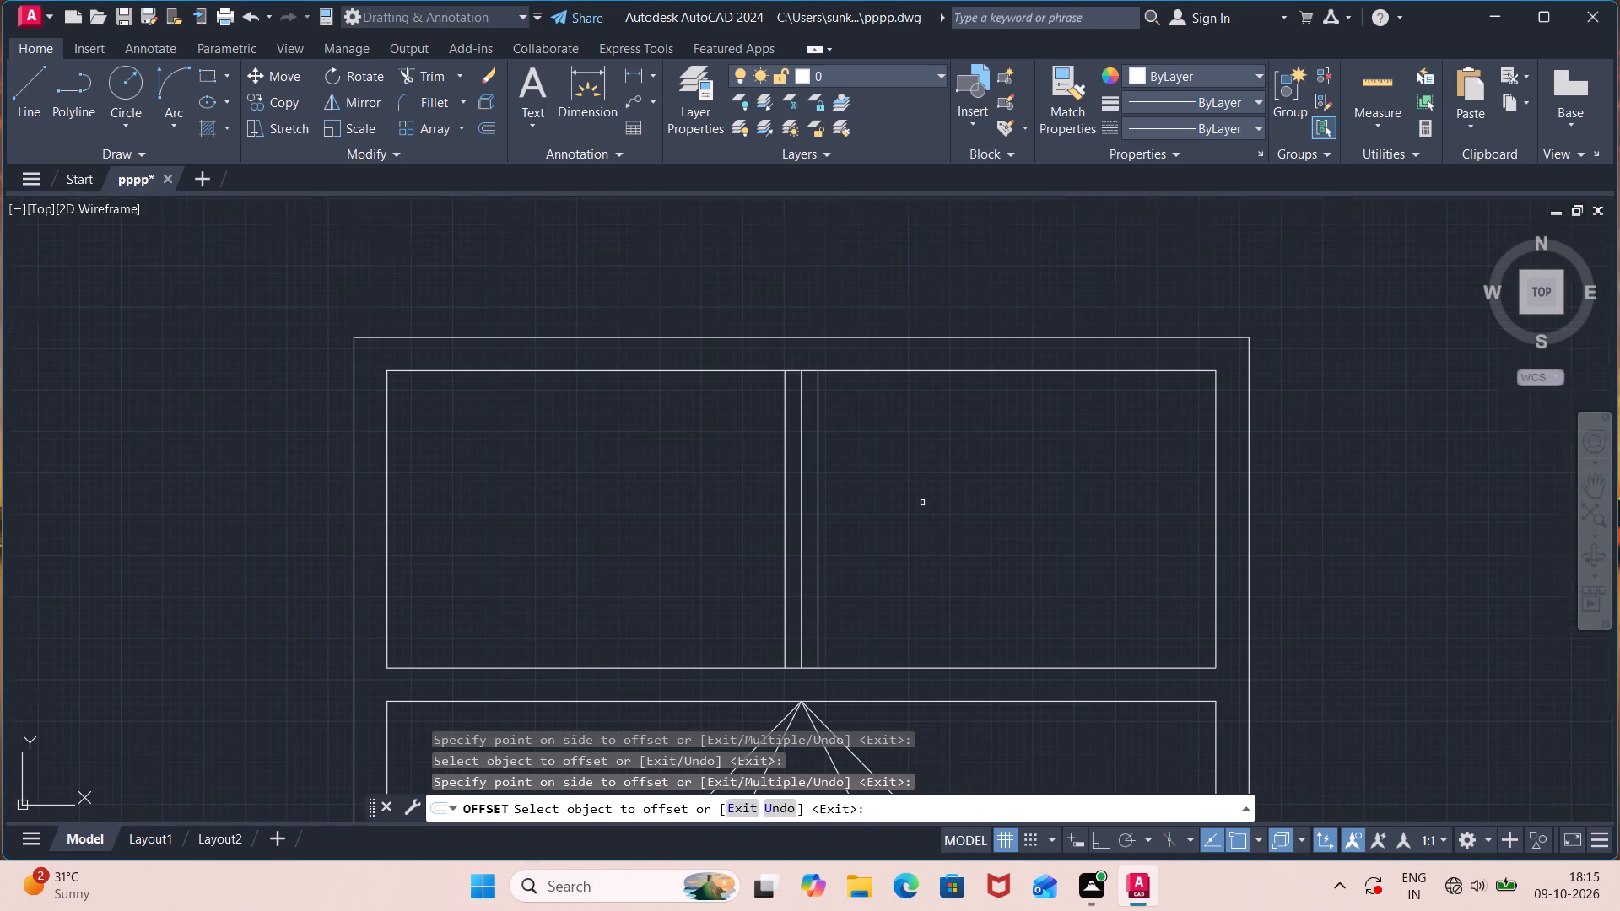
pyautogui.press('Escape')
# Trim away the upper panel's vertical centre line and the short edge pieces between its two offset lines at both ends.
pyautogui.write('tr')
pyautogui.press('Return')
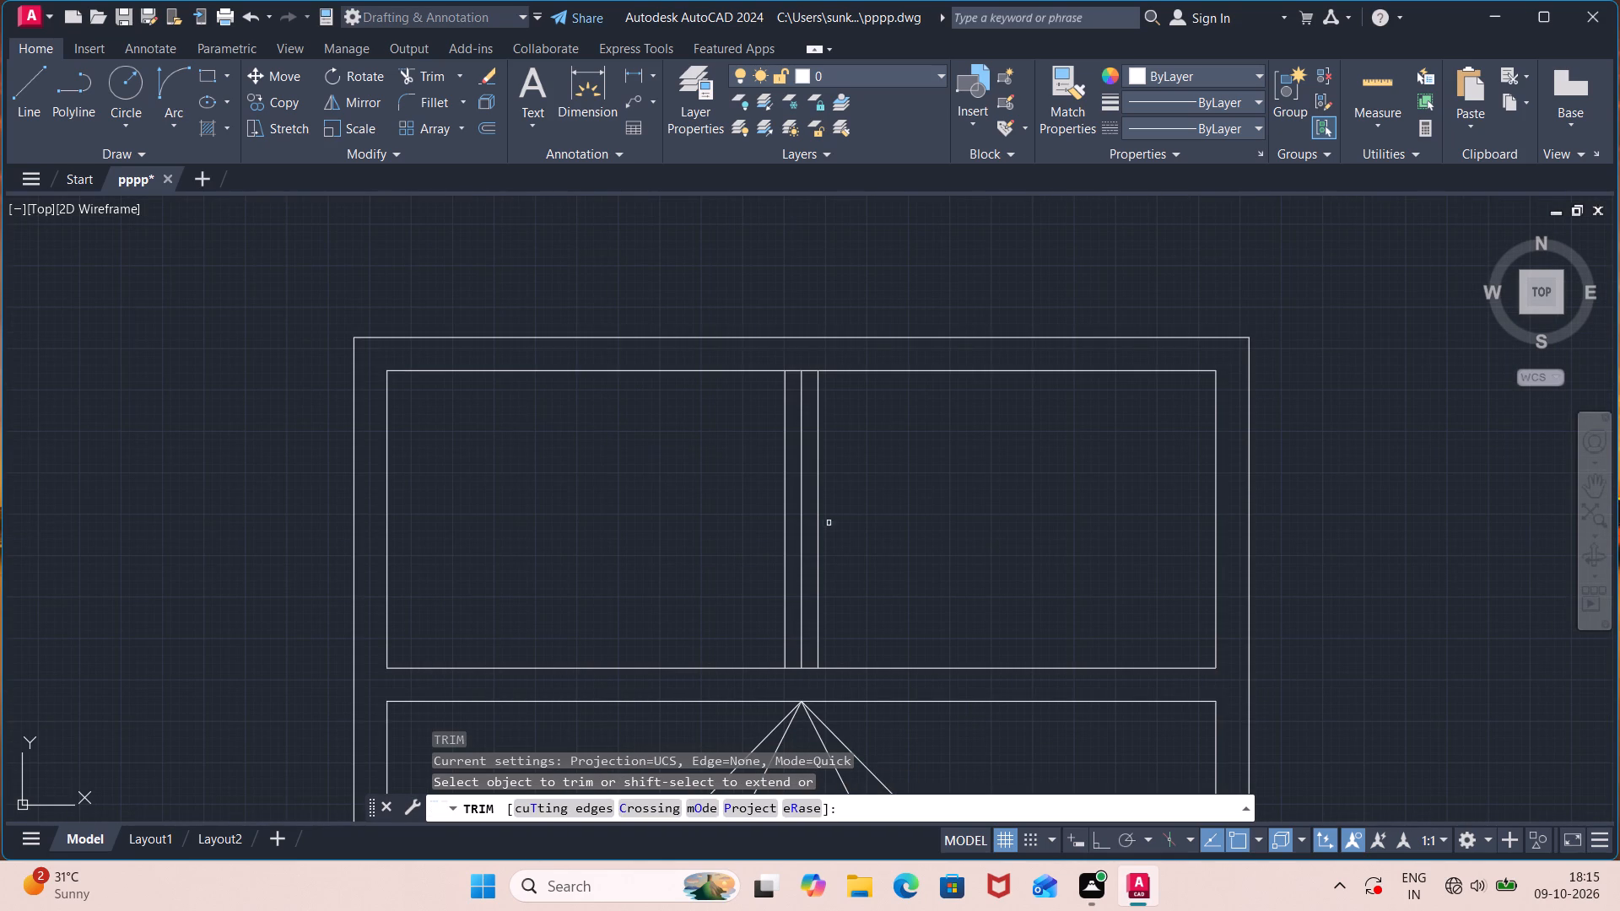
pyautogui.click(796, 535)
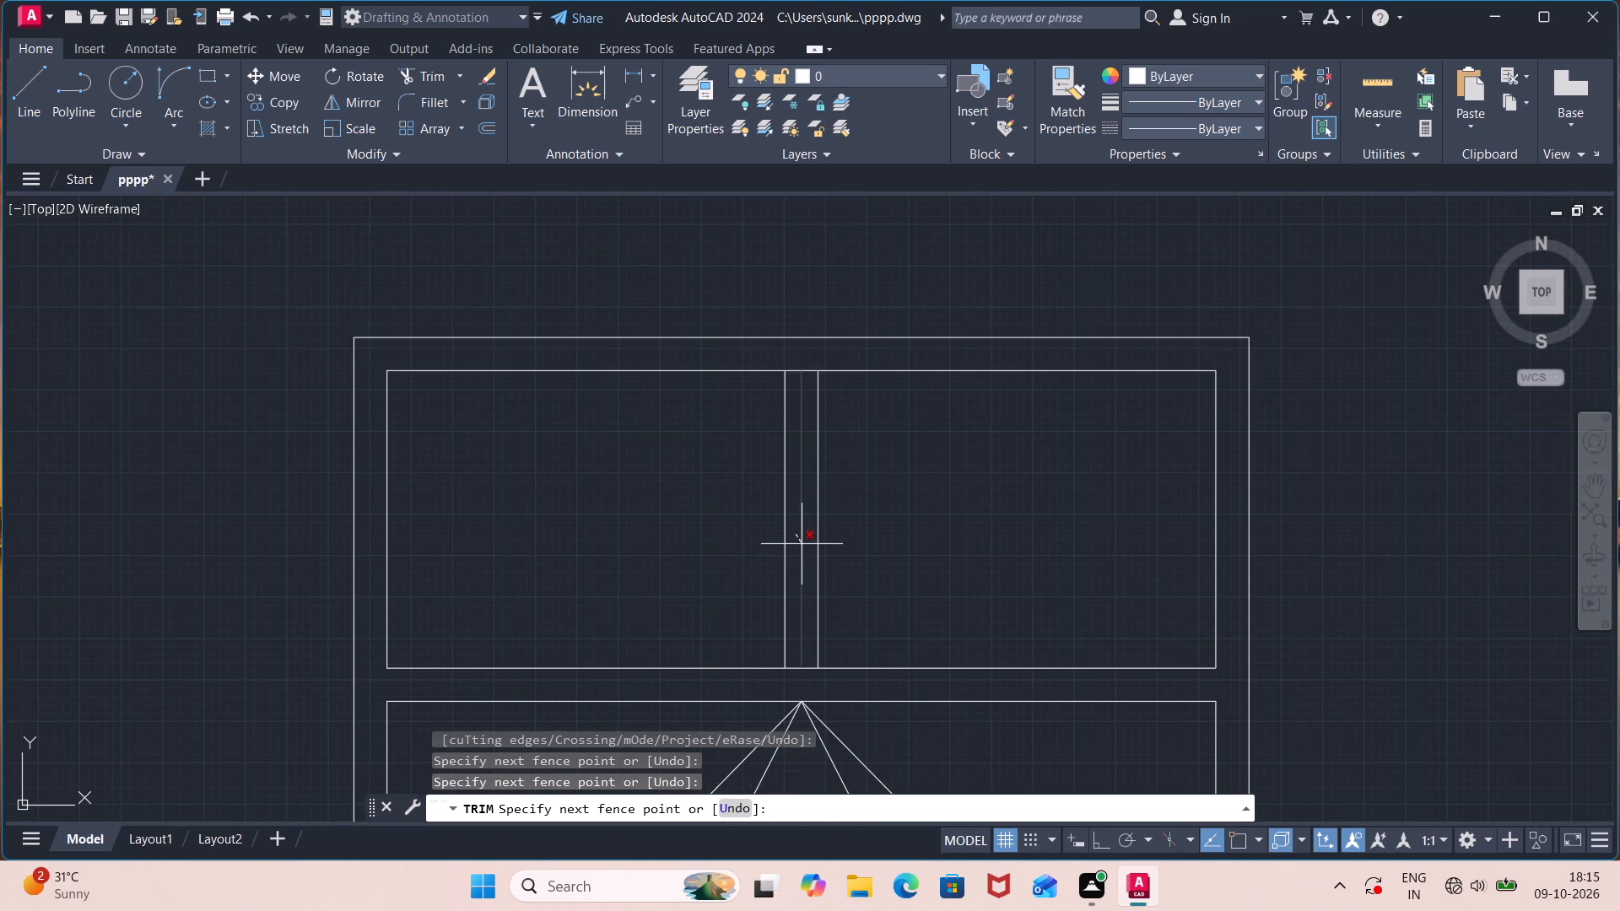
pyautogui.click(802, 545)
pyautogui.click(804, 376)
pyautogui.click(804, 358)
pyautogui.click(801, 655)
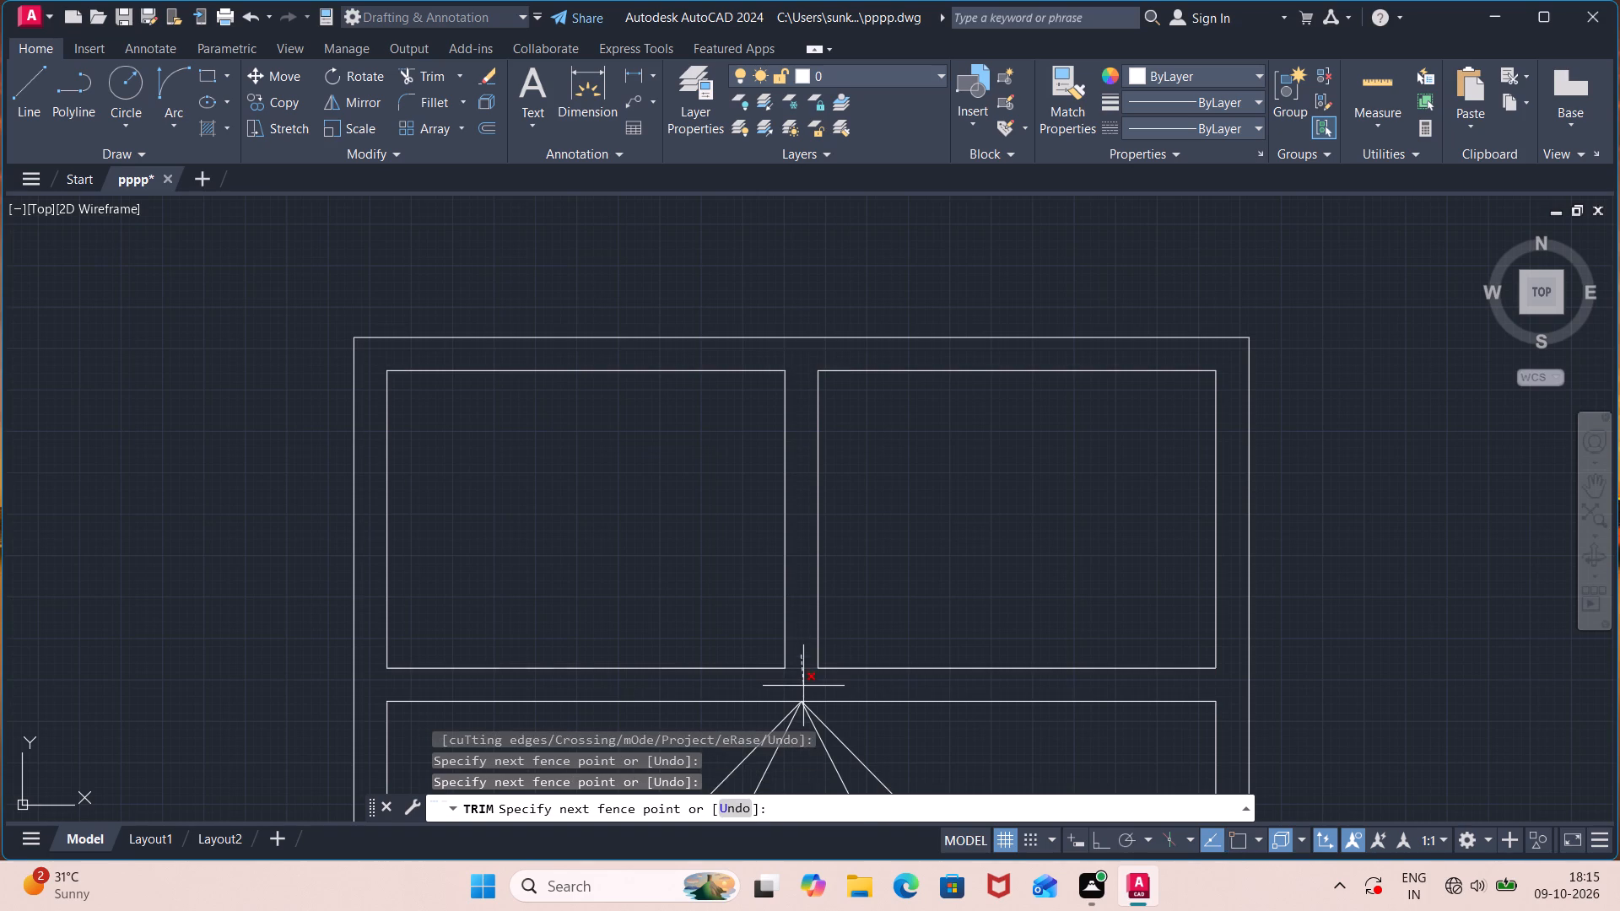
pyautogui.click(803, 686)
pyautogui.scroll(-1, 807, 660)
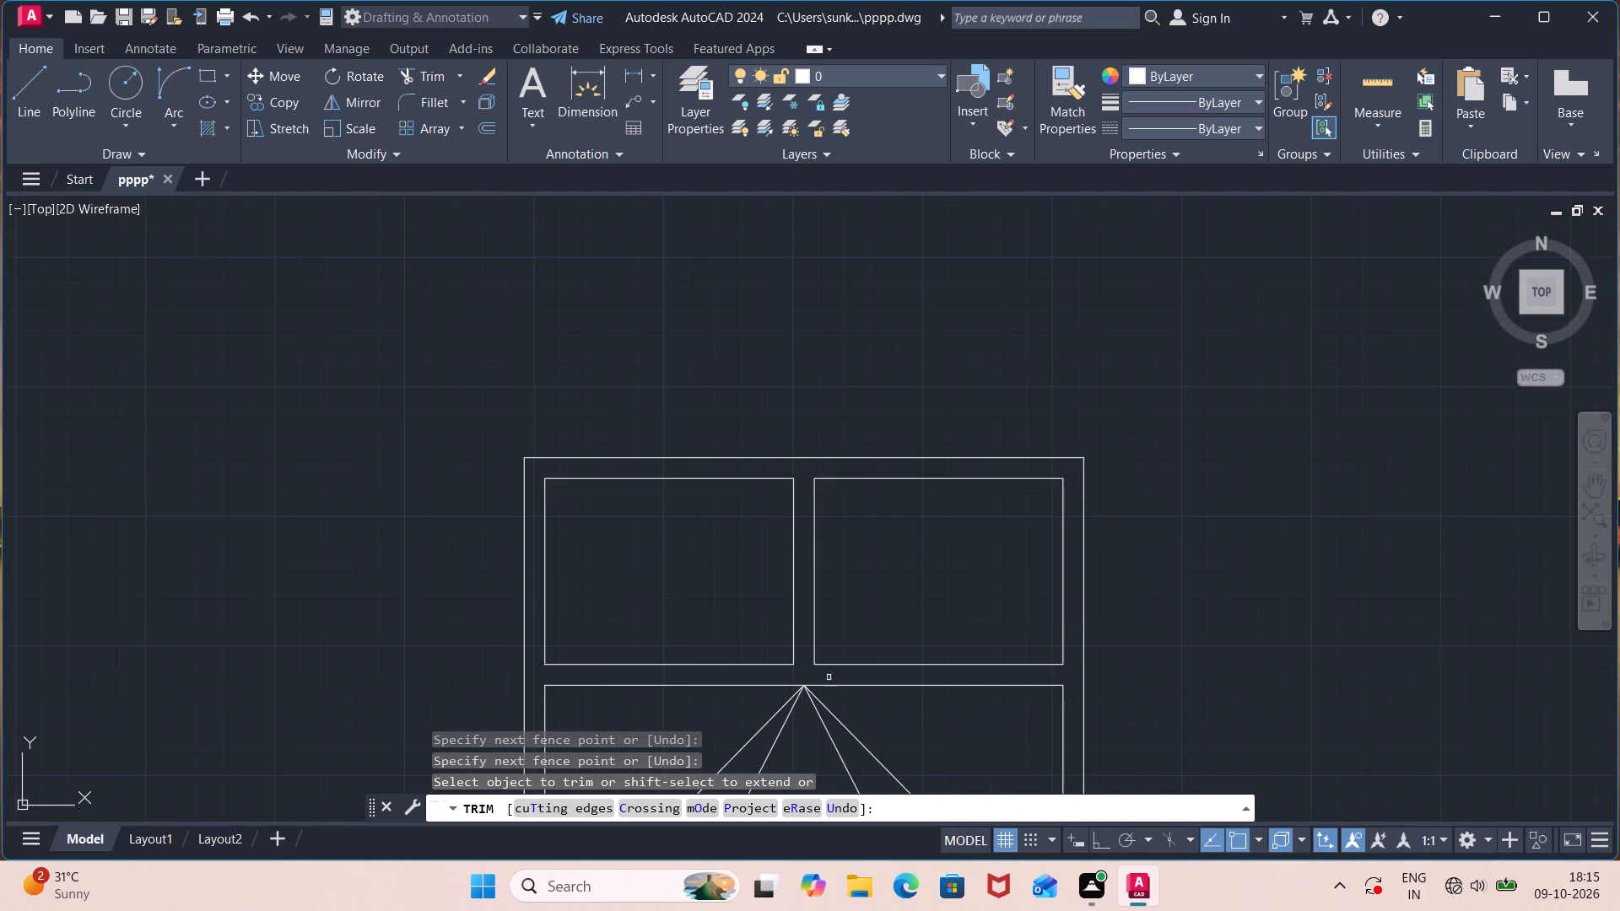
pyautogui.scroll(-1, 920, 725)
pyautogui.moveTo(918, 725); pyautogui.dragTo(910, 367, button='middle')
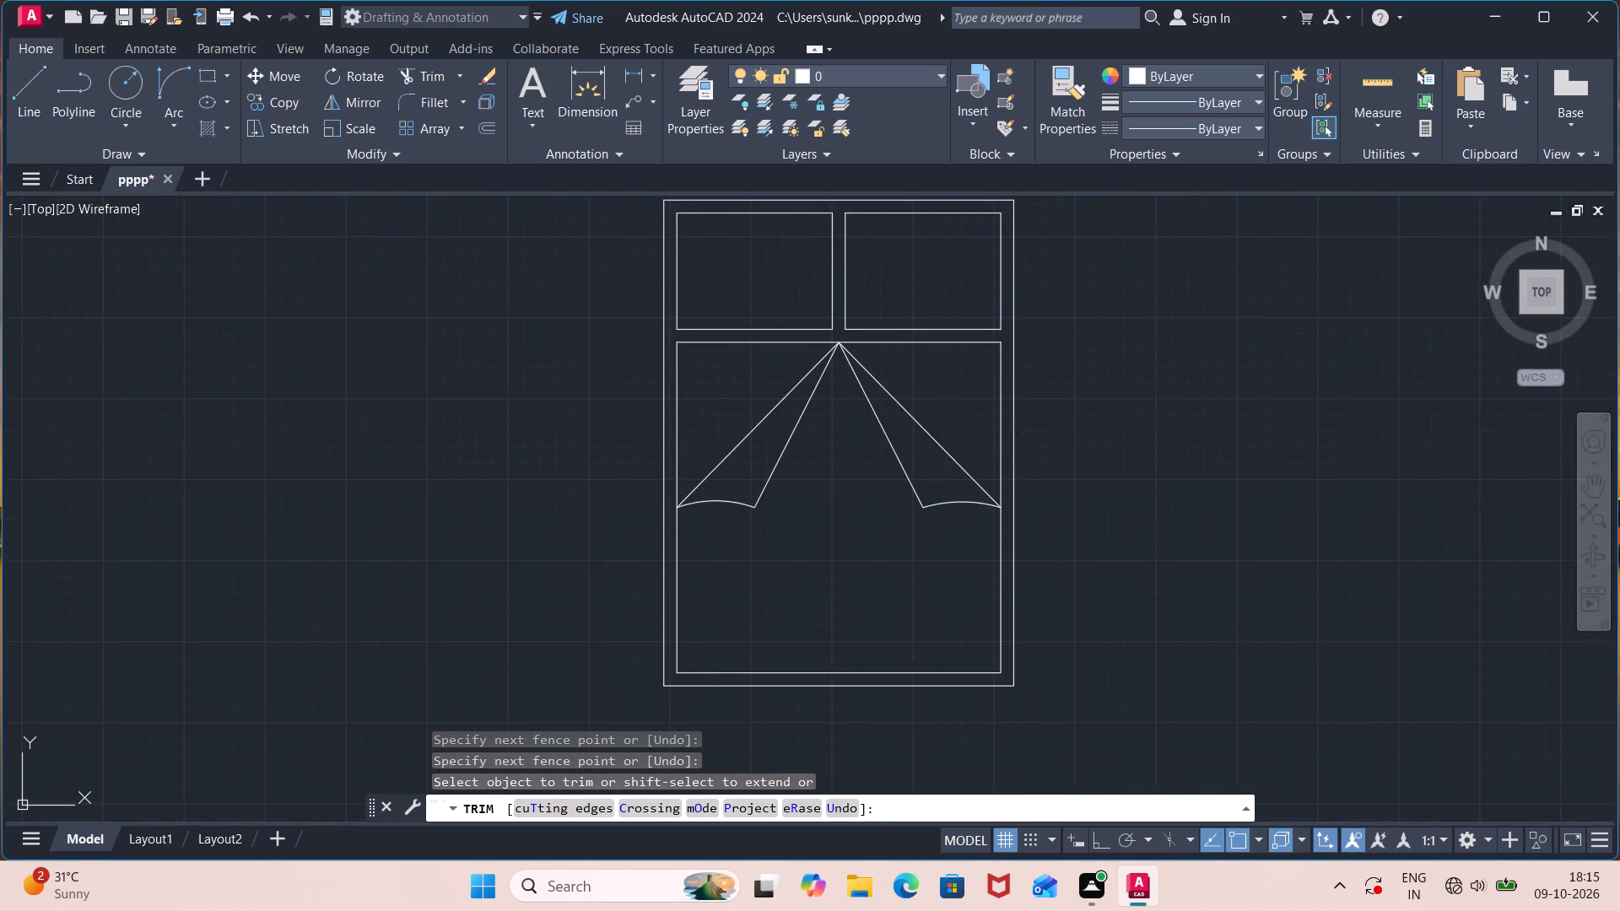
pyautogui.scroll(-1, 911, 373)
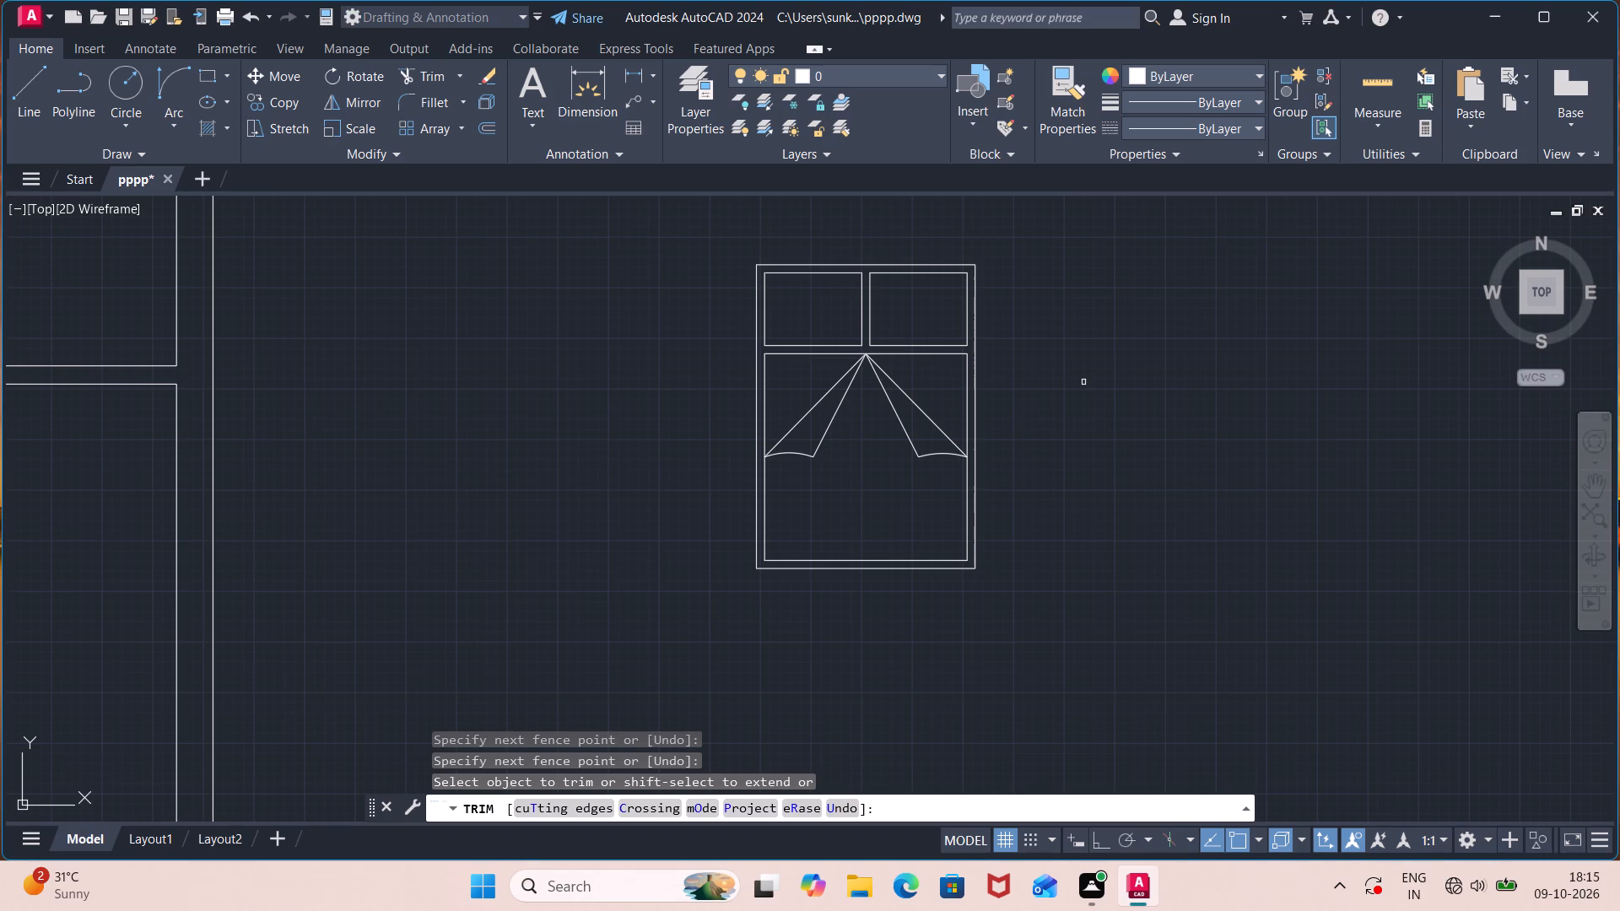
pyautogui.press('Escape')
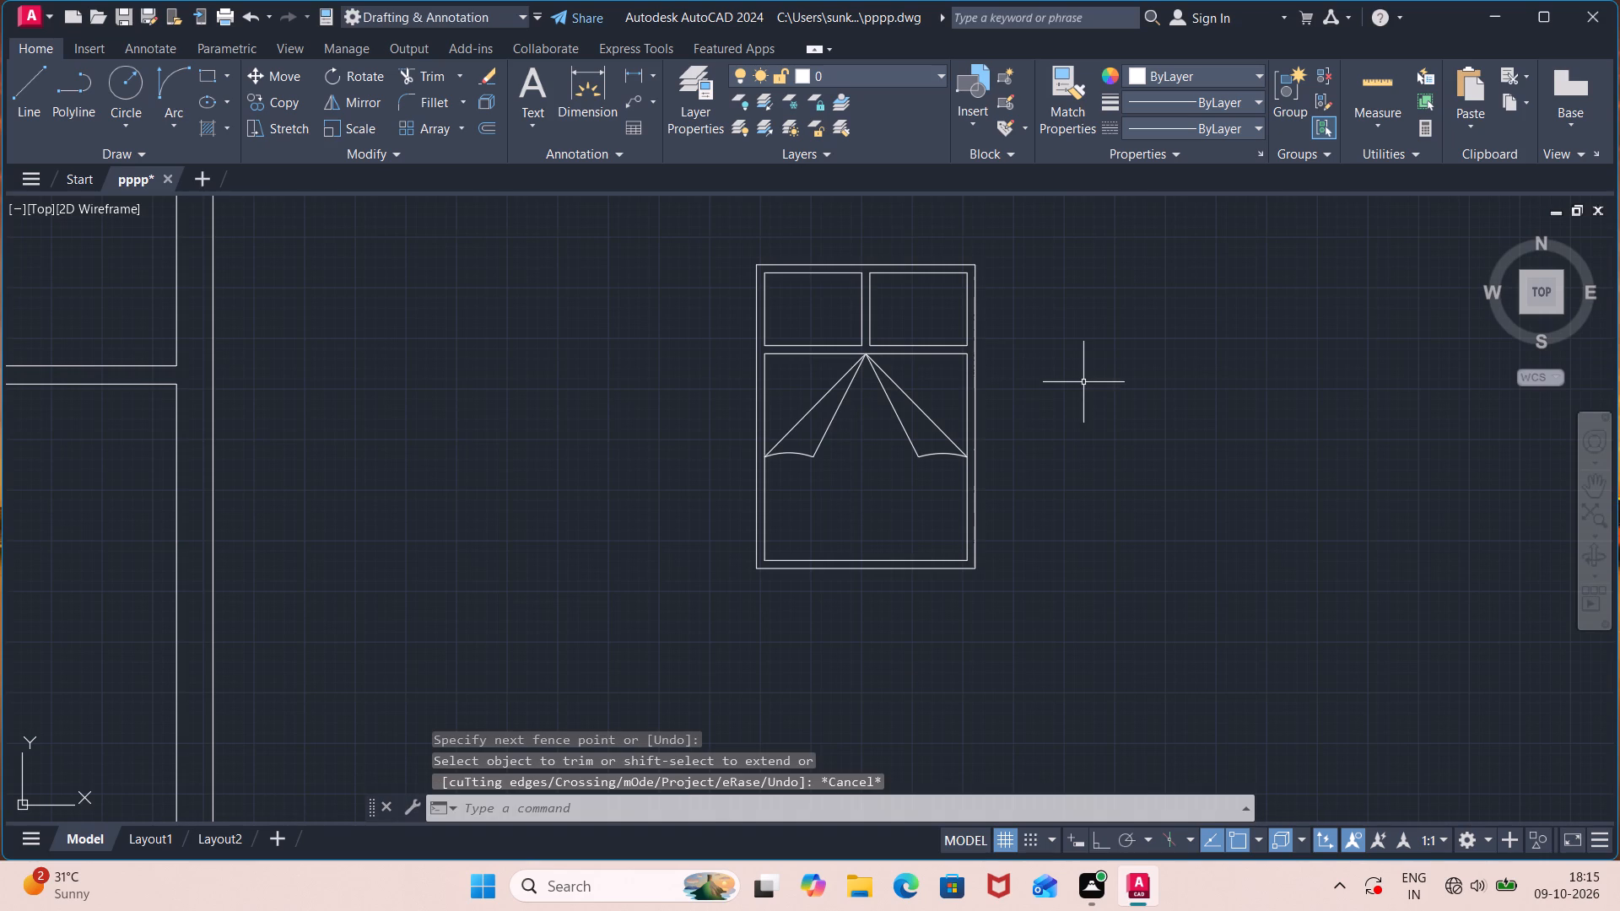
pyautogui.press('r')
pyautogui.press('Escape')
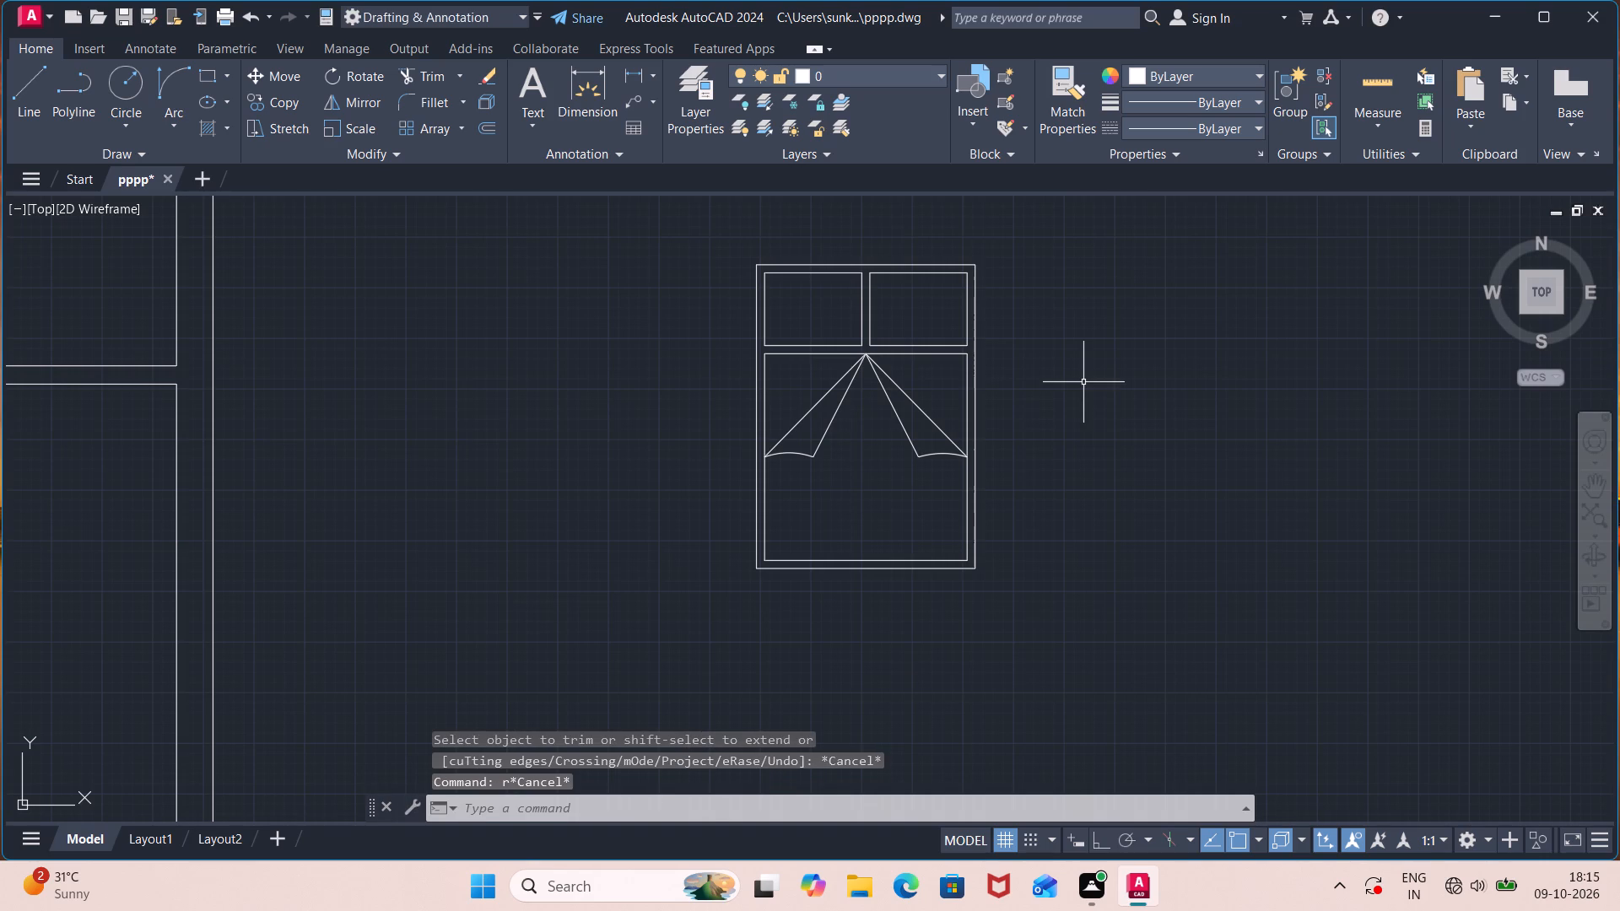
# With Ortho on, draw a closed 4.5' wide by 6.25' high rectangle of lines east of the finished element.
pyautogui.press('l')
pyautogui.press('Return')
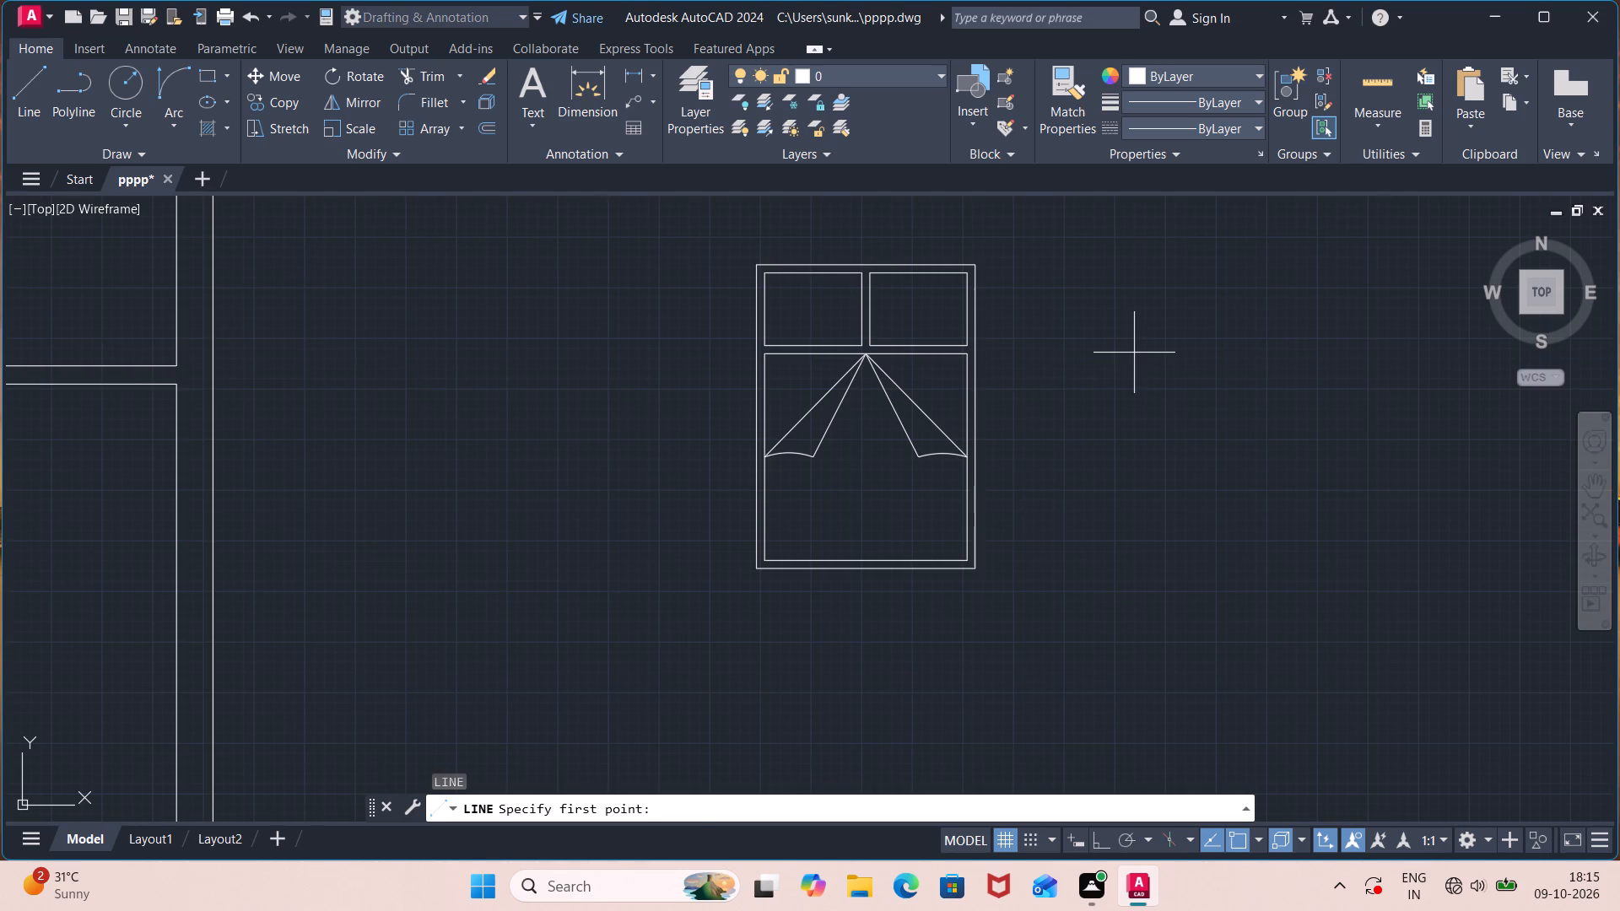
pyautogui.click(1134, 353)
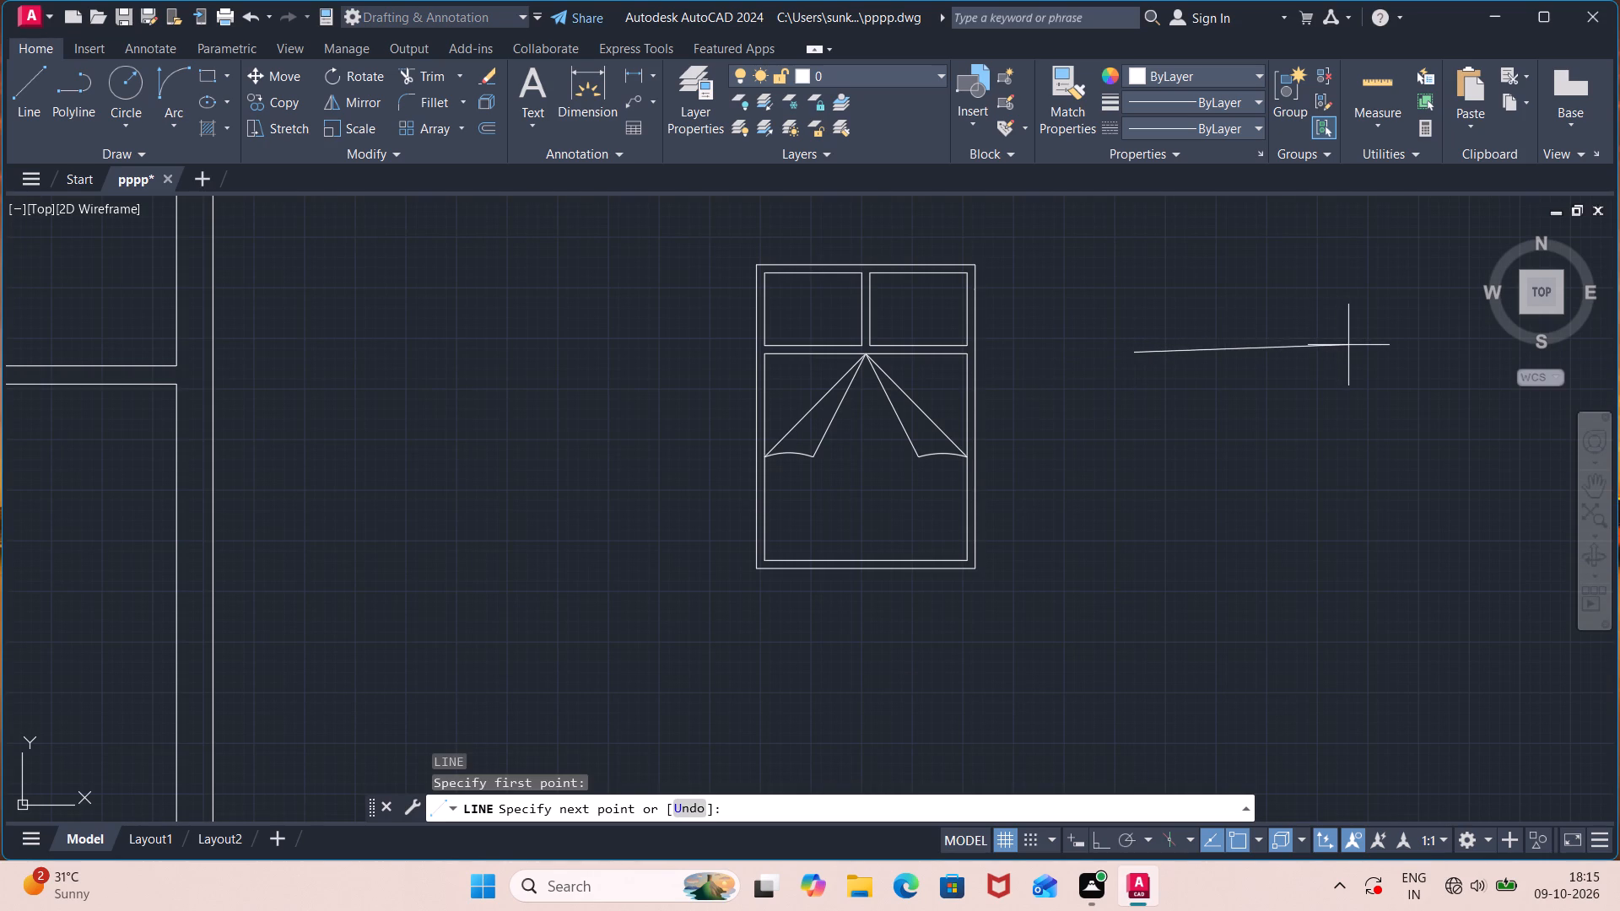
pyautogui.press('F8')
pyautogui.write("4.5'")
pyautogui.press('Return')
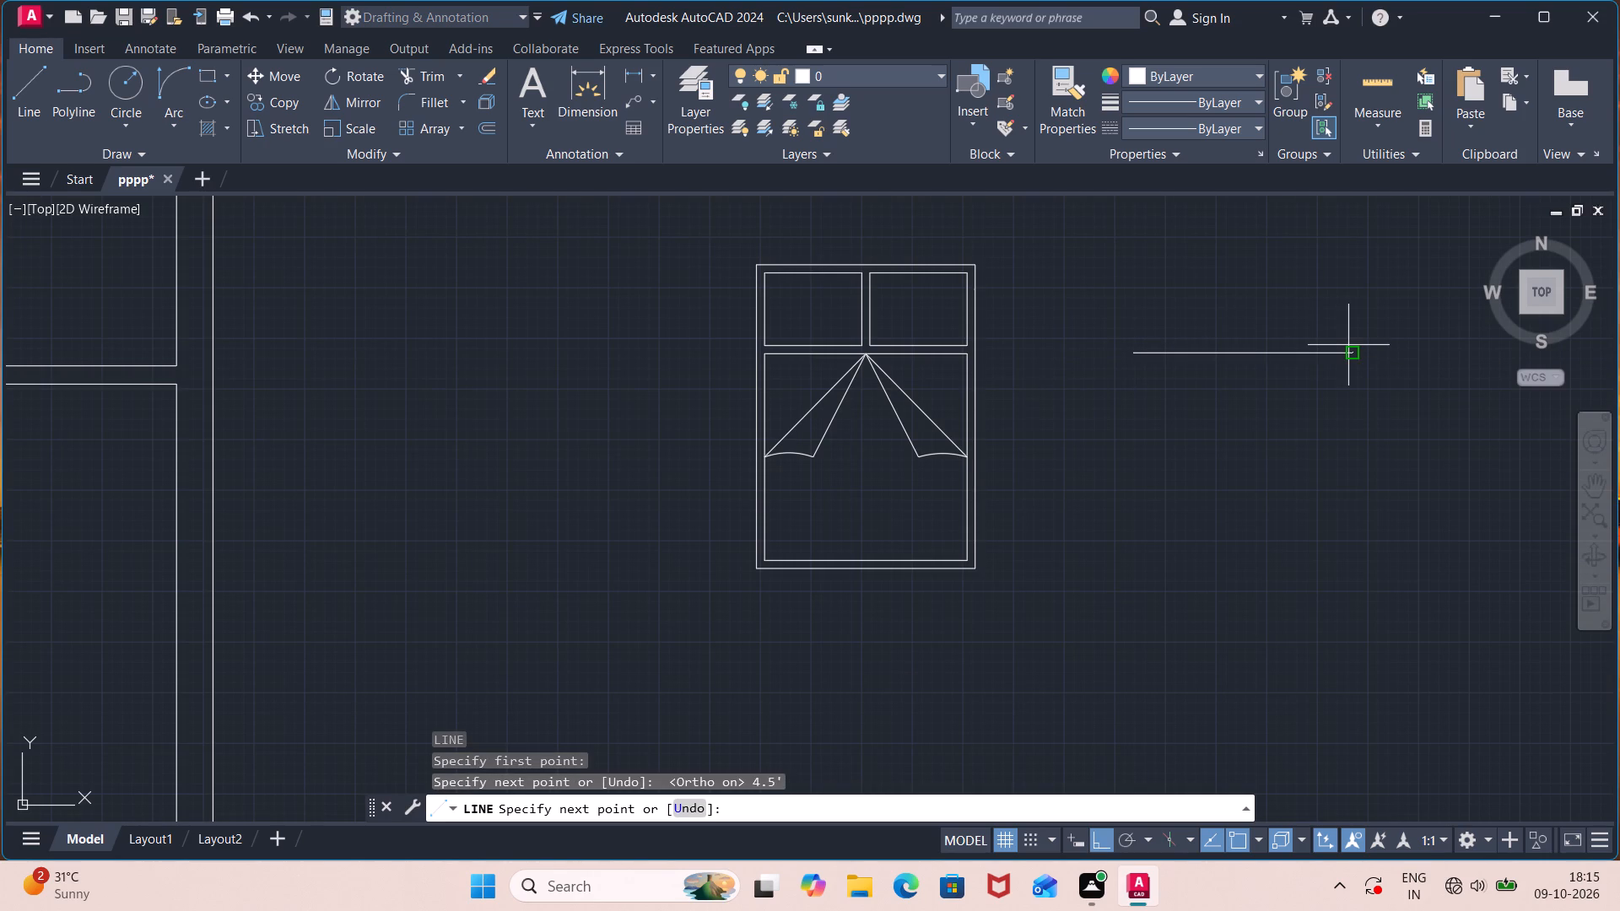
pyautogui.write('6.25')
pyautogui.press("'")
pyautogui.press('Return')
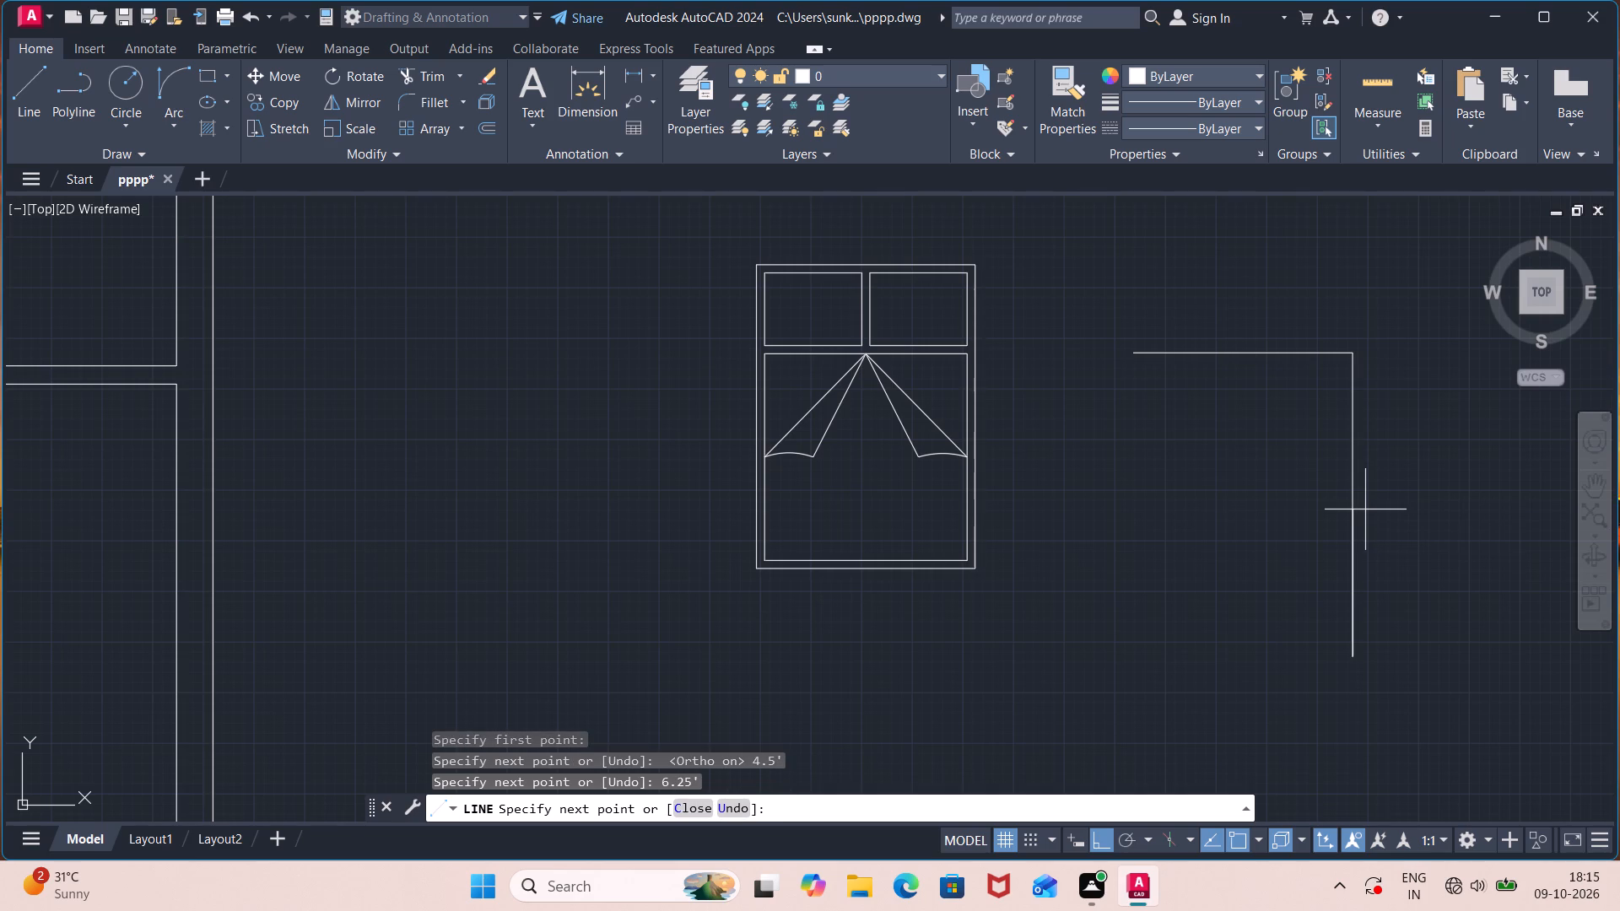
pyautogui.write("4.5'")
pyautogui.press('Return')
pyautogui.click(1134, 353)
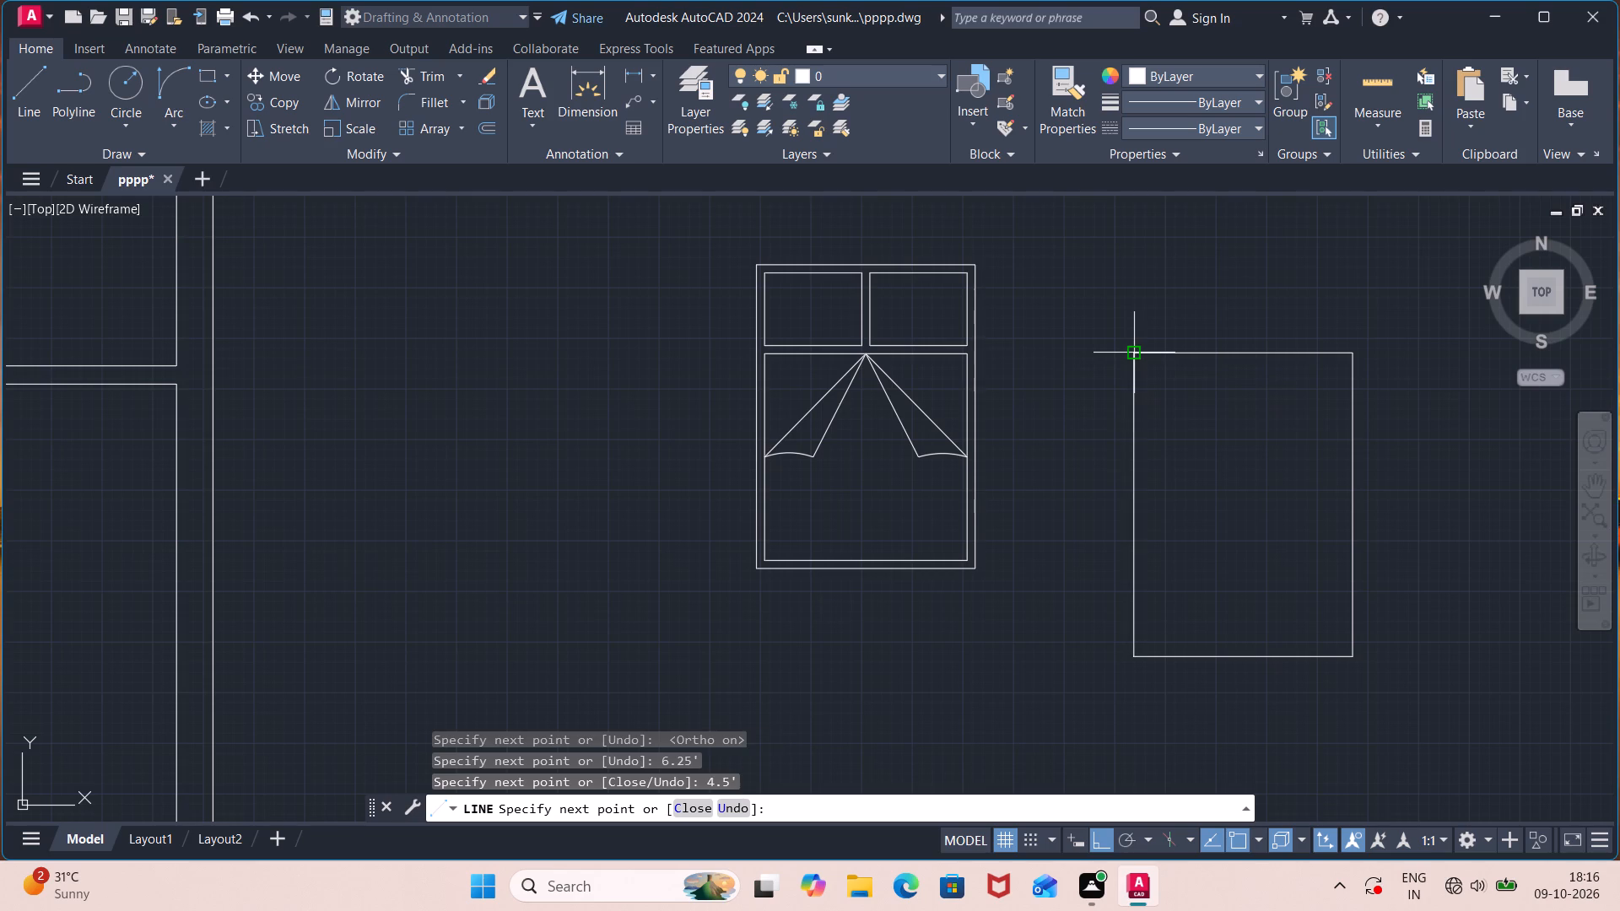
pyautogui.press('Escape')
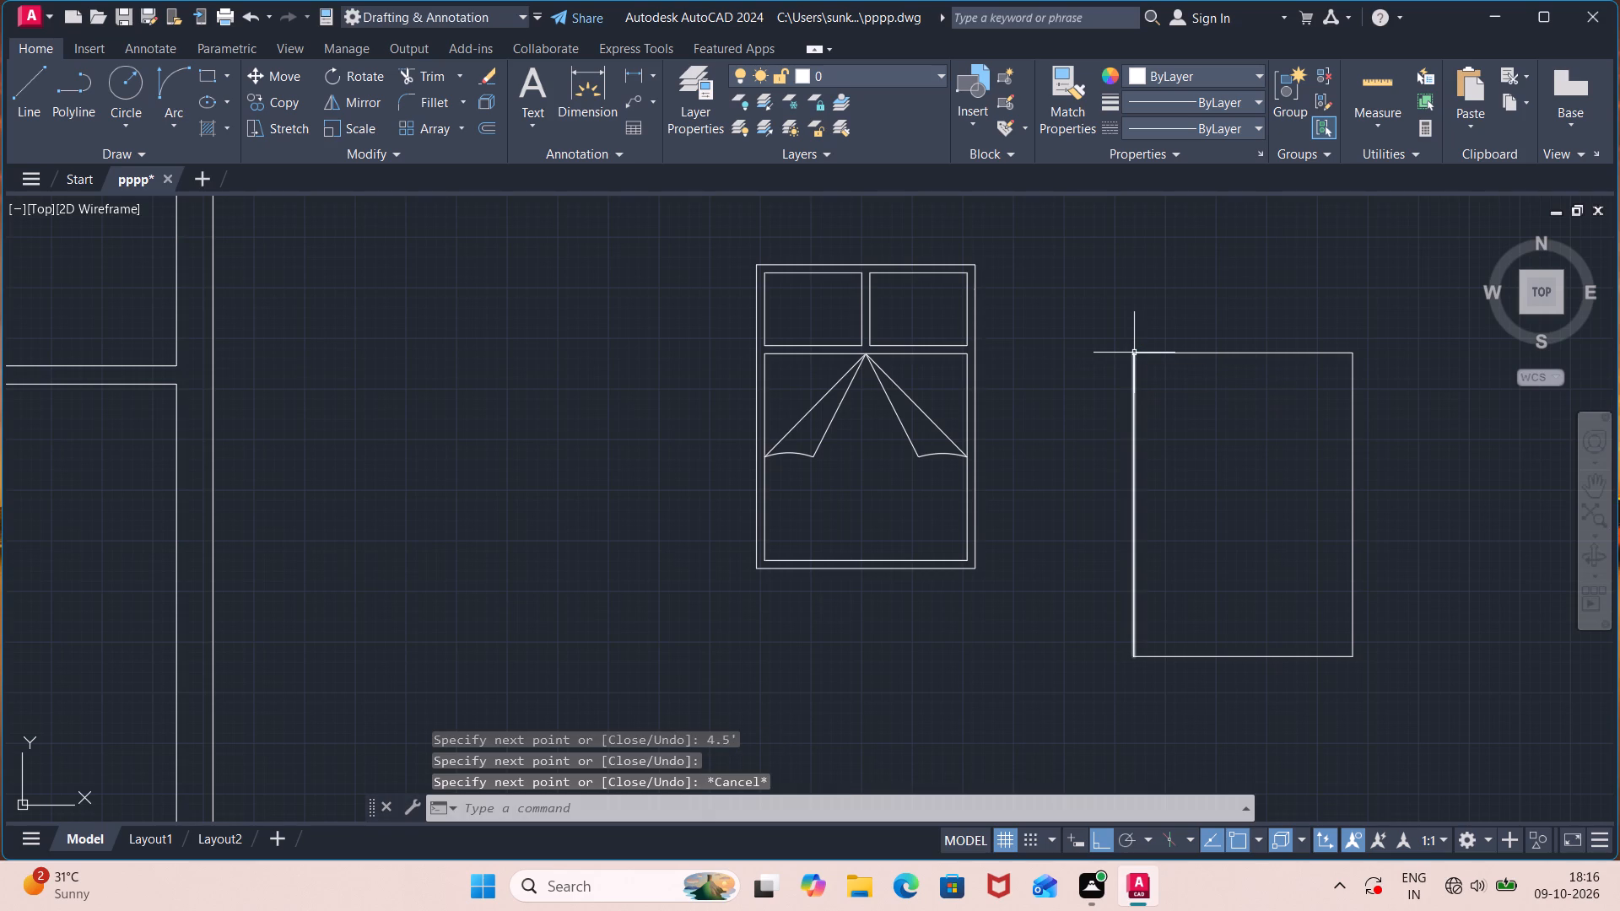
# Offset all four sides of the new 4.5' by 6.25' rectangle 2" inward.
pyautogui.write('off')
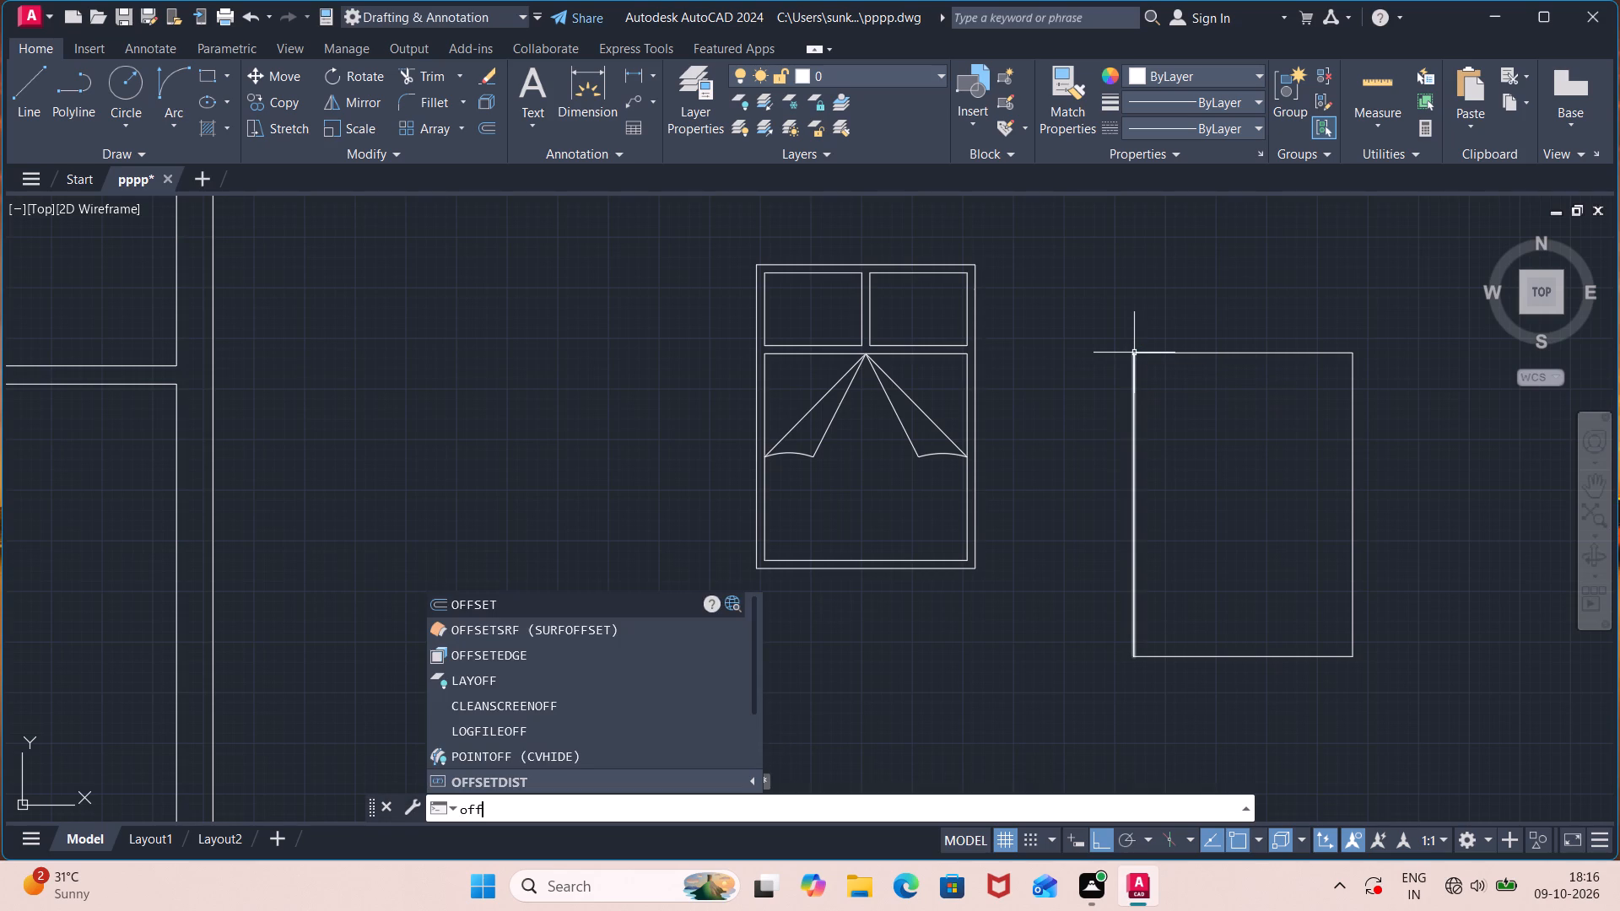
pyautogui.press('Return')
pyautogui.write('2"')
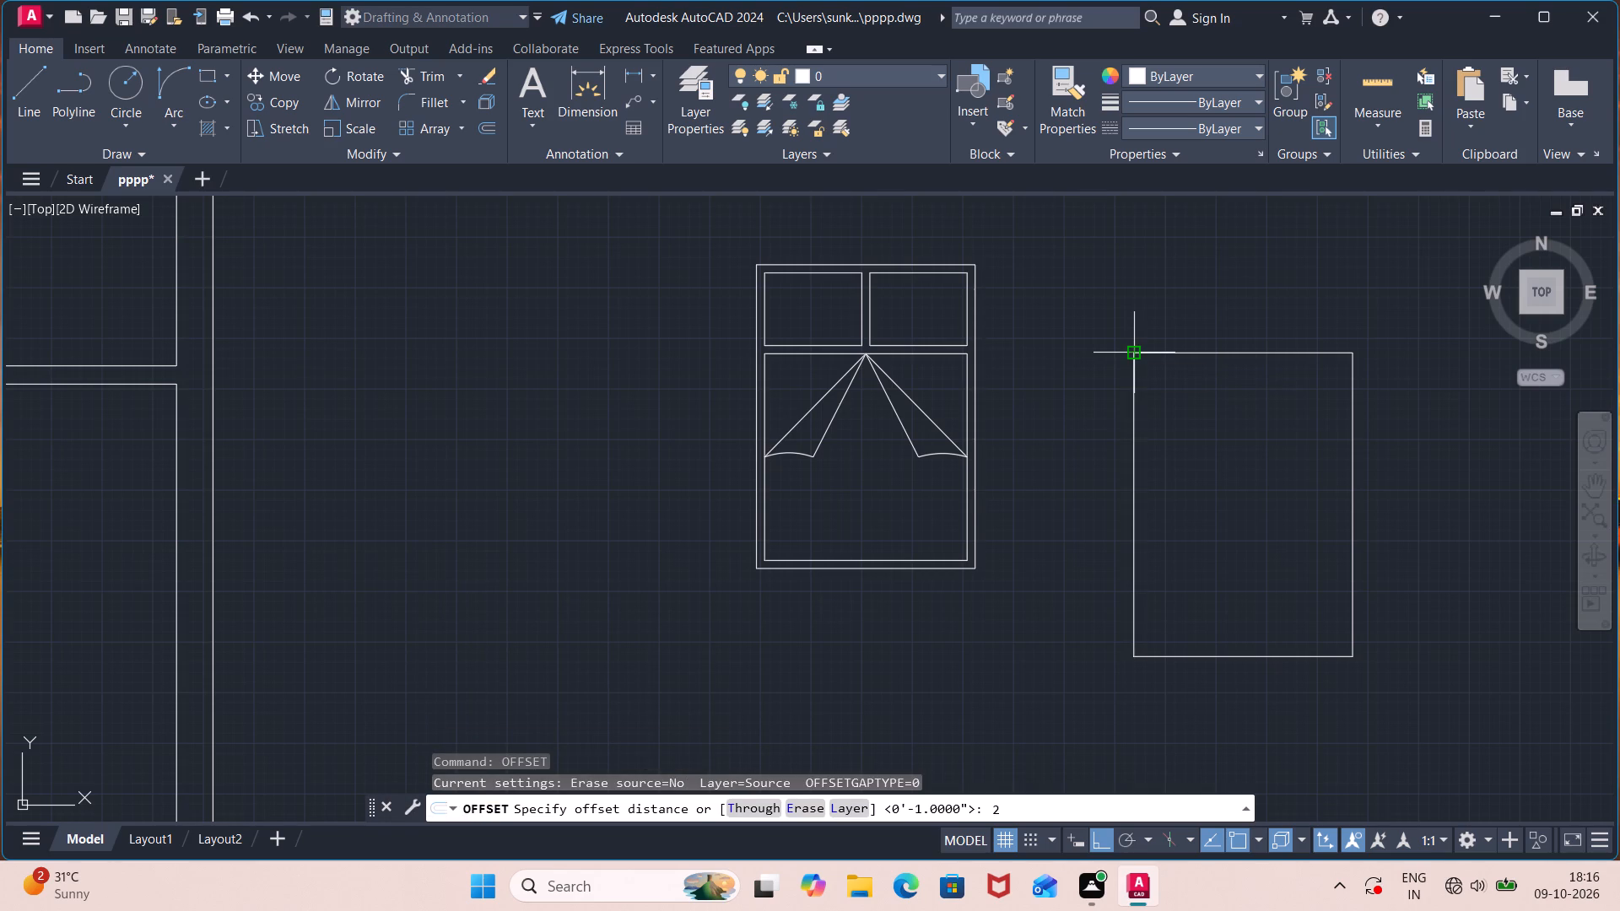
pyautogui.press('Return')
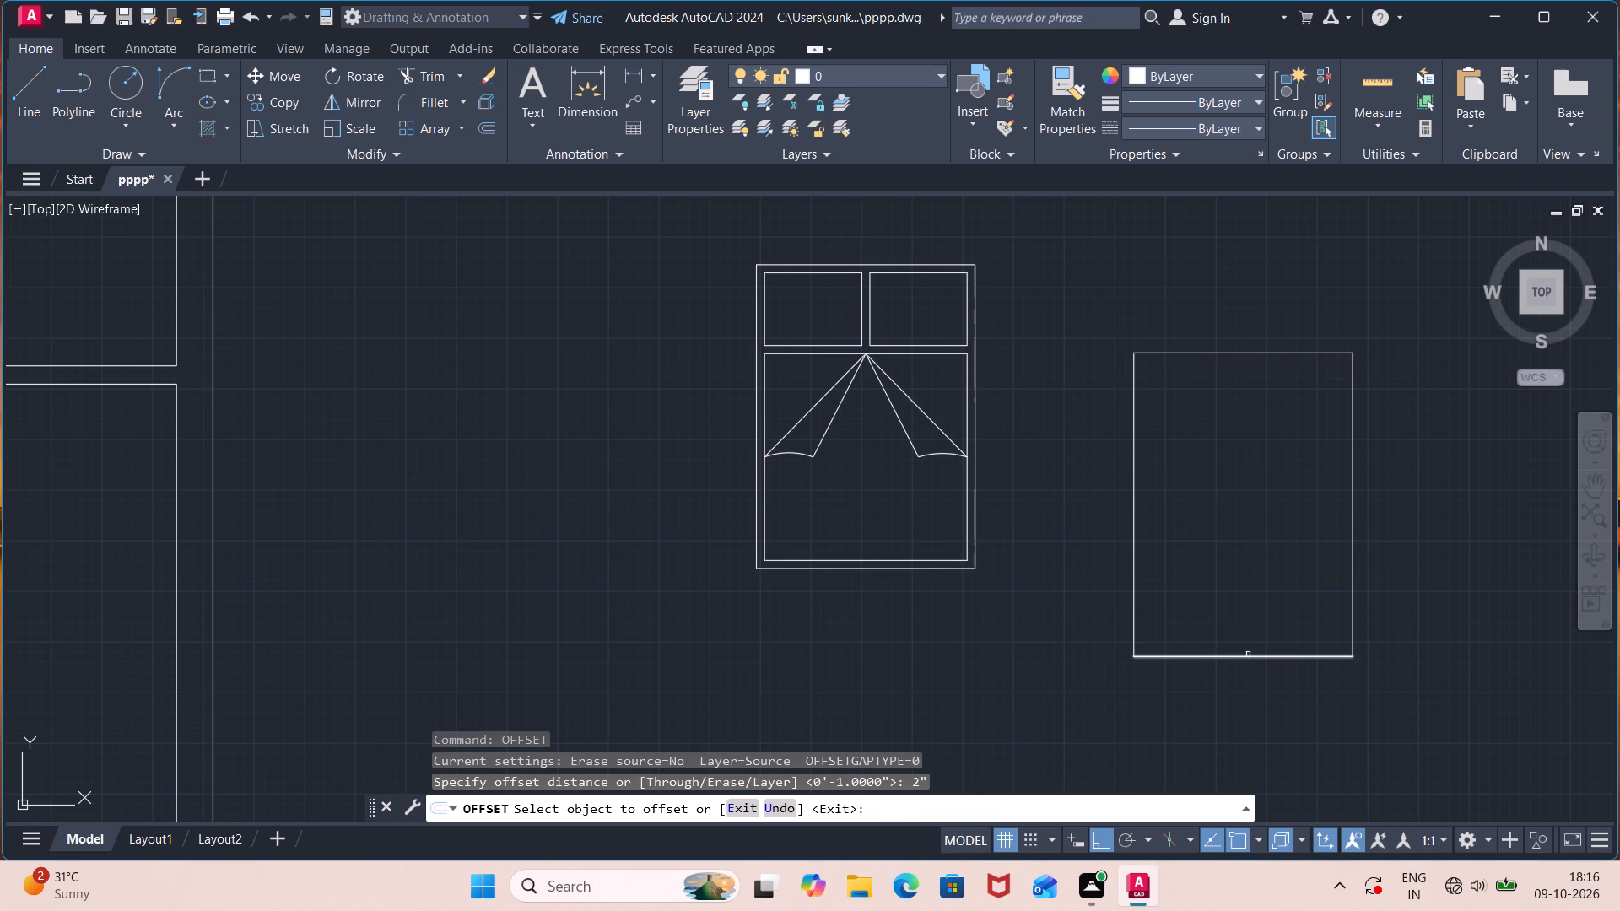
pyautogui.click(1283, 349)
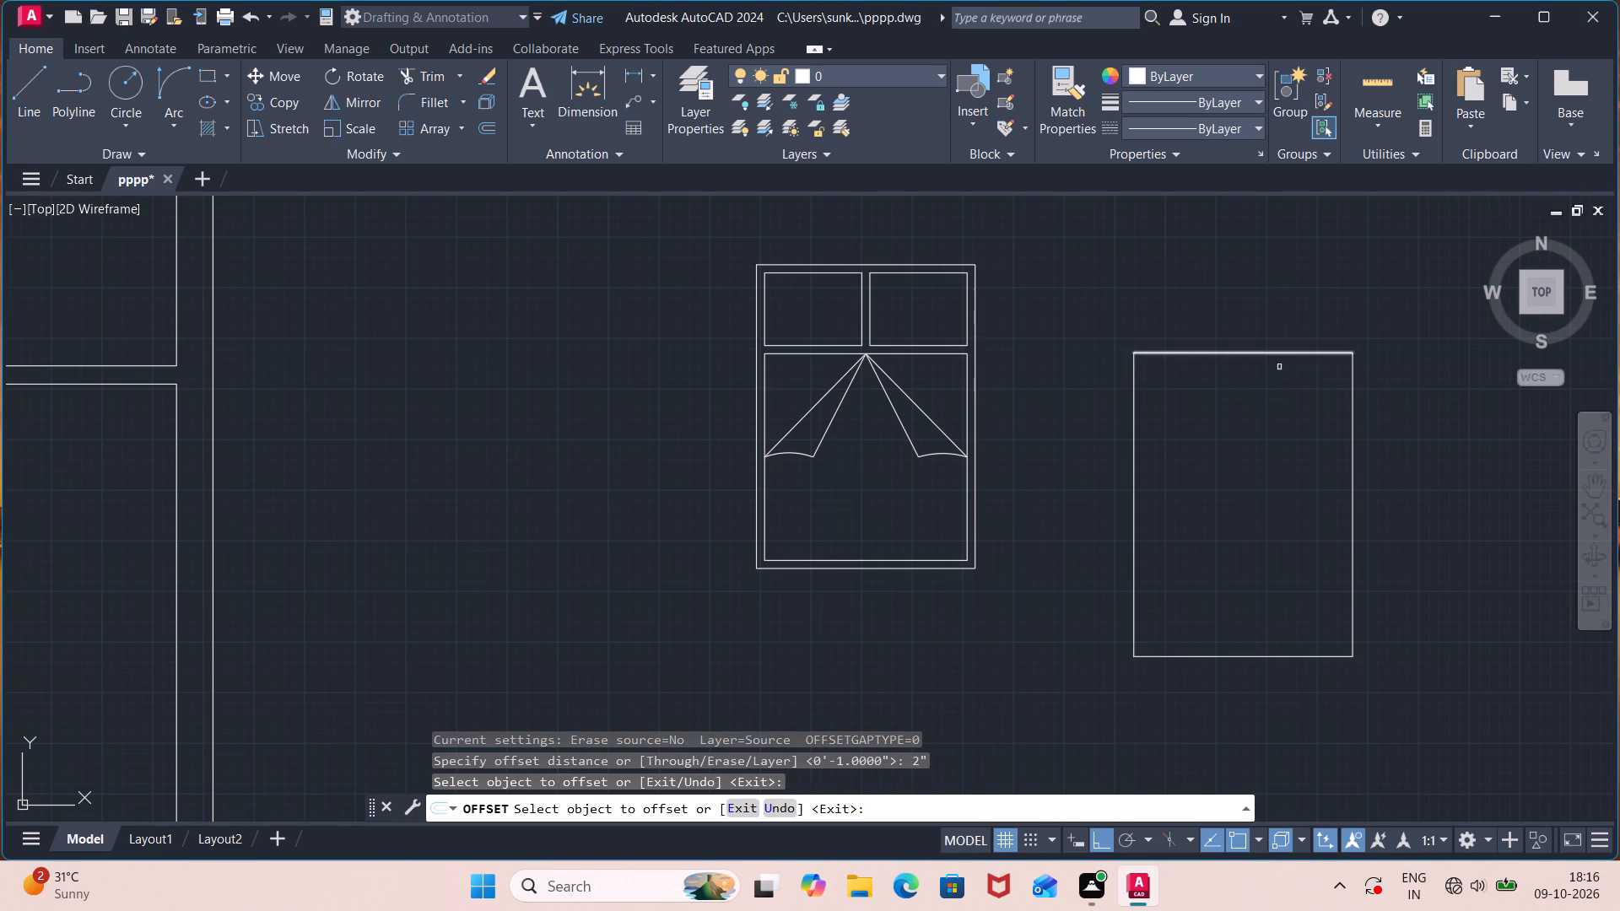
pyautogui.click(1277, 354)
pyautogui.click(1271, 394)
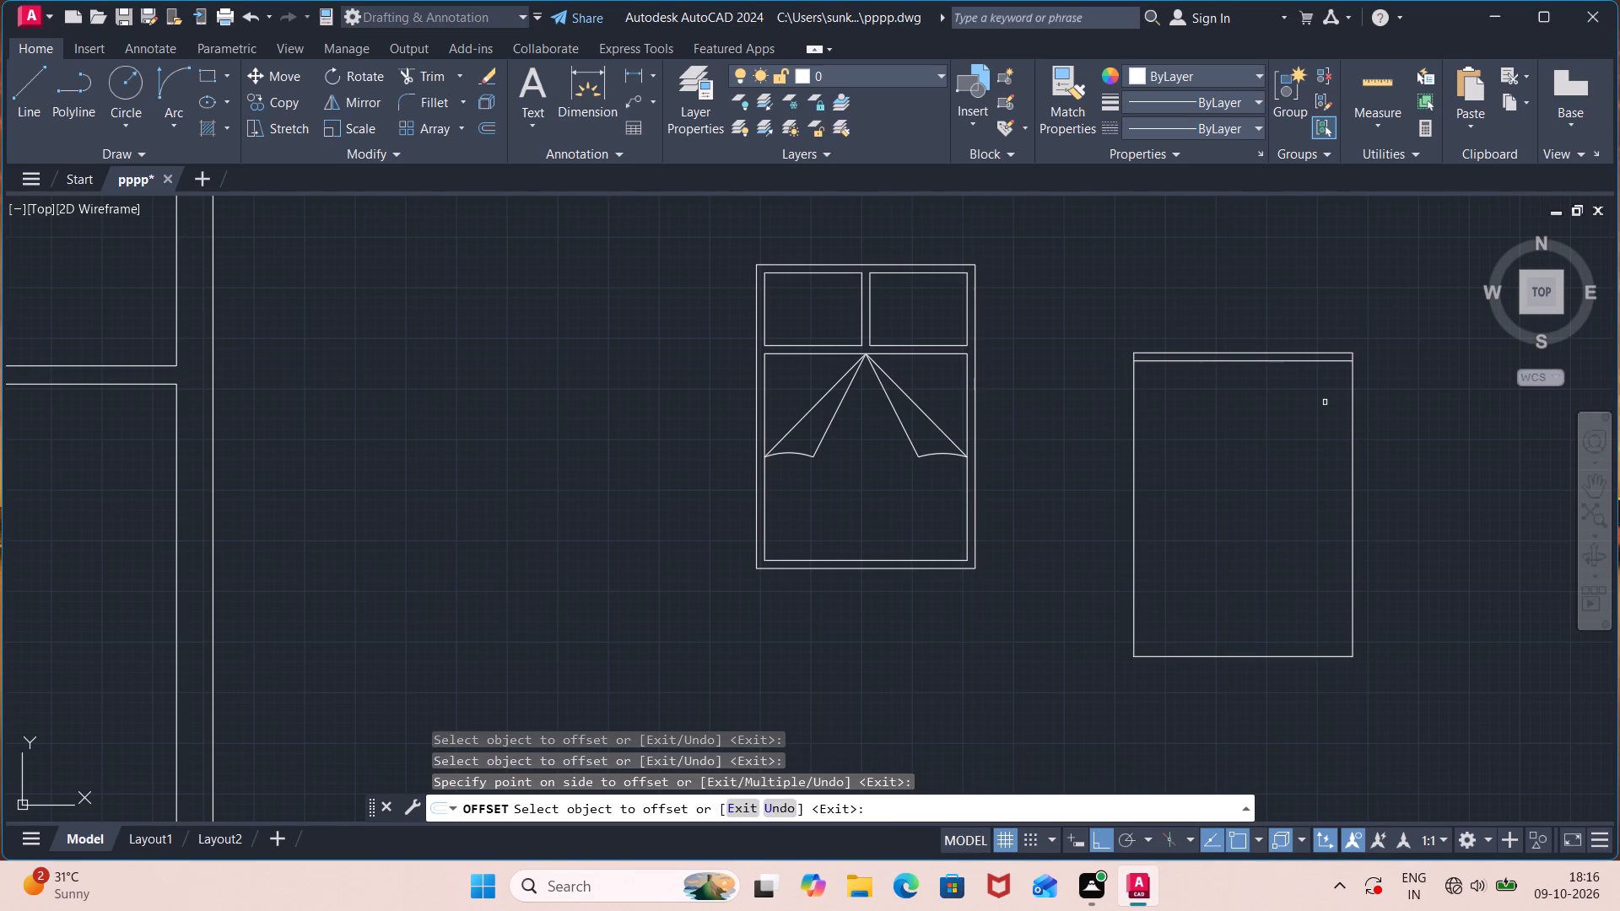
pyautogui.click(1353, 416)
pyautogui.click(1327, 422)
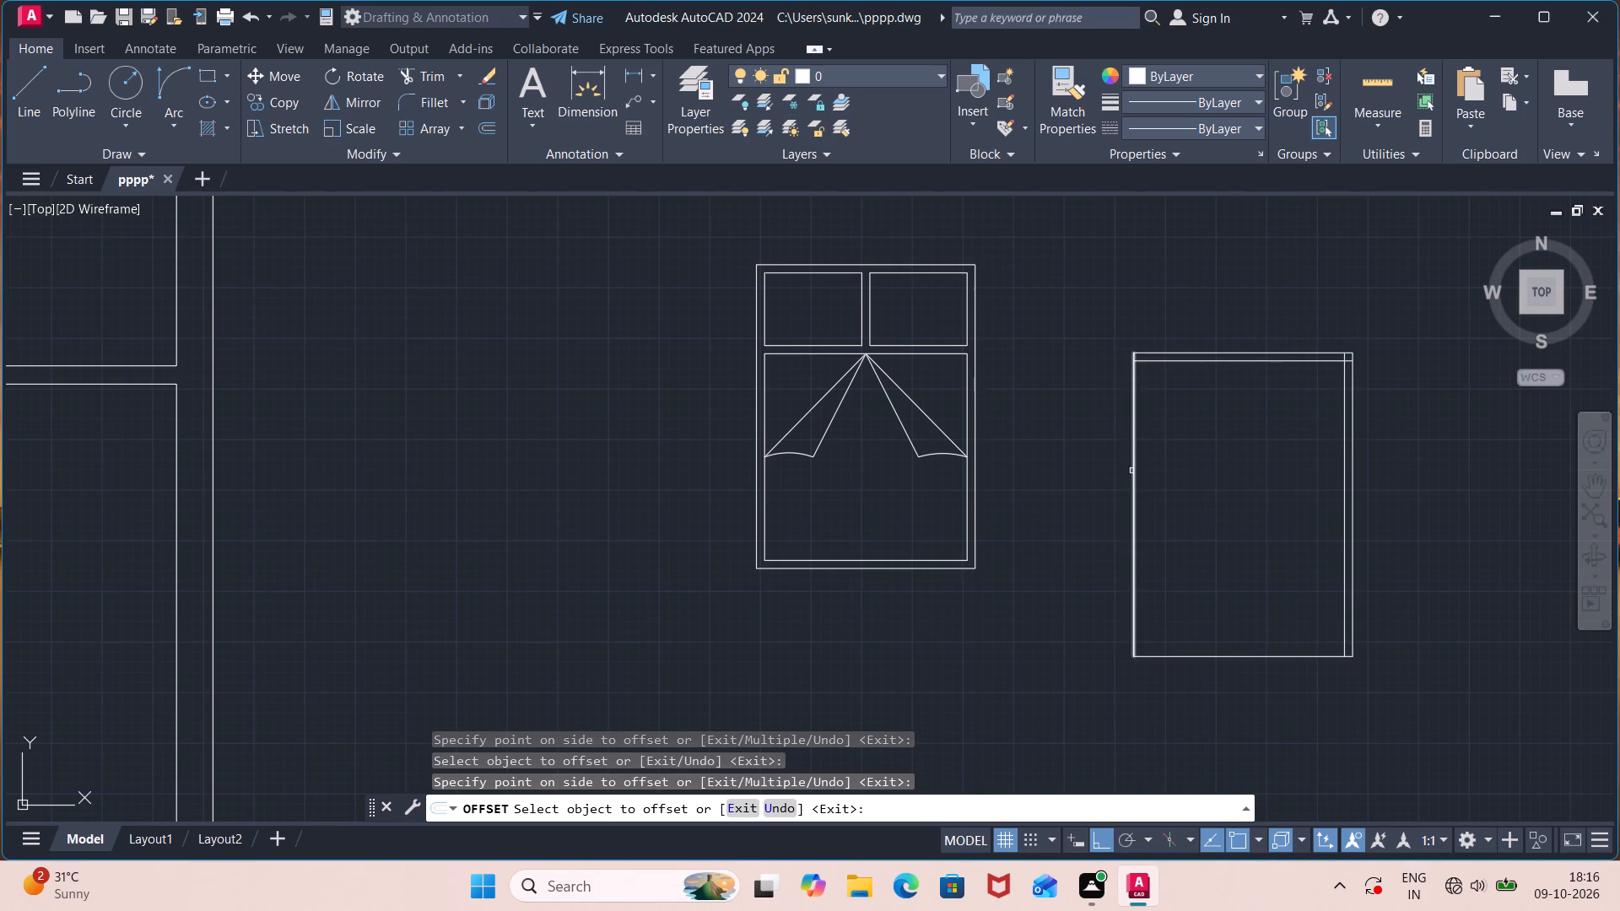
pyautogui.click(1131, 471)
pyautogui.click(1209, 465)
pyautogui.click(1258, 659)
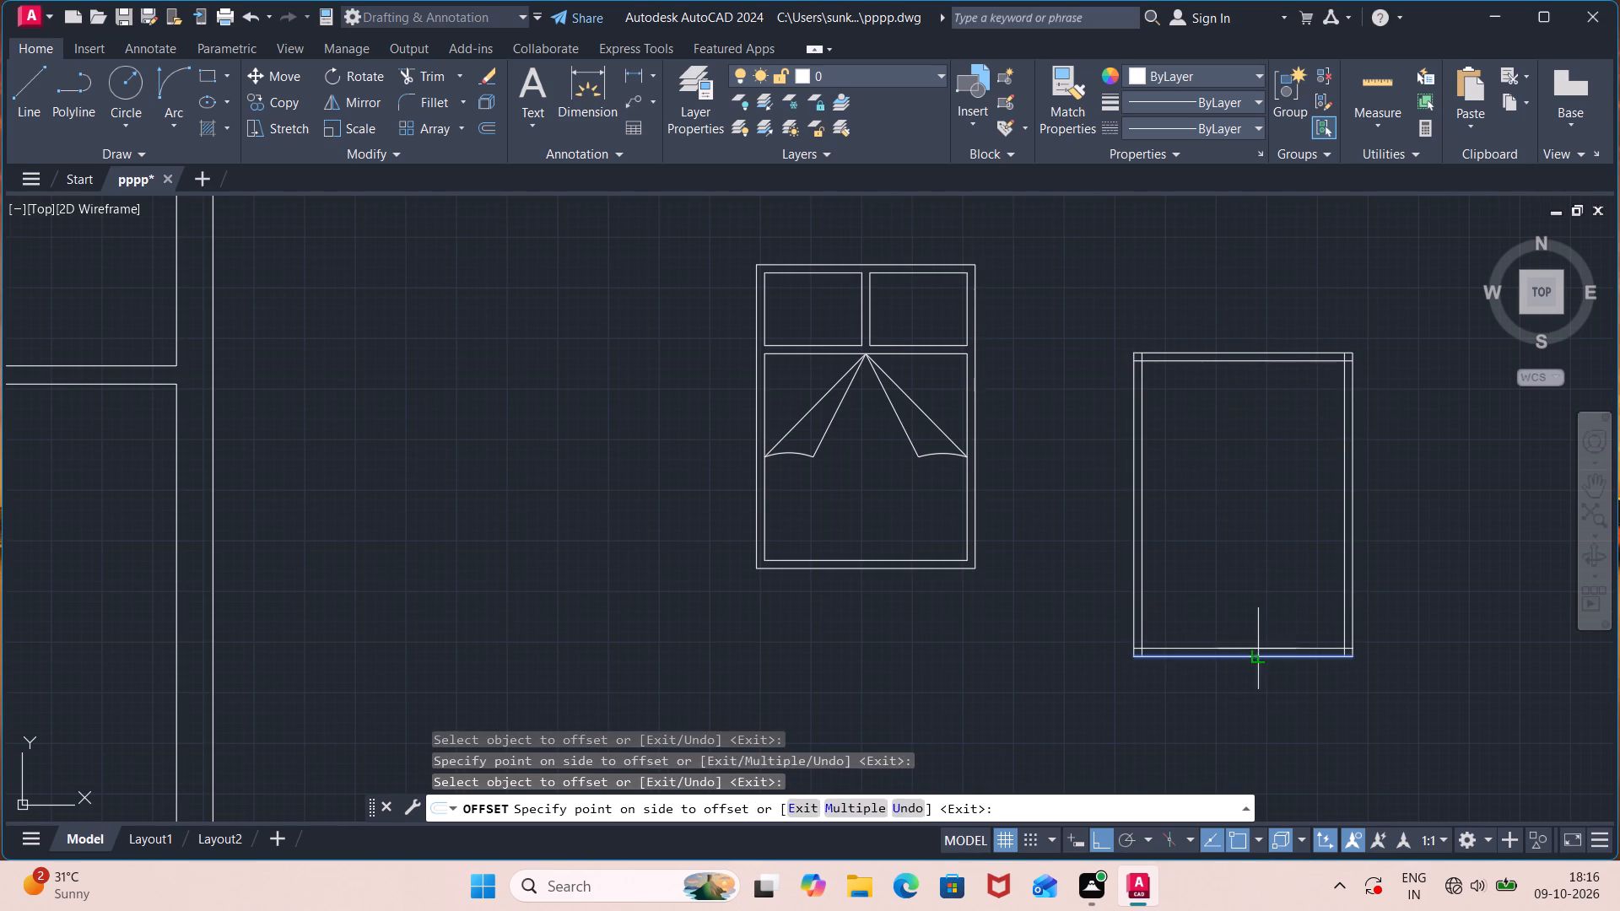
pyautogui.click(1251, 604)
pyautogui.scroll(1, 1250, 592)
pyautogui.scroll(-1, 1250, 592)
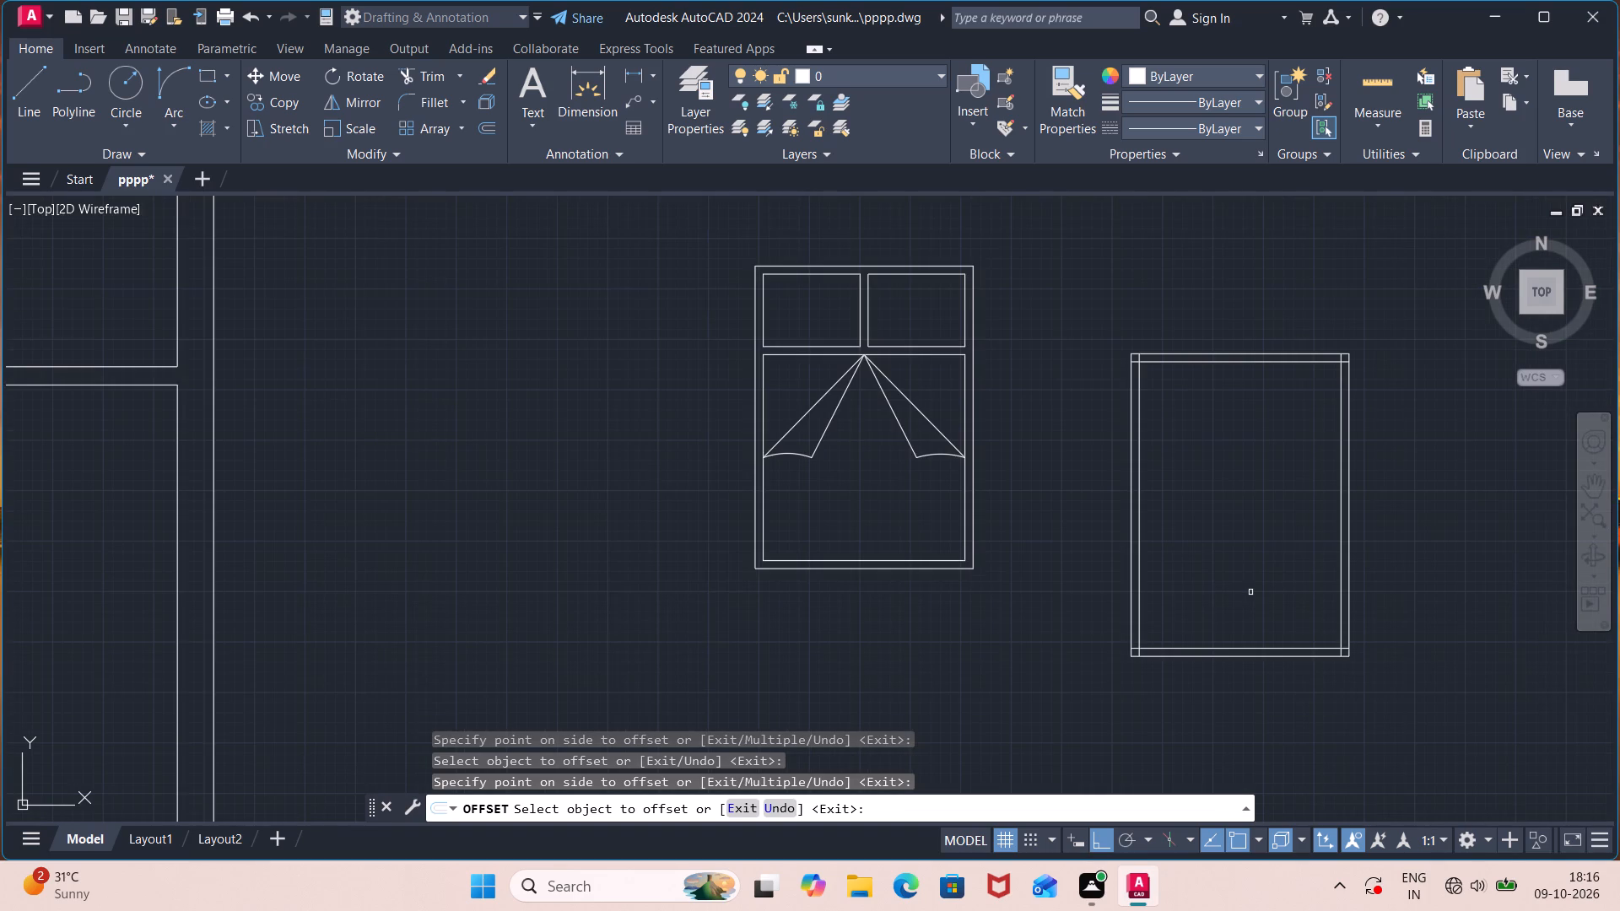
pyautogui.press('Escape')
# Trim the overlapping inner line ends at the new rectangle's two upper corners.
pyautogui.write('tr')
pyautogui.press('Return')
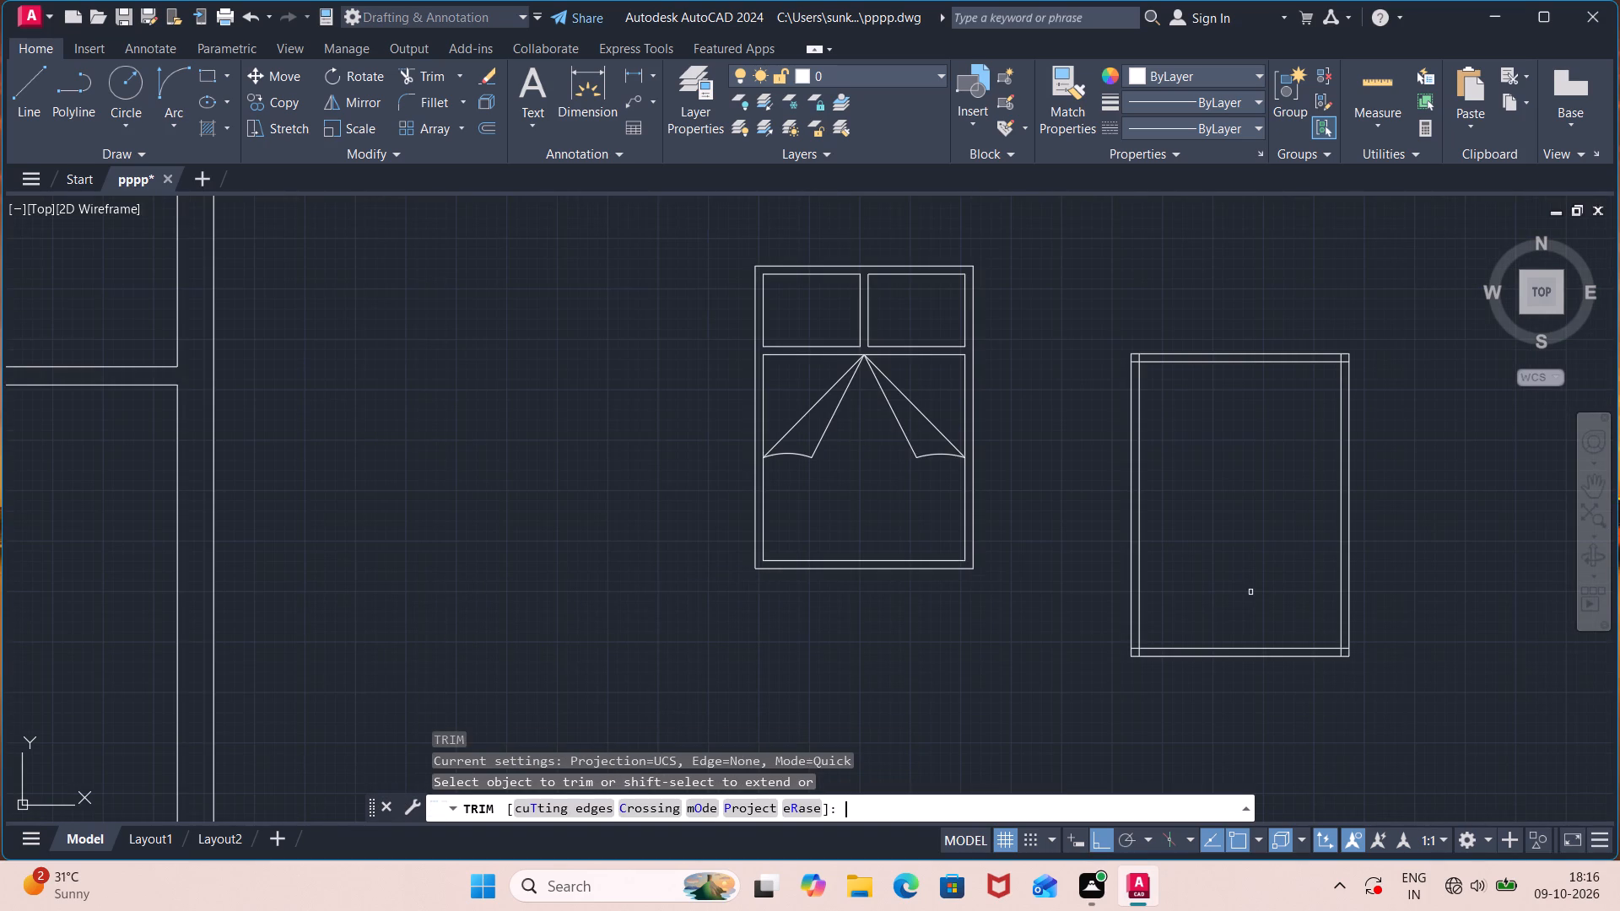
pyautogui.scroll(2, 1175, 368)
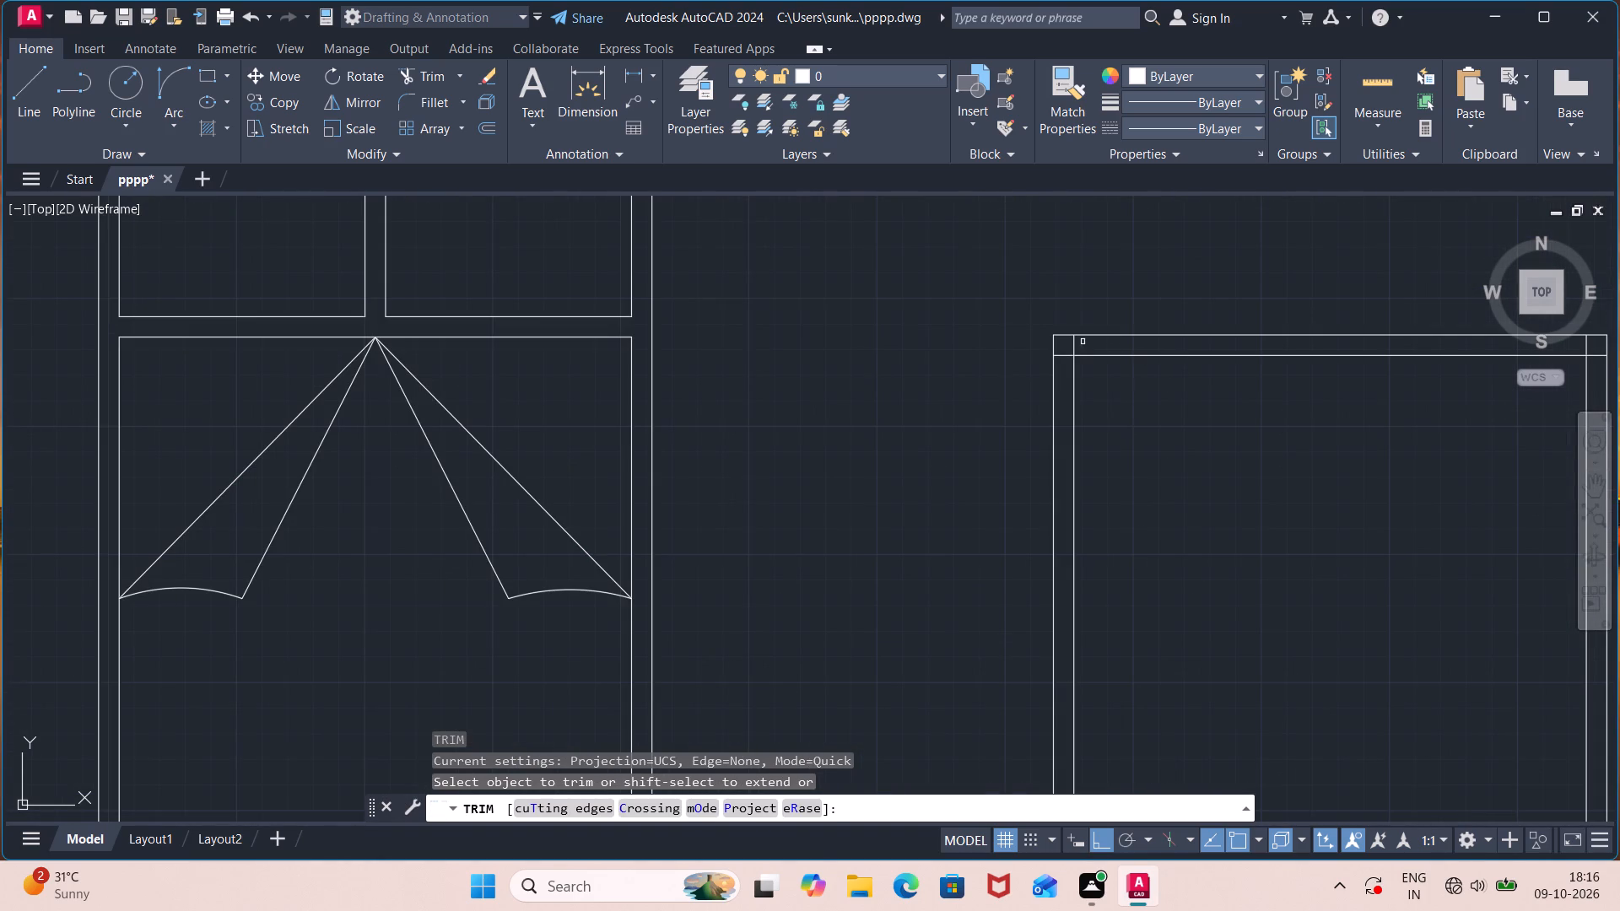
pyautogui.click(1081, 341)
pyautogui.click(1064, 357)
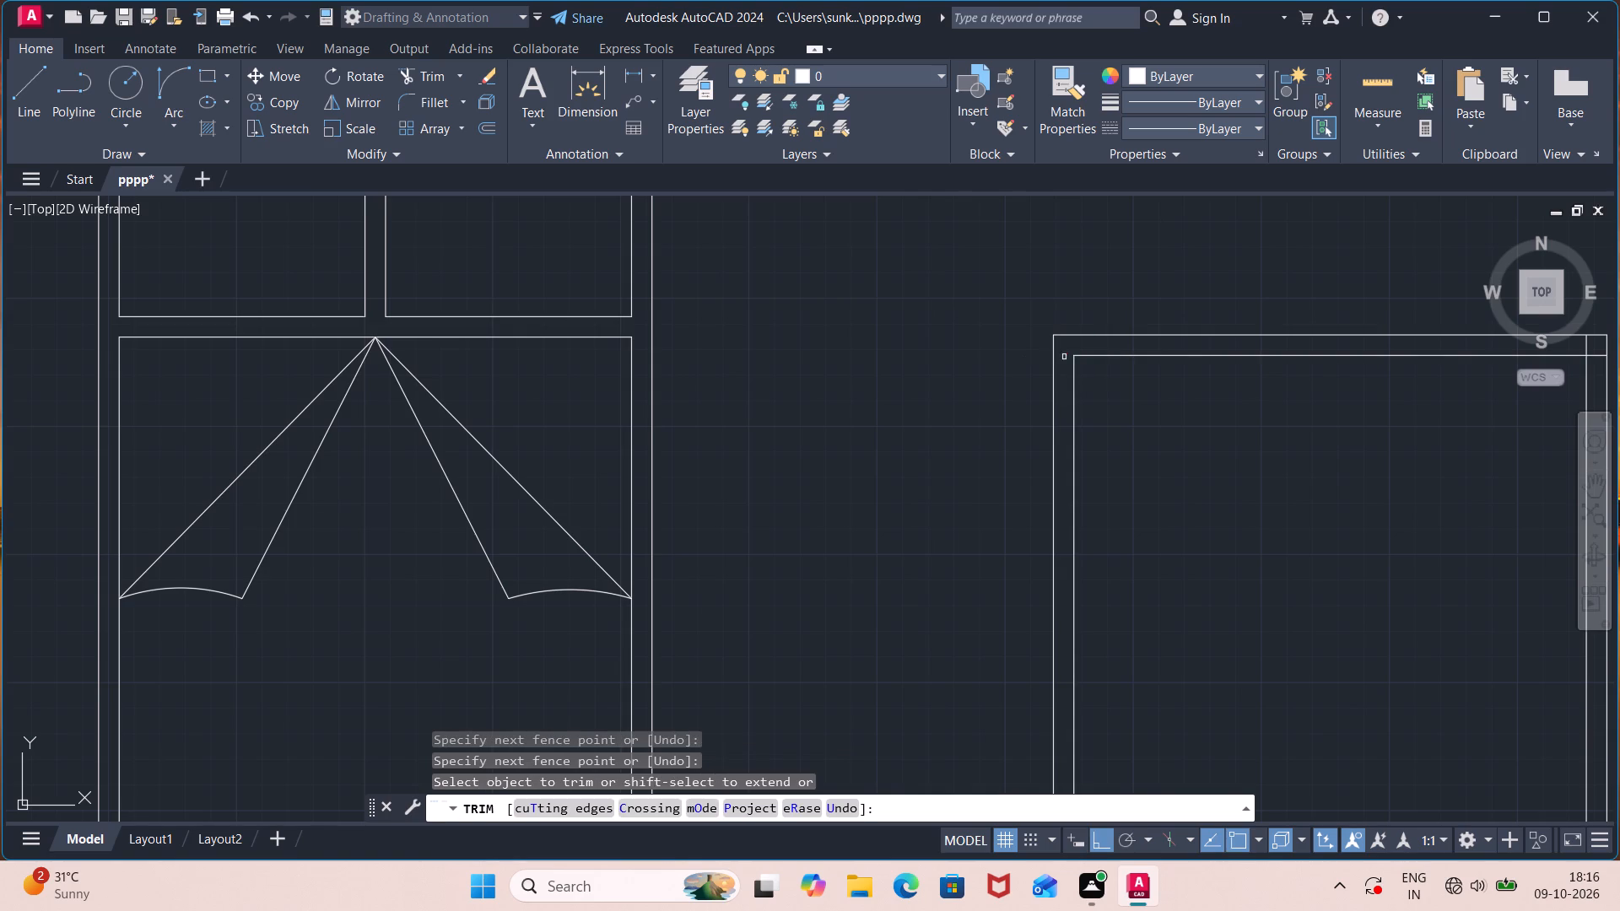
pyautogui.scroll(-1, 1282, 439)
pyautogui.moveTo(1283, 439); pyautogui.dragTo(1023, 455, button='middle')
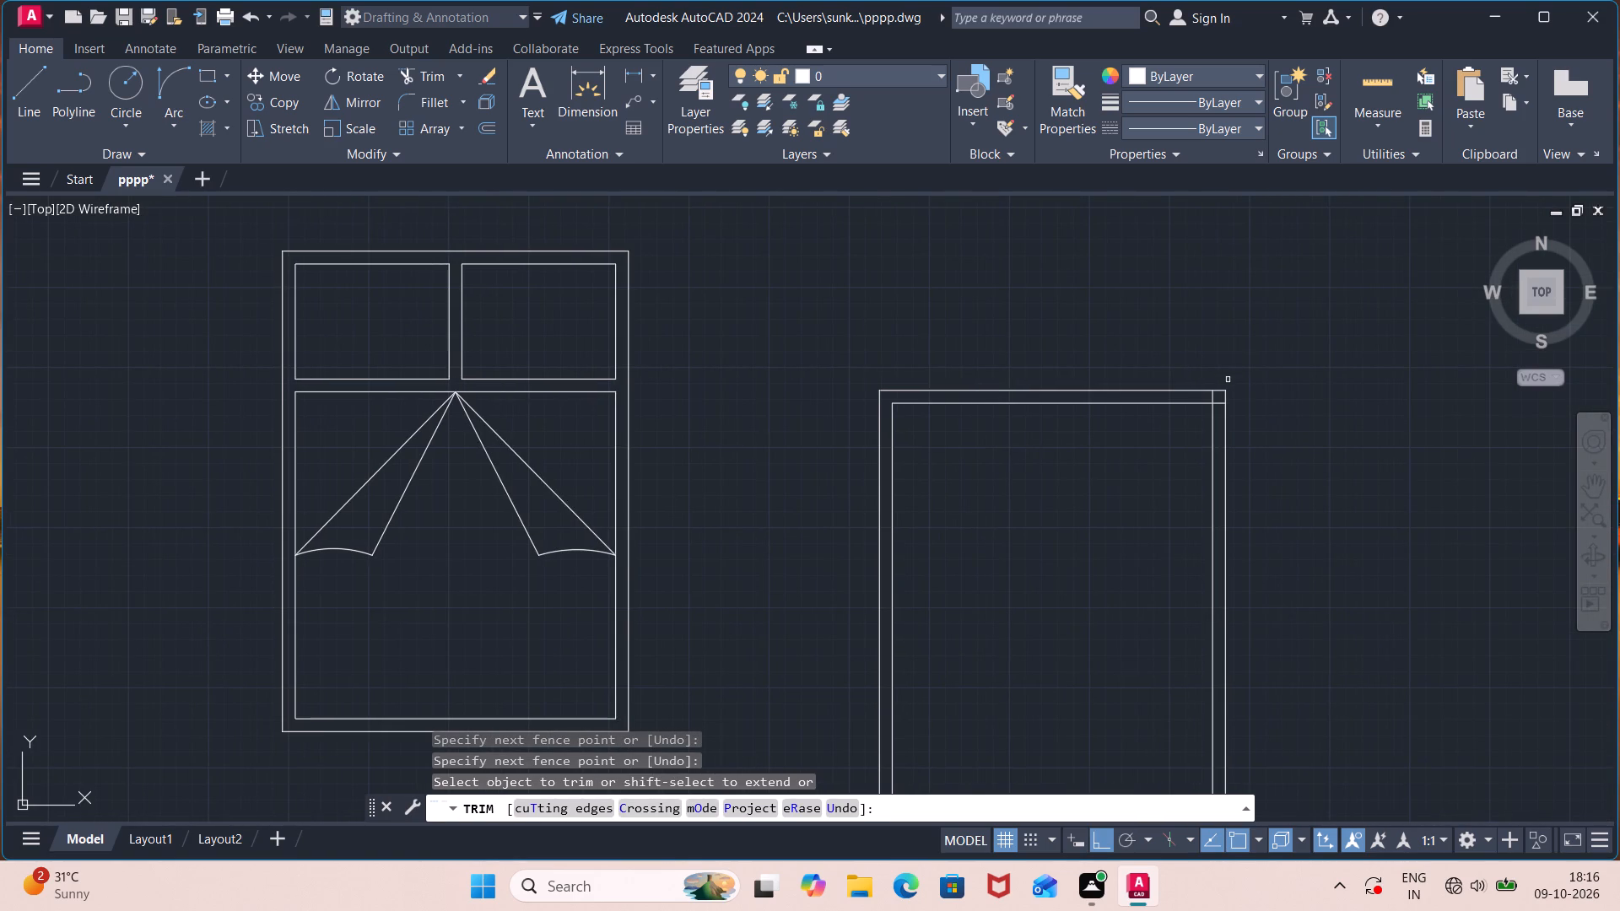
pyautogui.scroll(2, 1215, 405)
pyautogui.click(1216, 404)
pyautogui.click(1217, 390)
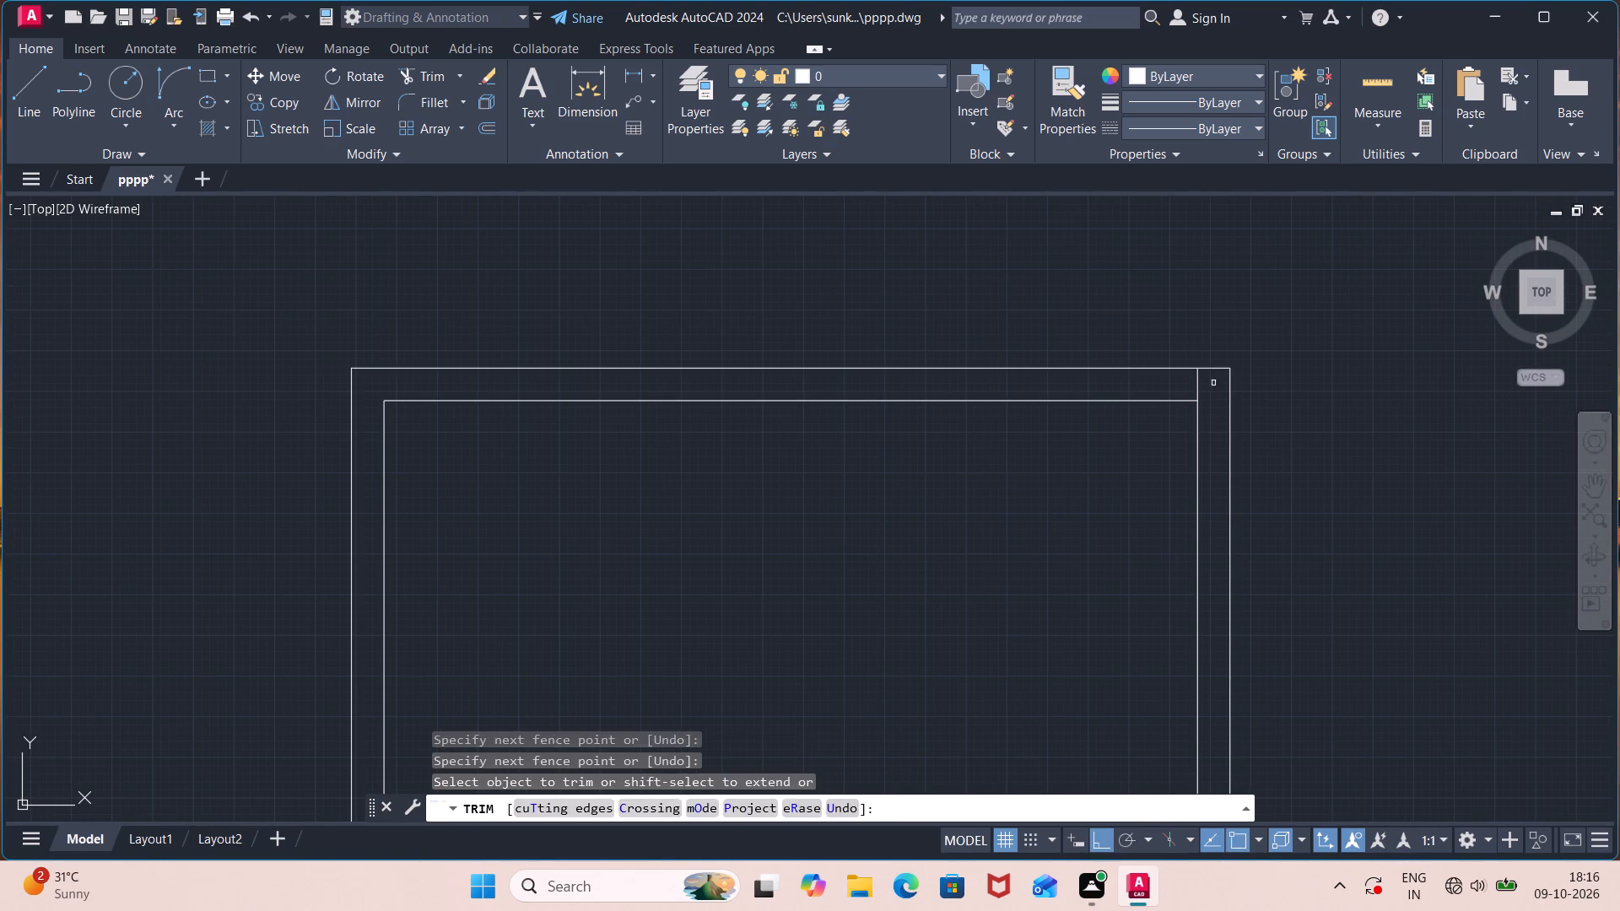
pyautogui.click(1213, 383)
pyautogui.click(1183, 385)
# Trim the overlapping inner line ends at the new rectangle's two lower corners.
pyautogui.scroll(-1, 1141, 494)
pyautogui.moveTo(1132, 550); pyautogui.dragTo(1117, 329, button='middle')
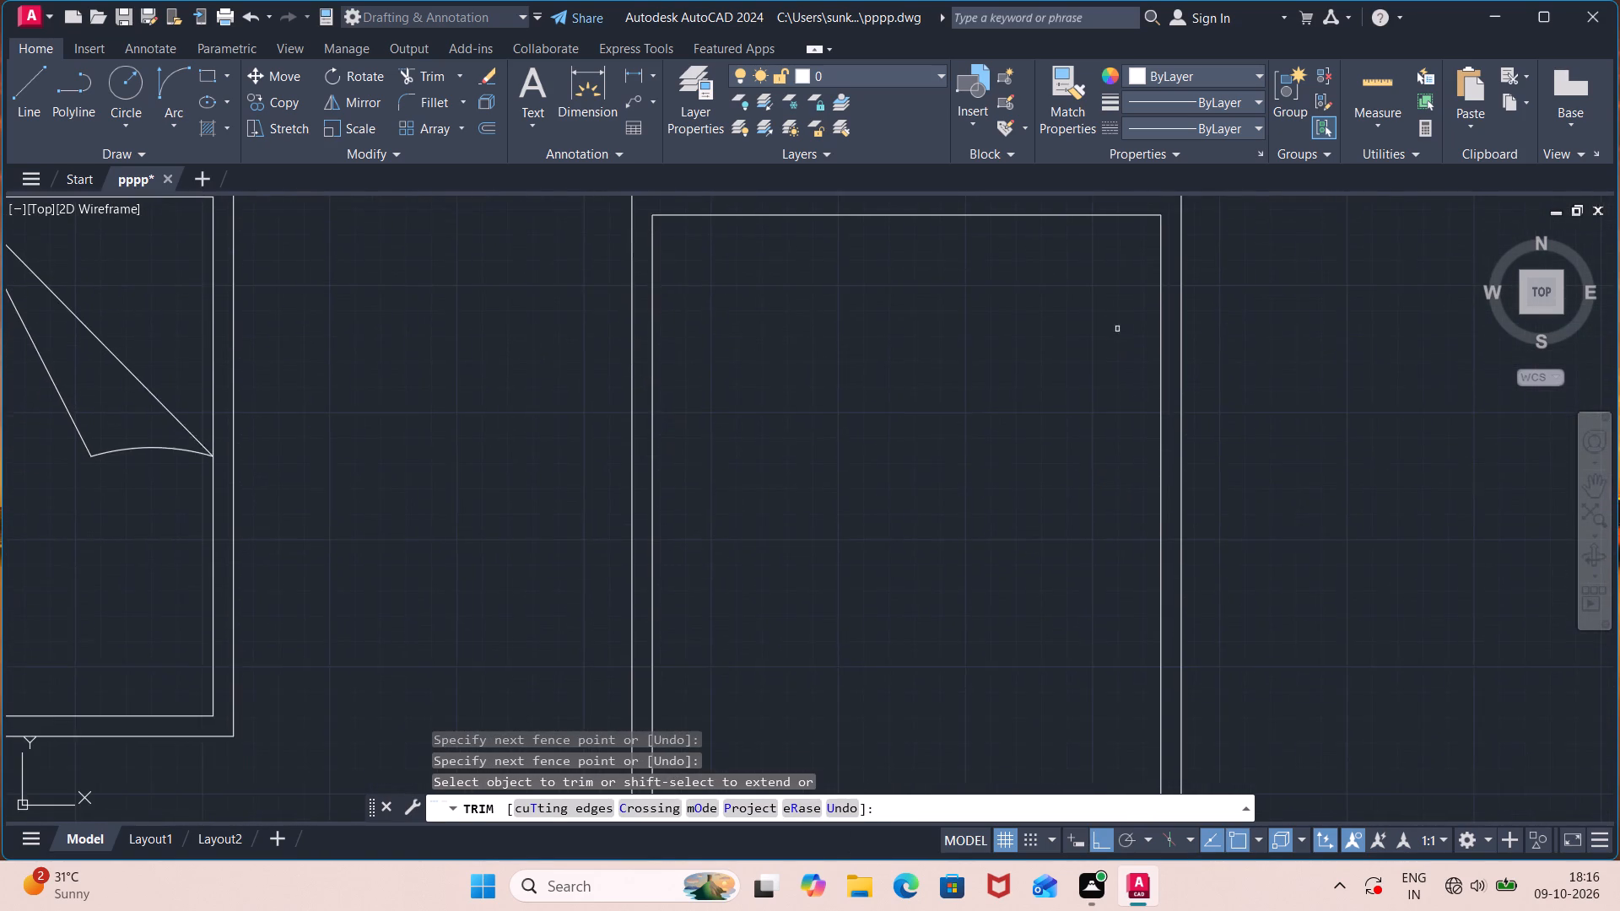
pyautogui.scroll(-1, 1089, 372)
pyautogui.moveTo(1059, 775); pyautogui.dragTo(951, 691, button='middle')
pyautogui.scroll(1, 976, 713)
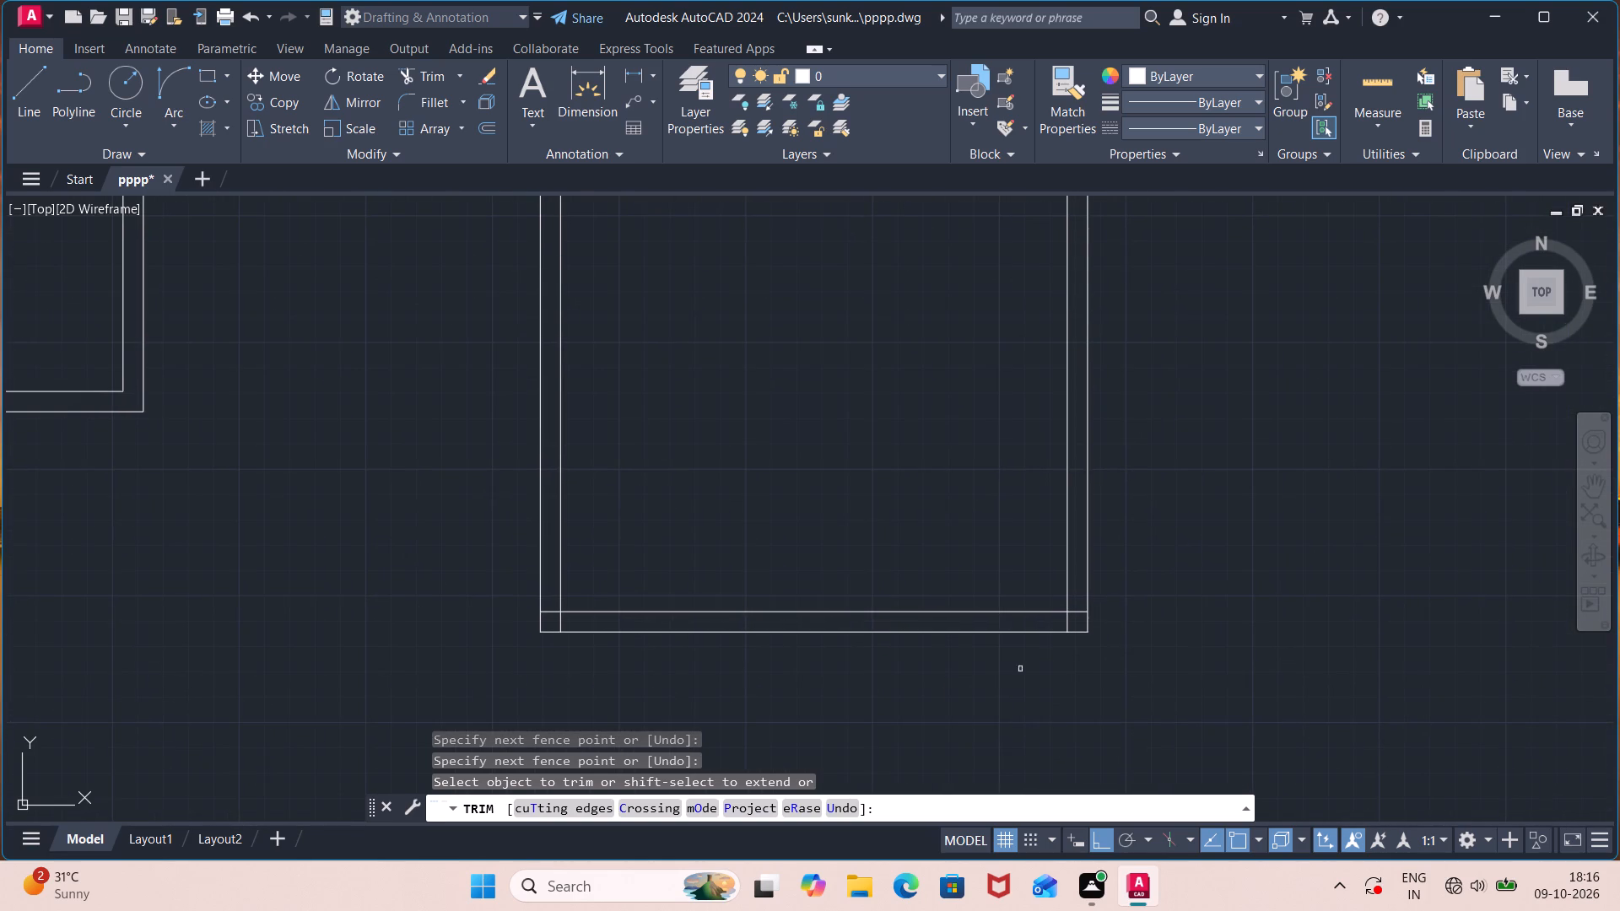
pyautogui.click(1076, 612)
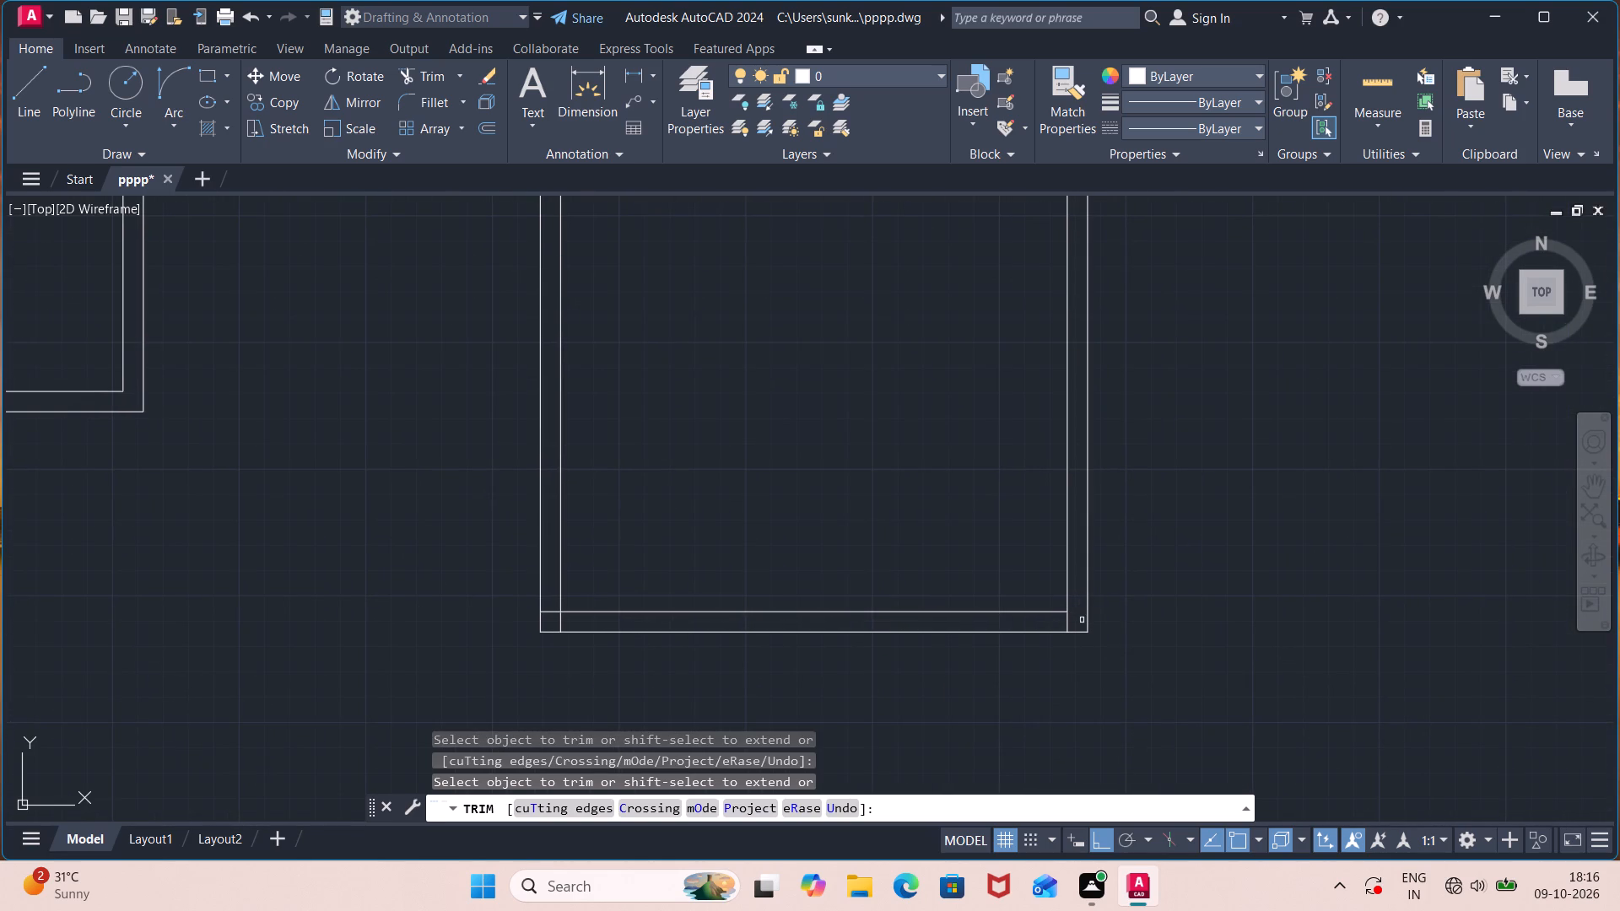
pyautogui.click(1066, 623)
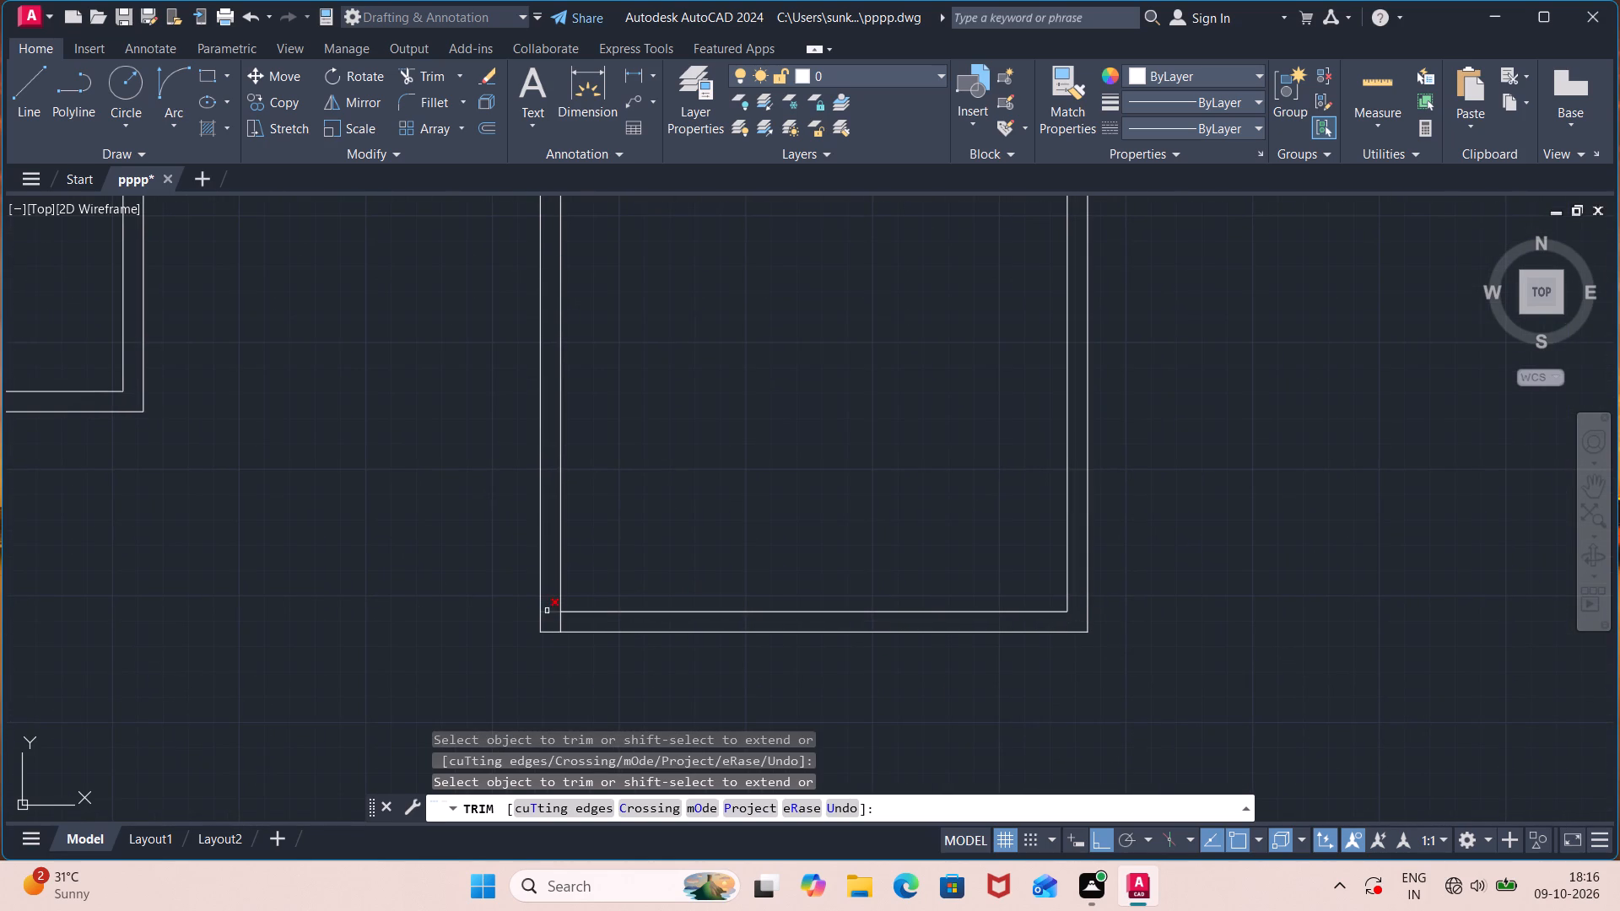
pyautogui.click(547, 612)
pyautogui.click(564, 620)
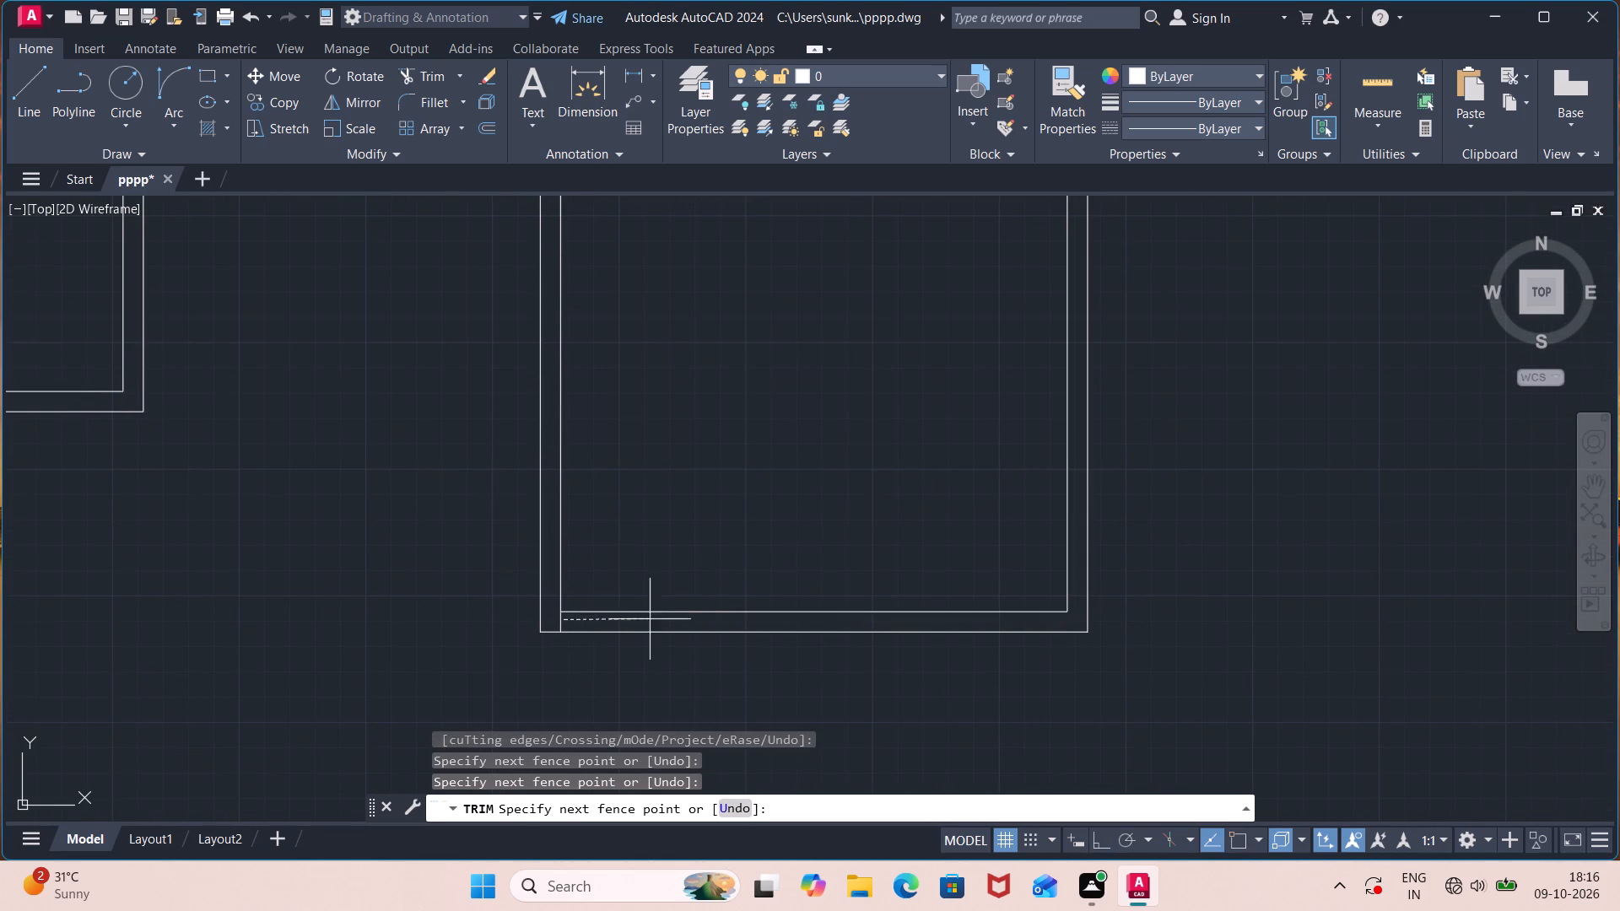
pyautogui.click(556, 619)
pyautogui.scroll(-1, 821, 532)
pyautogui.moveTo(821, 531); pyautogui.dragTo(843, 590, button='middle')
pyautogui.press('Escape')
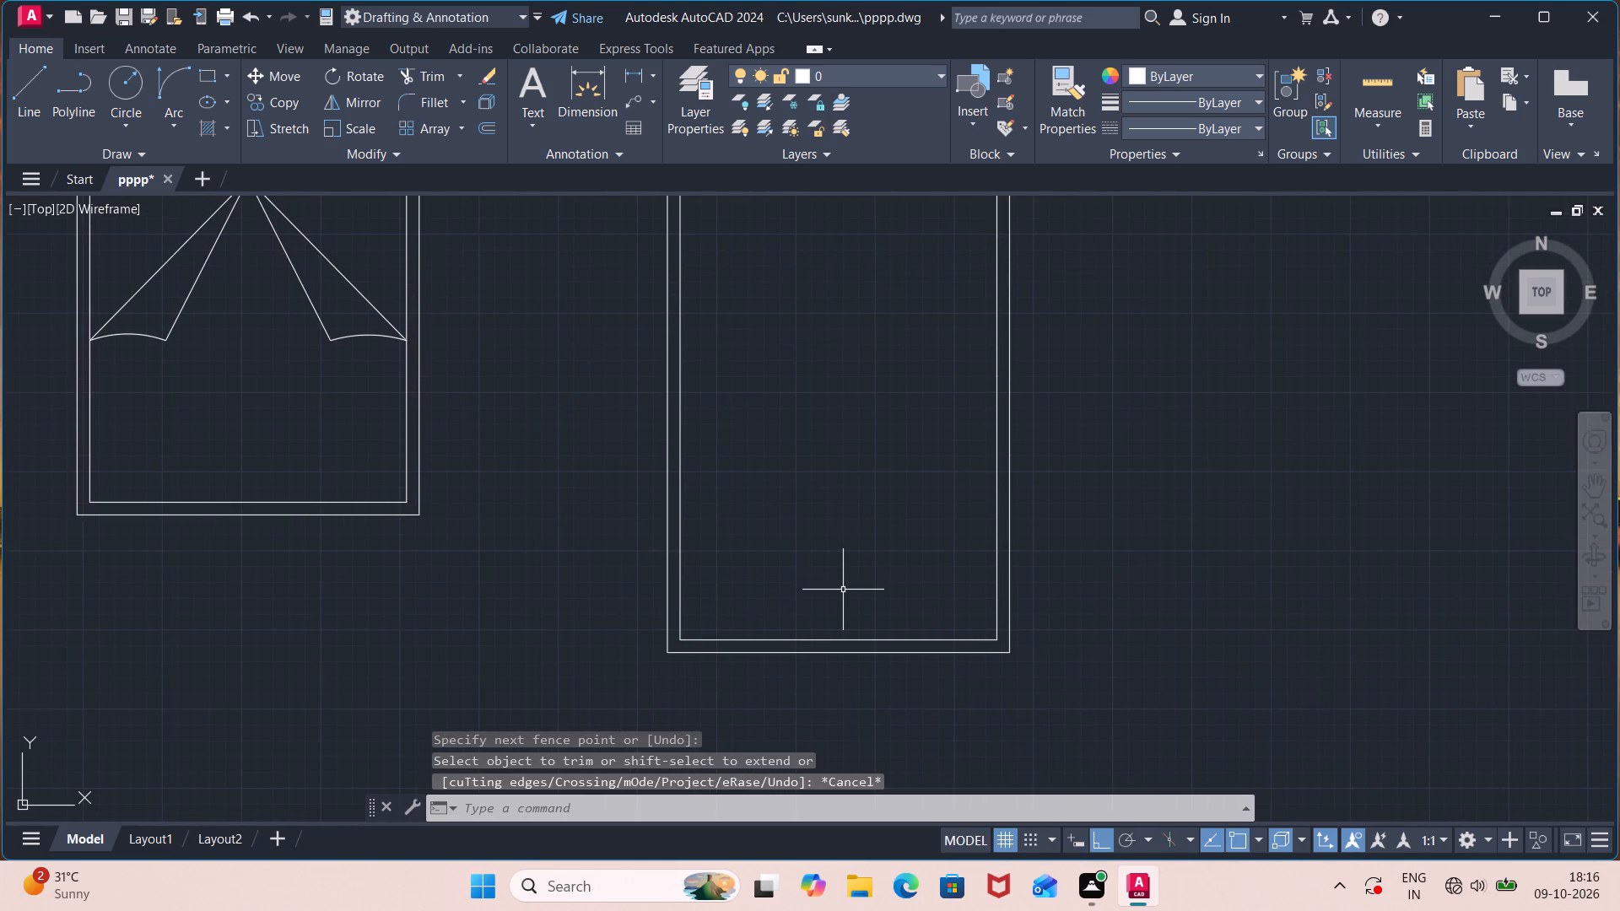
# Draw a horizontal line across the upper part of the new element, between its outer west and east sides.
pyautogui.press('l')
pyautogui.press('Return')
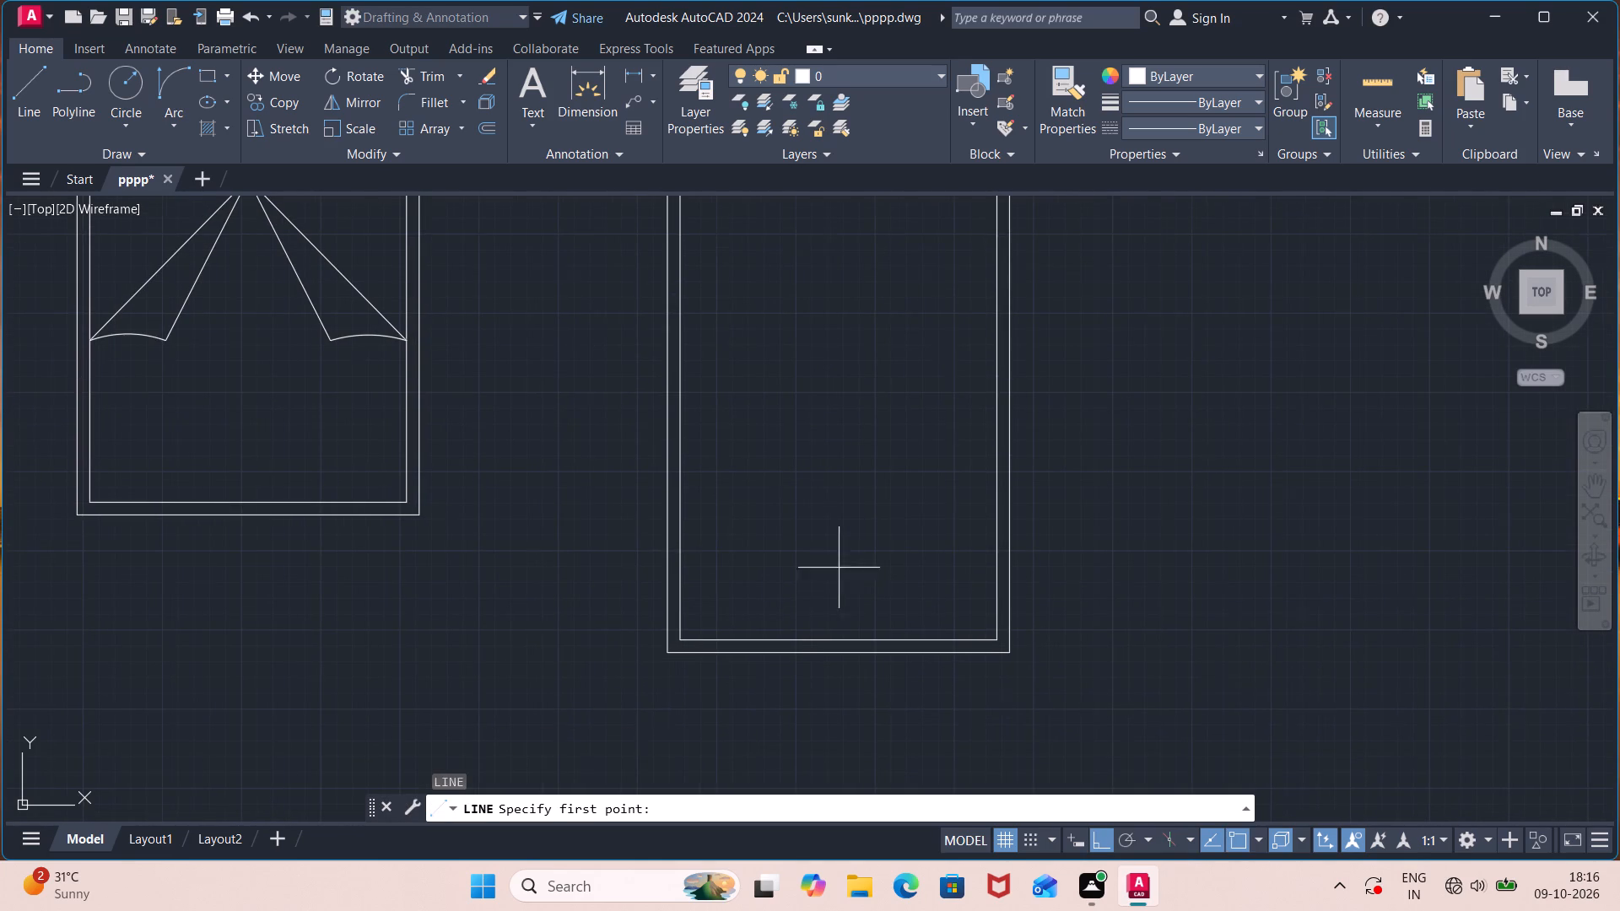
pyautogui.scroll(-1, 835, 535)
pyautogui.moveTo(811, 435); pyautogui.dragTo(822, 585, button='middle')
pyautogui.scroll(3, 815, 565)
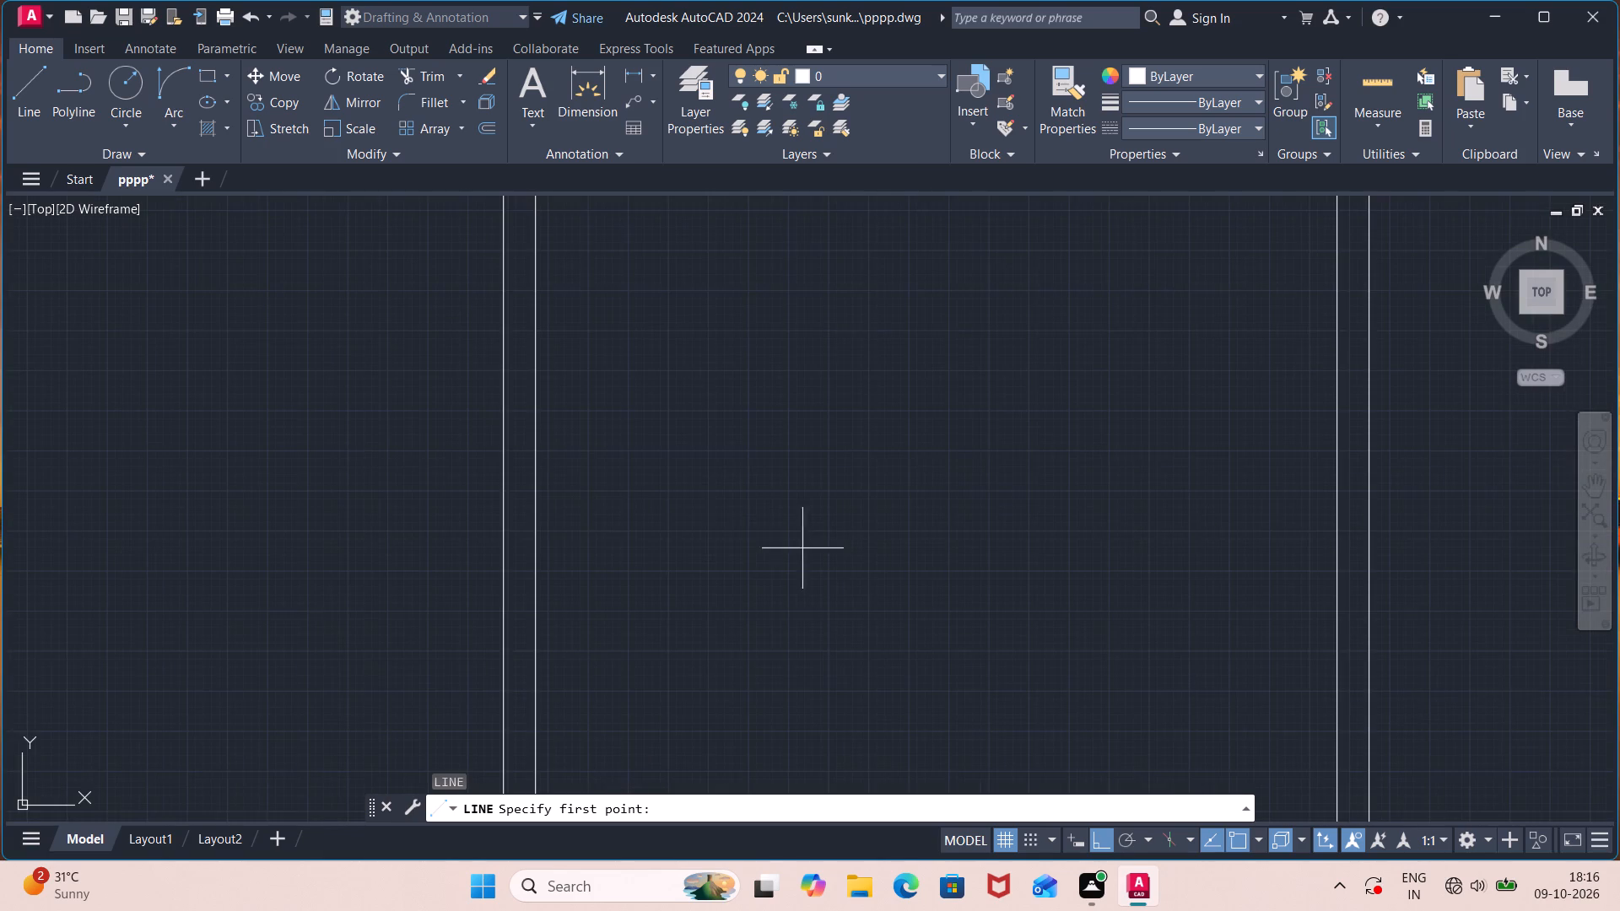
pyautogui.scroll(-1, 760, 437)
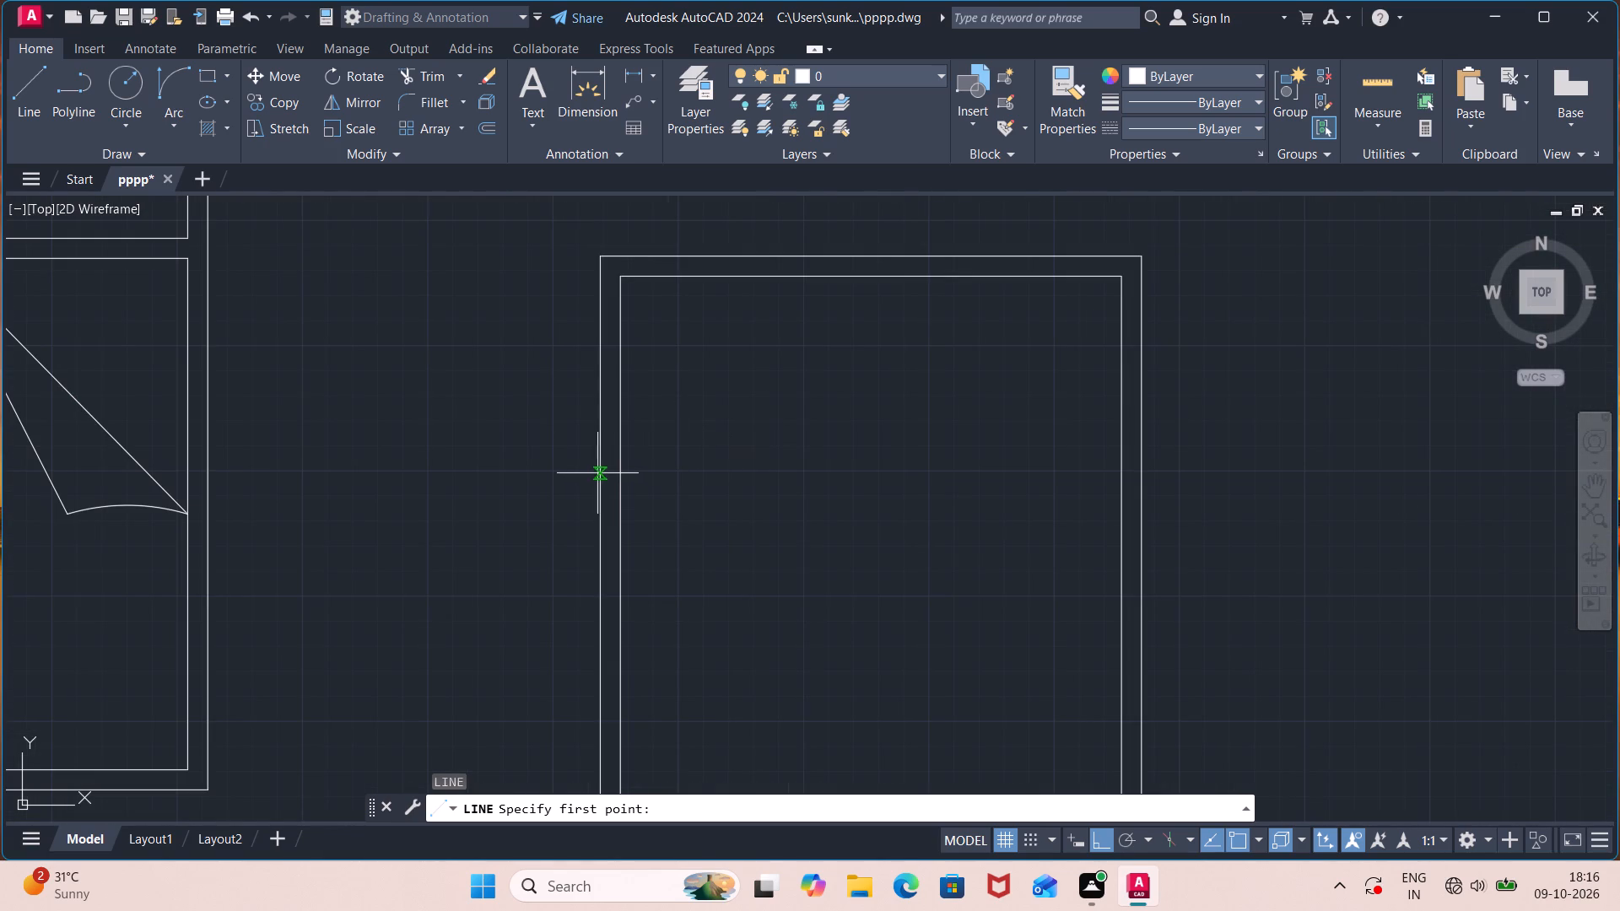
pyautogui.click(603, 462)
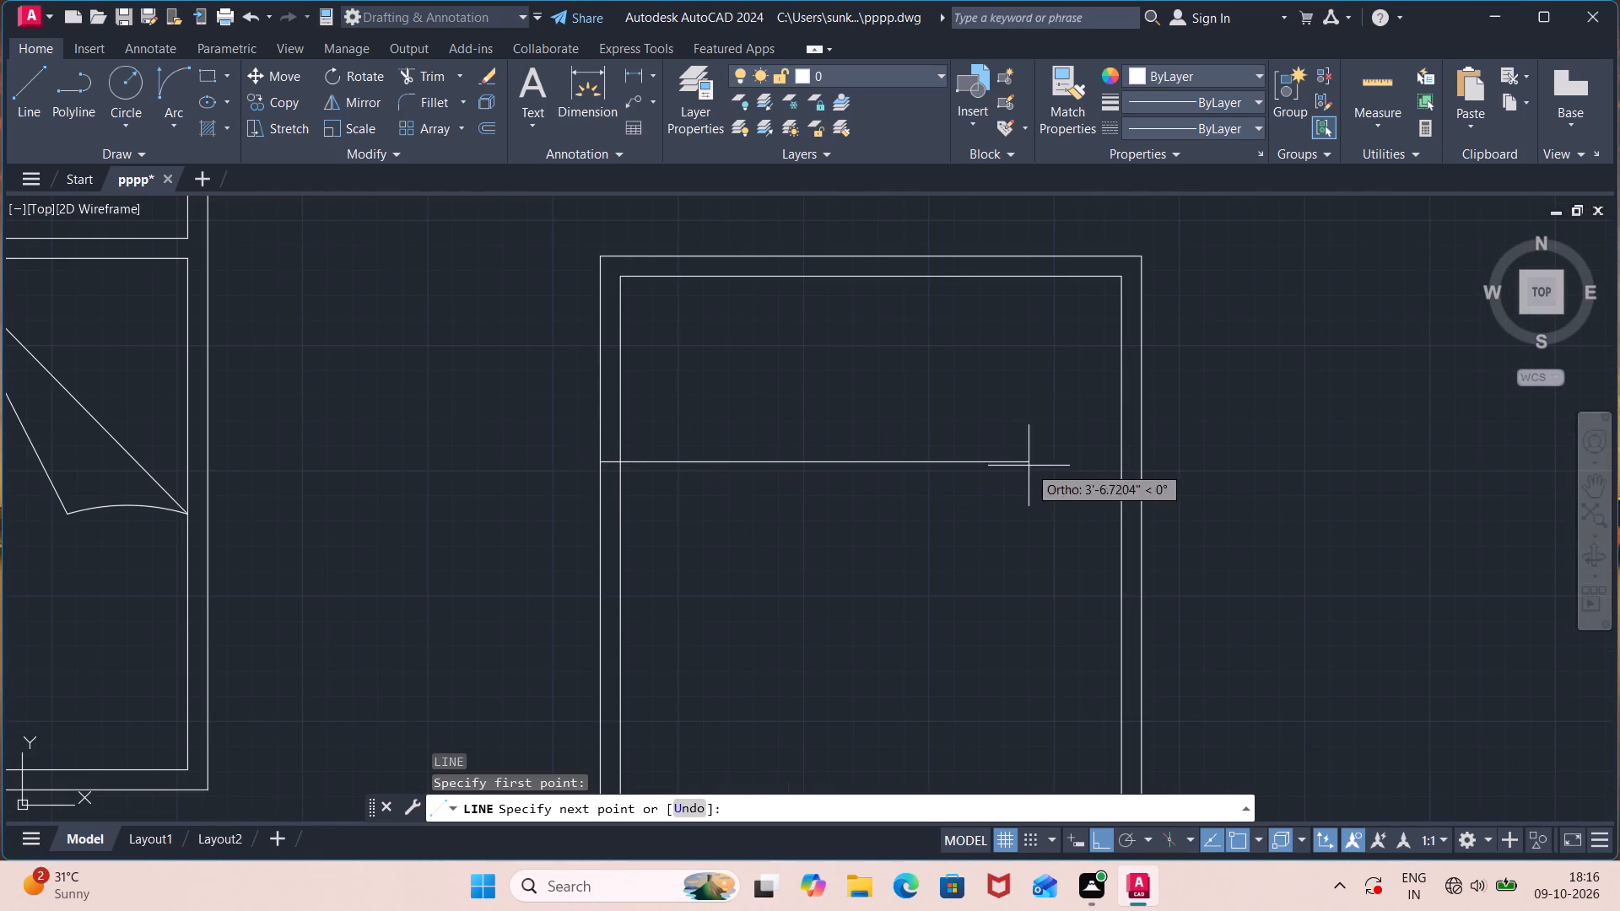
pyautogui.click(1145, 462)
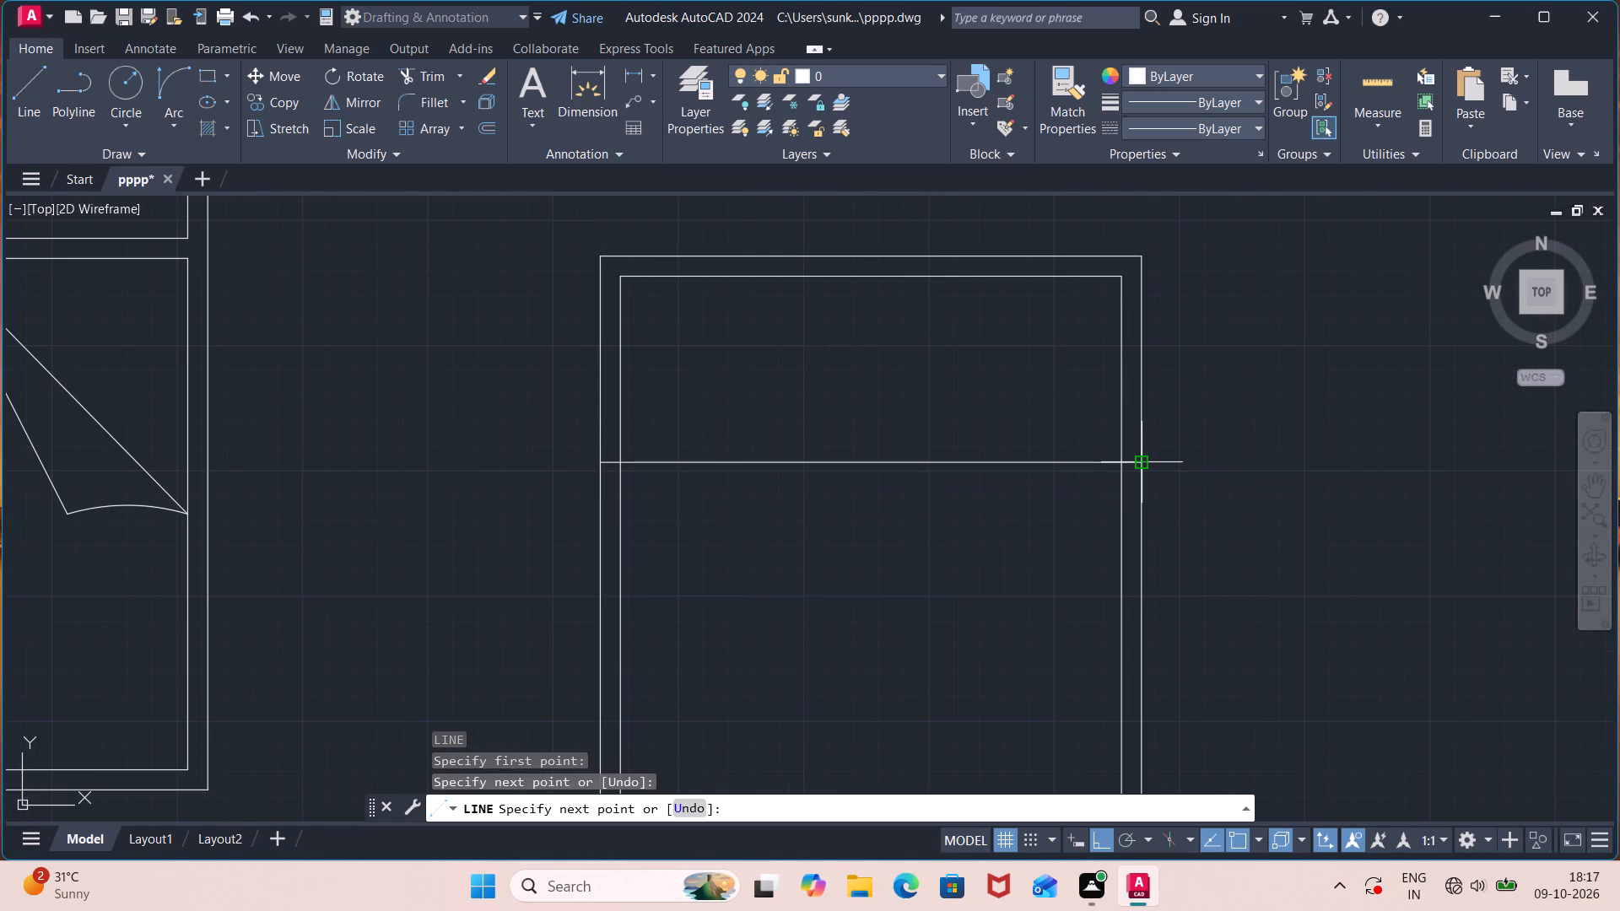
pyautogui.press('Escape')
# Offset the new horizontal line 2" downward to form a cross rail.
pyautogui.write('off')
pyautogui.press('Return')
pyautogui.press('2')
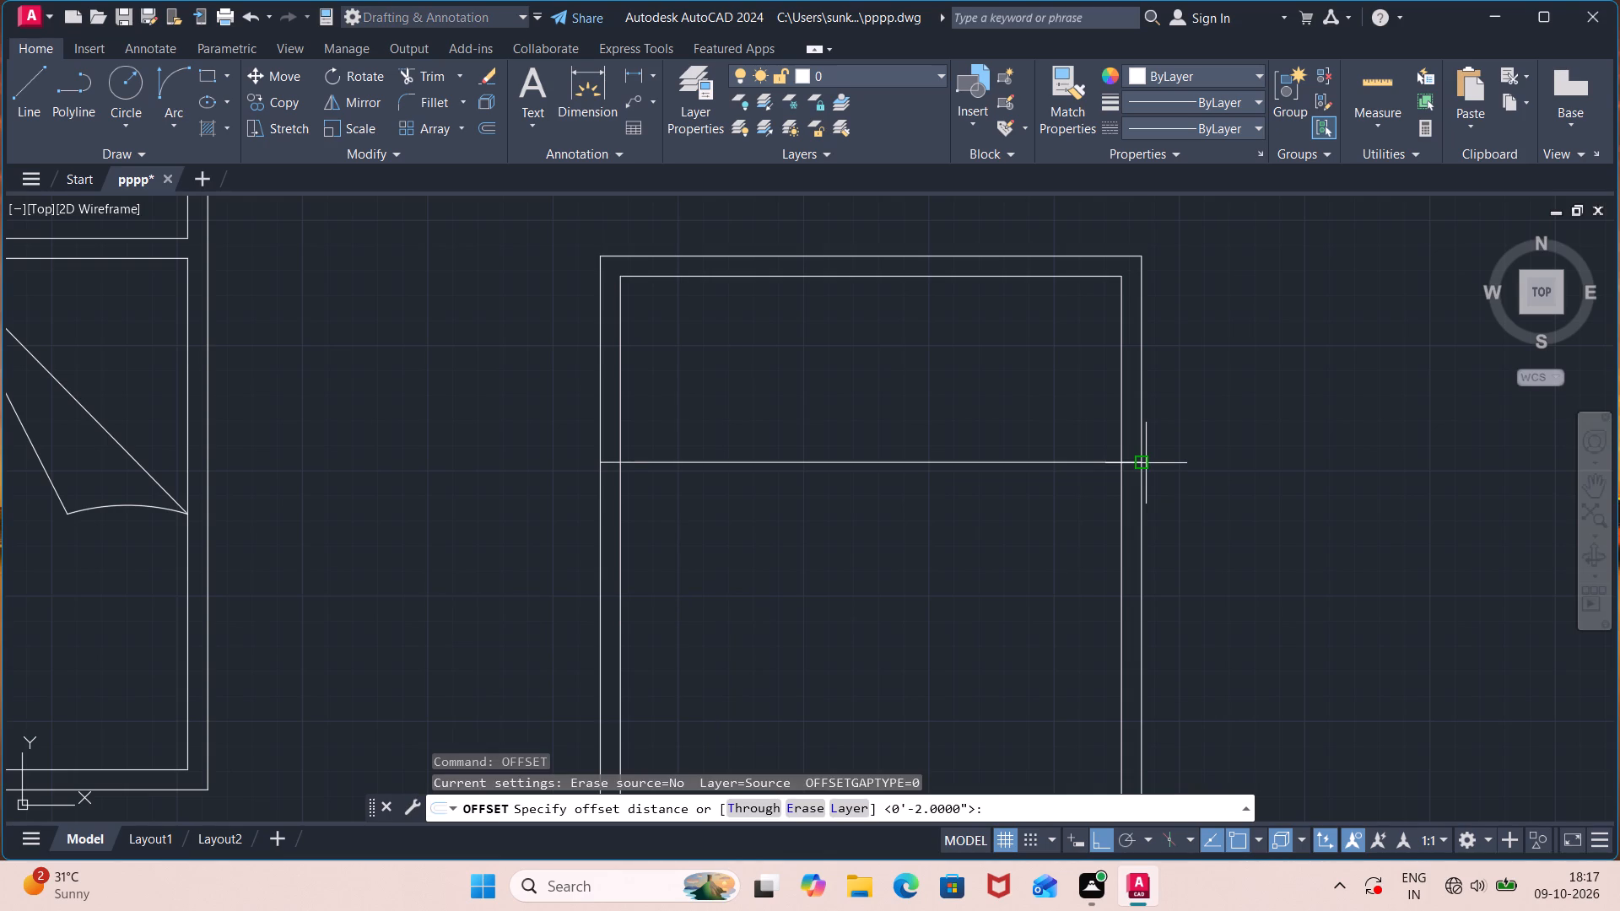
pyautogui.hotkey('shift', '"')
pyautogui.press('Return')
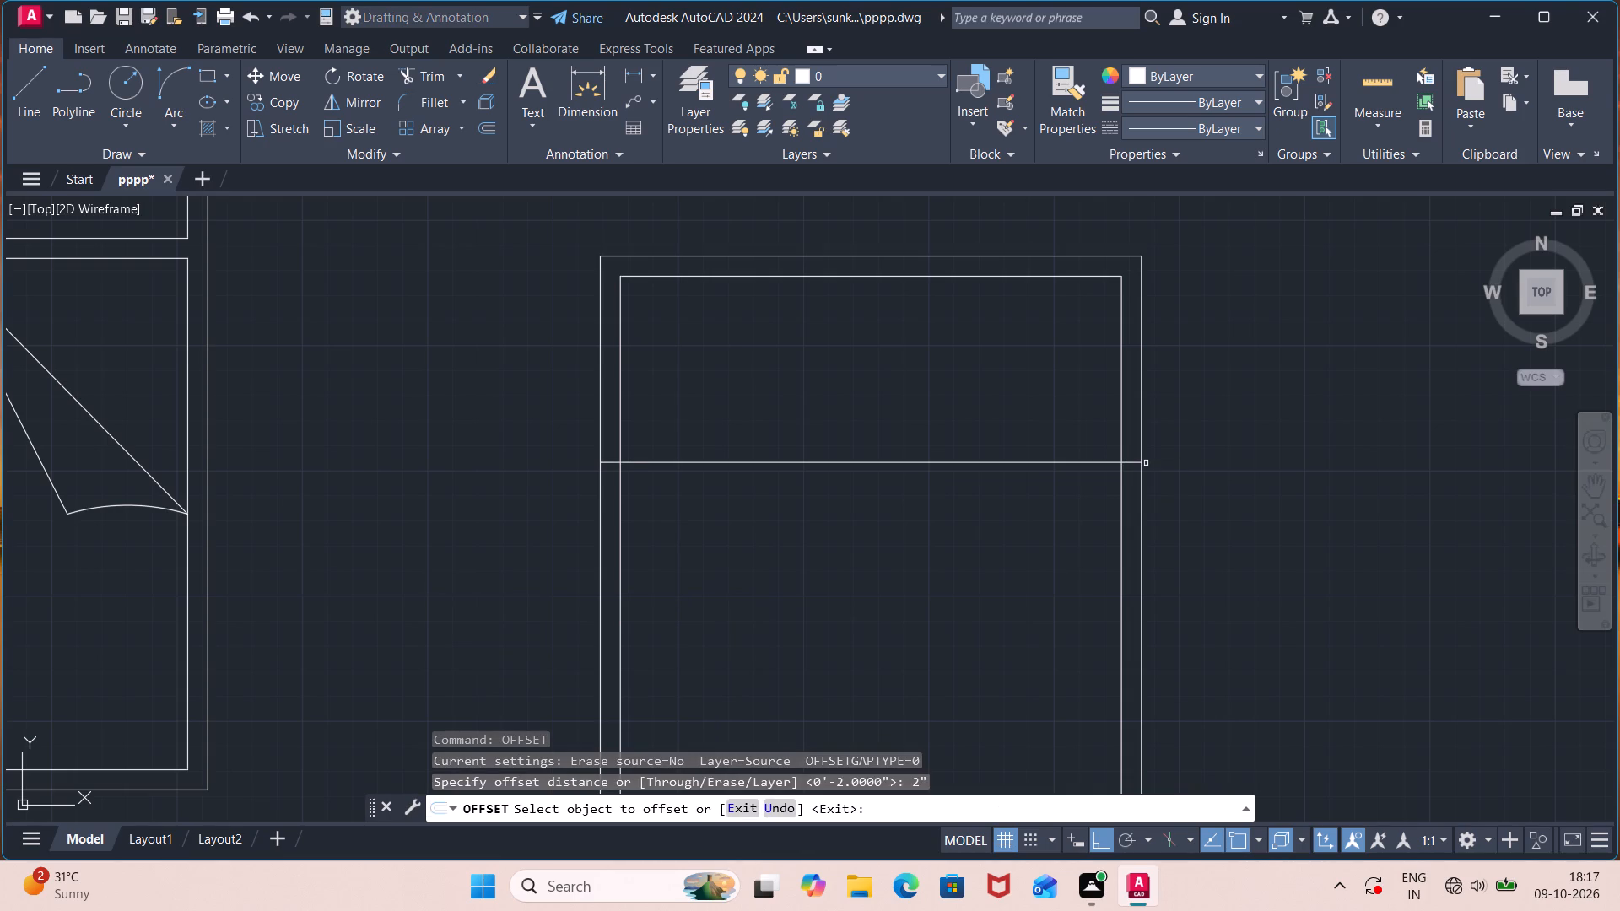
pyautogui.click(1063, 463)
pyautogui.click(1059, 512)
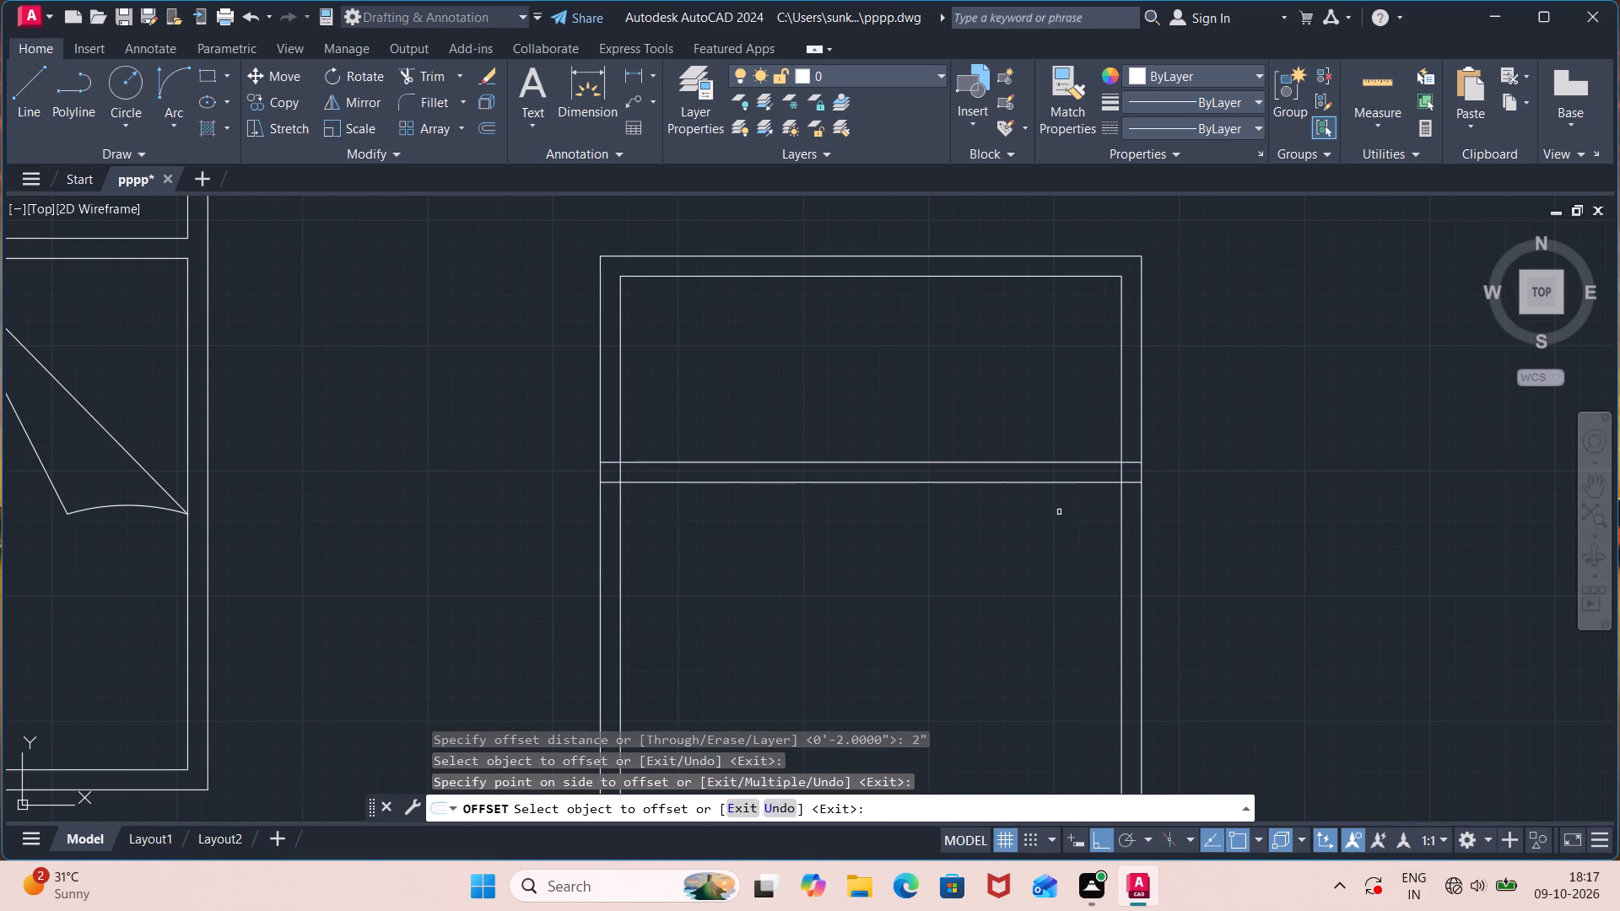
pyautogui.press('Escape')
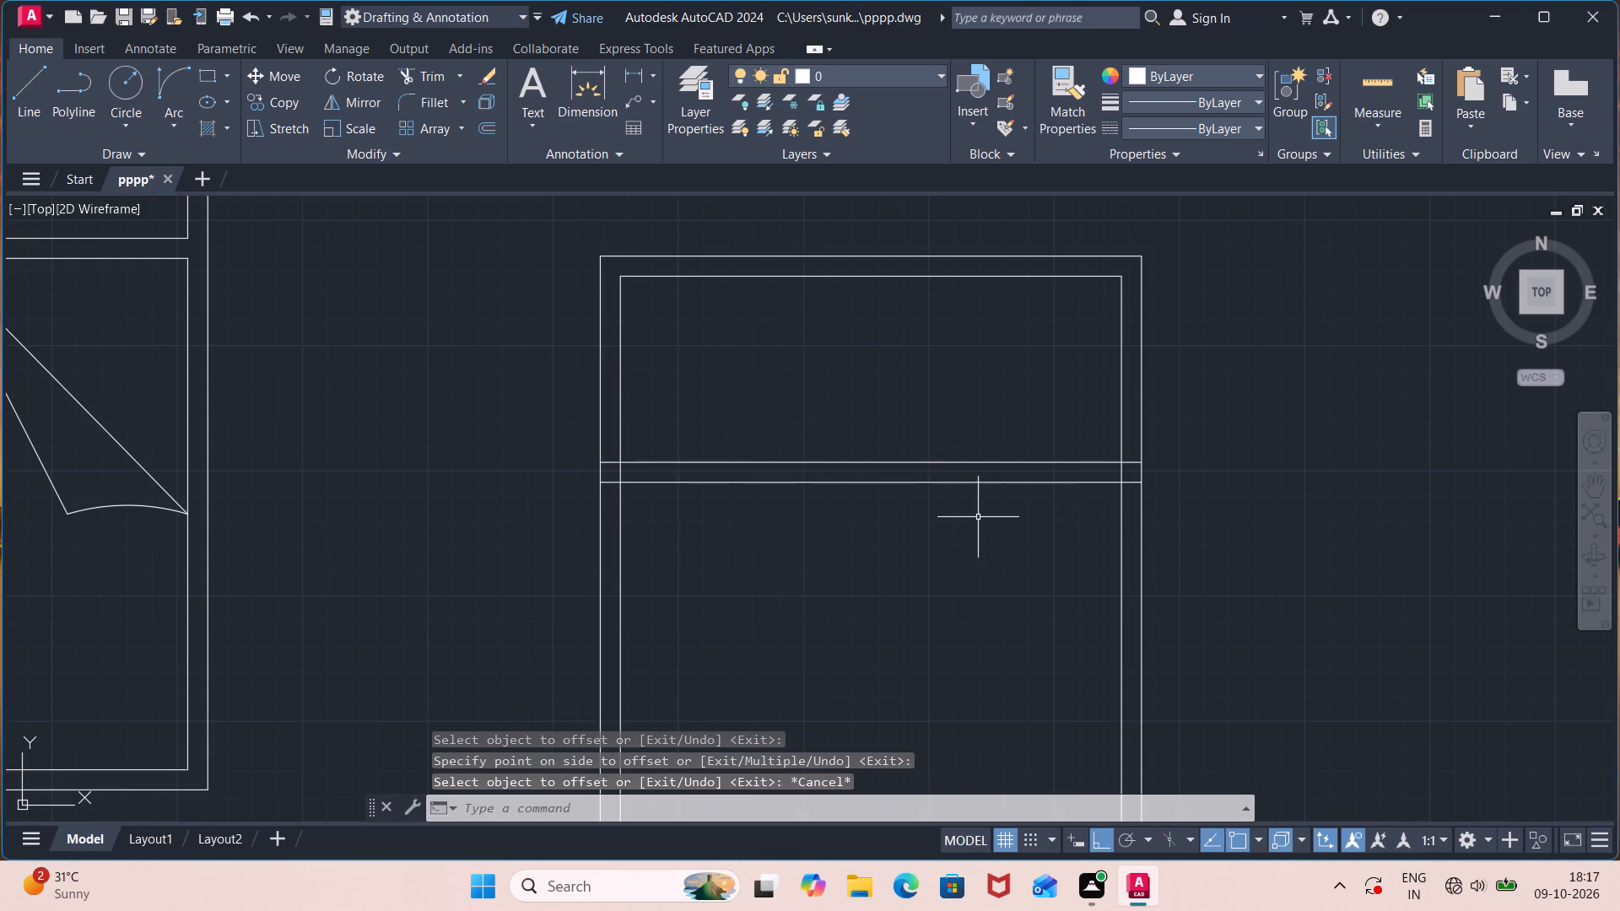
# Trim the upper rail line's ends and the inner side segments within the rail at both sides of the frame.
pyautogui.write('tr')
pyautogui.press('Return')
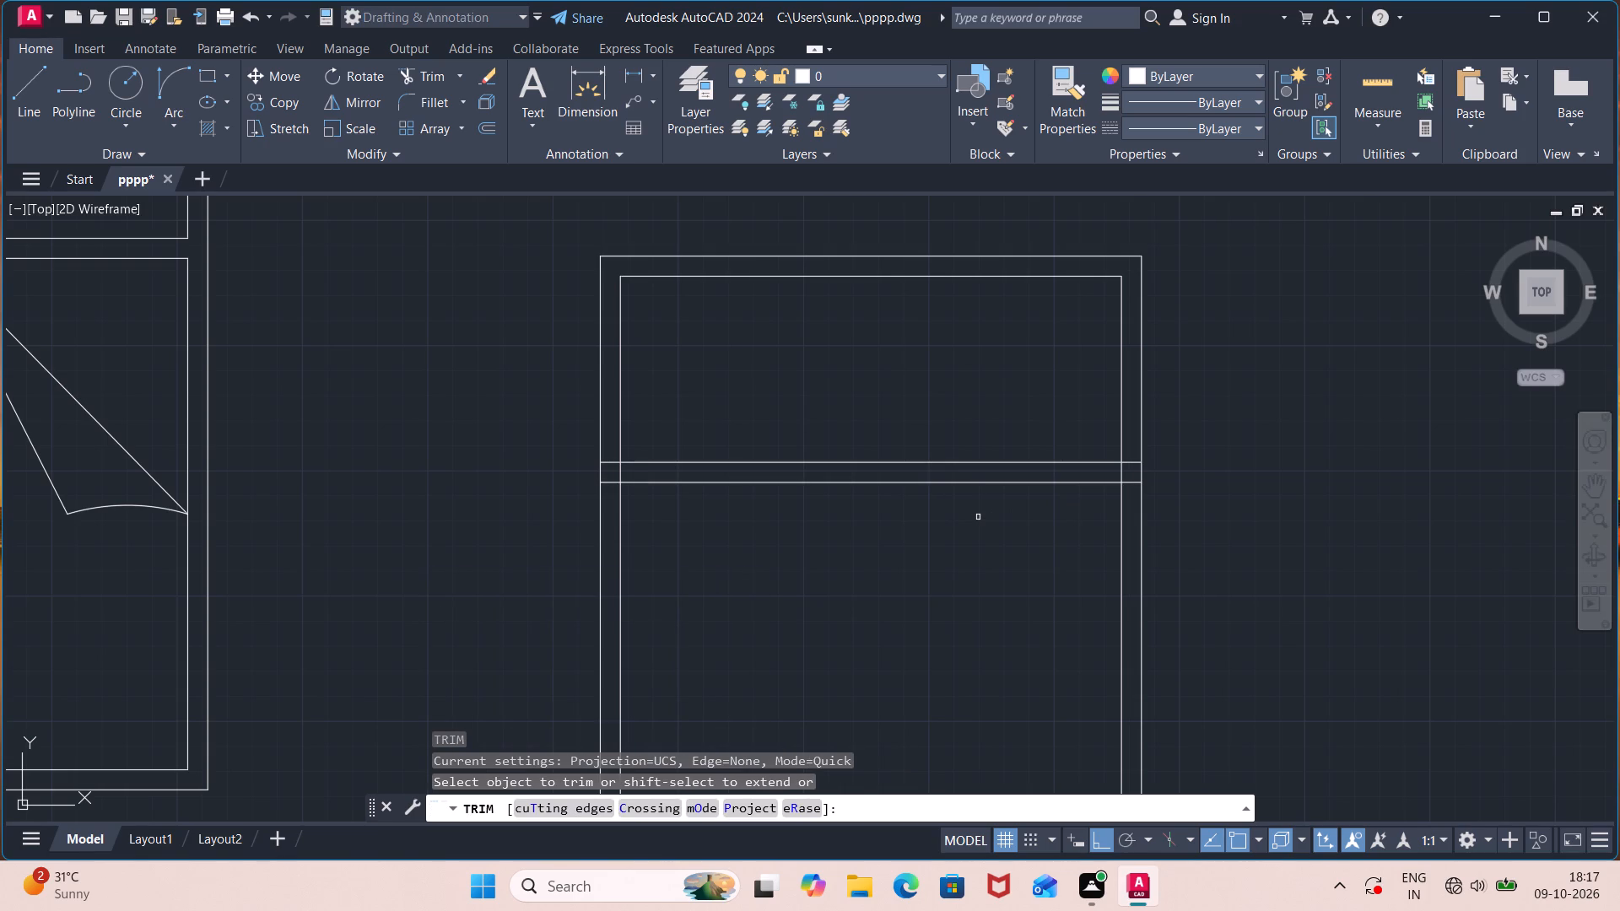
pyautogui.click(618, 479)
pyautogui.click(606, 464)
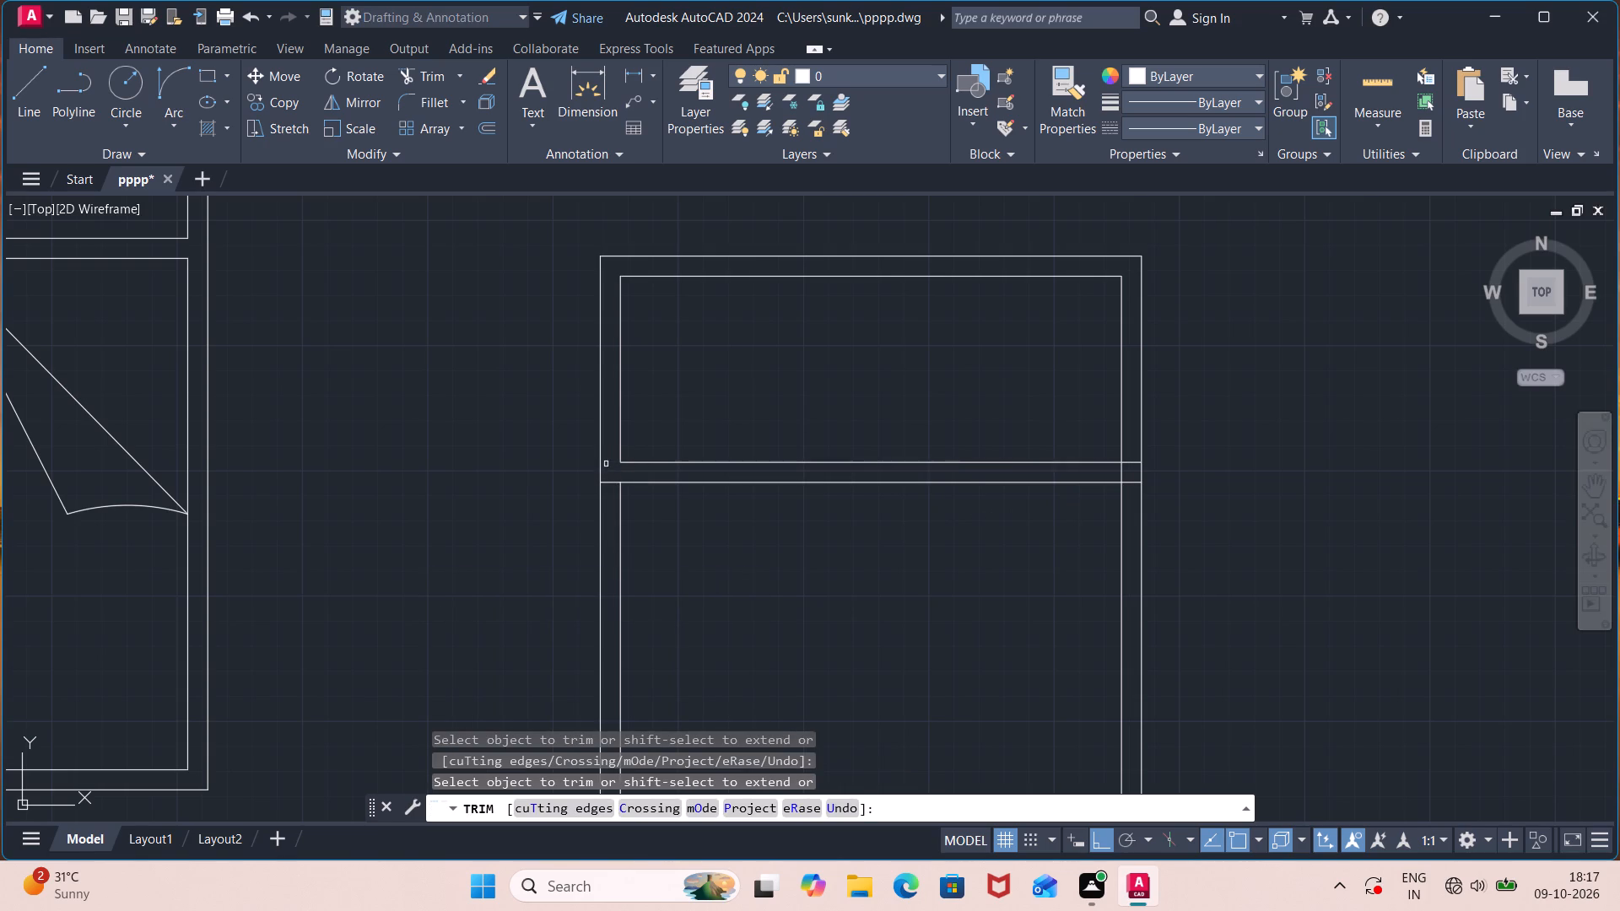
pyautogui.click(1131, 461)
pyautogui.click(1120, 472)
pyautogui.press('Escape')
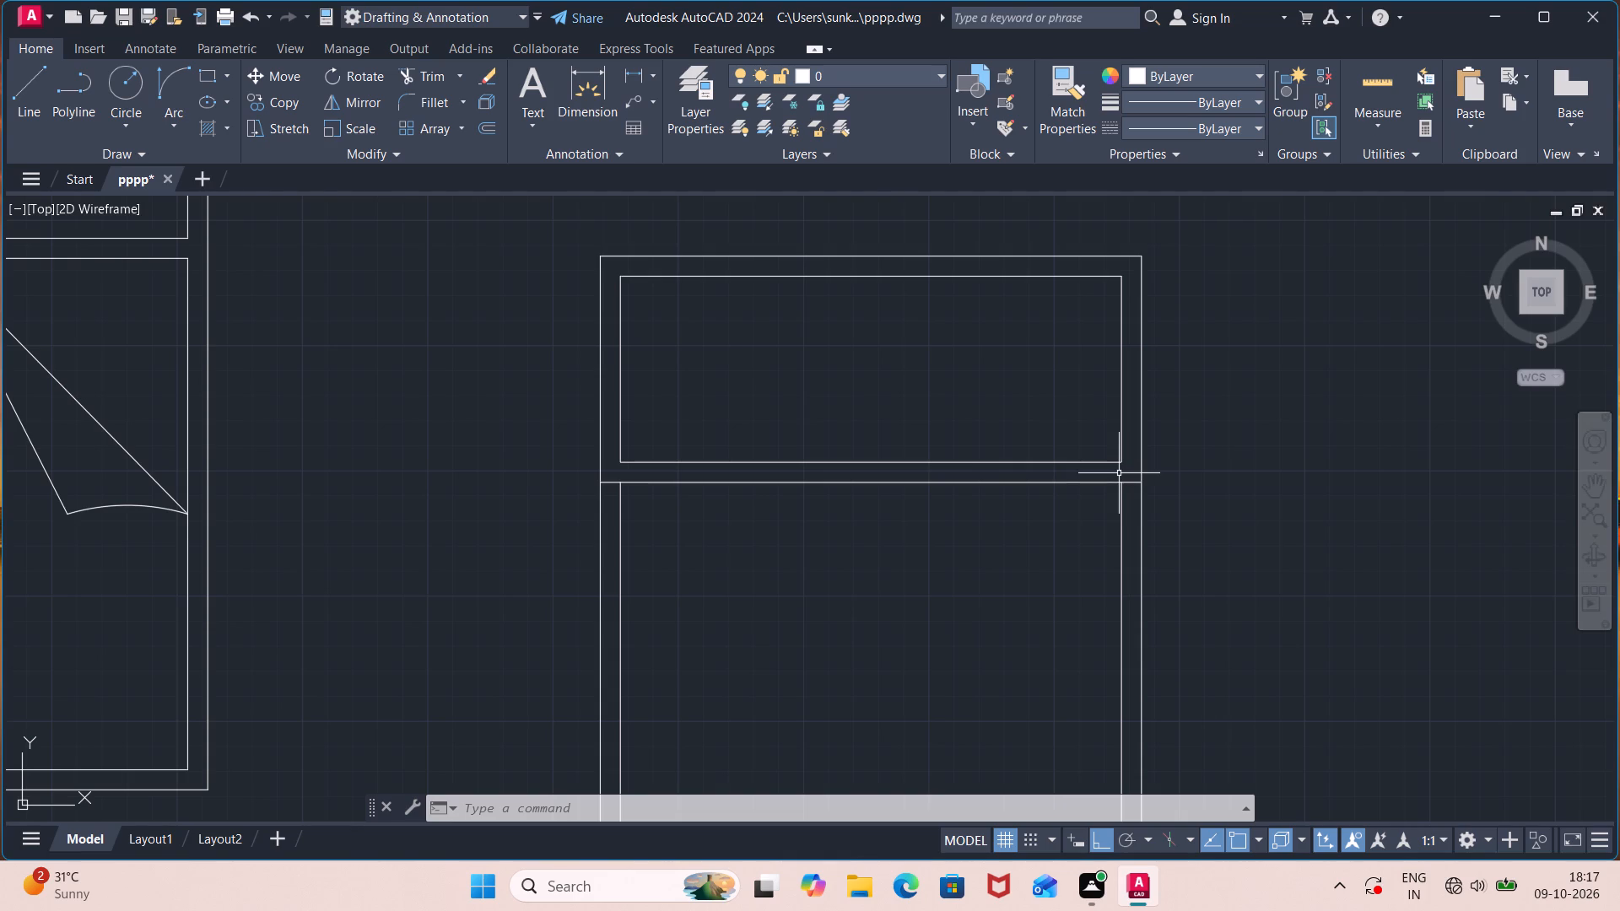
# Draw a vertical line from the midpoint of the rail's lower line up to the midpoint of the inner top line.
pyautogui.press('l')
pyautogui.press('Return')
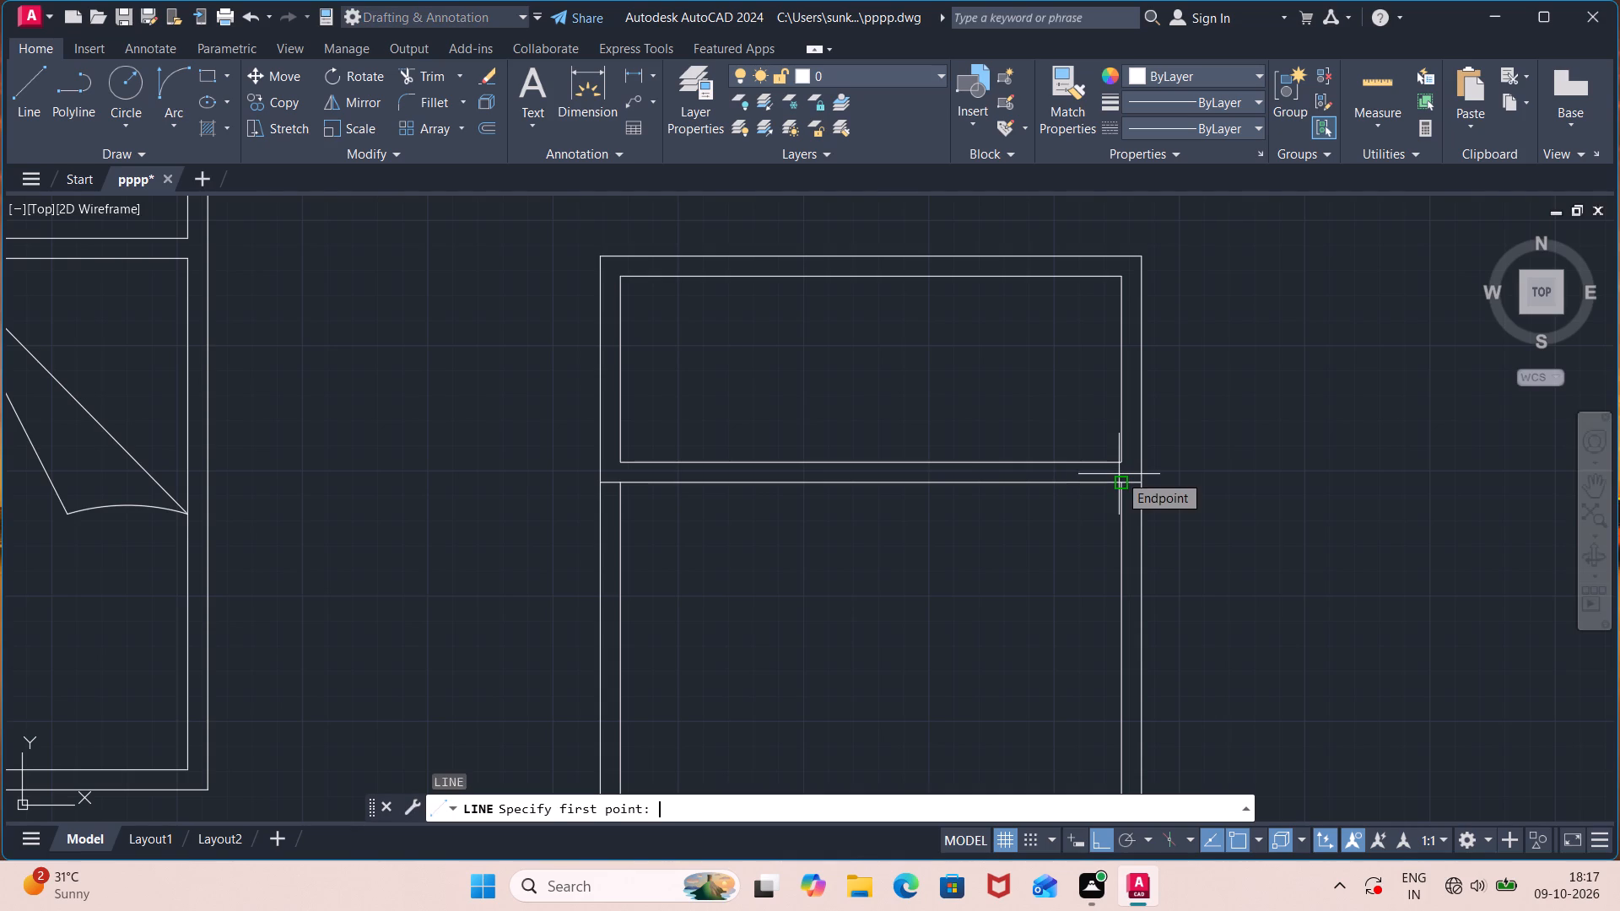
pyautogui.click(867, 477)
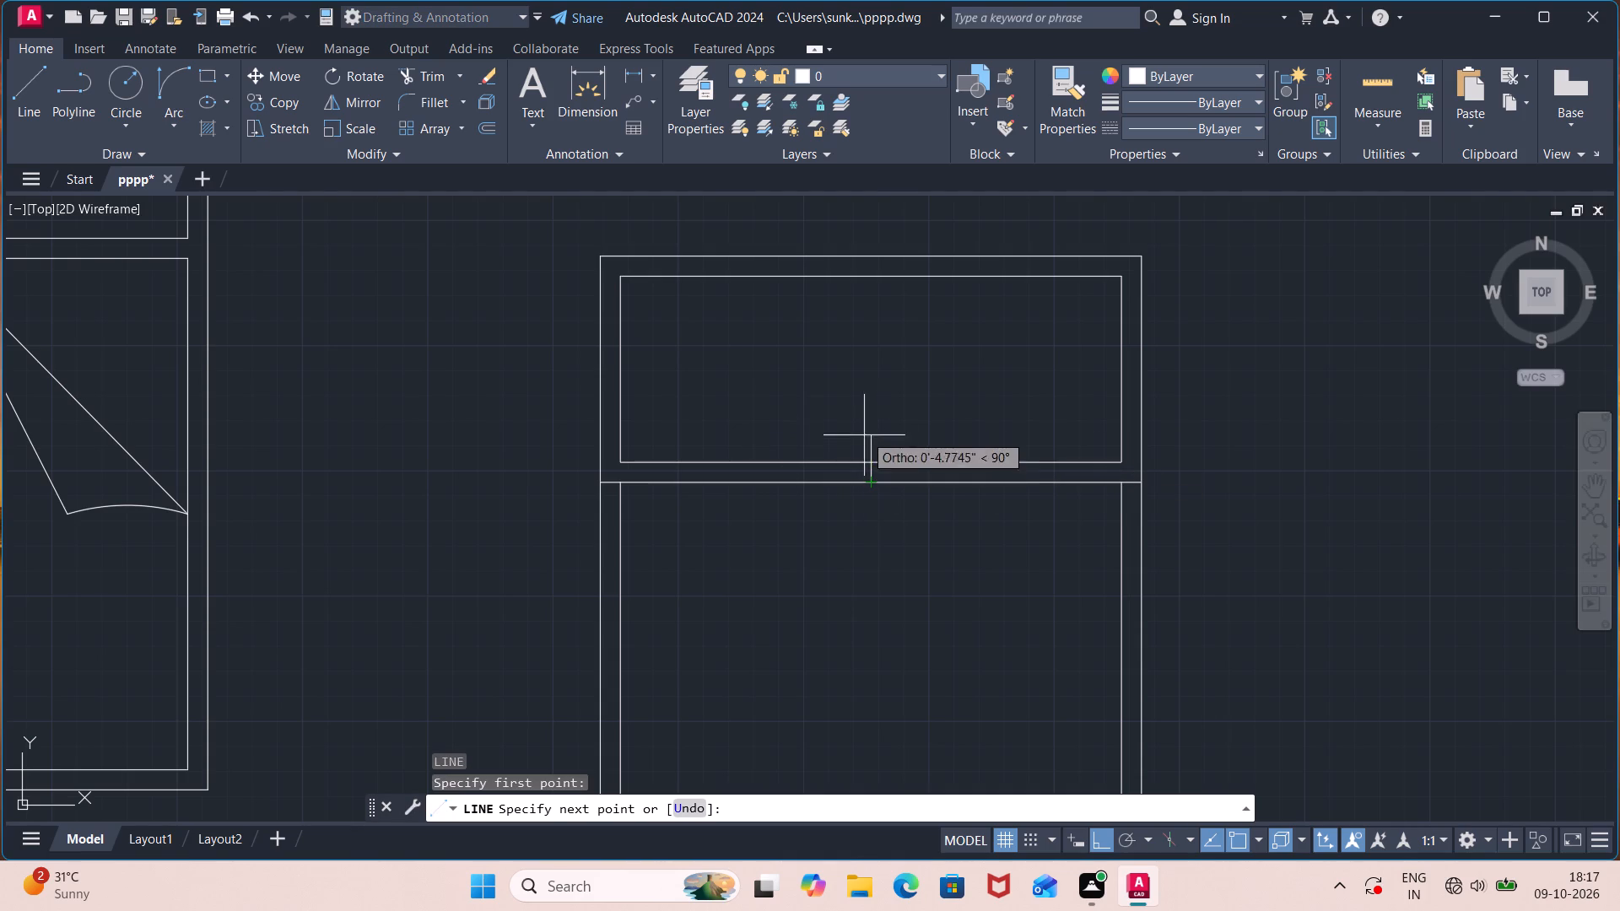
pyautogui.click(873, 272)
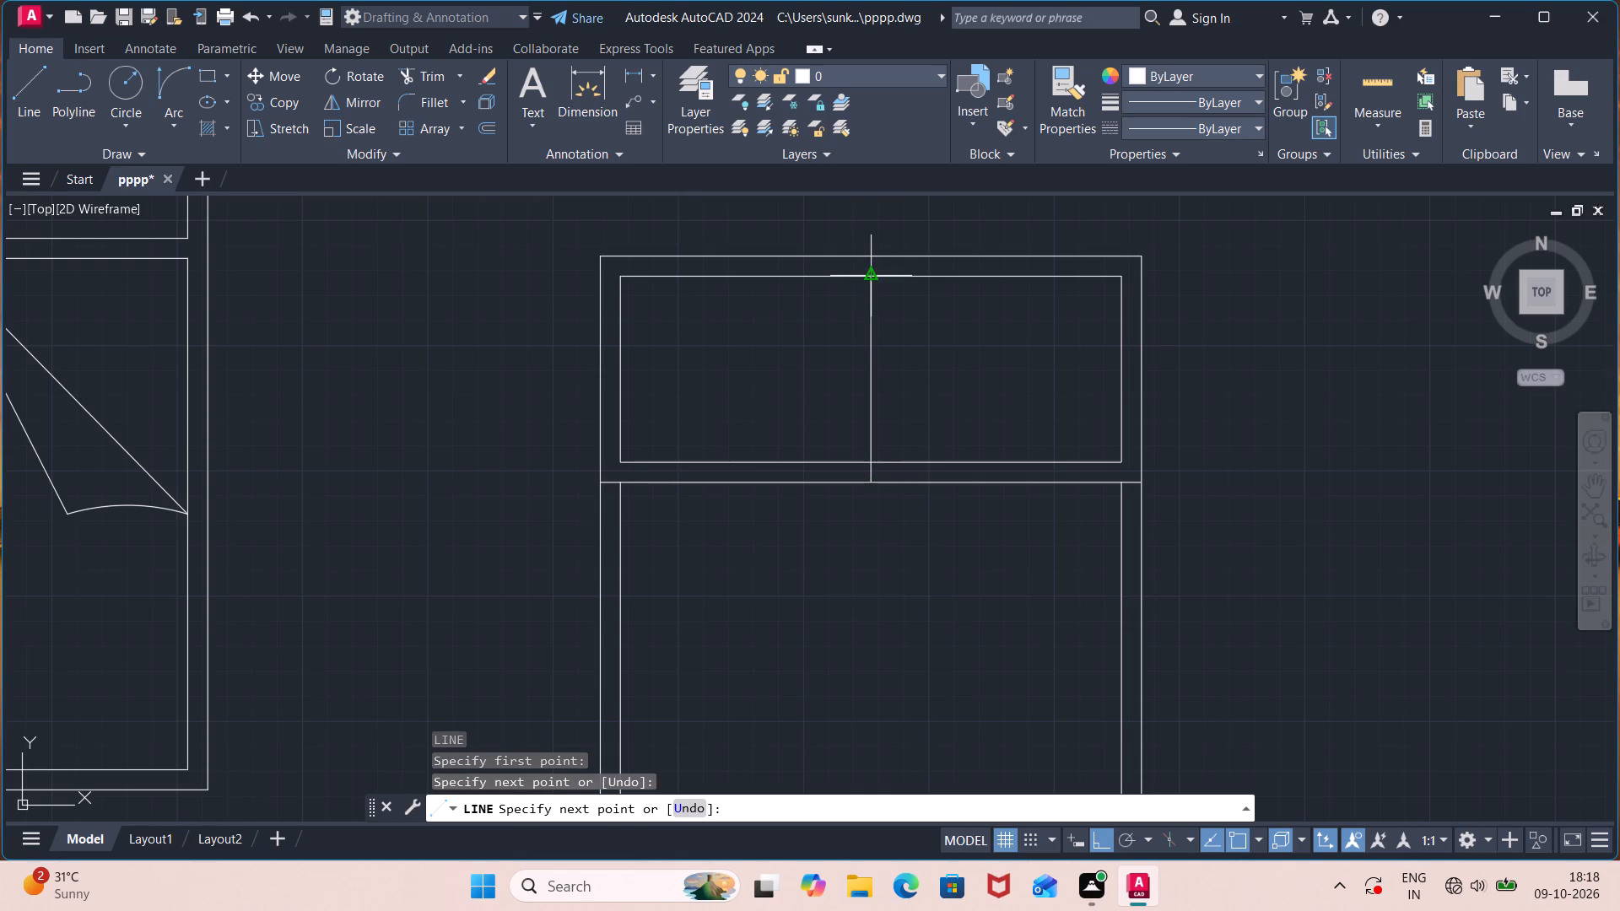
pyautogui.press('Escape')
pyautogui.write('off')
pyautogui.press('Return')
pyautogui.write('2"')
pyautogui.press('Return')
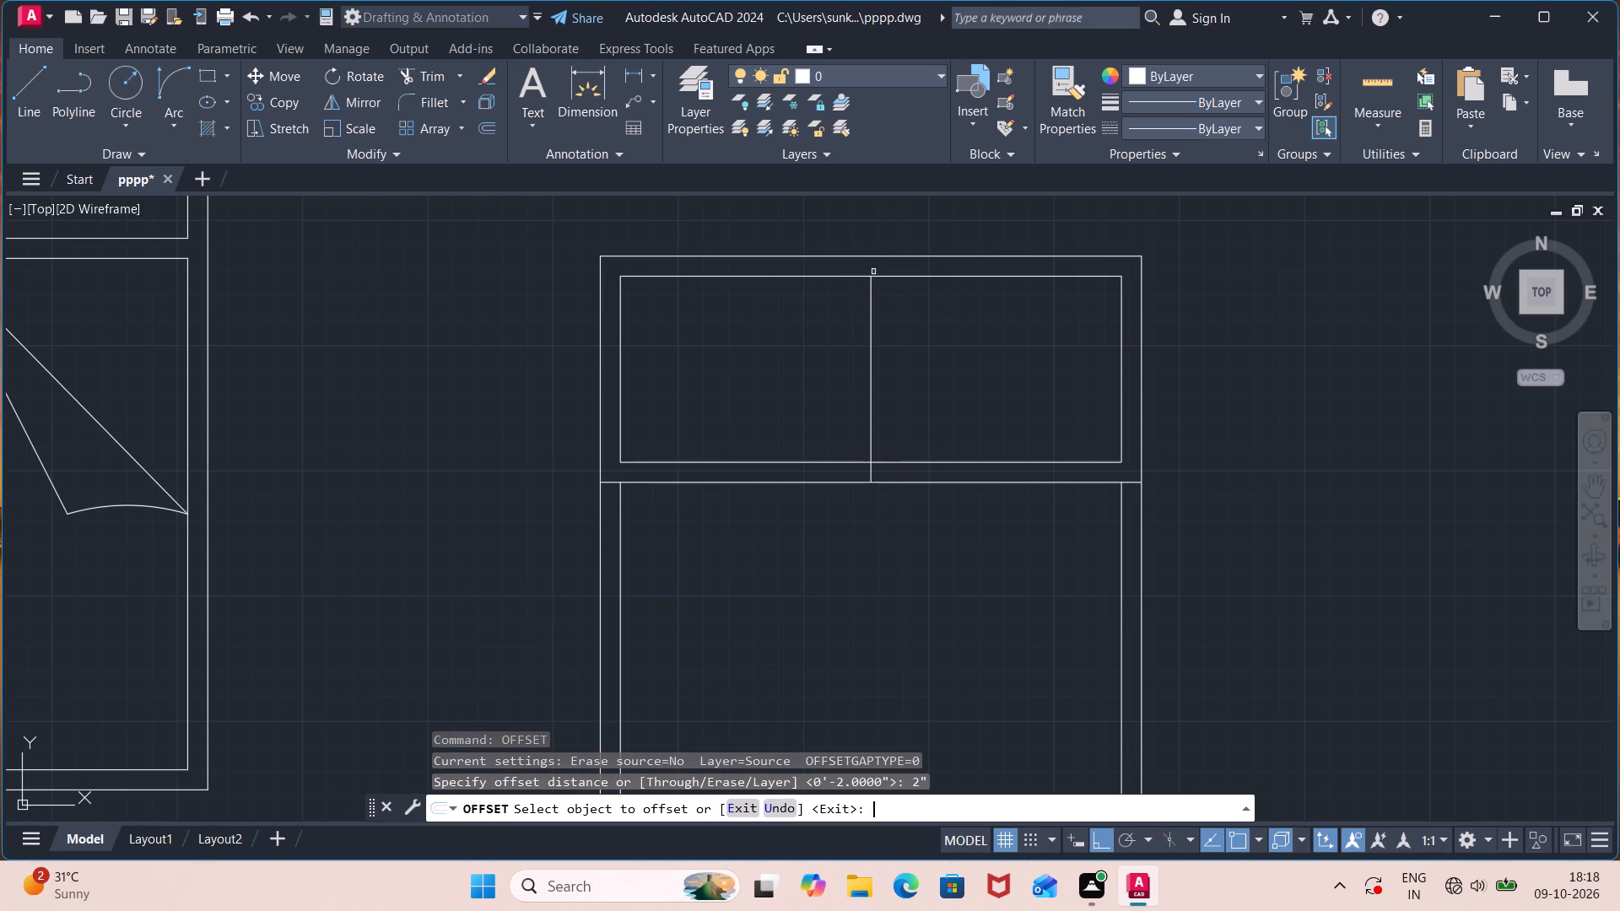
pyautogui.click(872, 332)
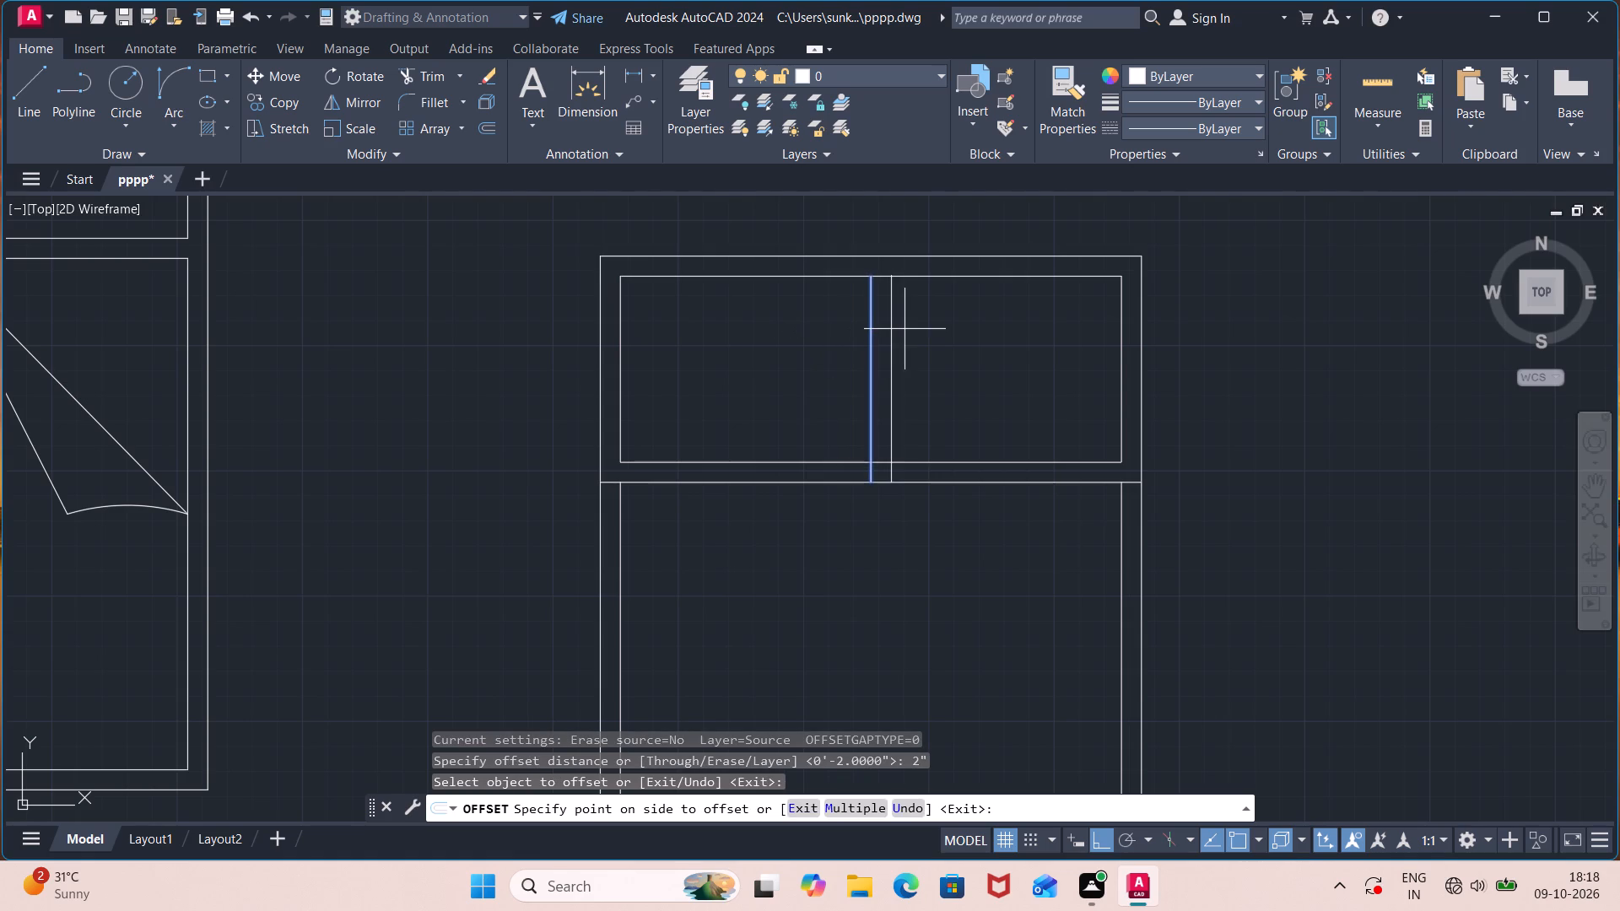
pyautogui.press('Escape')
# Offset the vertical centre line 1" to each side.
pyautogui.write('off')
pyautogui.press('Return')
pyautogui.write('1"')
pyautogui.press('Return')
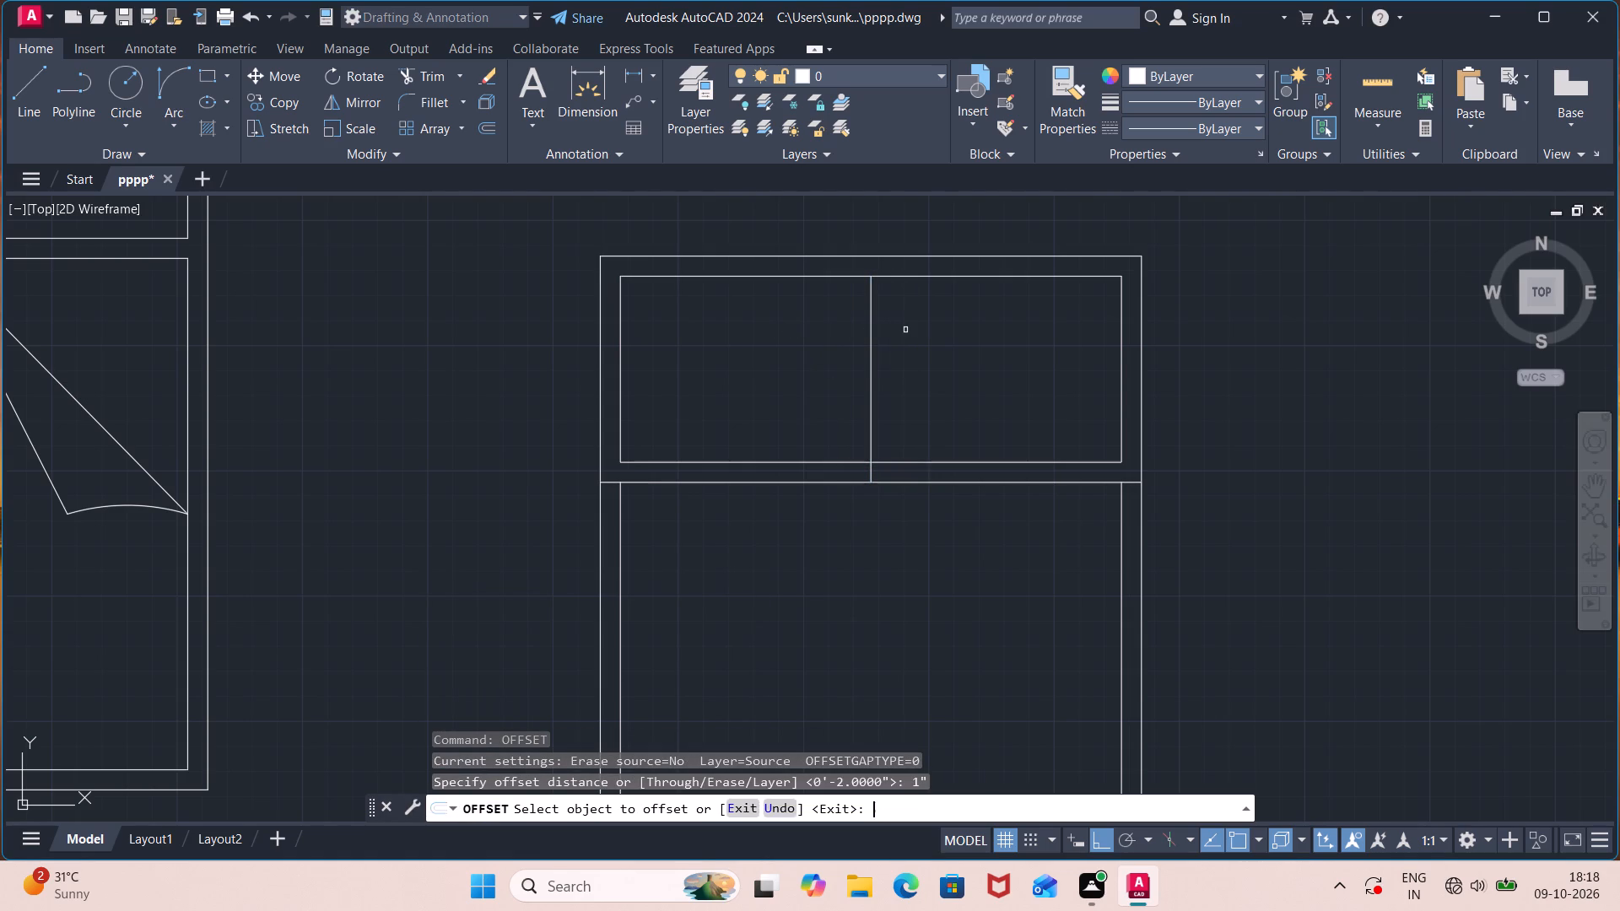
pyautogui.click(872, 378)
pyautogui.click(861, 381)
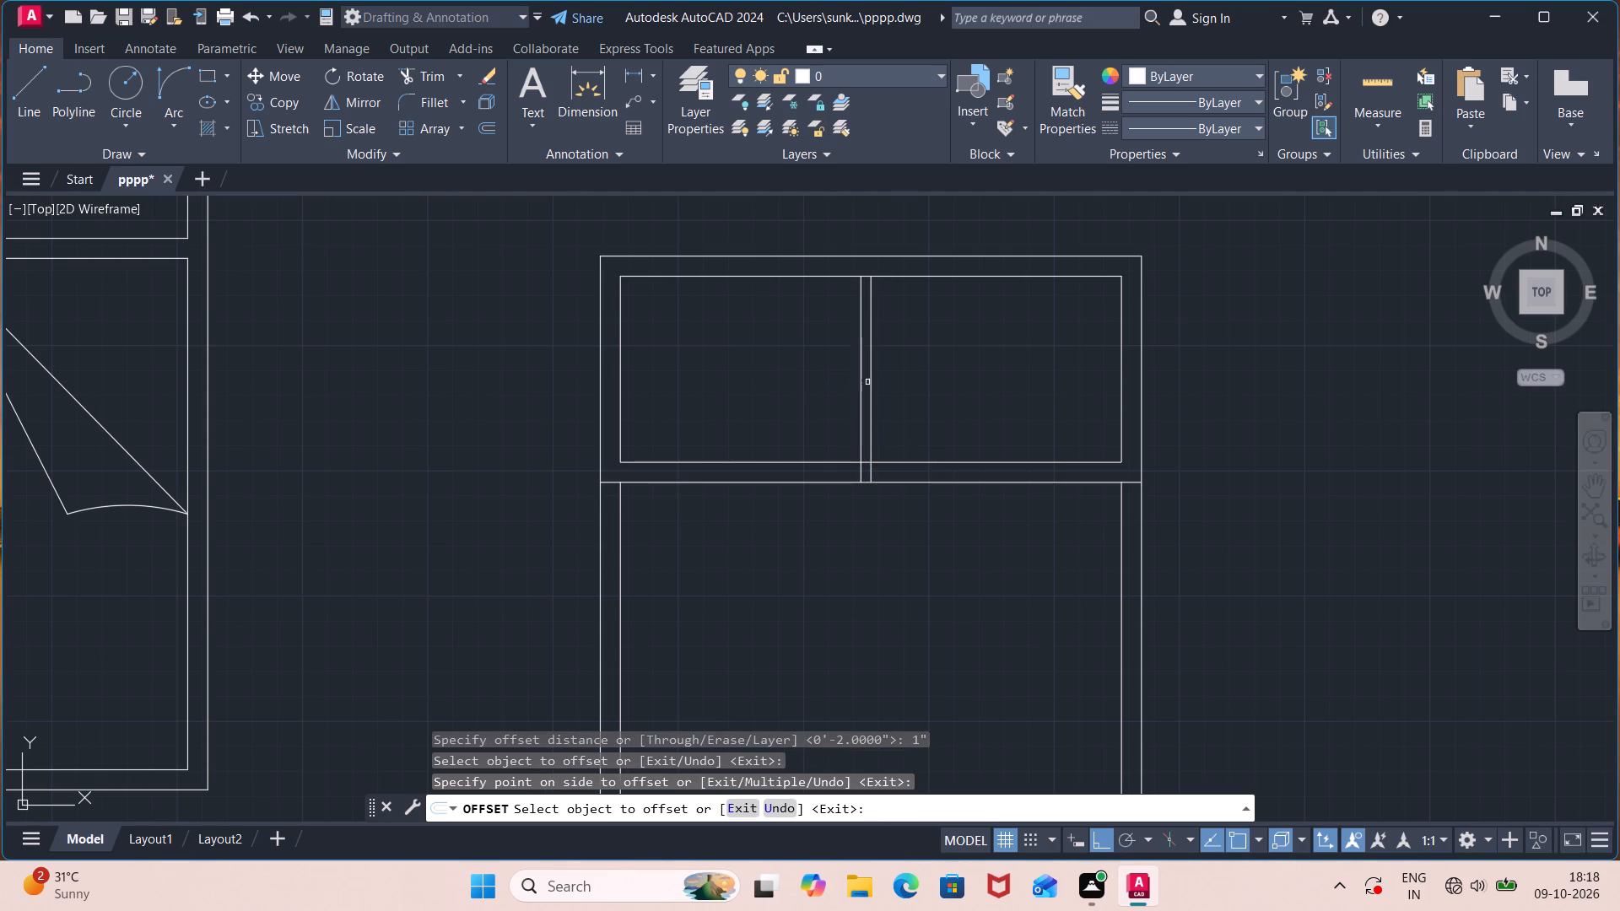
pyautogui.moveTo(869, 382); pyautogui.dragTo(879, 381)
pyautogui.click(887, 381)
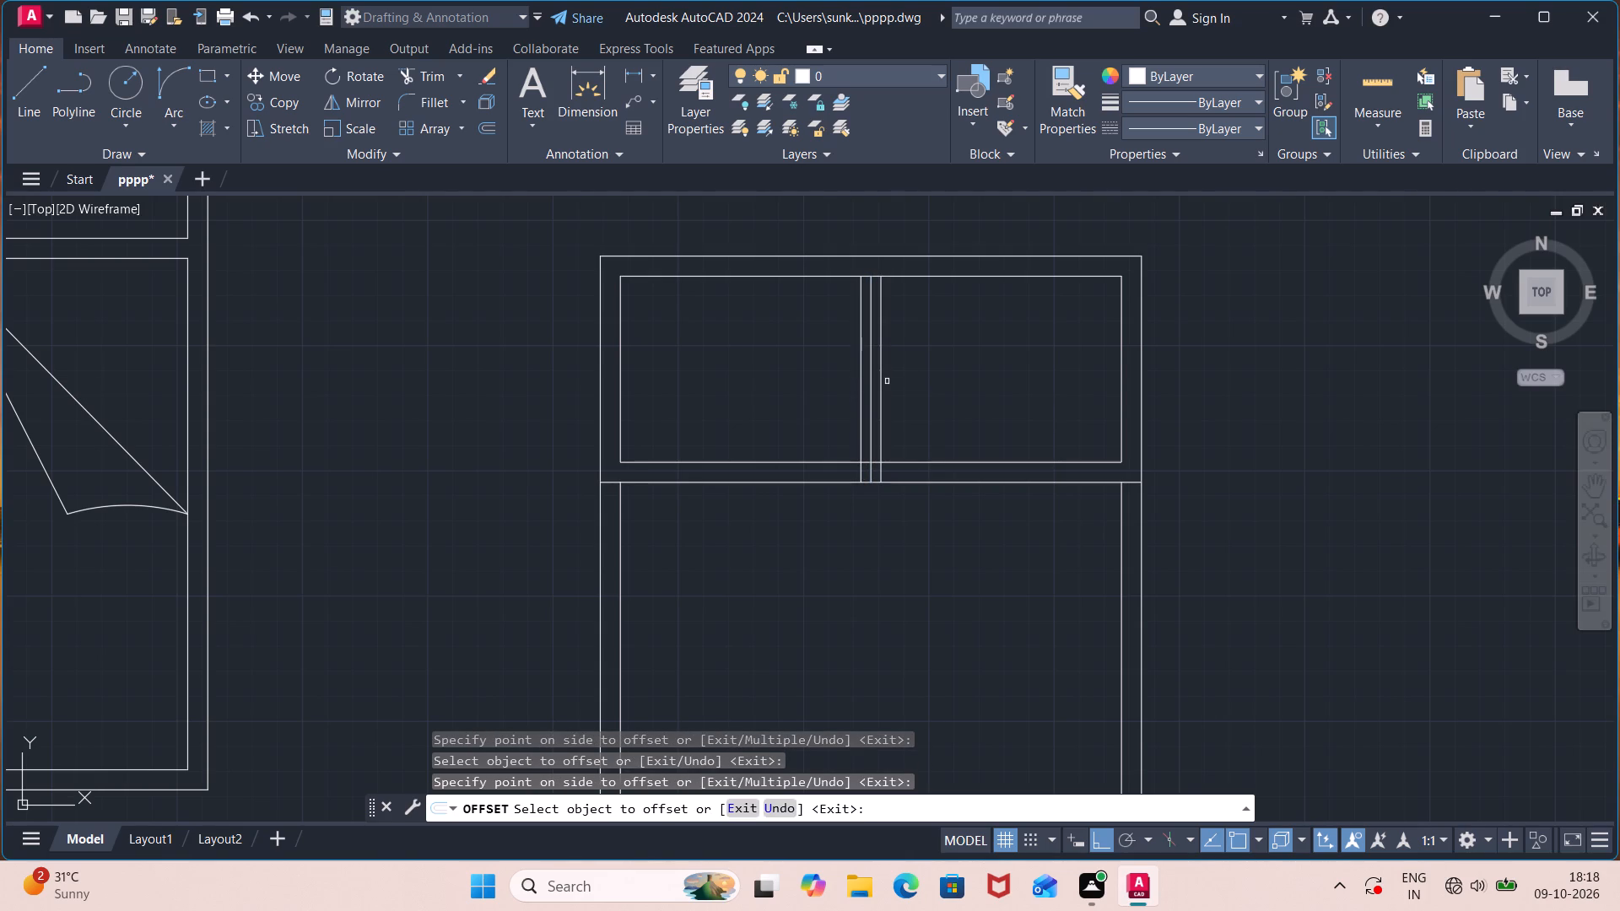
pyautogui.press('Escape')
# Trim away the centre line and the overlaps at the mullion's top and bottom, leaving two separate upper panels.
pyautogui.write('tr')
pyautogui.press('Return')
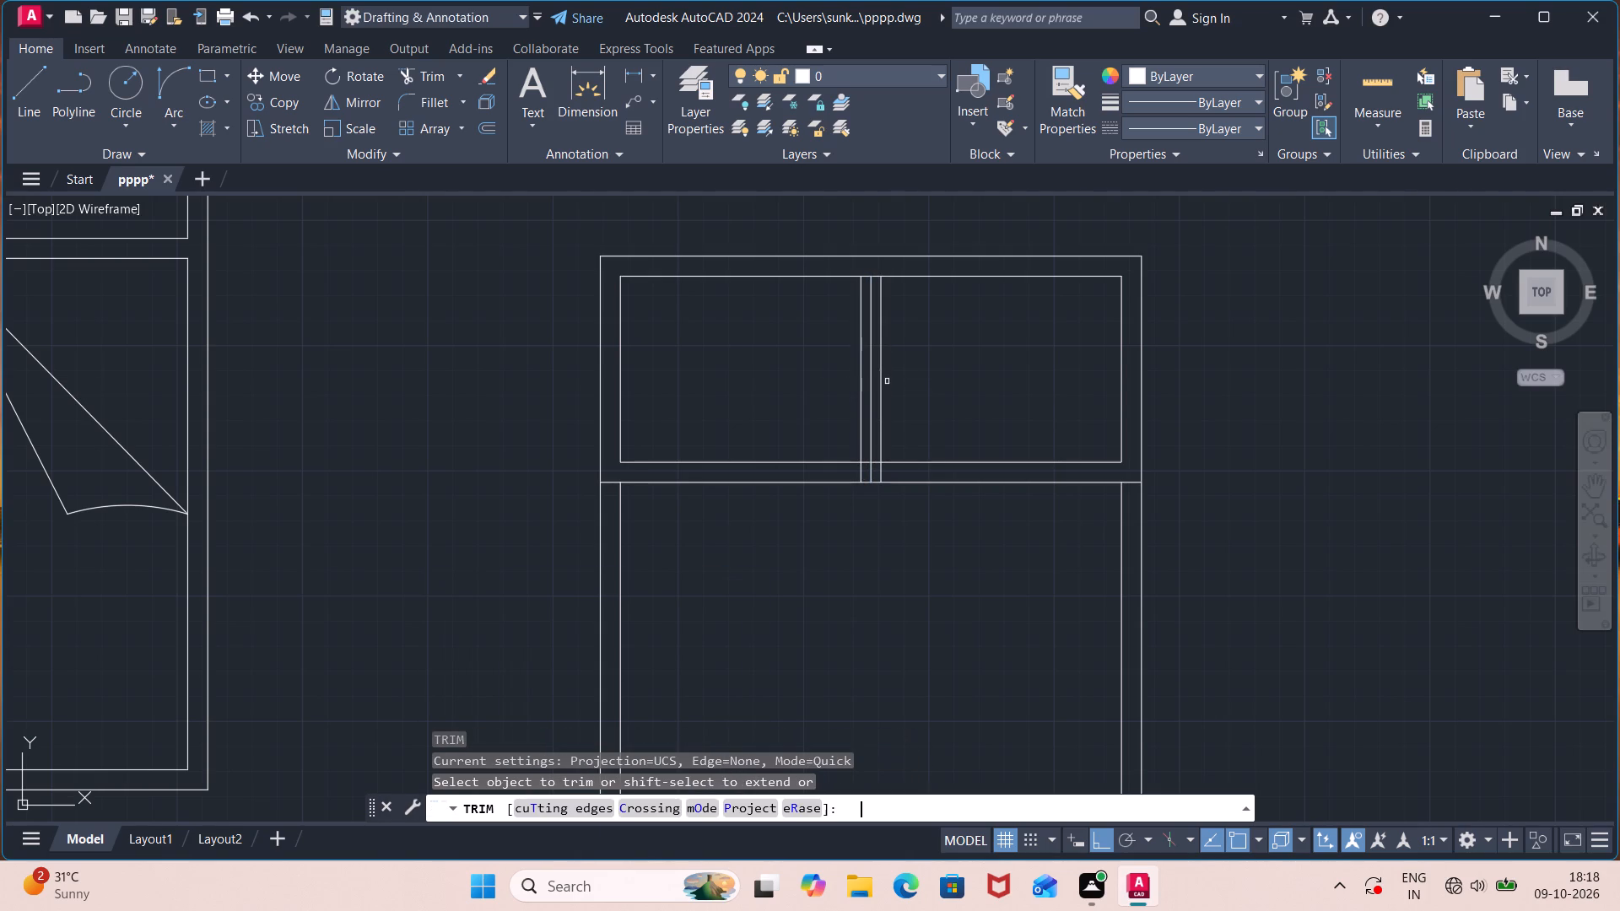
pyautogui.click(869, 416)
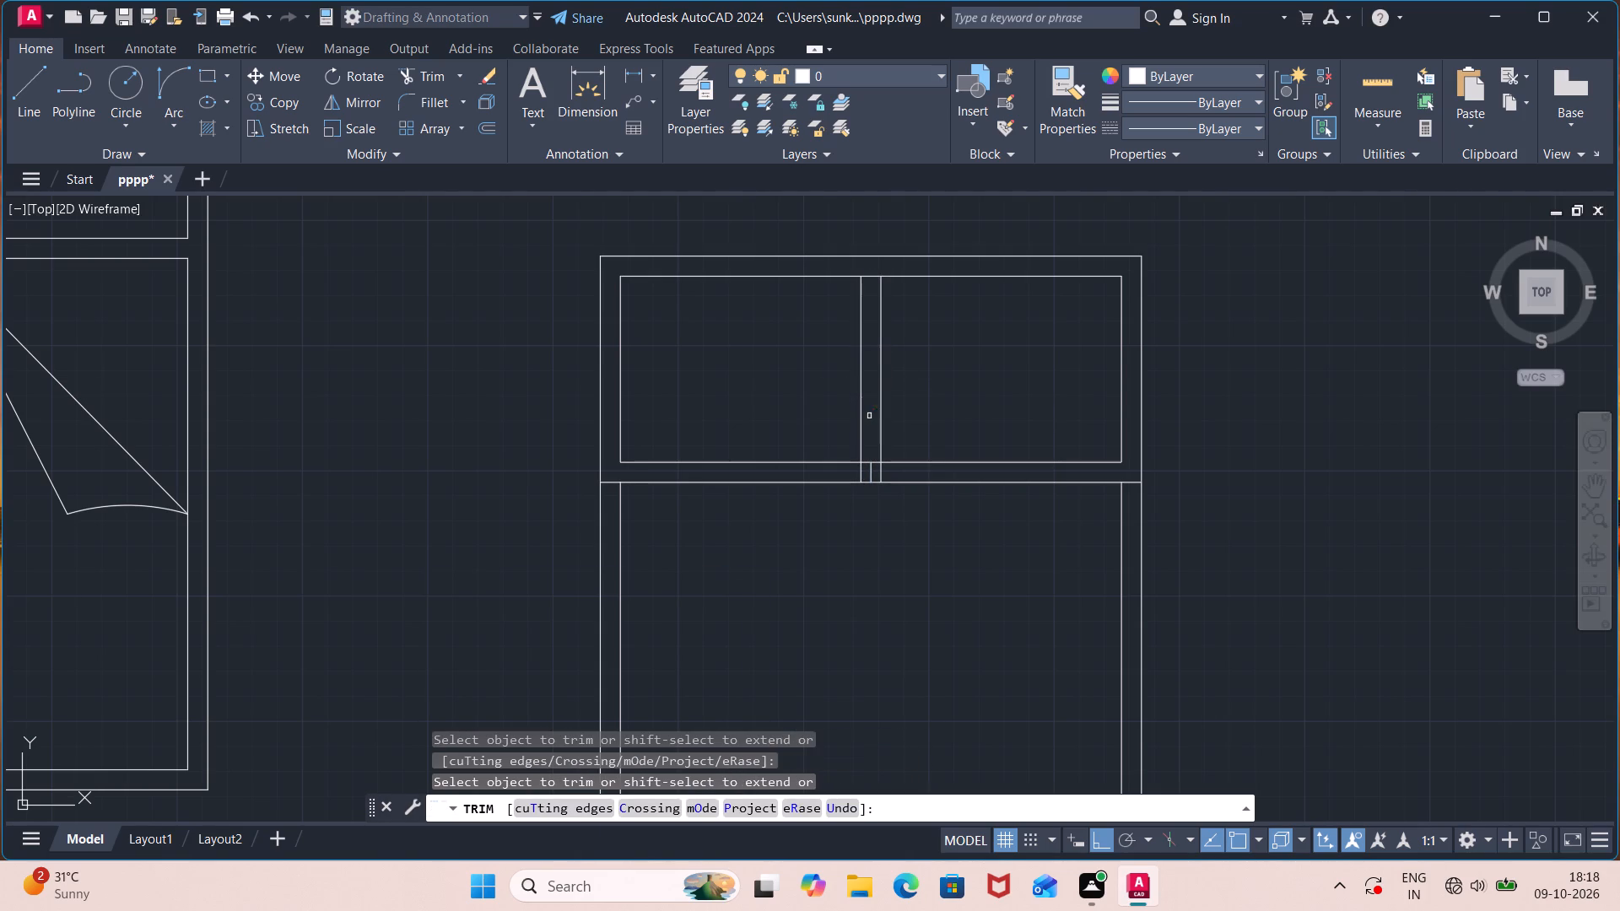
pyautogui.click(875, 272)
pyautogui.click(874, 291)
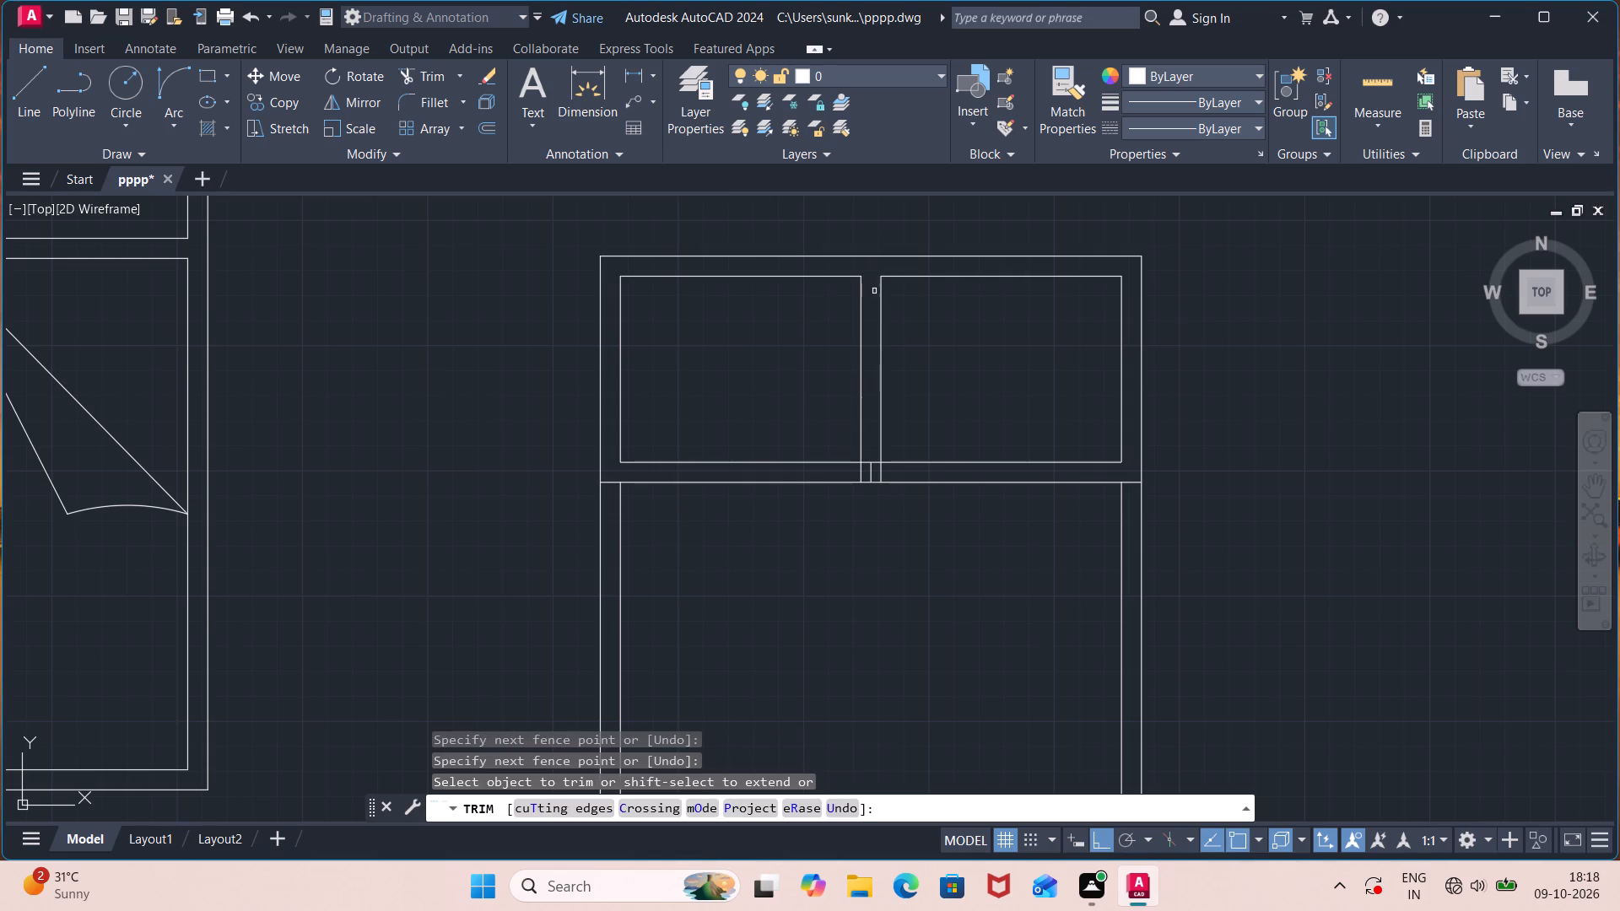
pyautogui.click(875, 450)
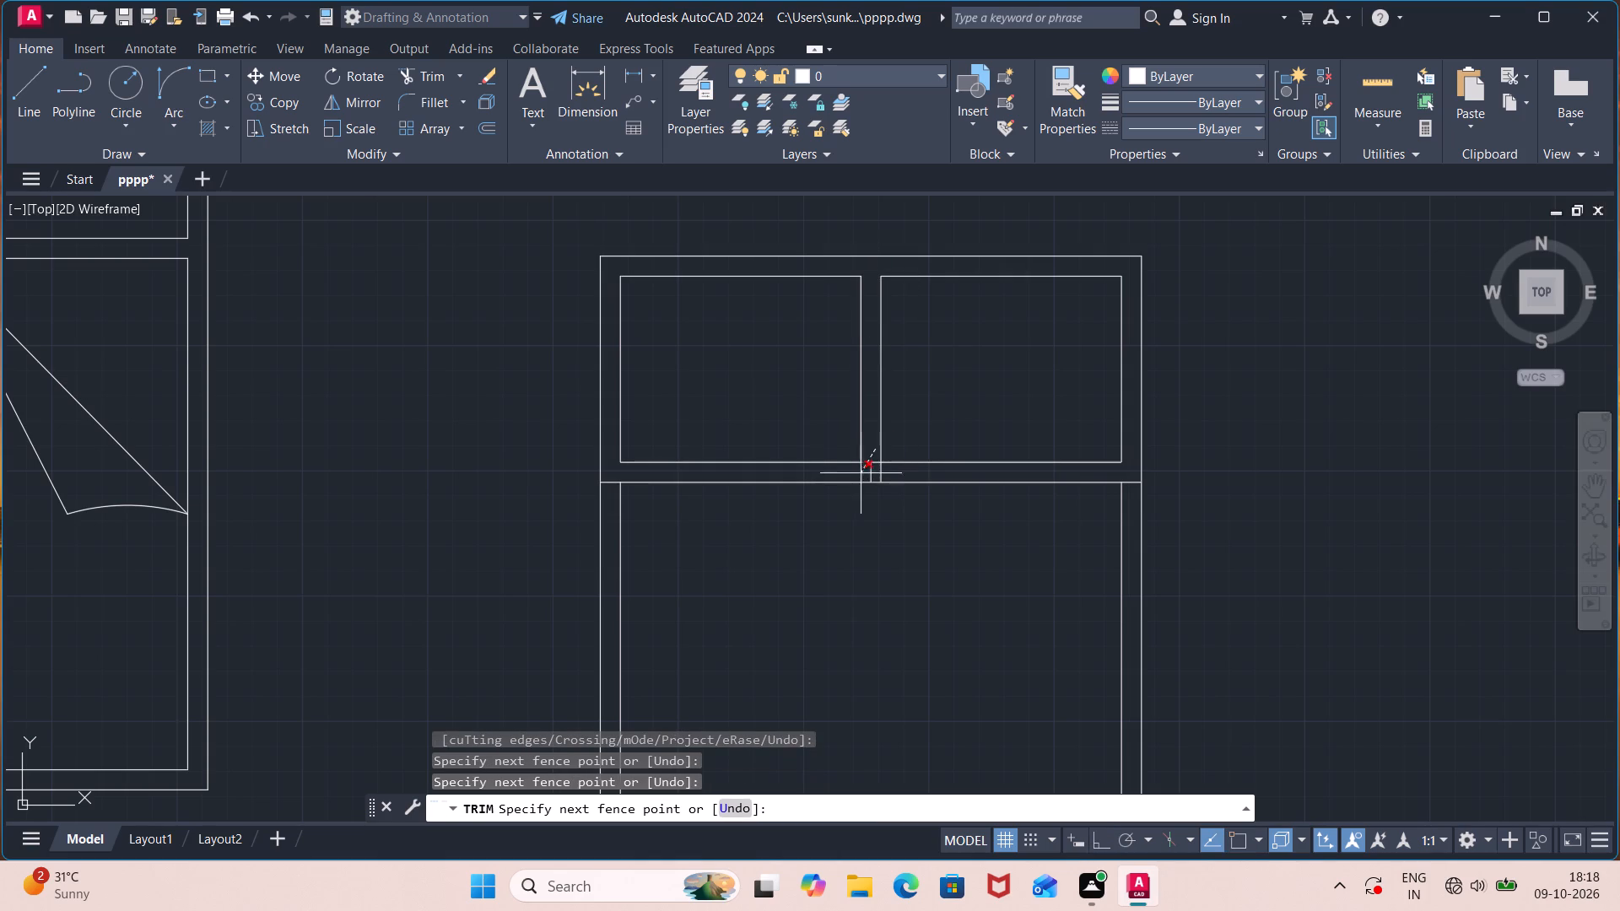
pyautogui.click(865, 471)
pyautogui.click(871, 468)
pyautogui.click(872, 463)
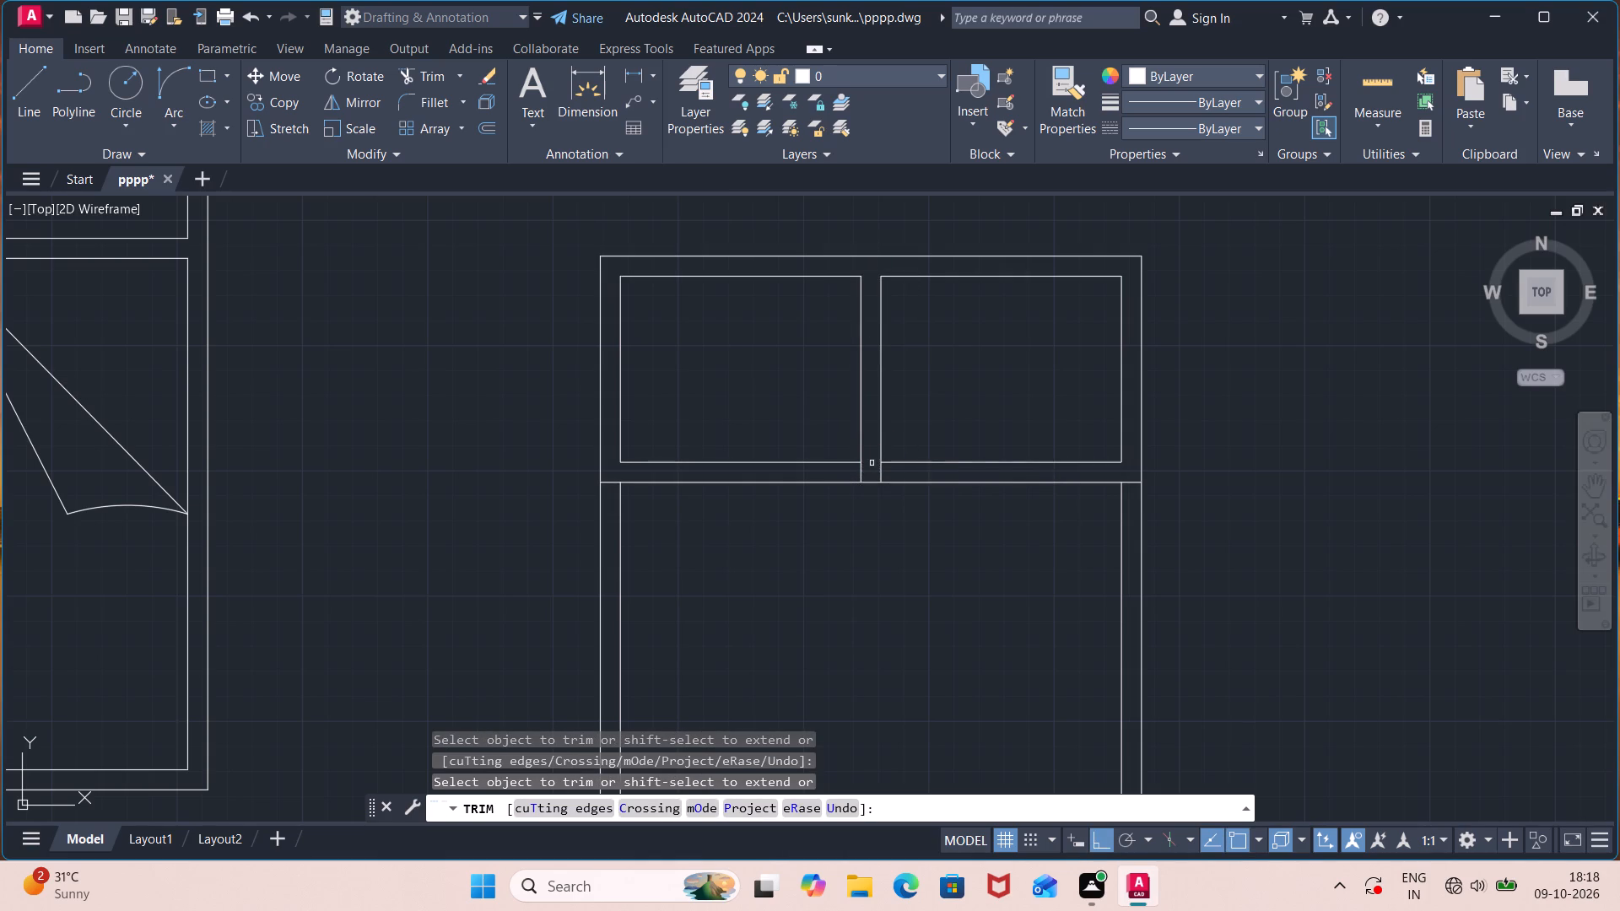
pyautogui.click(862, 469)
pyautogui.click(881, 474)
pyautogui.scroll(-1, 850, 514)
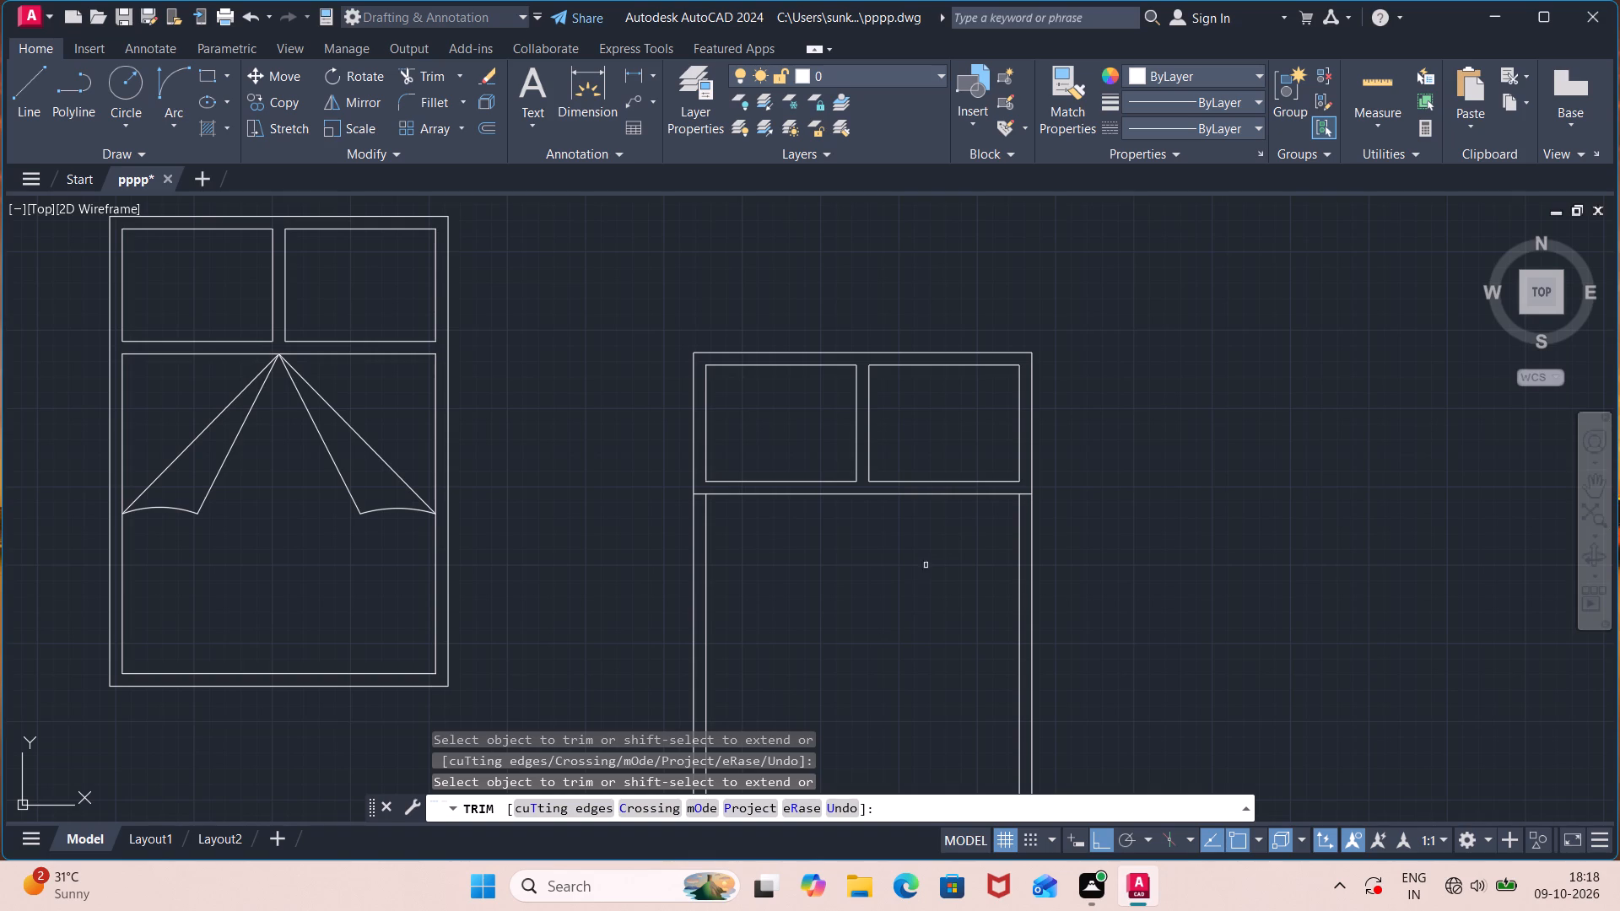
pyautogui.moveTo(914, 573); pyautogui.dragTo(921, 494, button='middle')
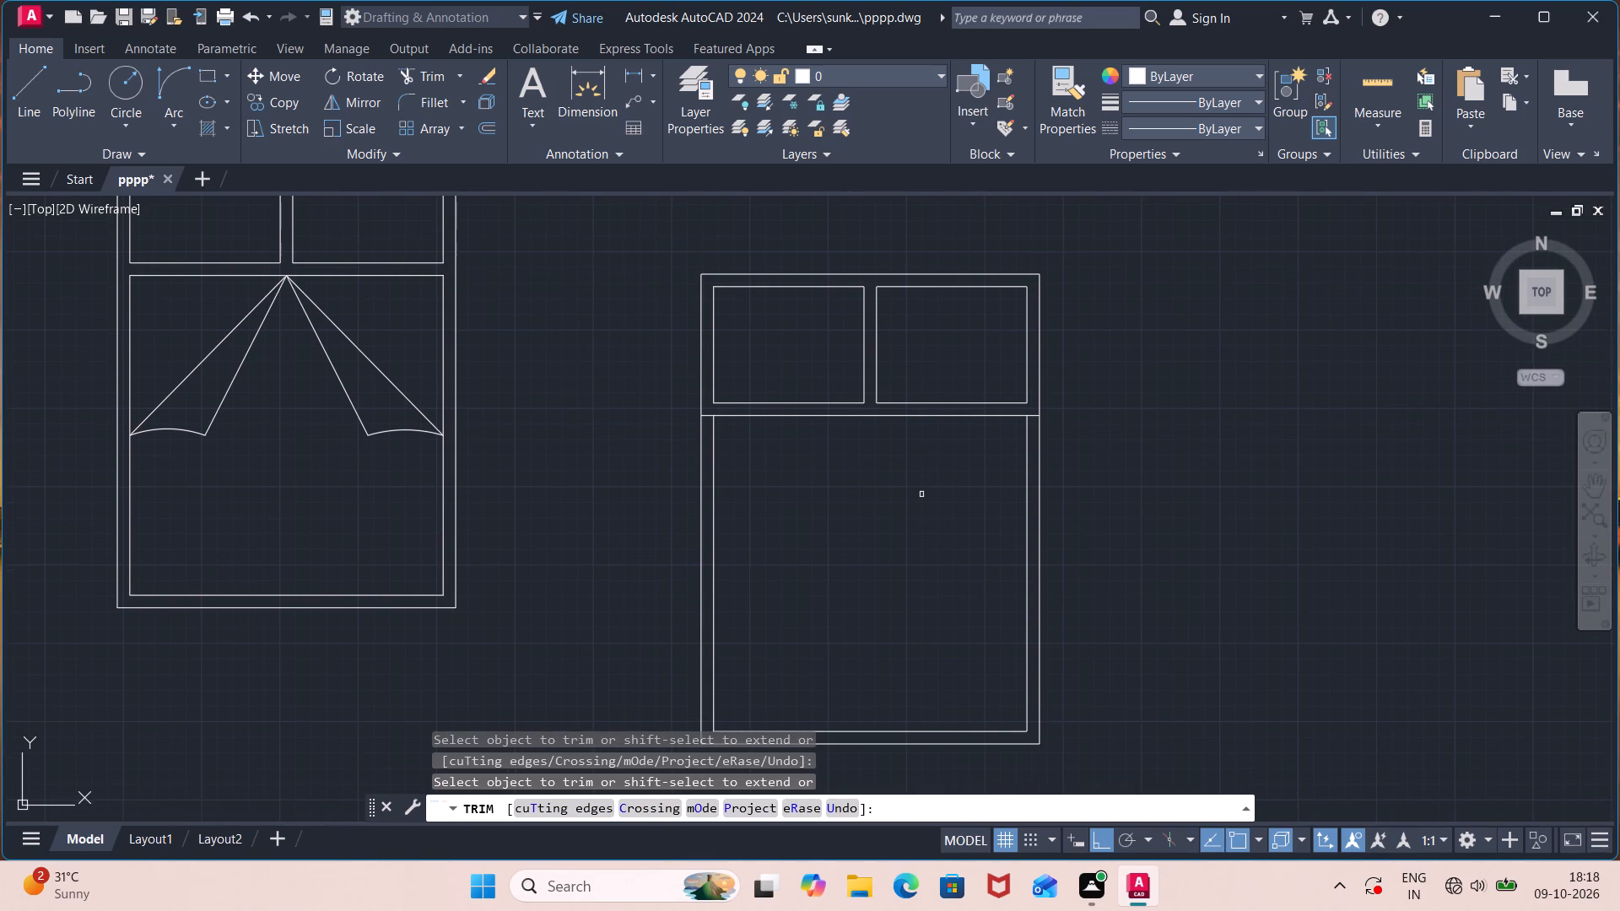
pyautogui.press('Escape')
# Draw mirrored curtain outlines from the rail's lower midpoint to both inner side lines, each with a 1' horizontal base returning to the midpoint.
pyautogui.press('l')
pyautogui.press('Return')
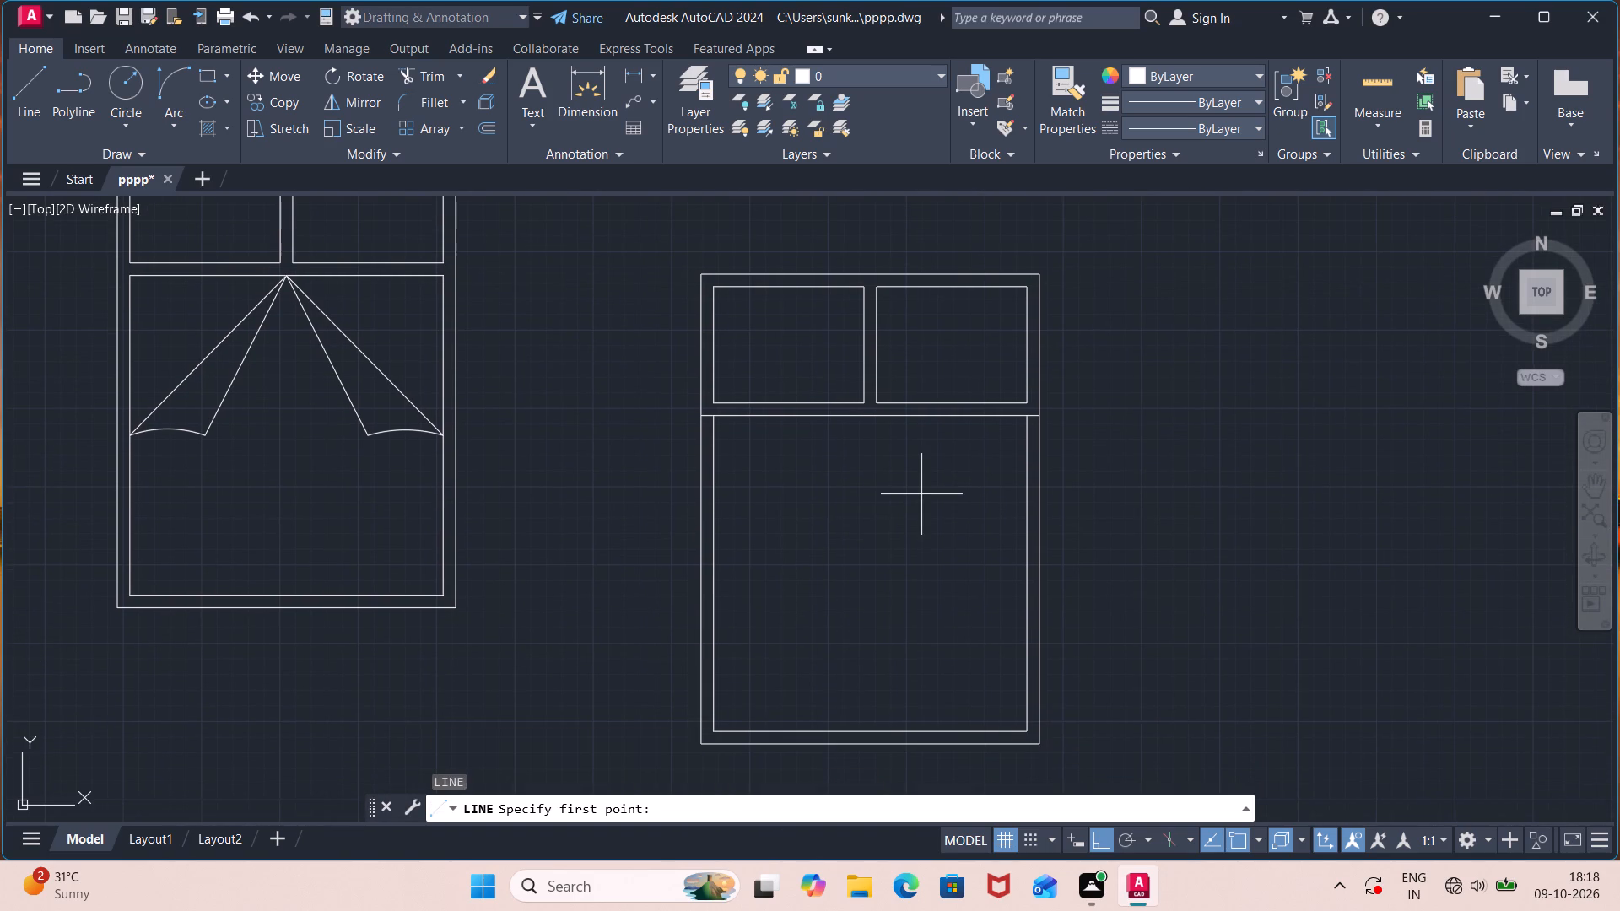
pyautogui.press('F8')
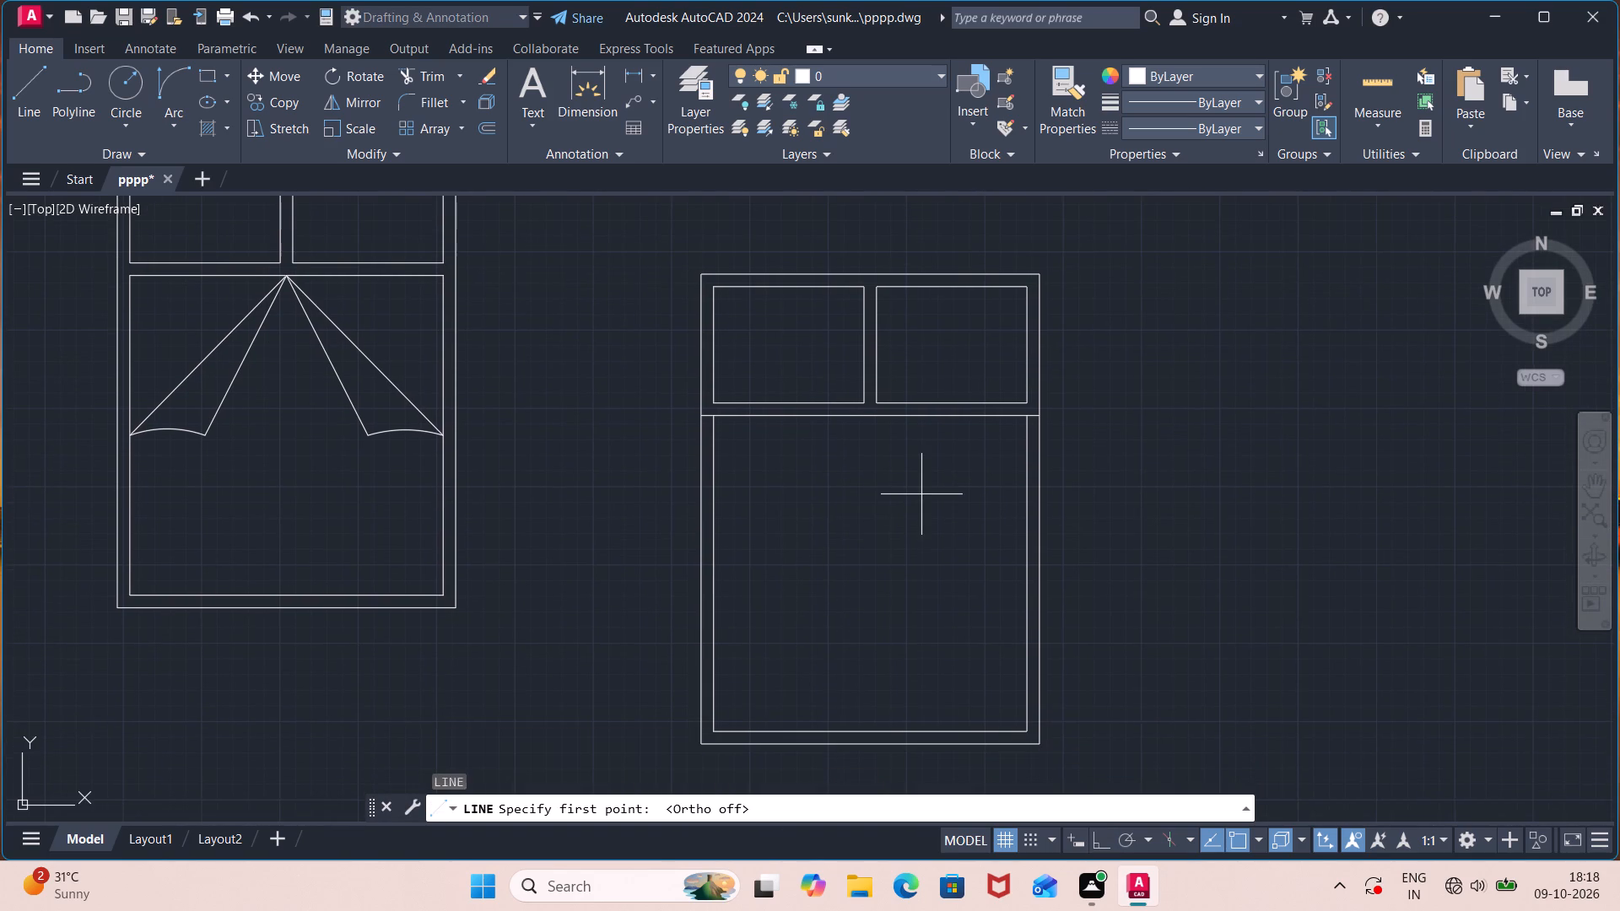
pyautogui.click(866, 419)
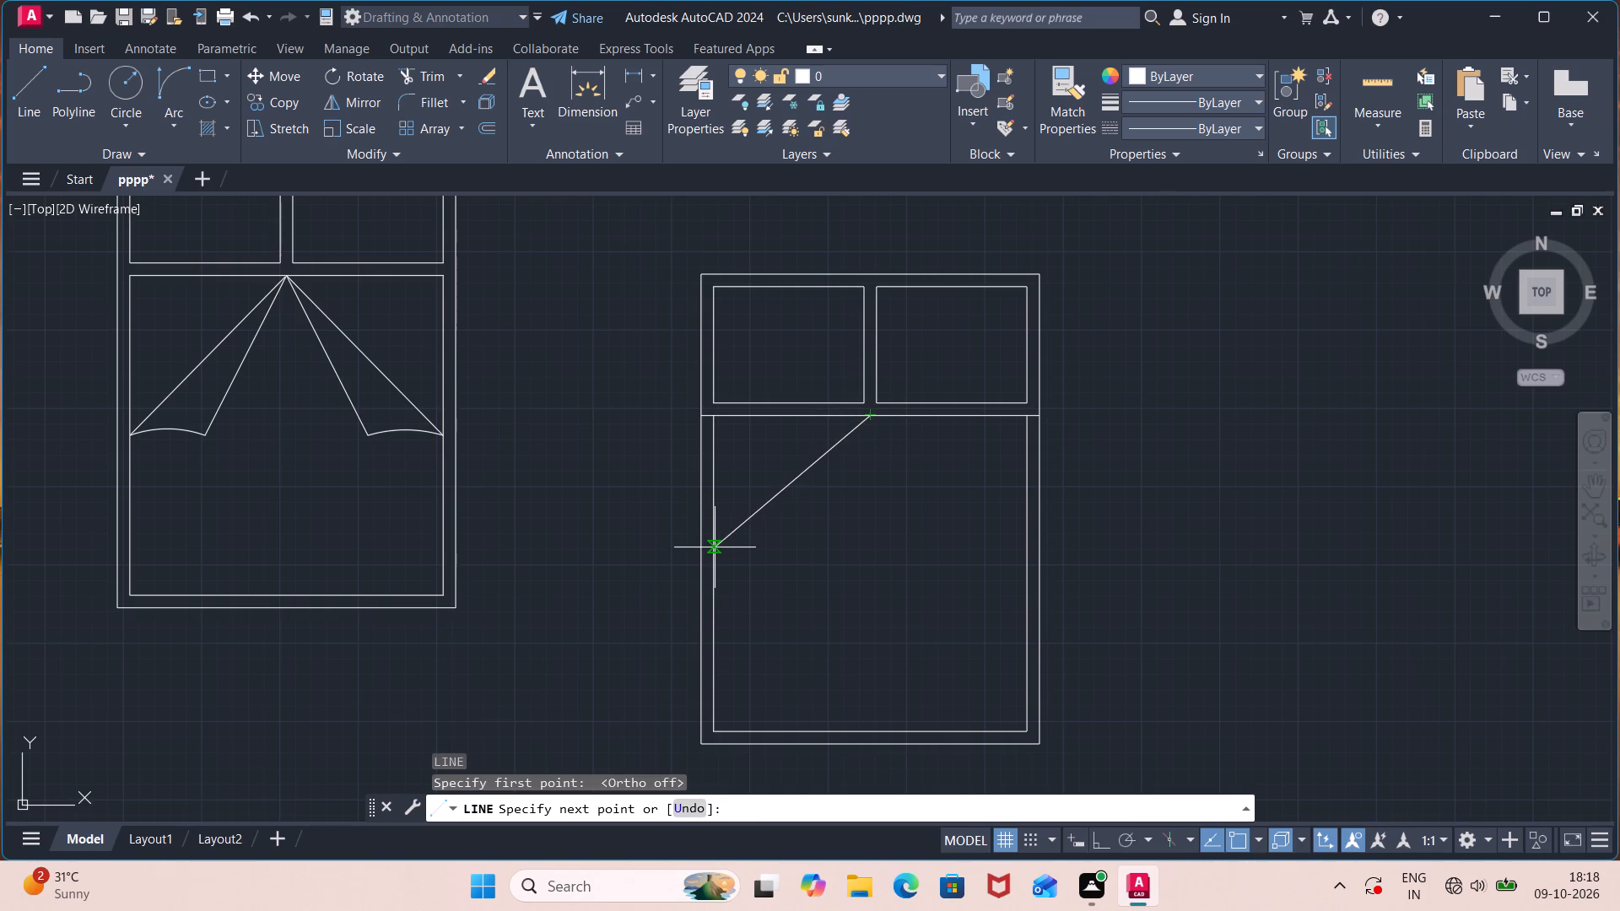
pyautogui.click(715, 547)
pyautogui.press('1')
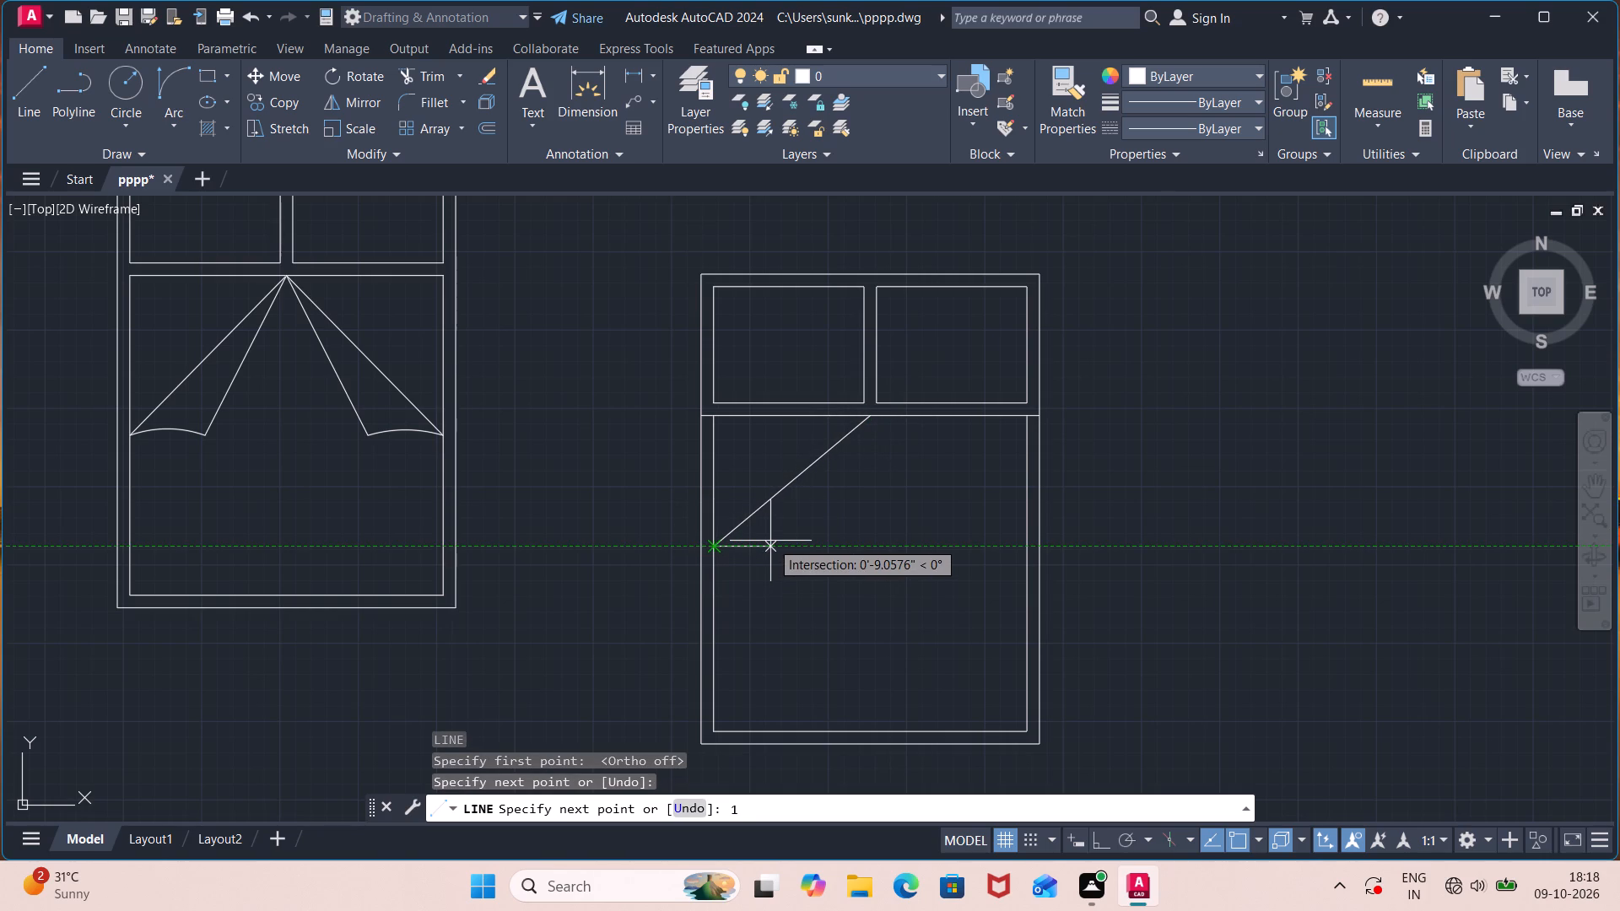
pyautogui.press("'")
pyautogui.press('Return')
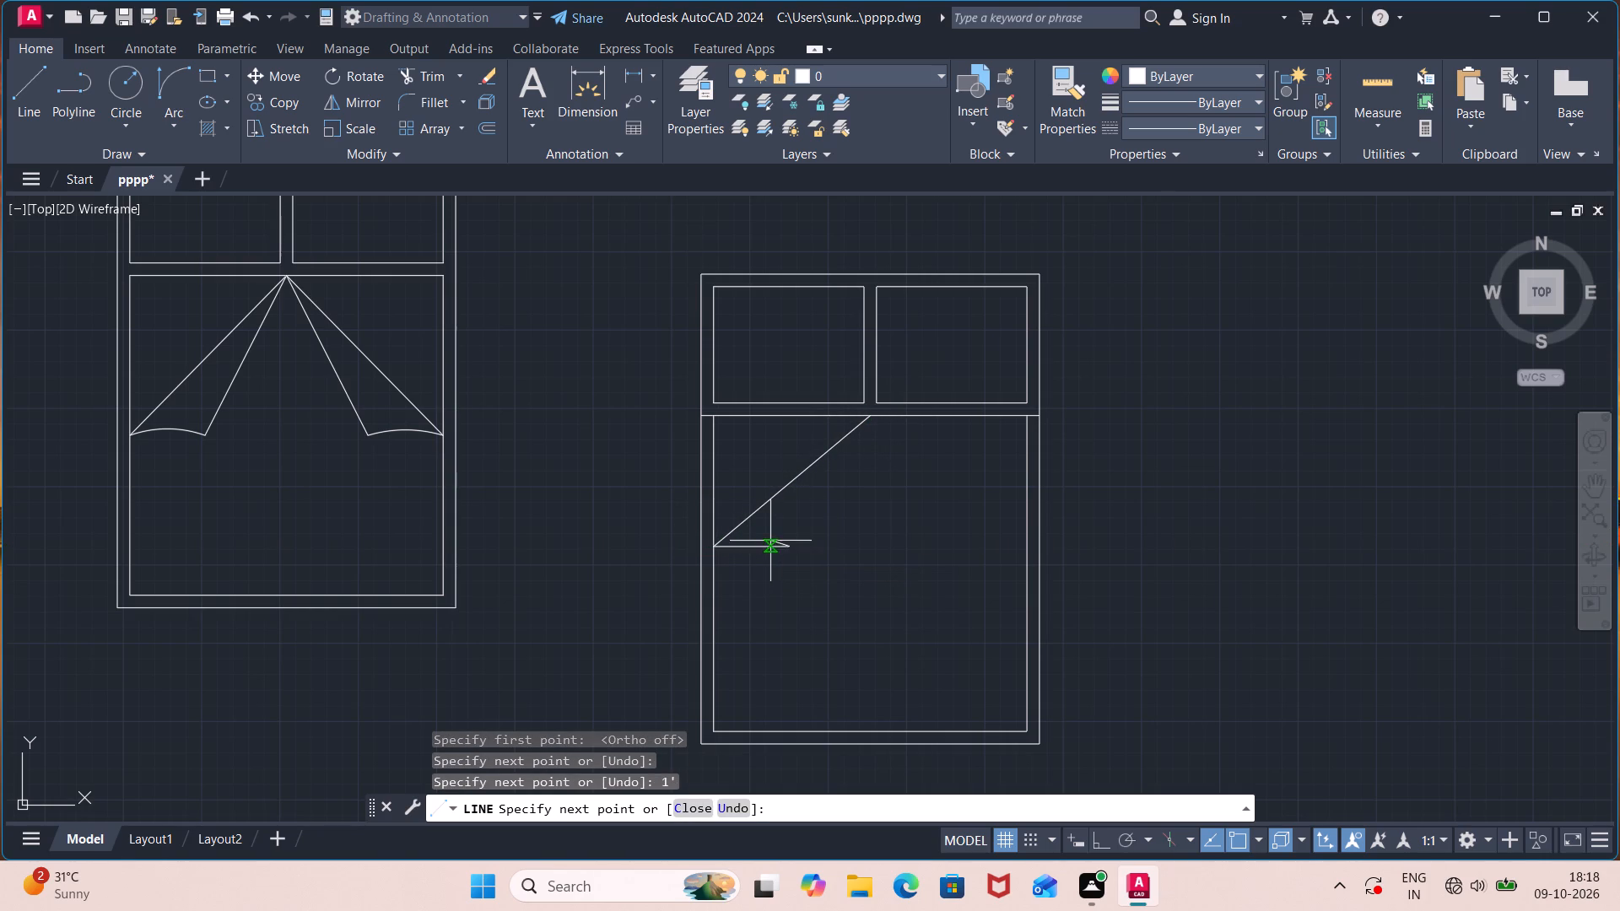
pyautogui.click(872, 418)
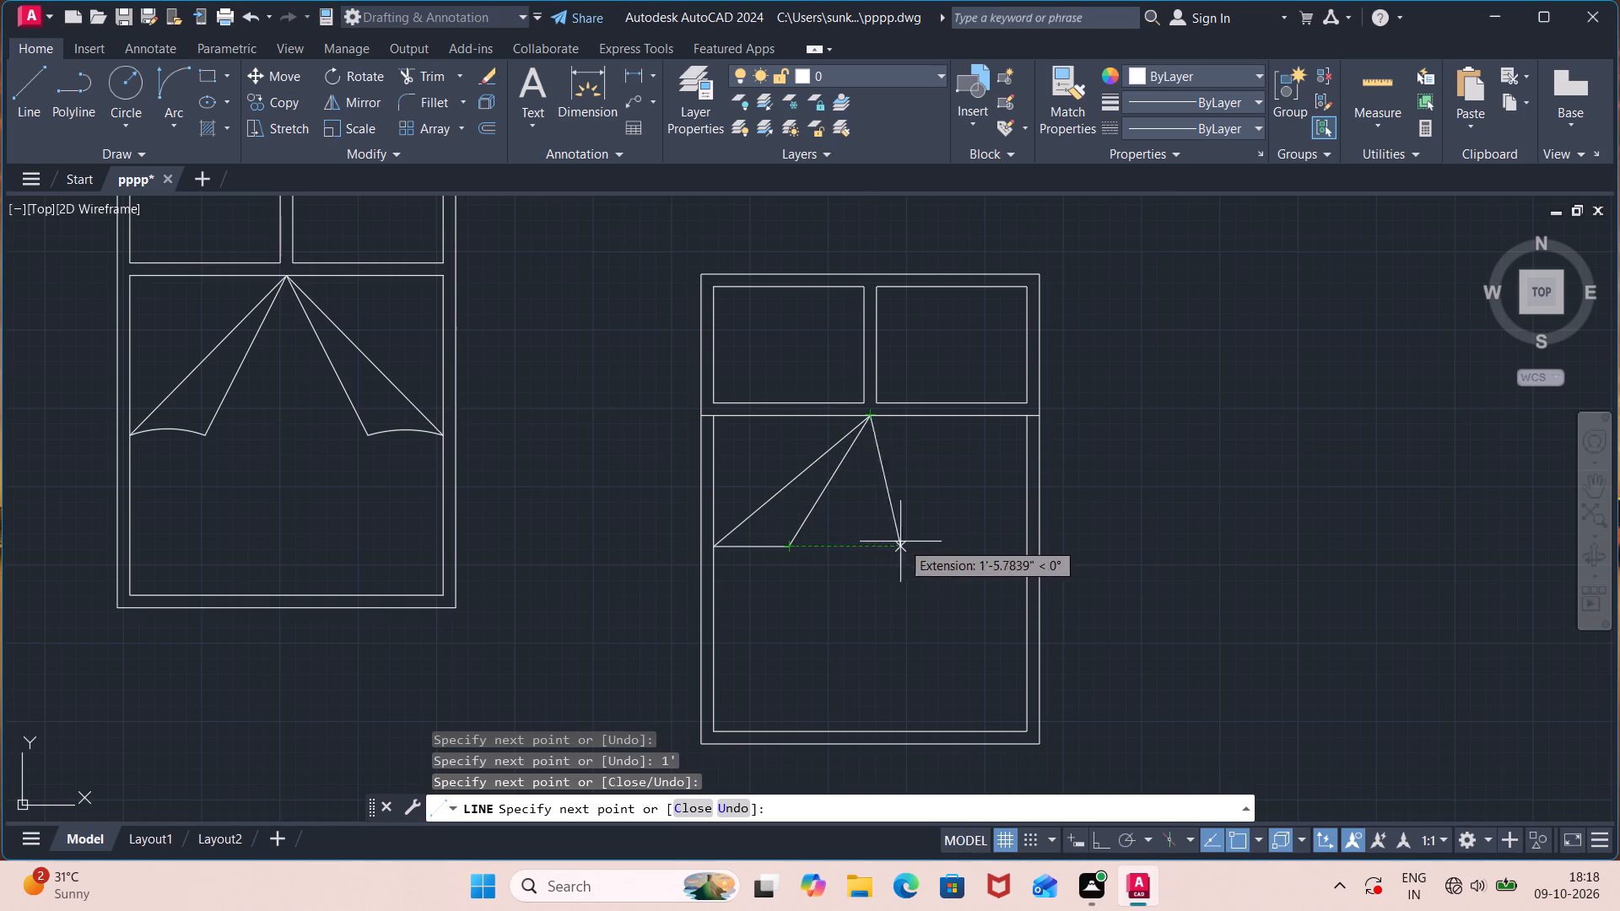
pyautogui.click(1022, 542)
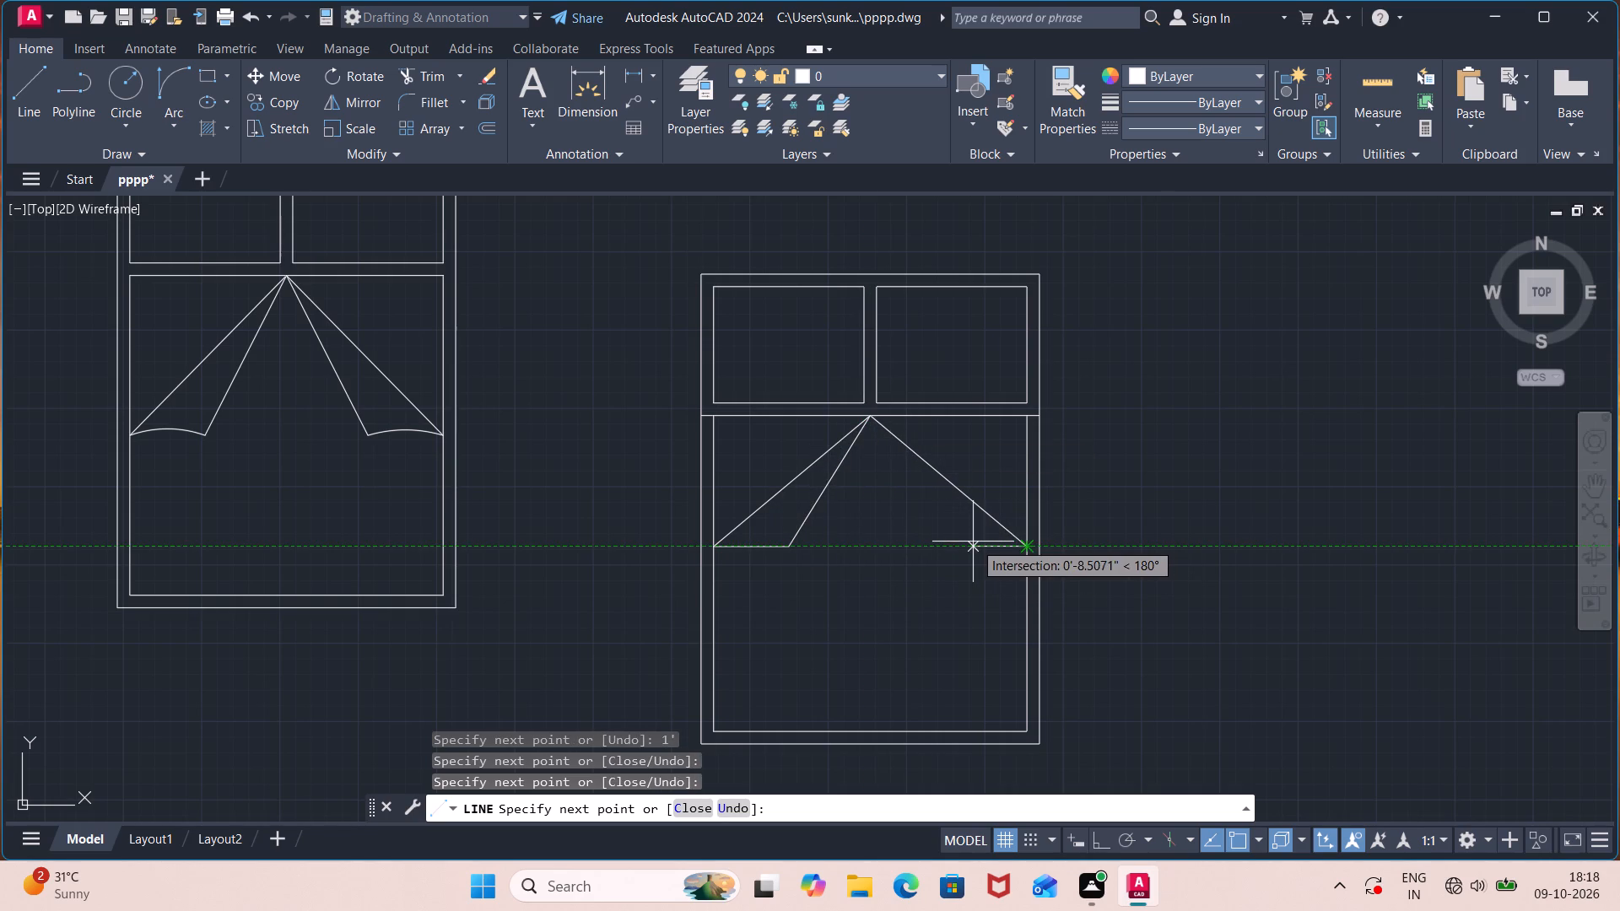
pyautogui.write("1'")
pyautogui.press('Return')
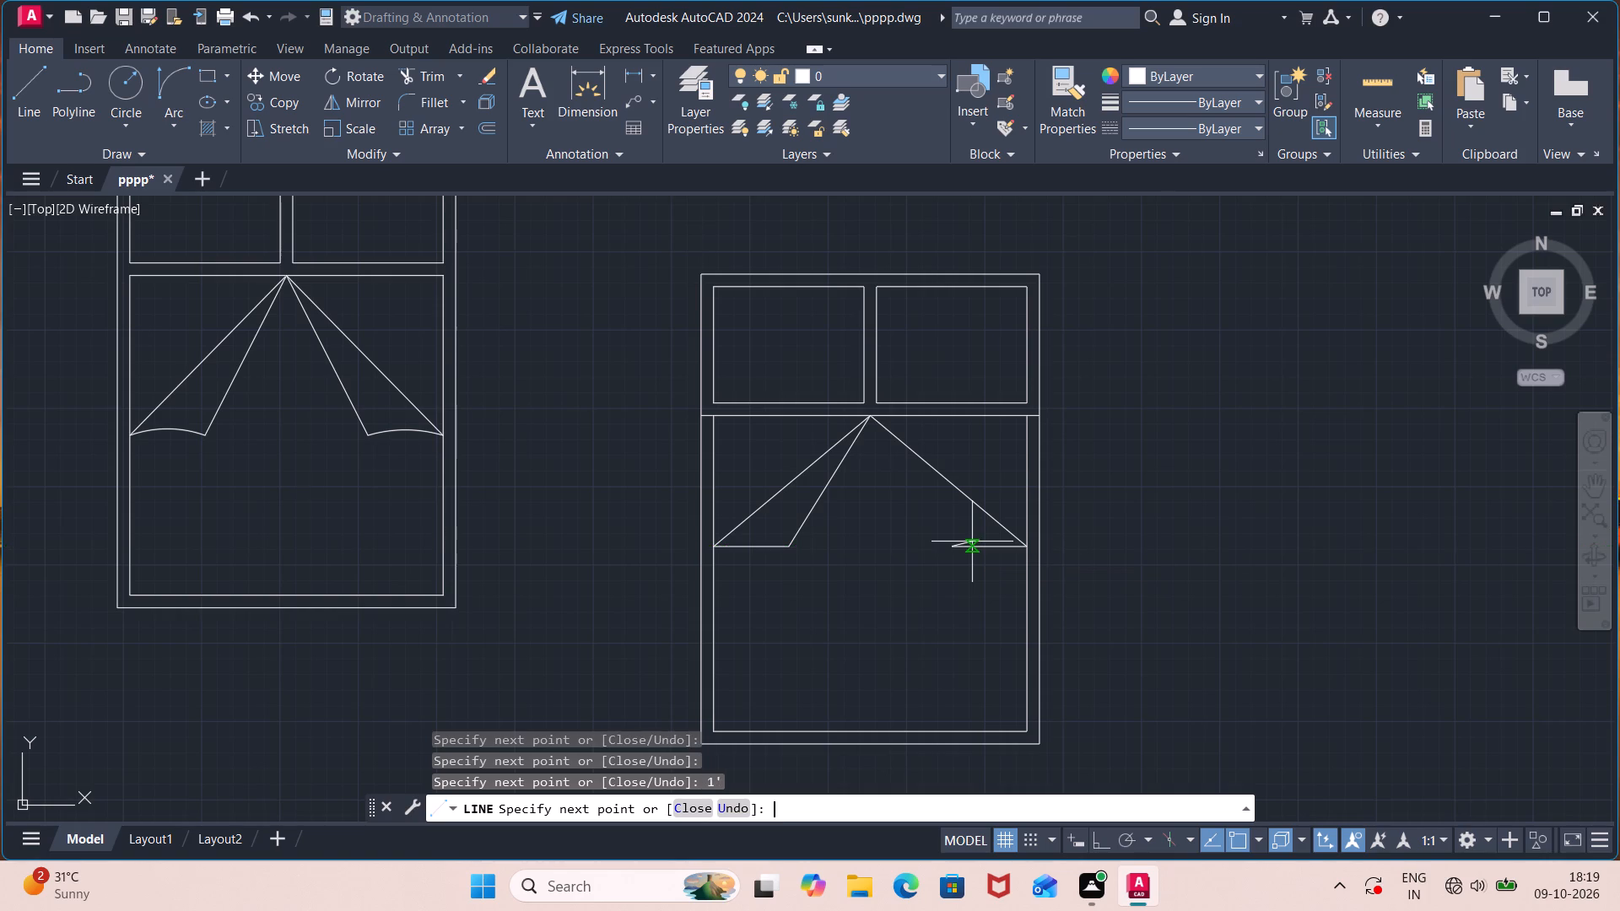
pyautogui.click(873, 418)
pyautogui.press('Escape')
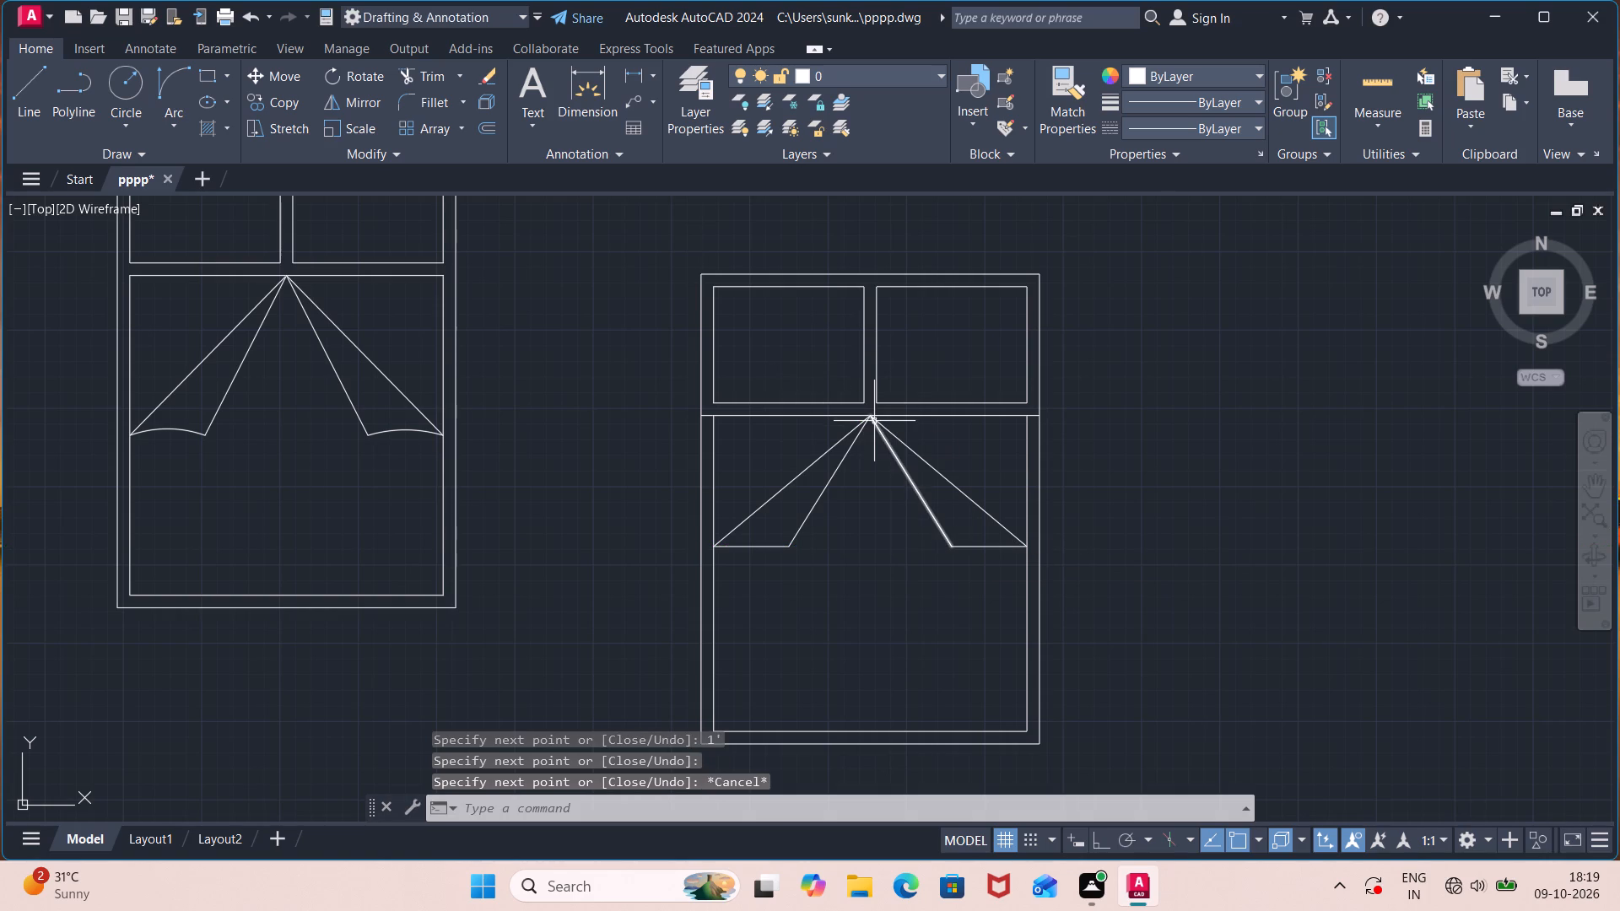
# Delete the two 1' horizontal base lines of the curtain outlines.
pyautogui.click(971, 551)
pyautogui.click(969, 539)
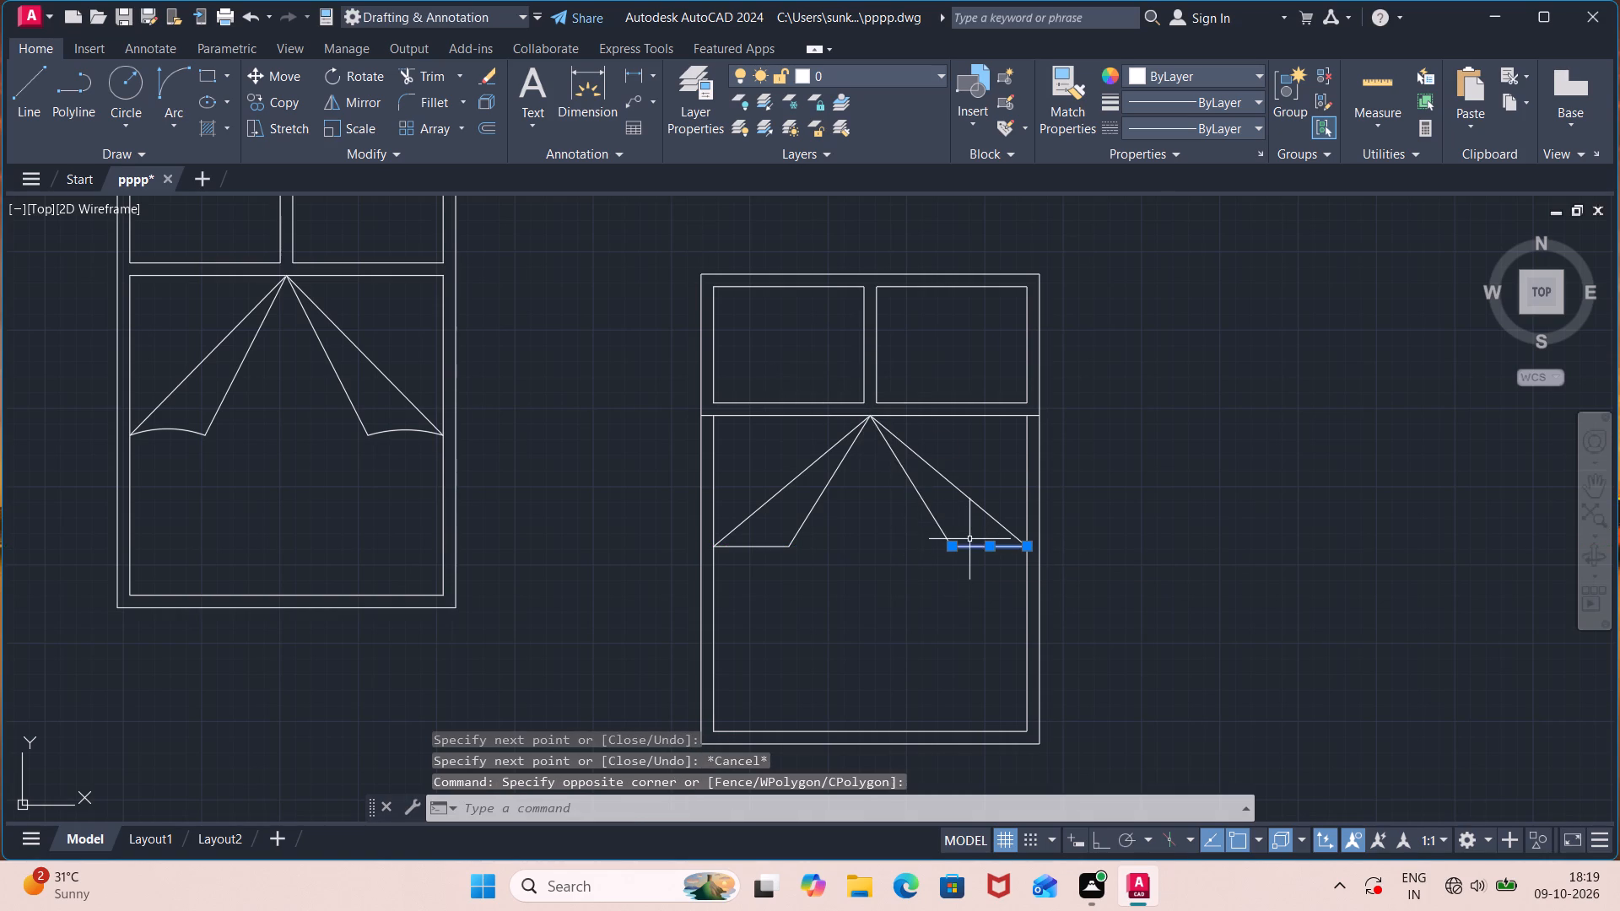
pyautogui.click(768, 559)
pyautogui.click(766, 536)
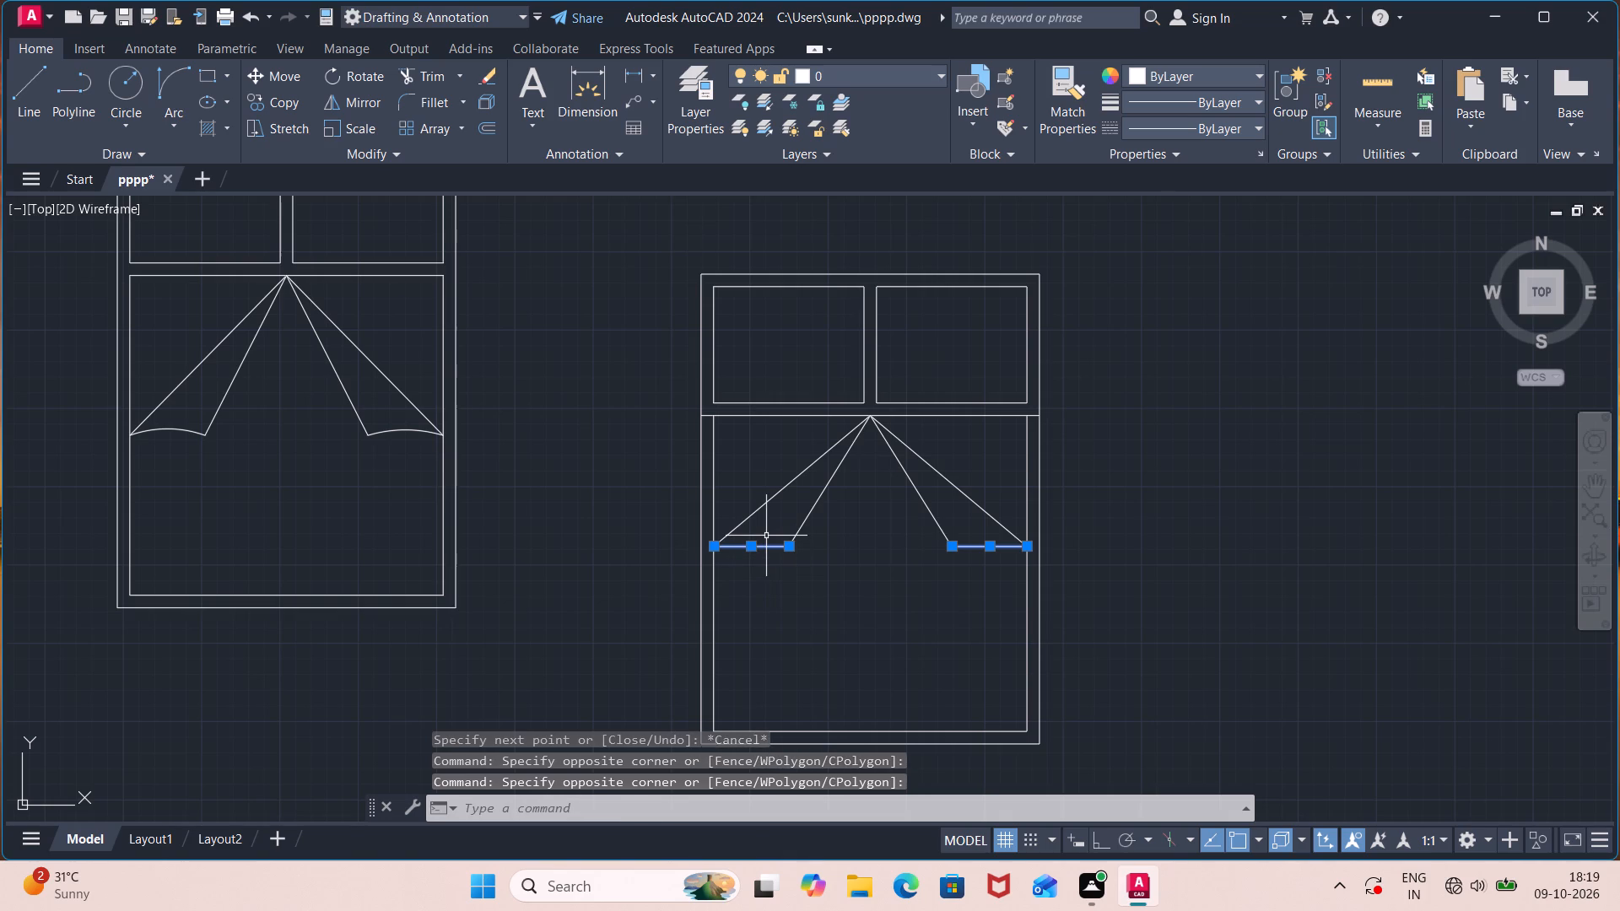
pyautogui.press('Delete')
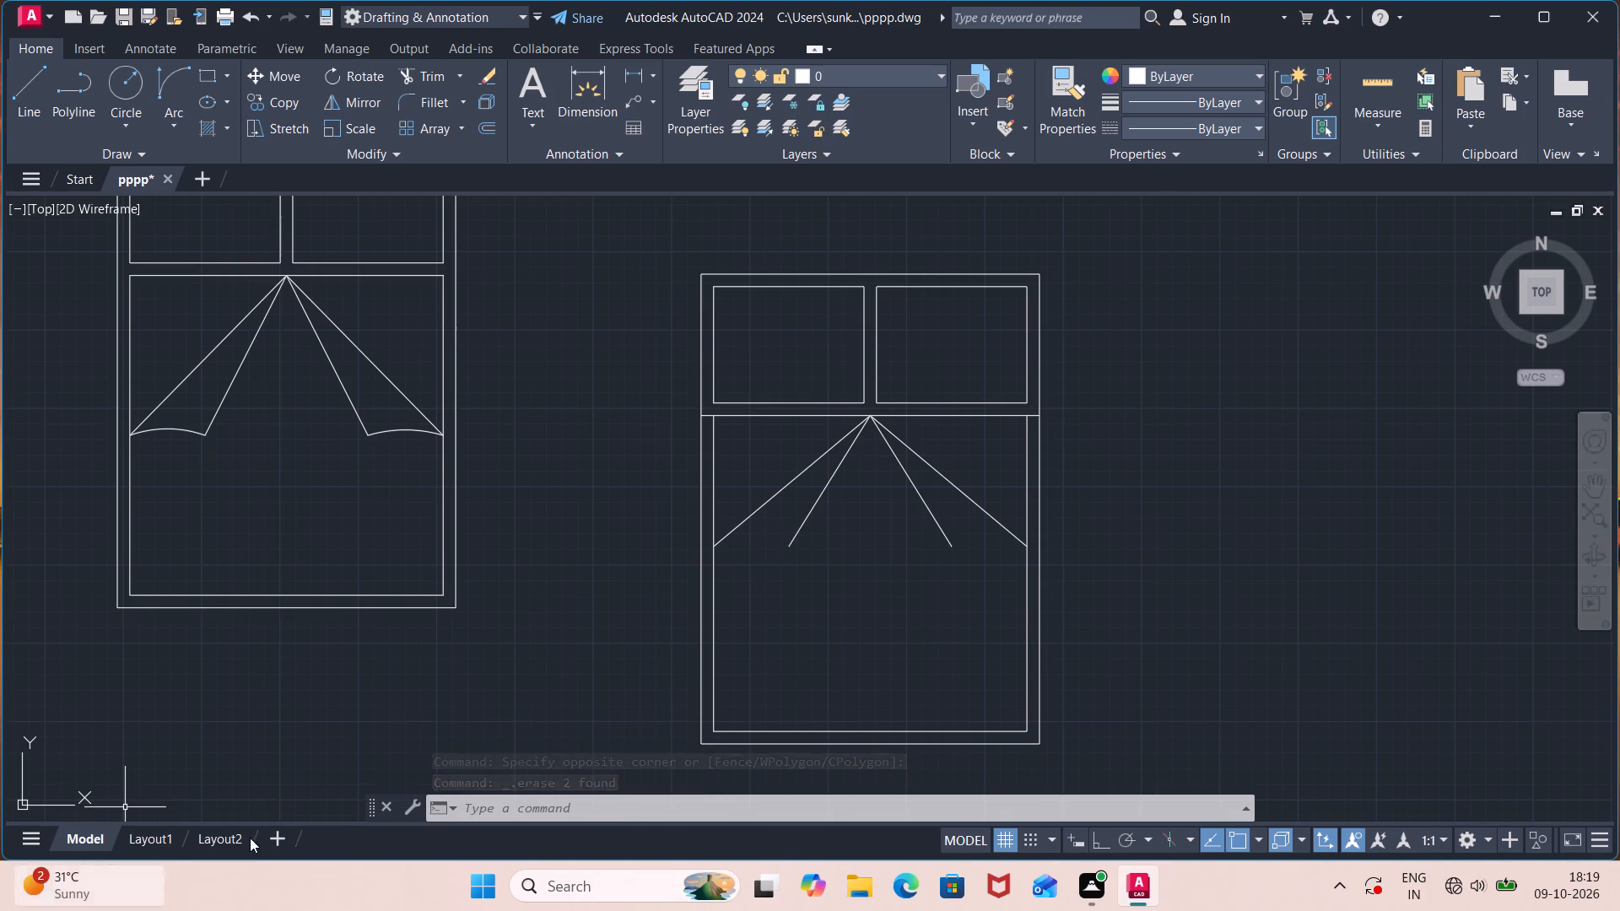
# Draw shallow upward-bulging Start, End, Direction arcs joining the lower ends of the left and right curtain line pairs.
pyautogui.click(155, 115)
pyautogui.click(216, 382)
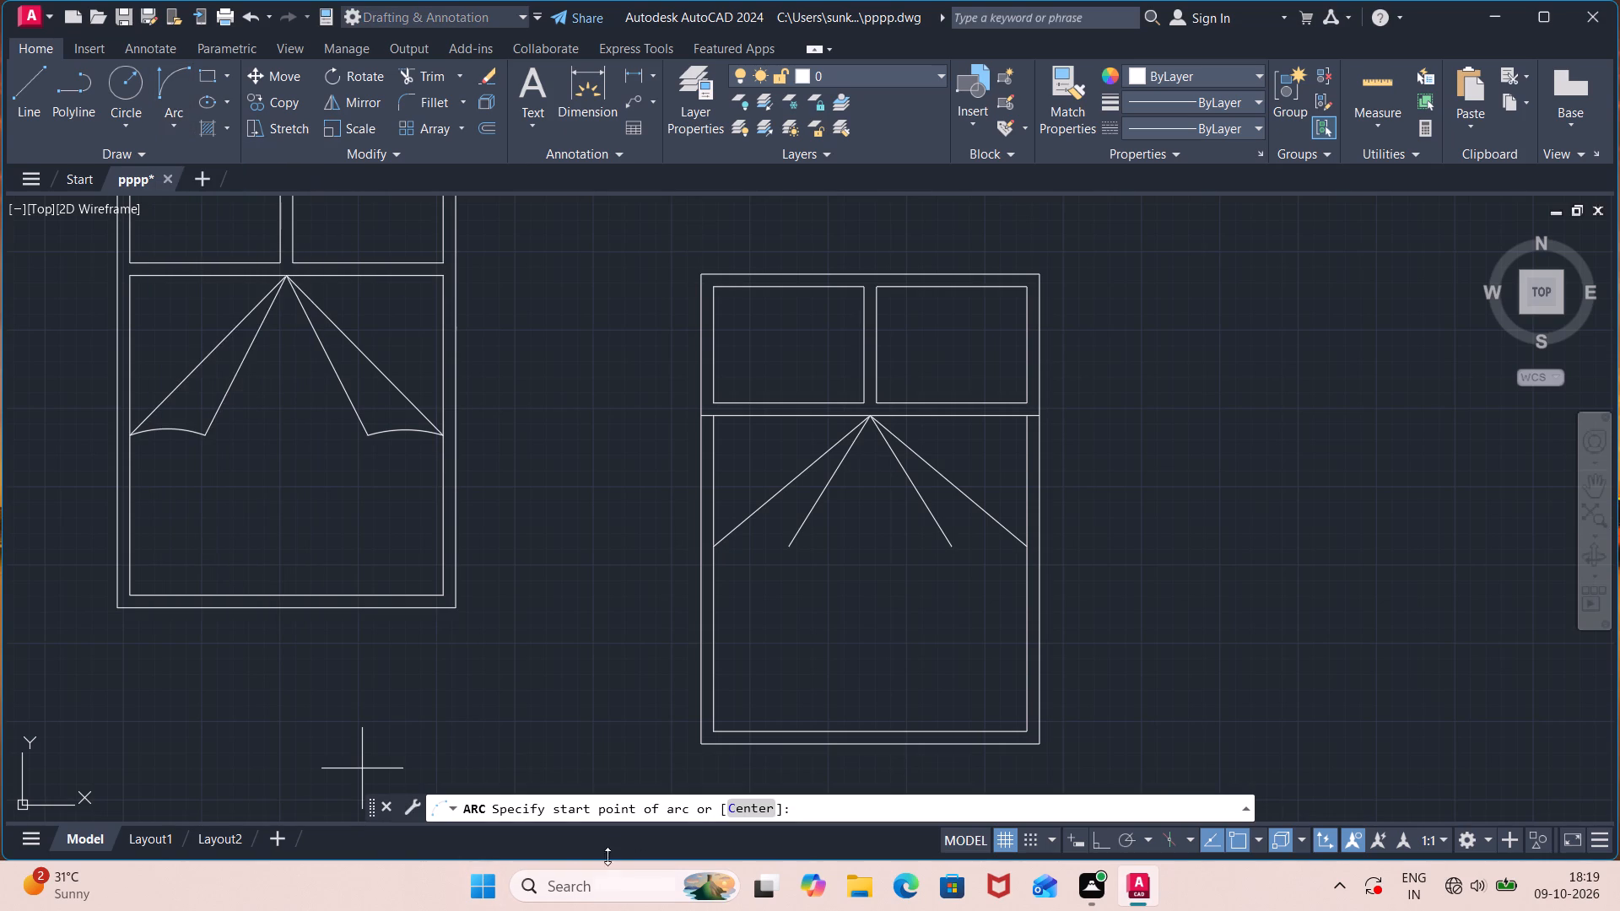
pyautogui.click(709, 552)
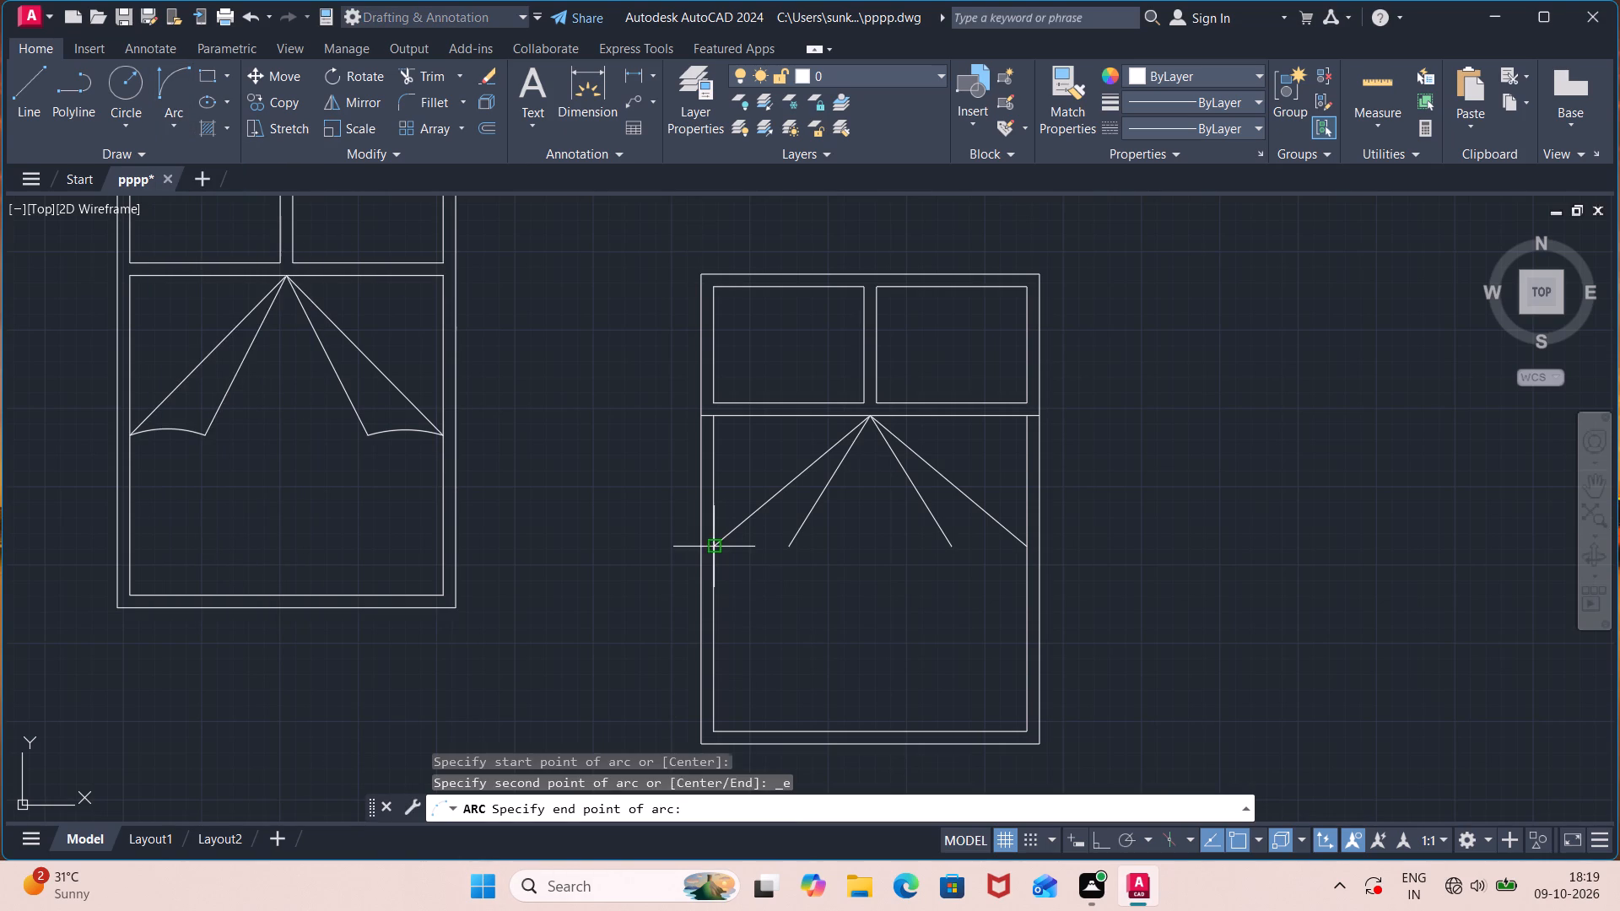
pyautogui.click(793, 547)
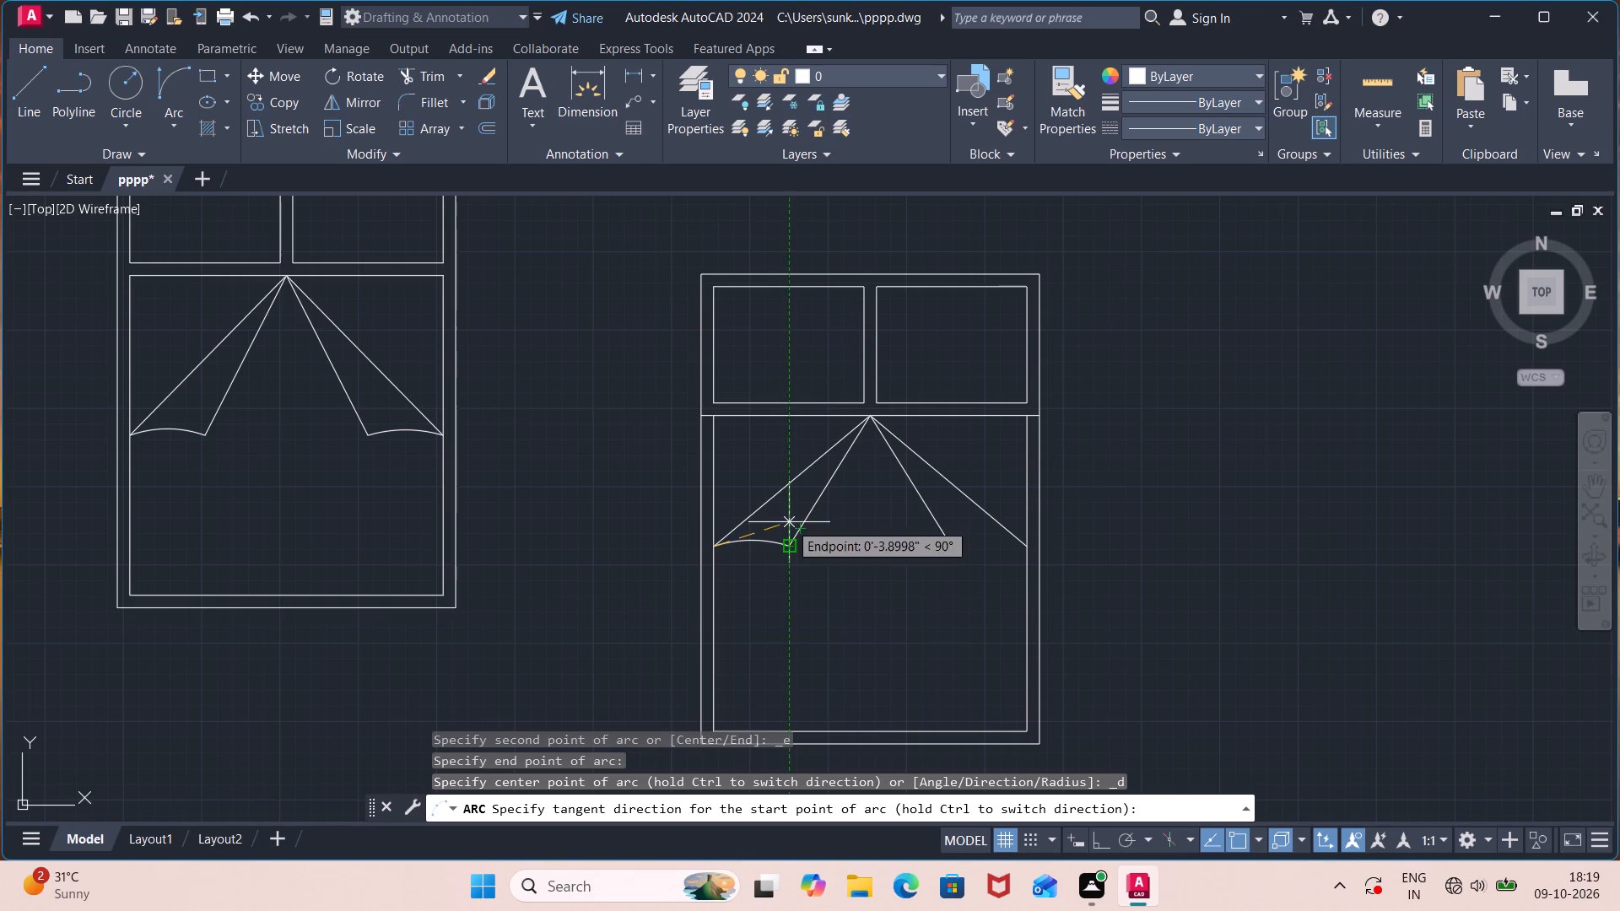
pyautogui.click(789, 522)
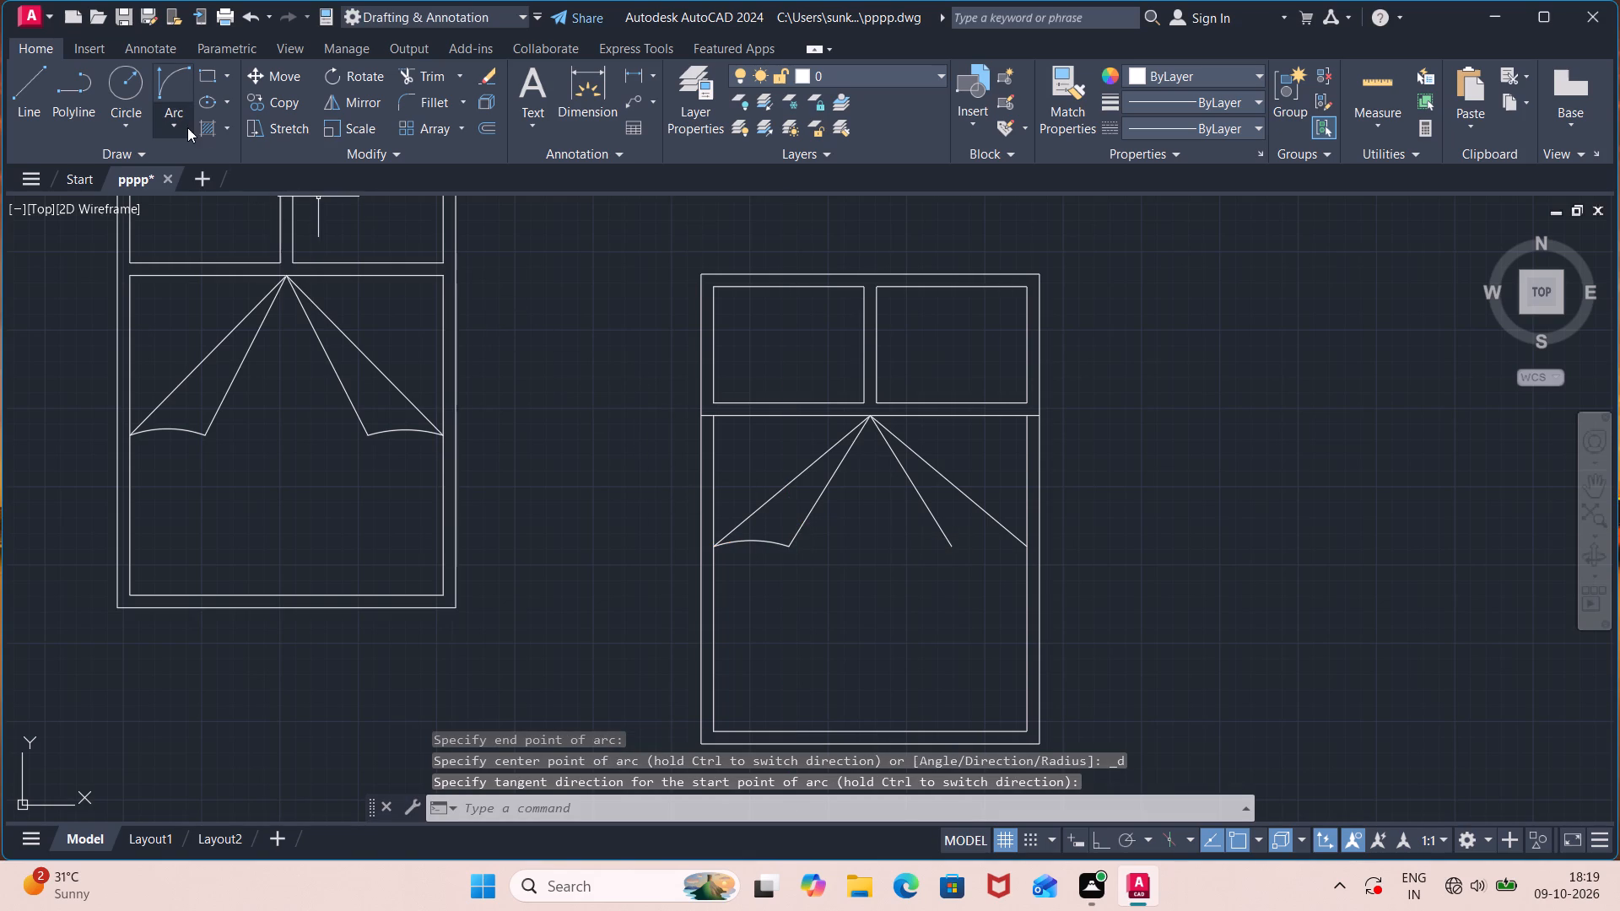
pyautogui.click(186, 126)
pyautogui.click(236, 386)
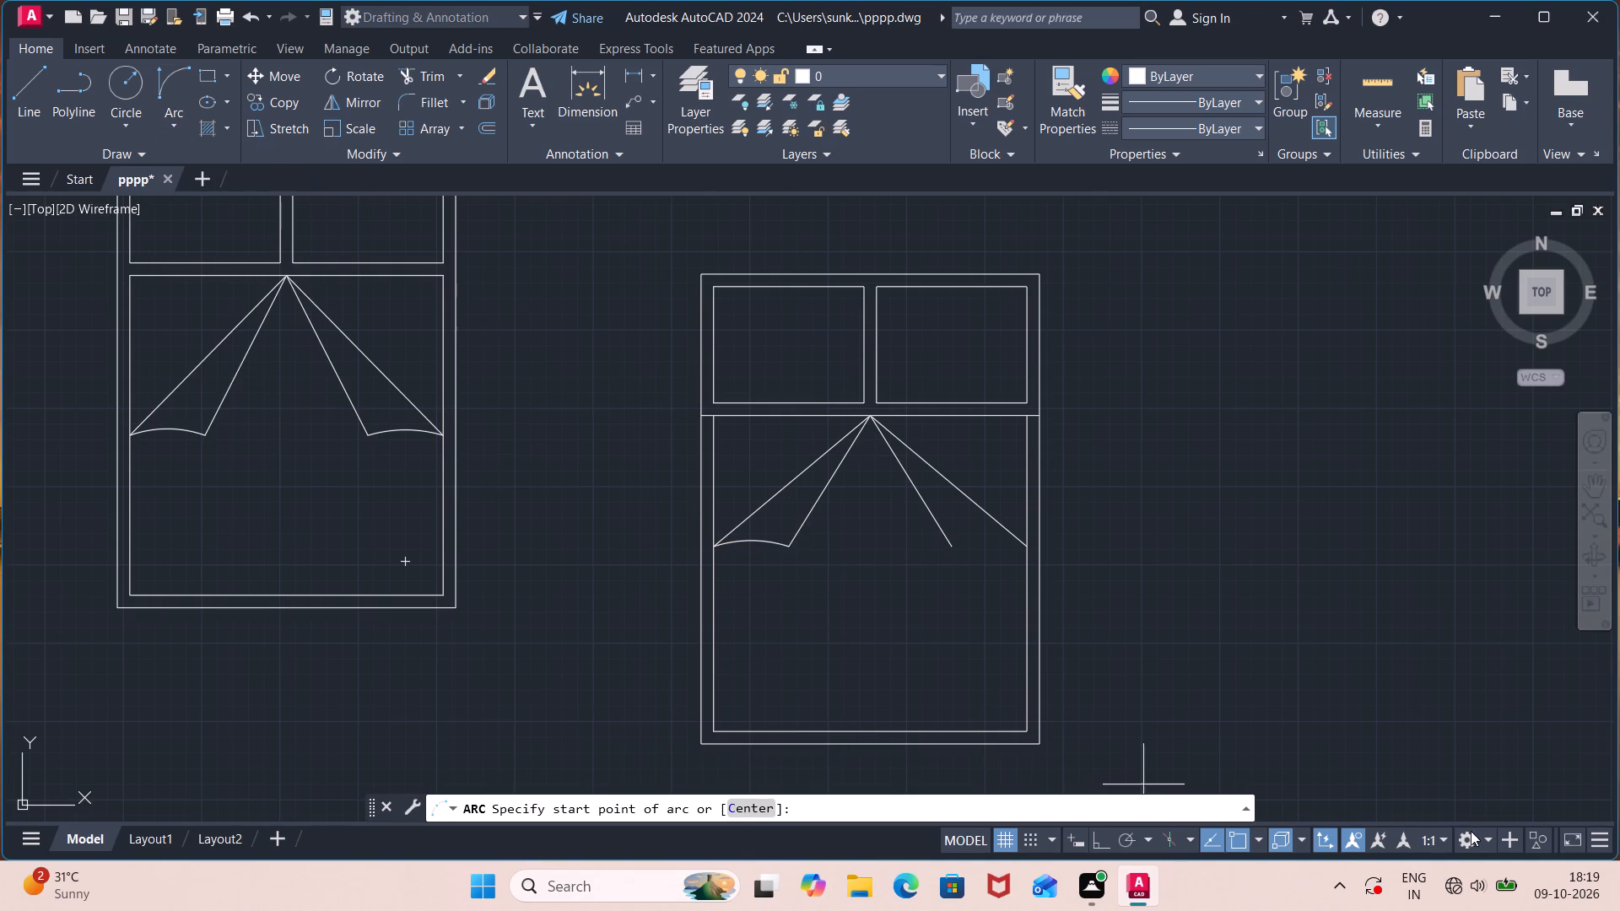
pyautogui.click(1029, 547)
pyautogui.click(952, 547)
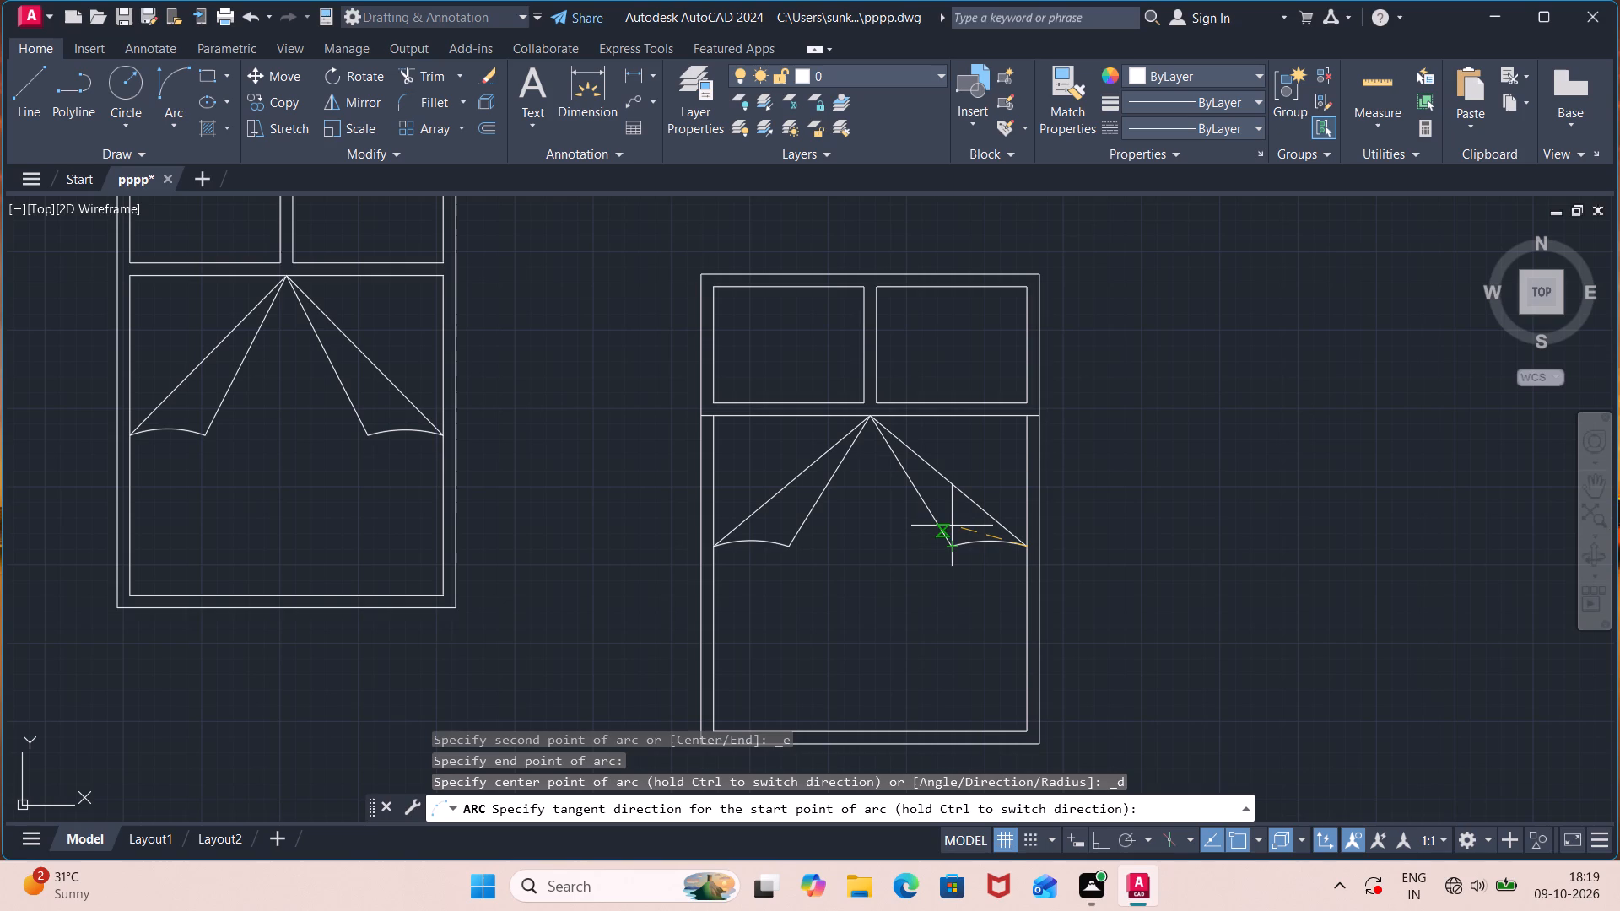
pyautogui.click(949, 518)
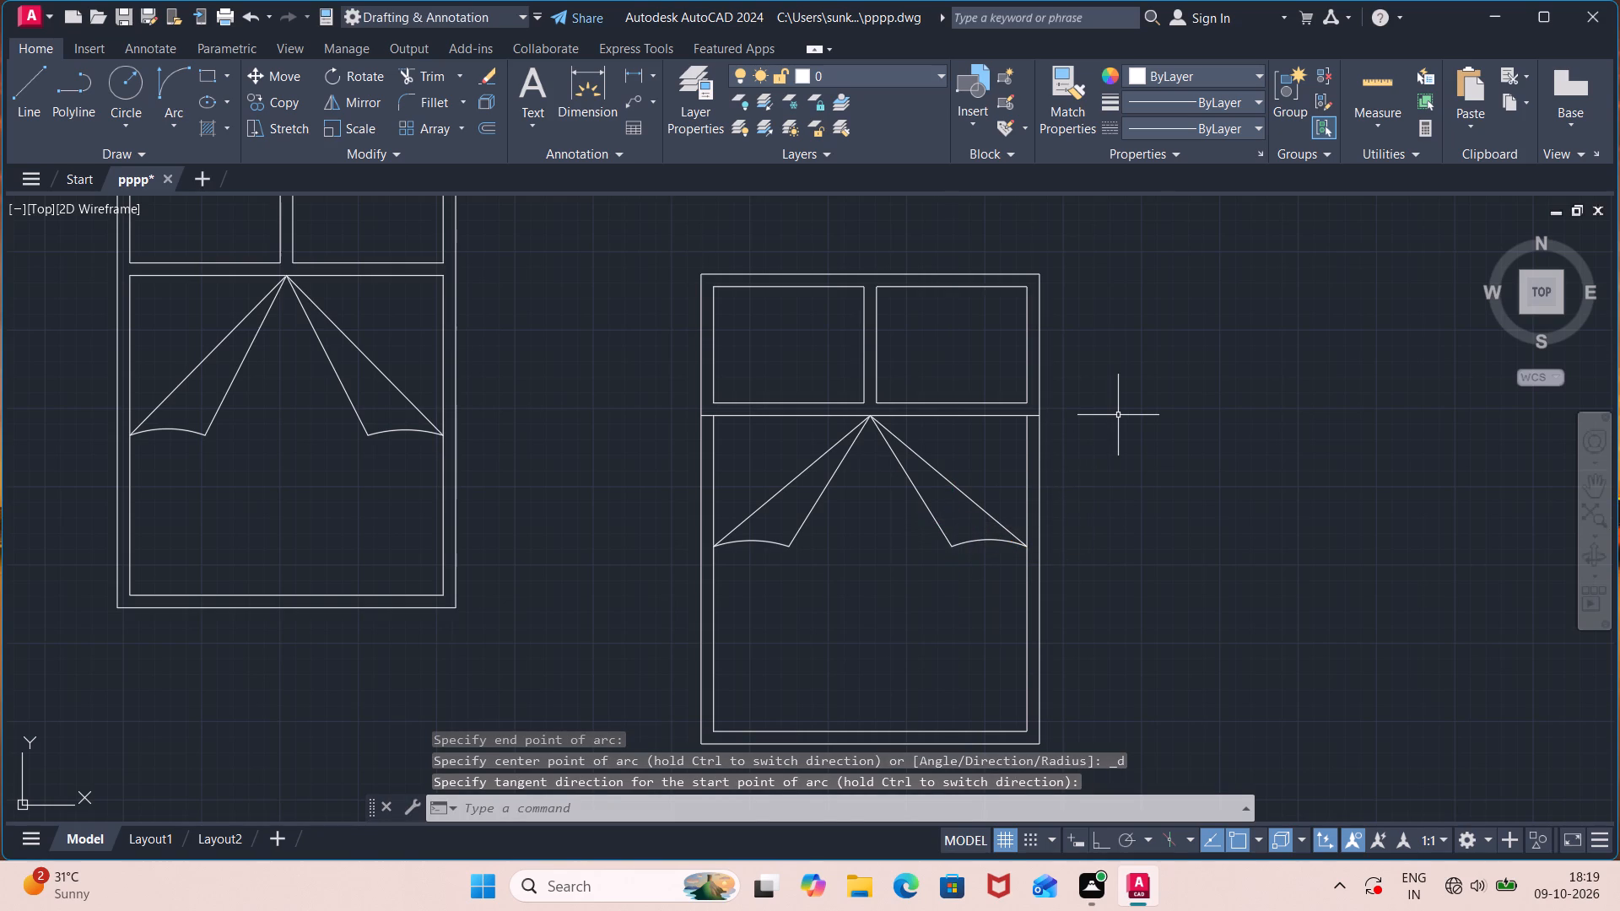
# Trim the ends of the rail's lower line between the inner and outer frame lines at both sides.
pyautogui.write('tr')
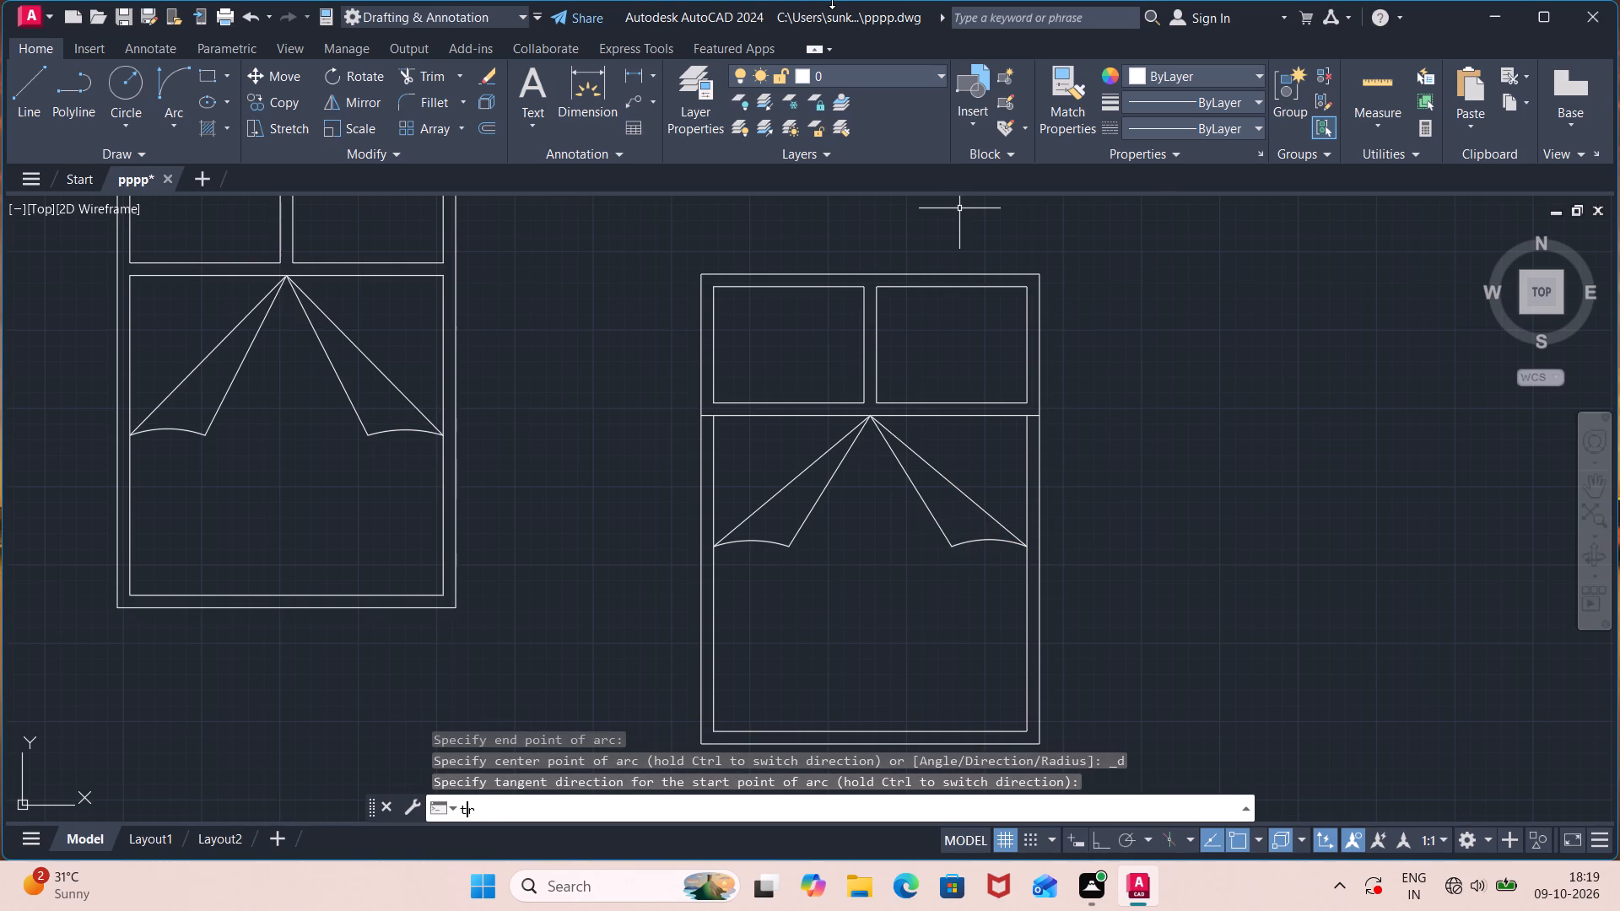
pyautogui.press('Return')
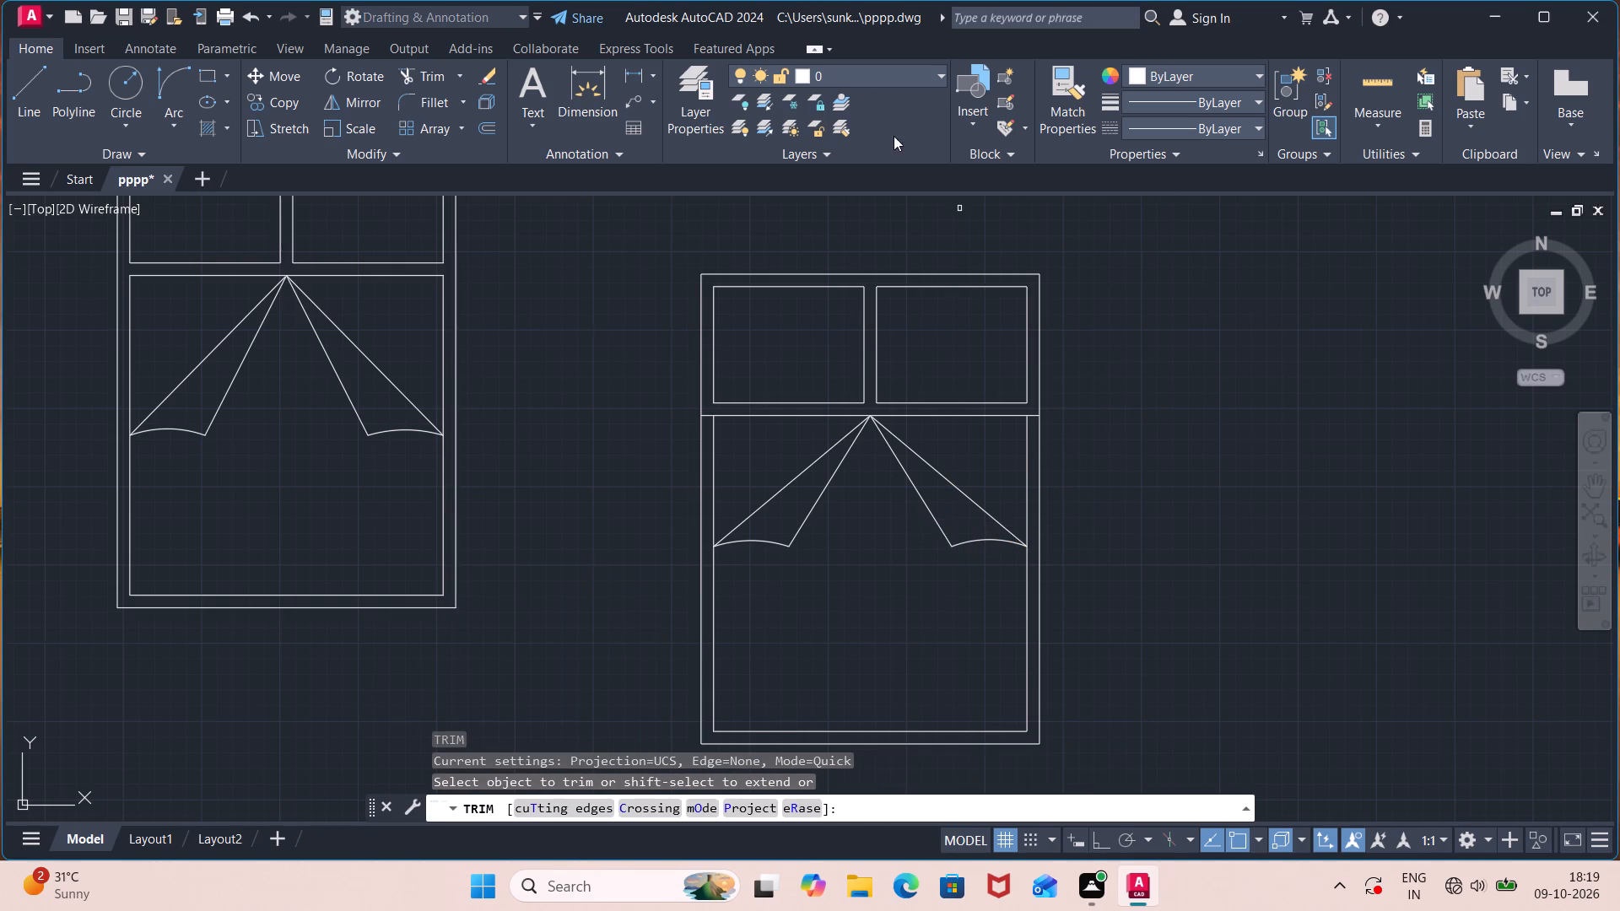
pyautogui.click(1033, 416)
pyautogui.click(708, 416)
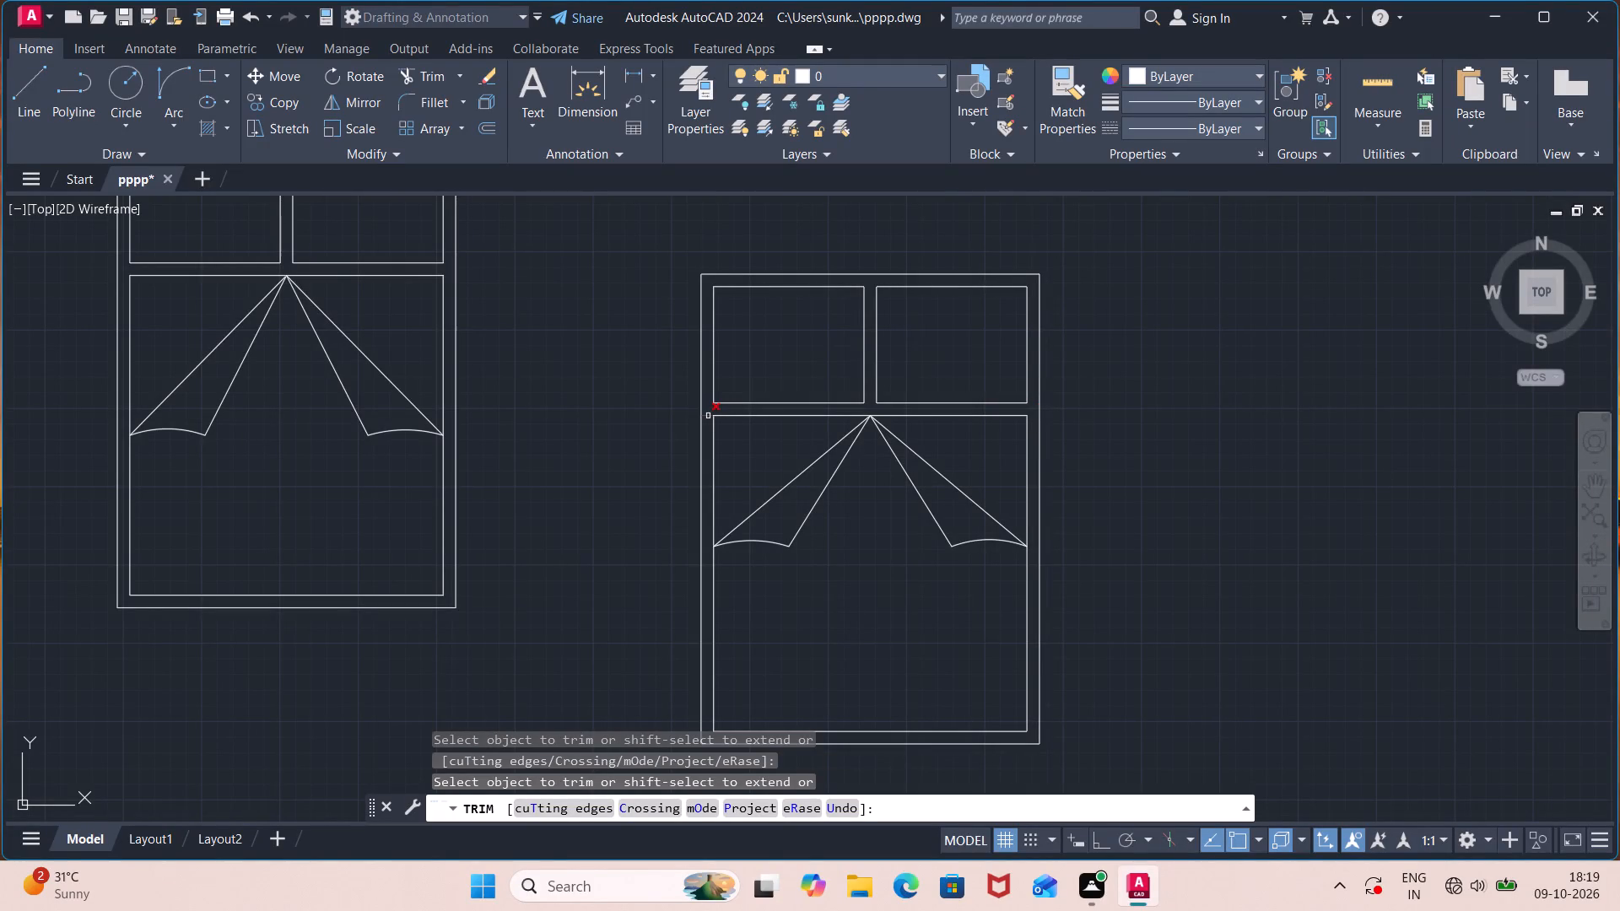
pyautogui.scroll(-1, 639, 397)
pyautogui.moveTo(625, 396); pyautogui.dragTo(782, 508, button='middle')
pyautogui.scroll(1, 704, 425)
pyautogui.scroll(-1, 904, 413)
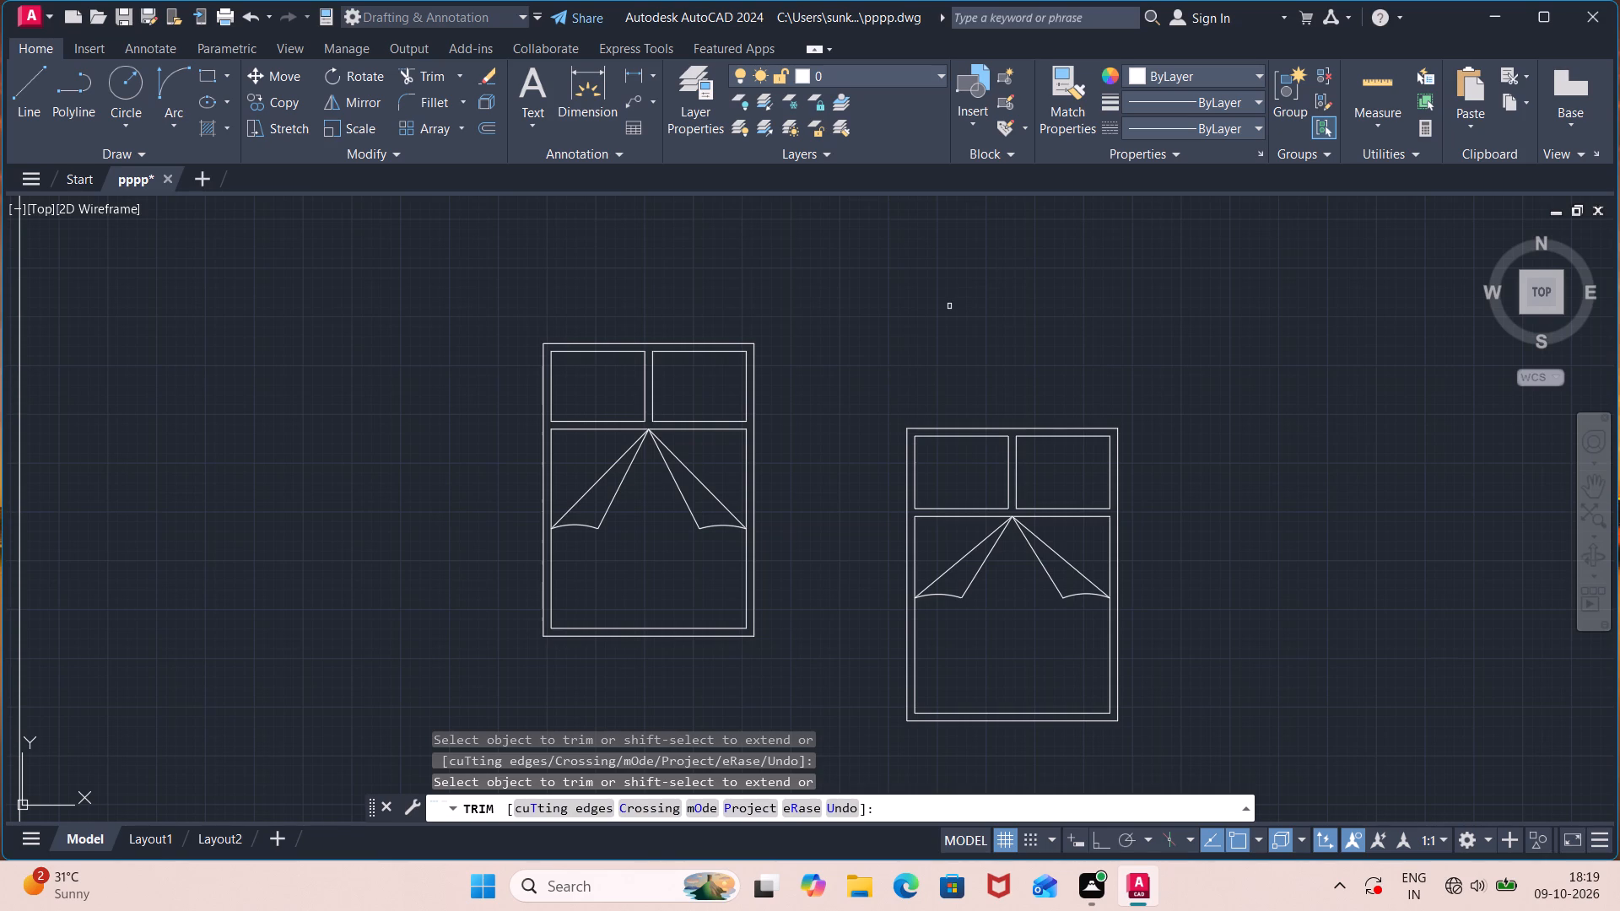
pyautogui.press('Escape')
# Draw a third 4.5' by 6.25' upright rectangle with lines in the empty space to the right of the two finished elements.
pyautogui.press('l')
pyautogui.press('Return')
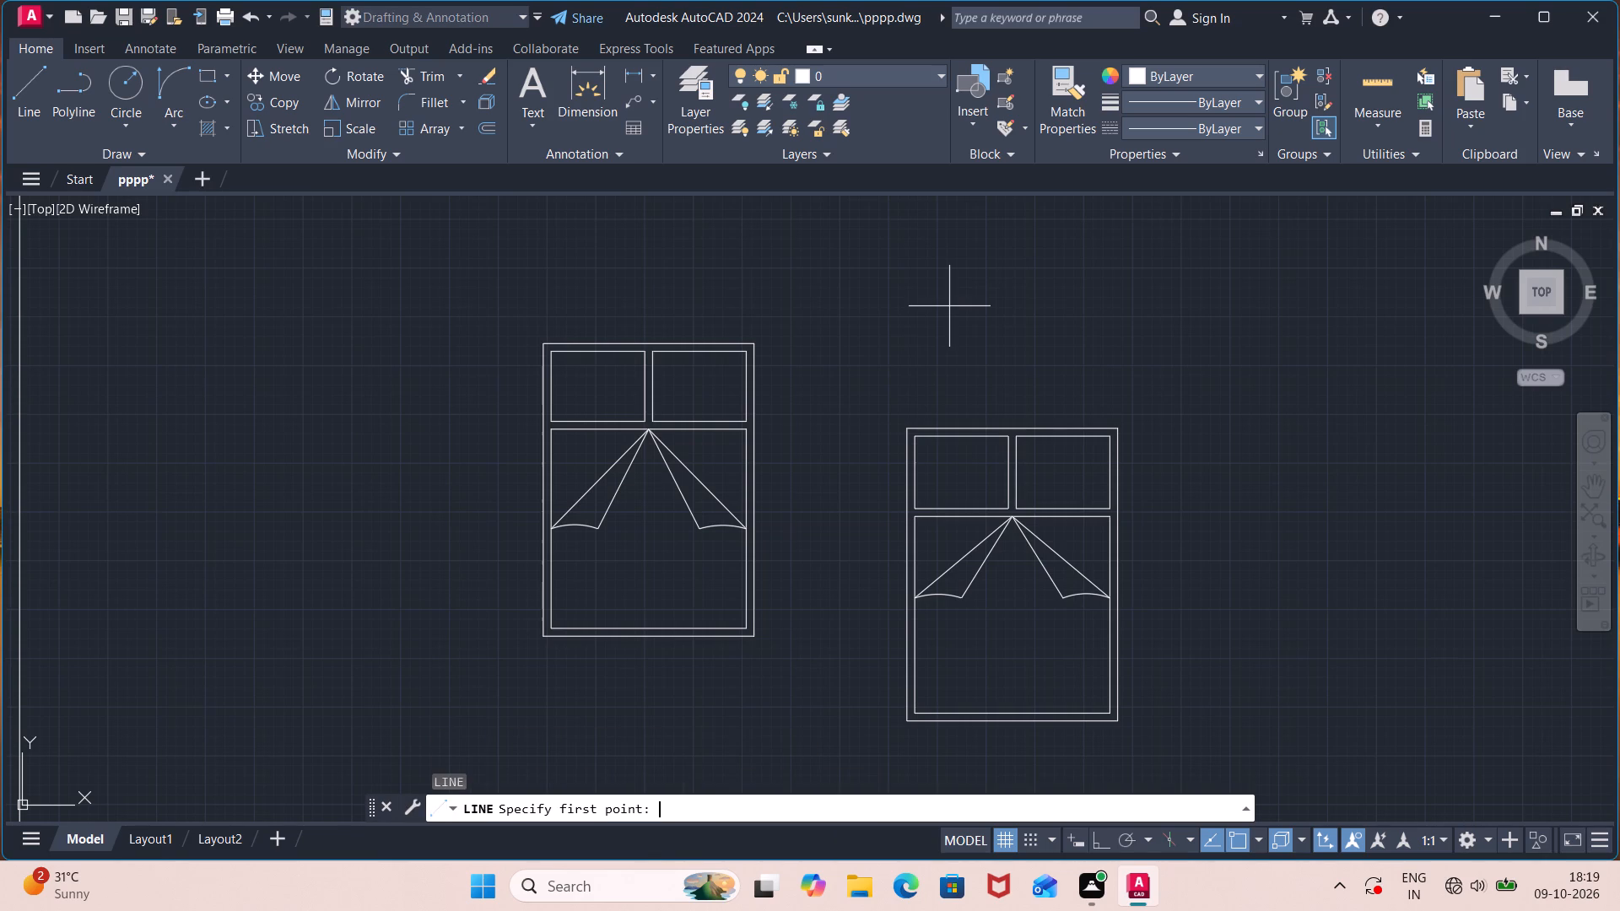
pyautogui.scroll(-1, 1138, 466)
pyautogui.moveTo(1153, 463); pyautogui.dragTo(802, 477, button='middle')
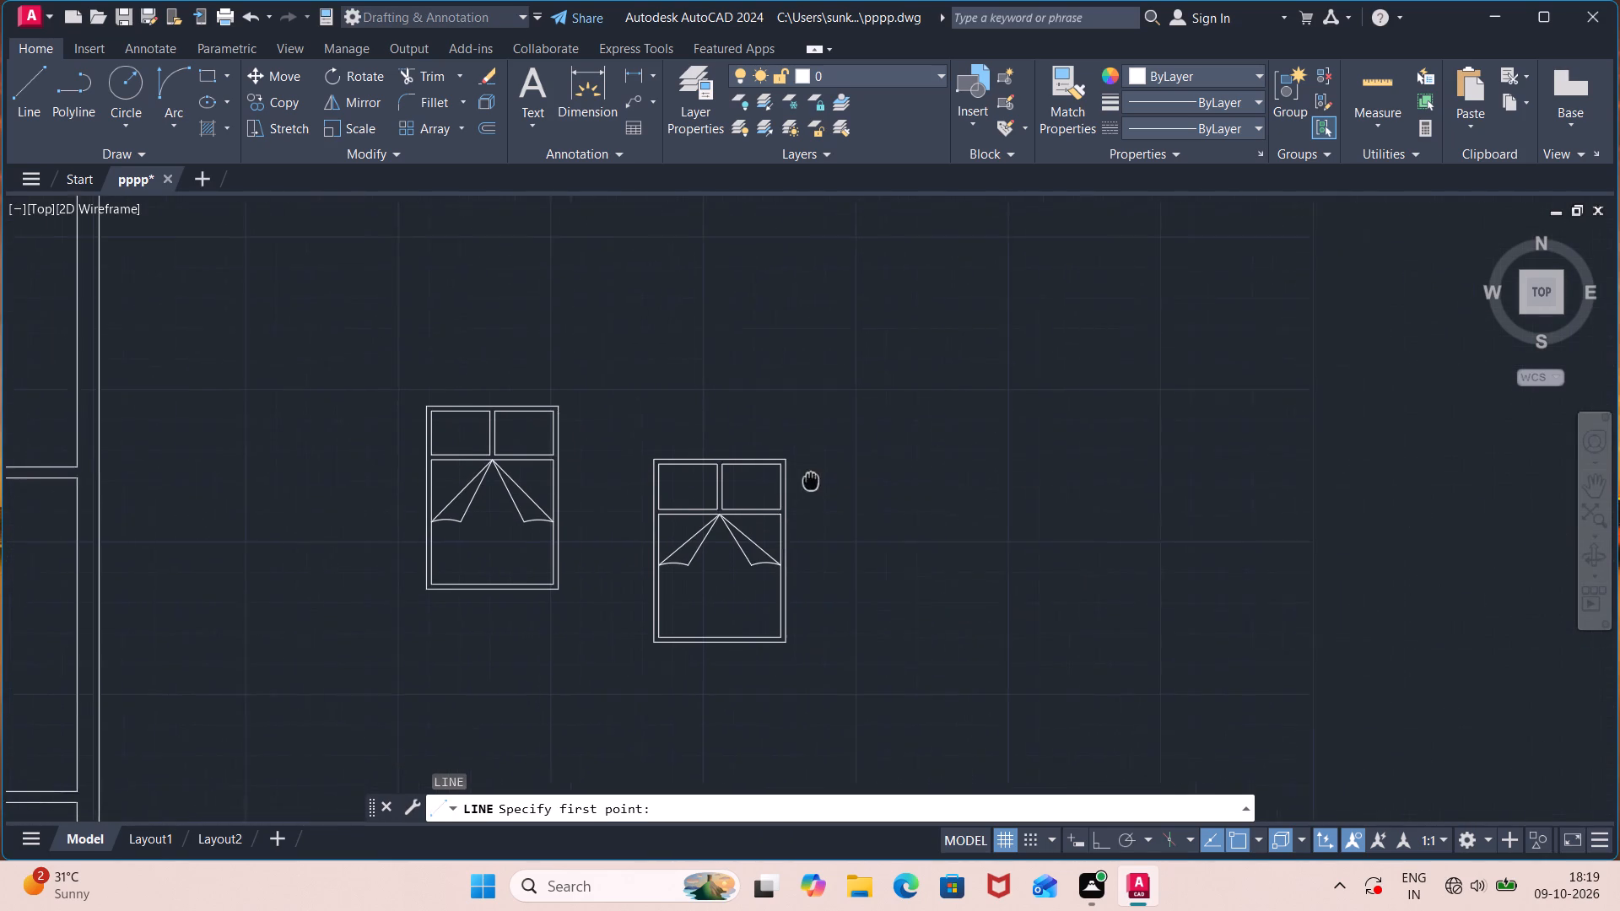
pyautogui.moveTo(802, 477); pyautogui.dragTo(772, 466, button='middle')
pyautogui.click(850, 337)
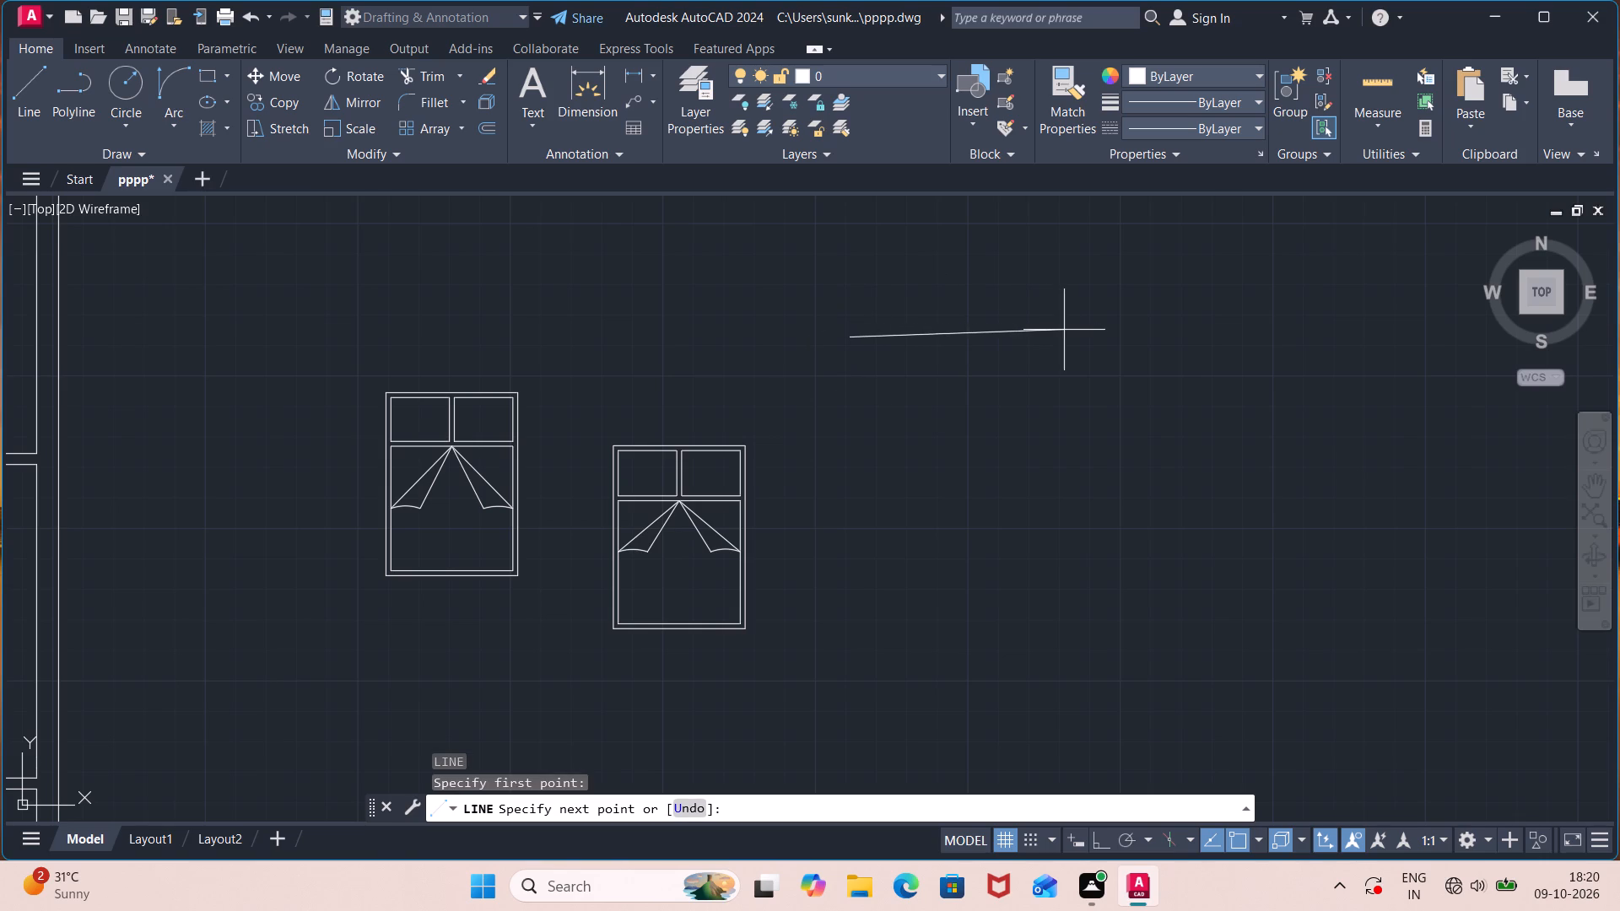
pyautogui.press('F8')
pyautogui.write("4.5'")
pyautogui.press('Return')
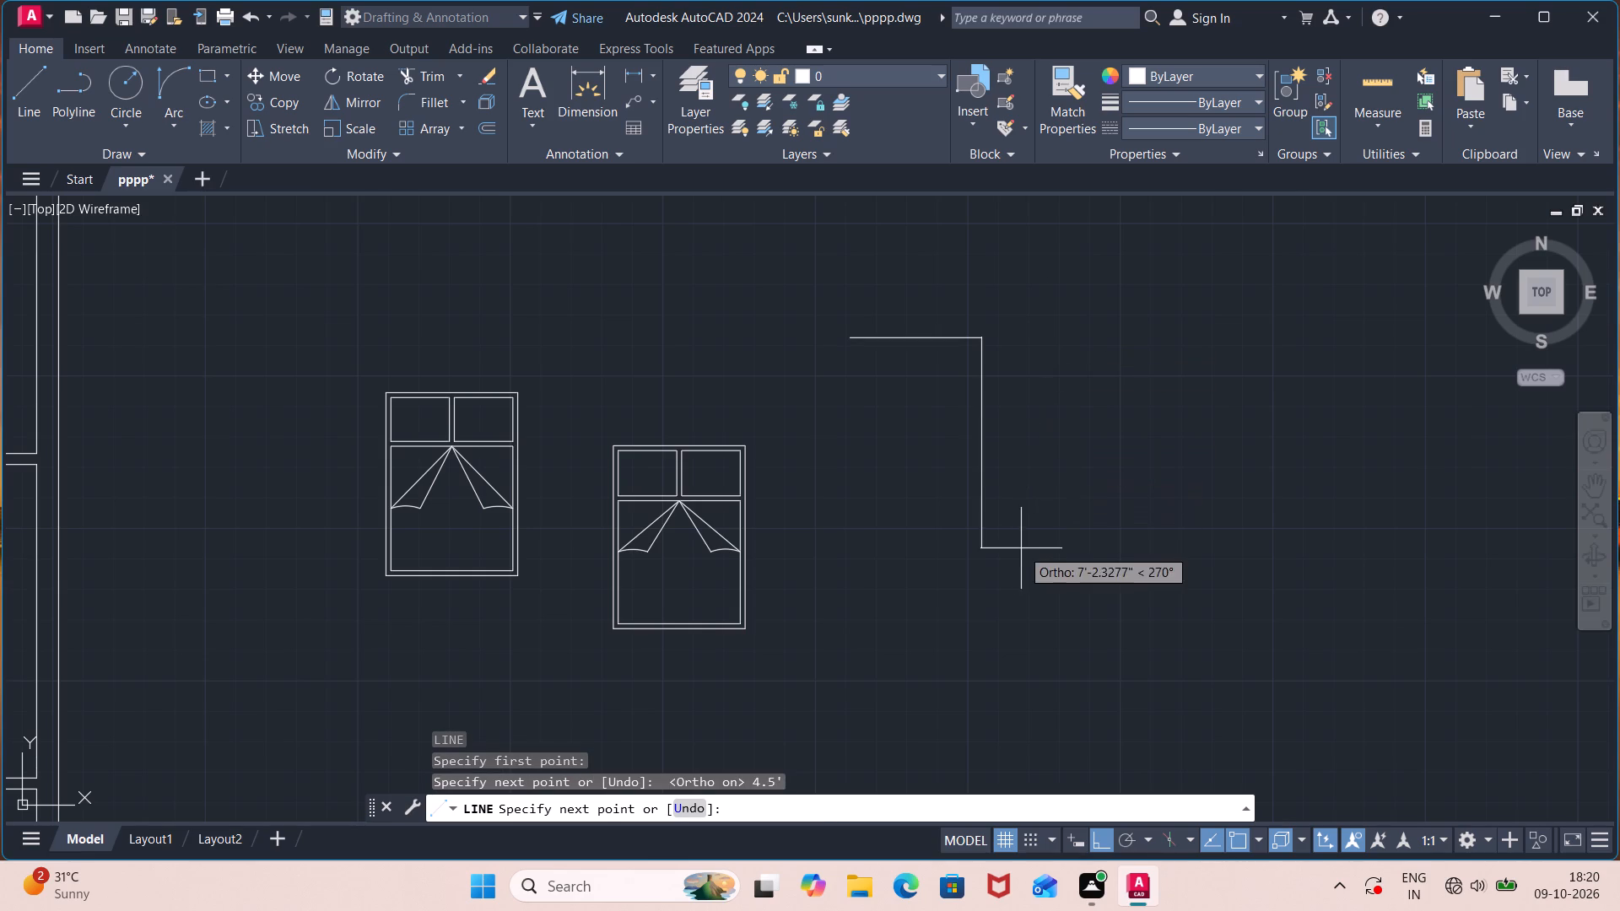
pyautogui.write("6.25'")
pyautogui.press('Return')
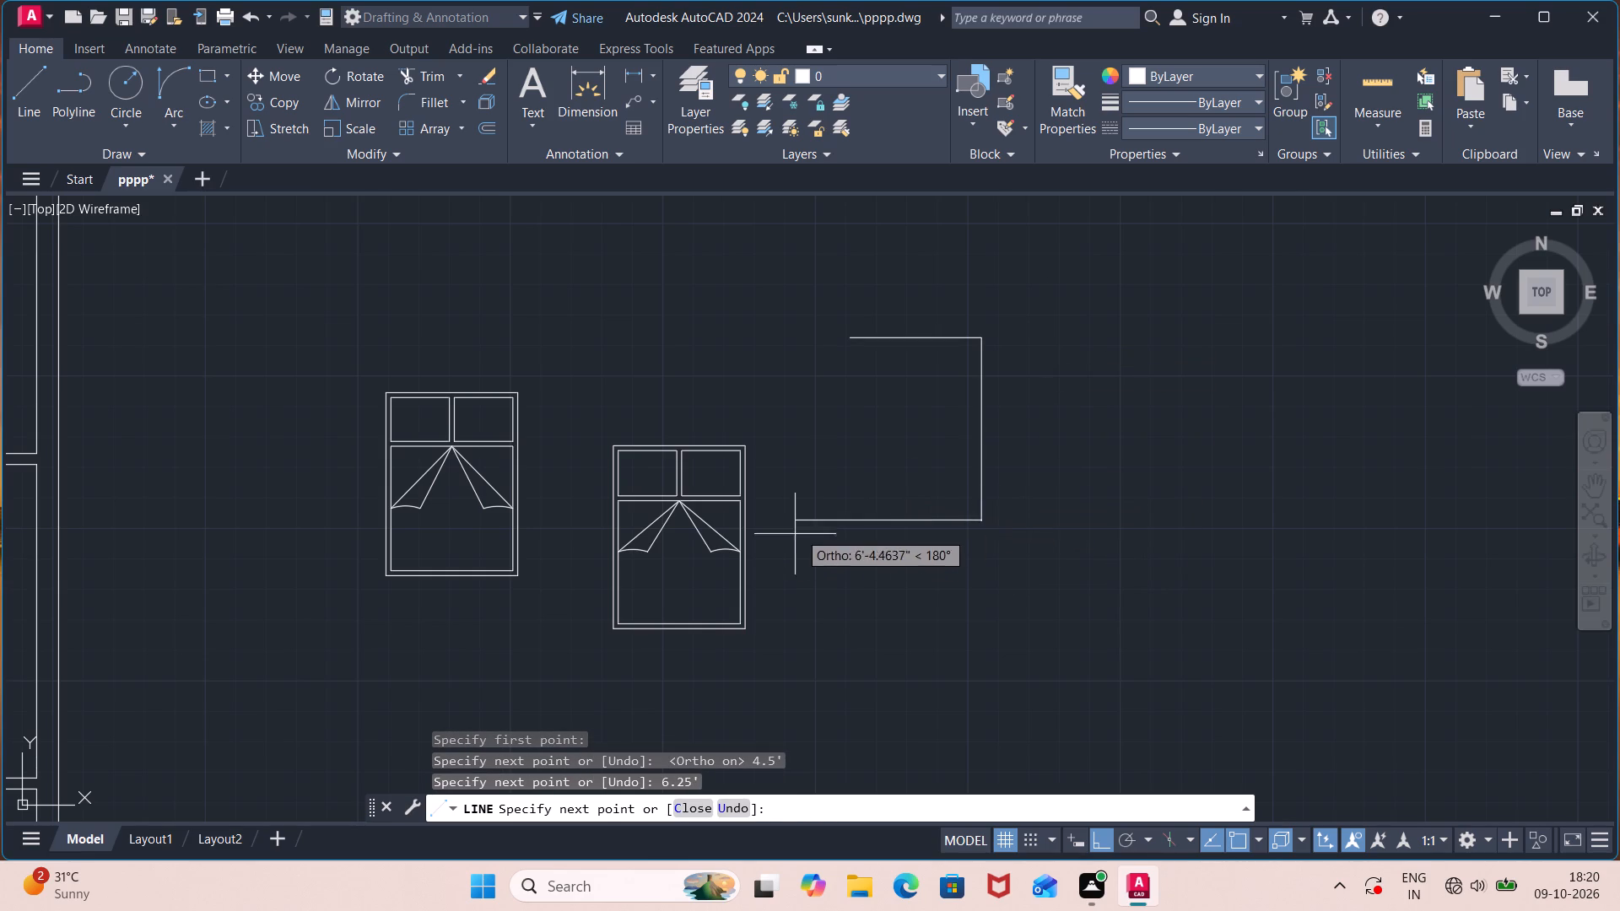
pyautogui.write("4.5'")
pyautogui.press('Return')
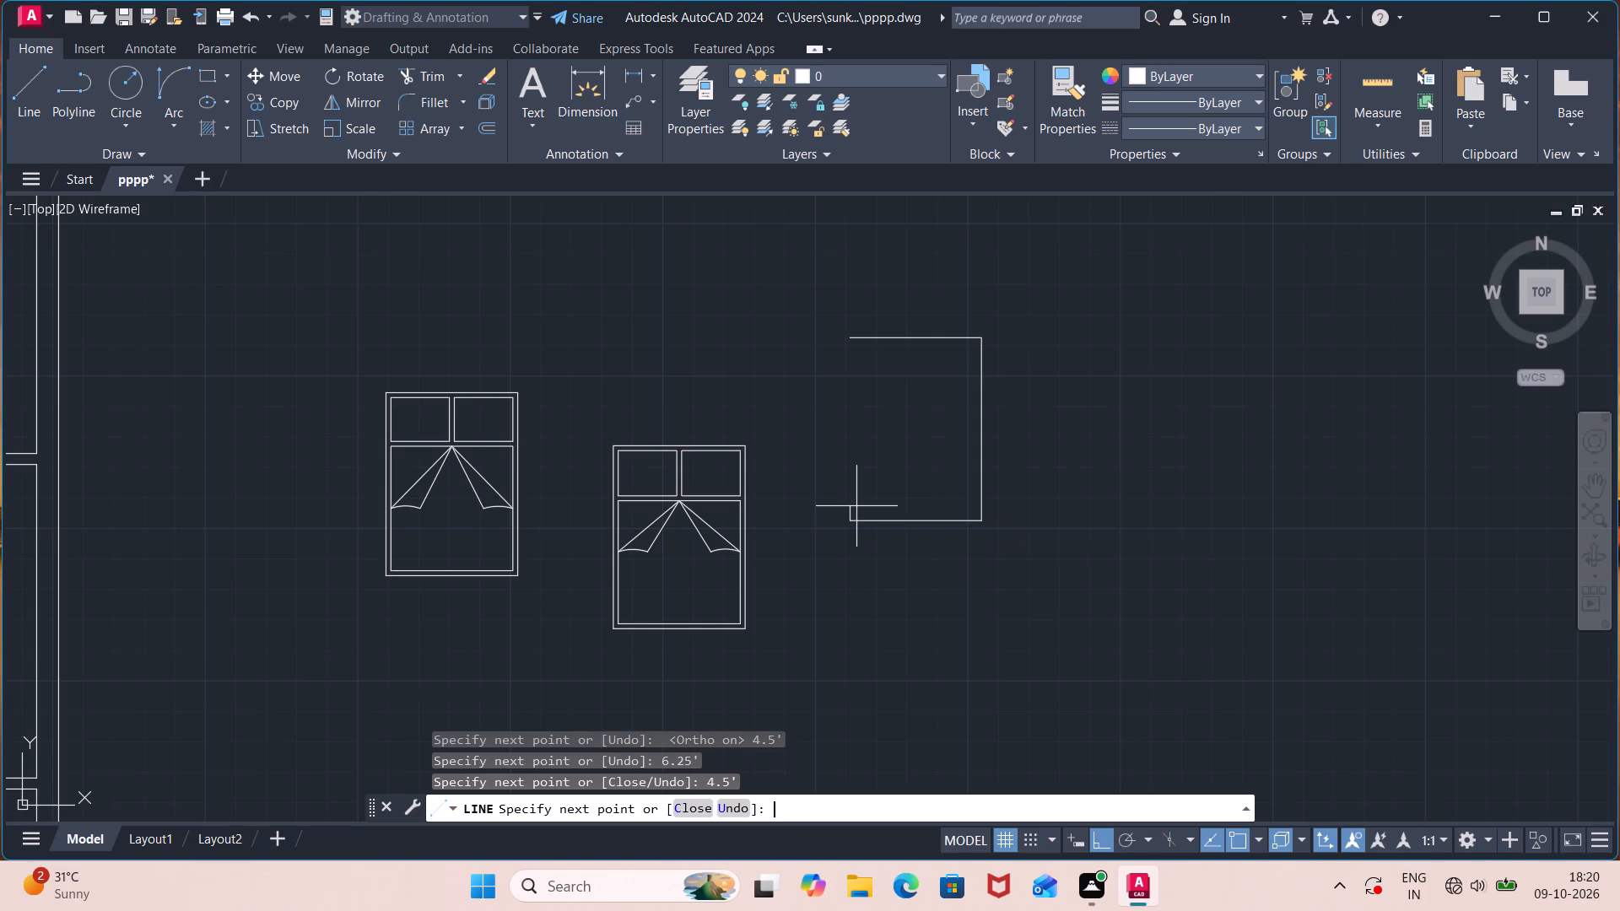
pyautogui.click(853, 339)
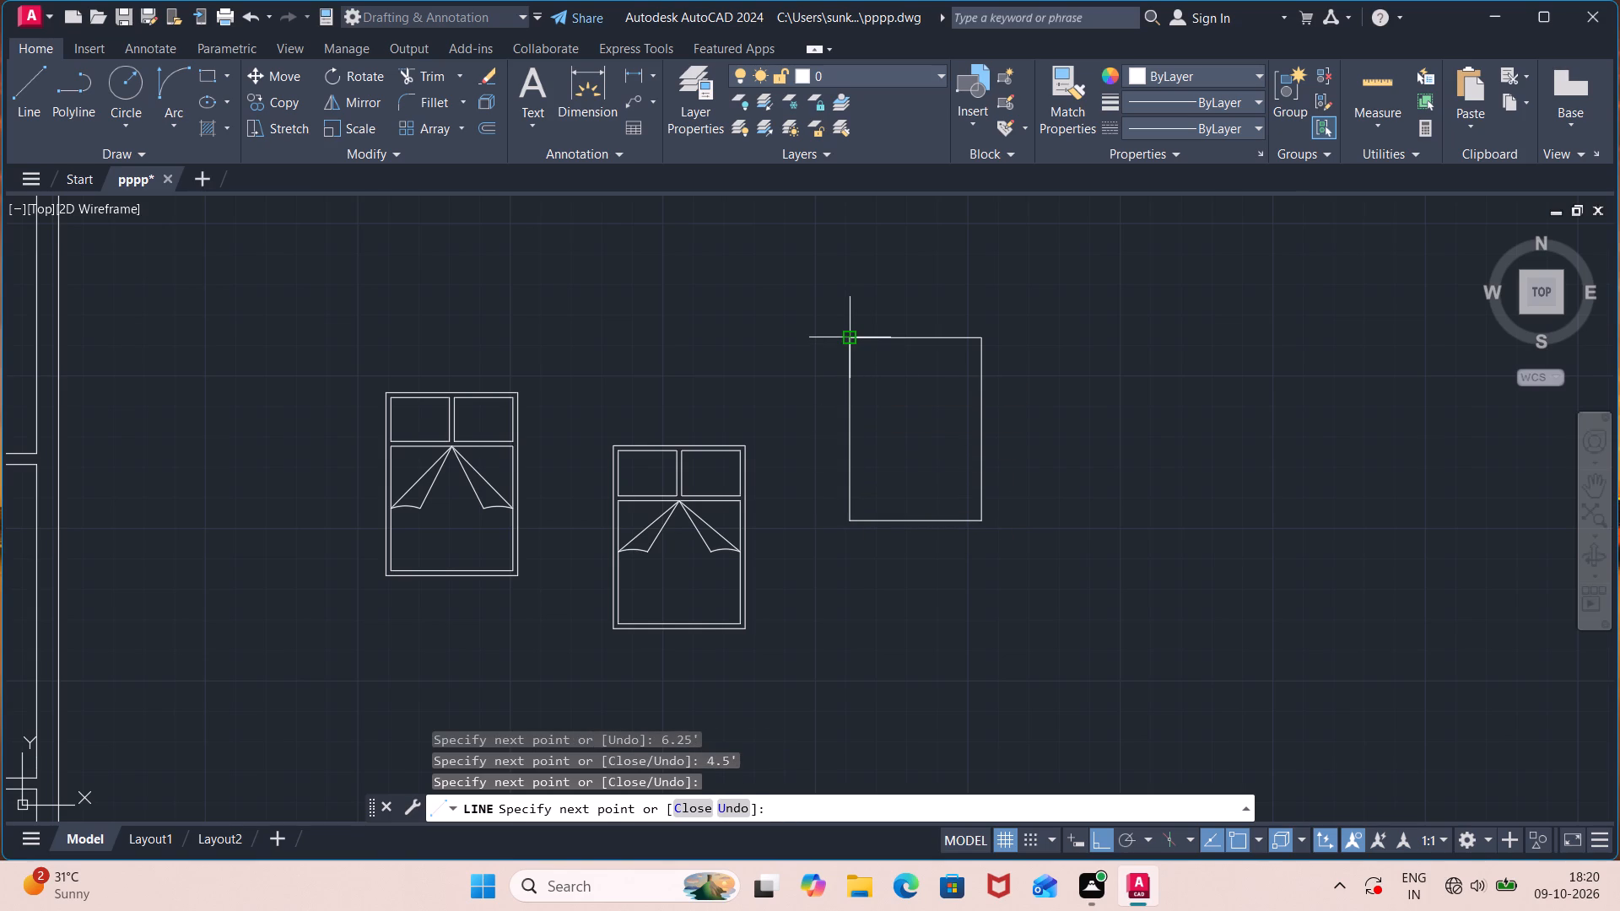
pyautogui.press('Escape')
# Offset all four sides of the third 4.5' by 6.25' rectangle 2" inward to form its inner frame lines.
pyautogui.write('off')
pyautogui.press('Return')
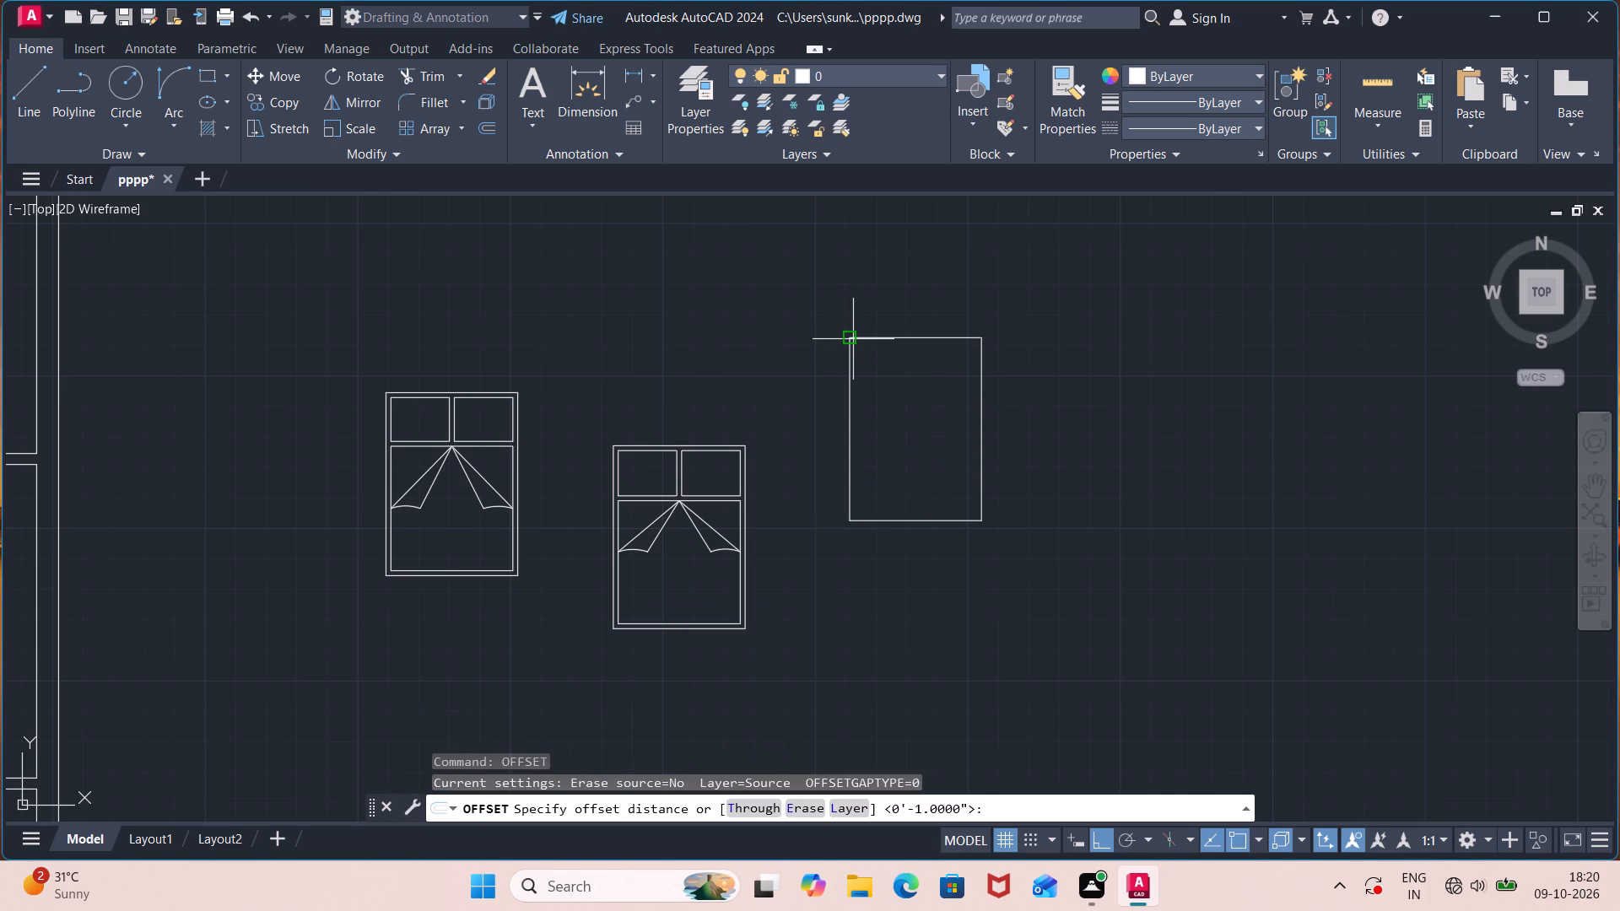
pyautogui.write('2"')
pyautogui.press('Return')
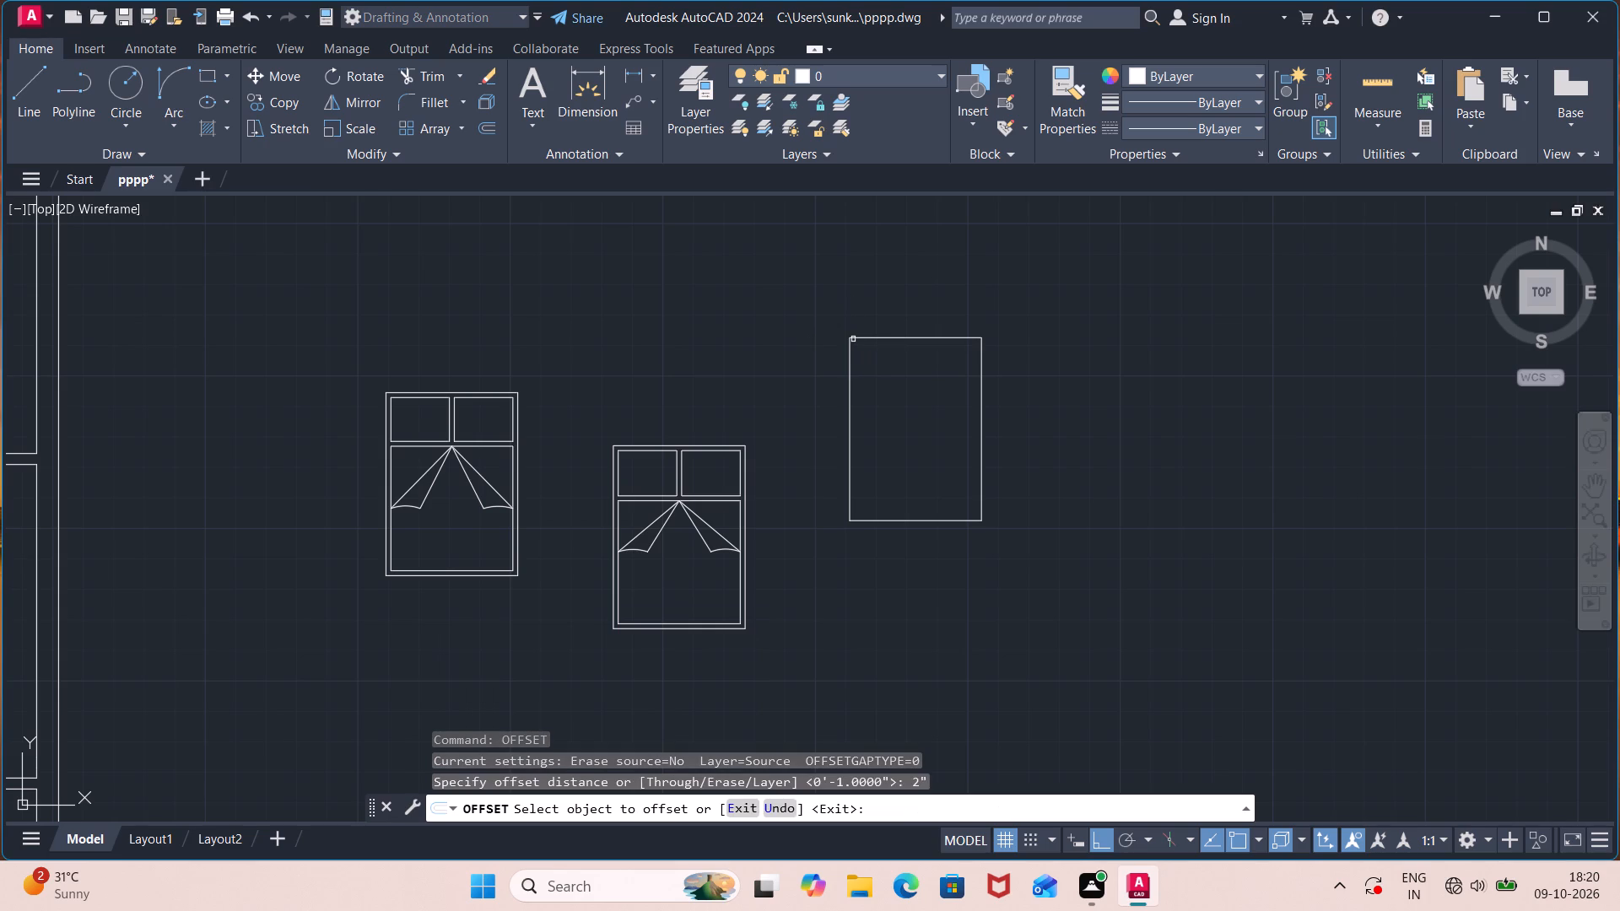
pyautogui.click(915, 338)
pyautogui.click(917, 407)
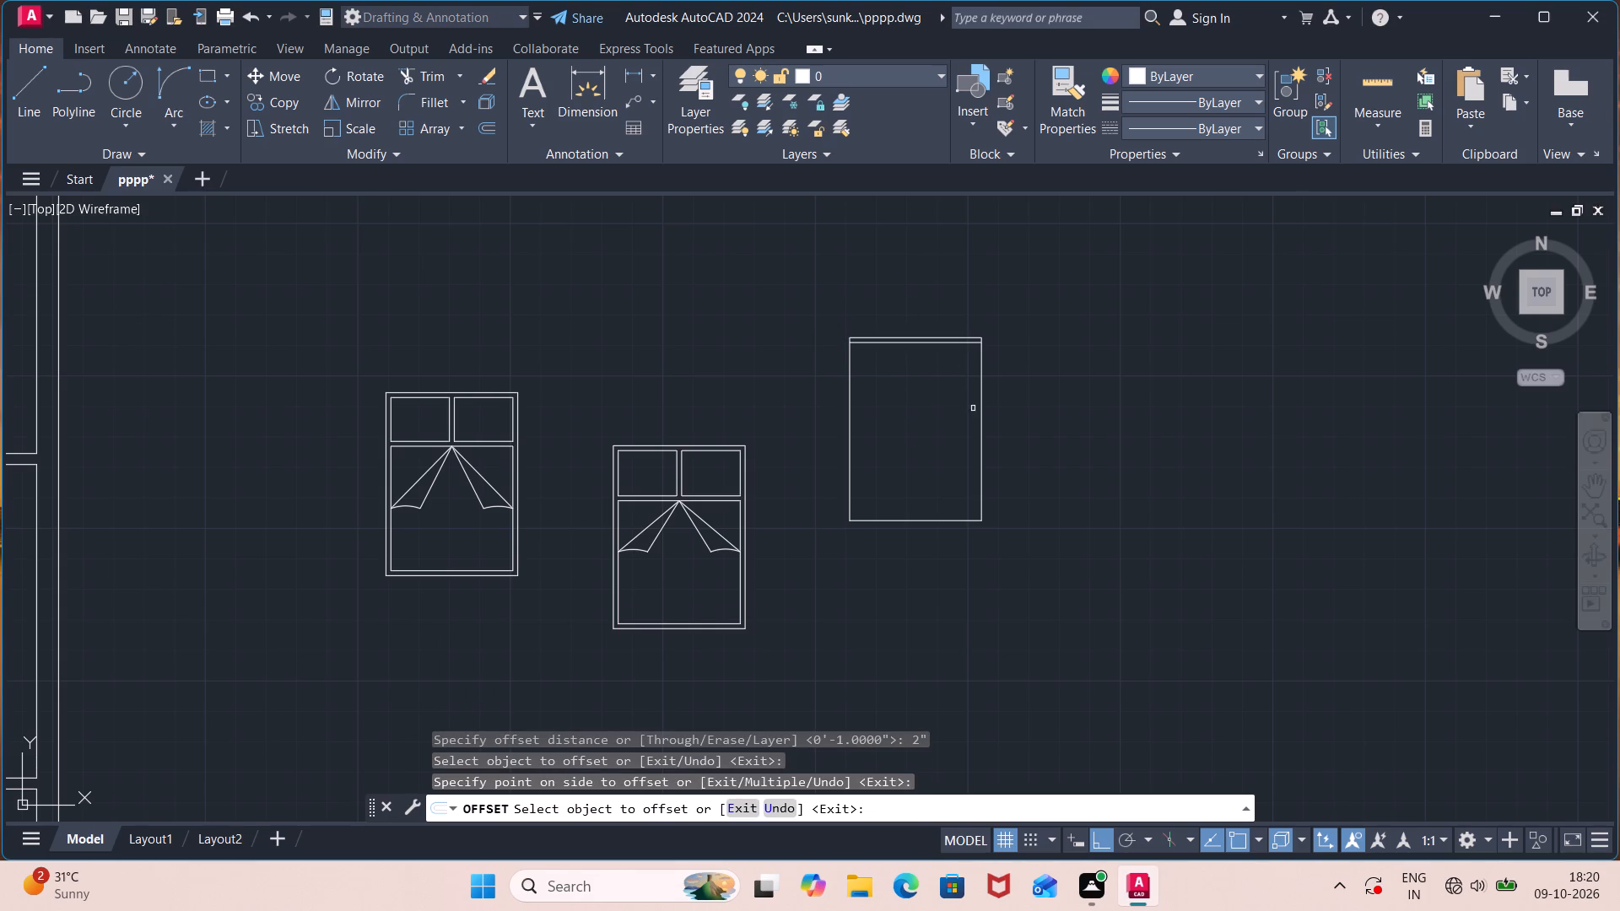
pyautogui.click(980, 416)
pyautogui.click(958, 423)
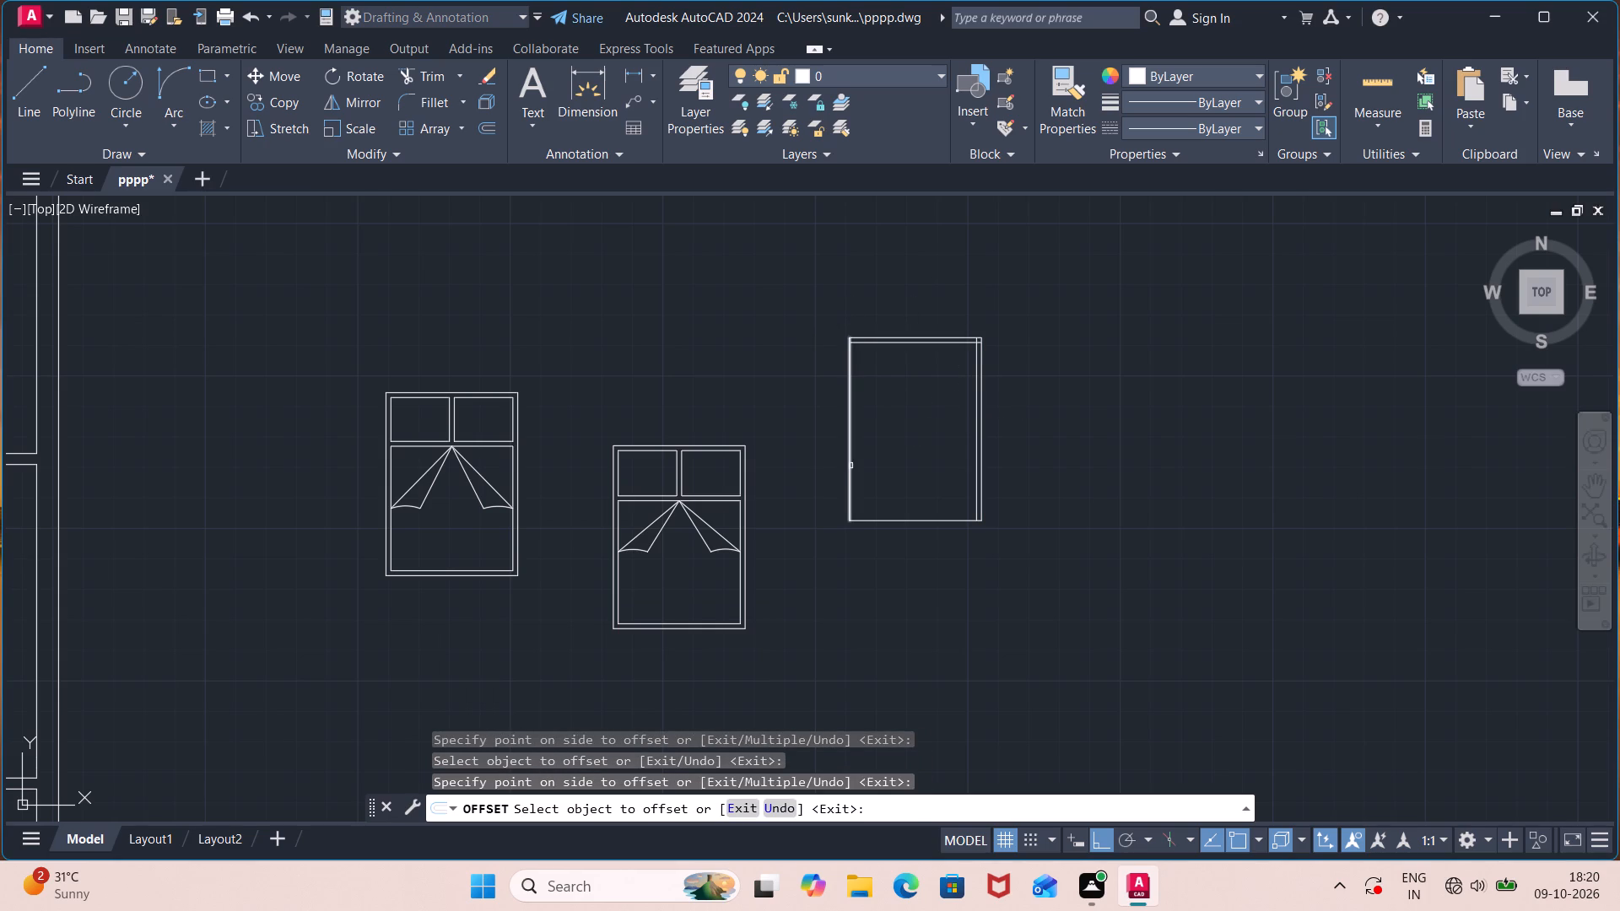
pyautogui.click(850, 466)
pyautogui.click(870, 466)
pyautogui.click(899, 521)
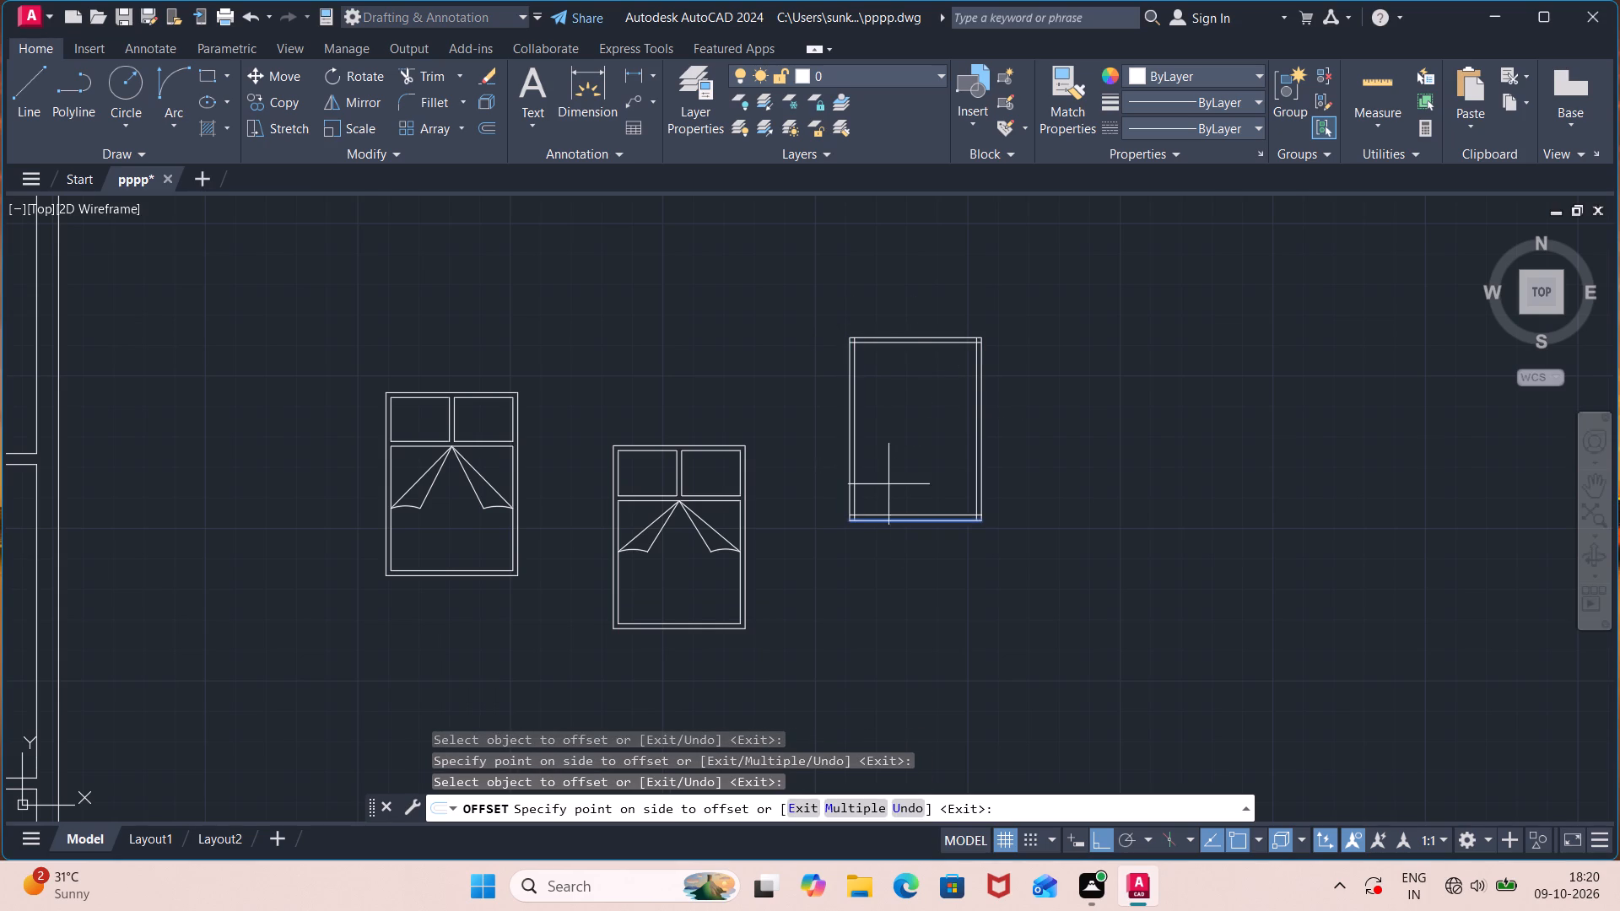
pyautogui.click(888, 483)
pyautogui.scroll(2, 883, 486)
pyautogui.scroll(-1, 926, 428)
pyautogui.moveTo(928, 419); pyautogui.dragTo(927, 567, button='middle')
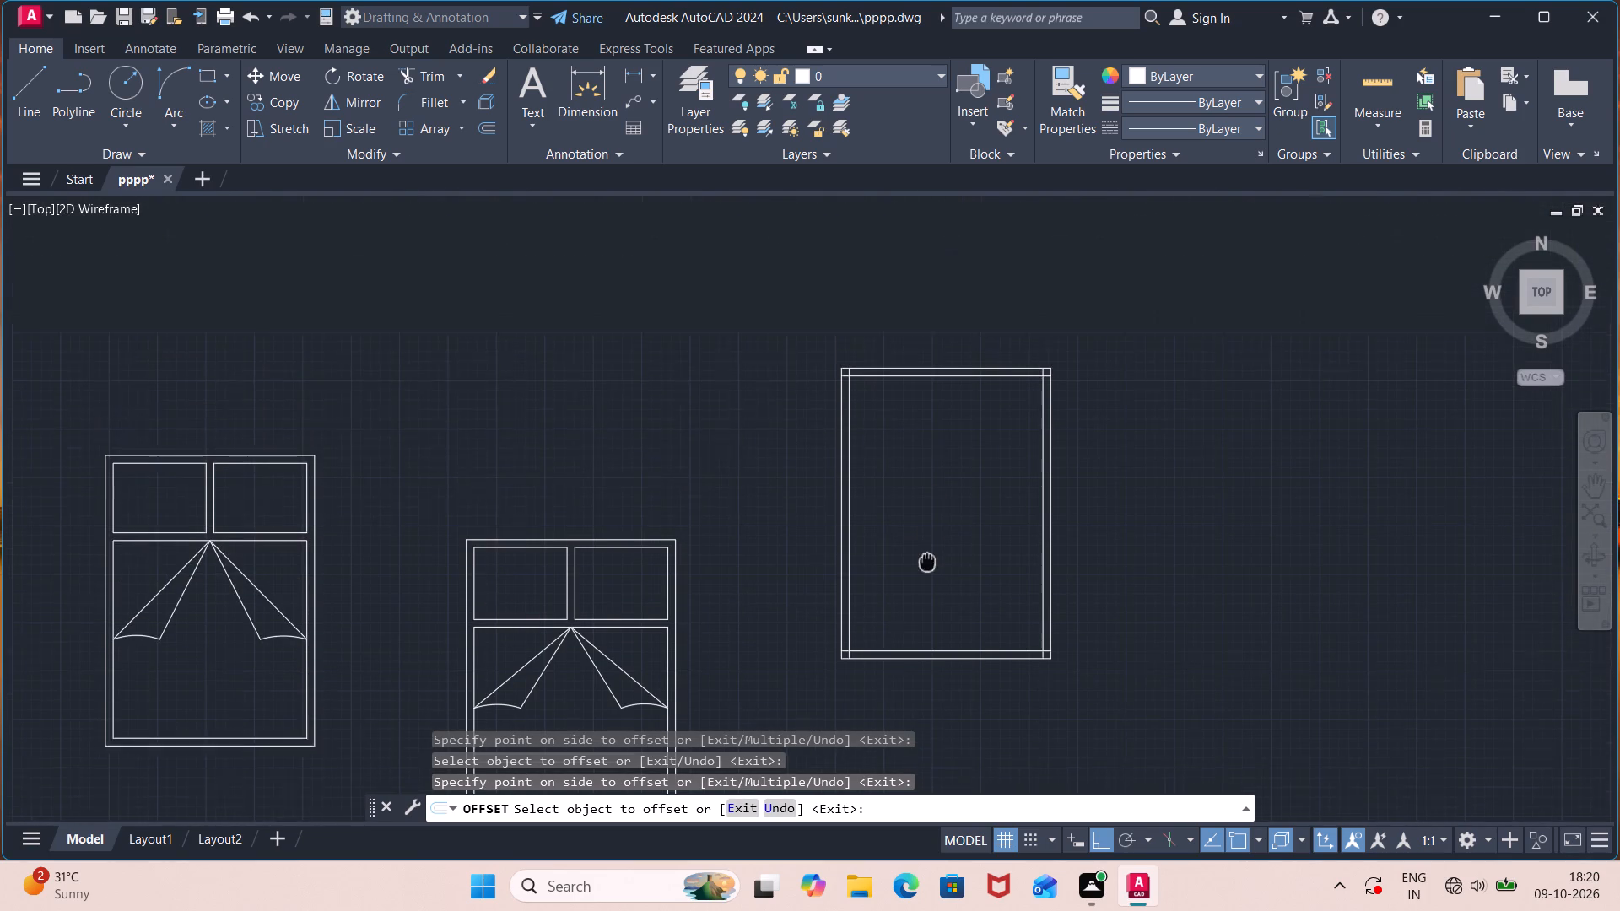
pyautogui.moveTo(927, 567); pyautogui.dragTo(931, 580, button='middle')
pyautogui.press('Escape')
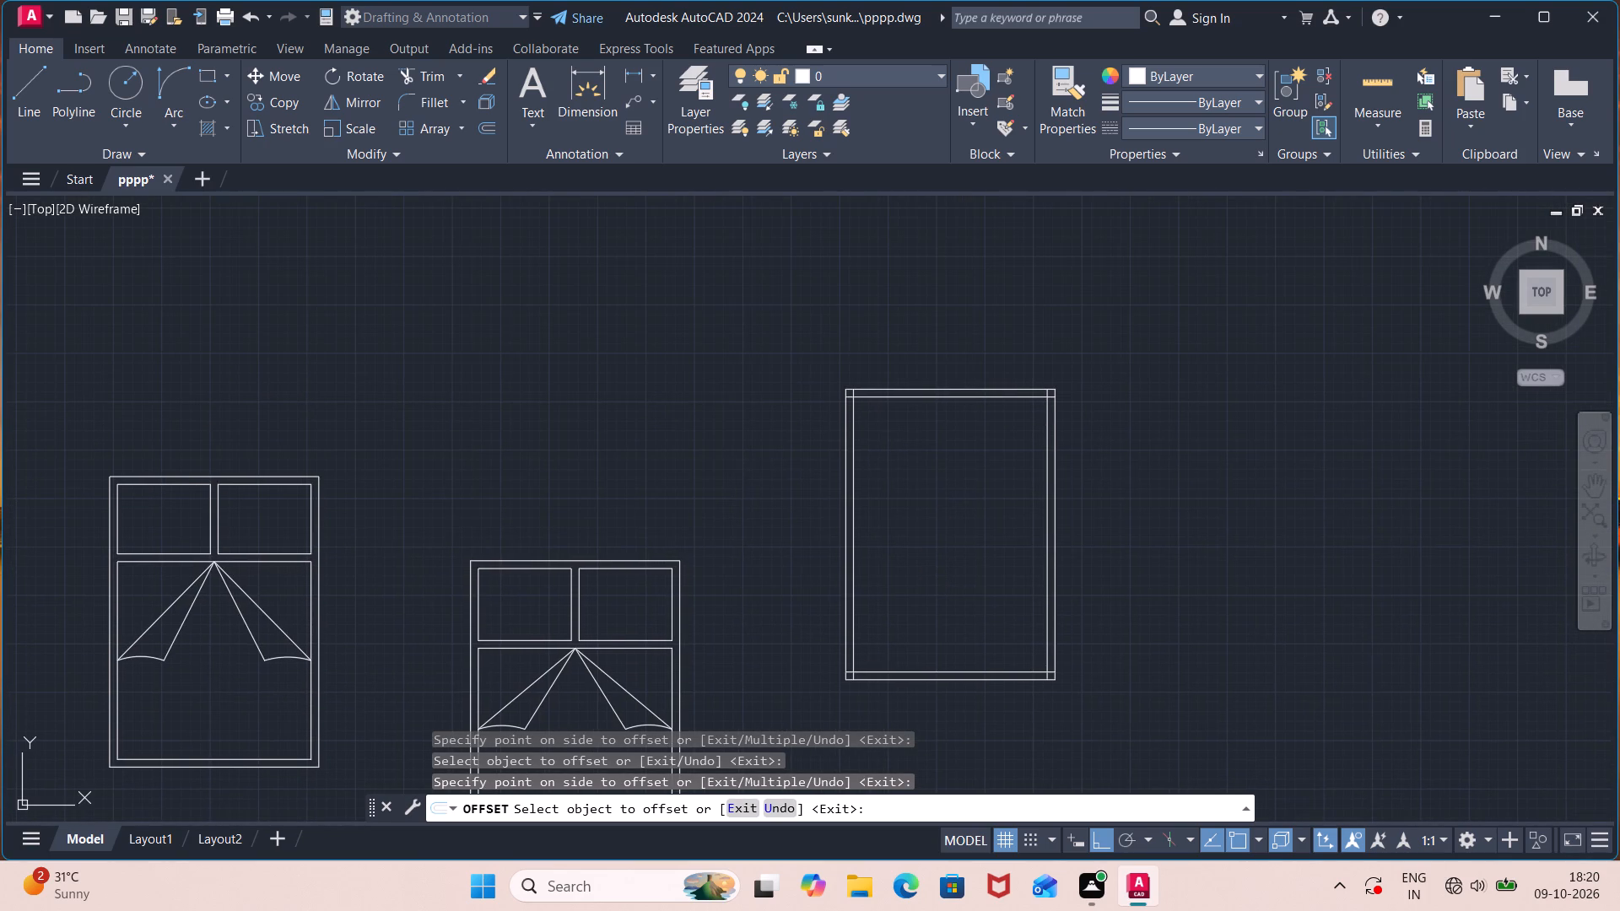
# Trim the overlapping ends of the inner frame lines at all four corners of the third rectangle.
pyautogui.write('tr')
pyautogui.press('Return')
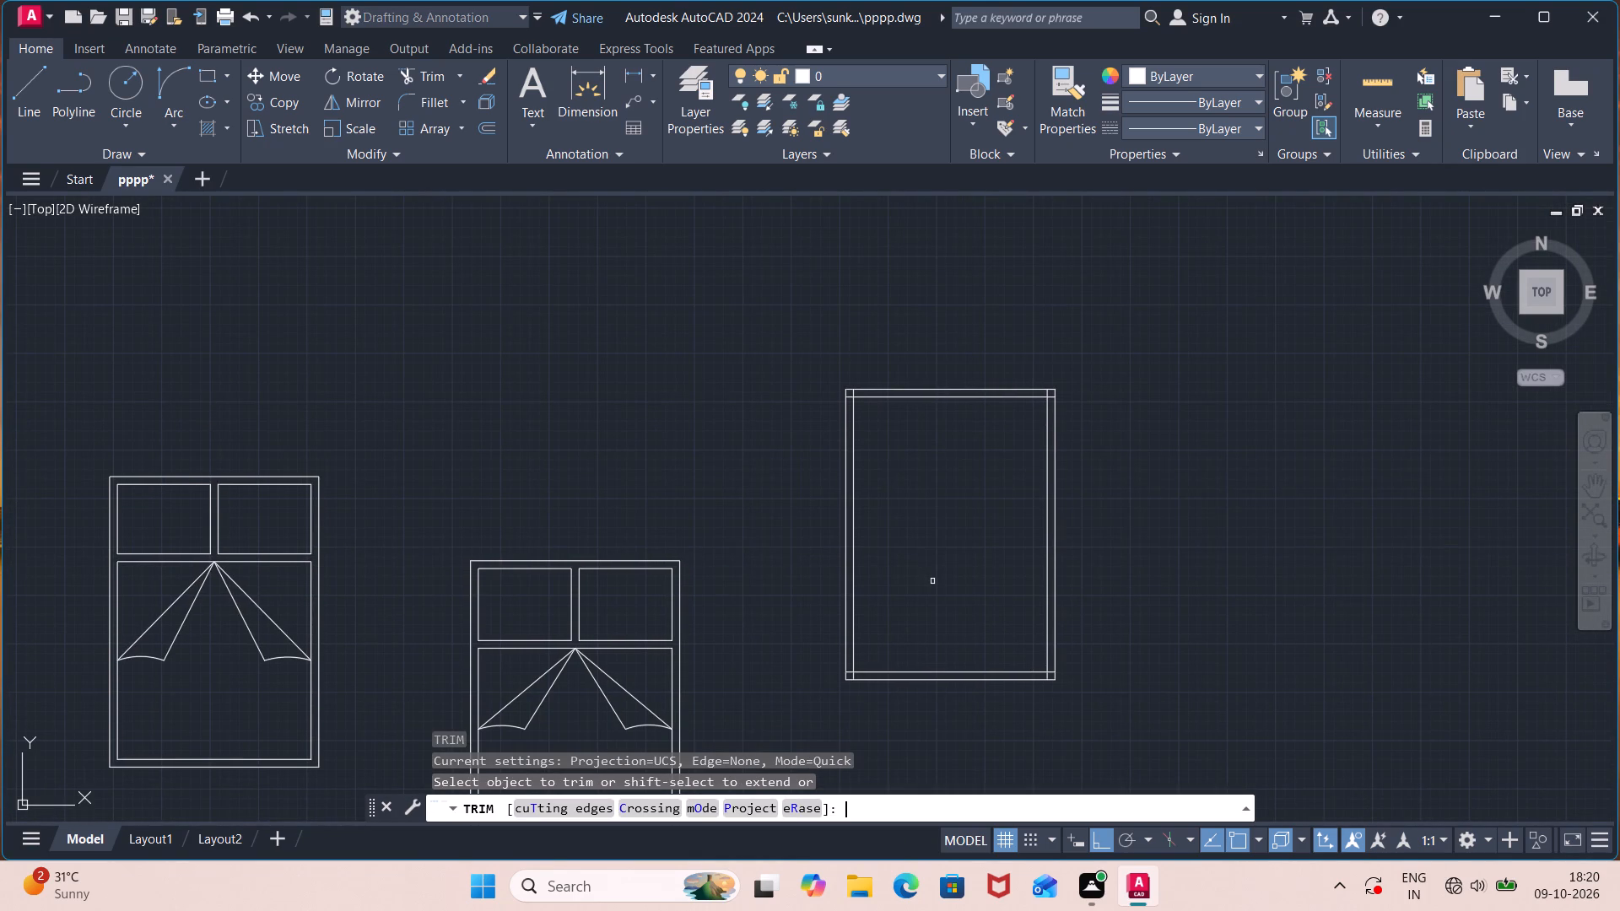
pyautogui.scroll(2, 807, 385)
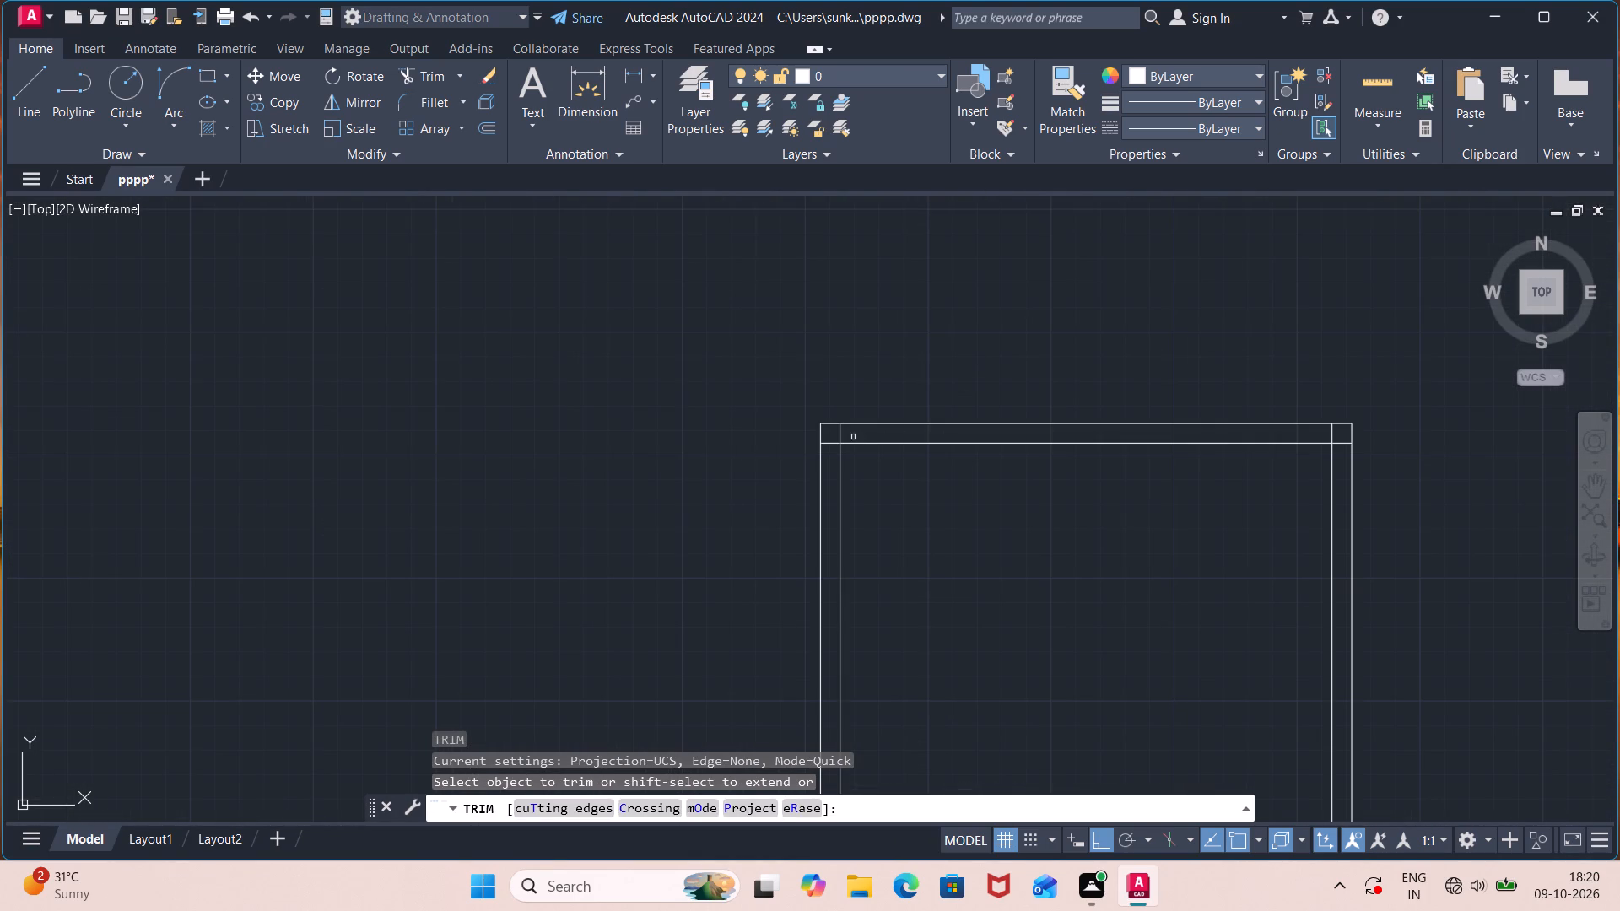
pyautogui.click(841, 431)
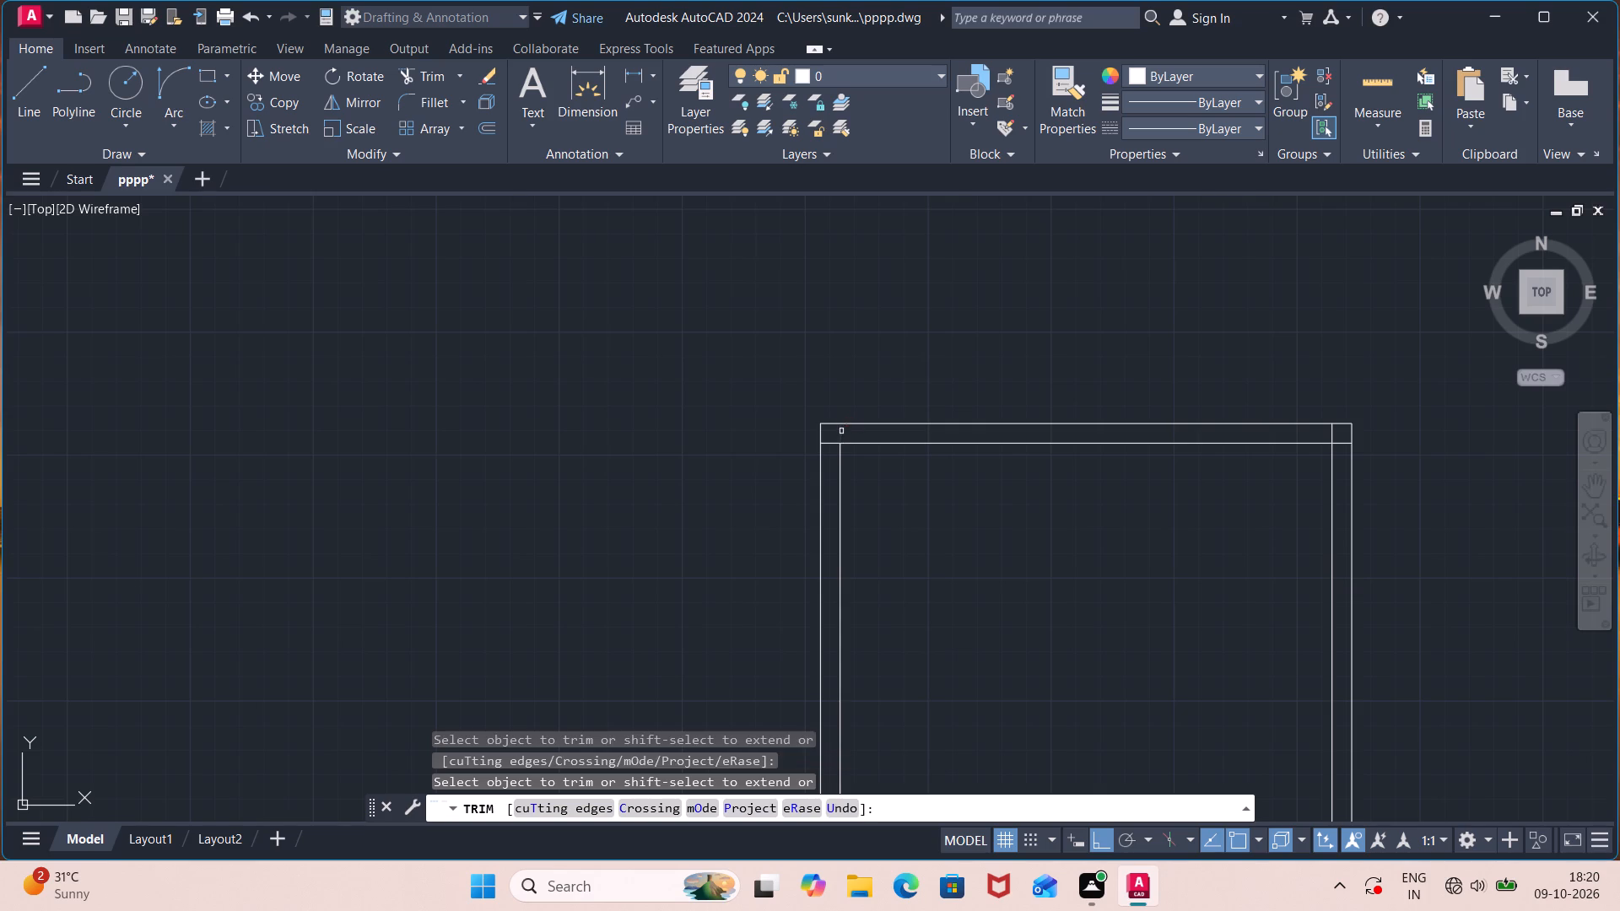
pyautogui.click(830, 439)
pyautogui.click(828, 449)
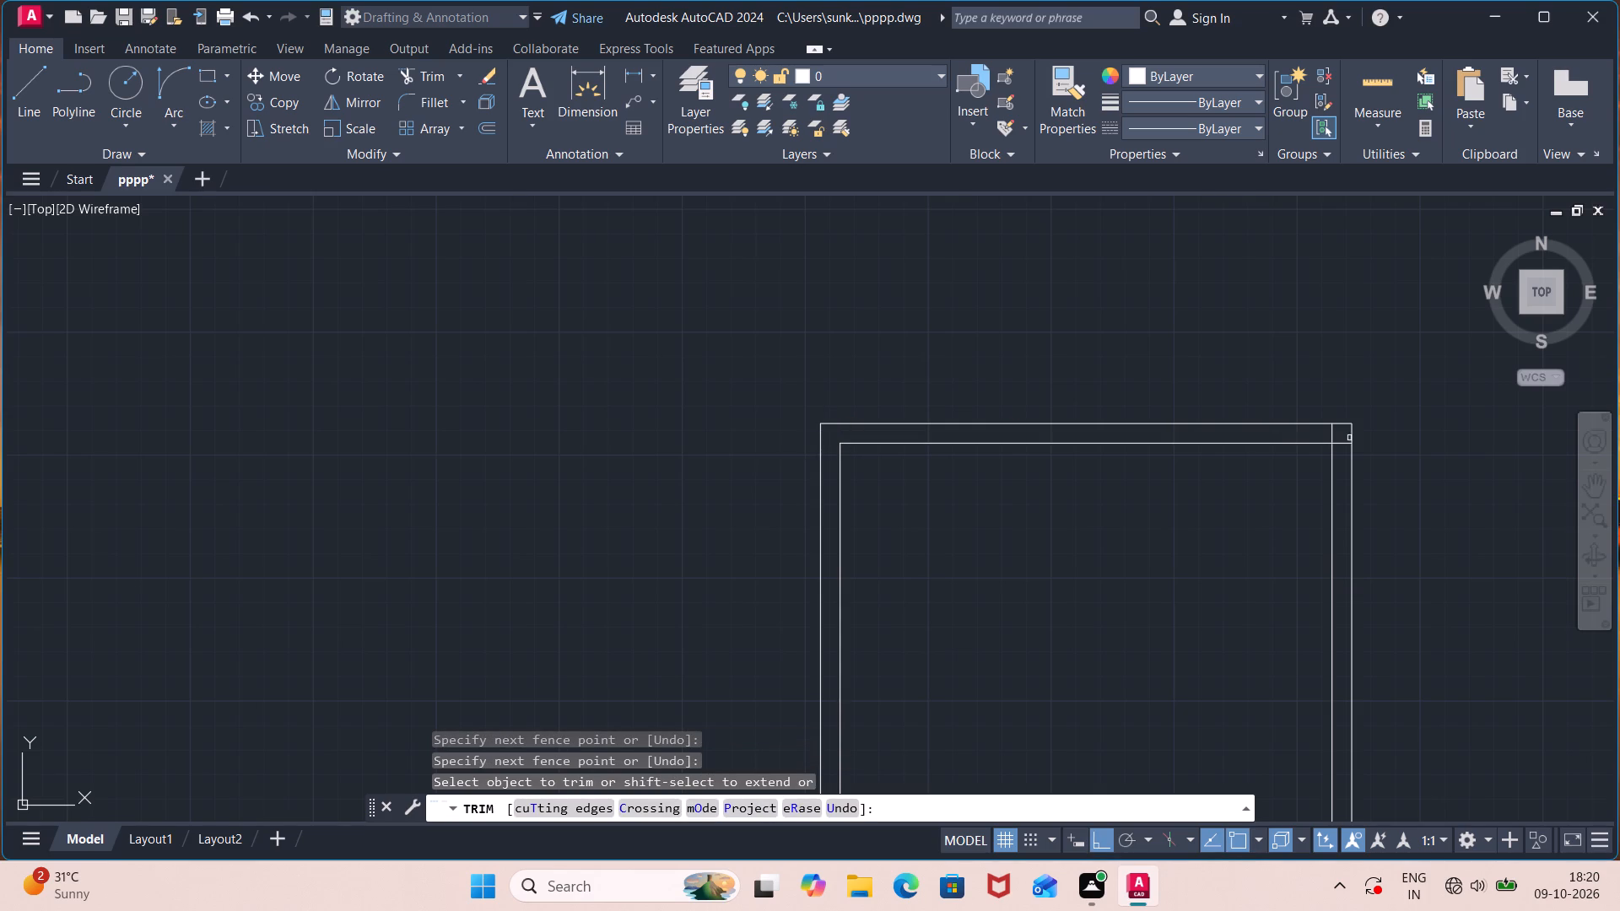
pyautogui.click(1341, 441)
pyautogui.click(1331, 437)
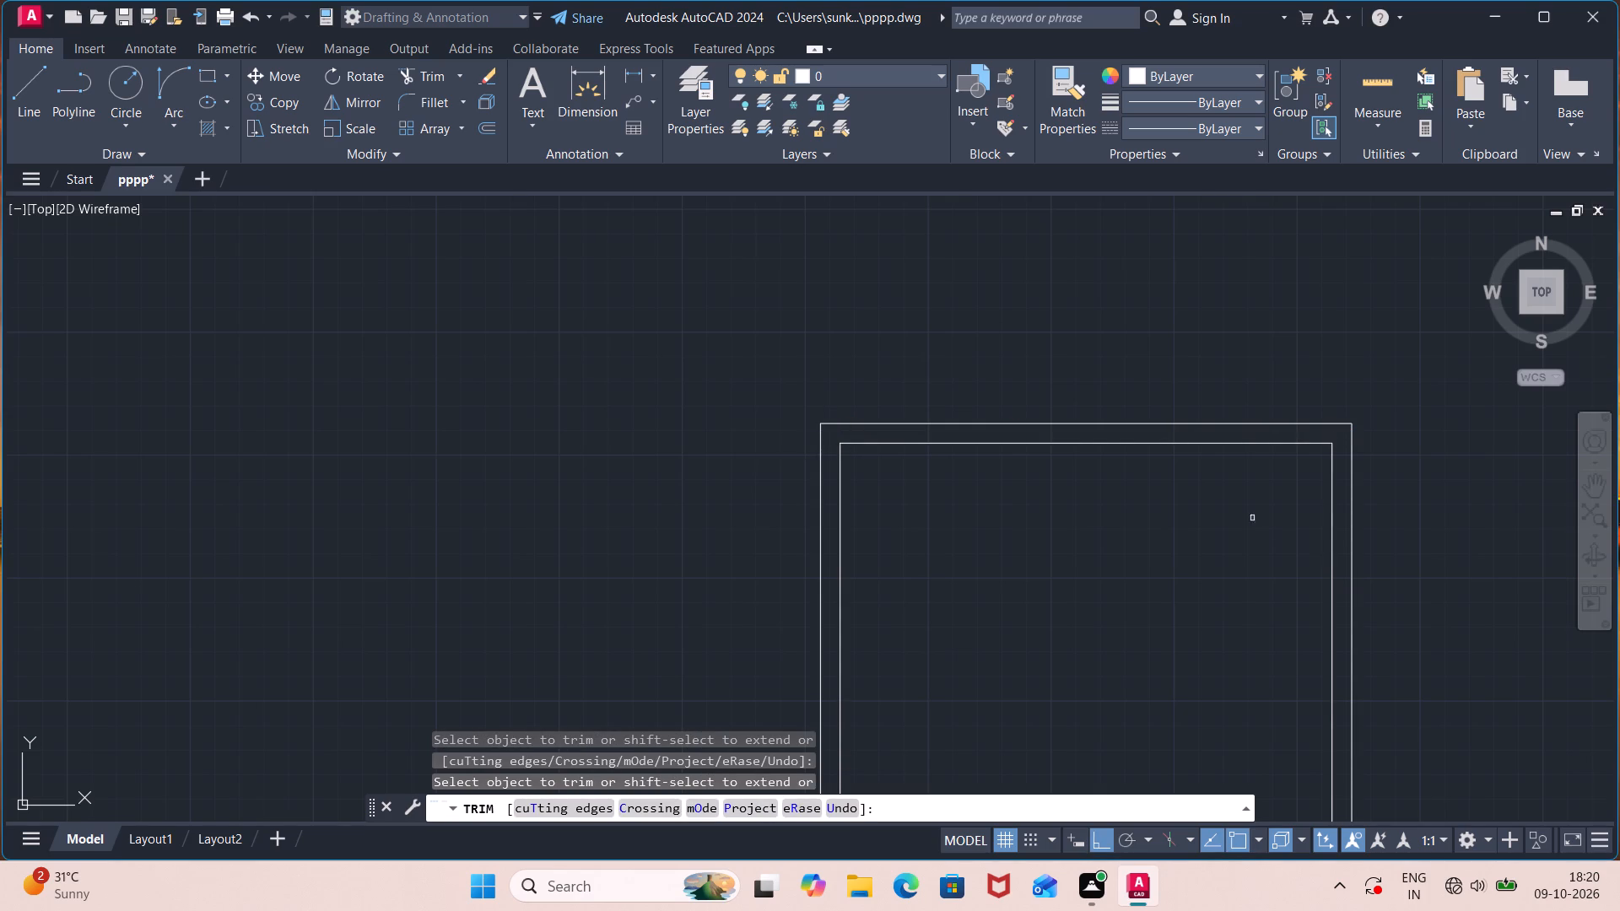
pyautogui.scroll(-2, 1217, 544)
pyautogui.moveTo(1186, 592); pyautogui.dragTo(913, 331, button='middle')
pyautogui.scroll(2, 997, 532)
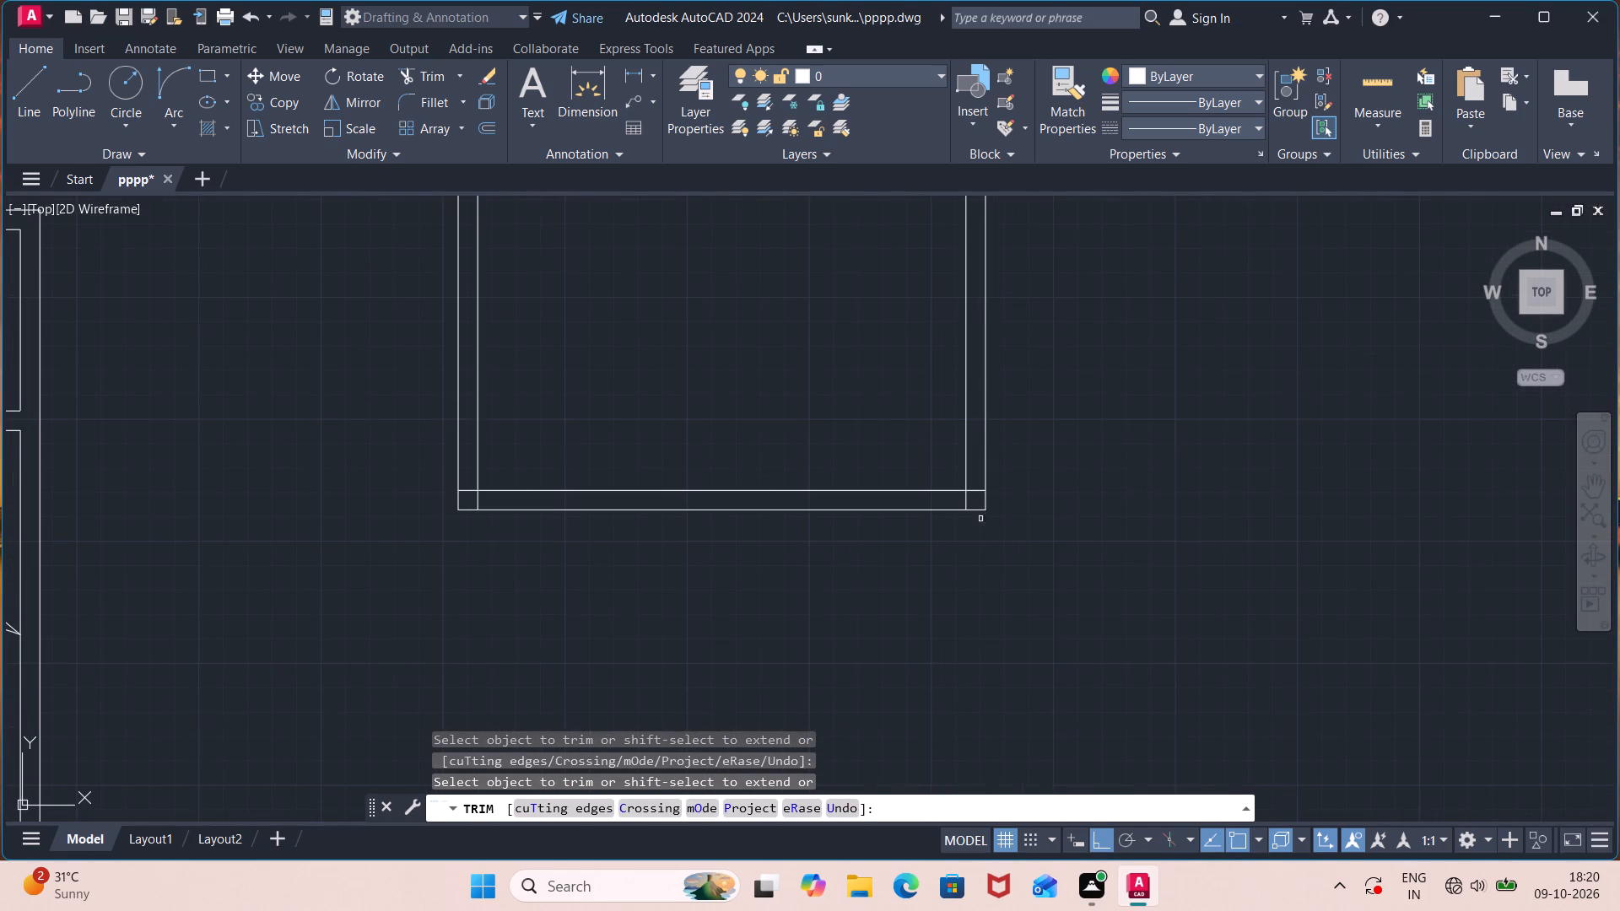
pyautogui.click(977, 488)
pyautogui.click(969, 499)
pyautogui.click(477, 503)
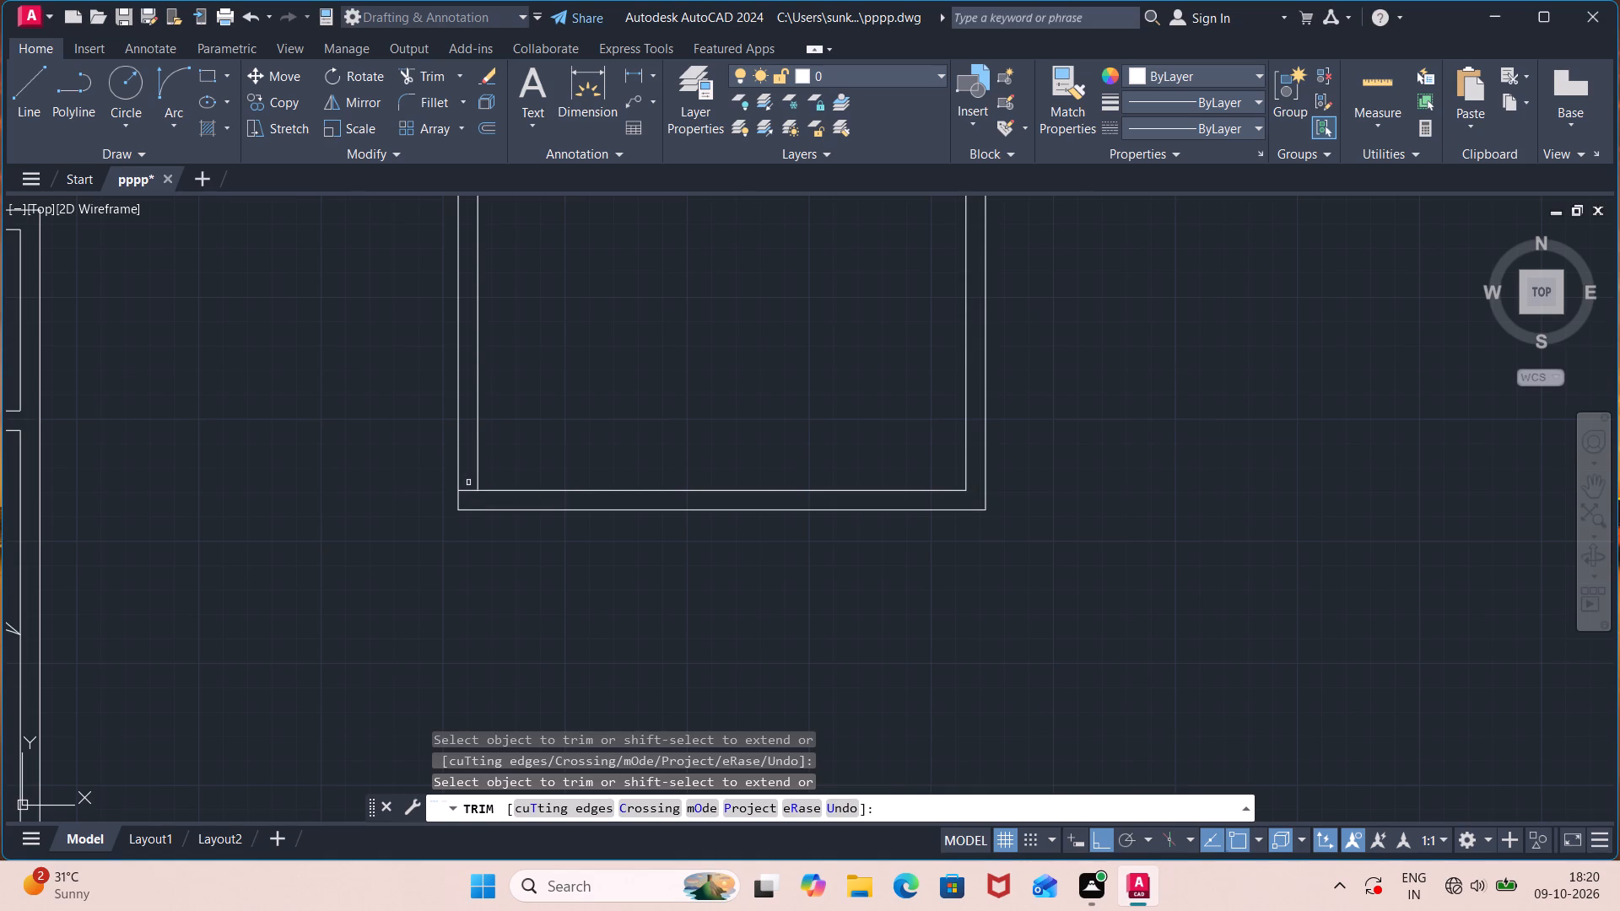
pyautogui.click(468, 482)
pyautogui.click(468, 497)
pyautogui.scroll(-2, 690, 359)
pyautogui.moveTo(761, 366); pyautogui.dragTo(847, 624, button='middle')
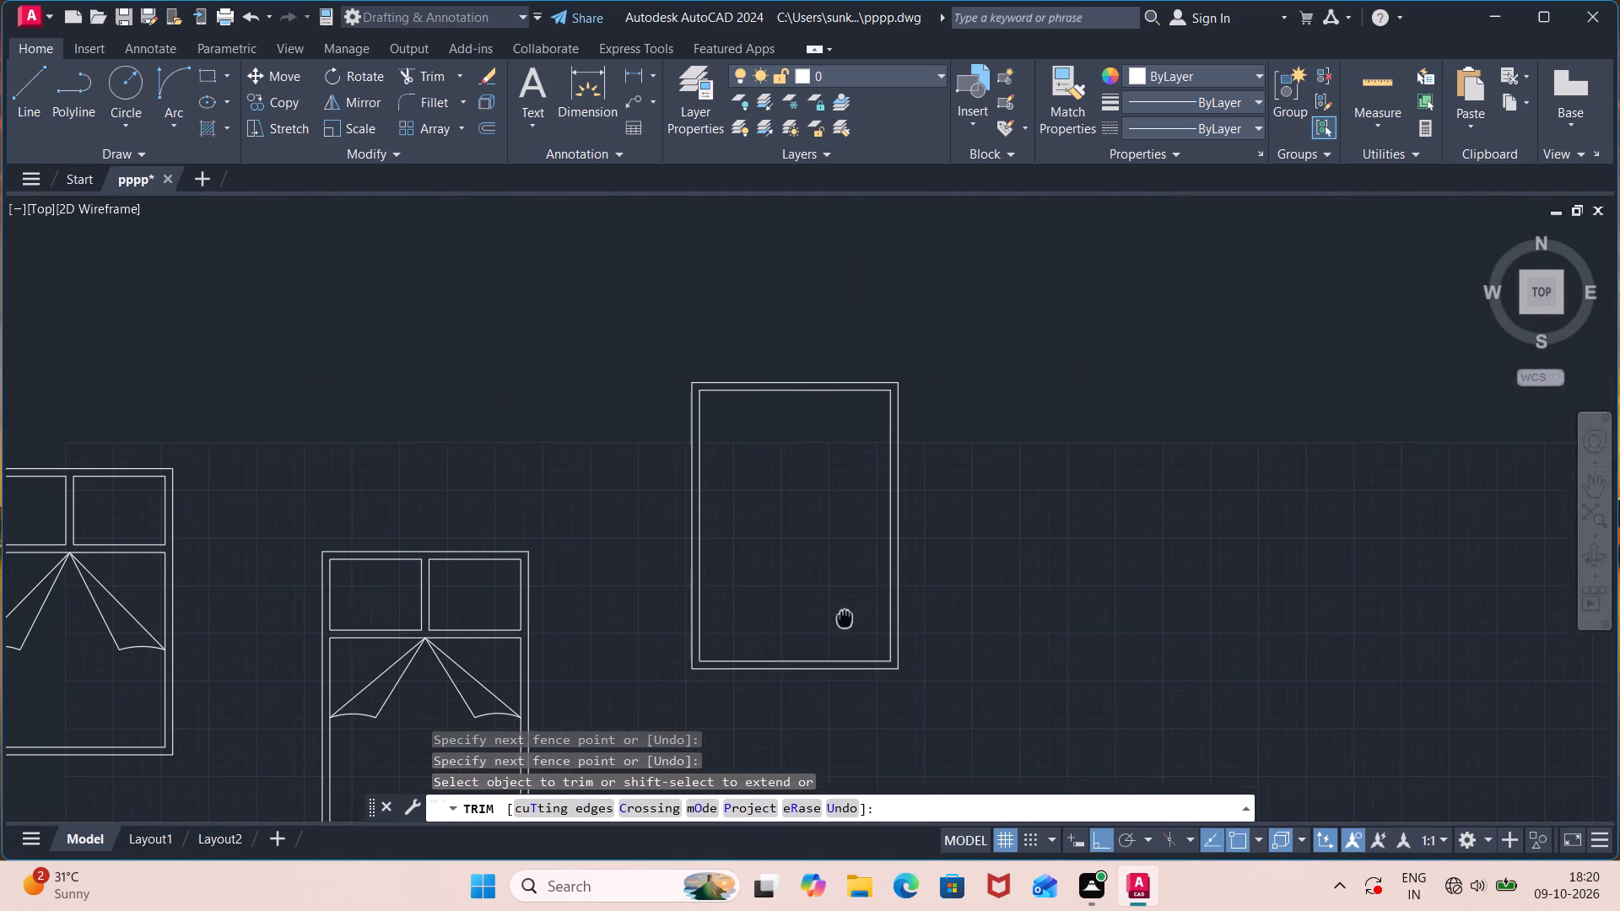
pyautogui.moveTo(847, 624); pyautogui.dragTo(848, 626, button='middle')
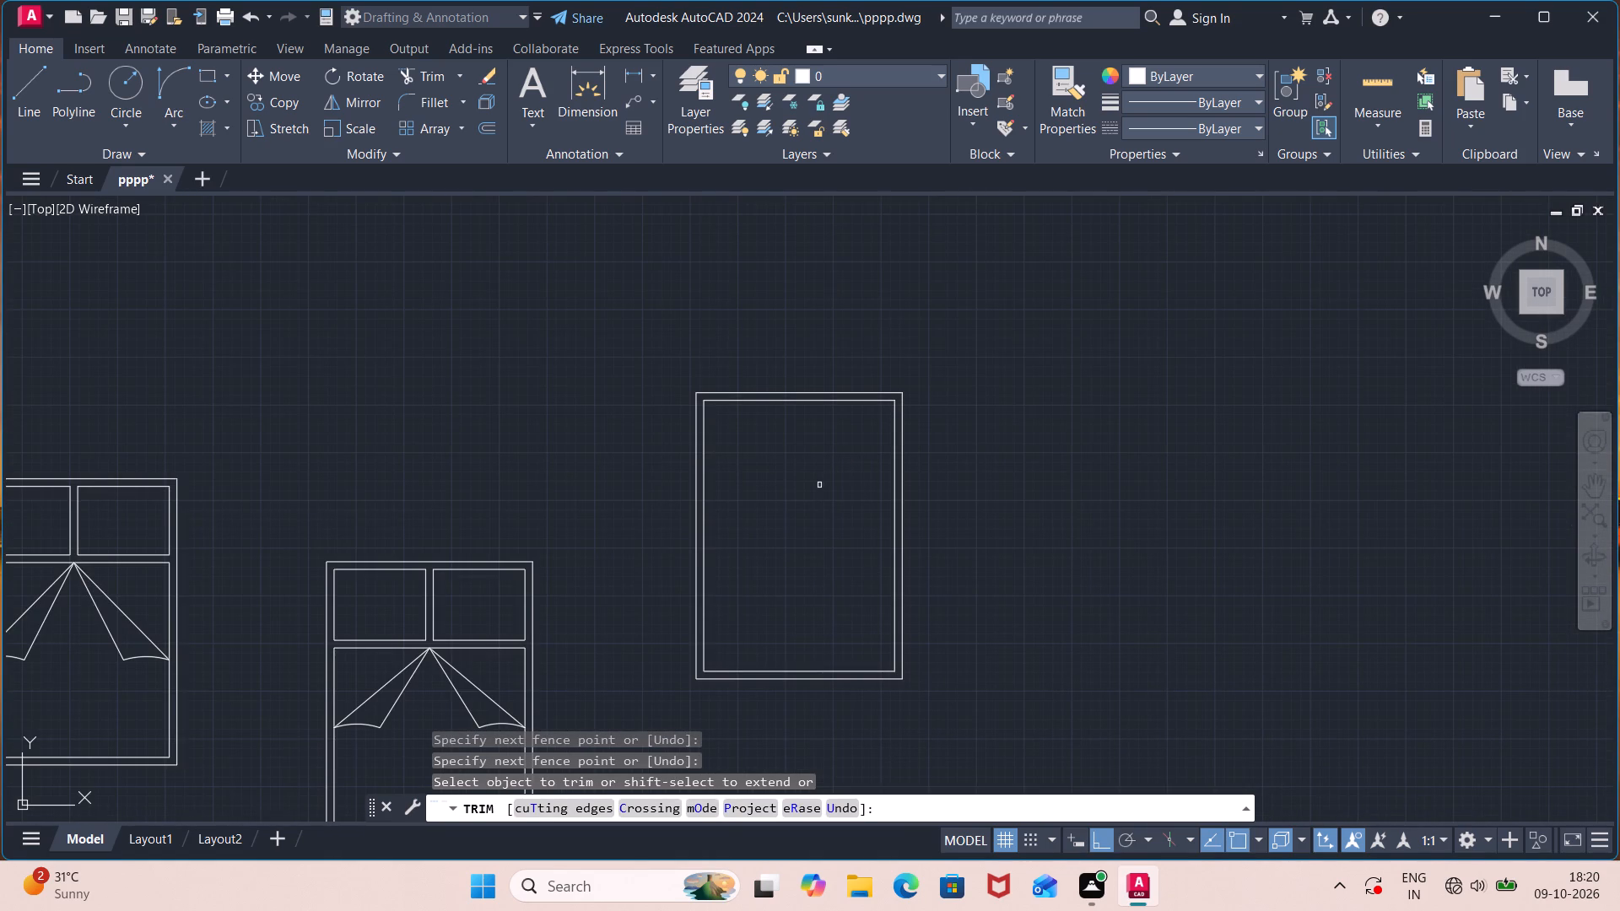
pyautogui.press('Escape')
# Draw a horizontal line across the upper part of the third element, between its outer left and right sides.
pyautogui.press('l')
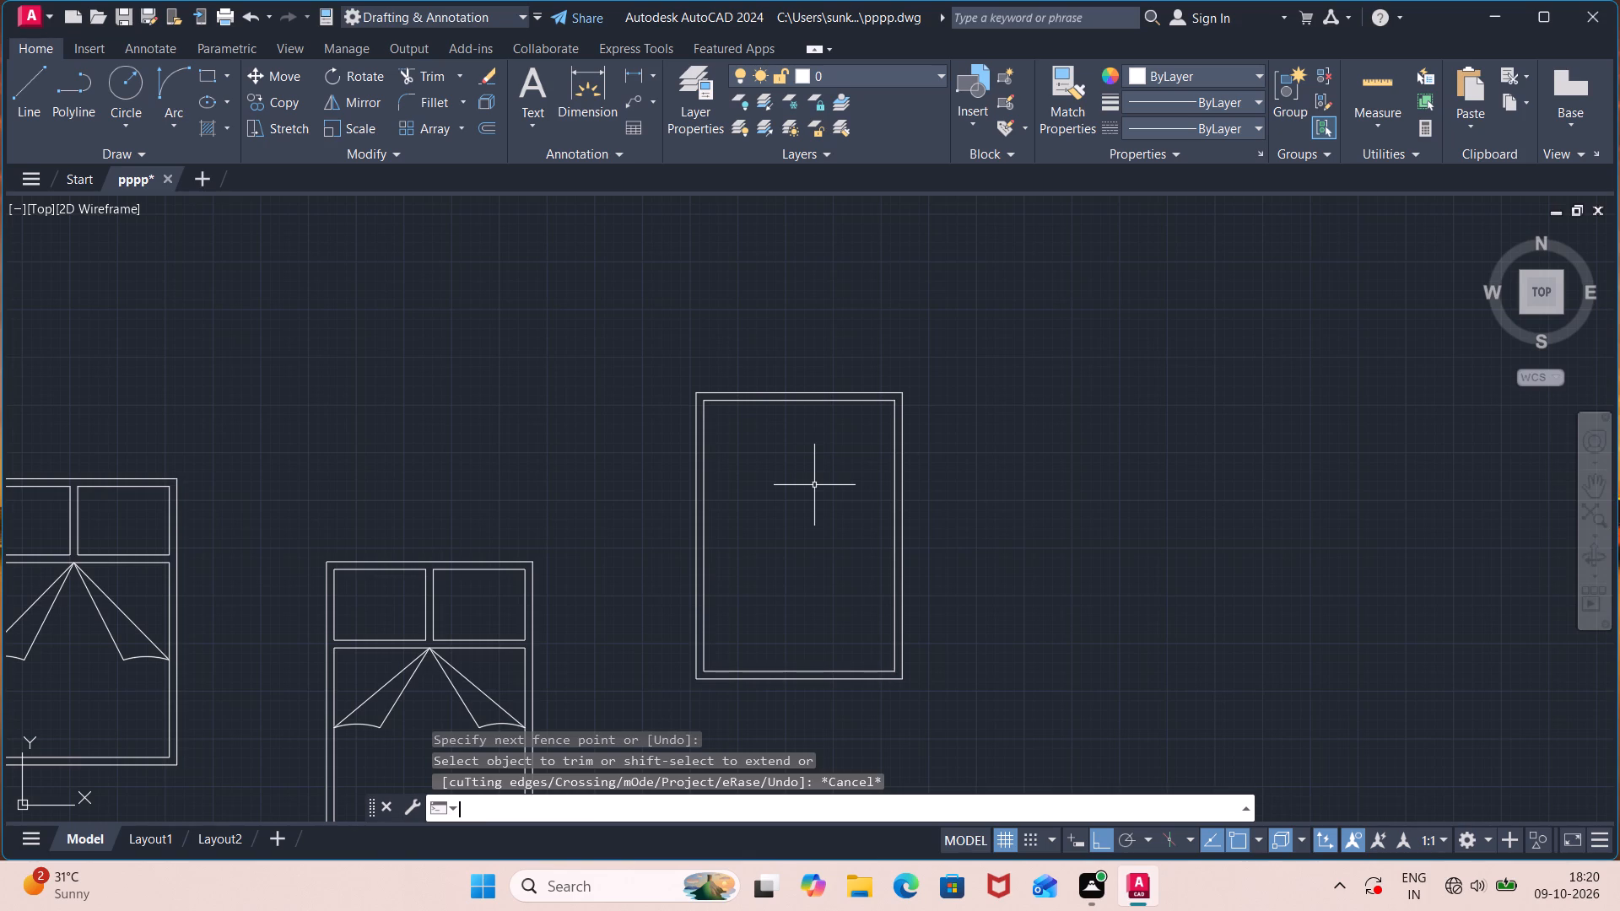
pyautogui.press('Return')
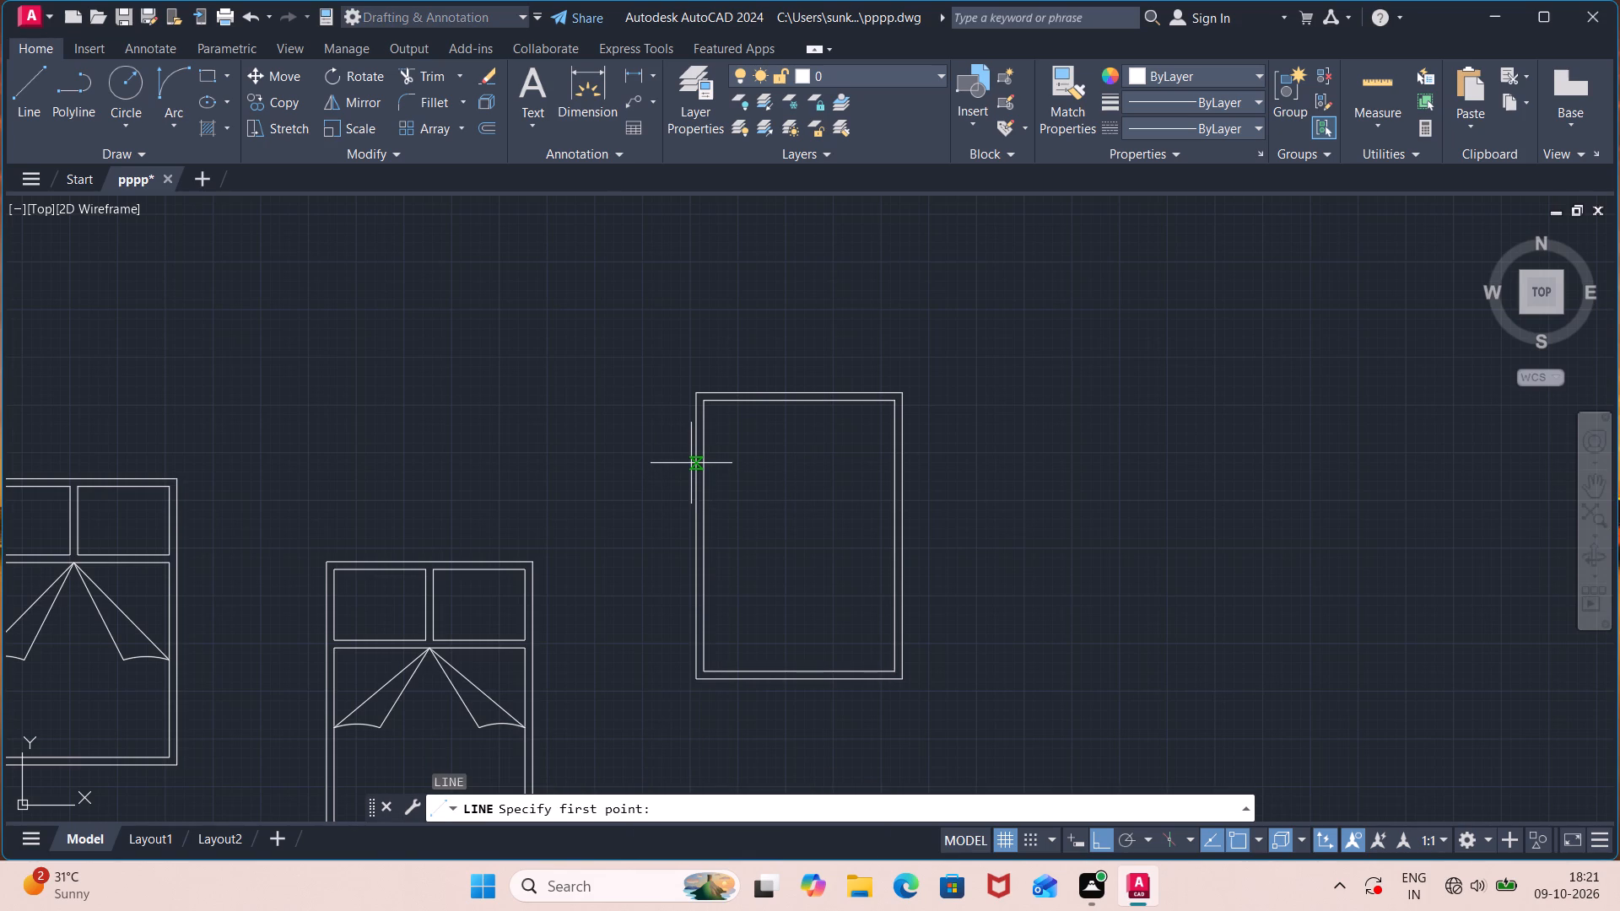
pyautogui.click(691, 466)
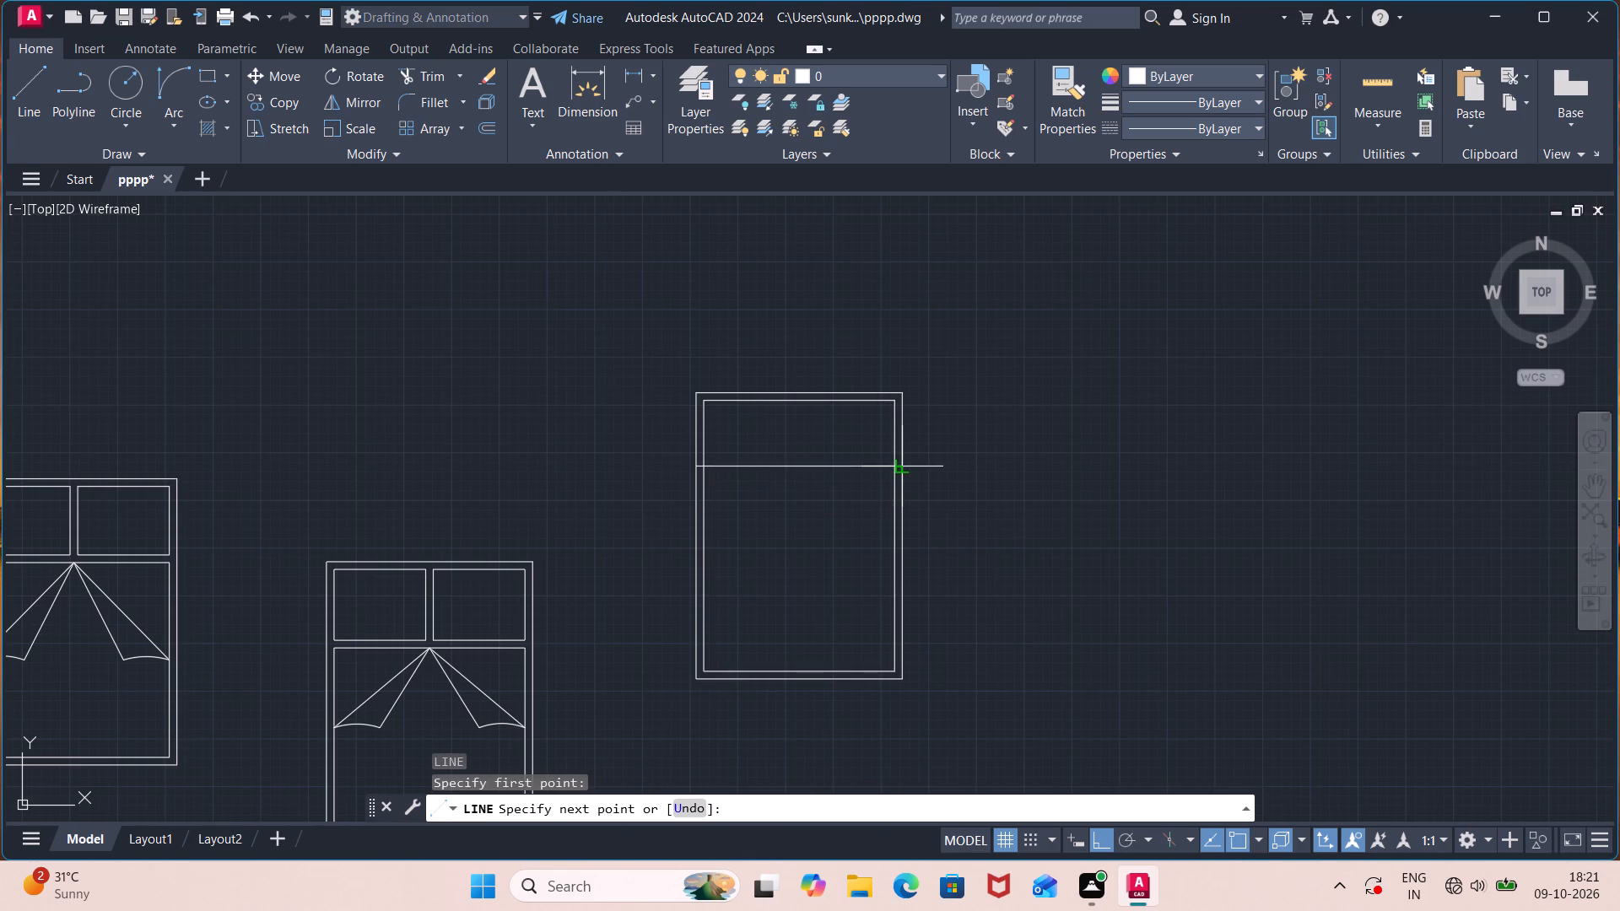
pyautogui.click(900, 468)
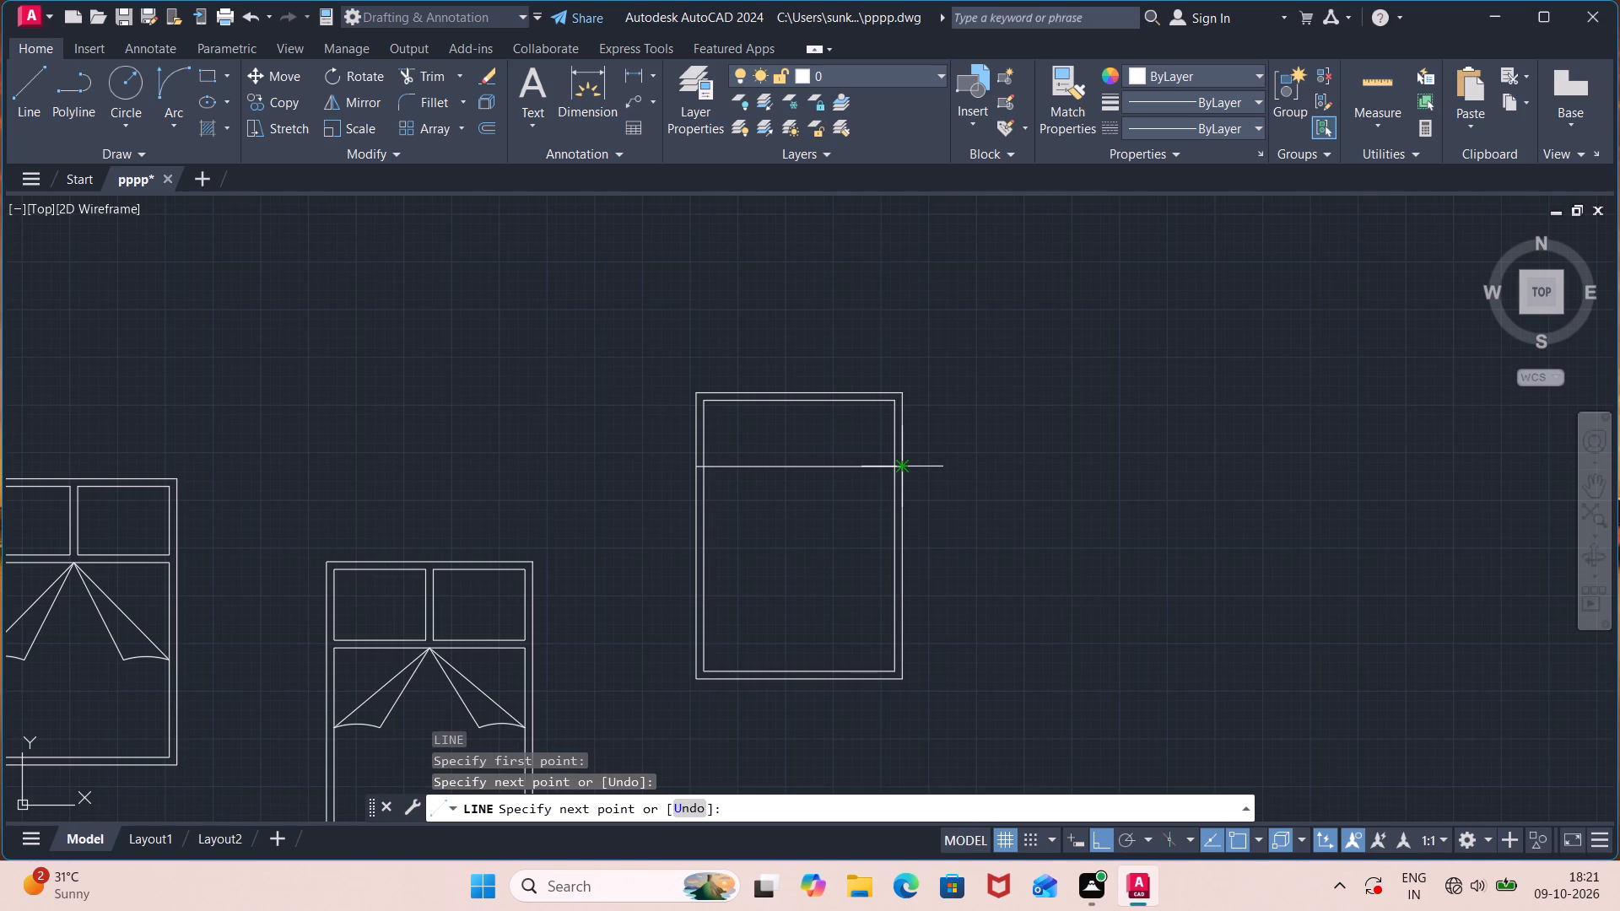
pyautogui.press('Escape')
# Offset the third element's horizontal dividing line 2" downward to make a rail.
pyautogui.write('off')
pyautogui.press('Return')
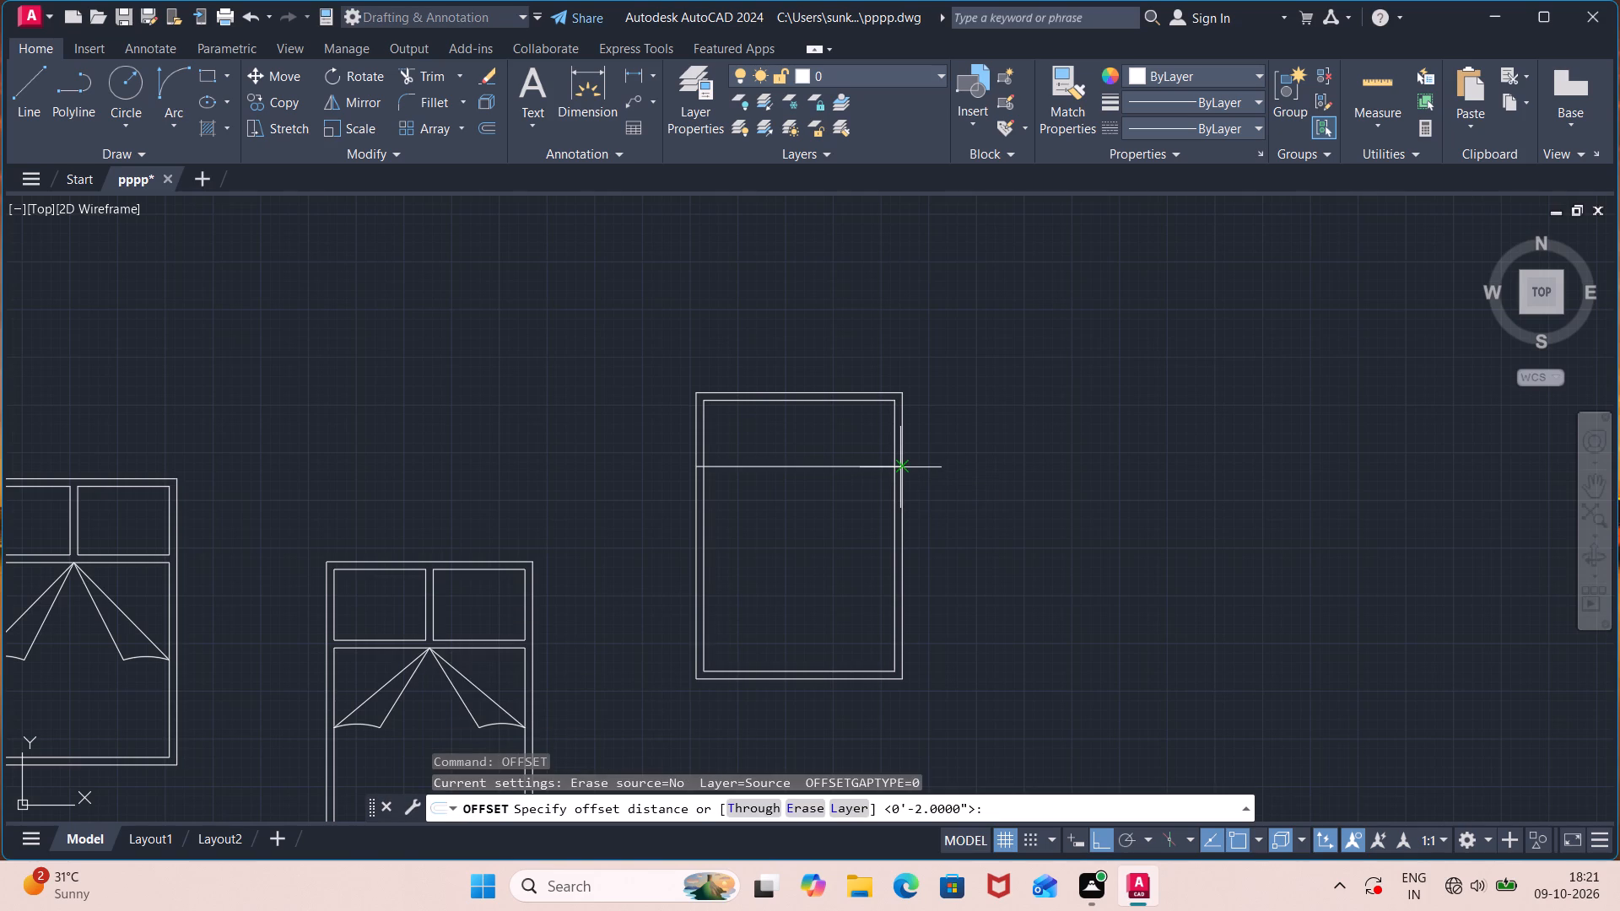
pyautogui.write('2"')
pyautogui.press('Return')
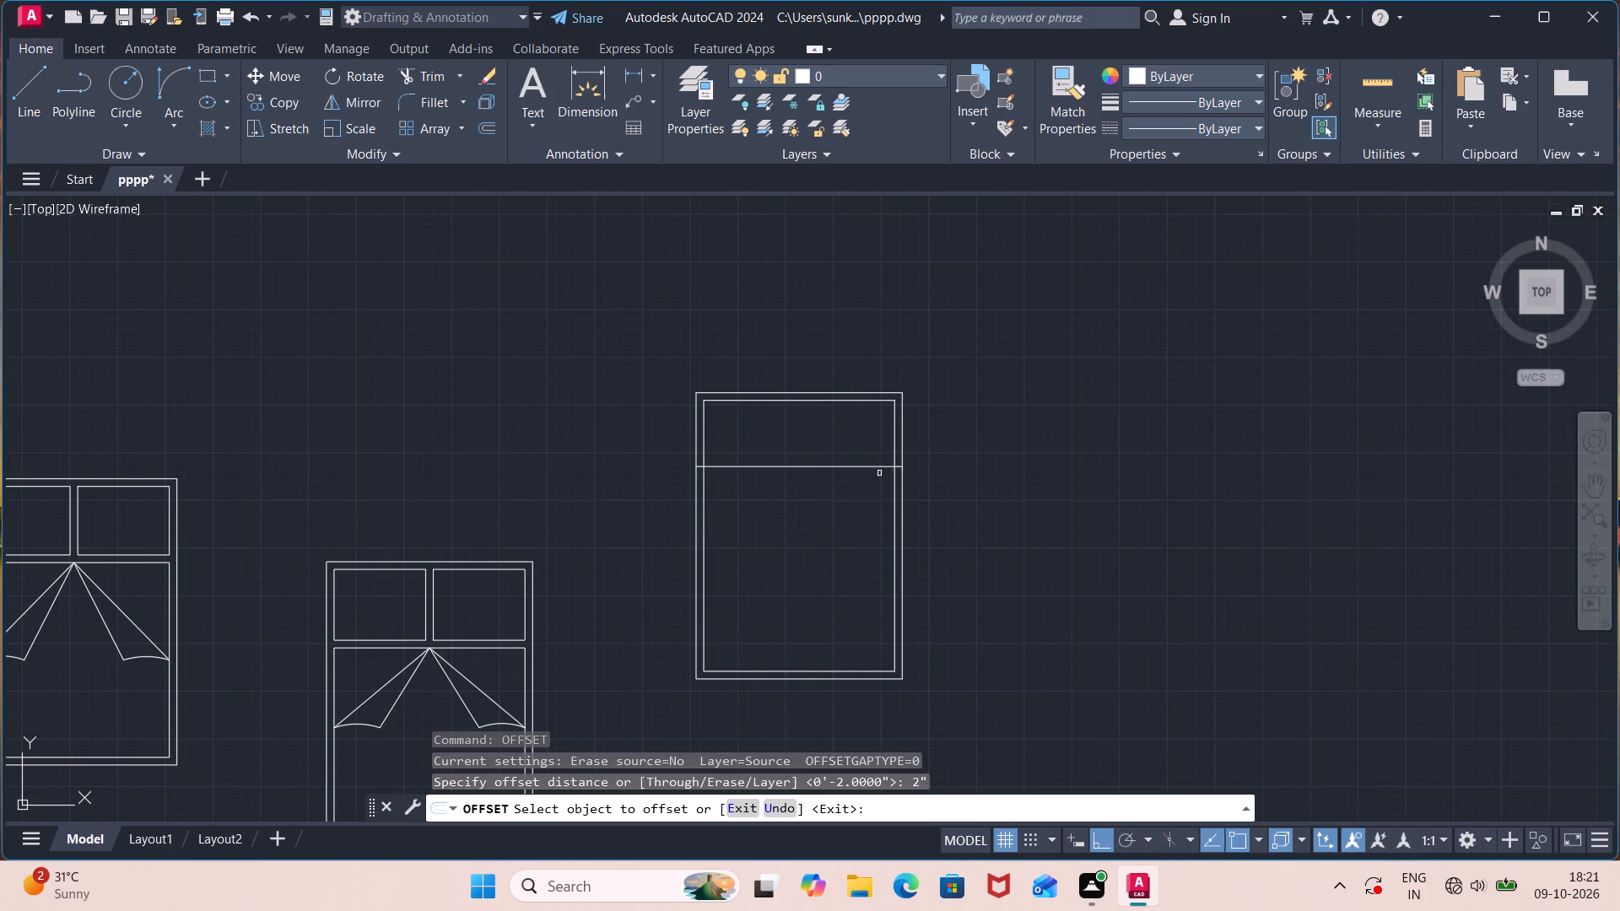
pyautogui.click(872, 466)
pyautogui.click(873, 499)
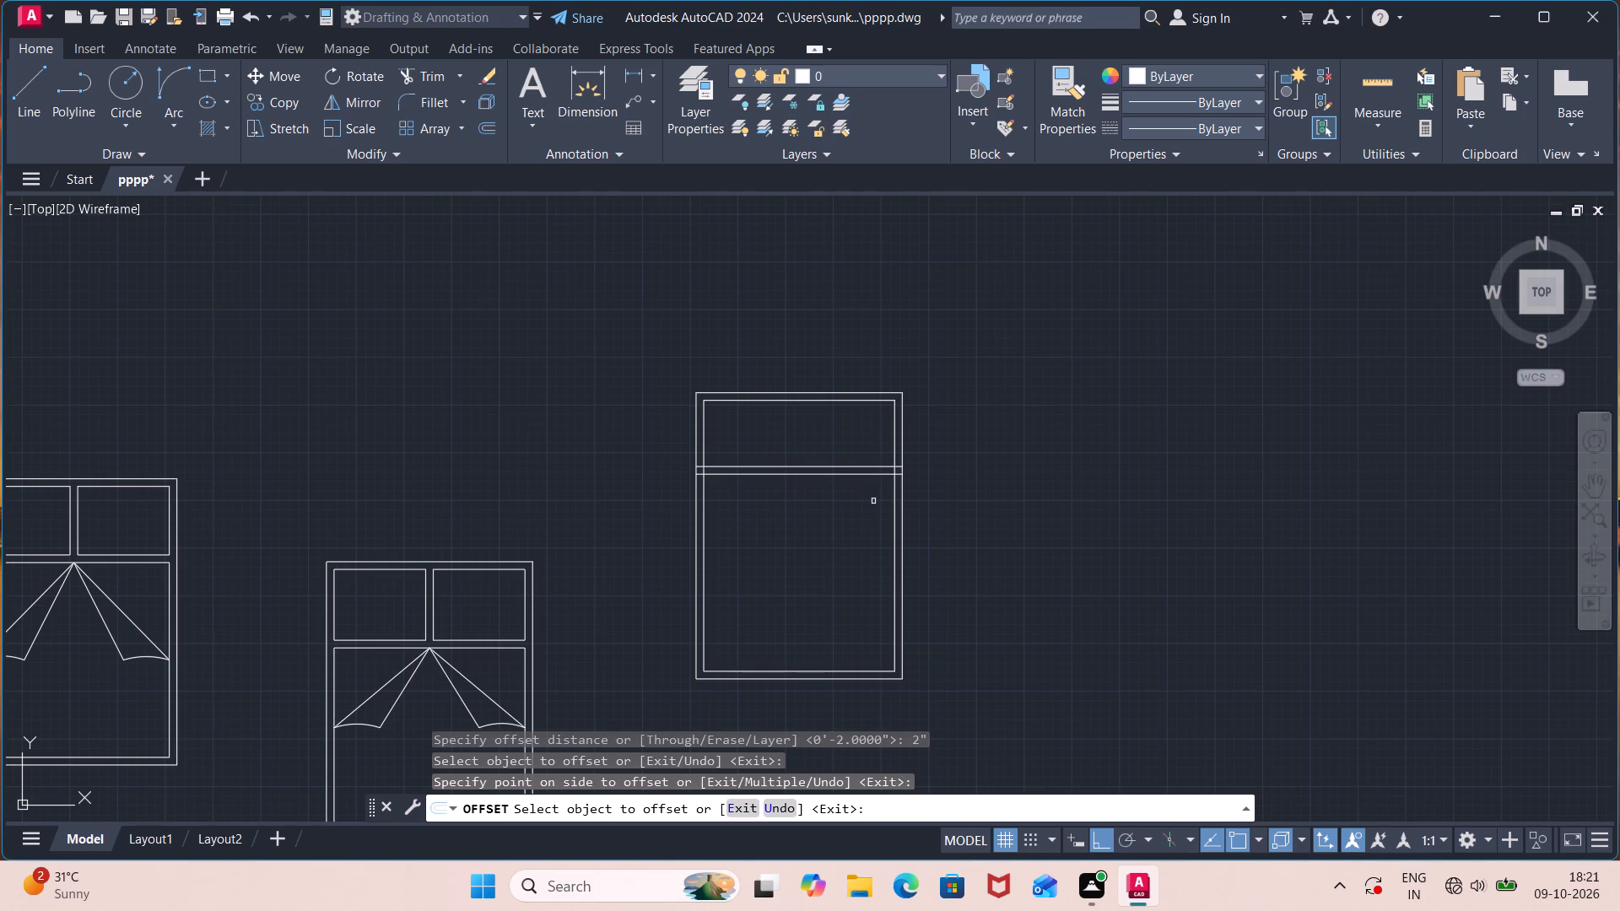
pyautogui.press('Escape')
# Trim the rail line ends between the inner and outer frames, and the inner side lines between the two rail lines.
pyautogui.write('tr')
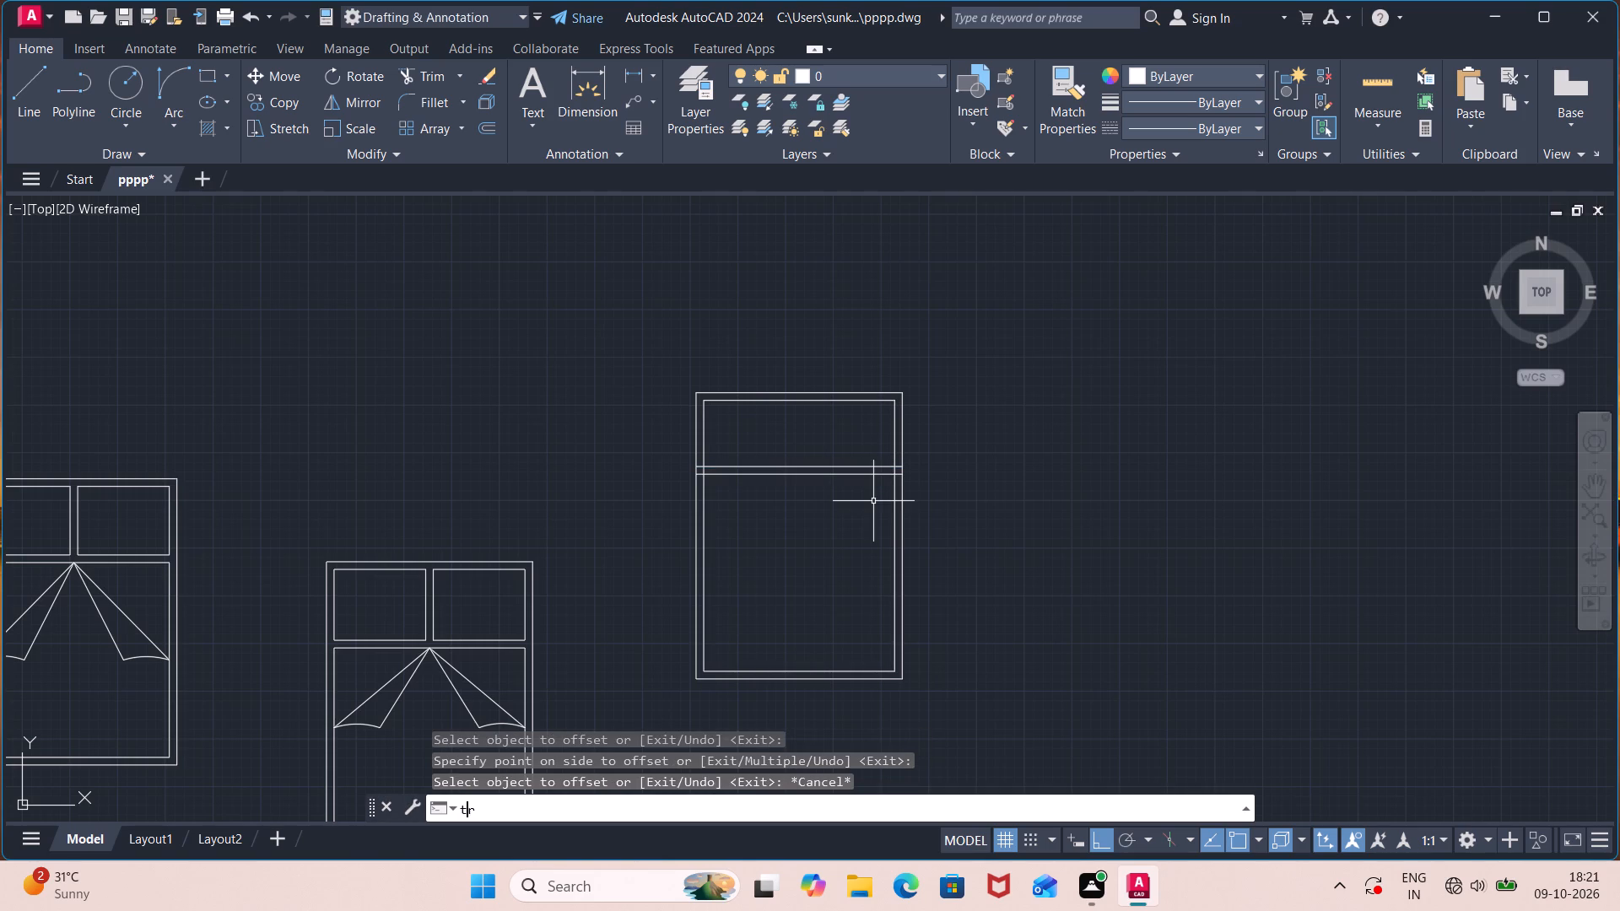
pyautogui.press('Return')
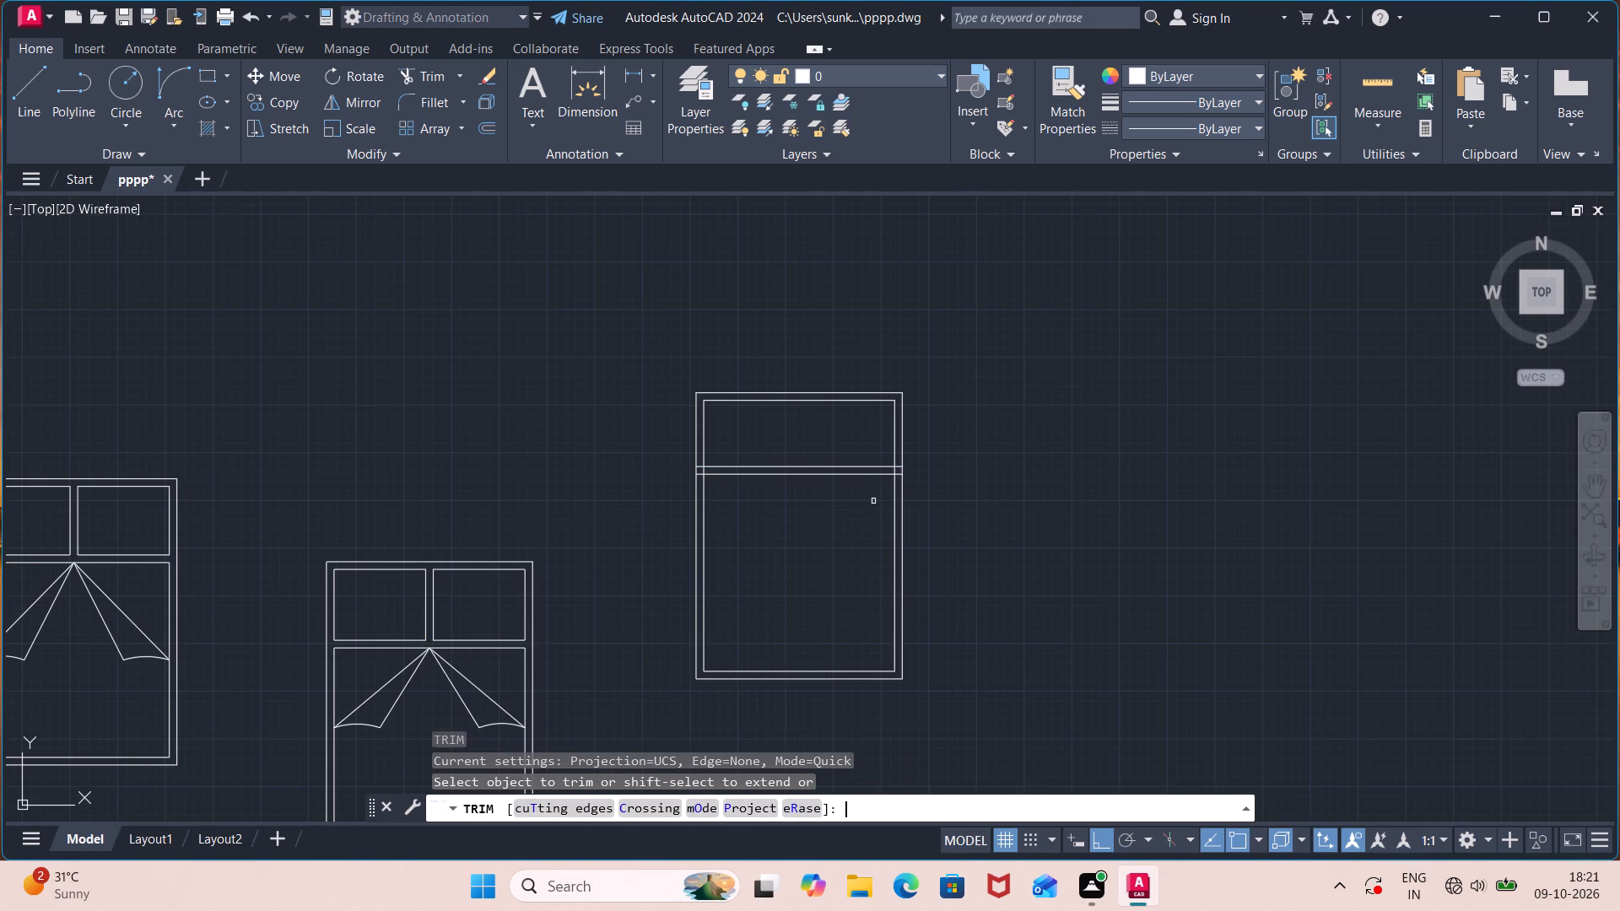
pyautogui.scroll(2, 873, 501)
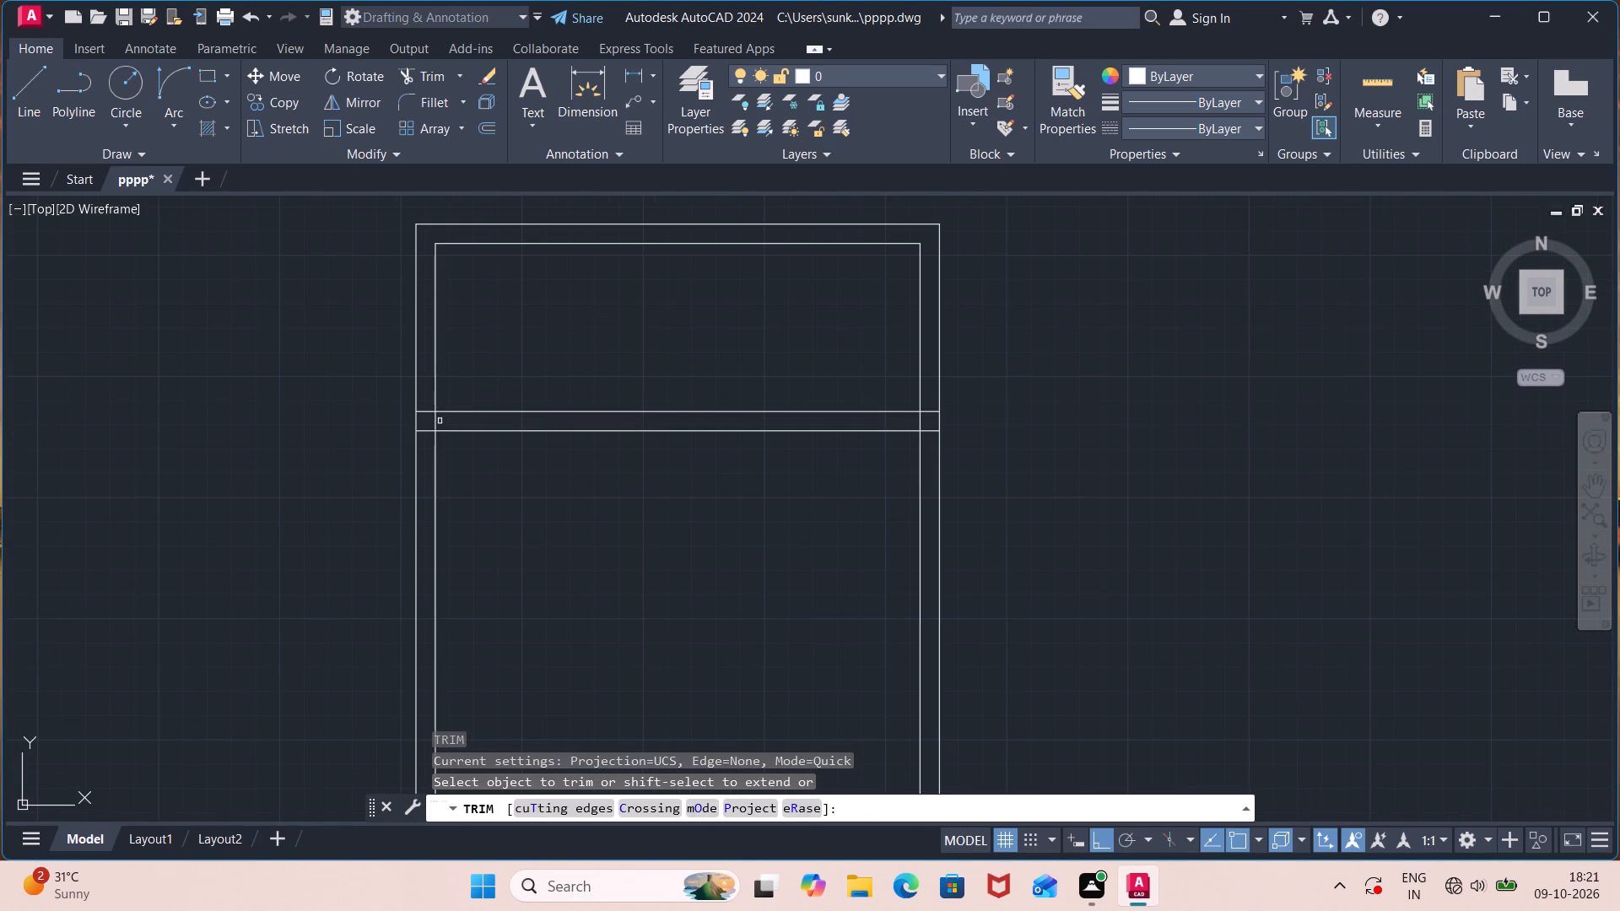
pyautogui.click(435, 424)
pyautogui.click(429, 412)
pyautogui.click(419, 434)
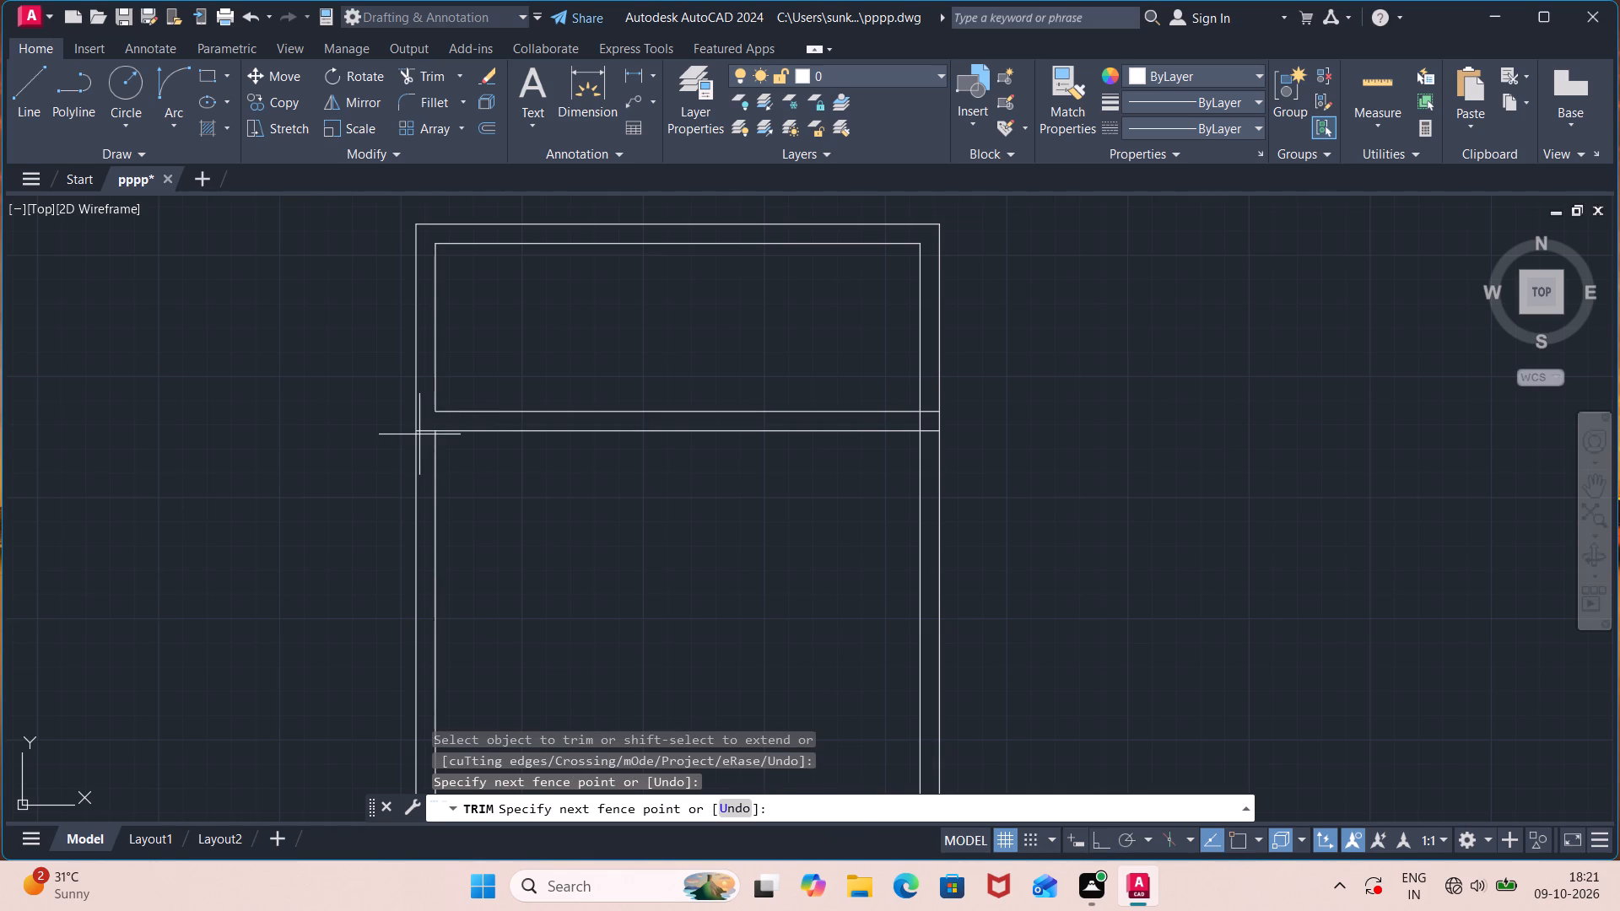
pyautogui.click(419, 427)
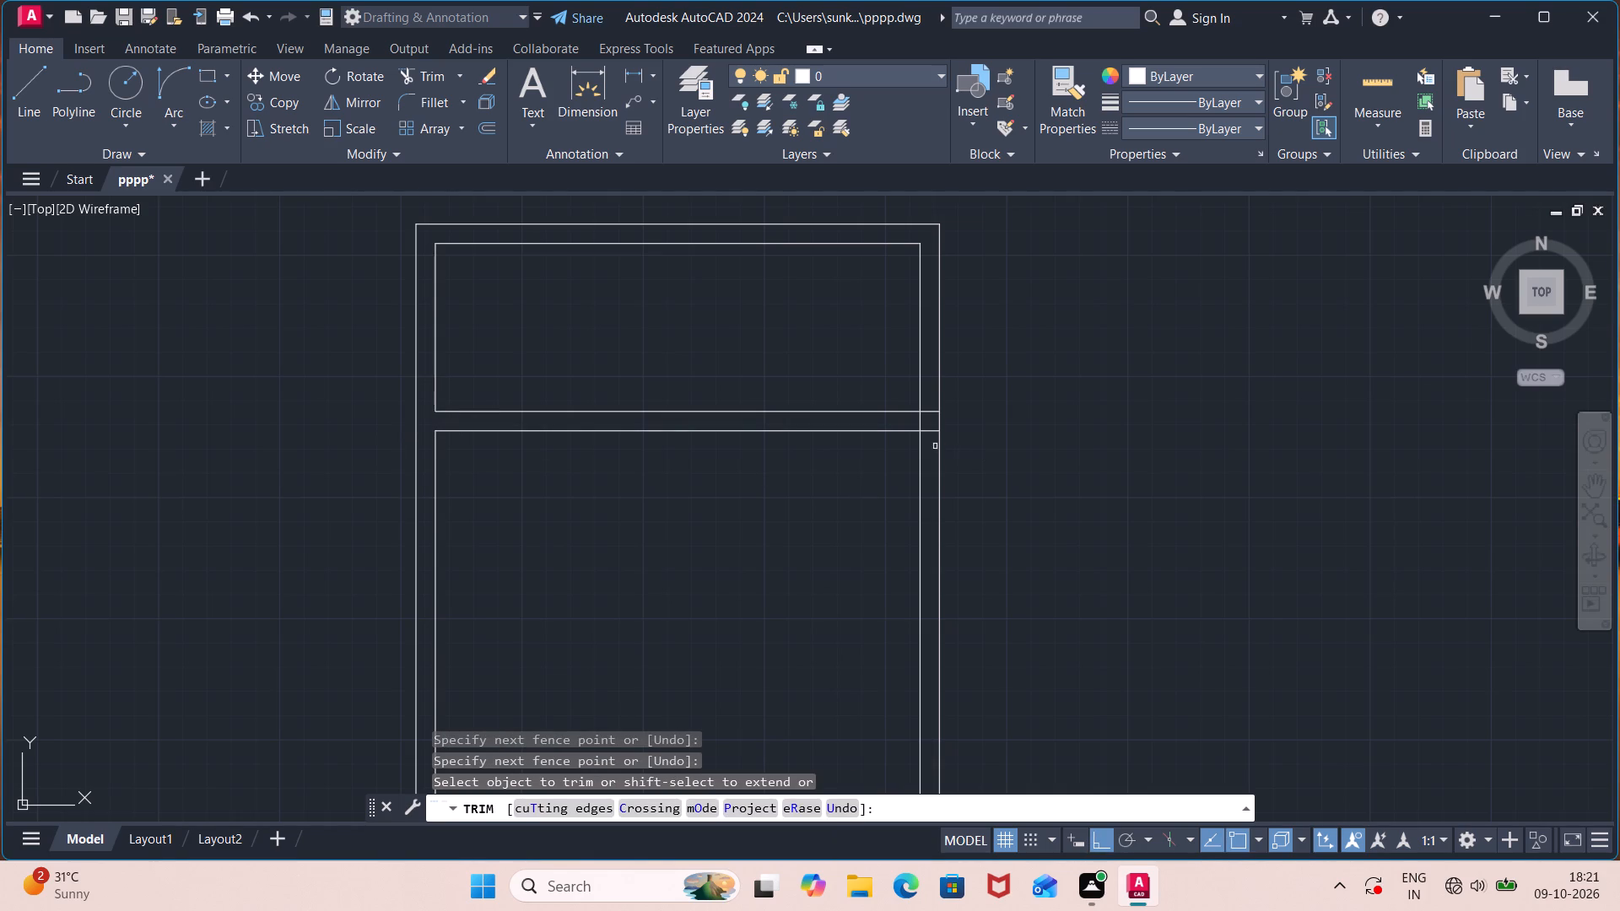
pyautogui.click(931, 444)
pyautogui.click(927, 403)
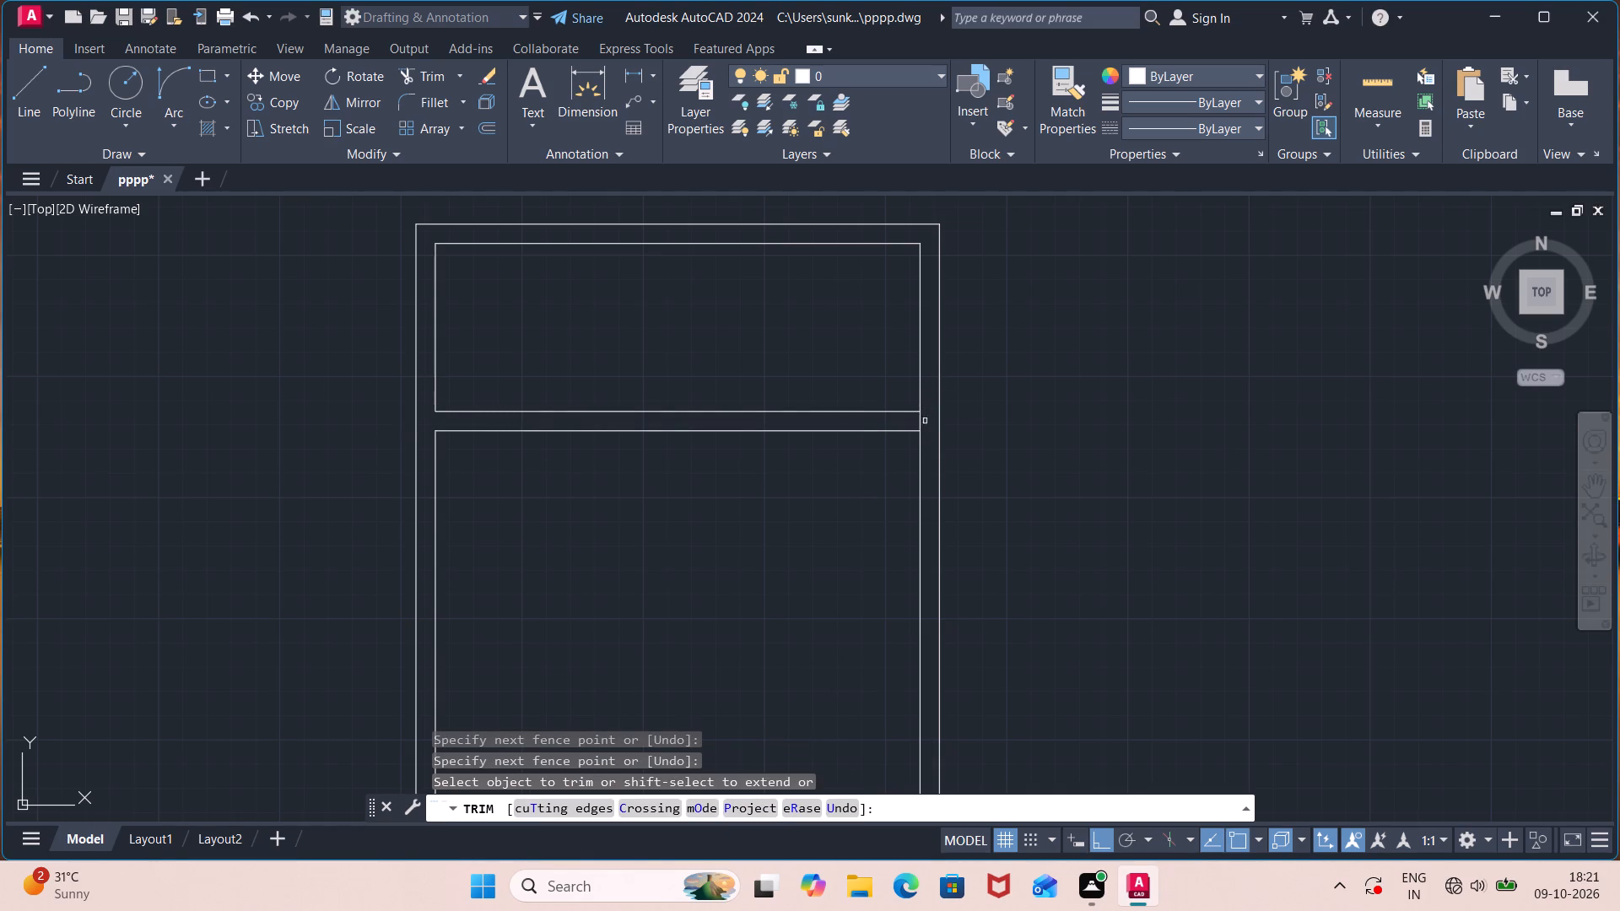
pyautogui.click(922, 423)
pyautogui.scroll(-2, 813, 564)
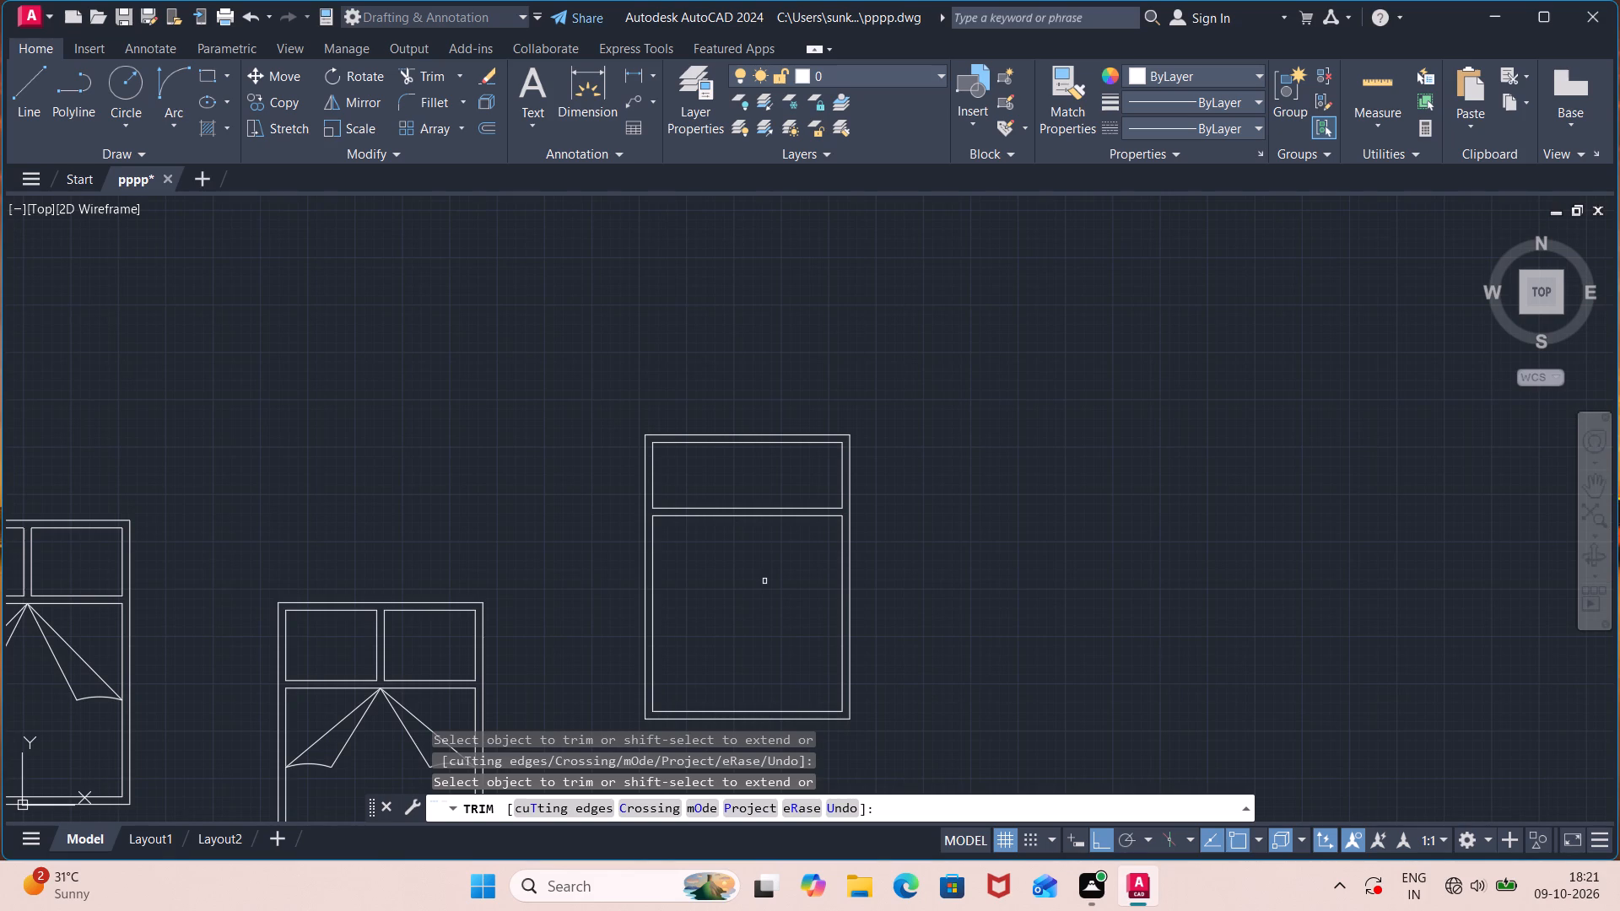
pyautogui.press('Escape')
# With Ortho off, draw two triangular folds from the midpoint of the third element's lower rail line to its inner sides, with 1' horizontal bases.
pyautogui.press('l')
pyautogui.press('Return')
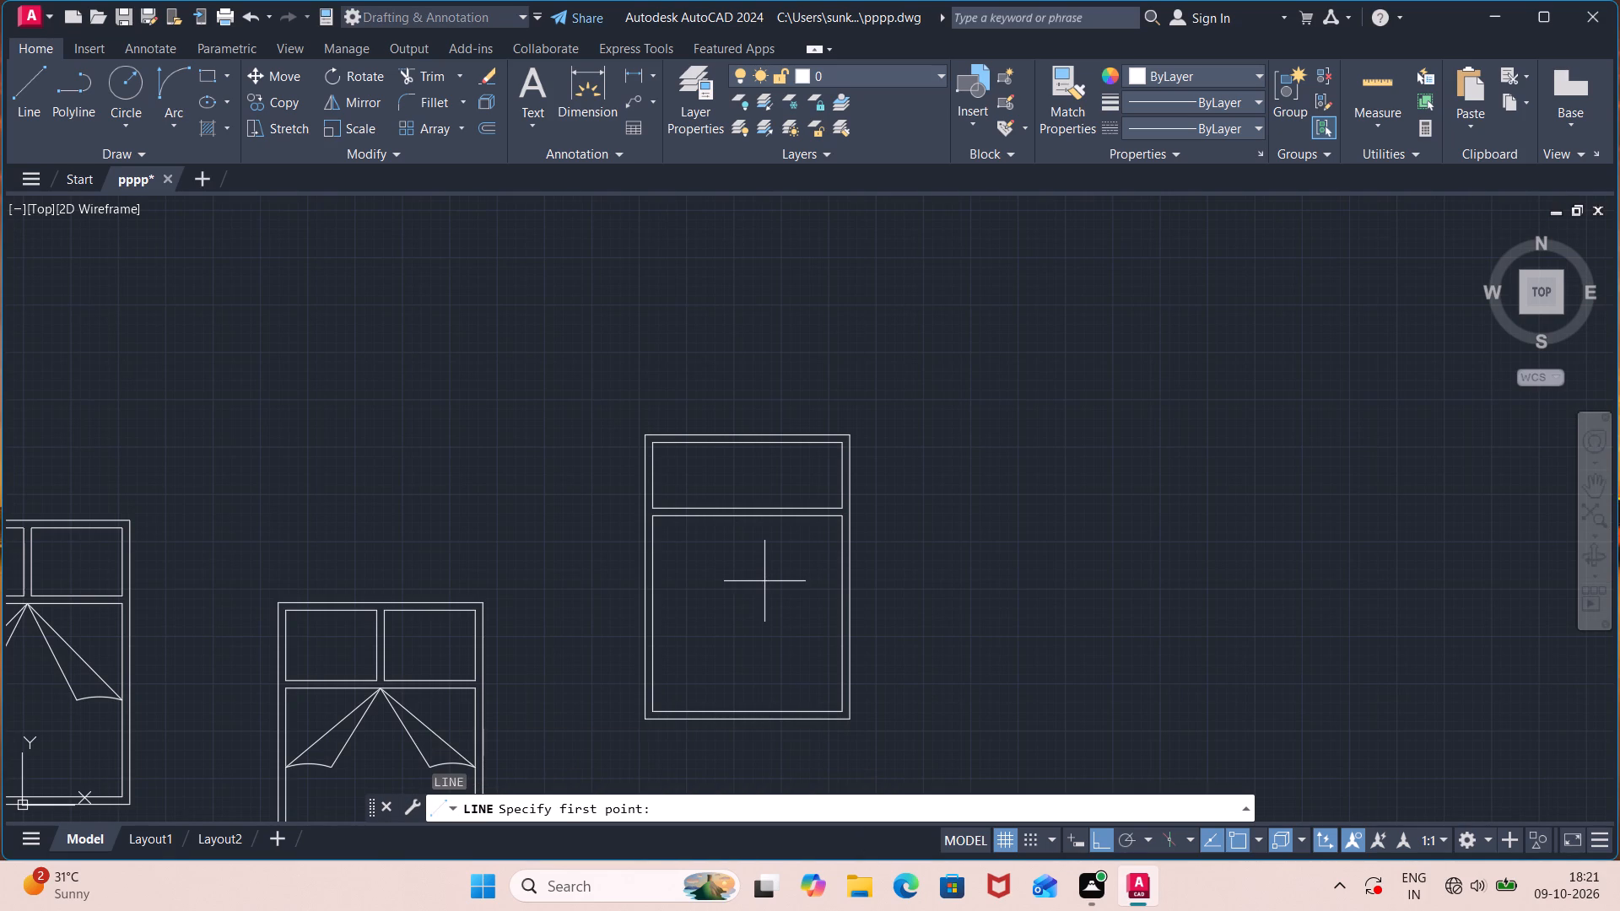
pyautogui.press('F8')
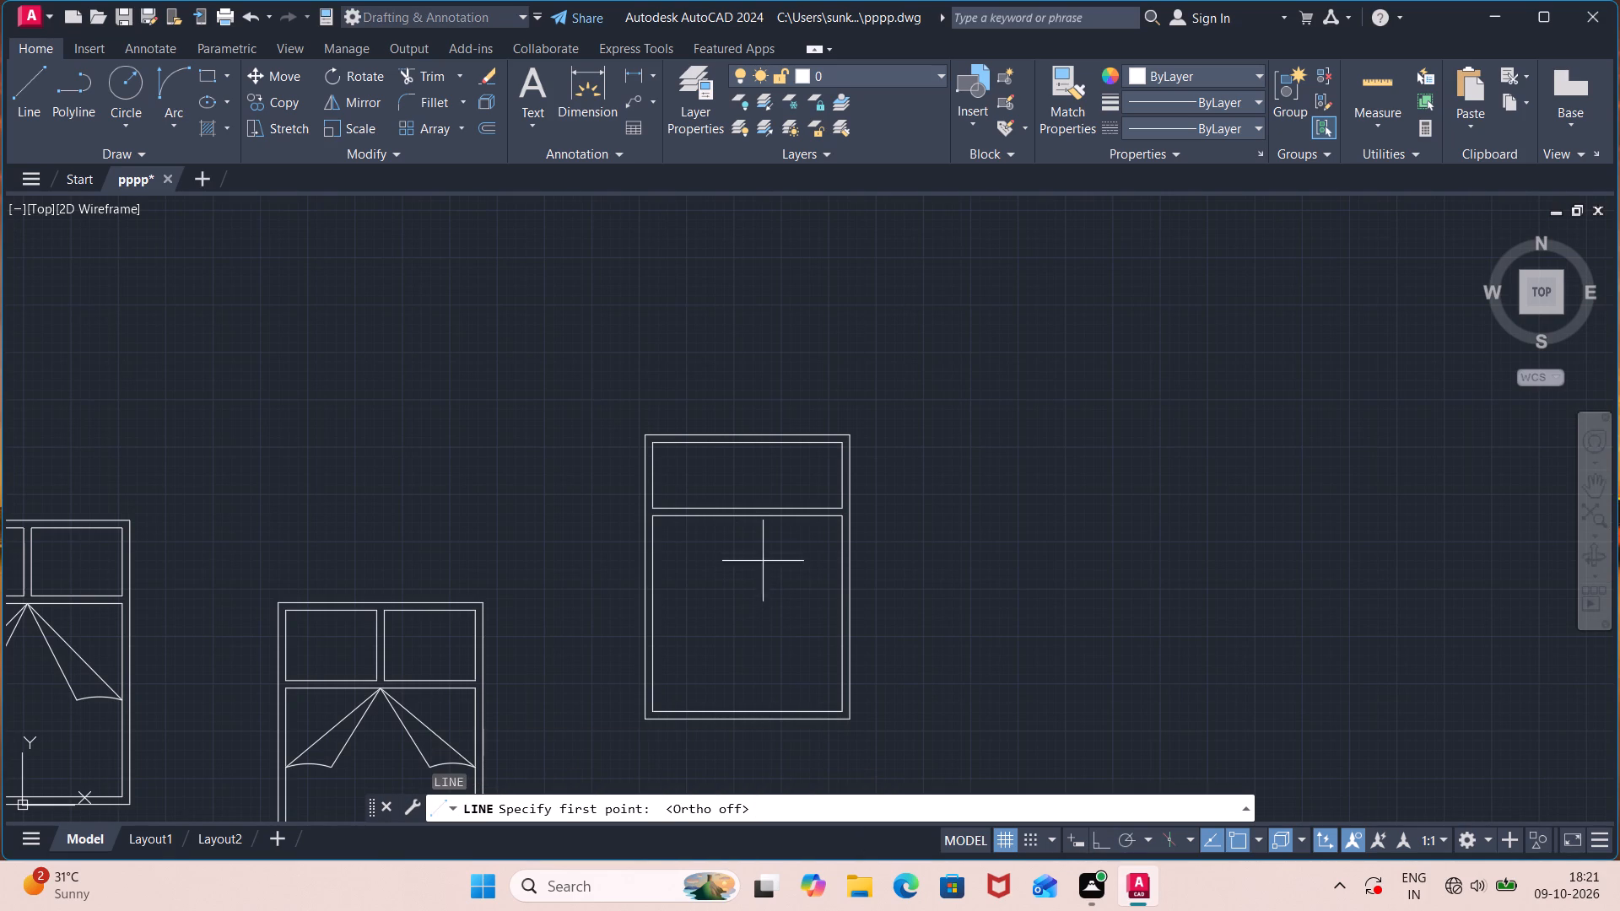
pyautogui.click(752, 514)
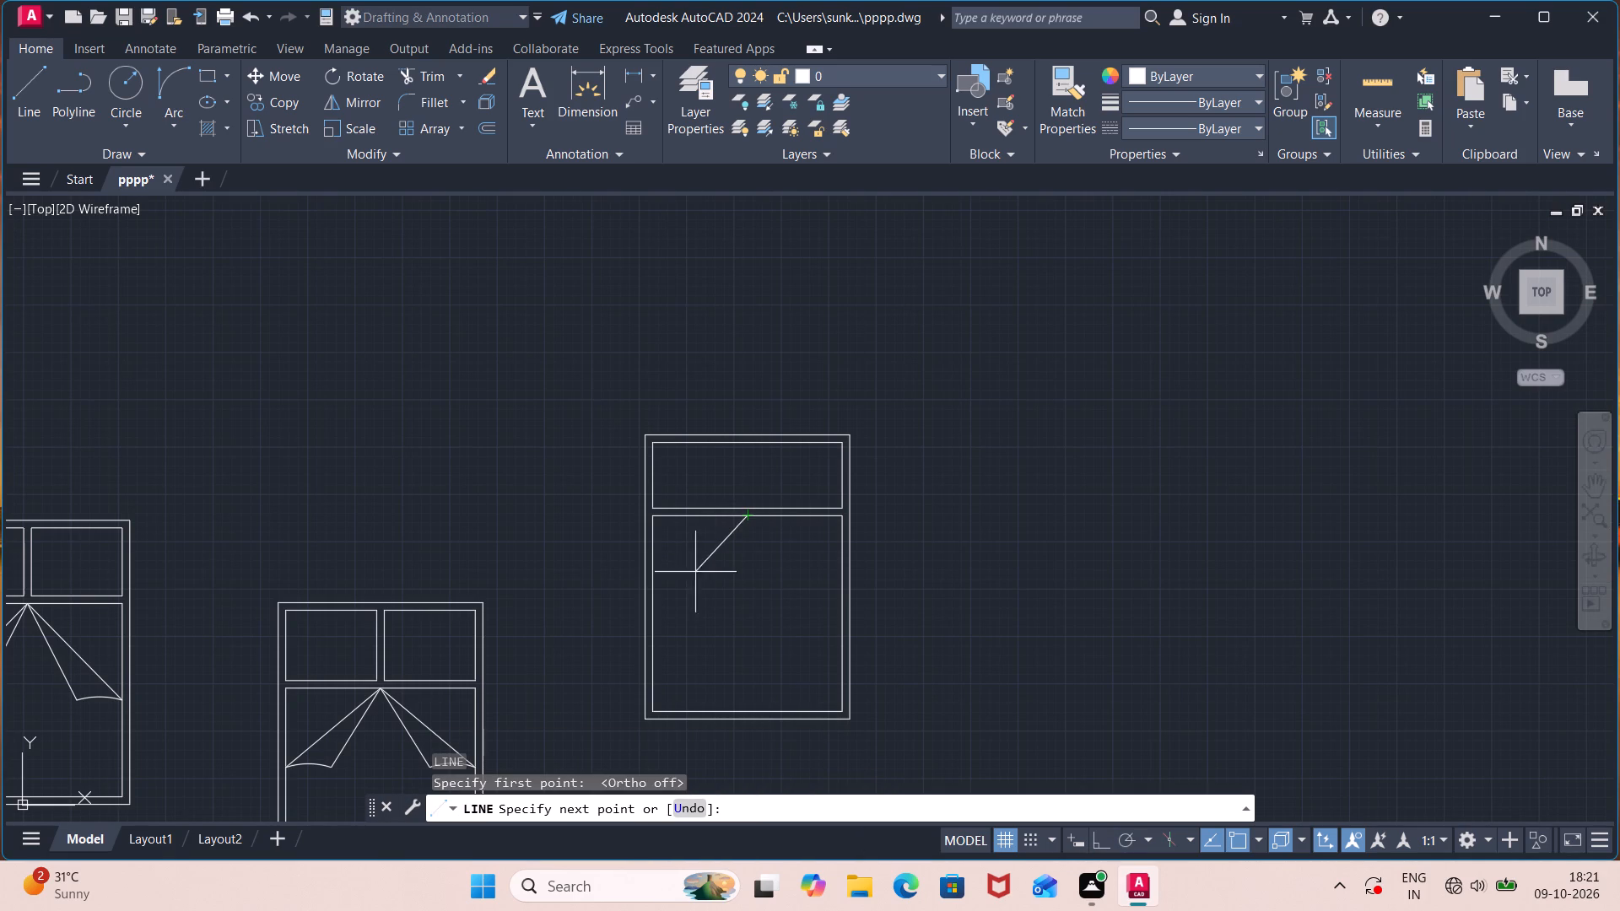
pyautogui.click(654, 596)
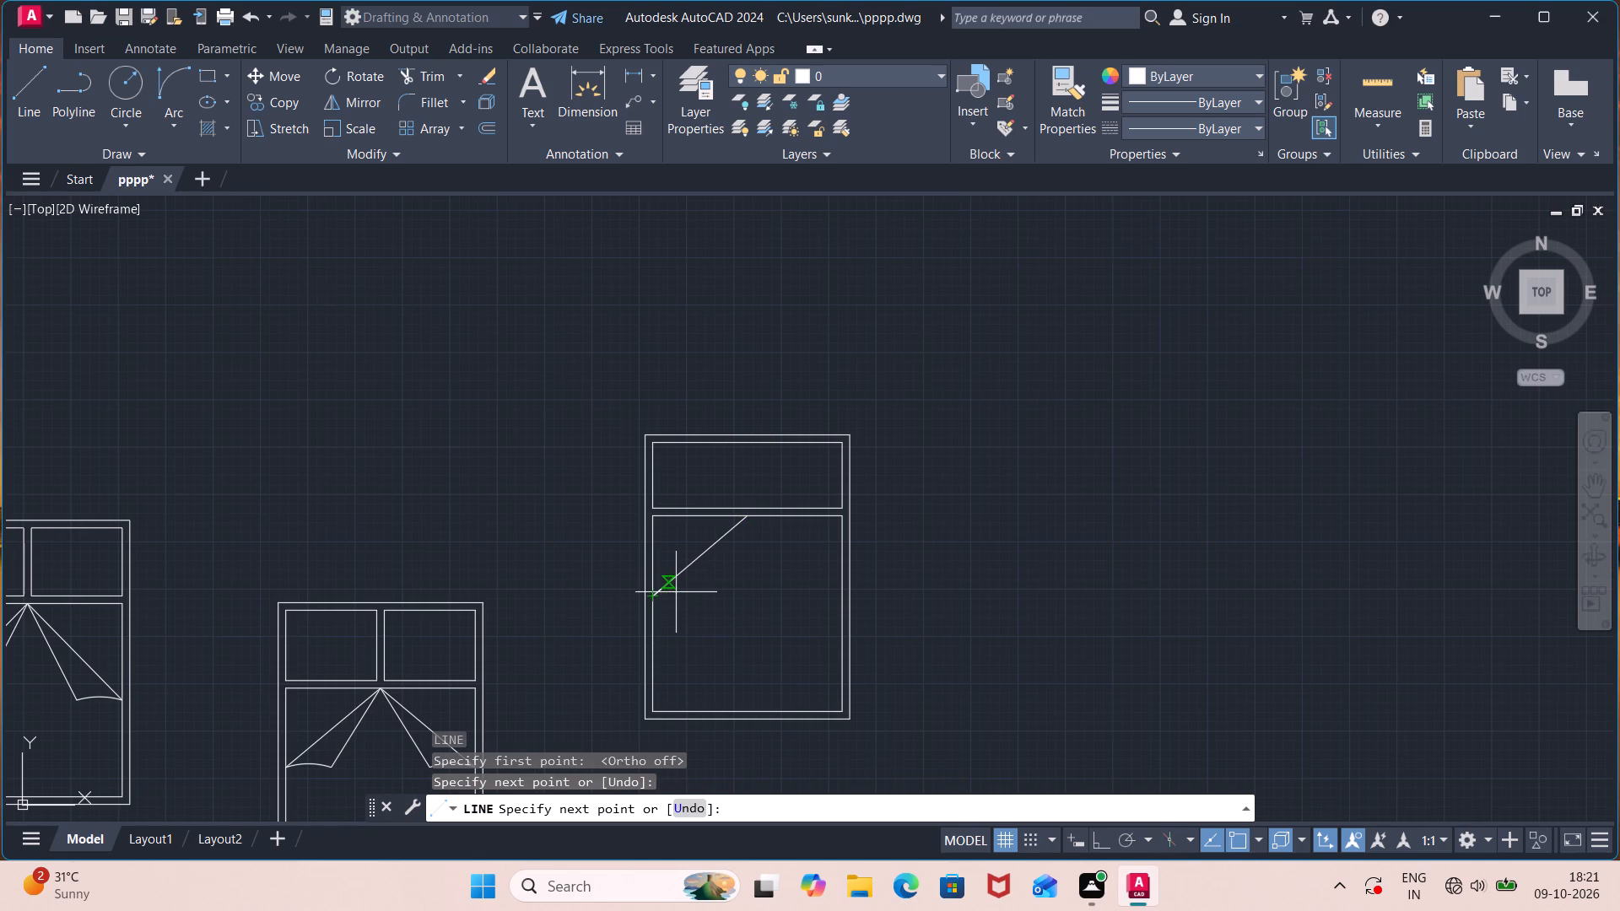
pyautogui.write("1'")
pyautogui.press('Return')
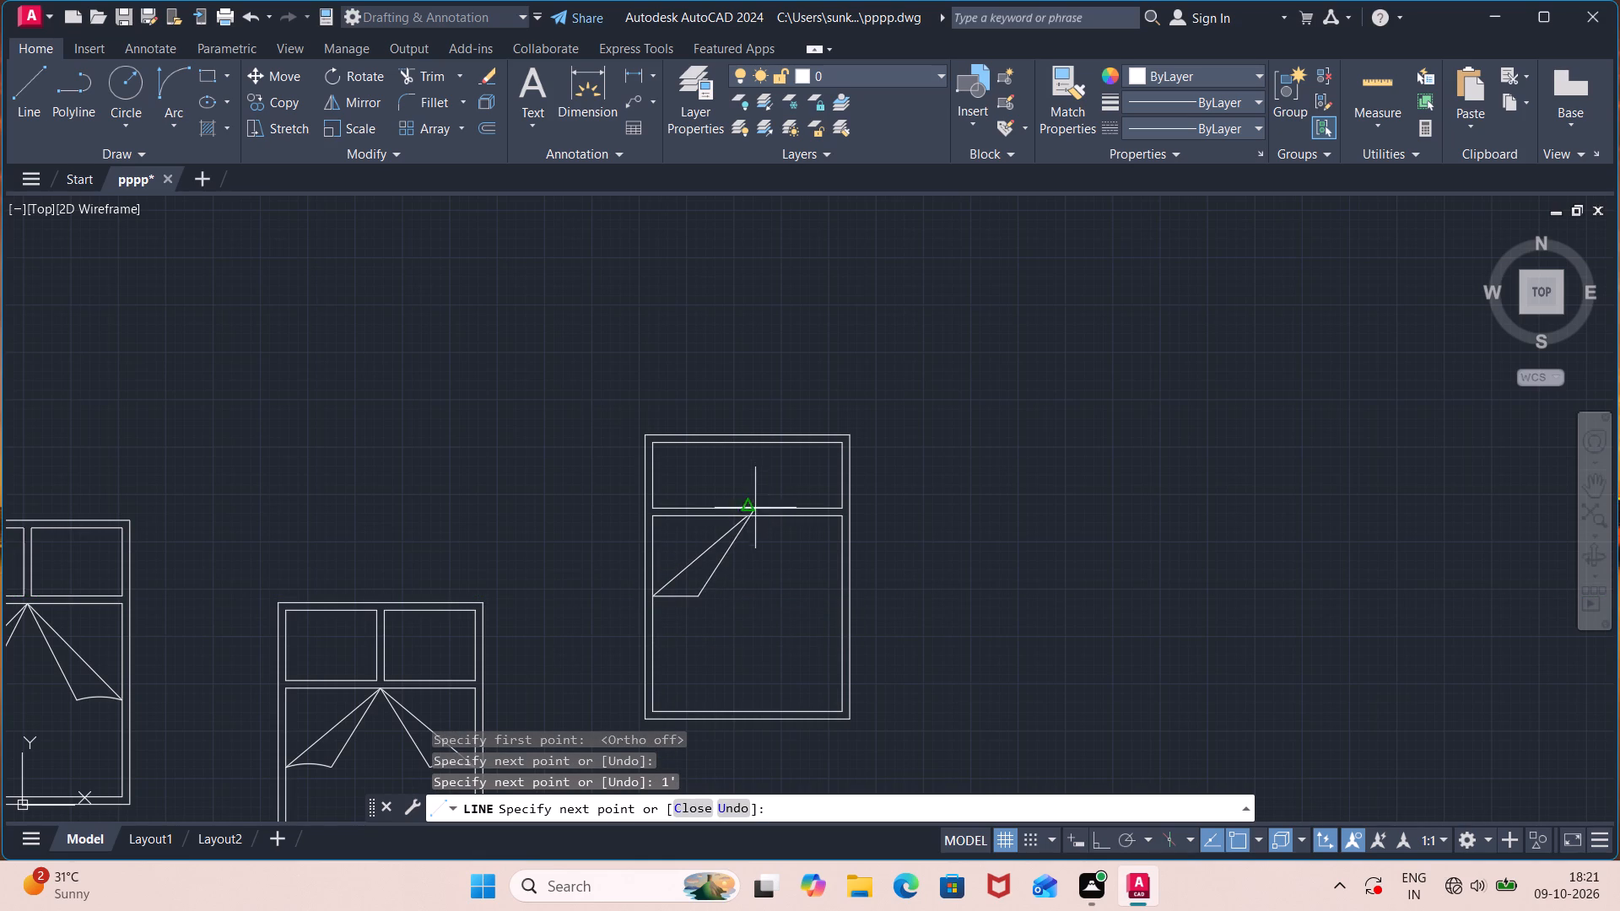
pyautogui.click(749, 519)
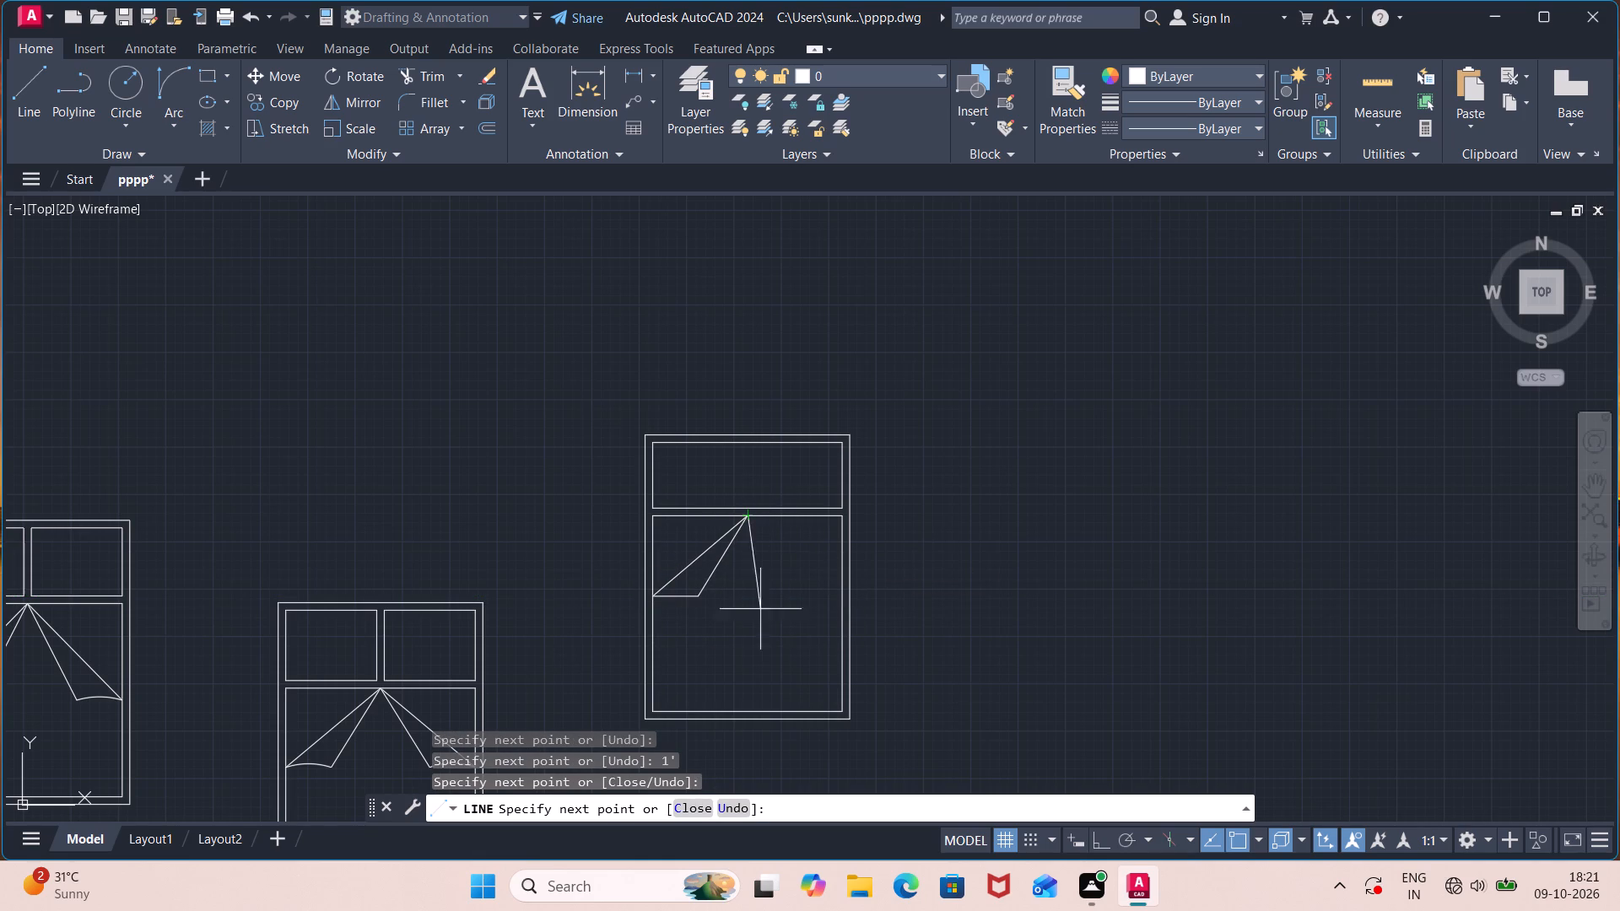
pyautogui.click(842, 596)
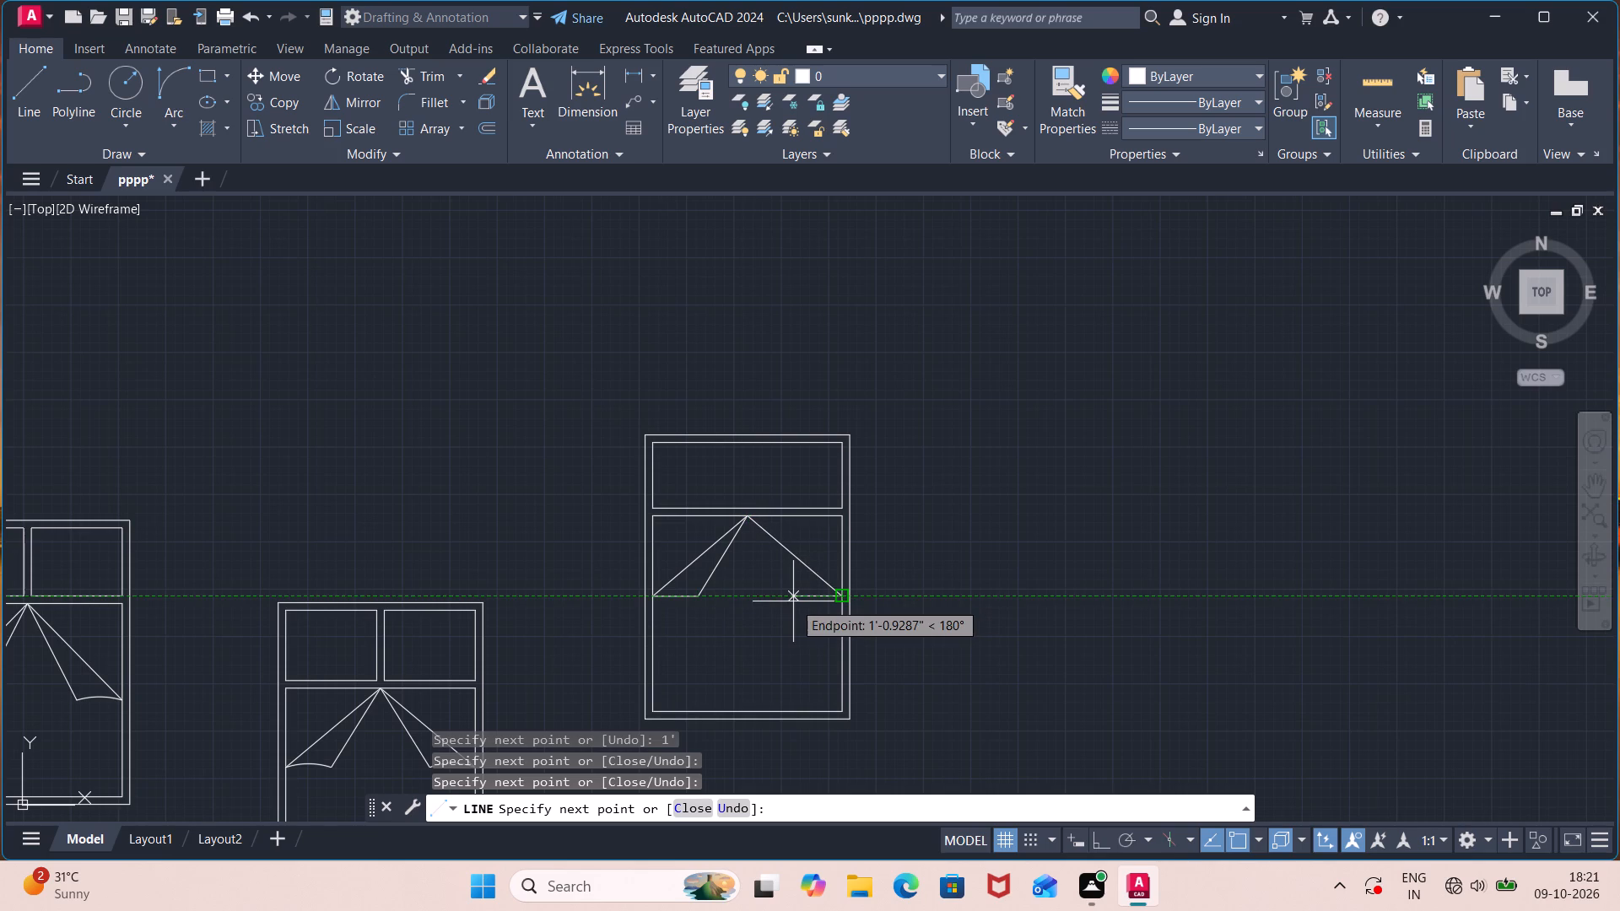
pyautogui.write("1'")
pyautogui.press('Return')
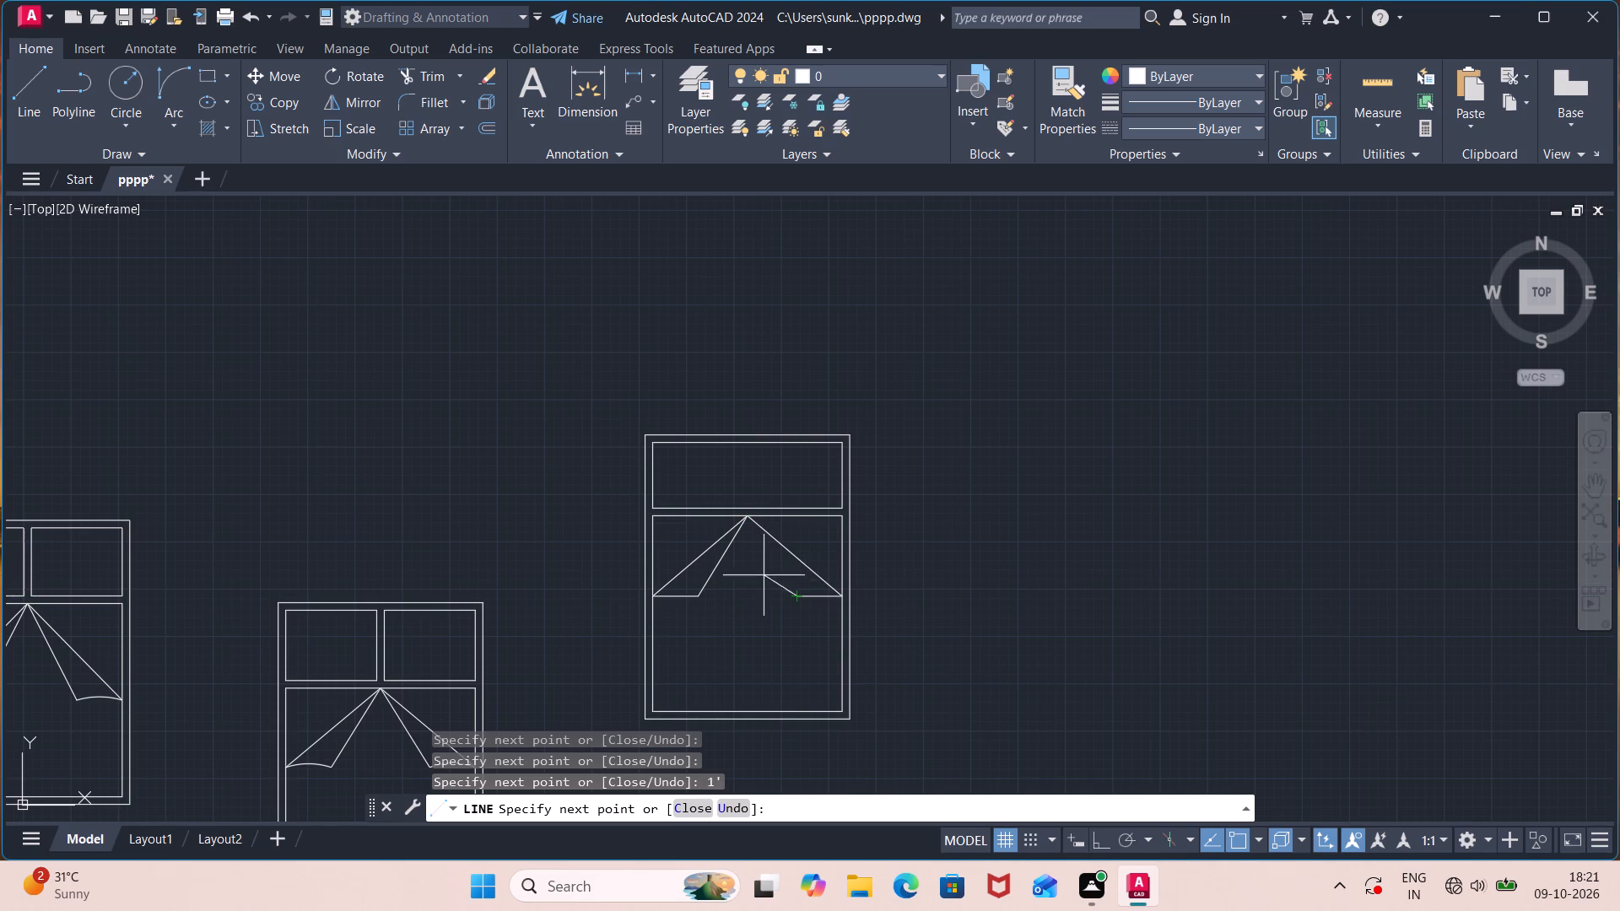
pyautogui.click(747, 520)
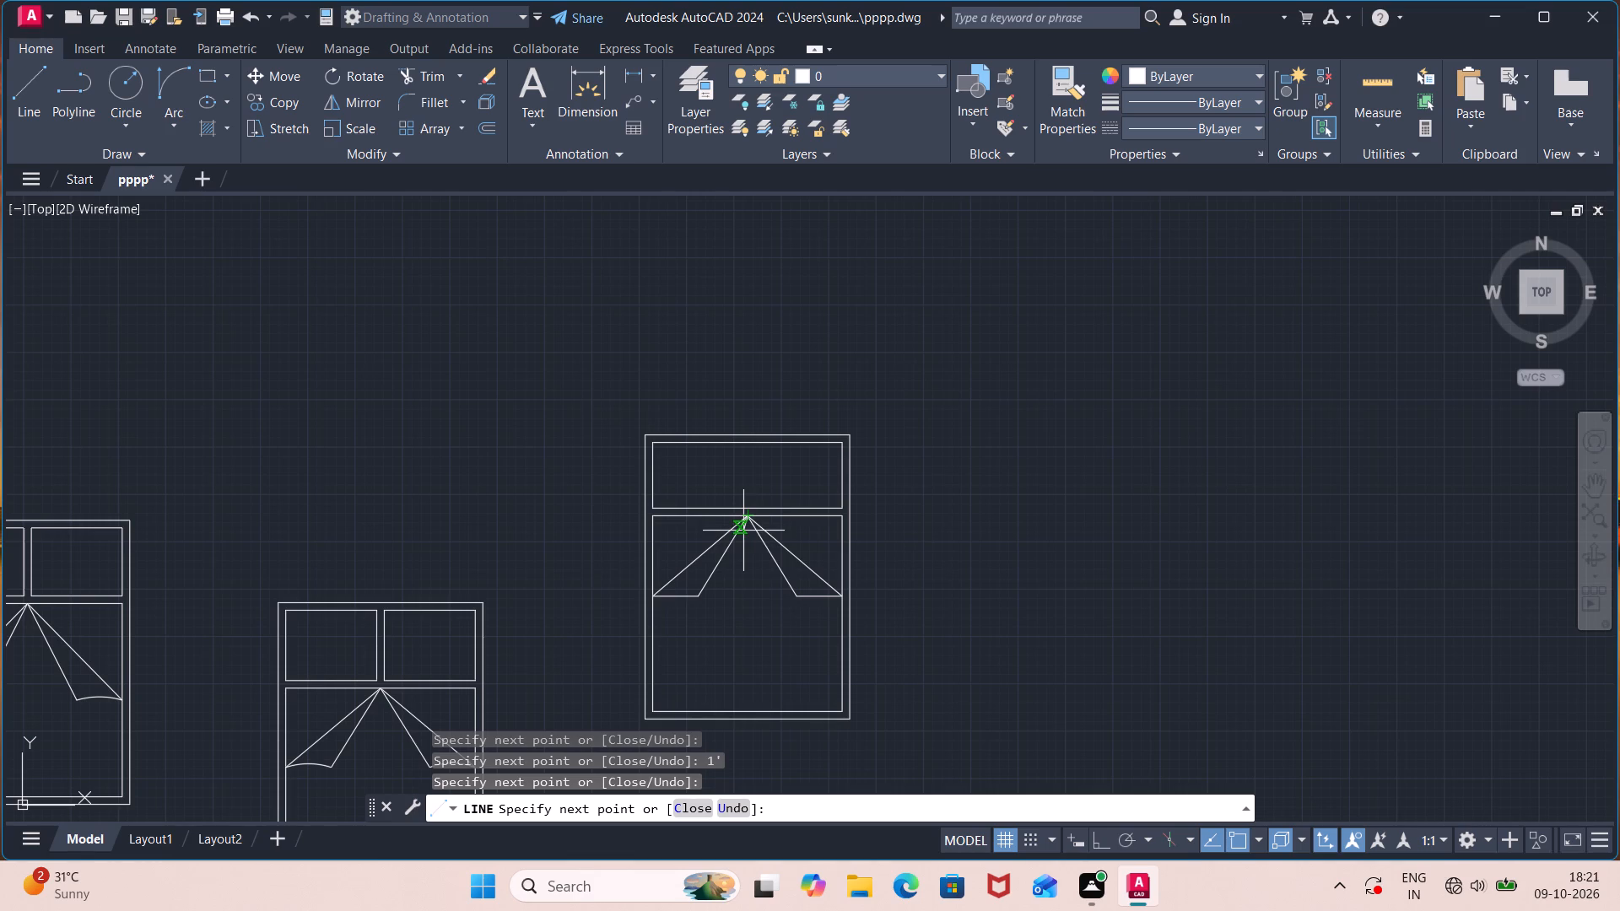
pyautogui.press('Escape')
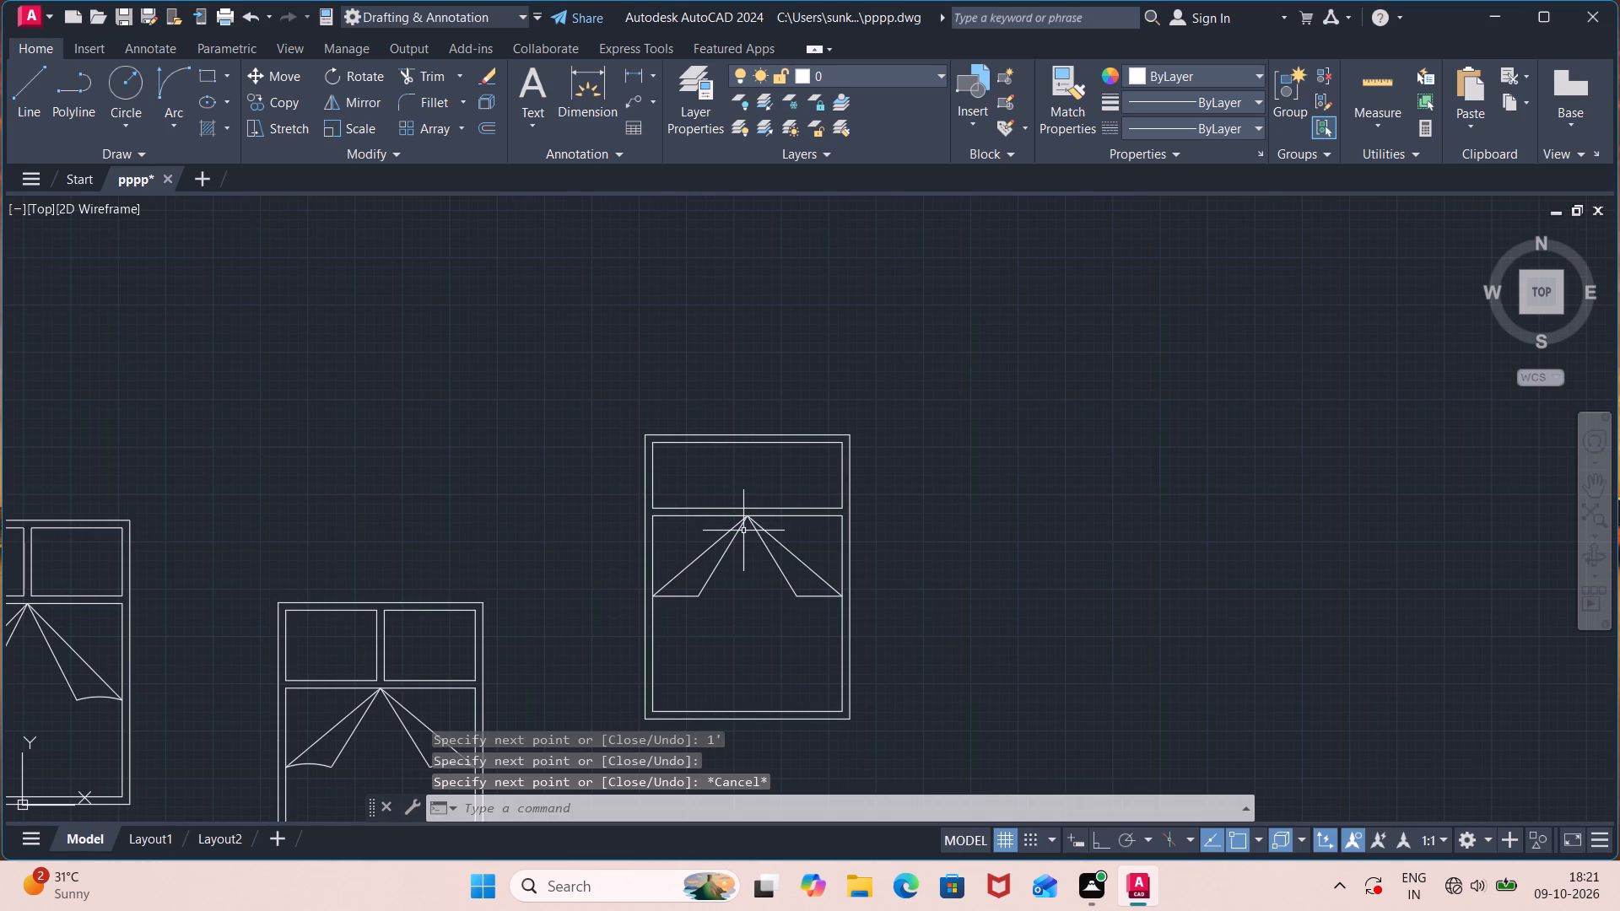
# Delete the two horizontal base lines of the triangular folds in the third element.
pyautogui.scroll(-1, 738, 564)
pyautogui.scroll(3, 721, 600)
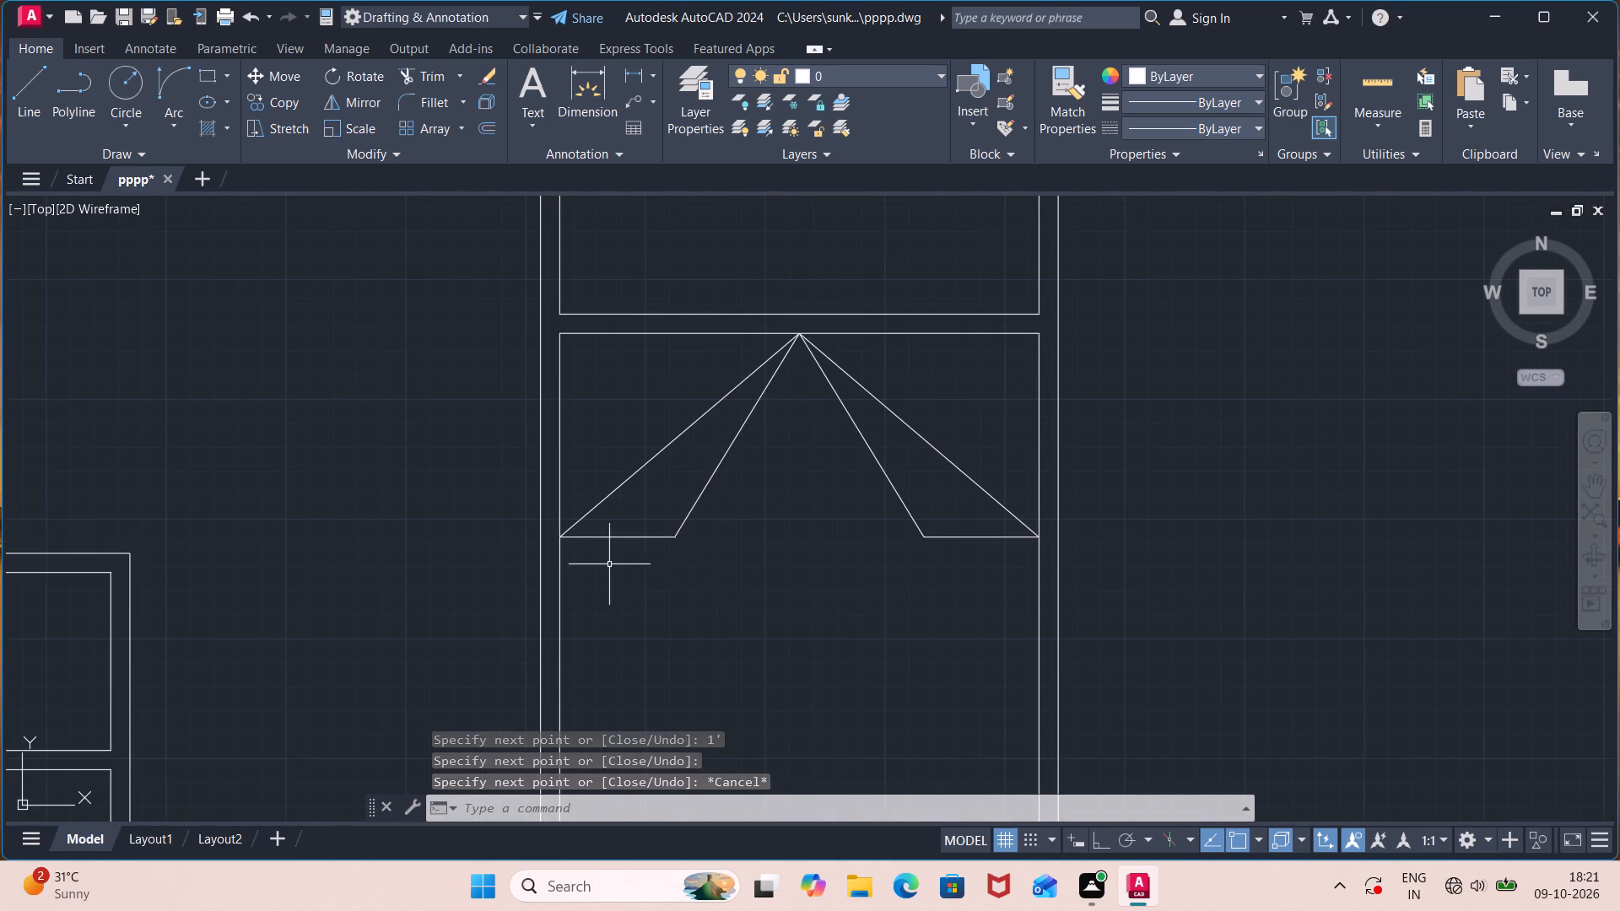
pyautogui.moveTo(603, 570); pyautogui.dragTo(609, 560)
pyautogui.click(645, 521)
pyautogui.click(645, 521)
pyautogui.click(625, 552)
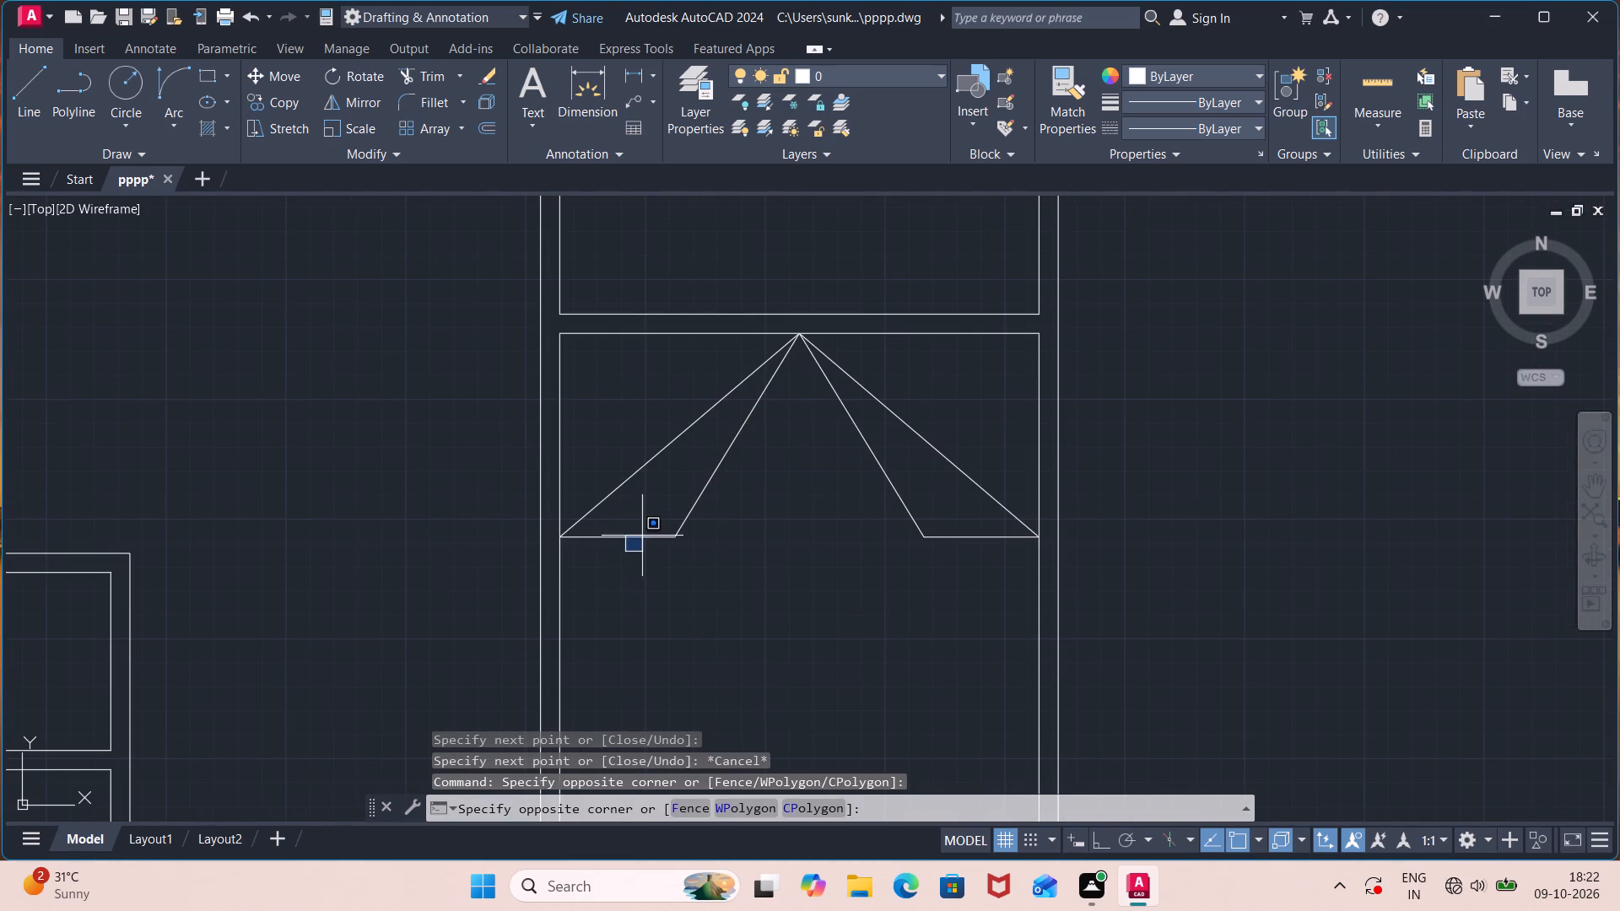
pyautogui.click(648, 517)
pyautogui.click(656, 509)
pyautogui.click(631, 558)
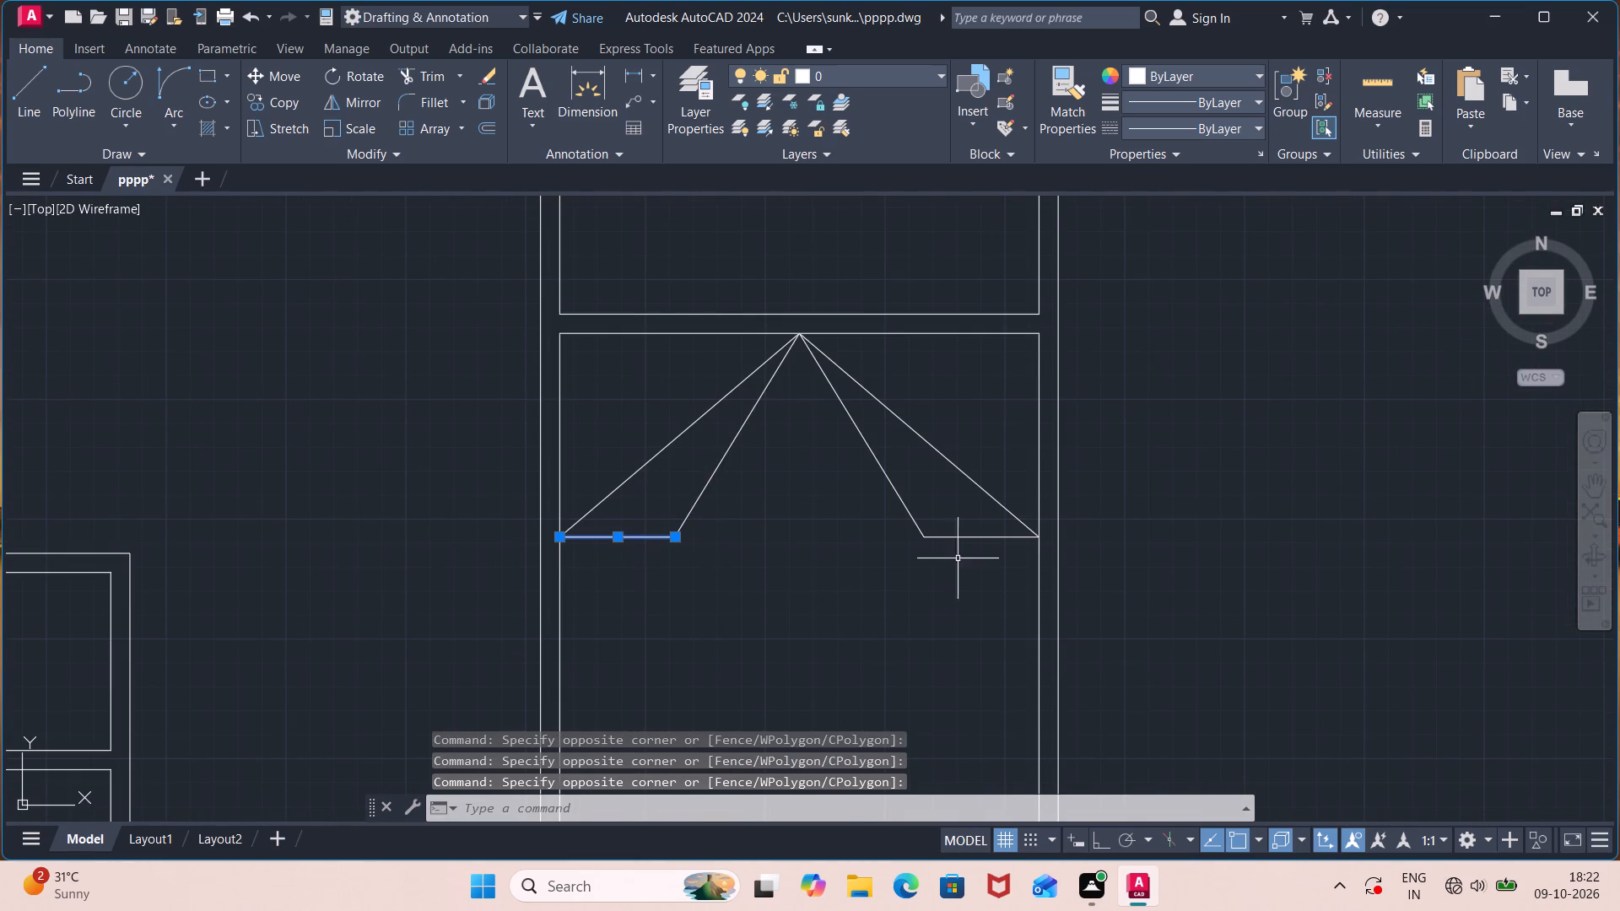
pyautogui.click(988, 527)
pyautogui.click(975, 568)
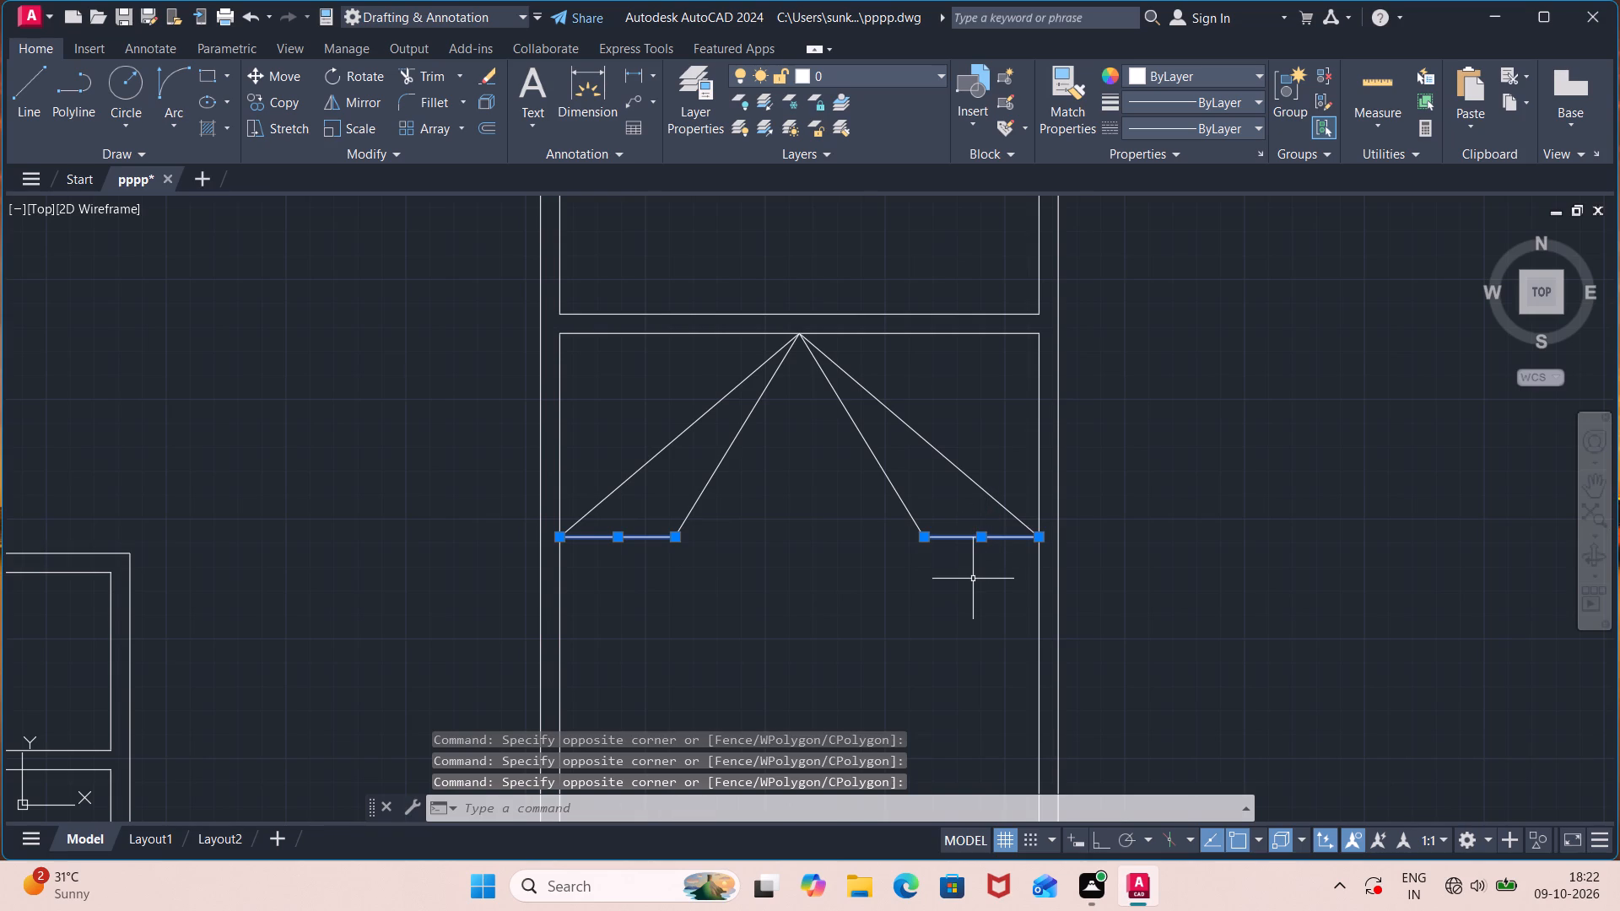
pyautogui.press('Delete')
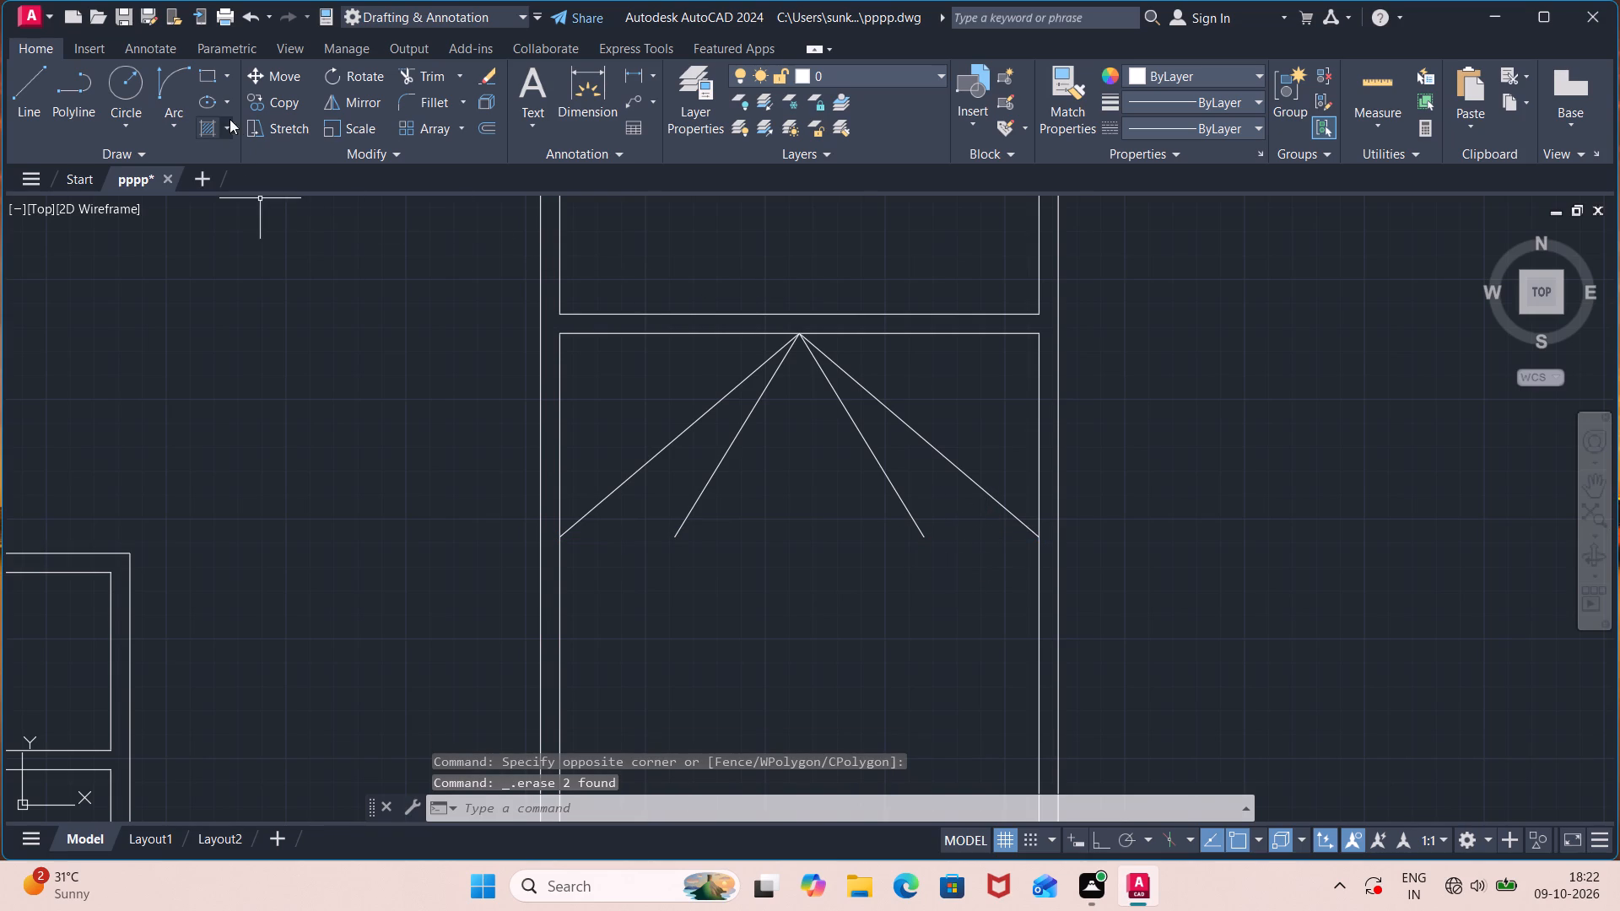
# Draw a shallow upward-bulging Start, End, Direction arc across the open base of each triangular fold in the third element.
pyautogui.click(171, 114)
pyautogui.click(220, 379)
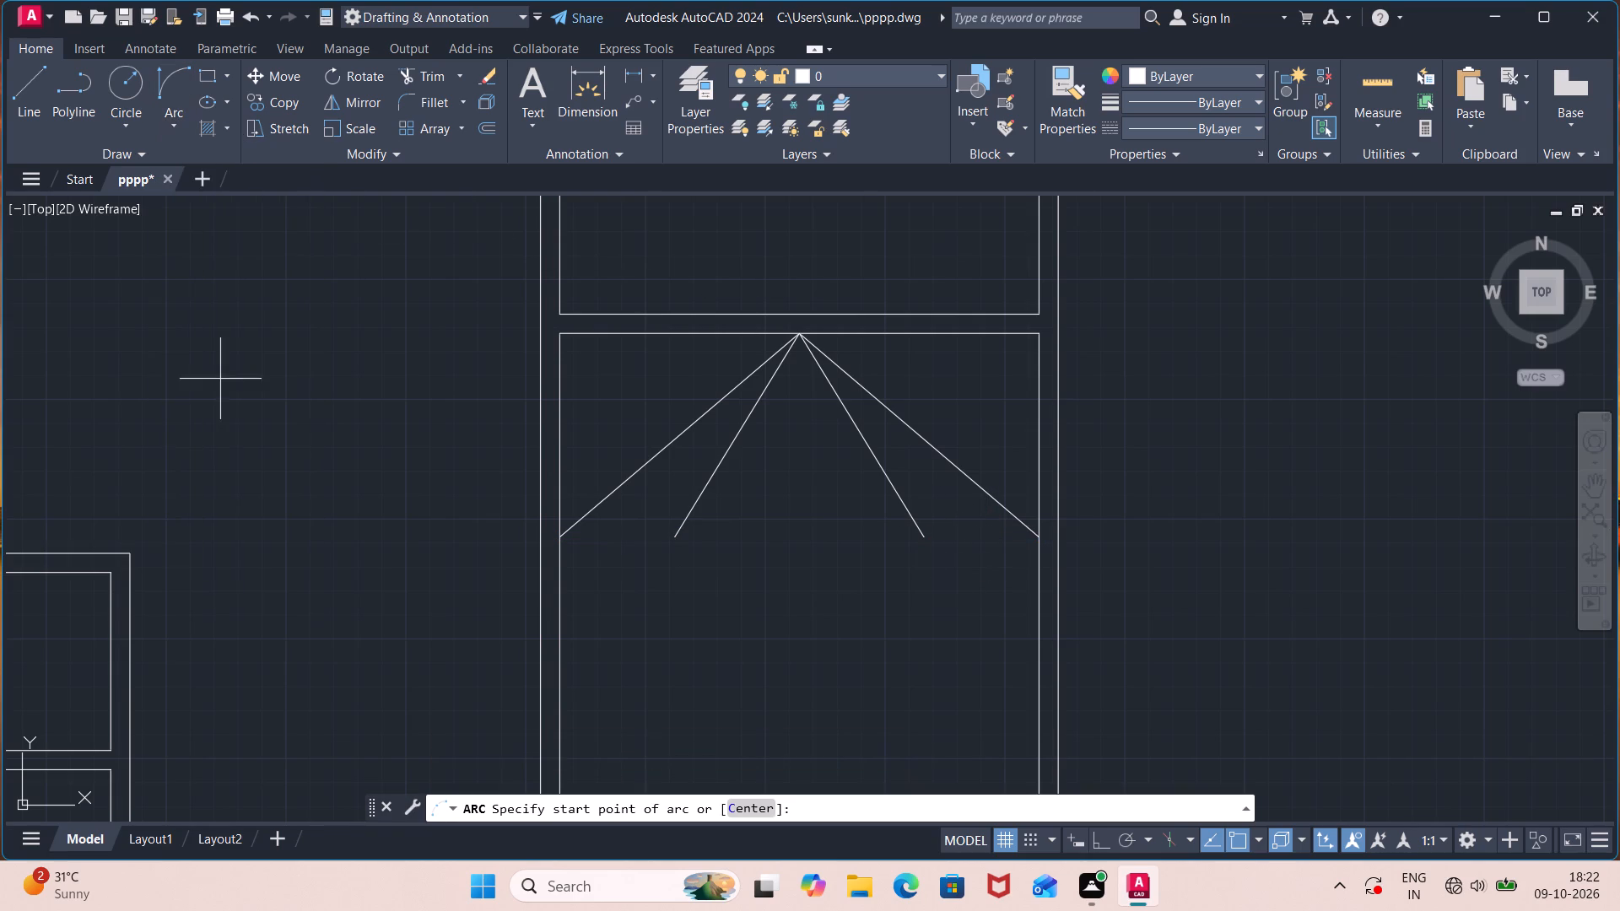
pyautogui.click(561, 543)
pyautogui.click(674, 540)
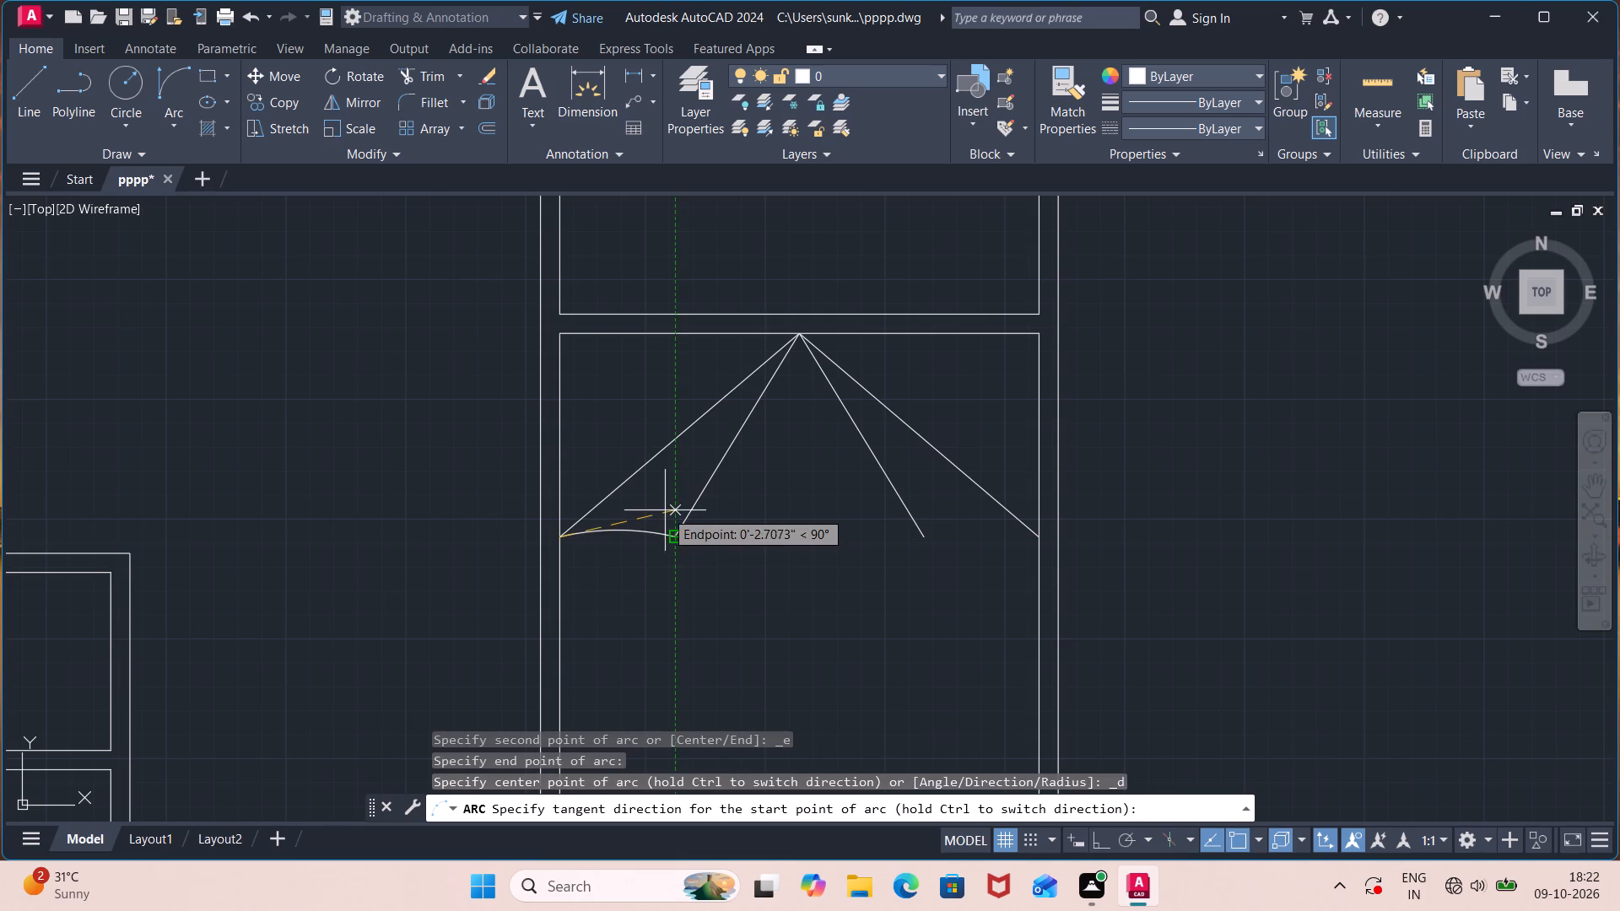
pyautogui.click(665, 503)
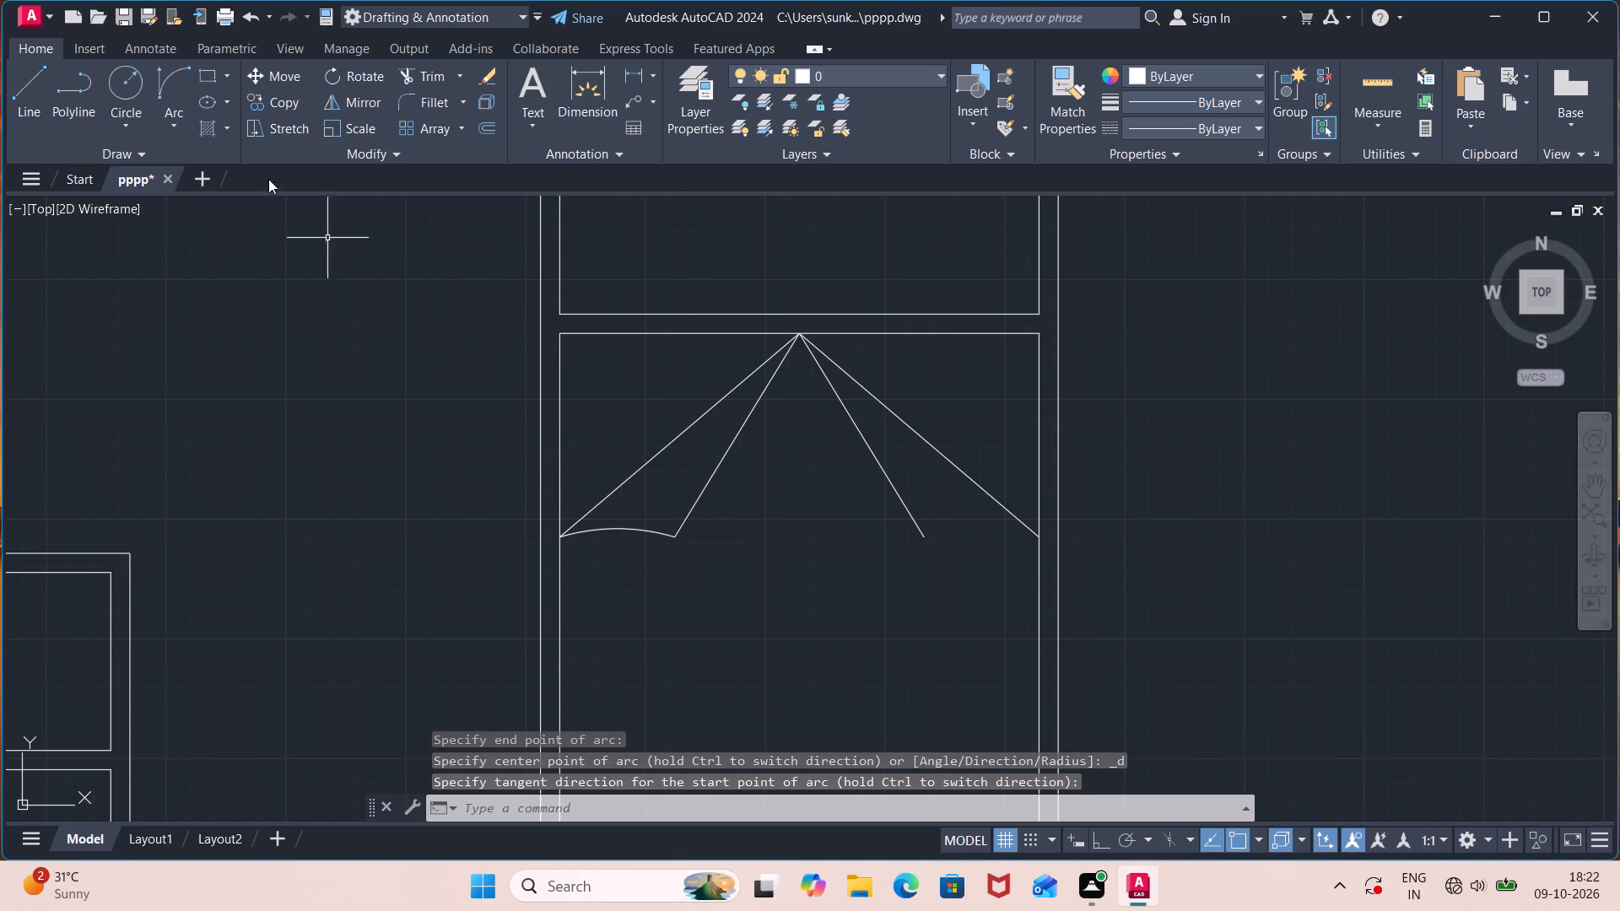
pyautogui.click(170, 111)
pyautogui.click(232, 375)
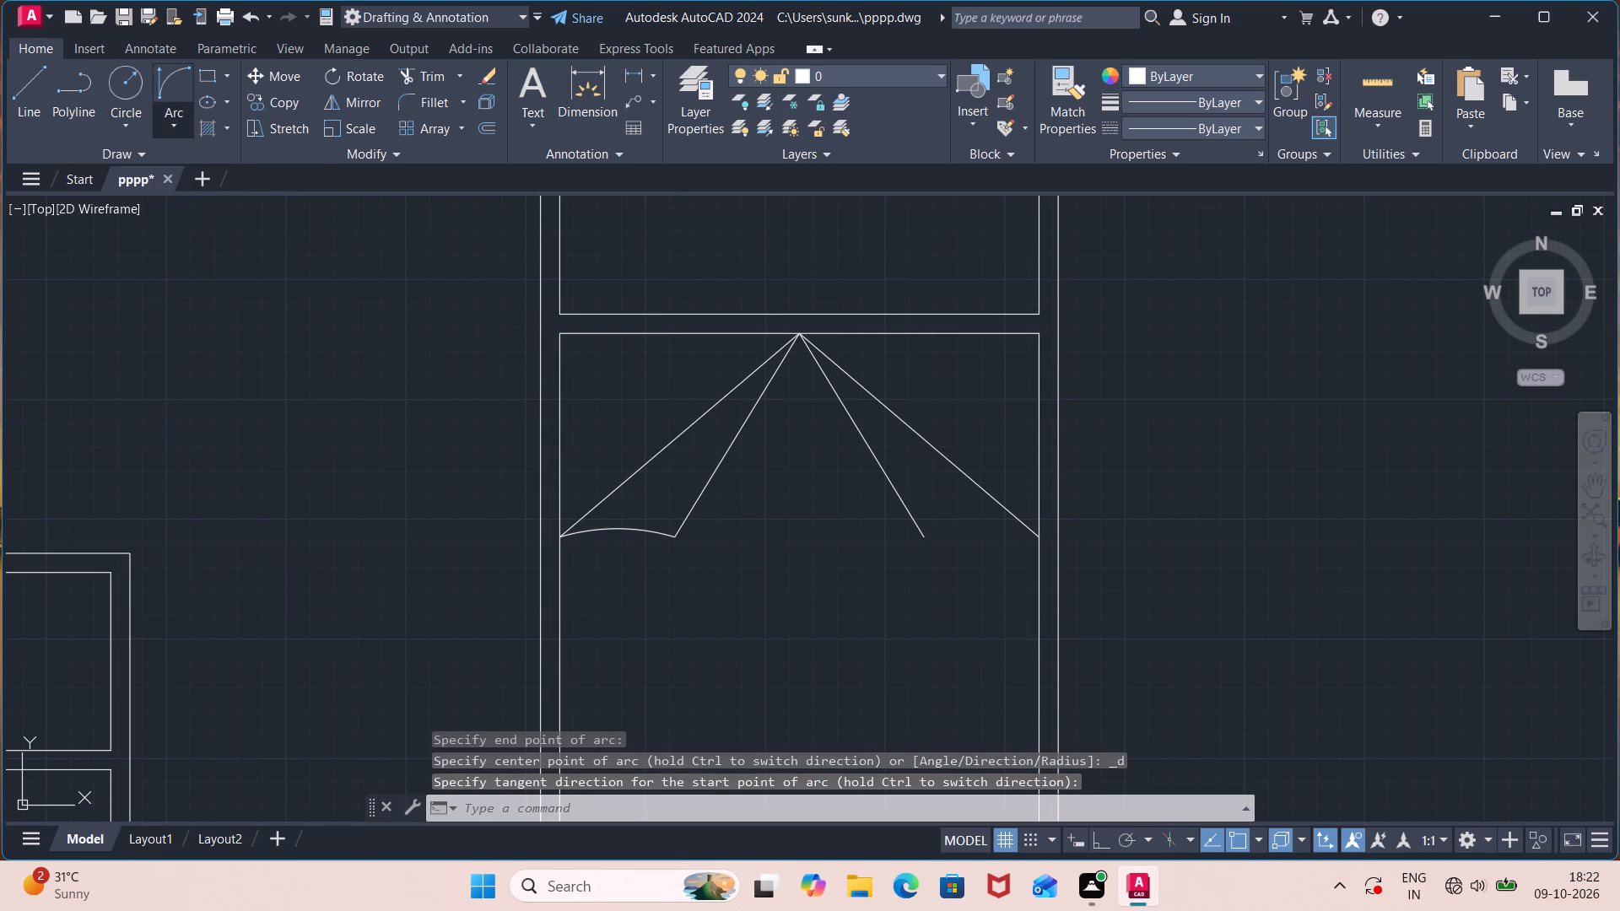
pyautogui.click(1034, 536)
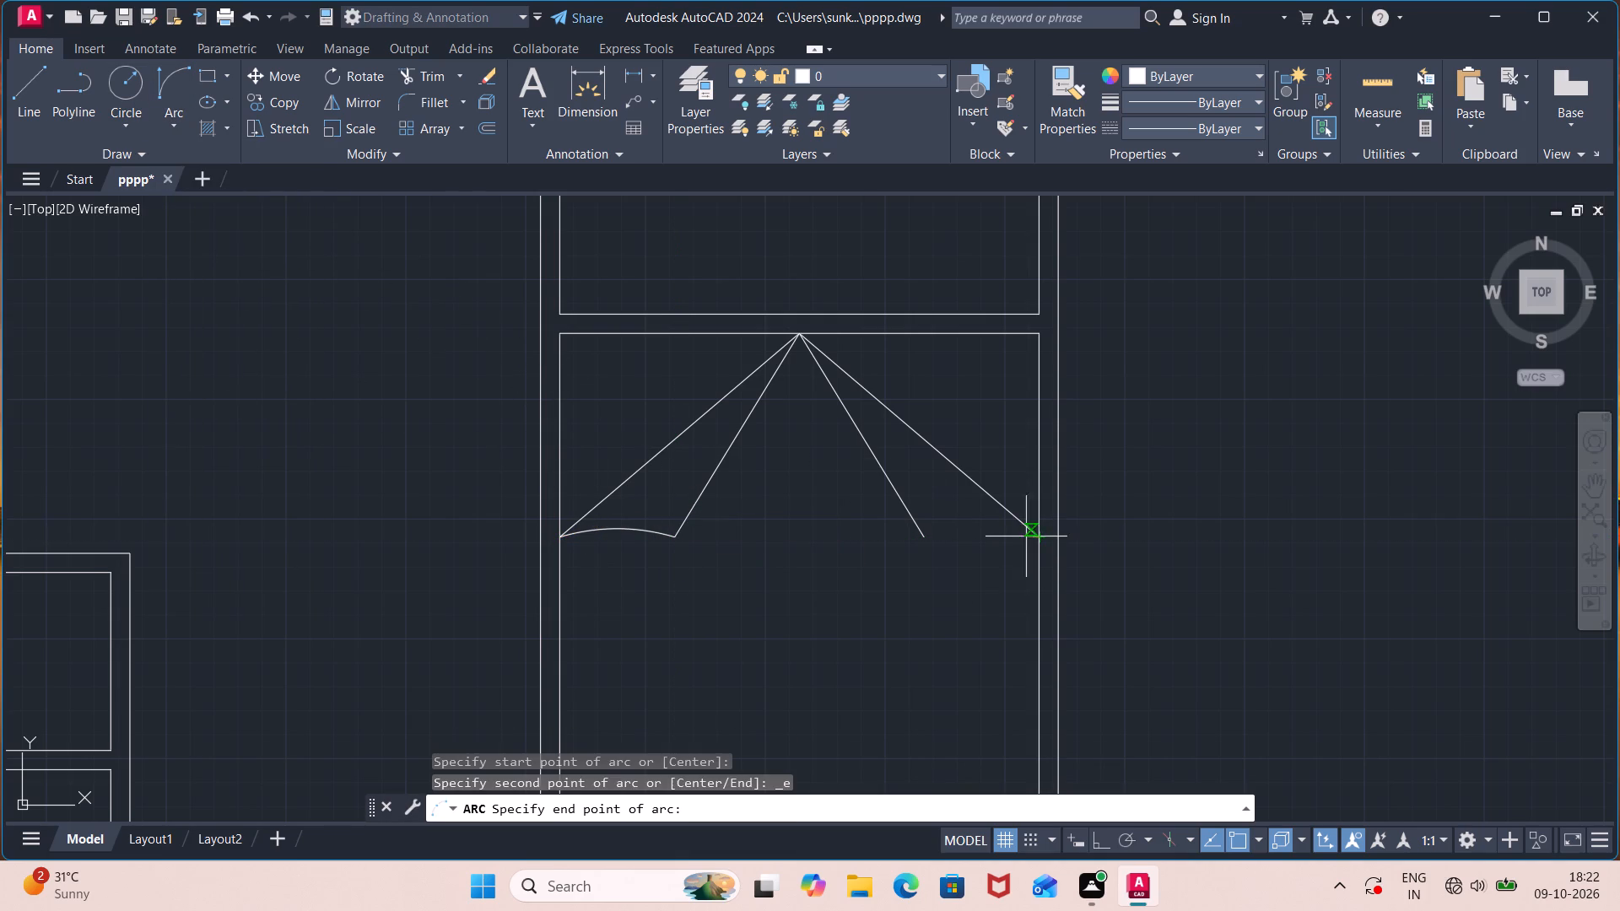
pyautogui.click(925, 540)
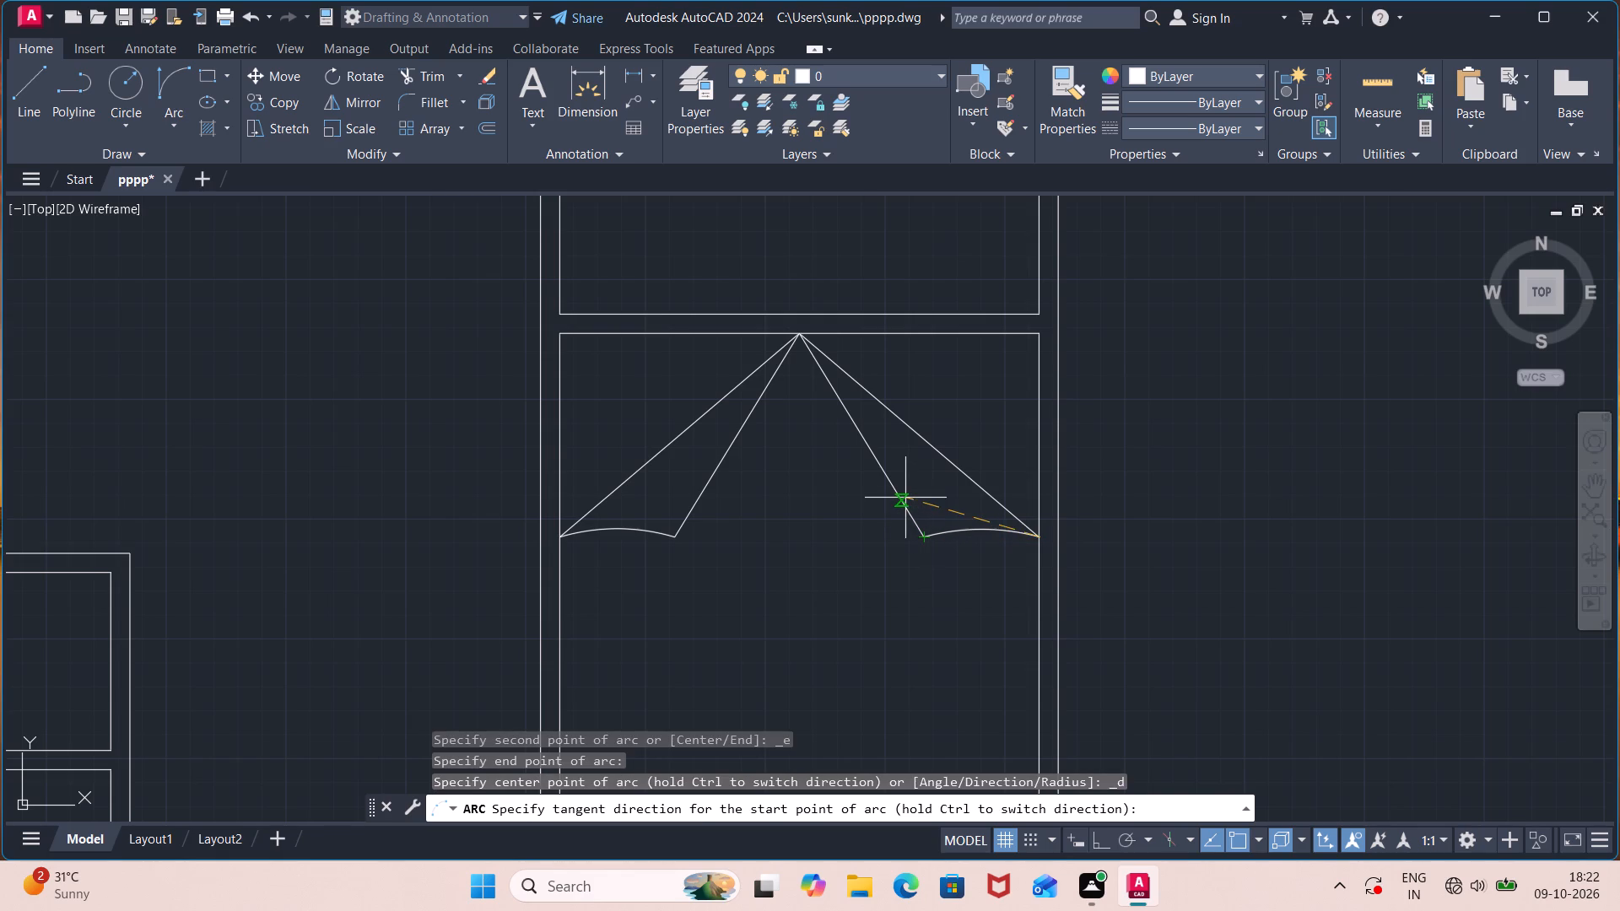
pyautogui.click(899, 485)
# Move the whole third element by its upper-left corner into the upper-left room of the floor plan.
pyautogui.scroll(-2, 994, 477)
pyautogui.scroll(-1, 1106, 464)
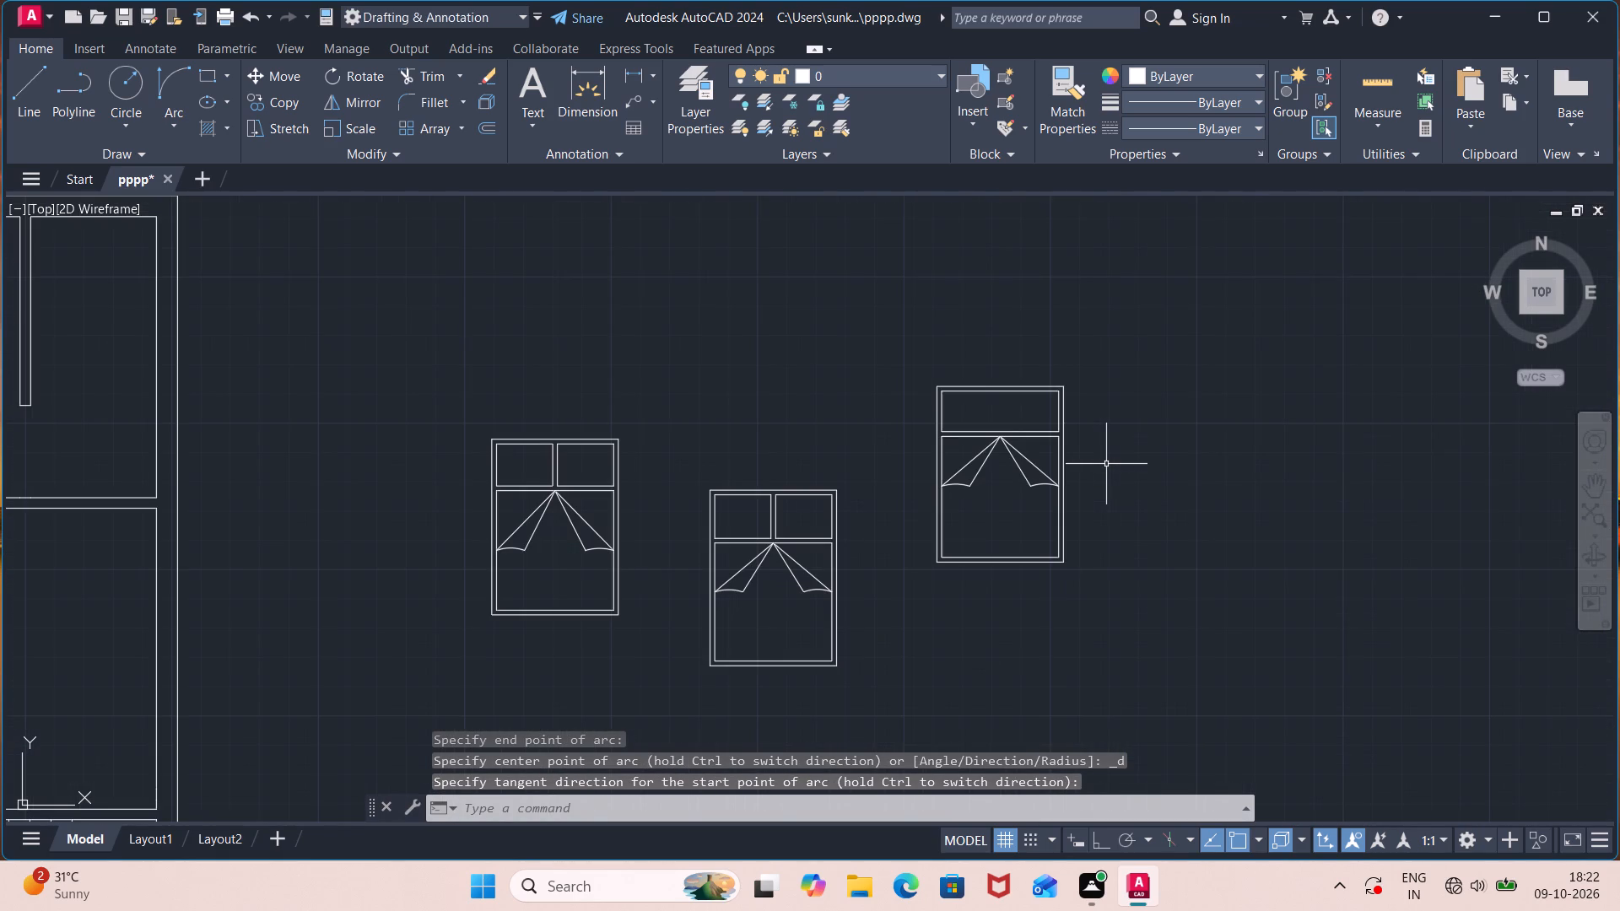
pyautogui.scroll(-1, 1106, 464)
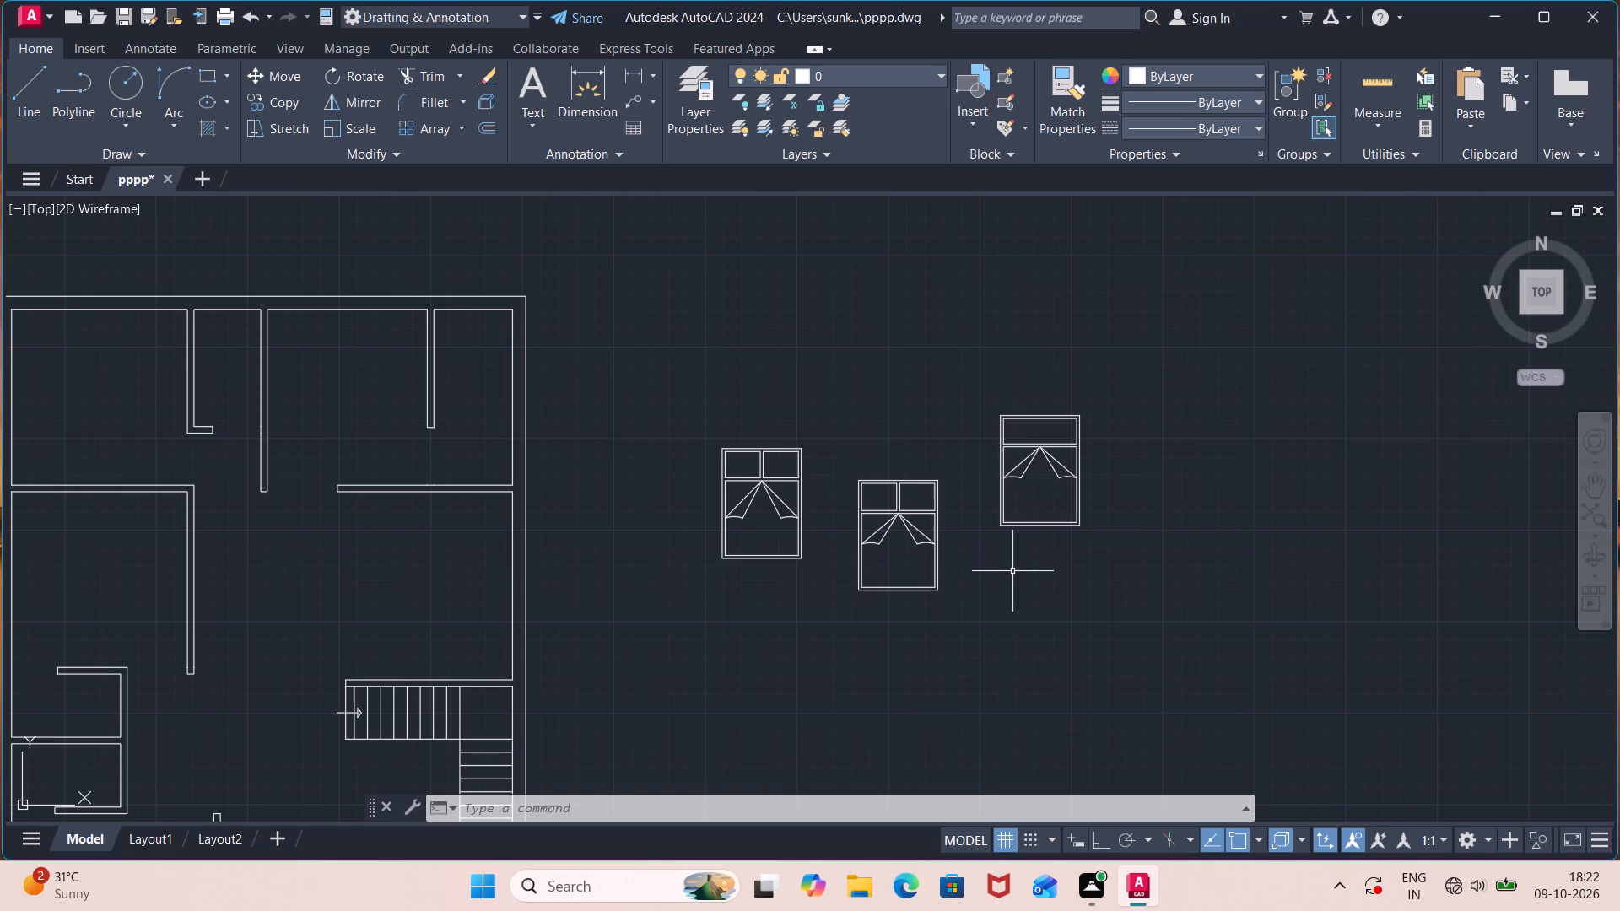
pyautogui.click(1112, 358)
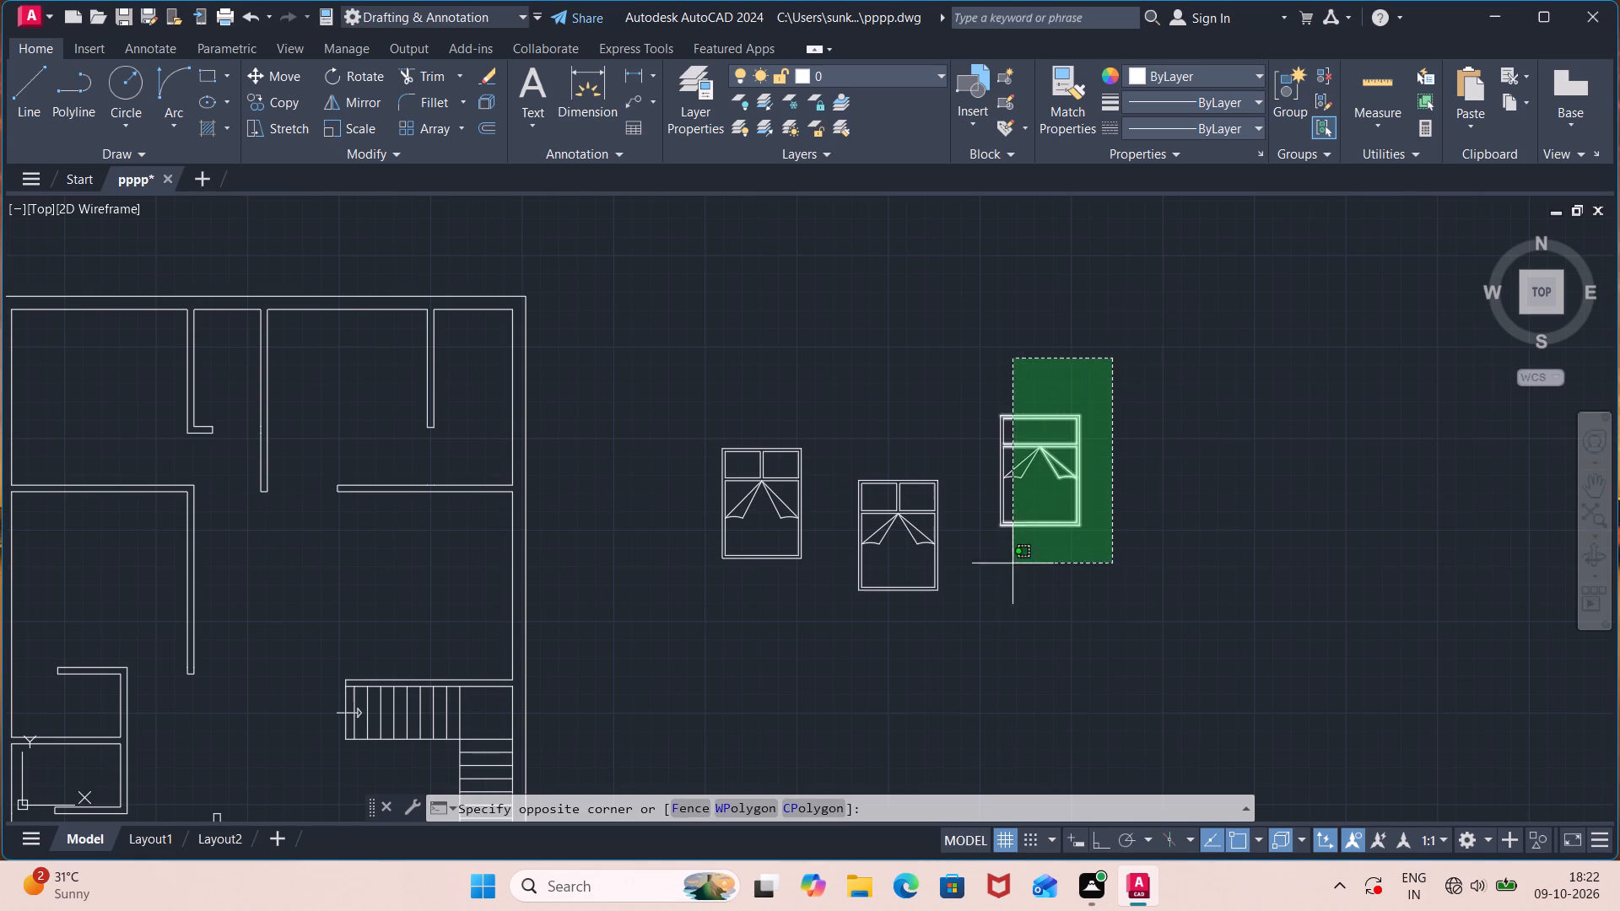
pyautogui.click(975, 571)
pyautogui.press('m')
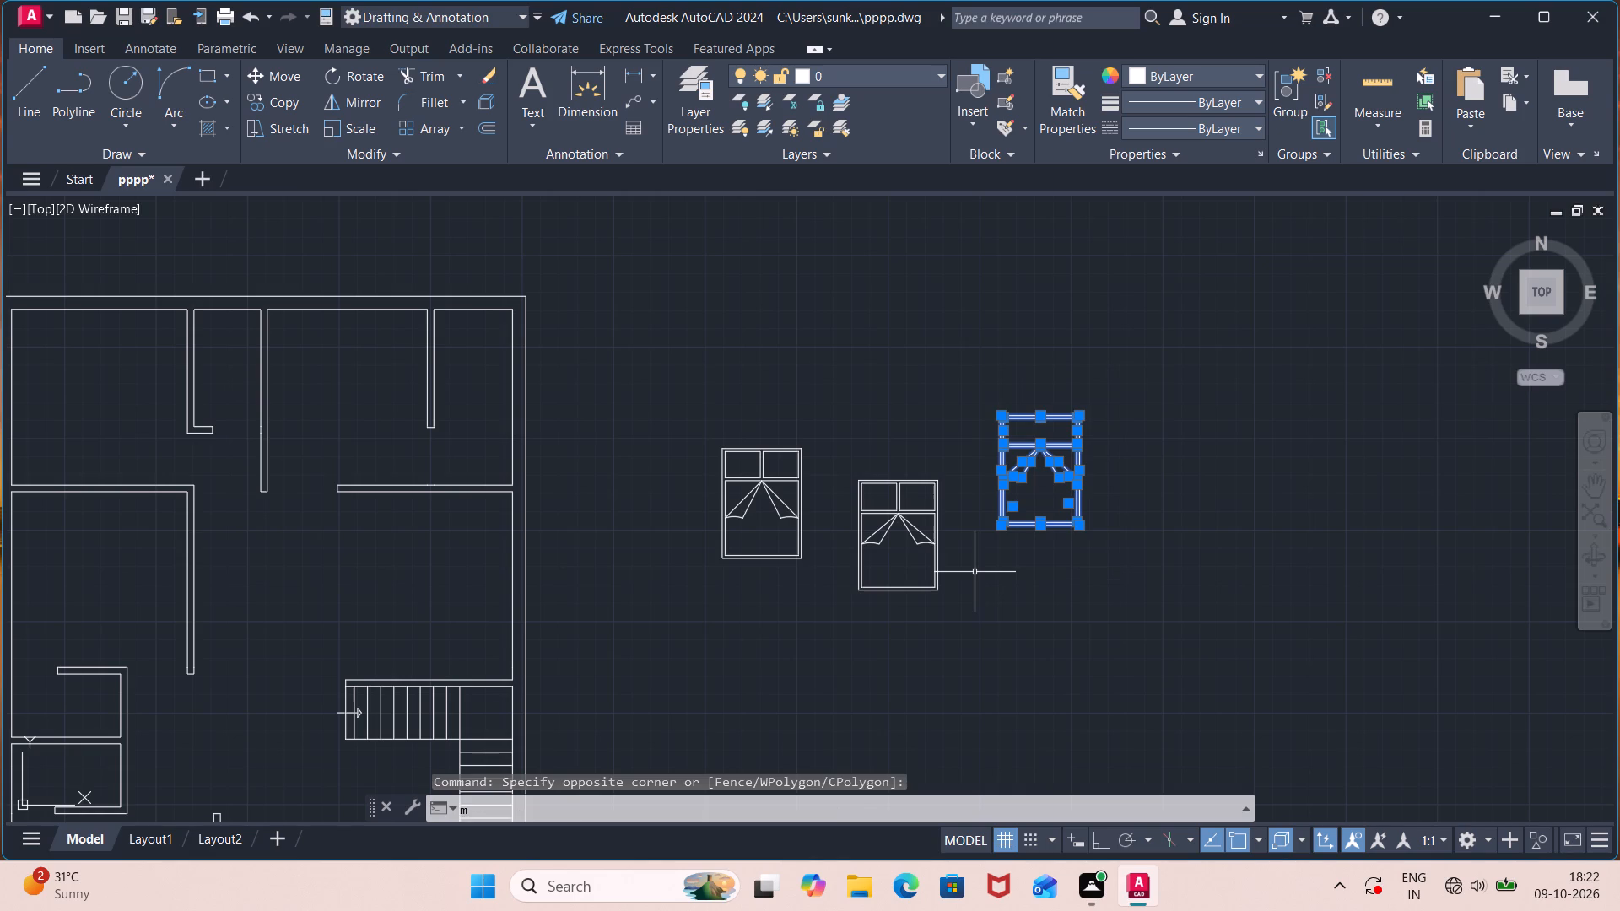
pyautogui.press('Return')
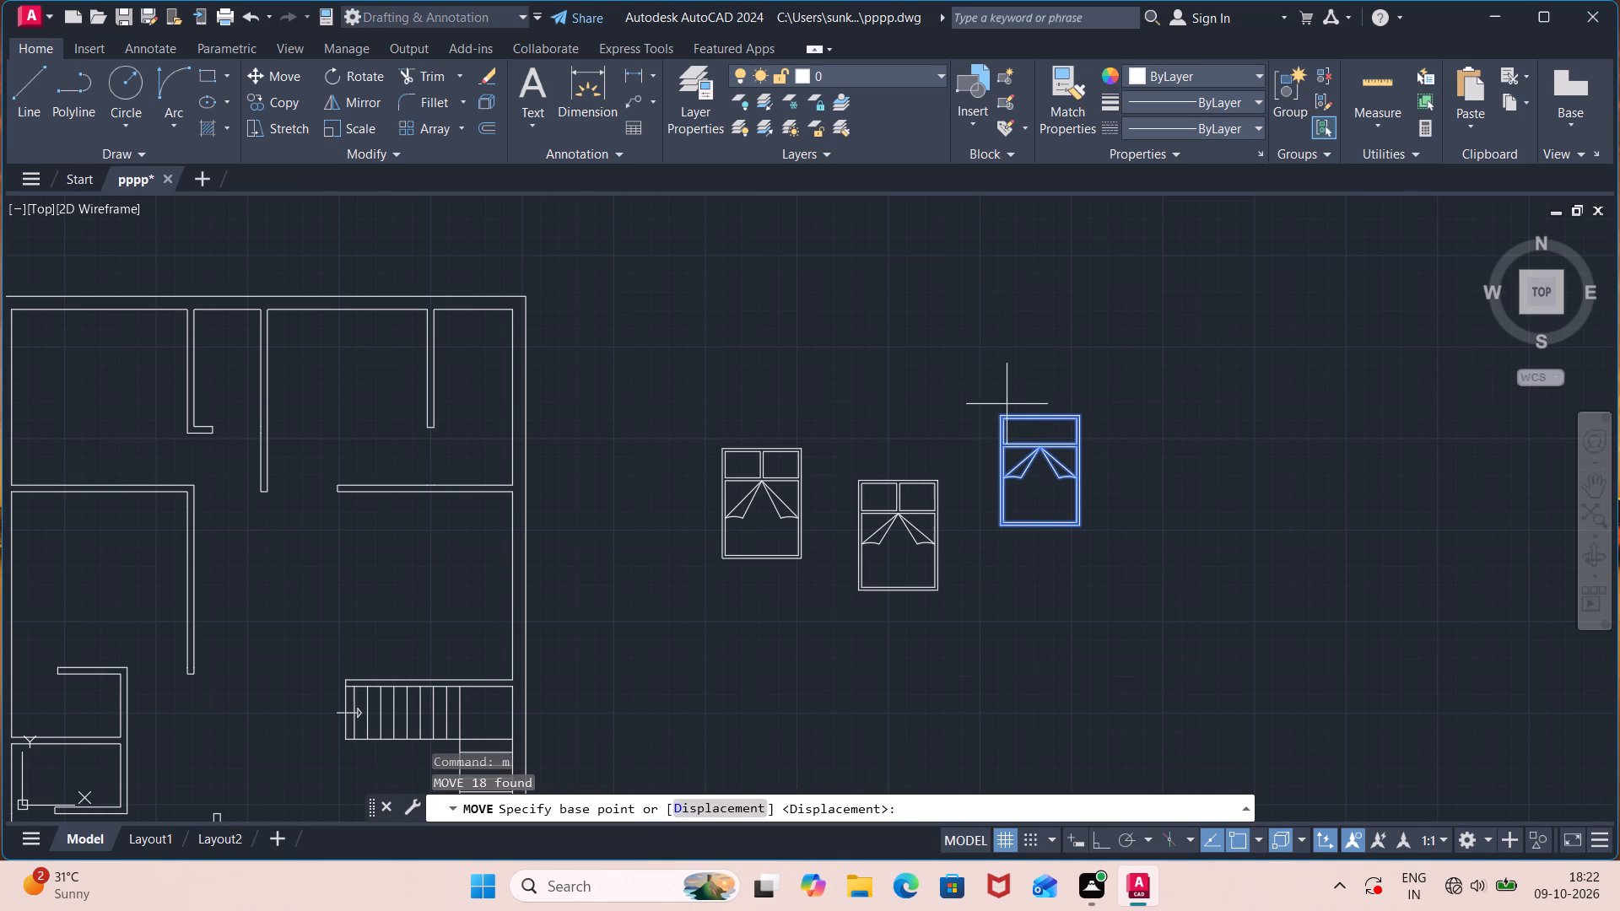
pyautogui.click(999, 414)
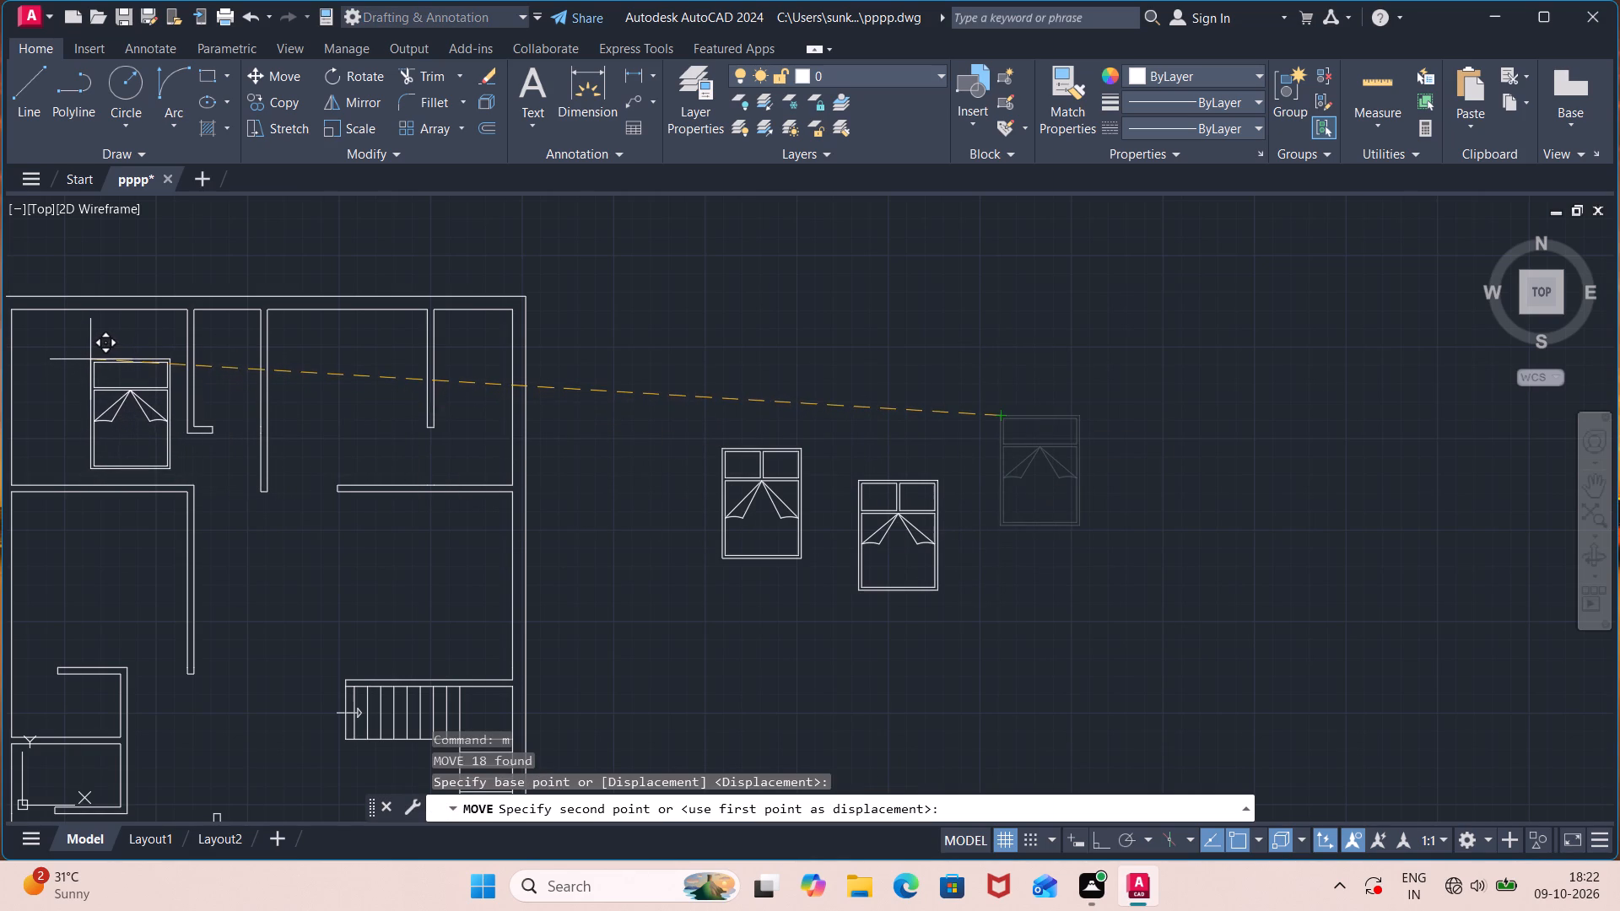
pyautogui.moveTo(90, 359); pyautogui.dragTo(442, 380, button='middle')
pyautogui.moveTo(457, 380); pyautogui.dragTo(505, 380, button='middle')
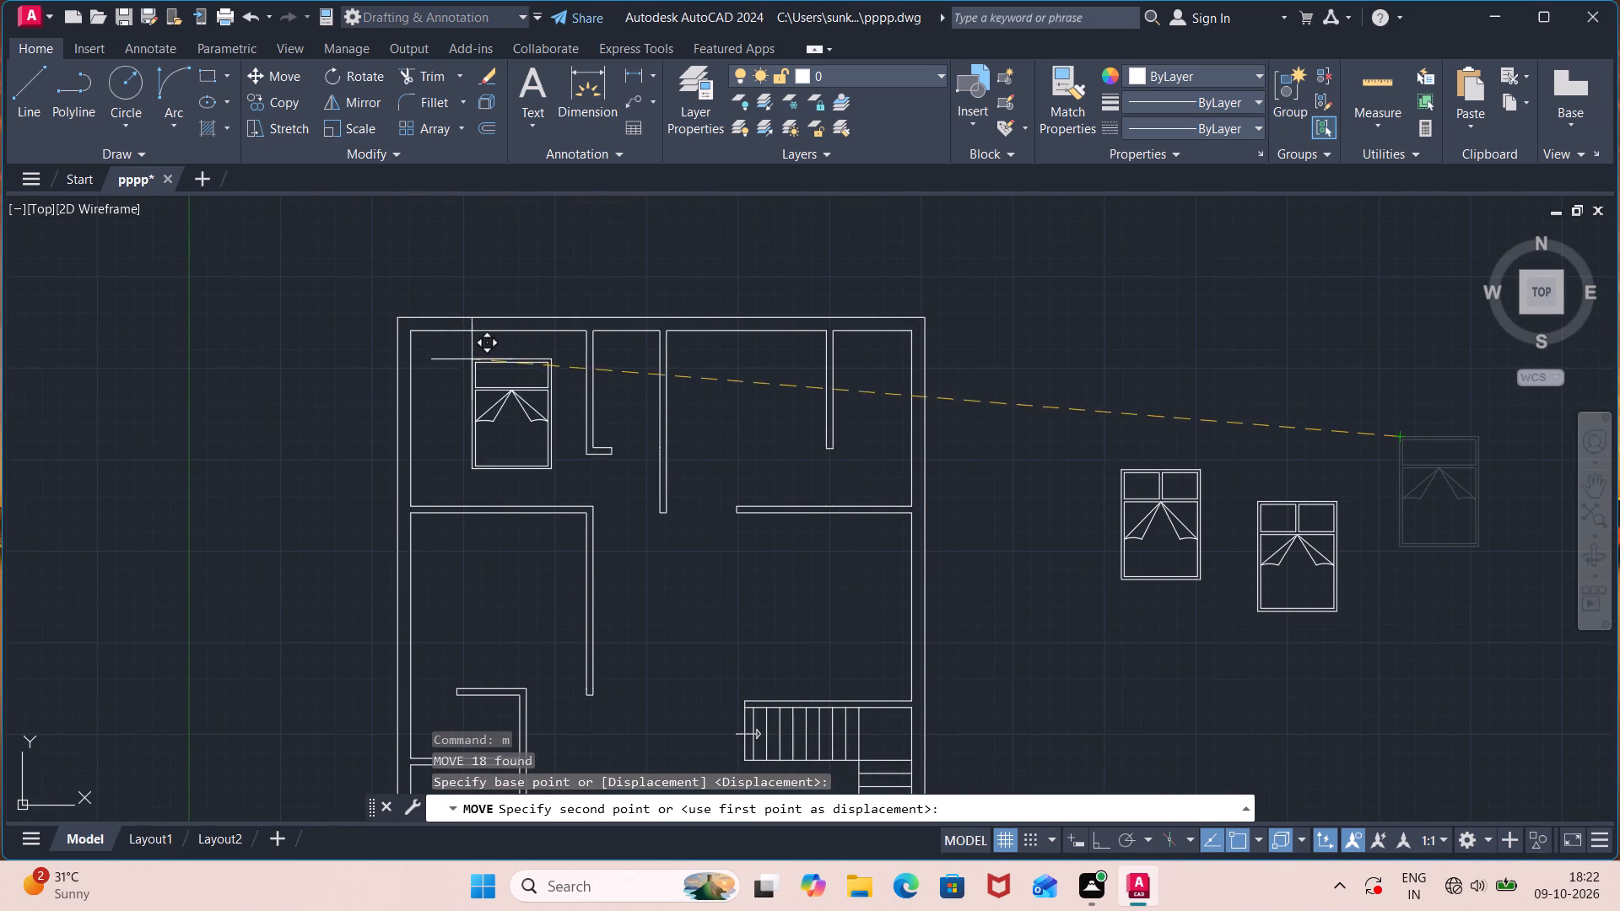
pyautogui.click(457, 346)
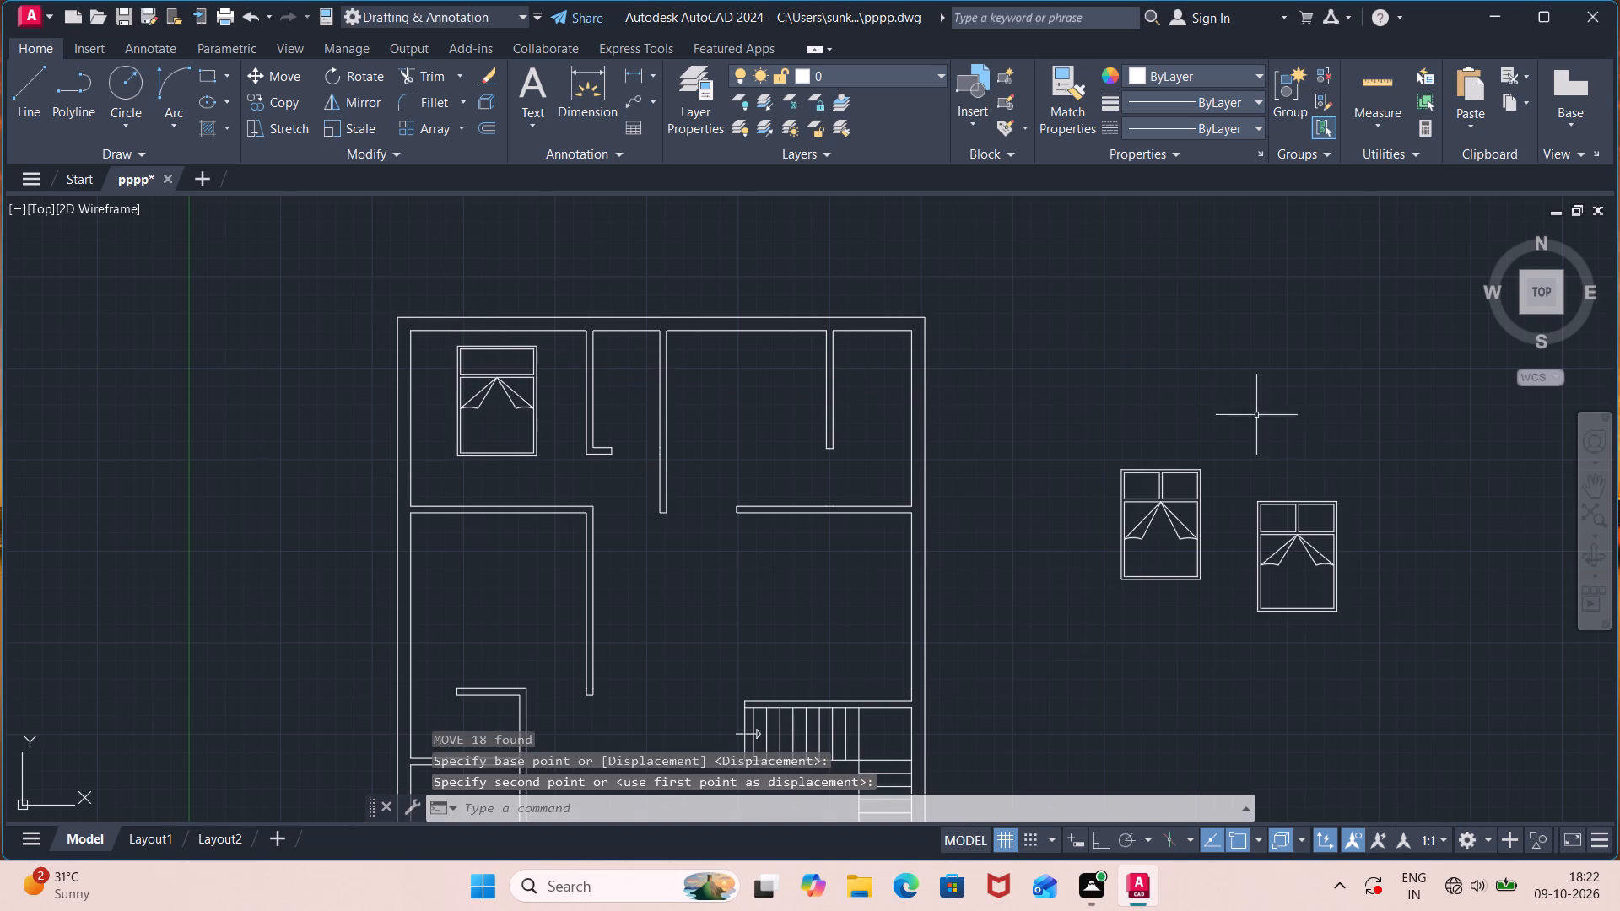
# Draw a vertical centre line across the moved element's upper compartment, from the rail's midpoint to the inner top line.
pyautogui.scroll(1, 640, 416)
pyautogui.scroll(1, 498, 413)
pyautogui.moveTo(498, 413); pyautogui.dragTo(899, 553, button='middle')
pyautogui.scroll(2, 855, 493)
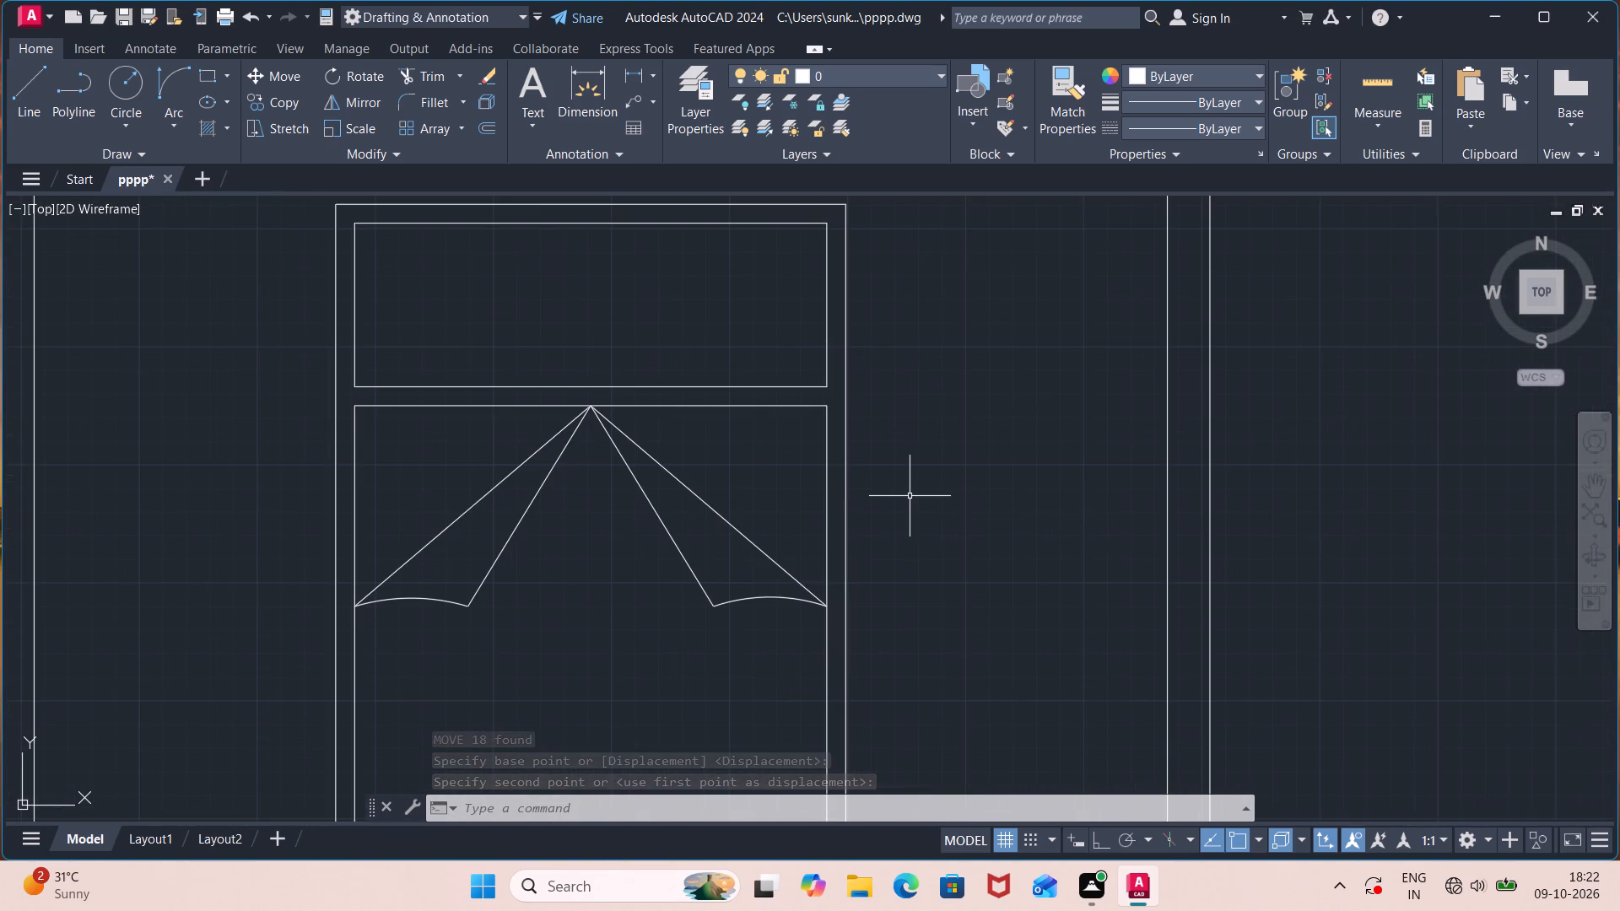
pyautogui.press('l')
pyautogui.press('Return')
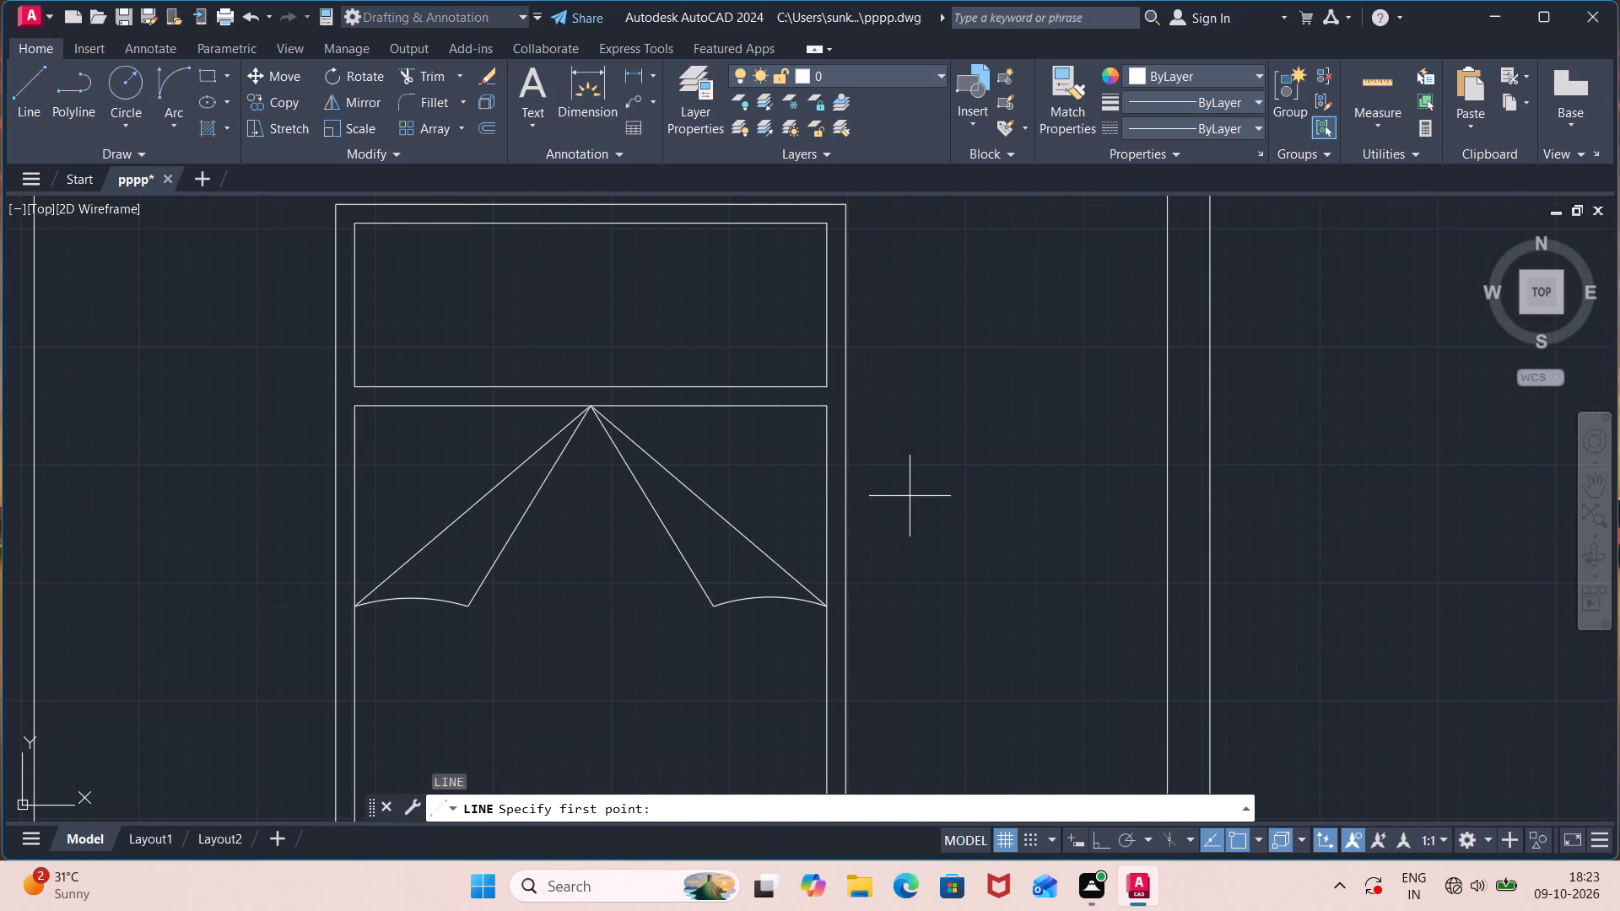
pyautogui.click(592, 381)
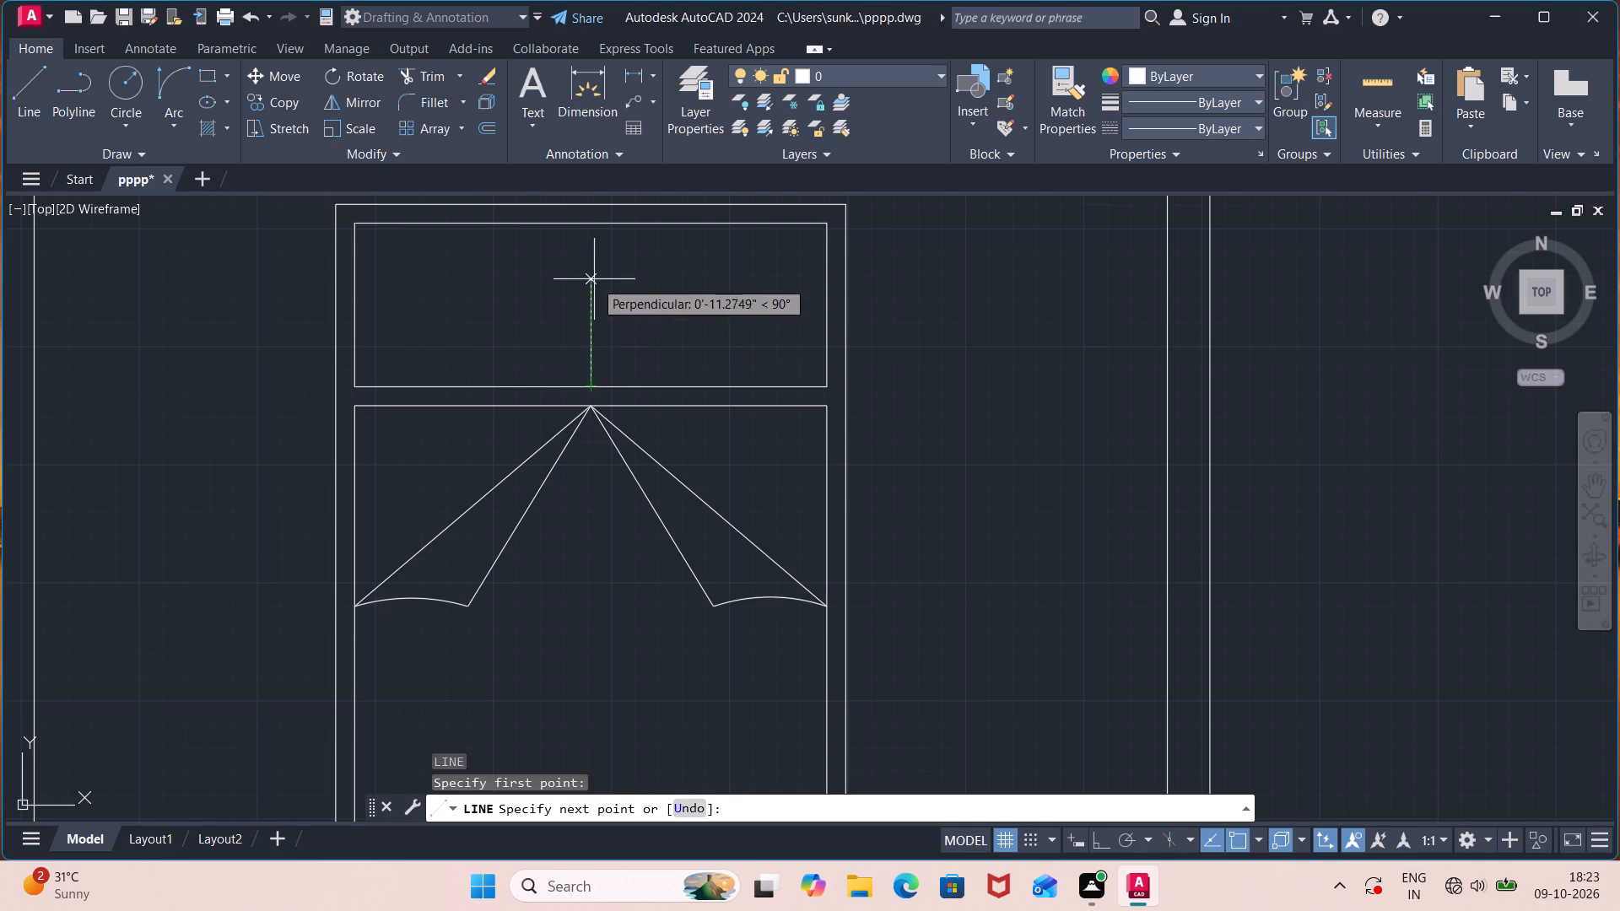
pyautogui.click(591, 228)
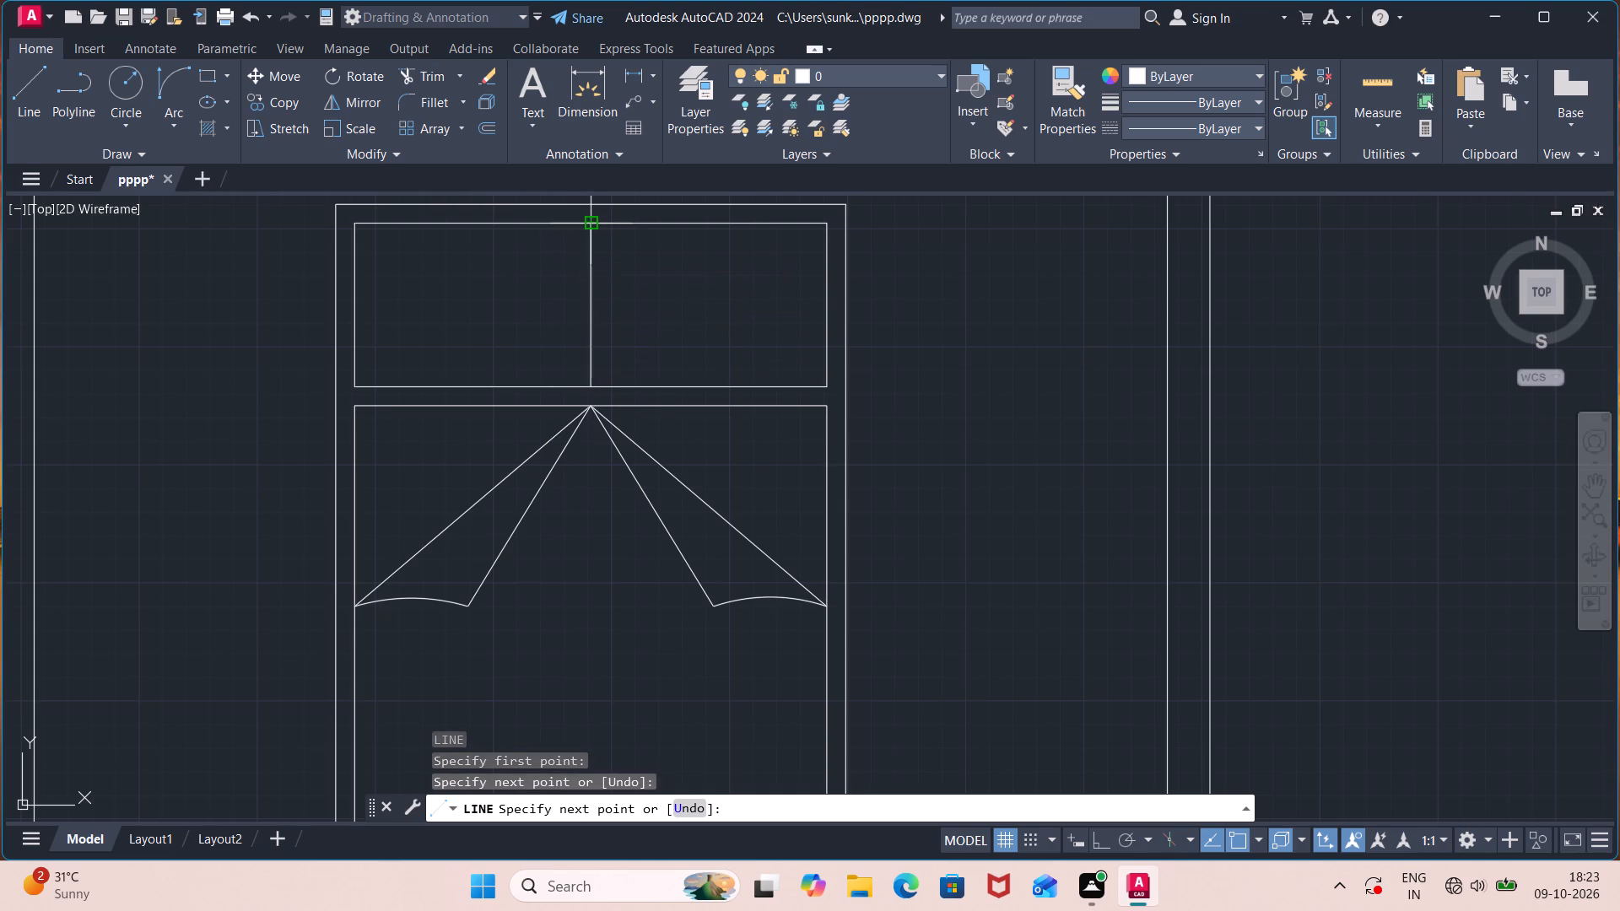
pyautogui.press('Escape')
# Offset the vertical centre line in the bed's upper compartment by 1" to each side.
pyautogui.write('off')
pyautogui.press('Return')
pyautogui.write('1"')
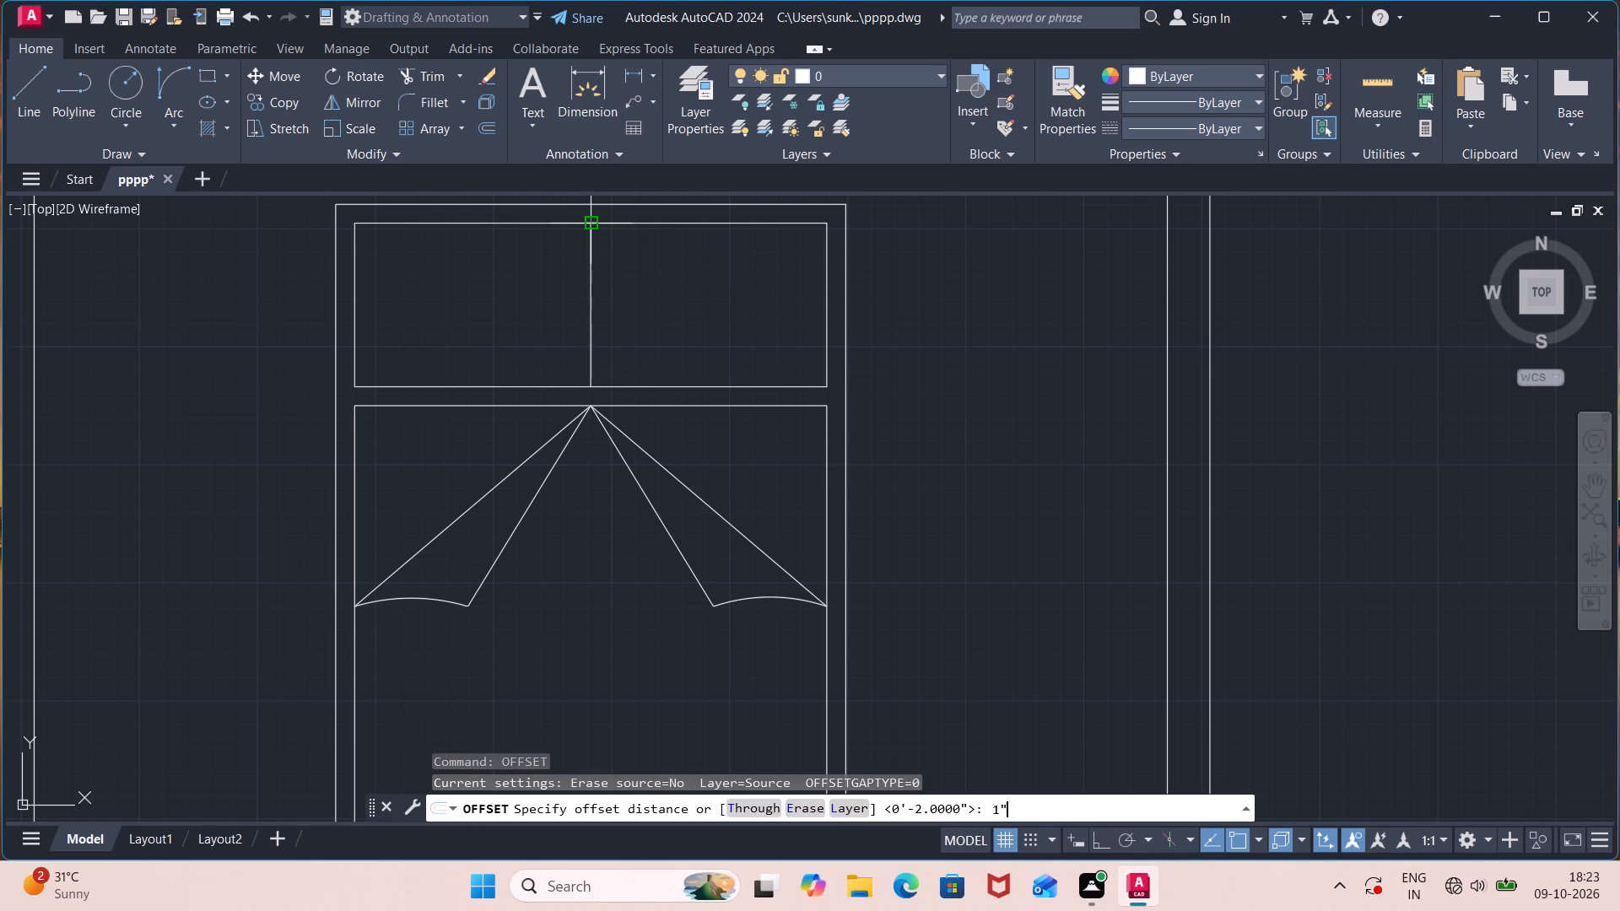
pyautogui.press('Return')
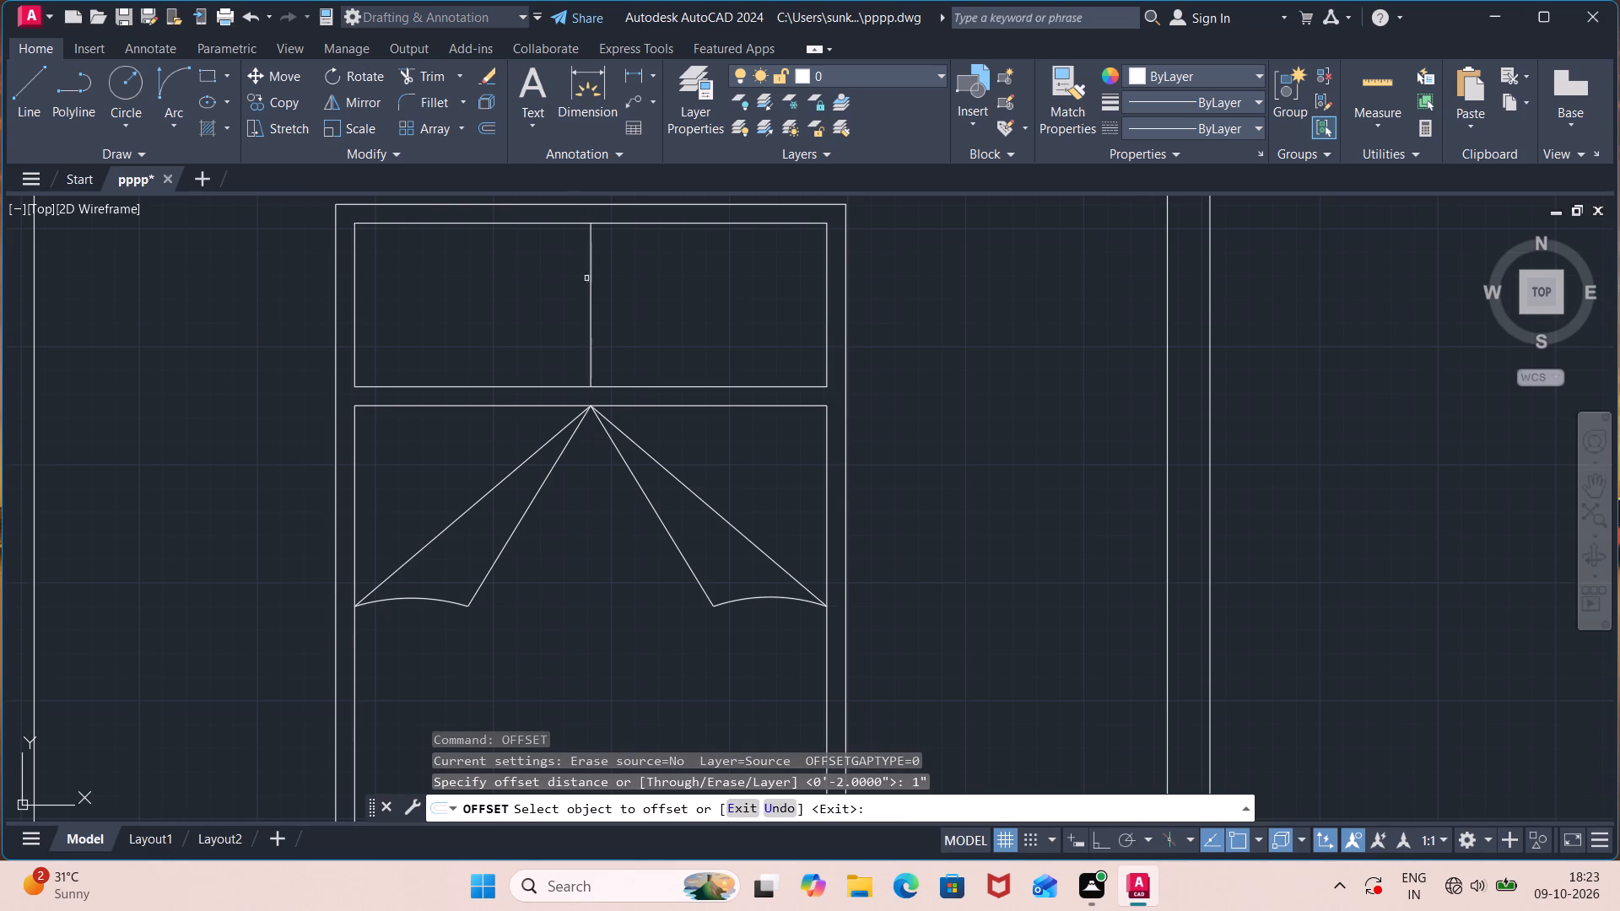
pyautogui.click(589, 294)
pyautogui.click(564, 299)
pyautogui.click(592, 299)
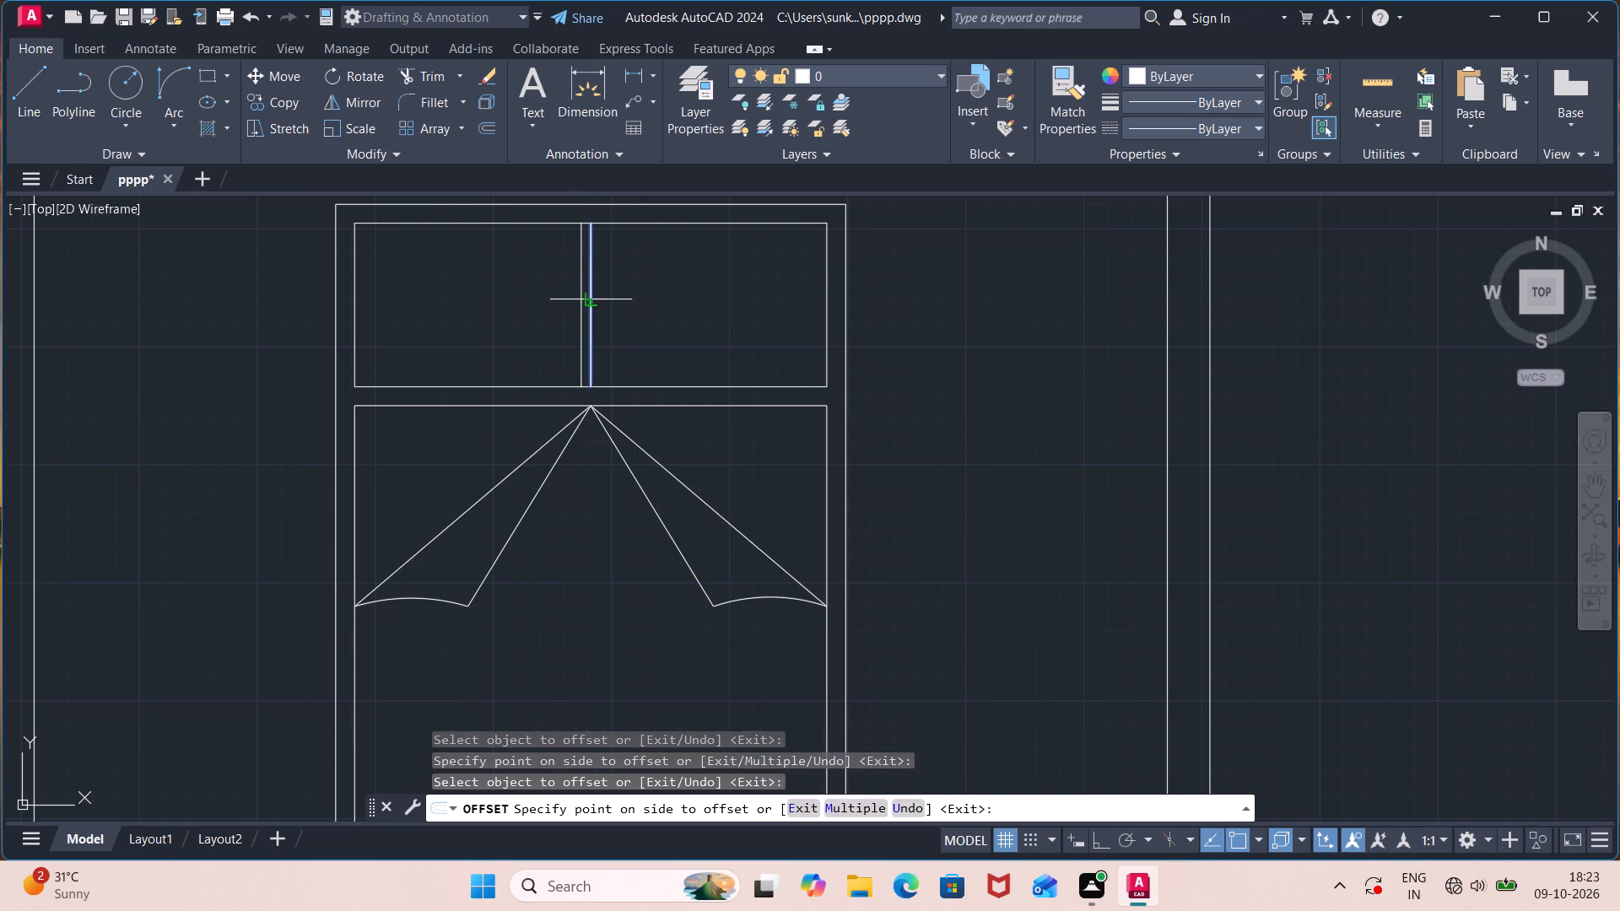
pyautogui.click(635, 296)
pyautogui.press('Escape')
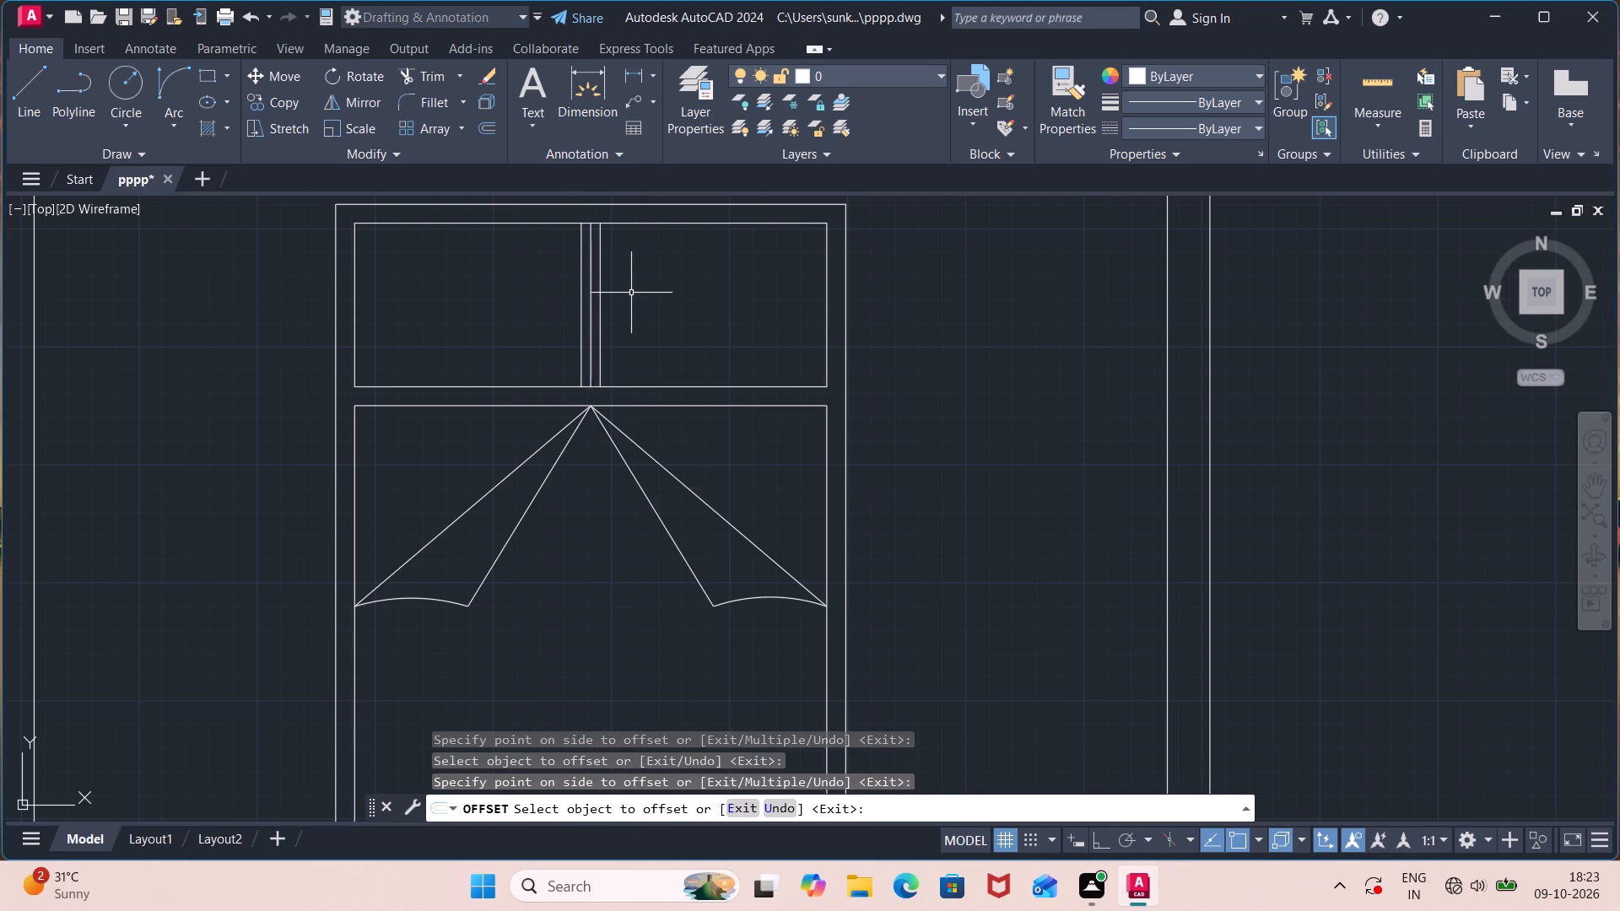
# Delete the original vertical centre line between the two offset lines.
pyautogui.click(591, 335)
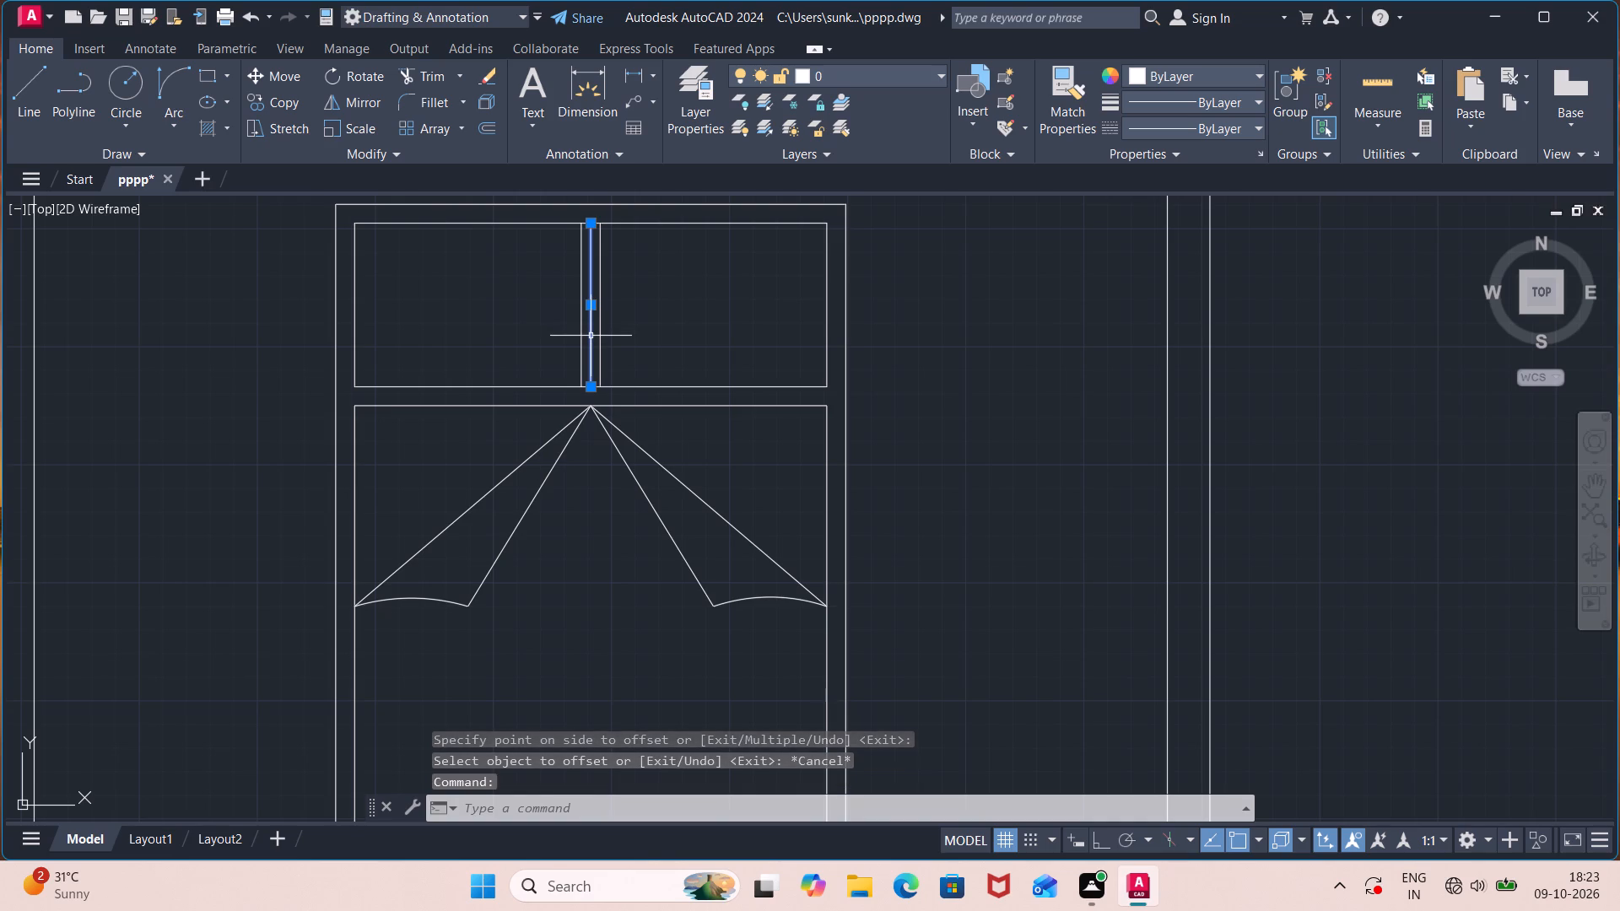
pyautogui.press('Delete')
# Trim the rail's upper line and the inner top line between the two offset lines to separate the upper compartments.
pyautogui.press('t')
pyautogui.press('r')
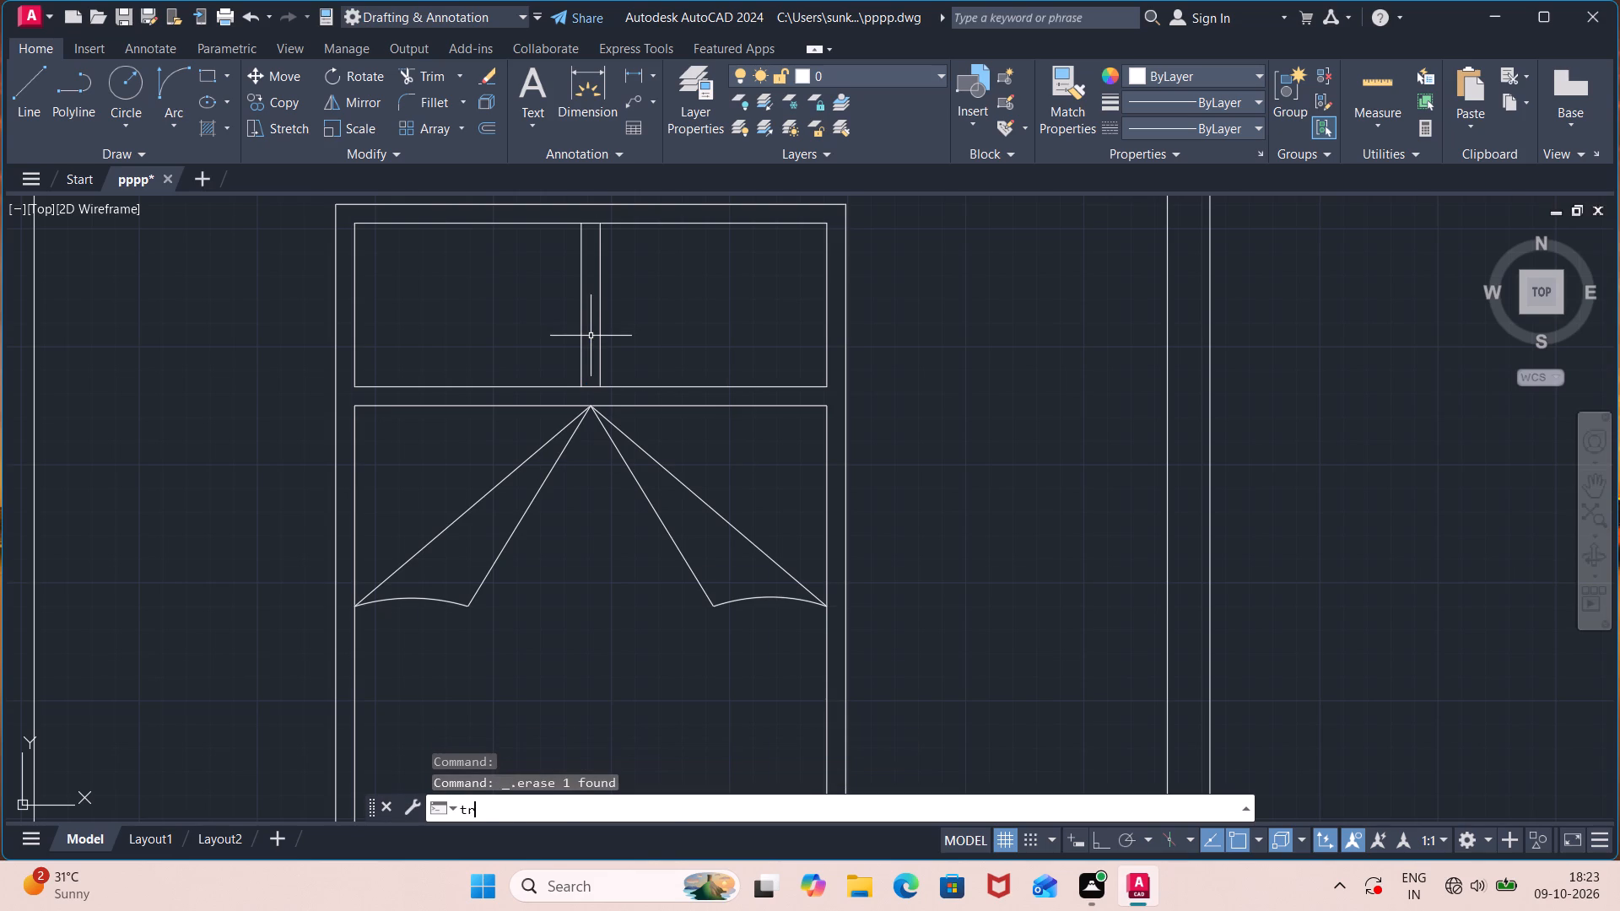
pyautogui.press('Return')
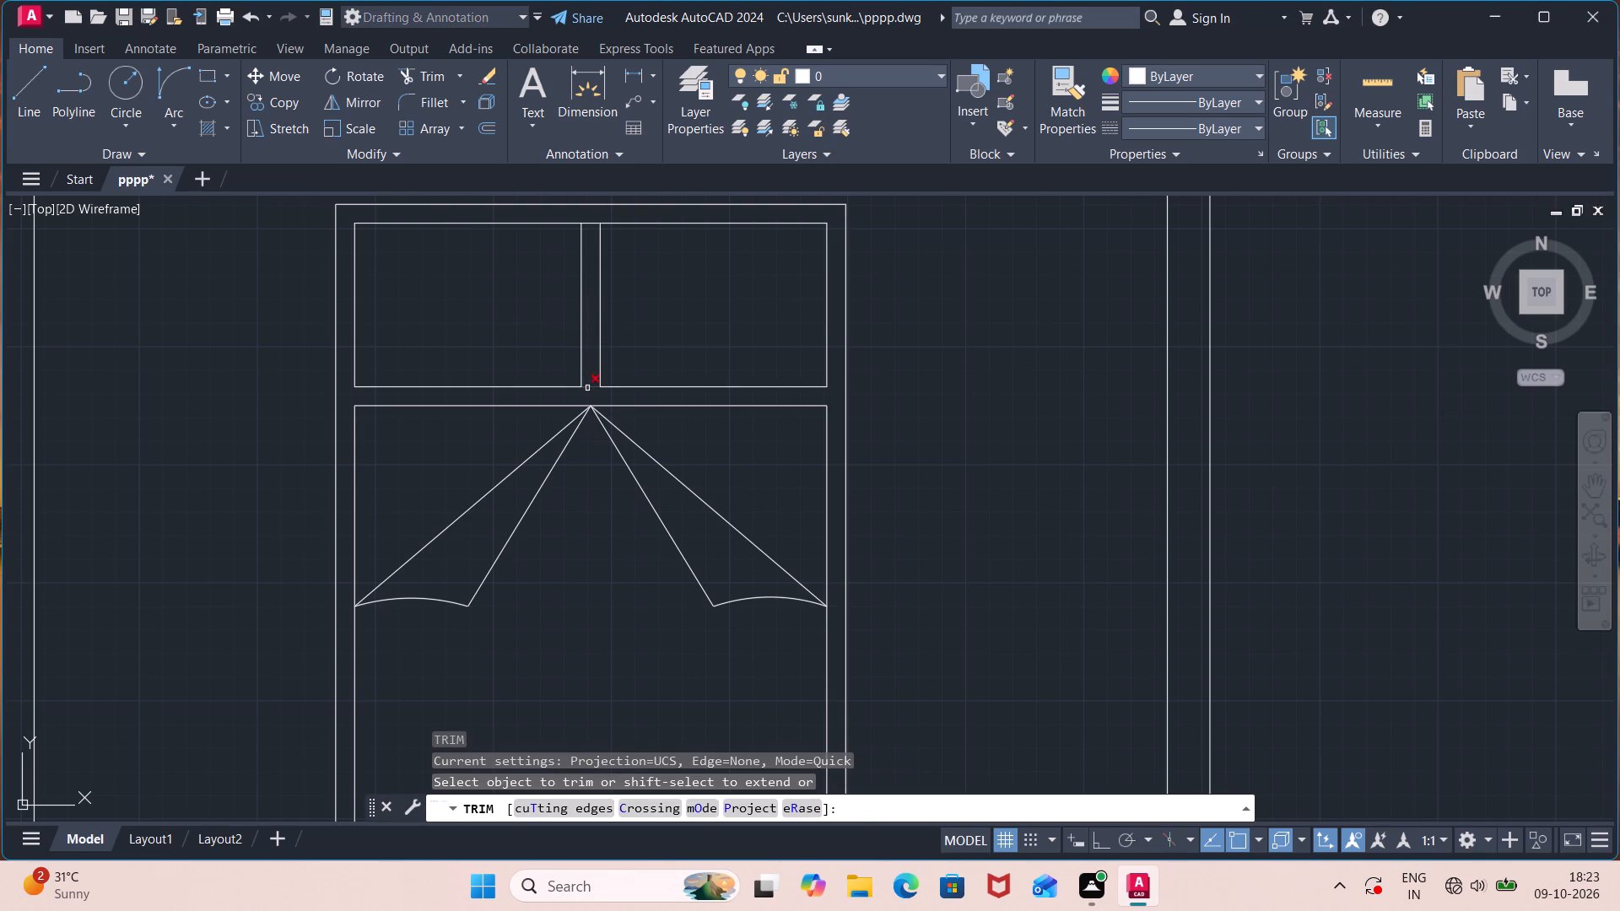
pyautogui.click(588, 390)
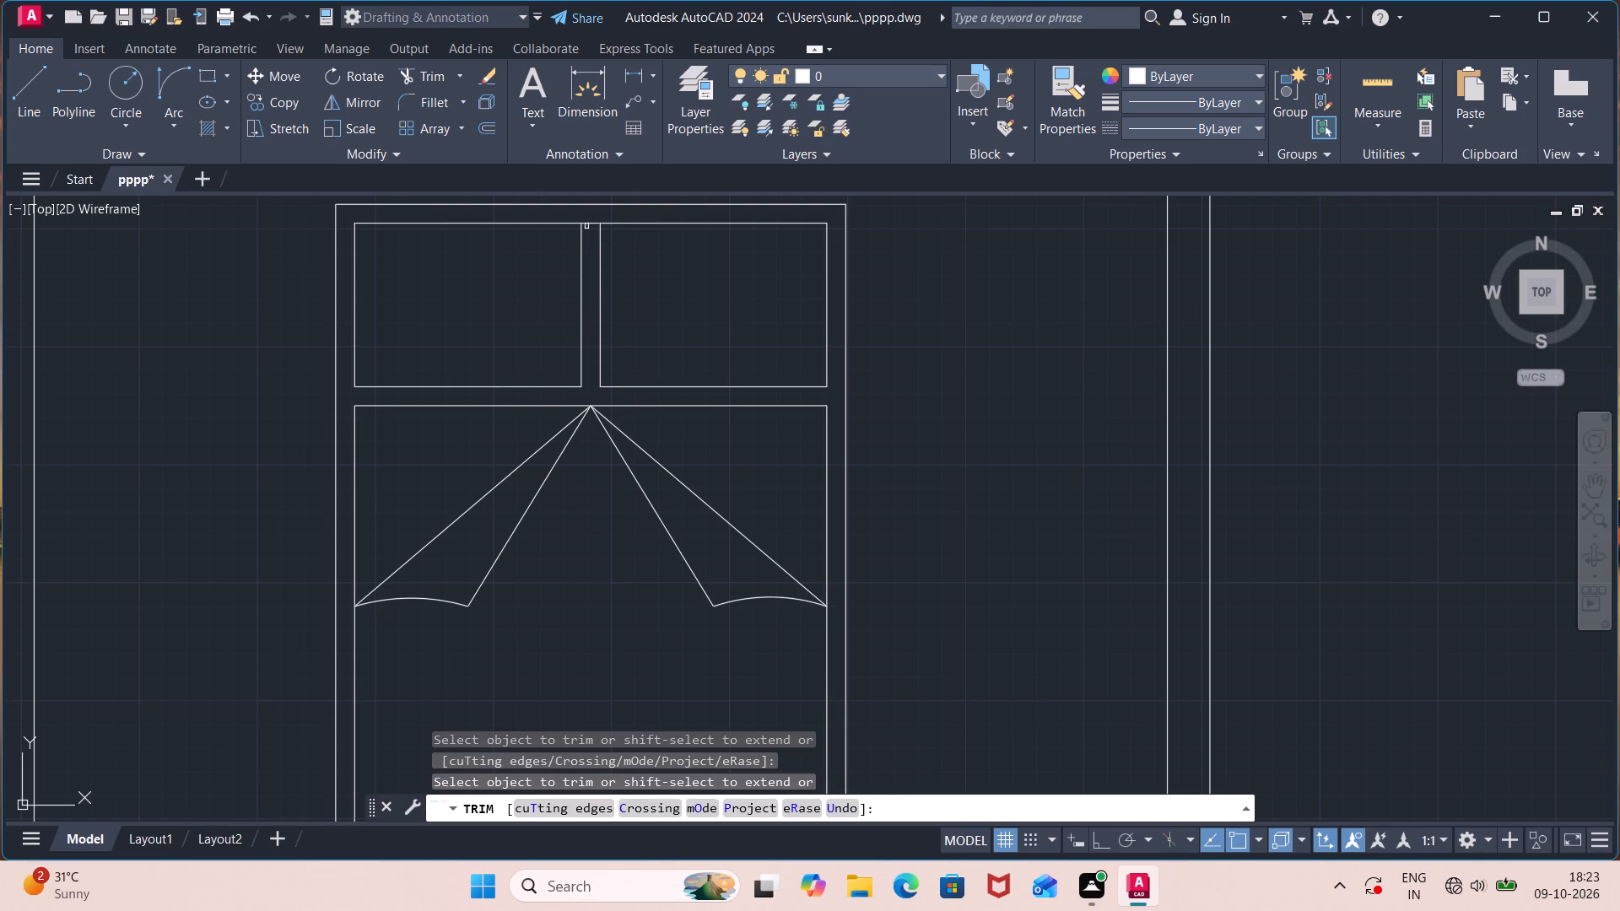
pyautogui.click(586, 224)
pyautogui.scroll(-1, 575, 303)
pyautogui.scroll(-2, 856, 277)
pyautogui.press('Escape')
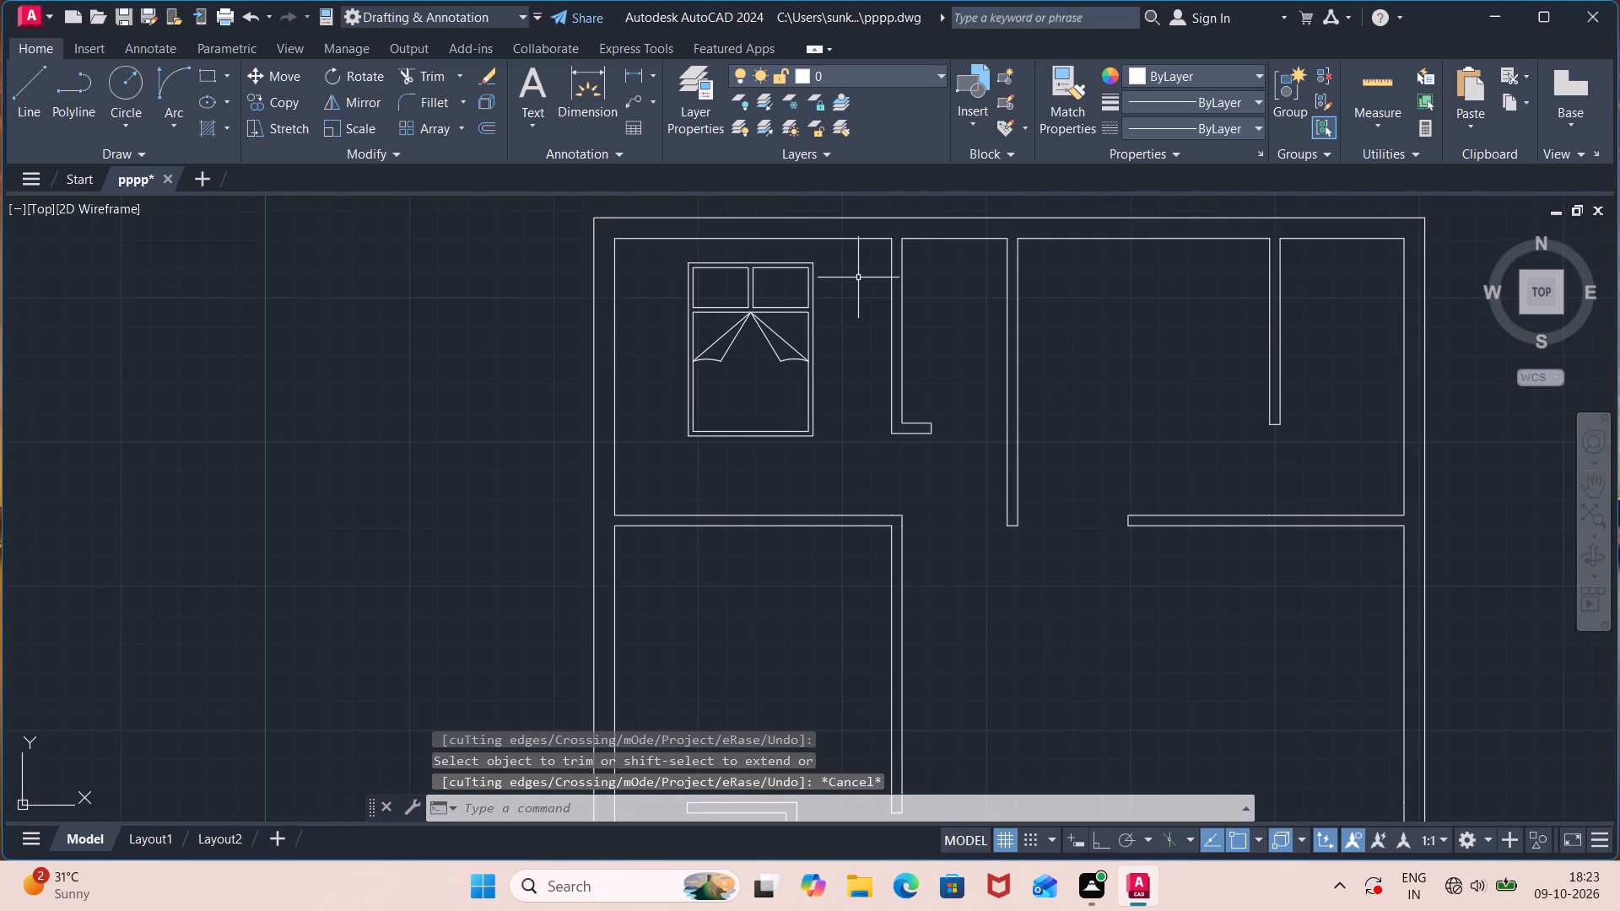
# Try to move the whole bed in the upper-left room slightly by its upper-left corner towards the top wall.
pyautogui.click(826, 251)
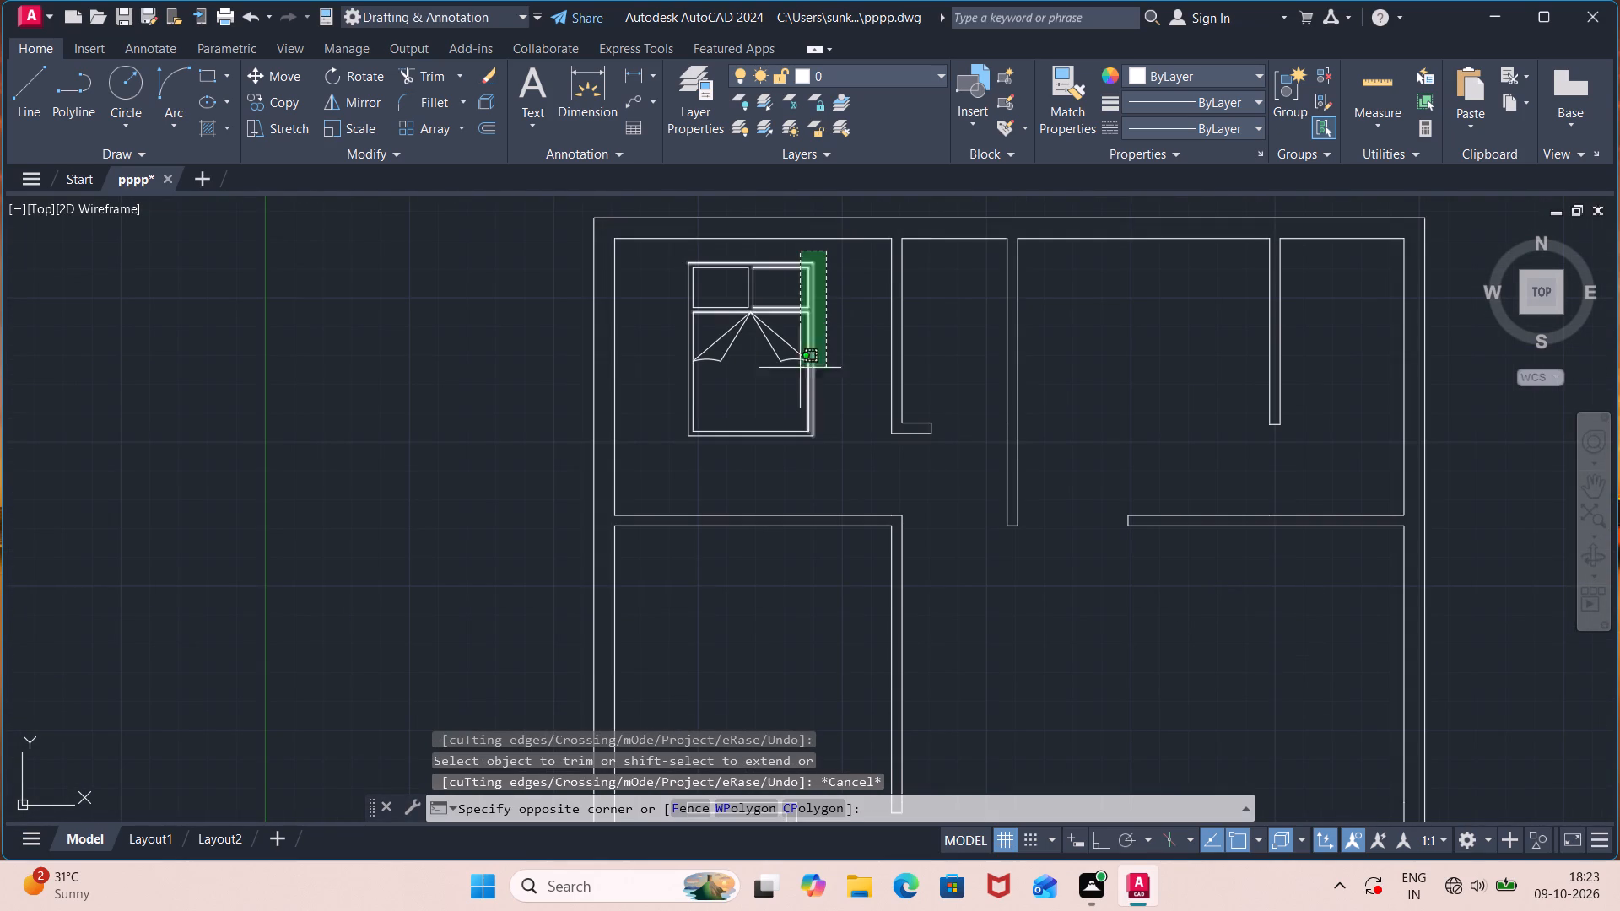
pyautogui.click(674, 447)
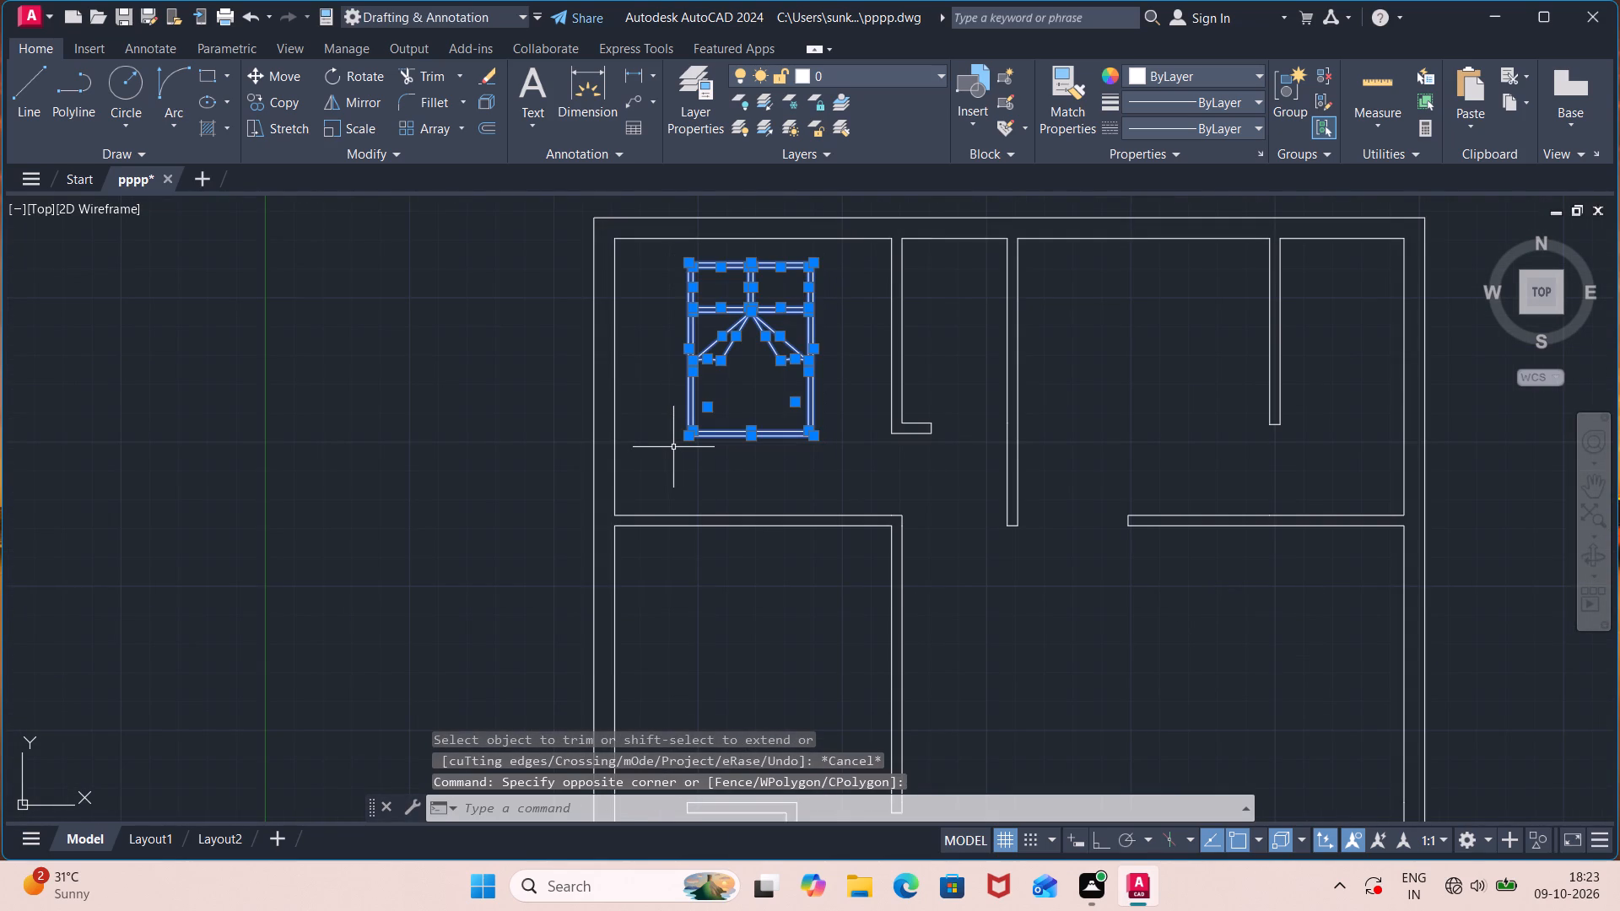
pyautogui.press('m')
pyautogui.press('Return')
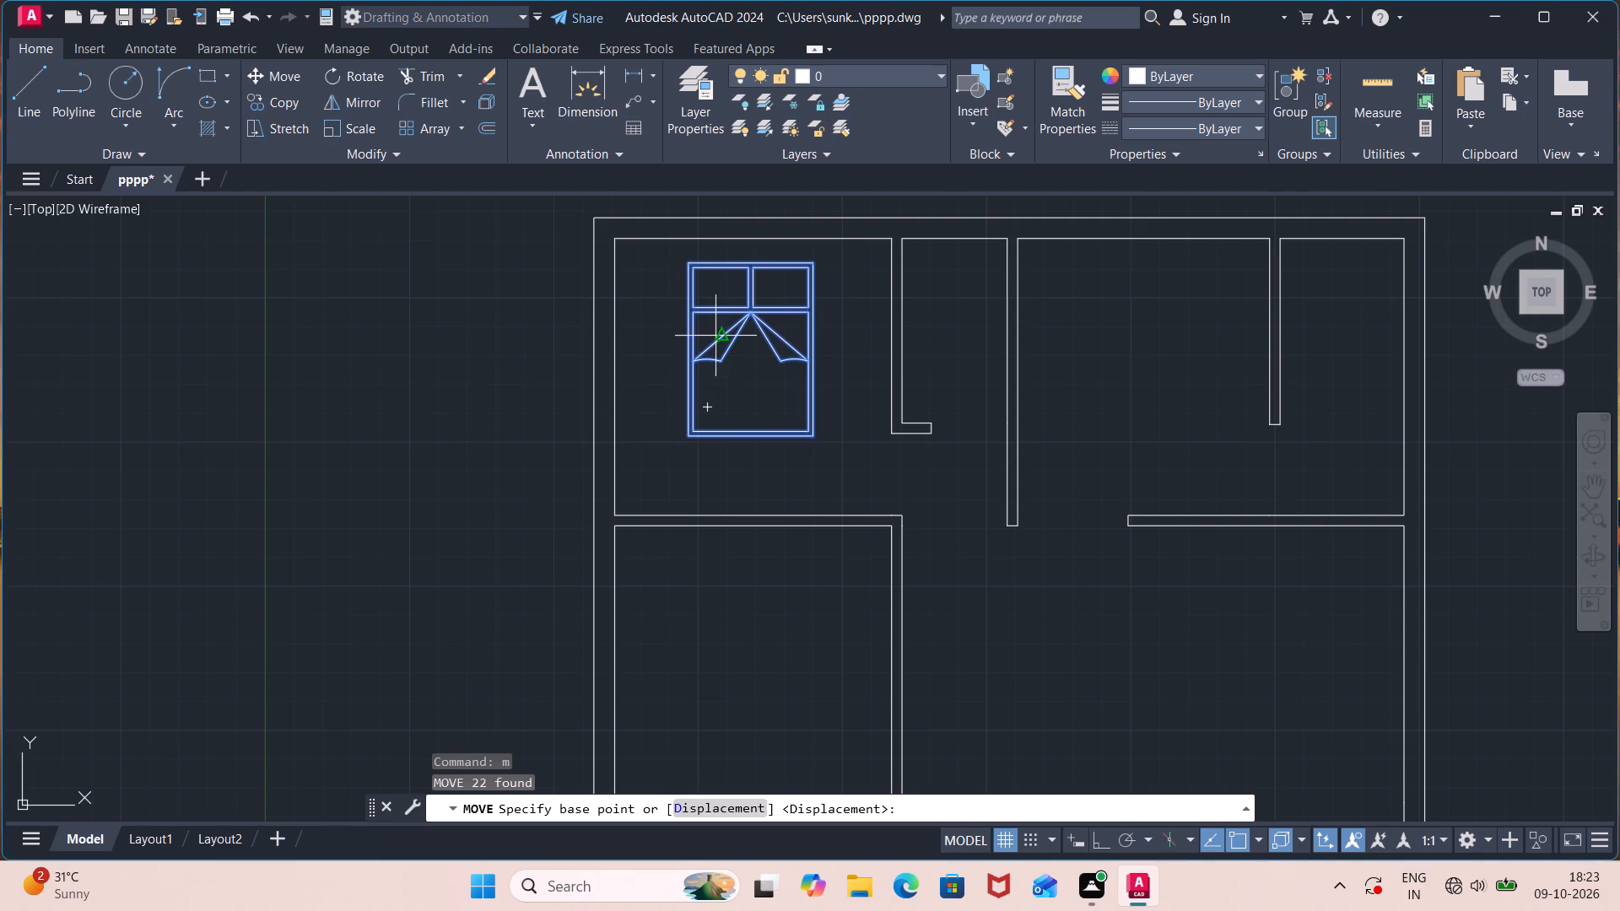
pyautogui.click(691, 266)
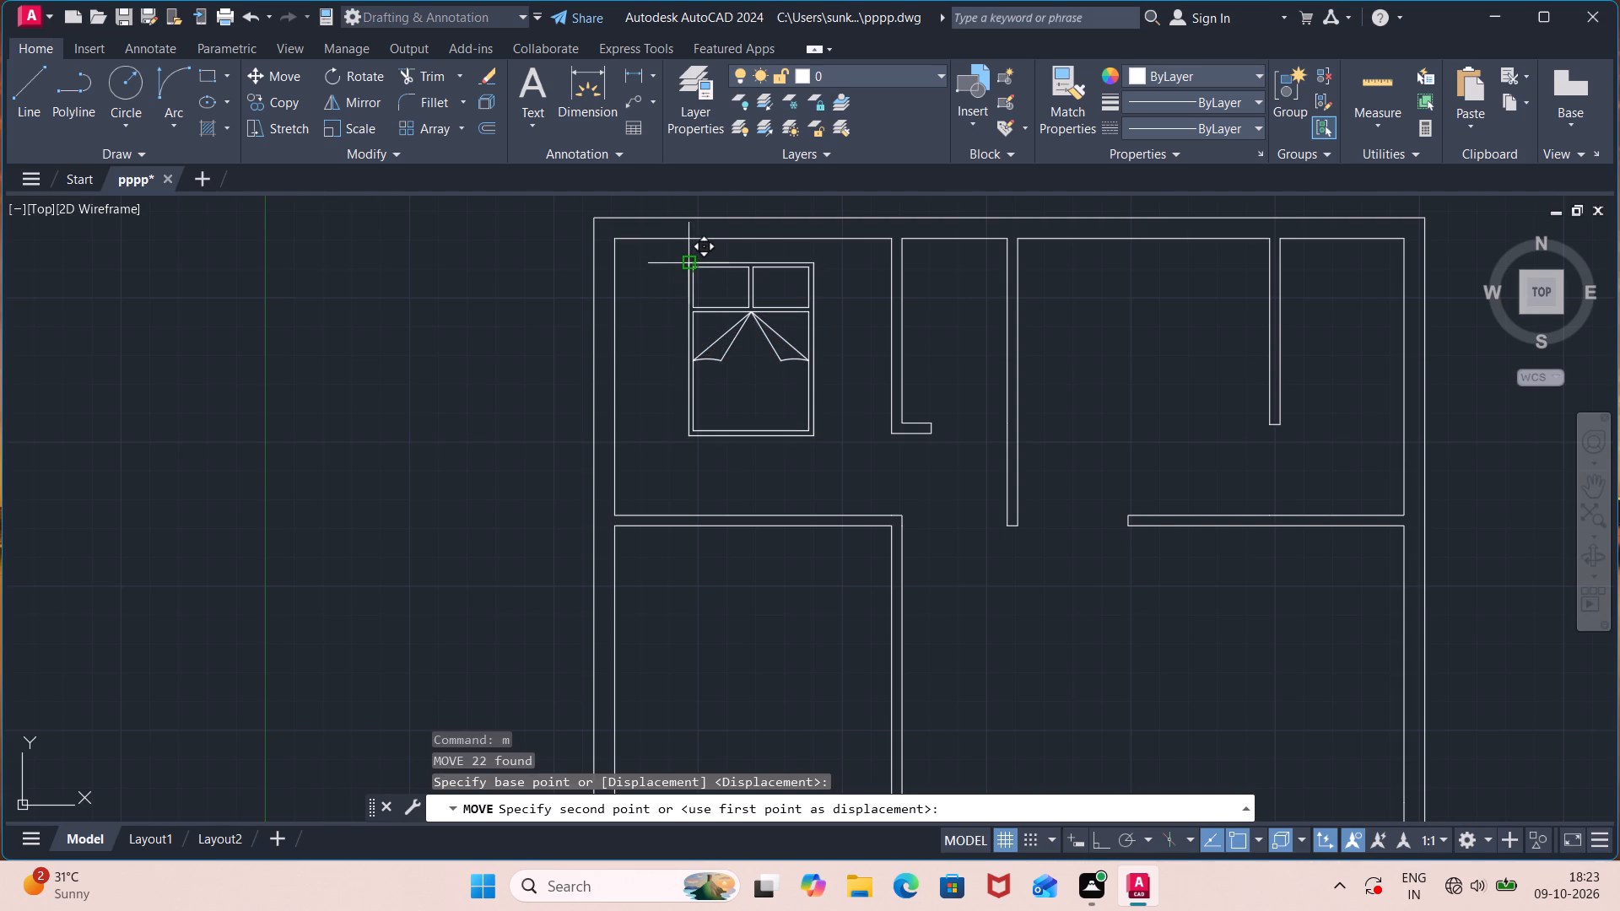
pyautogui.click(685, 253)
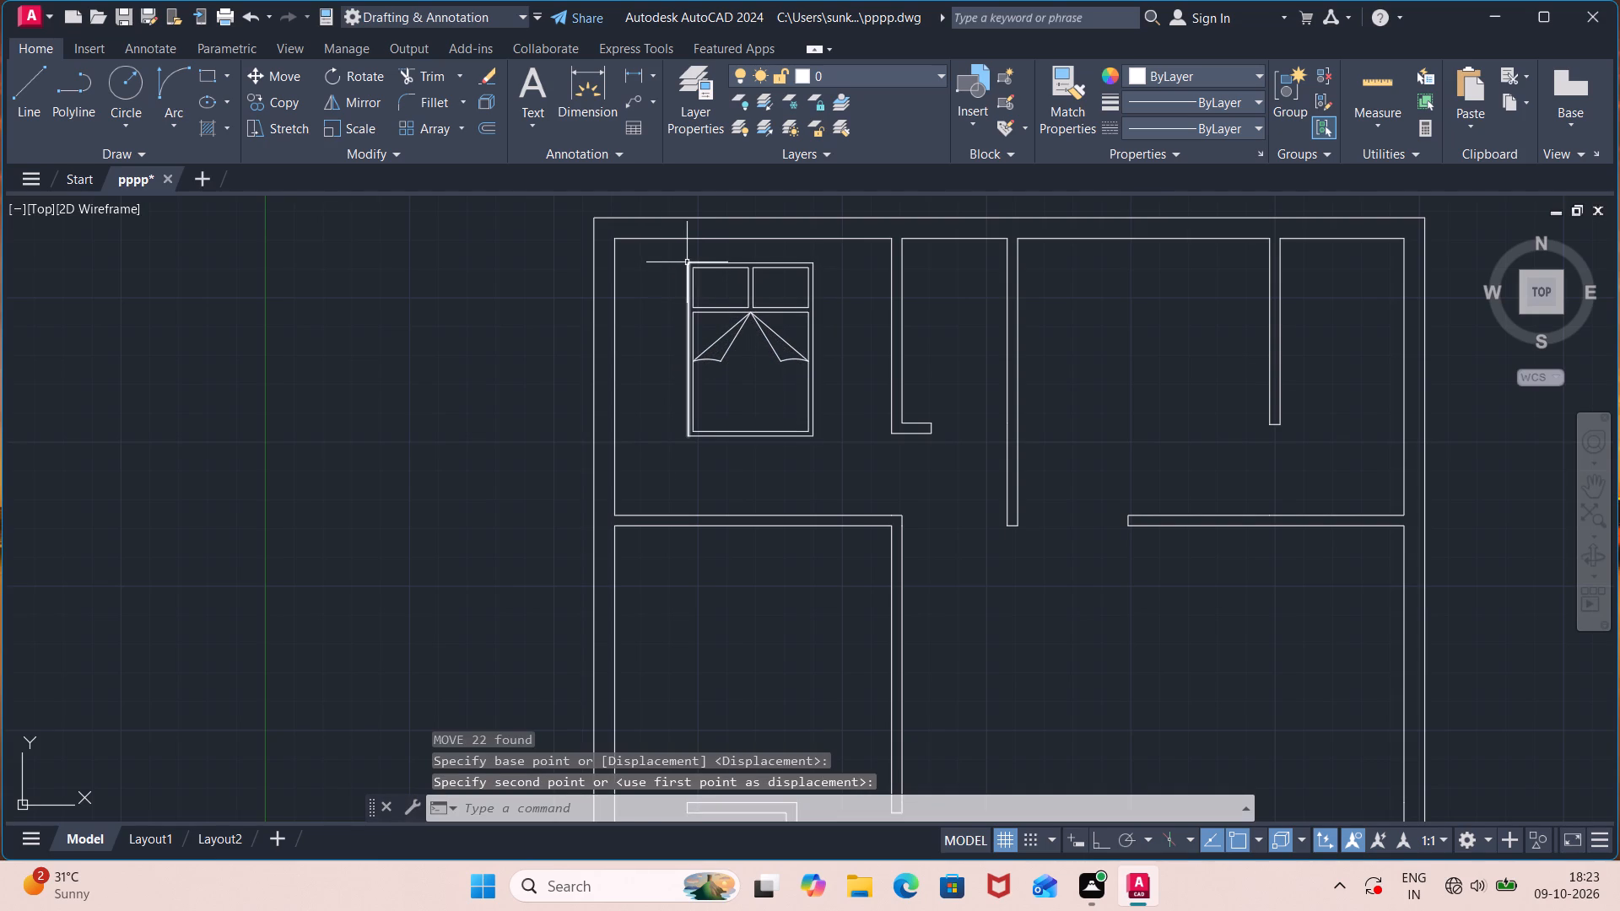
# Move the whole bed in the upper-left room by its upper-right corner, slightly up to just below the top wall.
pyautogui.click(682, 254)
pyautogui.click(831, 454)
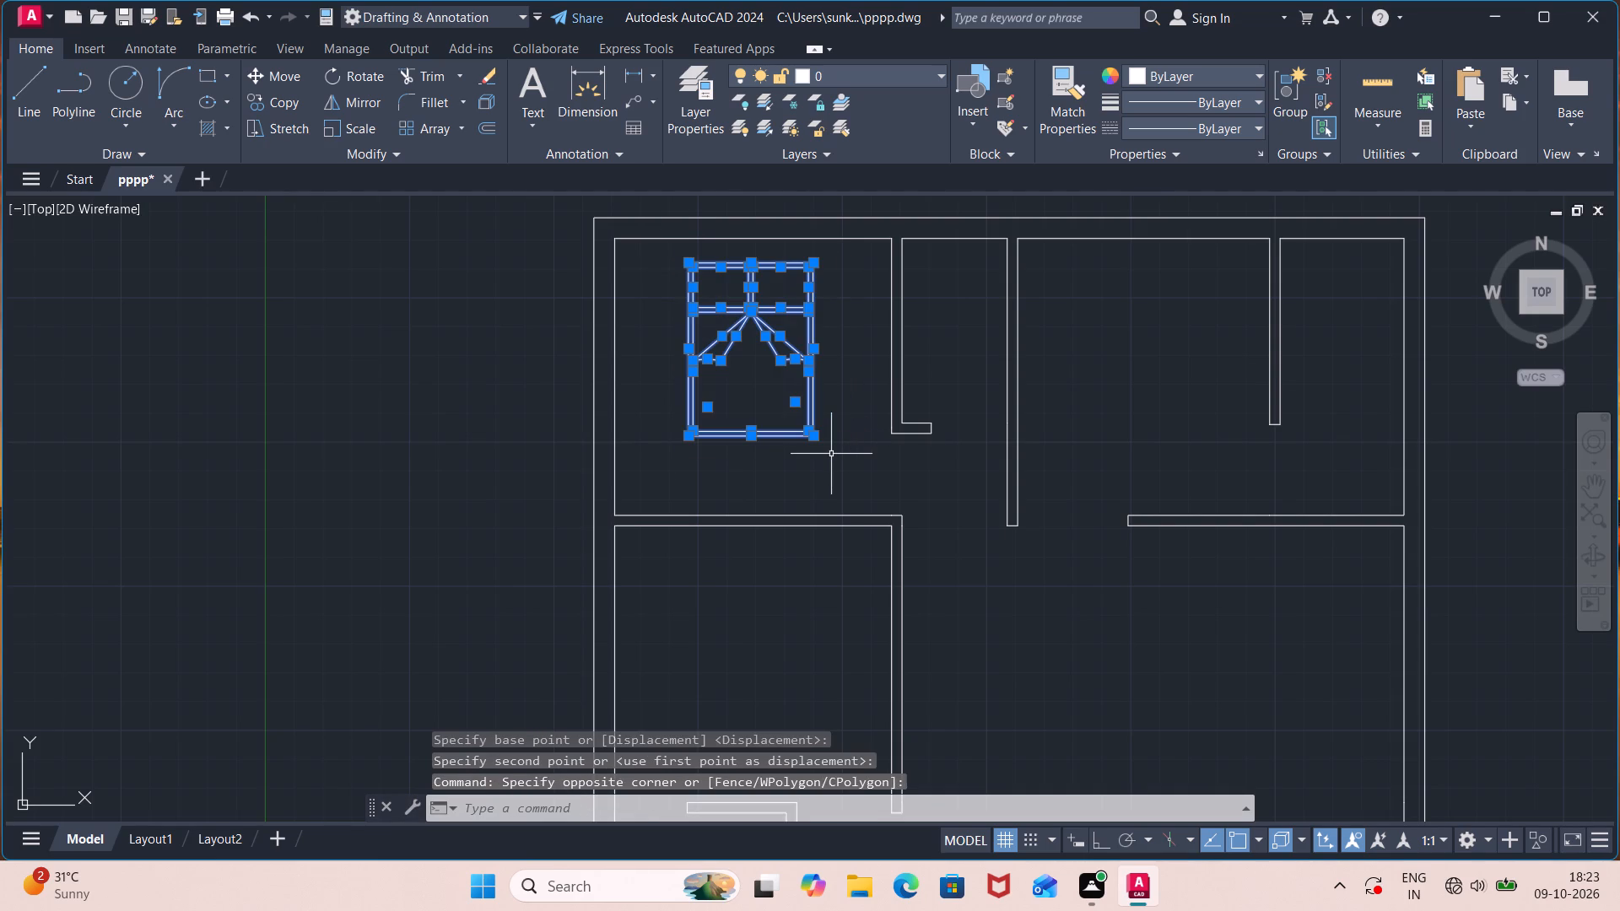
pyautogui.press('m')
pyautogui.press('Return')
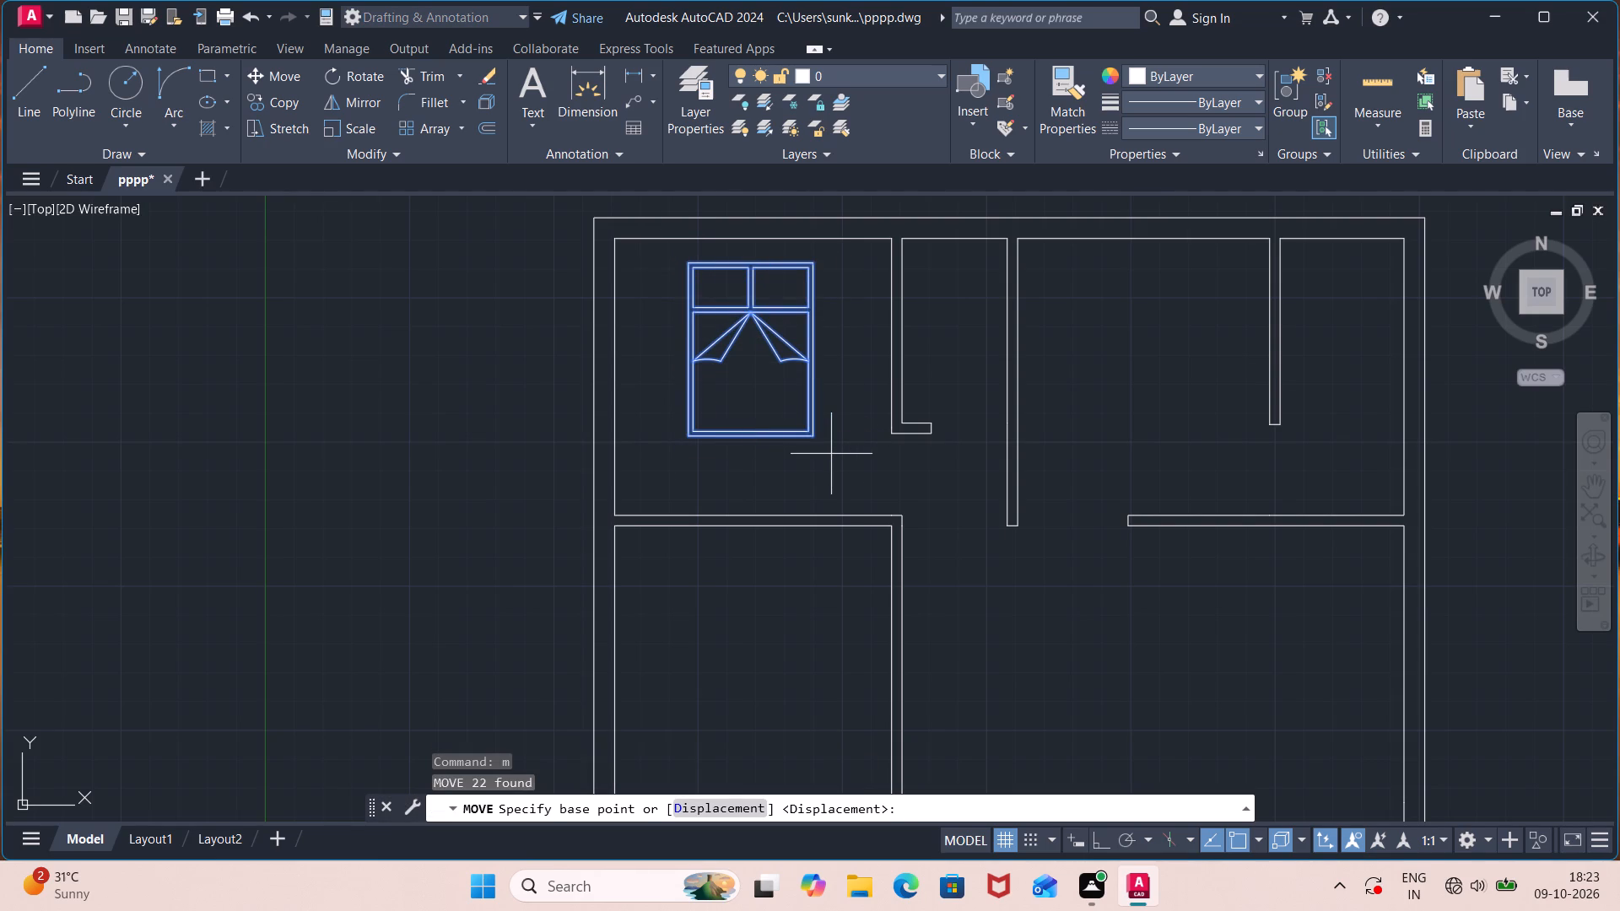
pyautogui.click(812, 257)
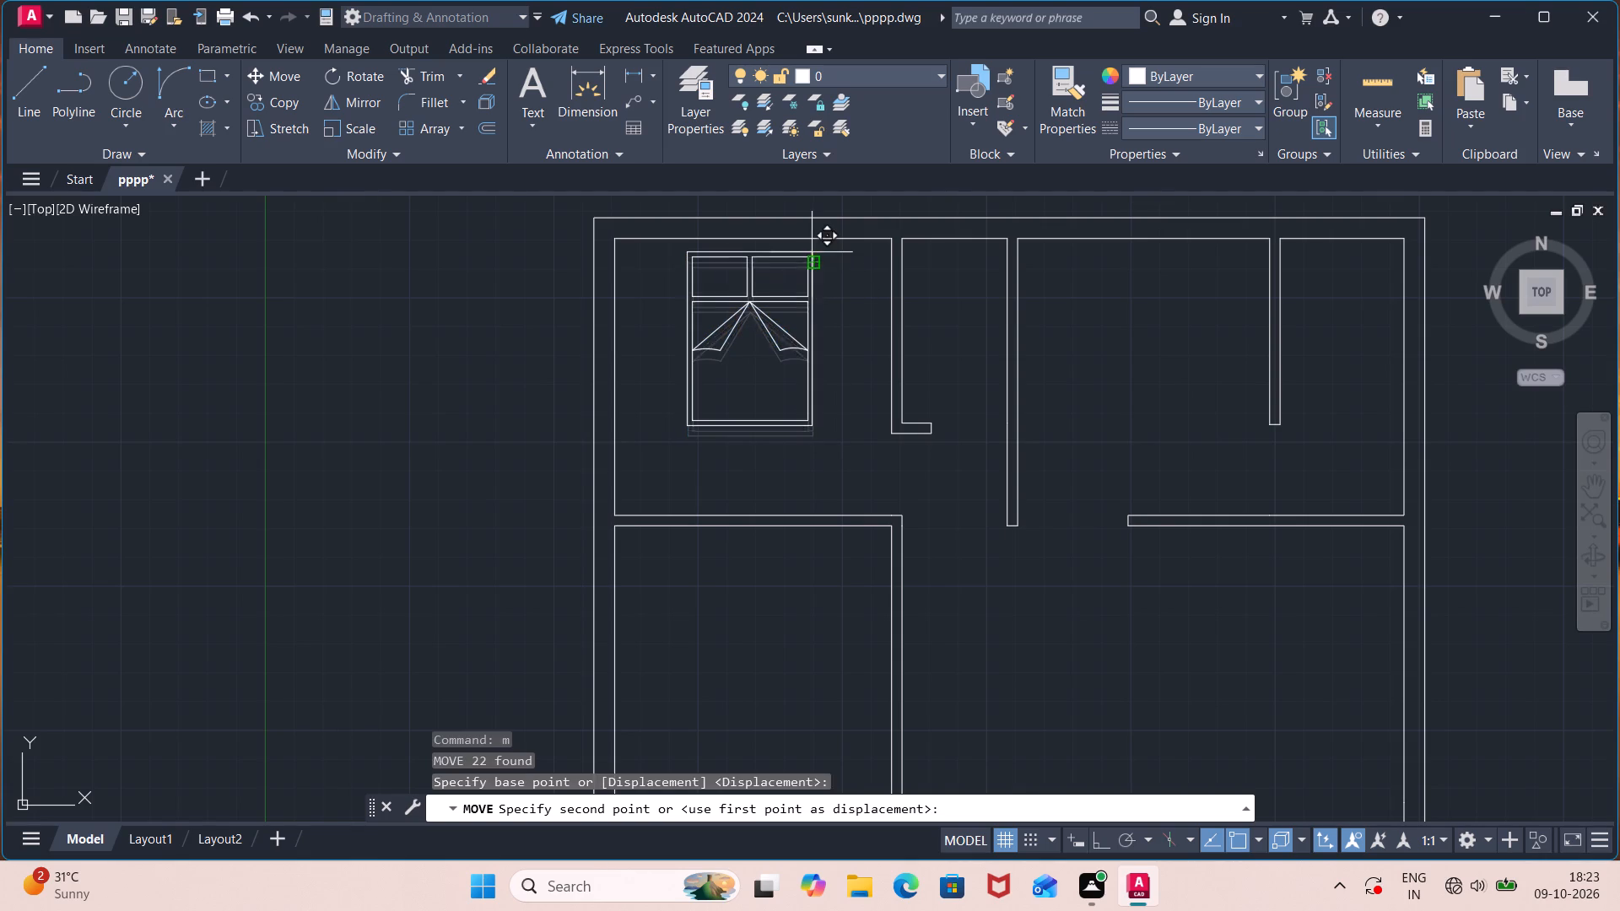
pyautogui.scroll(4, 812, 248)
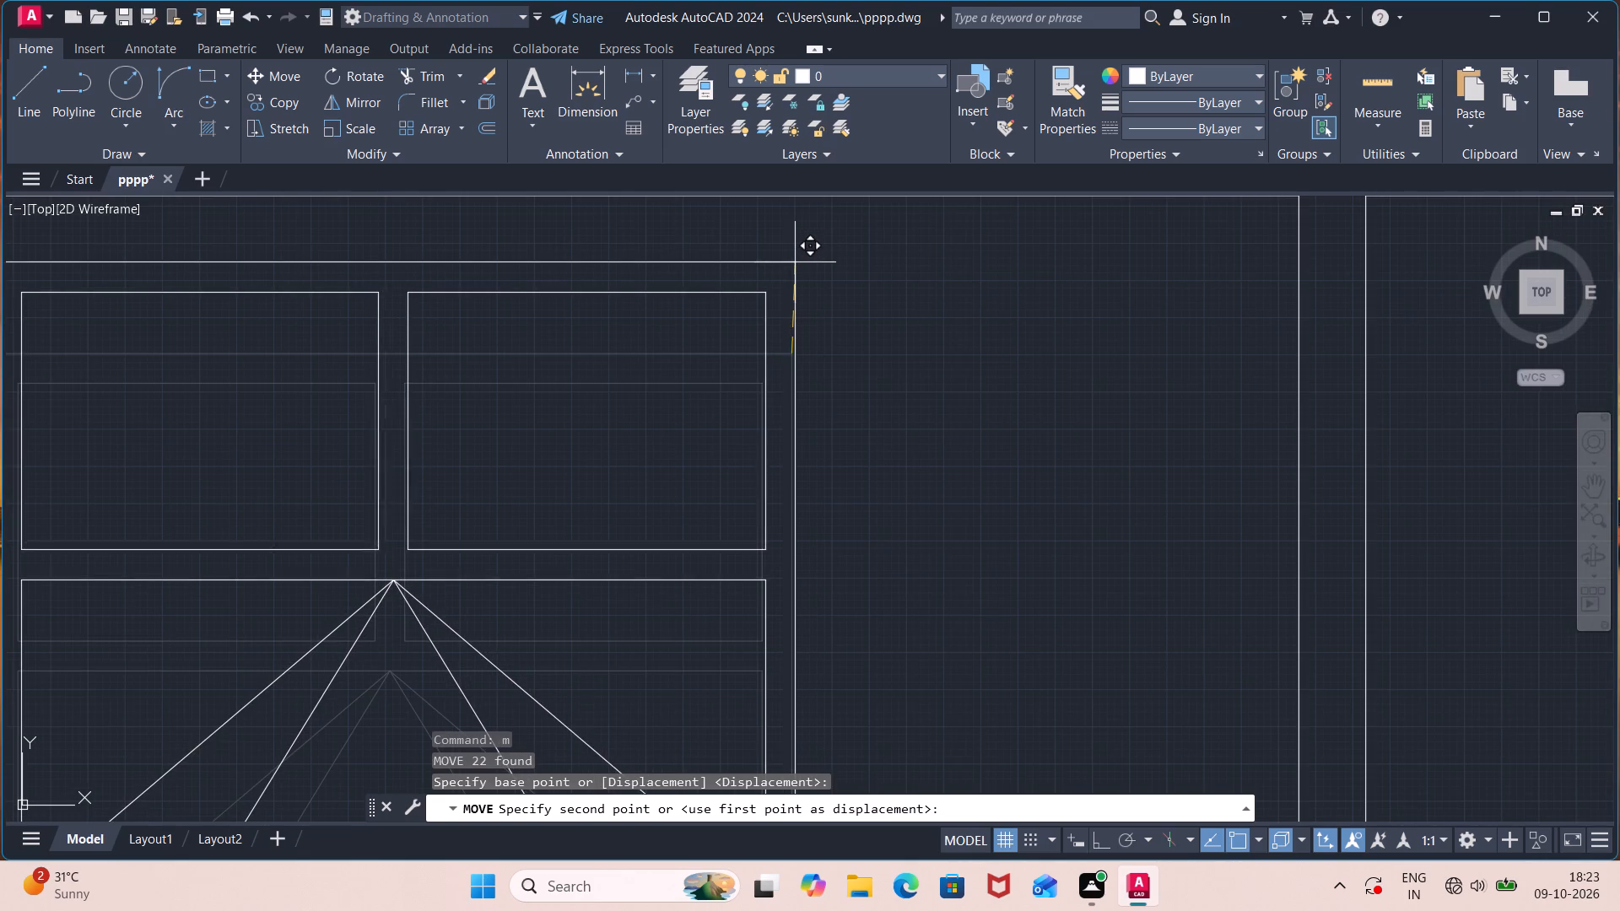
pyautogui.click(794, 264)
# Move the nearer of the two beds outside the plan by its upper-left corner into the middle-left room, just below its top wall.
pyautogui.scroll(-4, 827, 310)
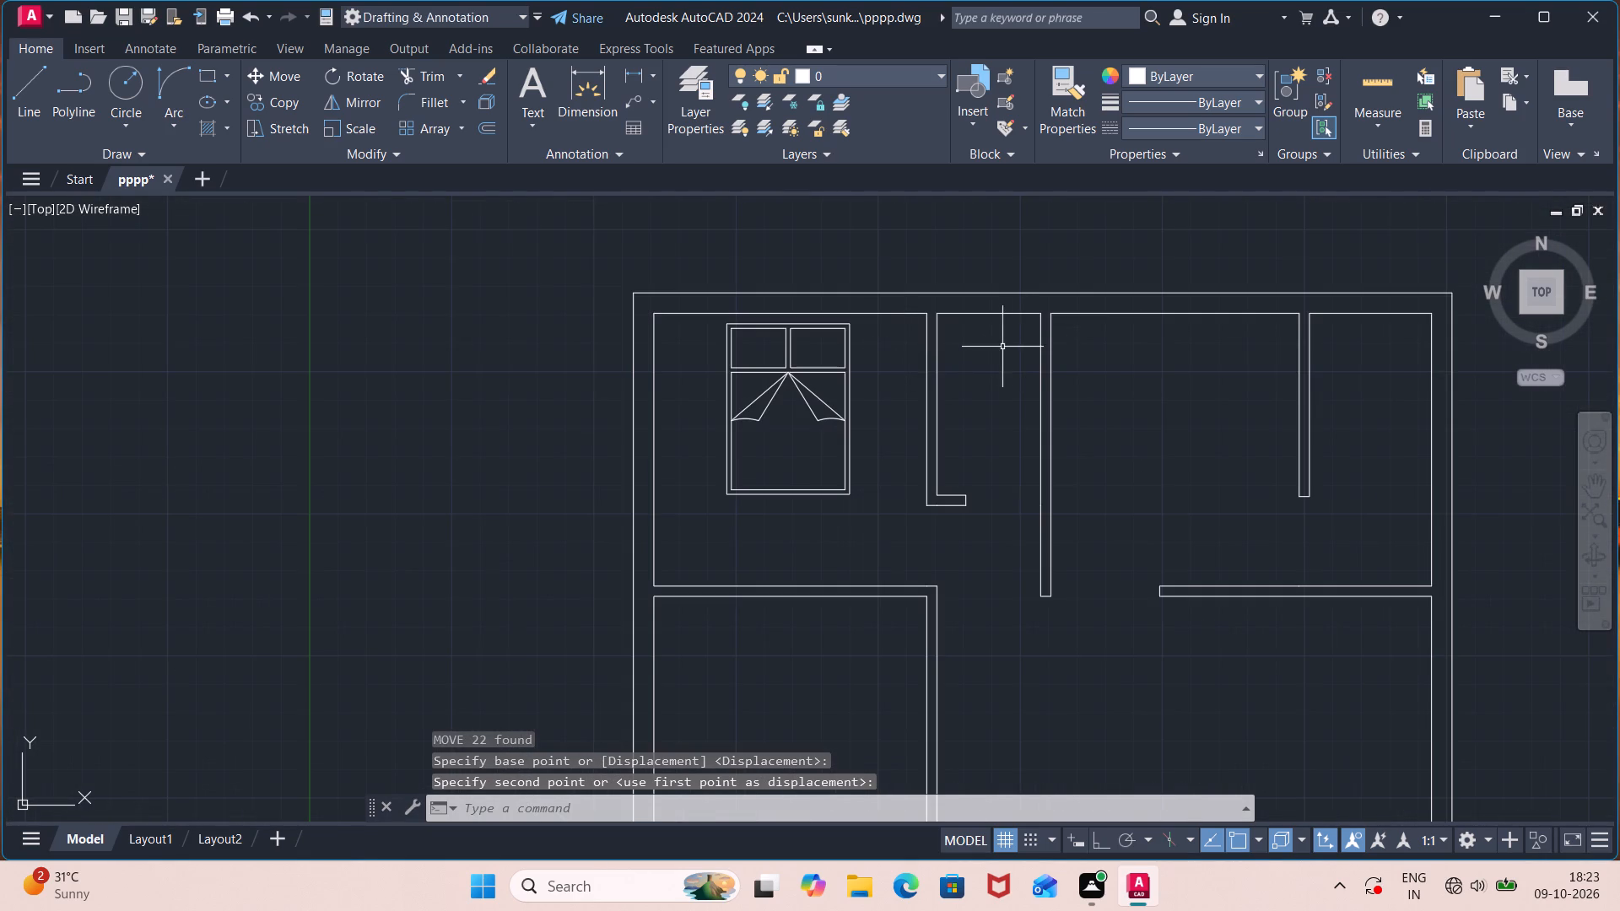
pyautogui.scroll(-1, 885, 540)
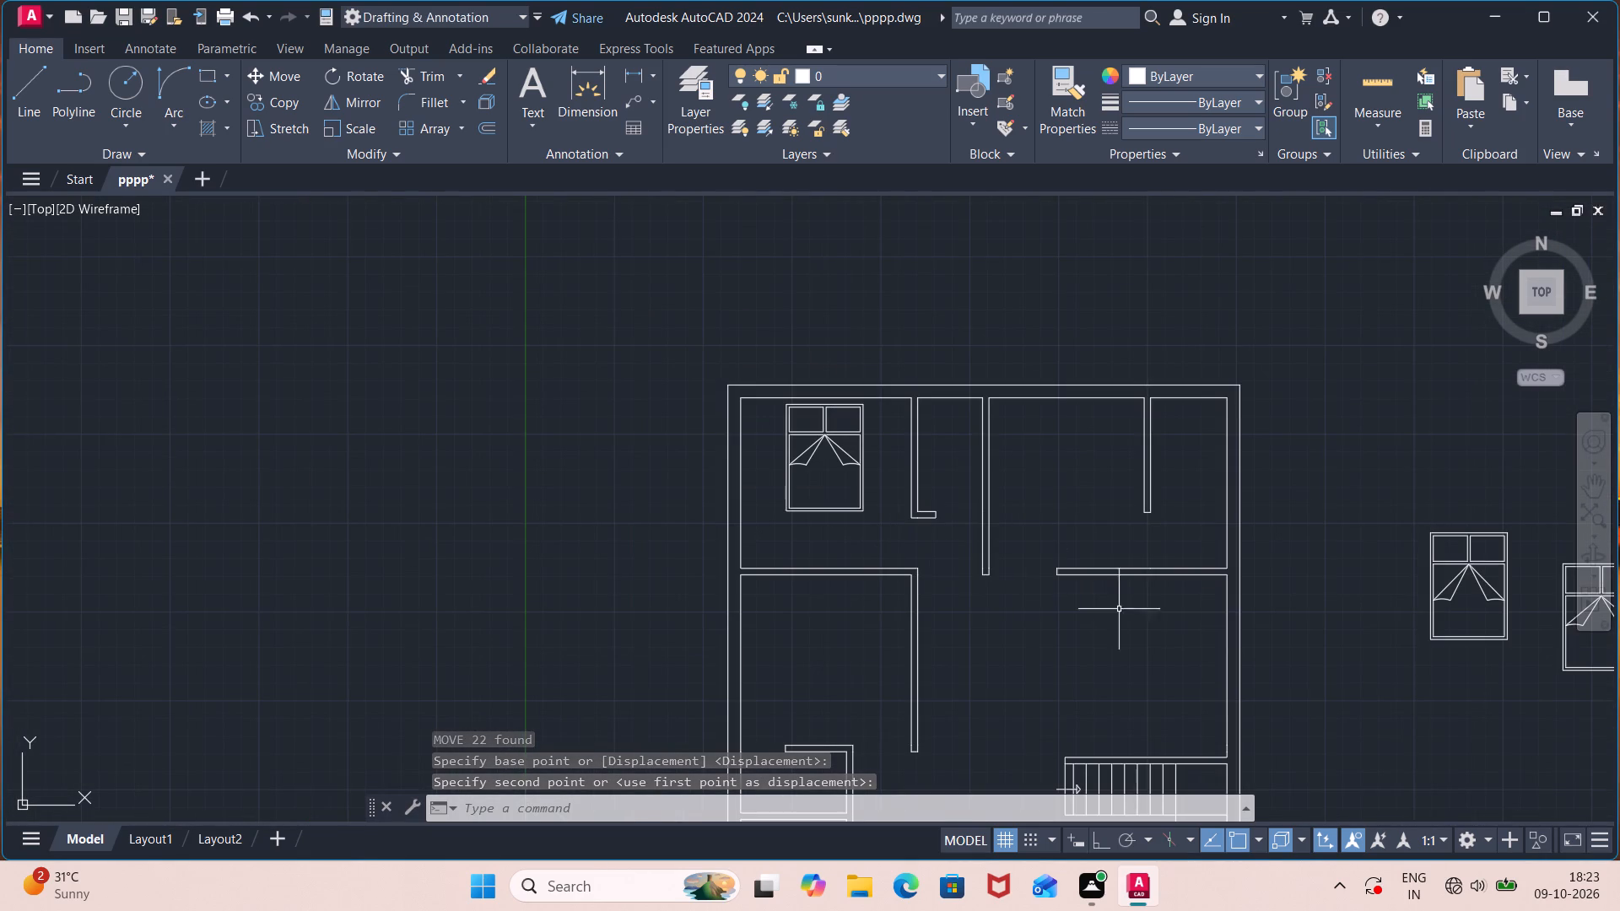
pyautogui.moveTo(1364, 569); pyautogui.dragTo(1041, 481, button='middle')
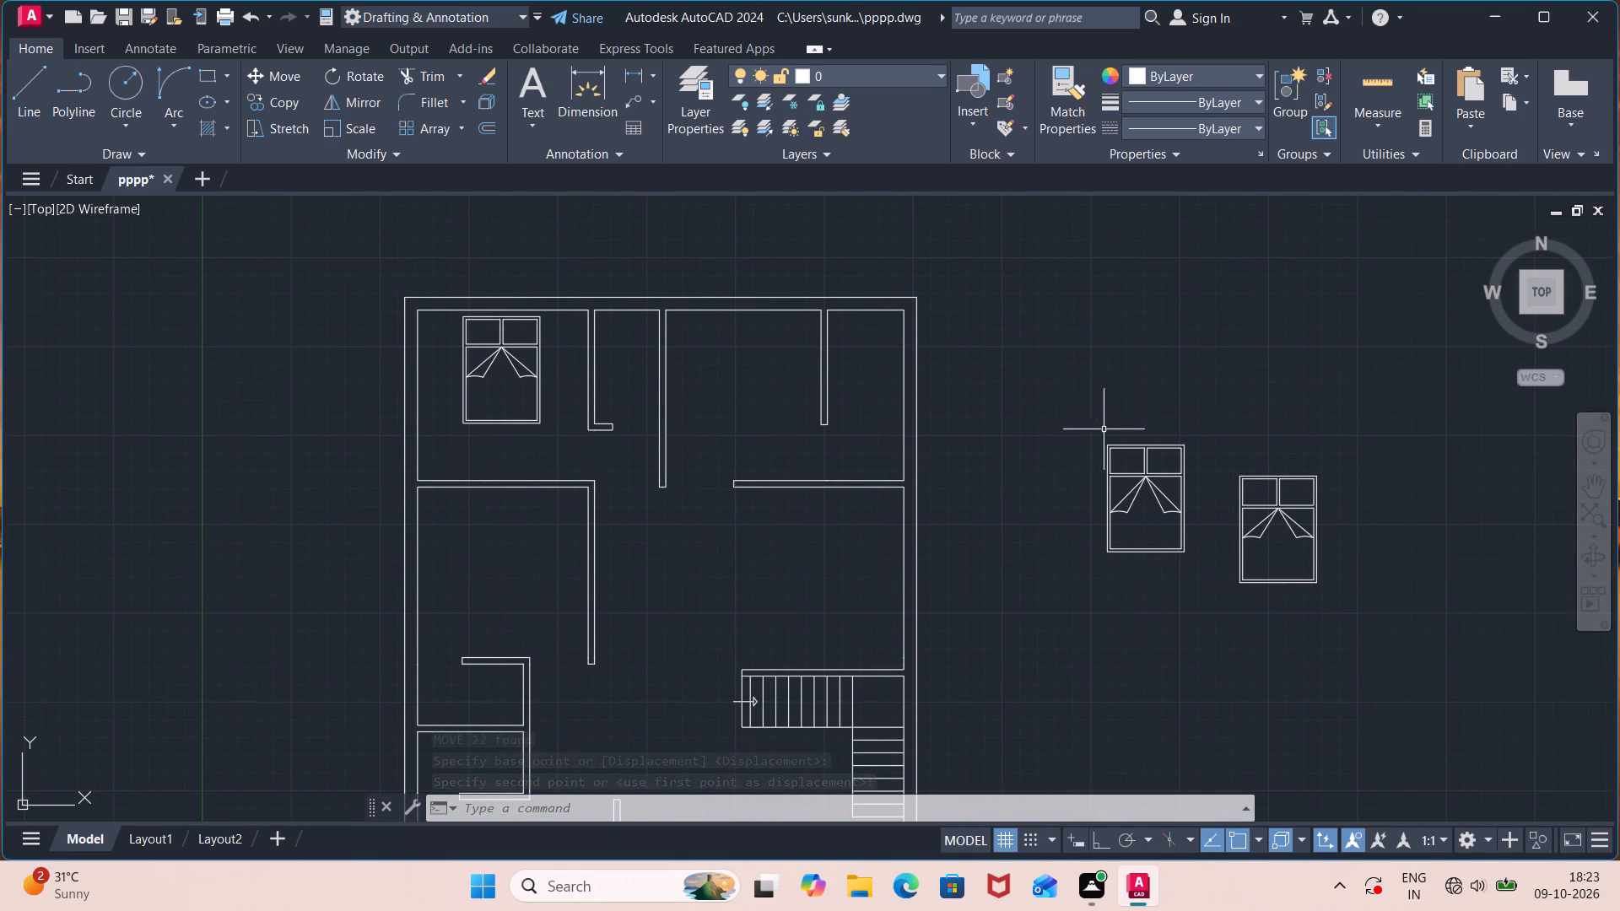
pyautogui.click(1058, 426)
pyautogui.click(1207, 580)
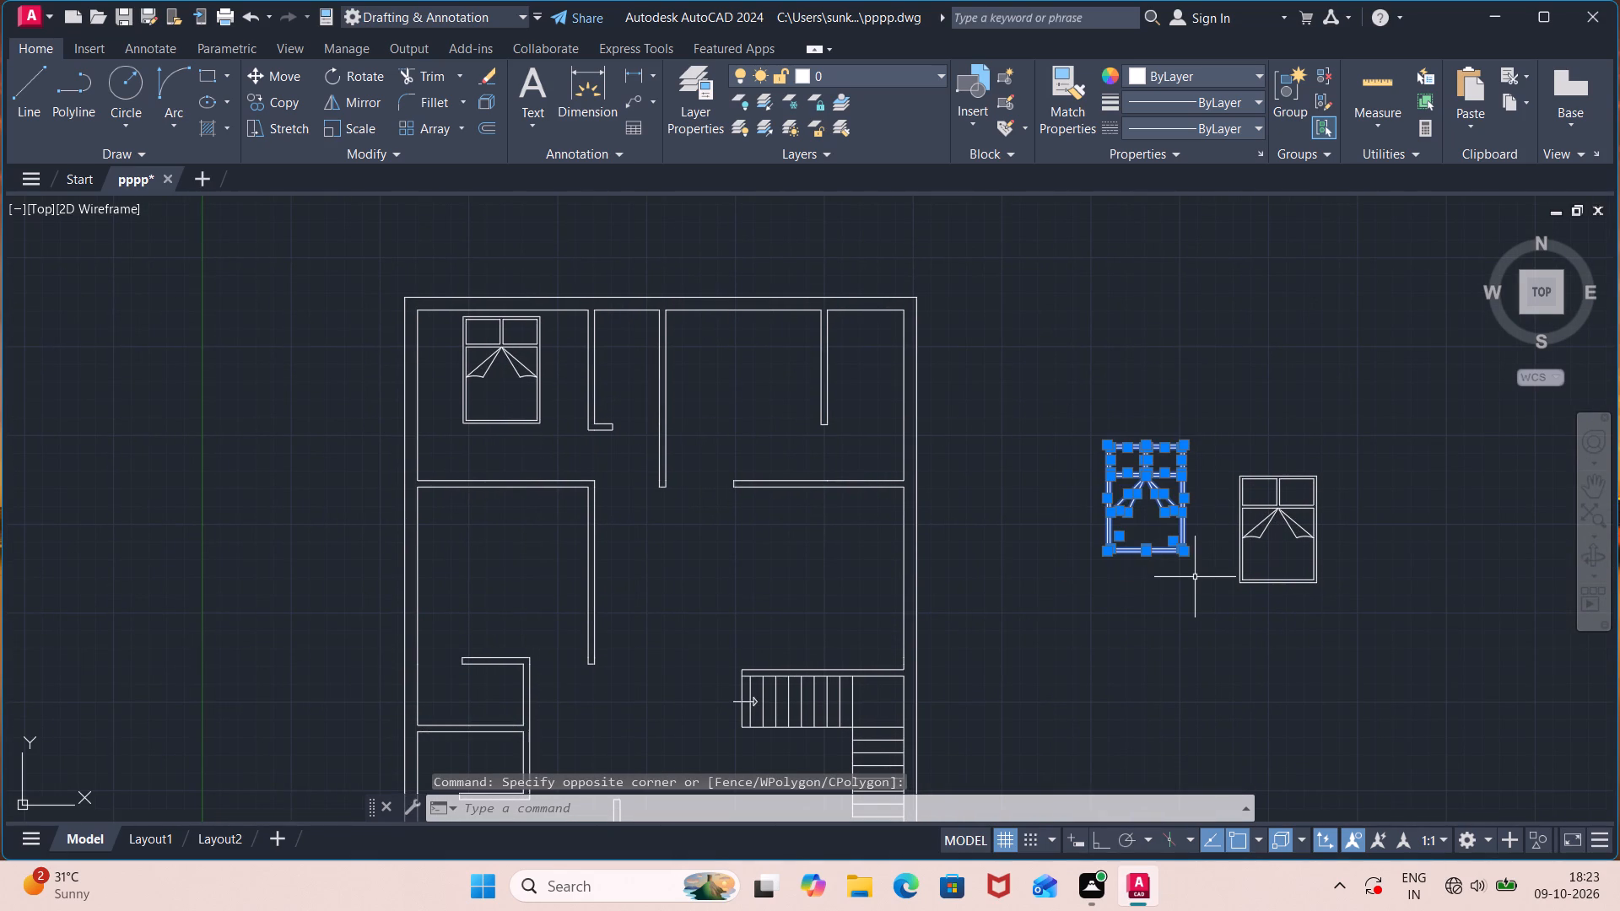
pyautogui.press('m')
pyautogui.press('Return')
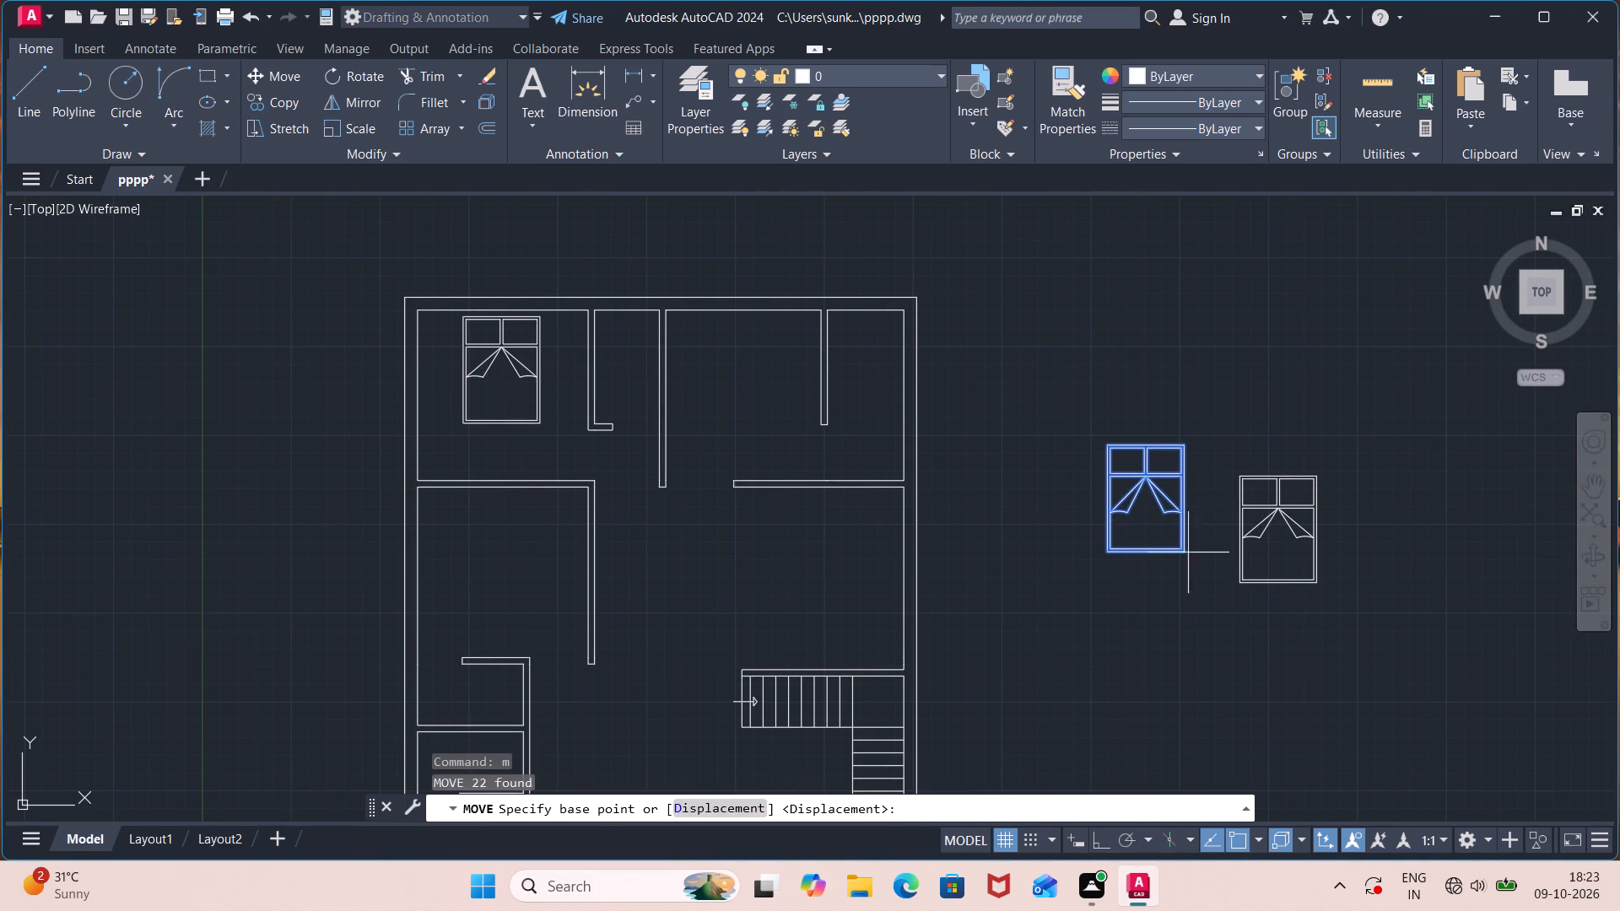
pyautogui.click(1113, 440)
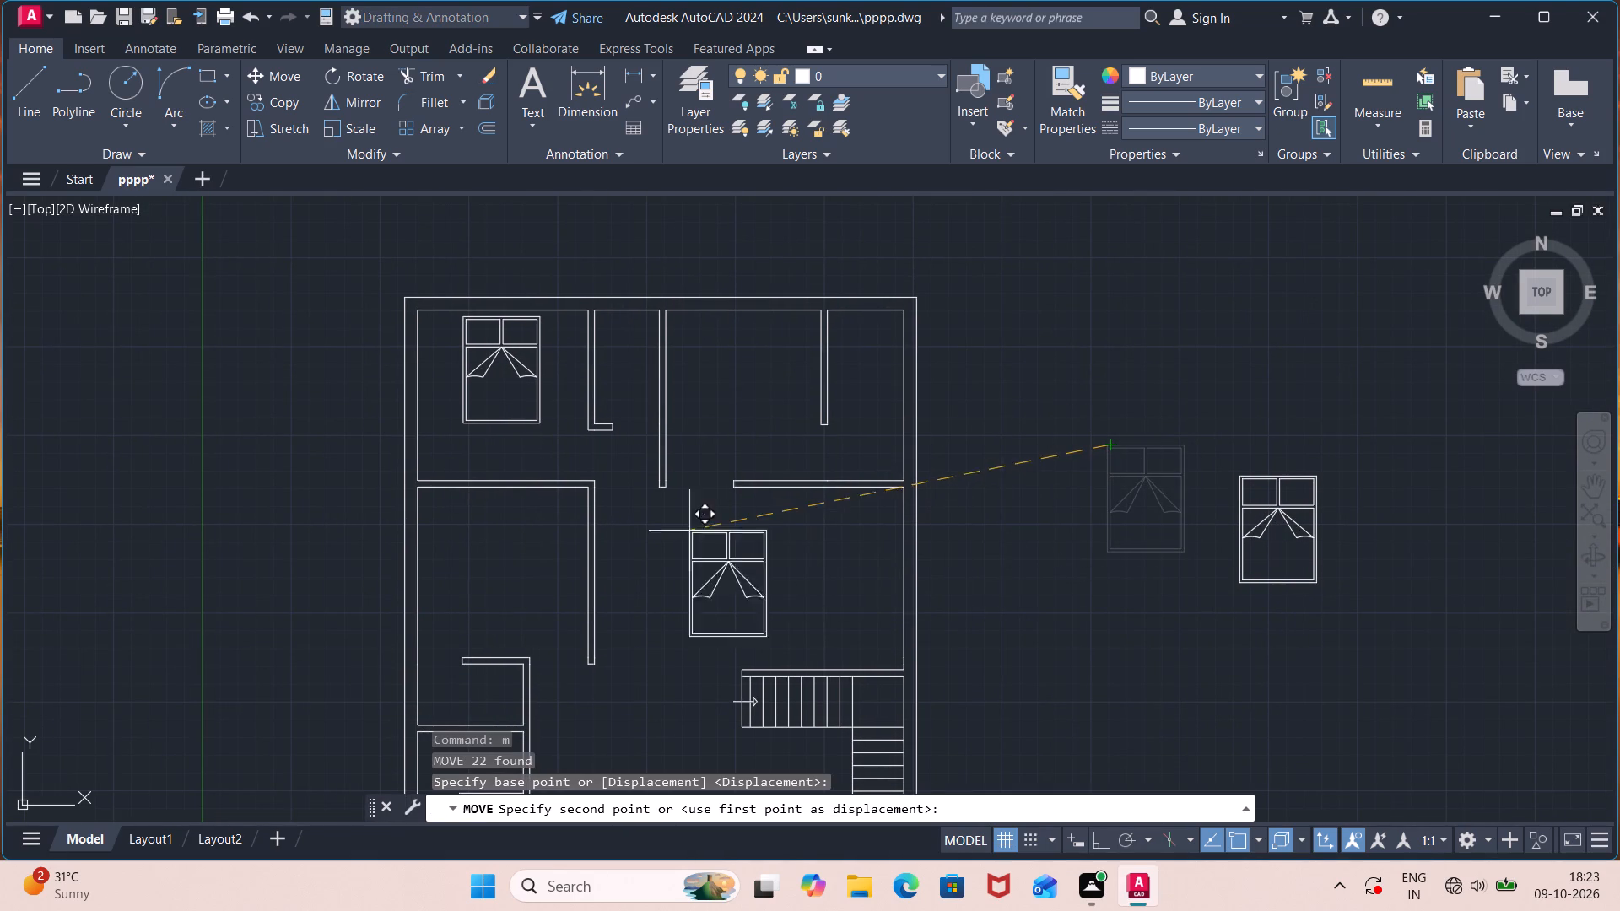
pyautogui.click(448, 503)
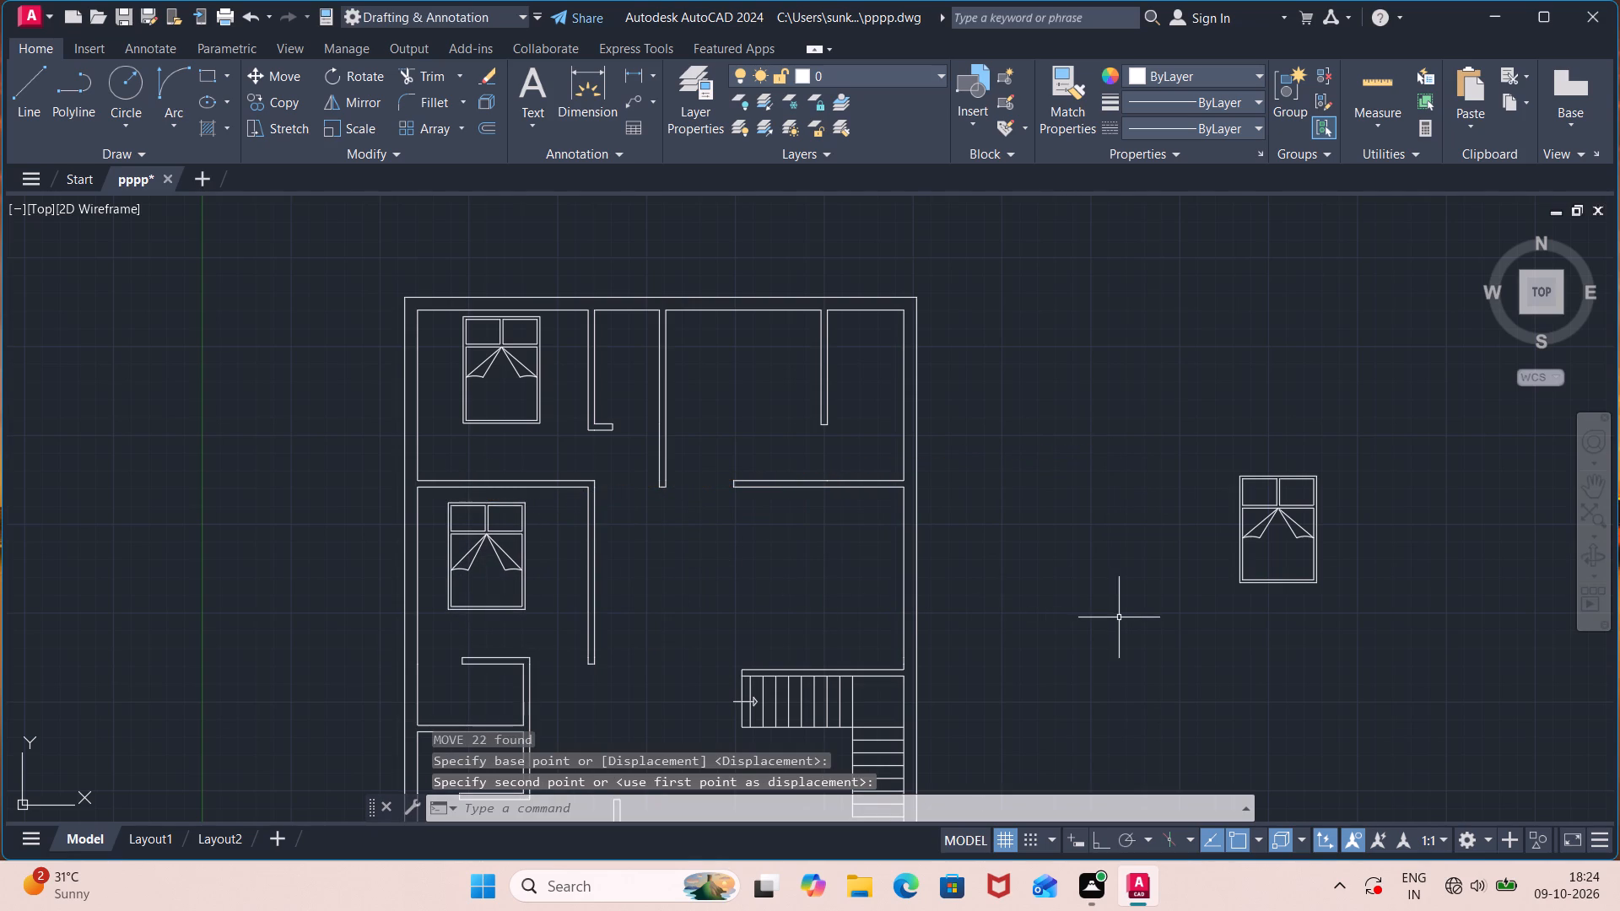
# Move the remaining bed outside the plan by its upper-left corner into the lower-left room, above its bottom wall.
pyautogui.moveTo(1111, 601); pyautogui.dragTo(1021, 458, button='middle')
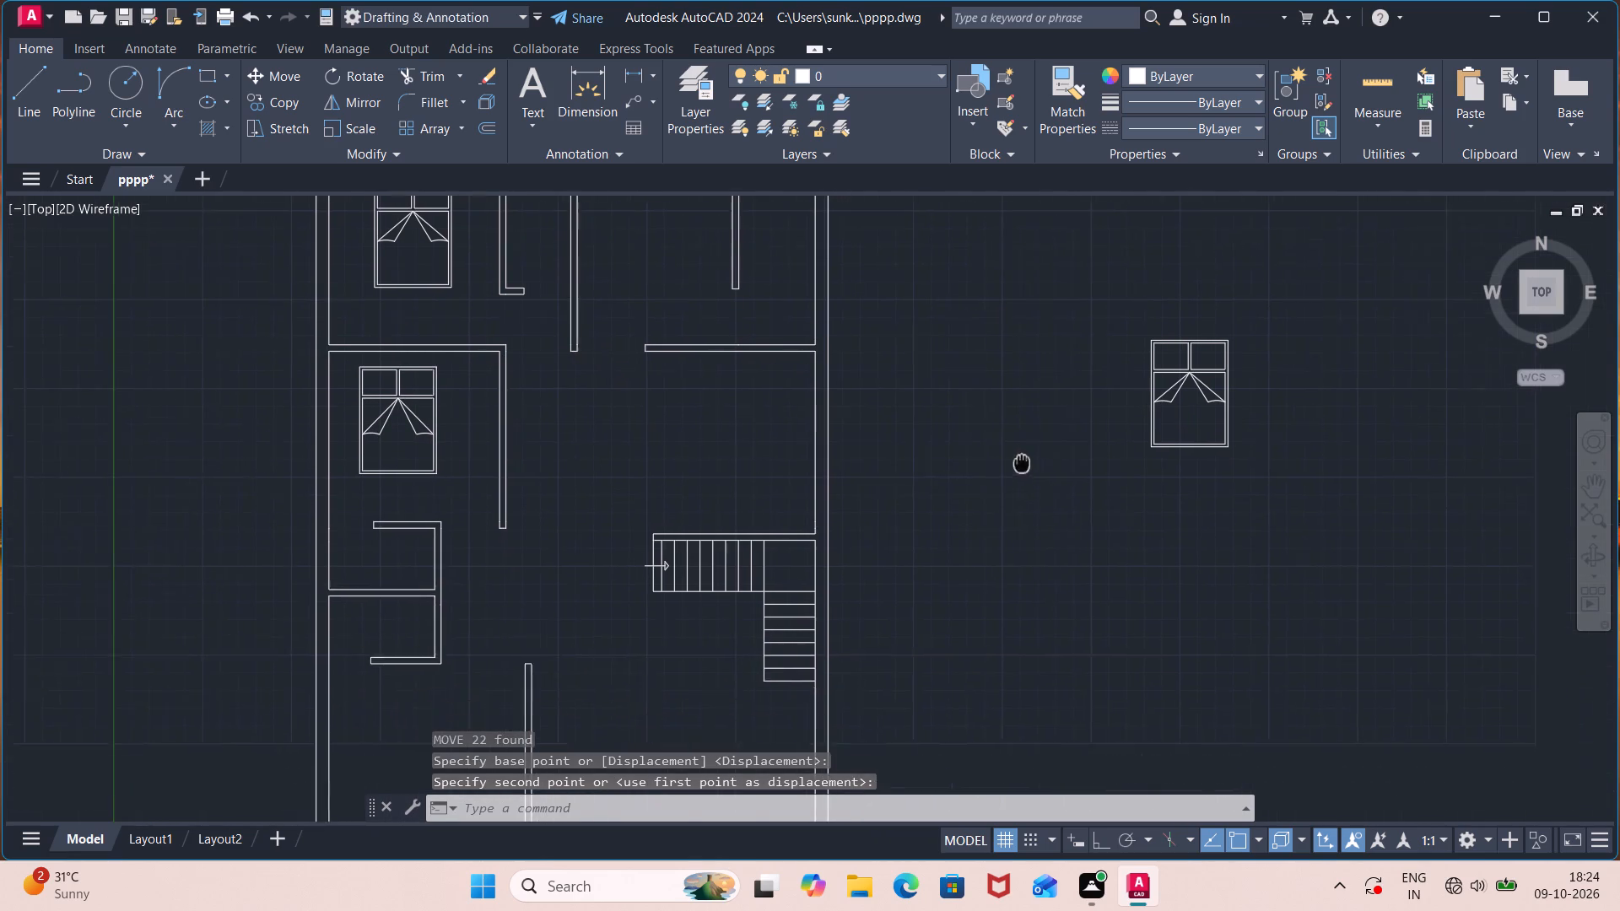
pyautogui.moveTo(1021, 458); pyautogui.dragTo(1020, 446, button='middle')
pyautogui.click(1096, 278)
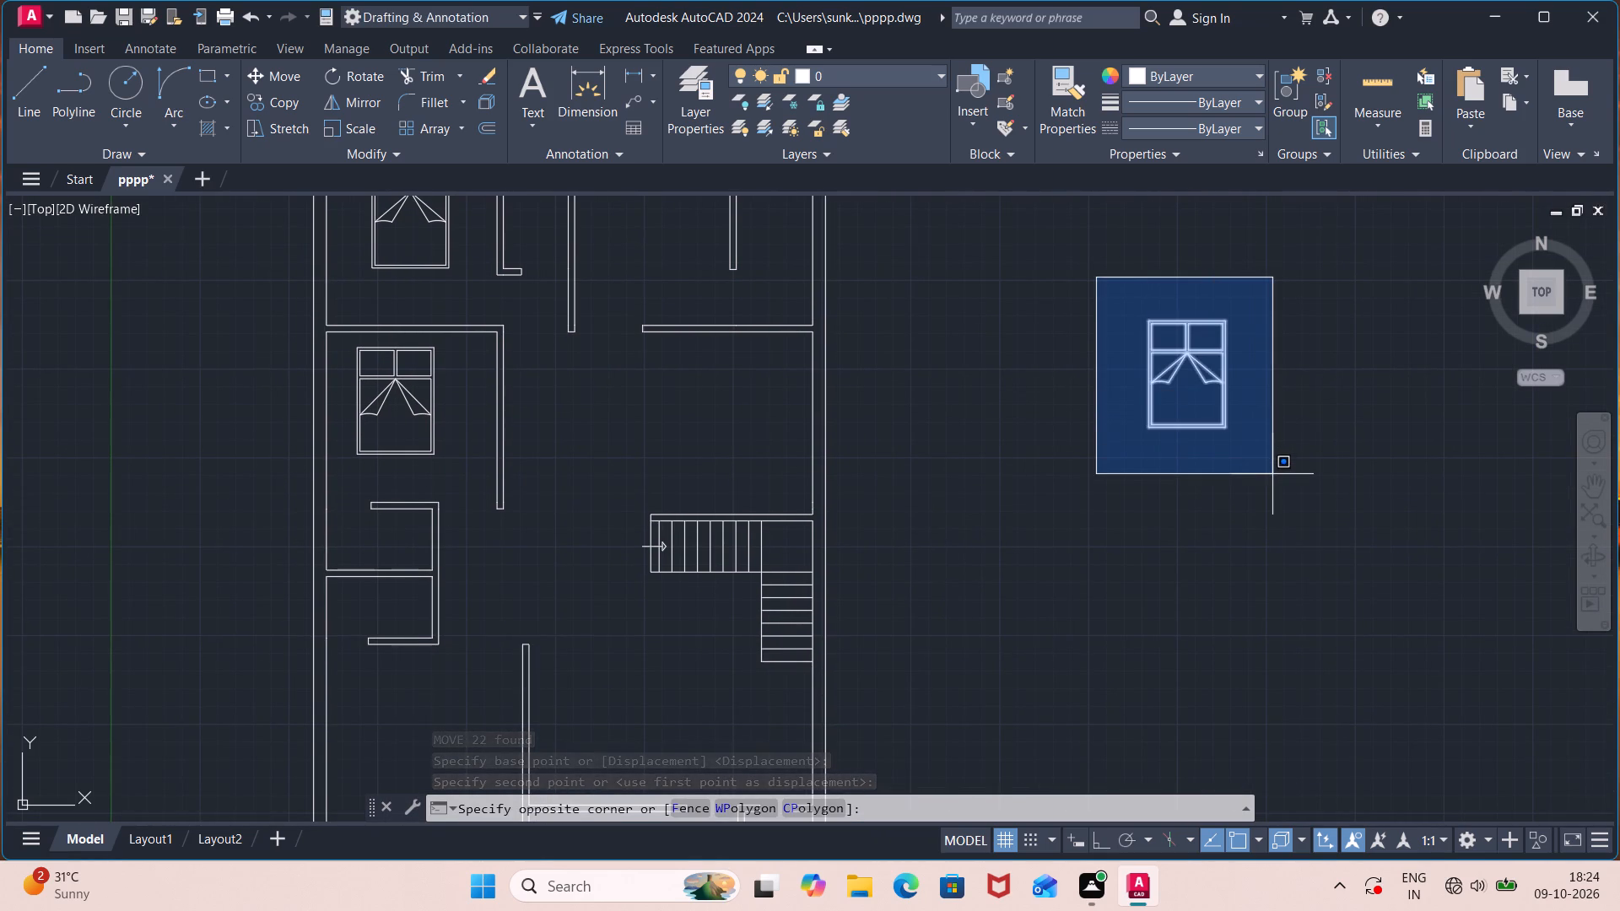
pyautogui.click(1272, 474)
pyautogui.press('m')
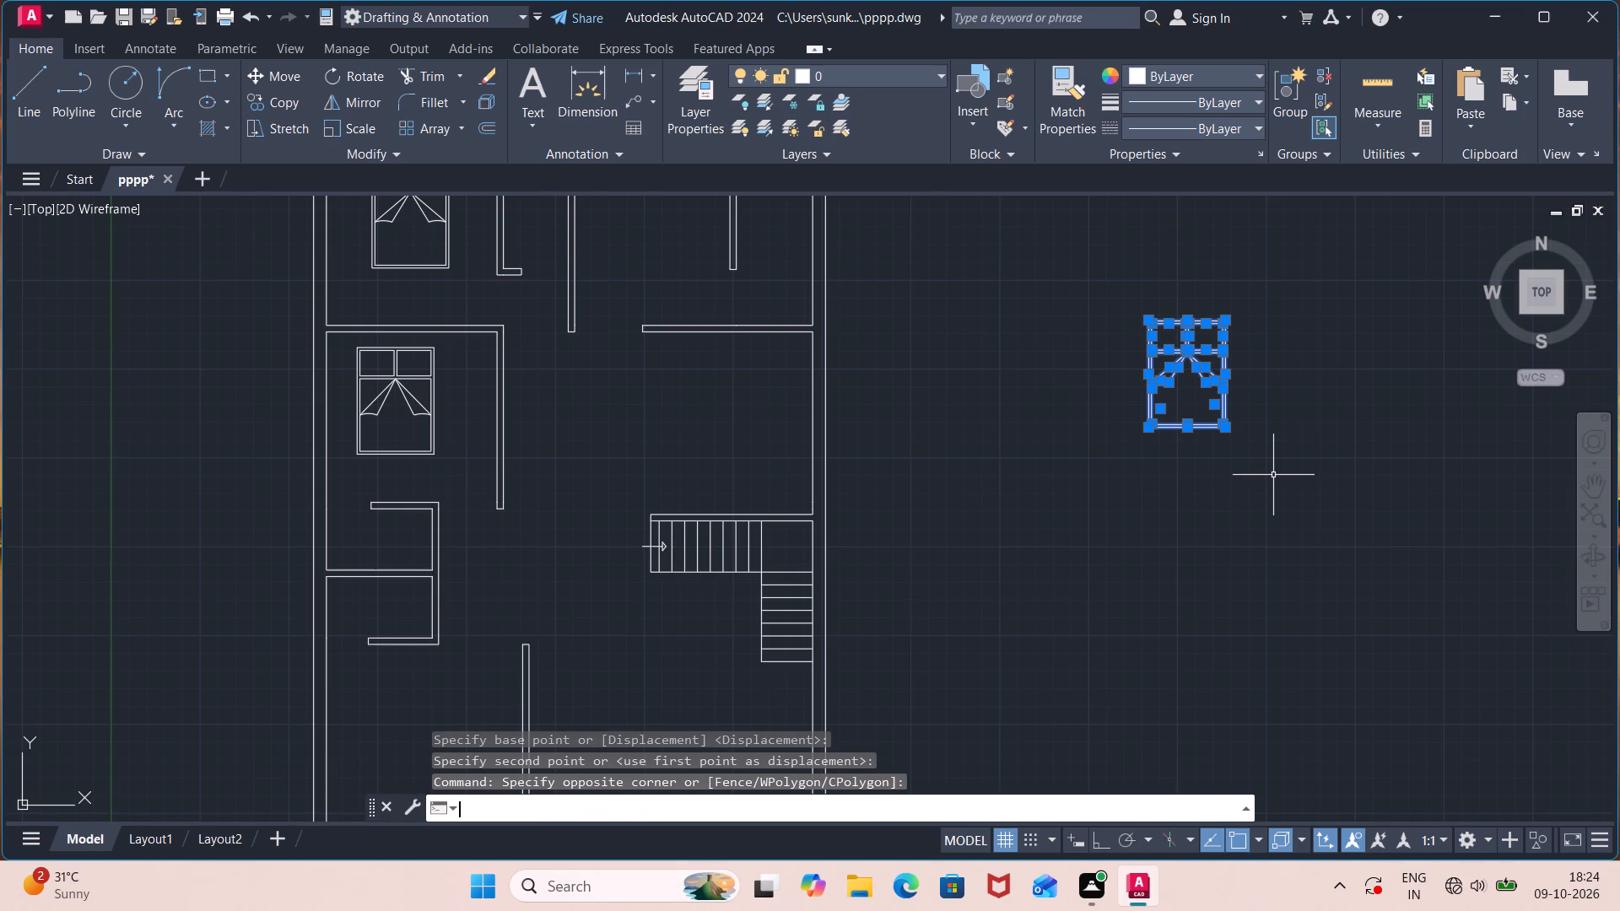
pyautogui.press('Return')
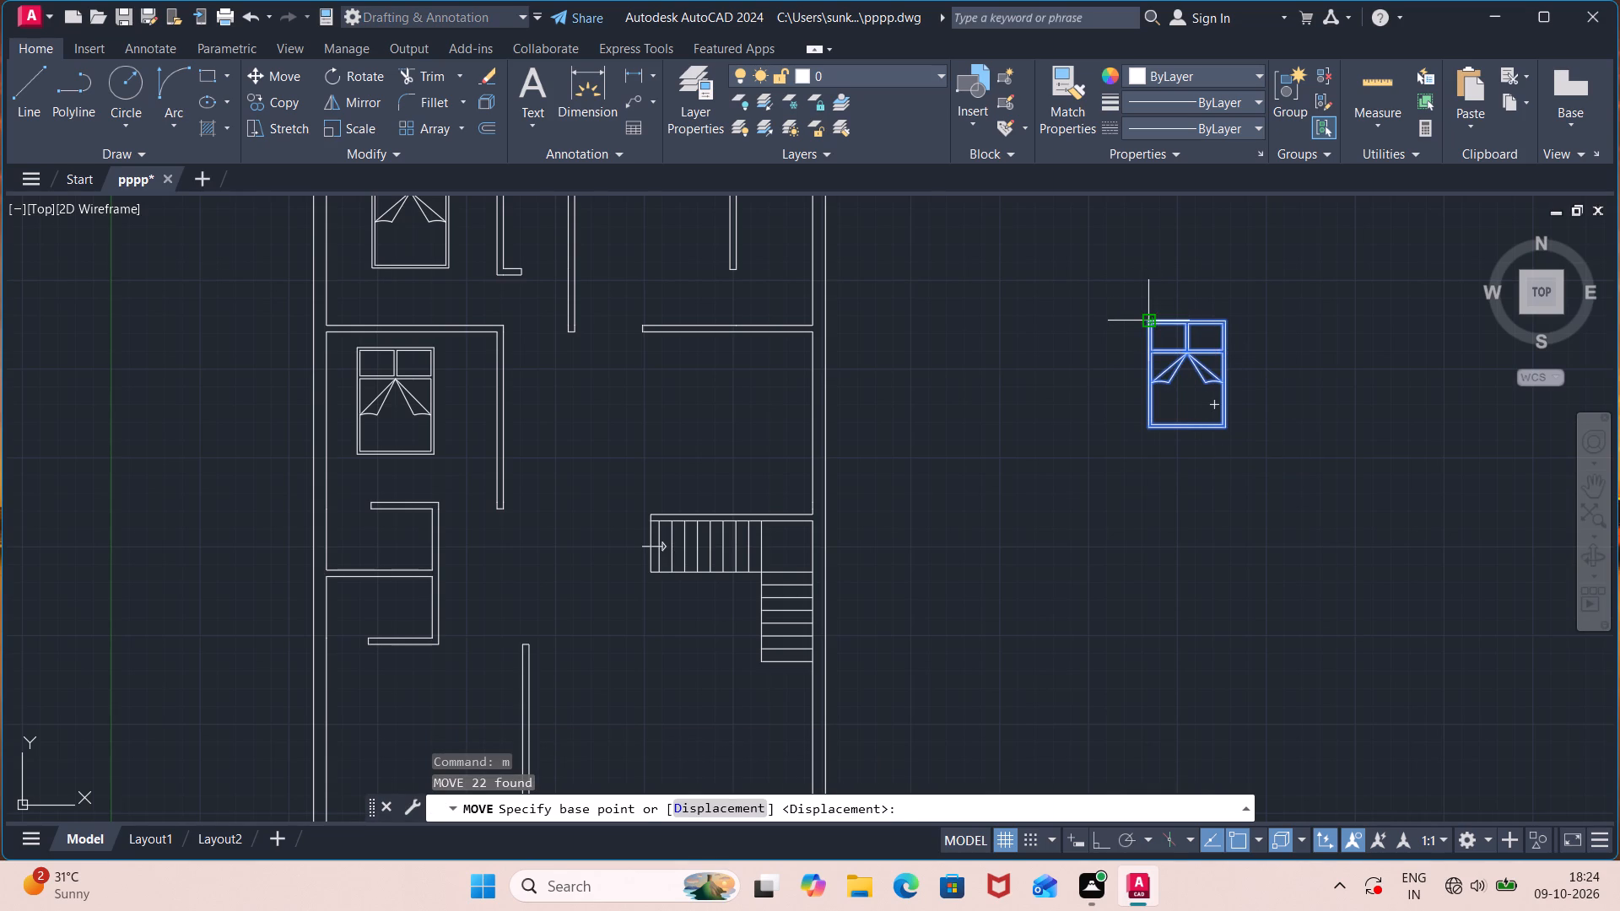
pyautogui.click(1147, 314)
pyautogui.moveTo(535, 521); pyautogui.dragTo(700, 380, button='middle')
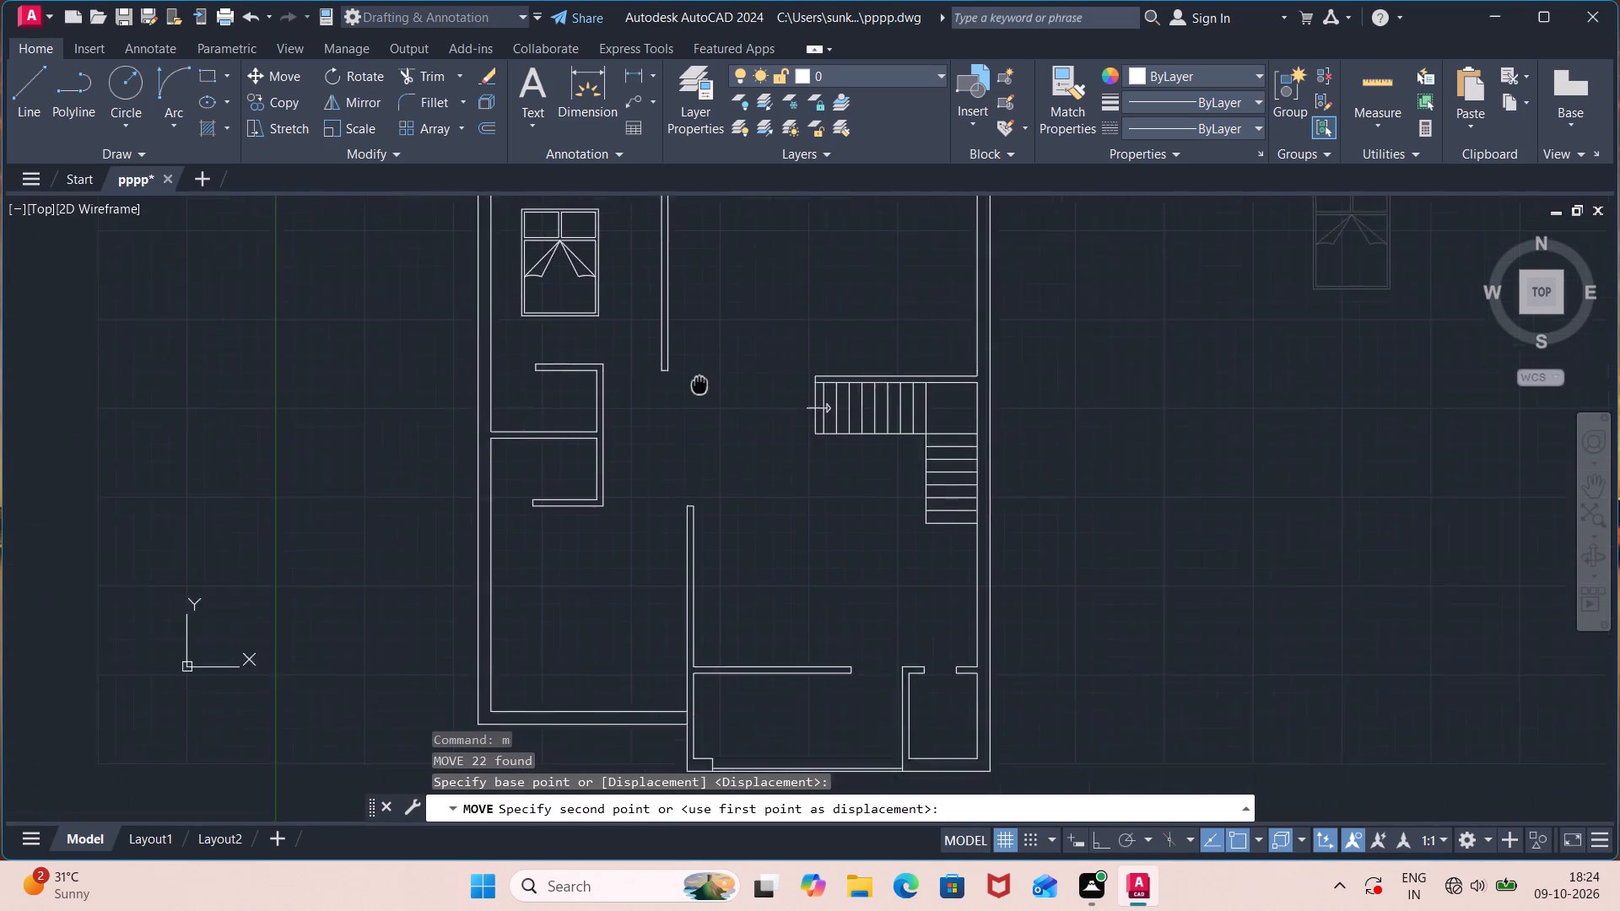
pyautogui.moveTo(700, 380); pyautogui.dragTo(737, 295, button='middle')
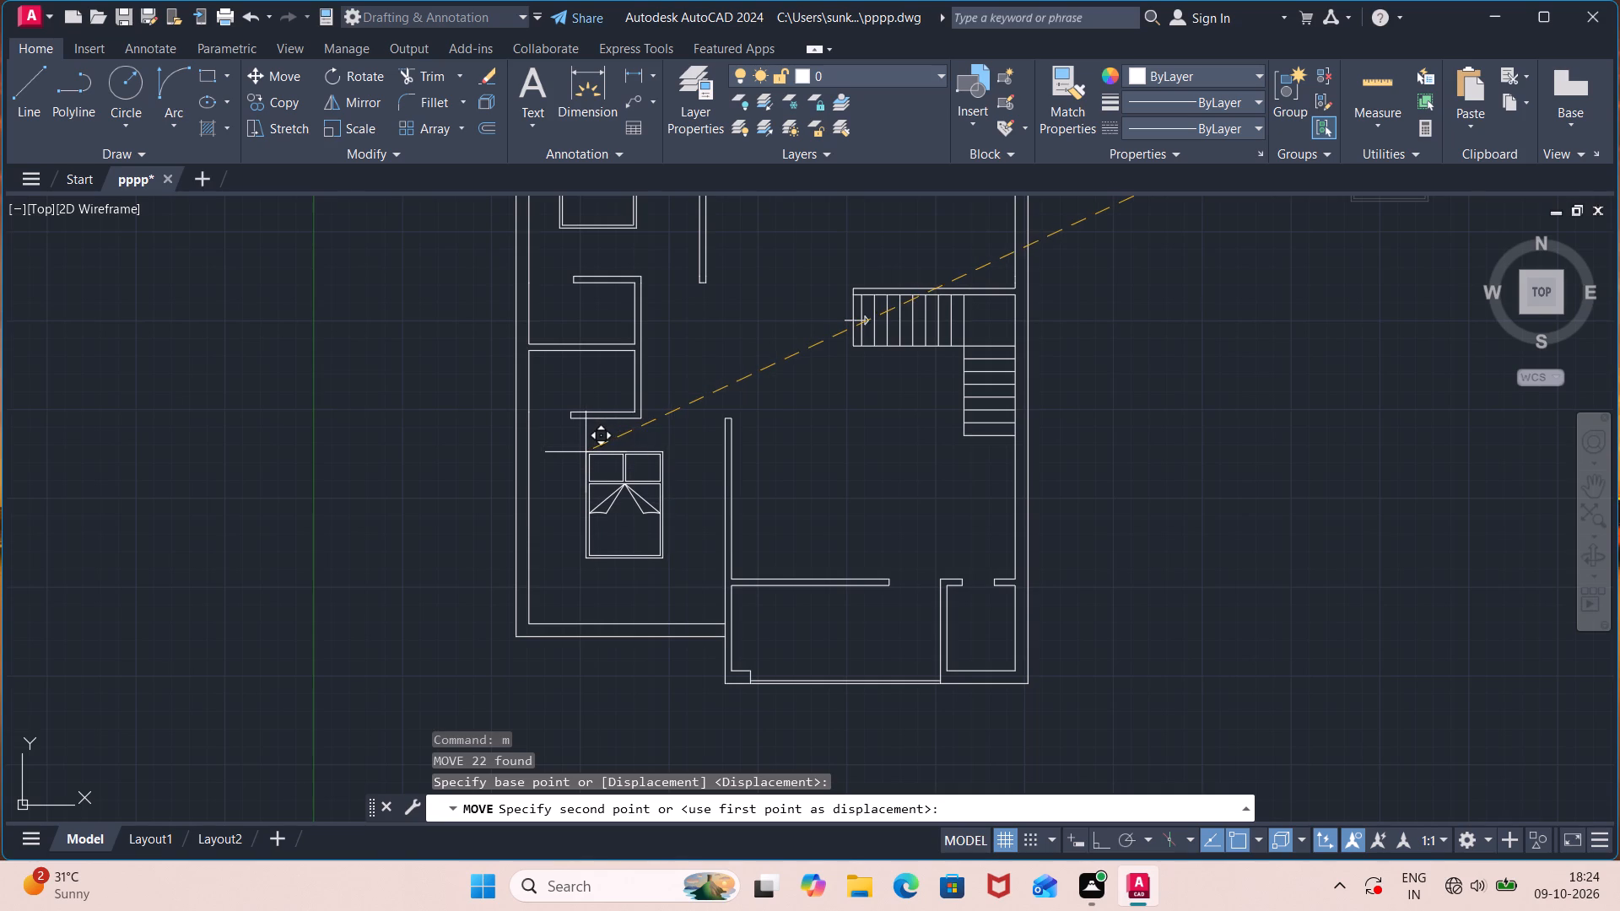
pyautogui.click(584, 502)
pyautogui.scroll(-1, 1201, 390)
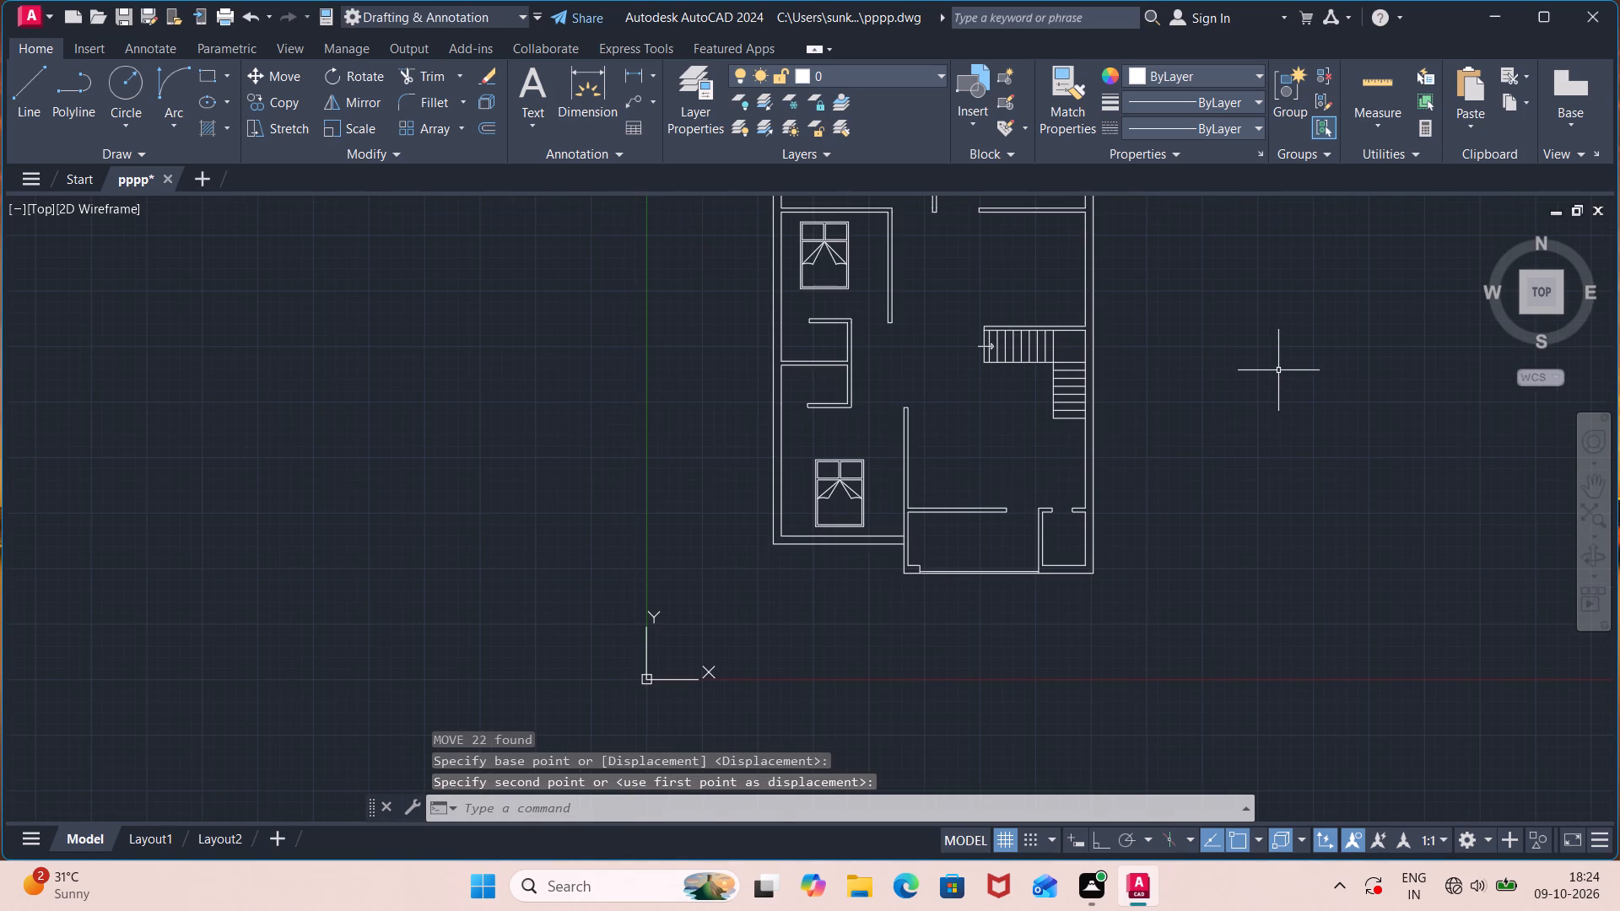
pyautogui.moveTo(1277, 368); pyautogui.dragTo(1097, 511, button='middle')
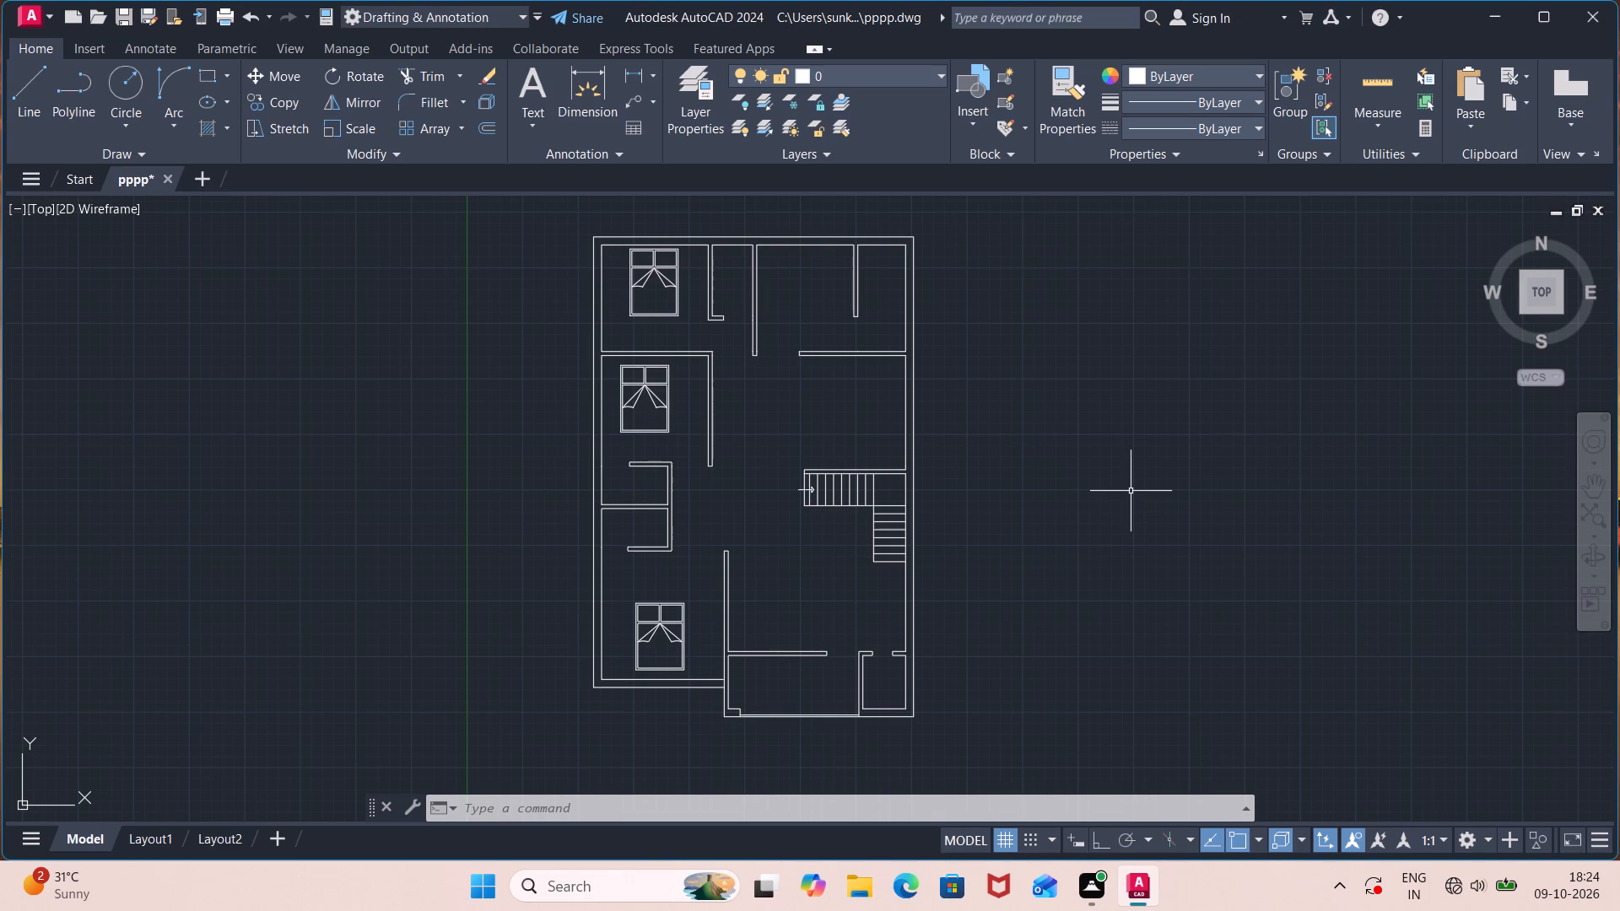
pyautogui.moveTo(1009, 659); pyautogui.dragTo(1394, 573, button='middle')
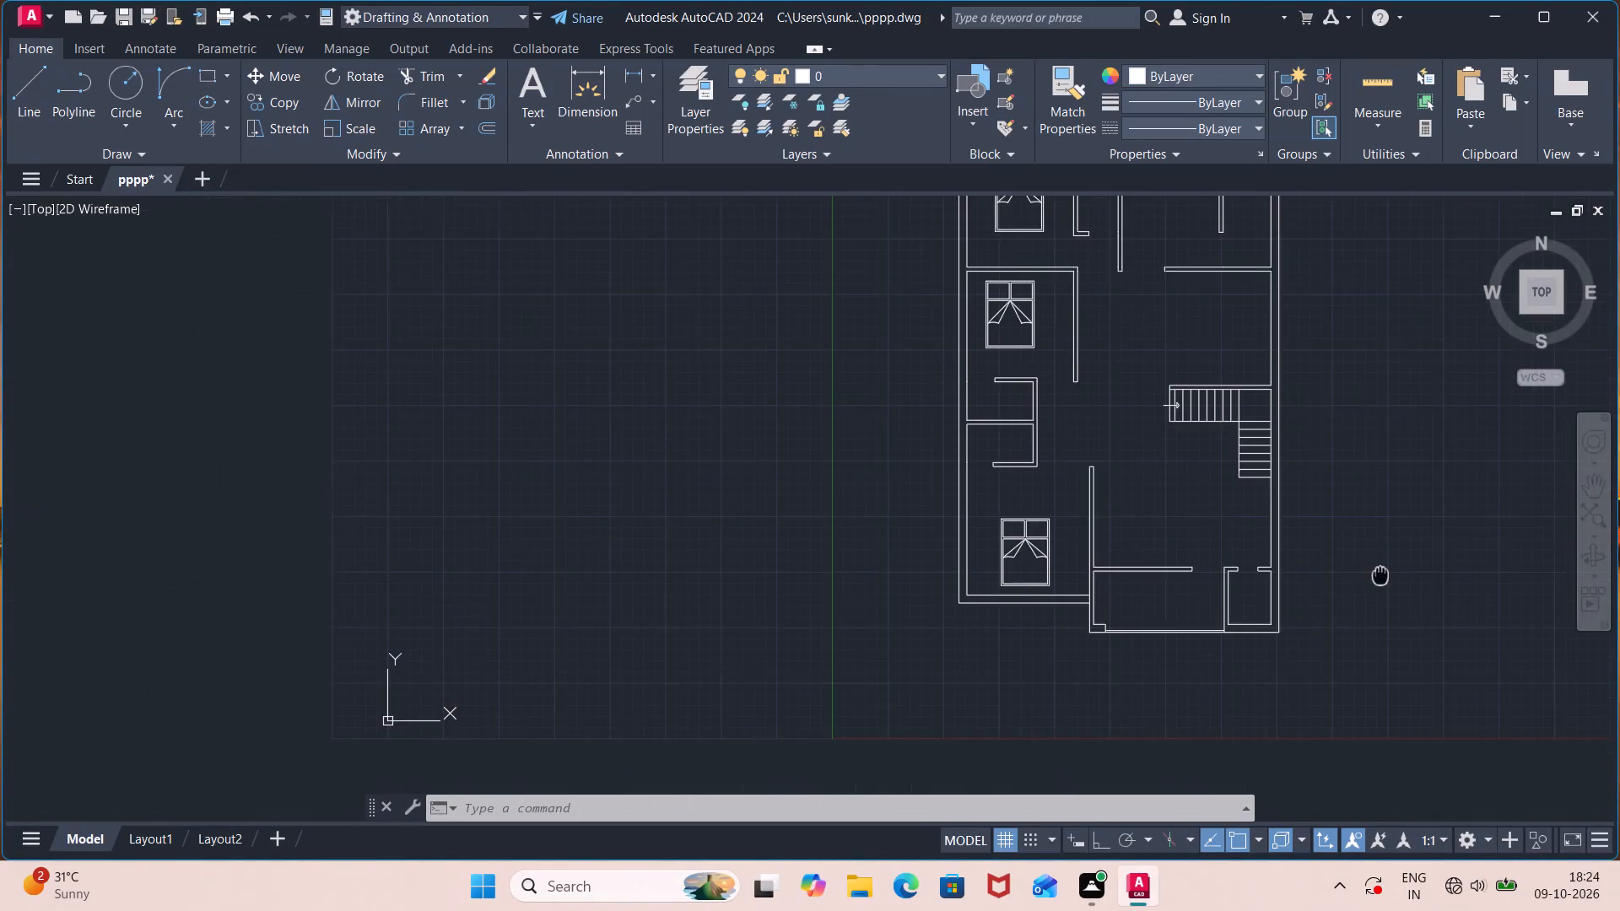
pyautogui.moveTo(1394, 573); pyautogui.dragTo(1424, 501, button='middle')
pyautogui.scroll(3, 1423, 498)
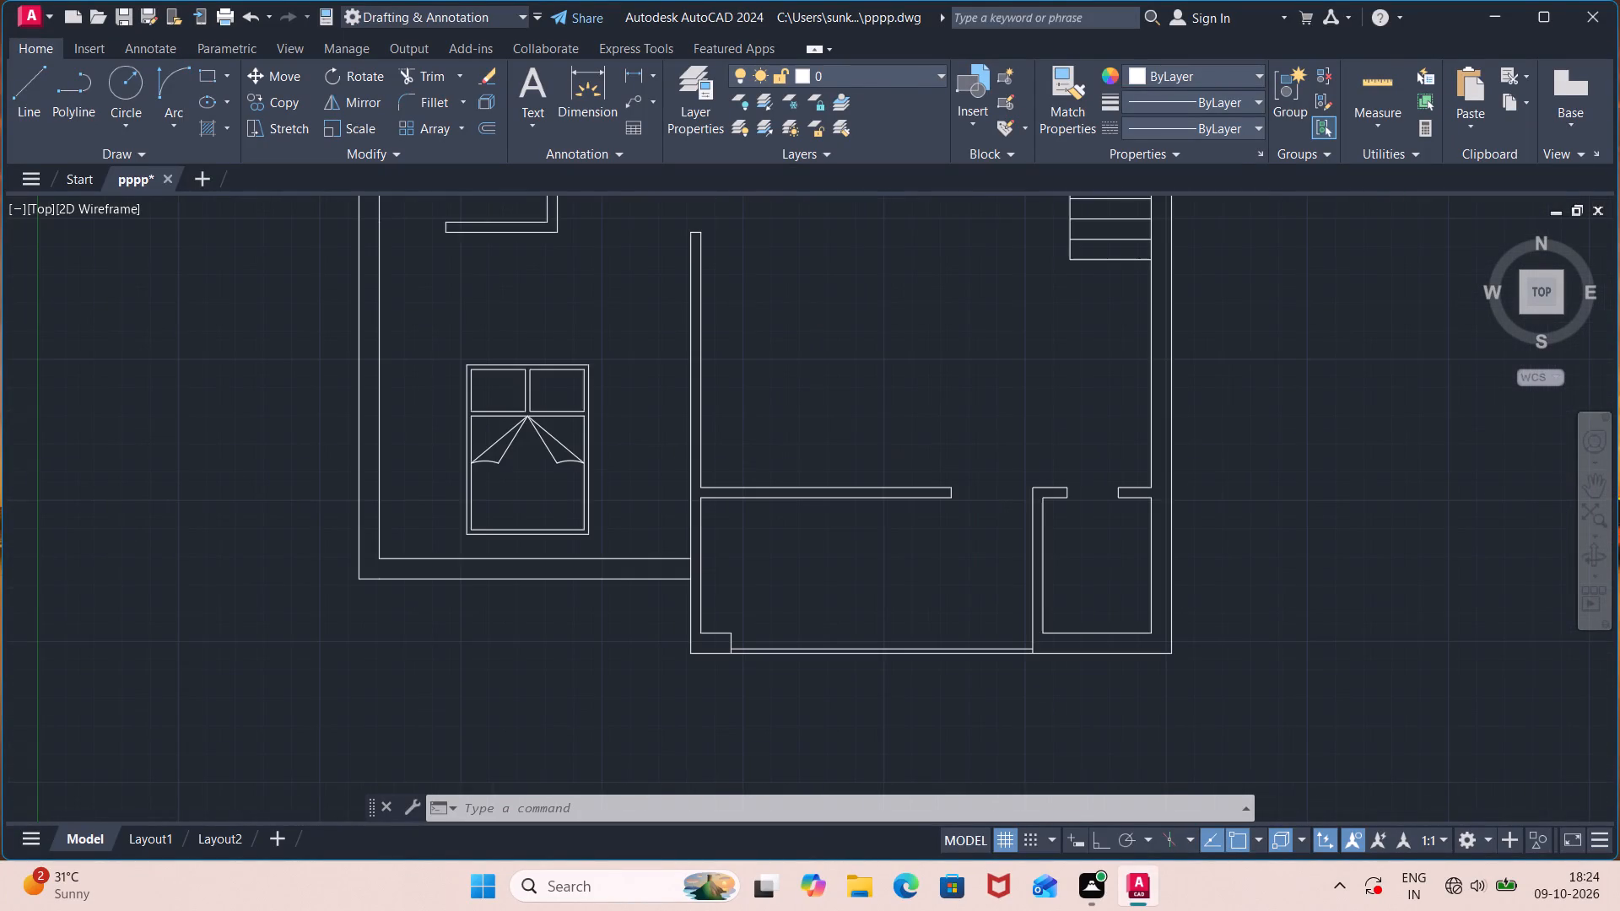
# Draw the outline of an entrance step below the plan's bottom opening, 1' deep and about 12' long, with ortho lines.
pyautogui.scroll(-1, 1423, 497)
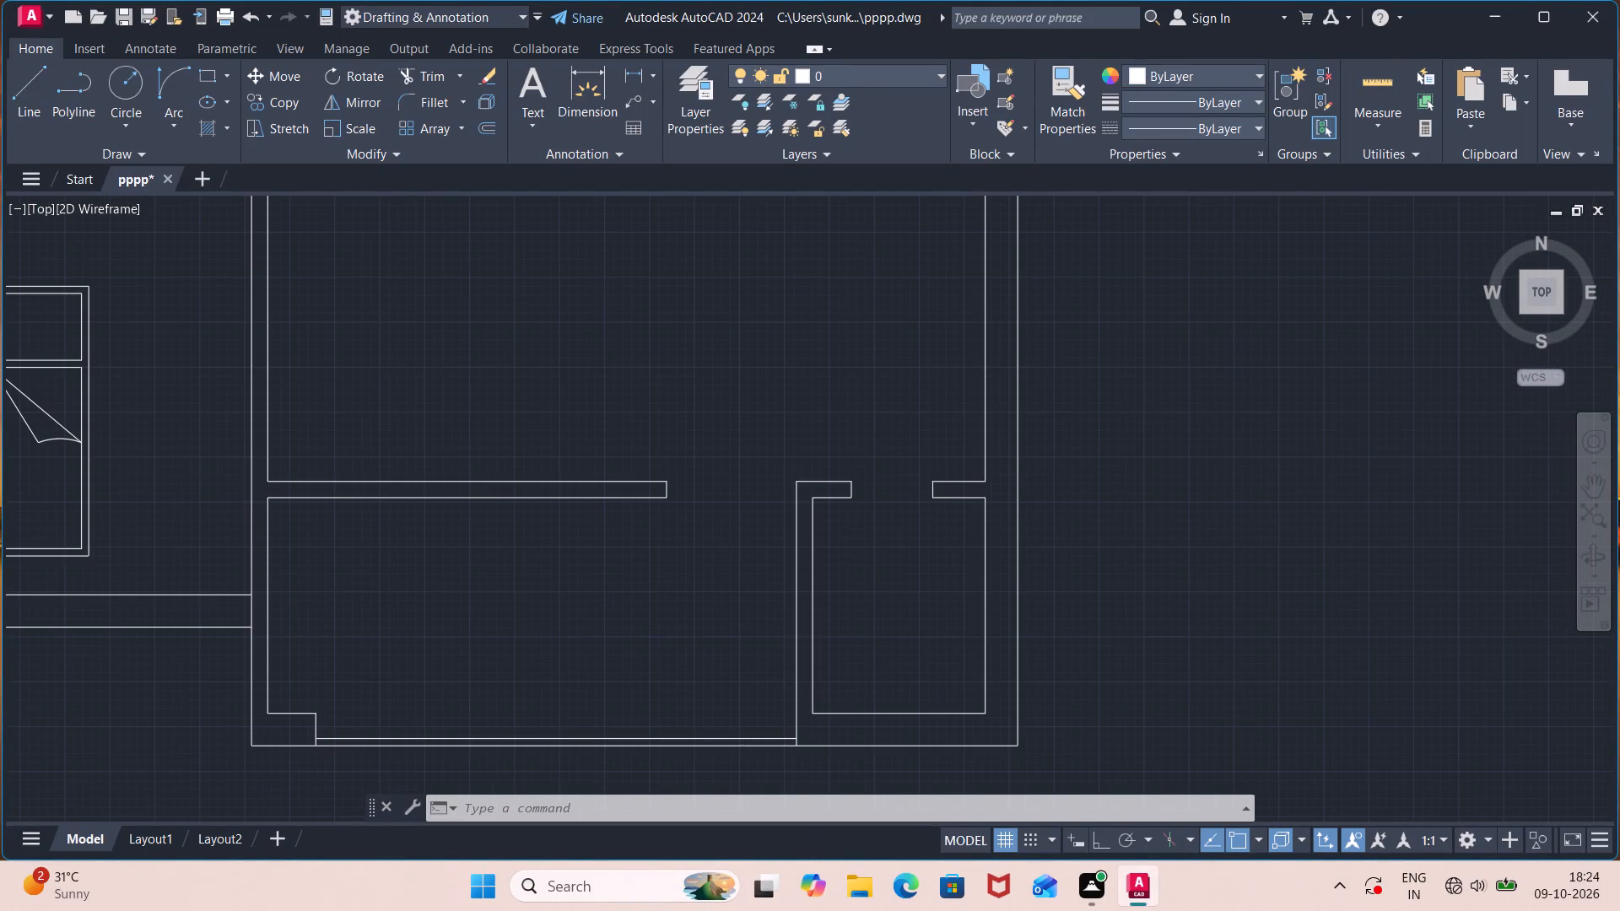
pyautogui.press('l')
pyautogui.press('Return')
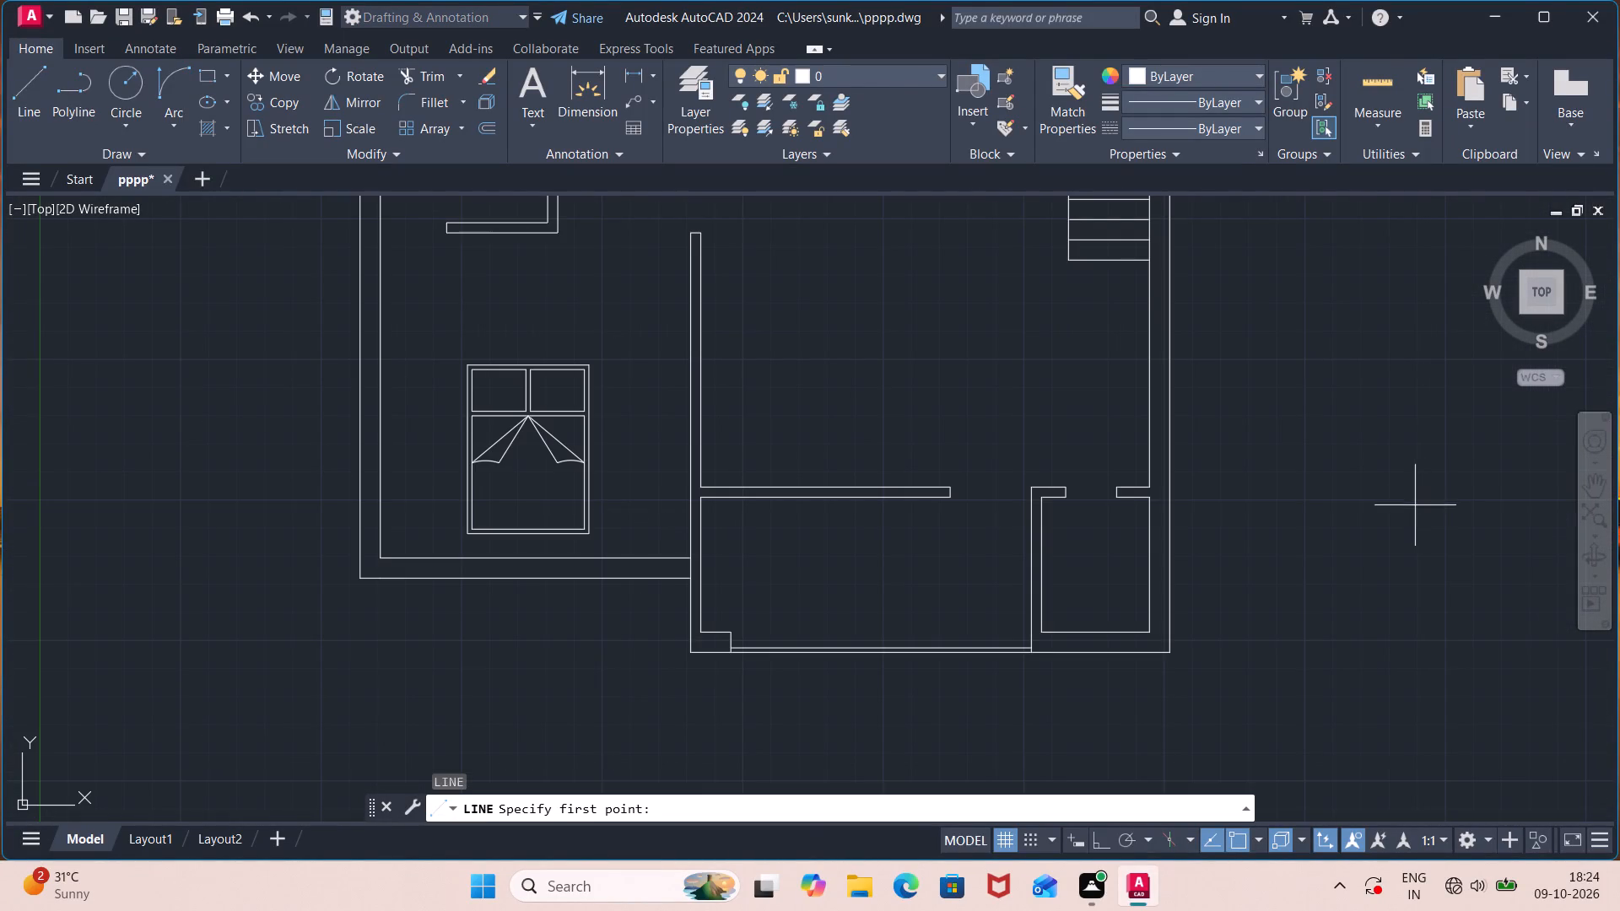
pyautogui.click(703, 652)
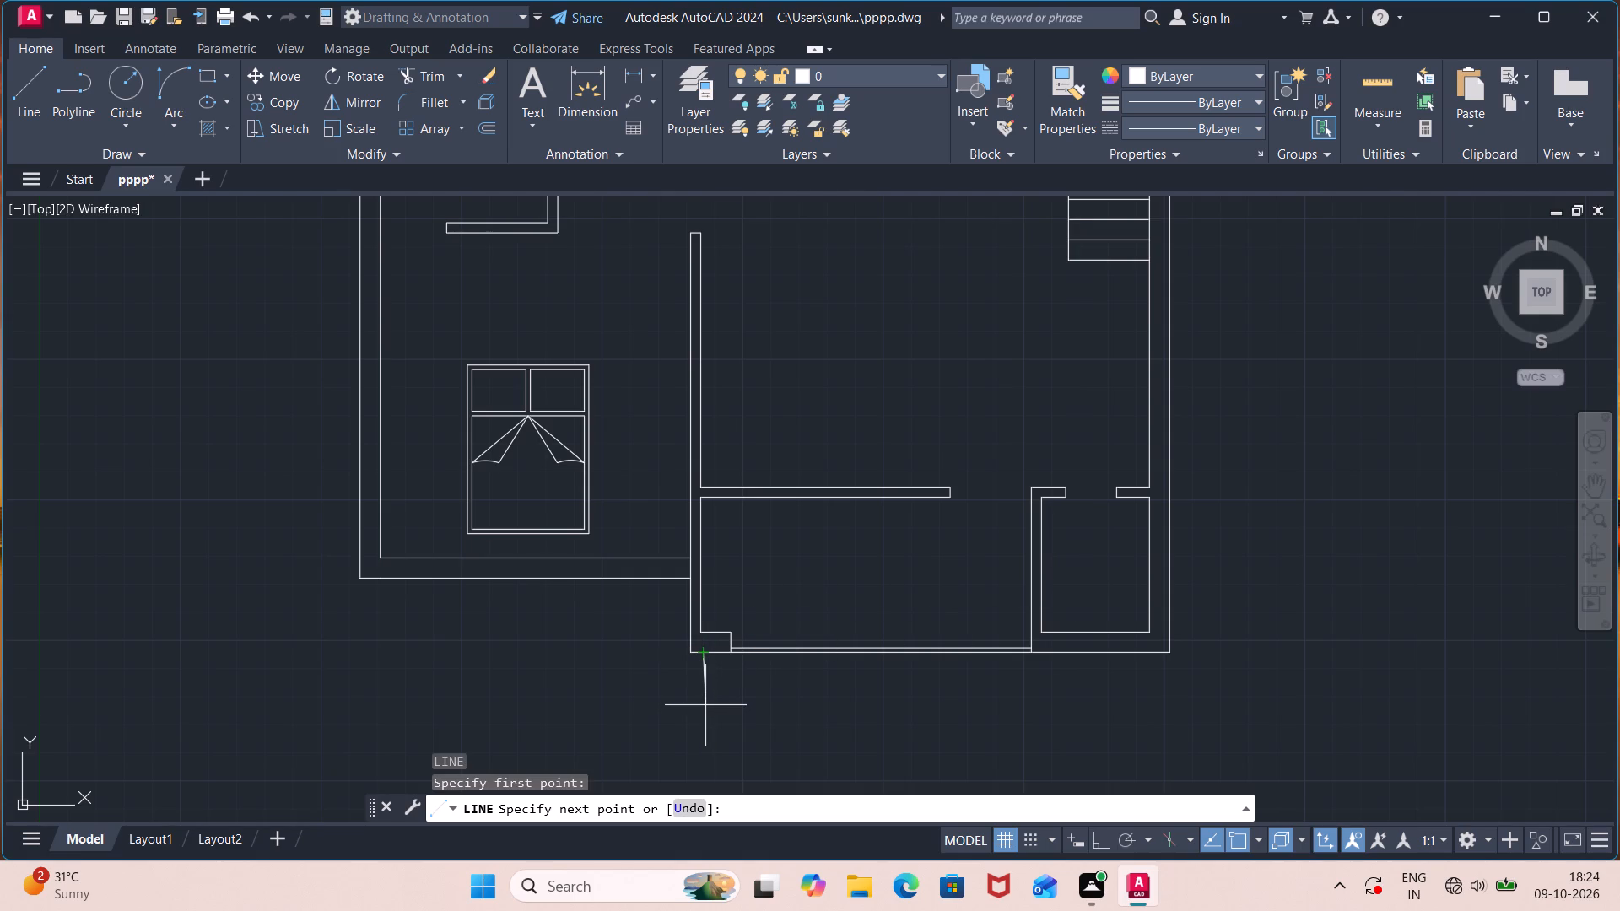
pyautogui.press('F8')
pyautogui.write("1'")
pyautogui.press('Return')
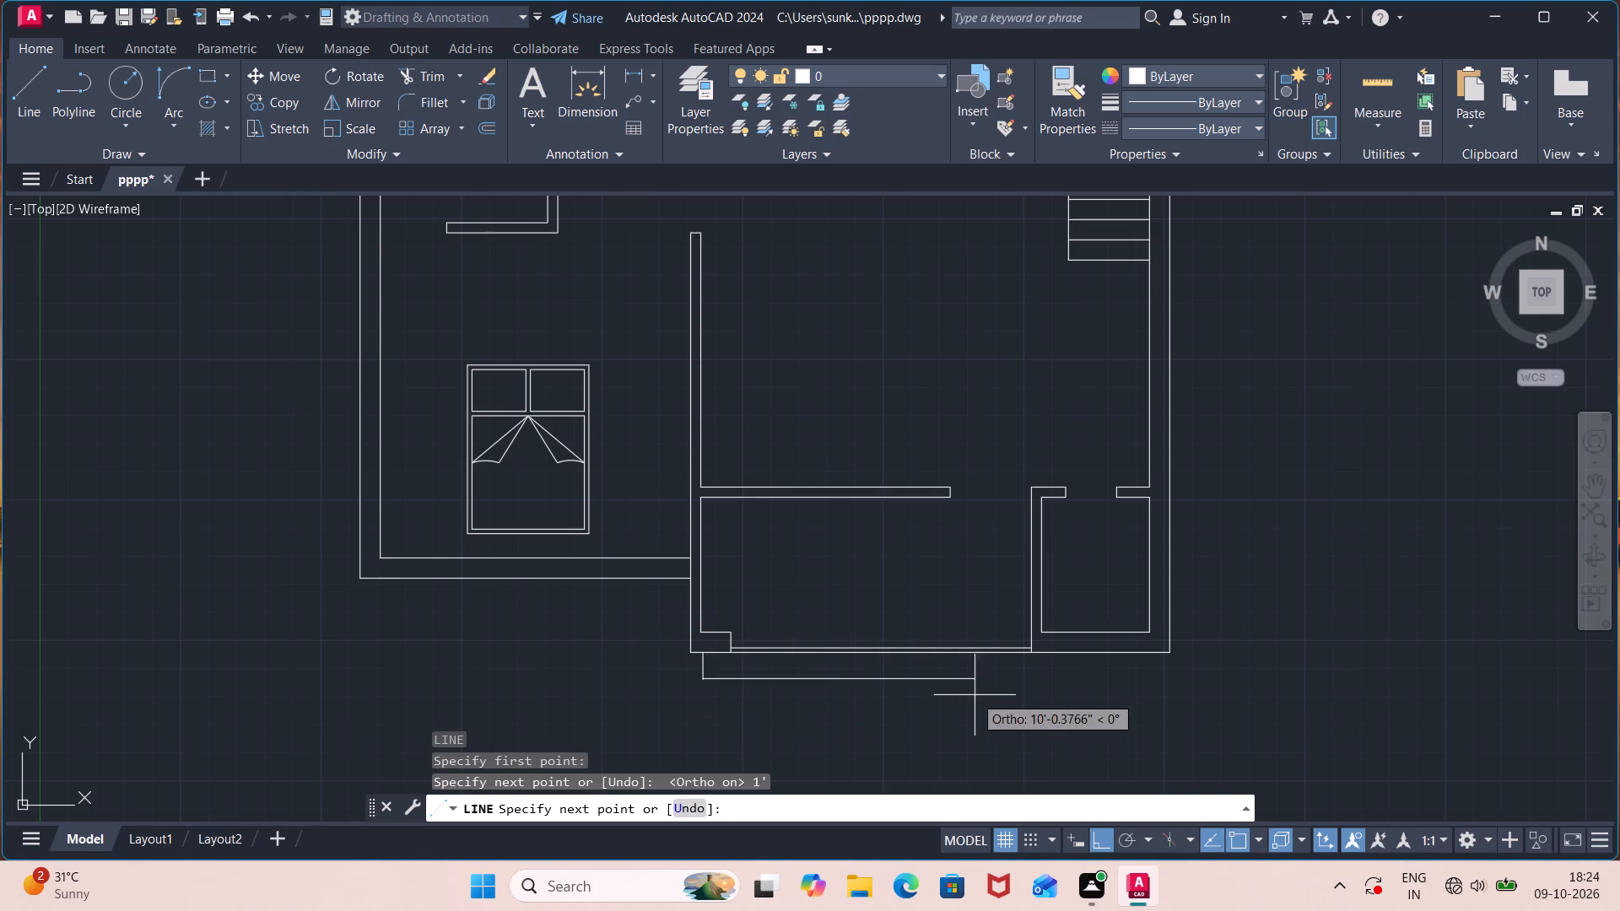
pyautogui.click(1026, 676)
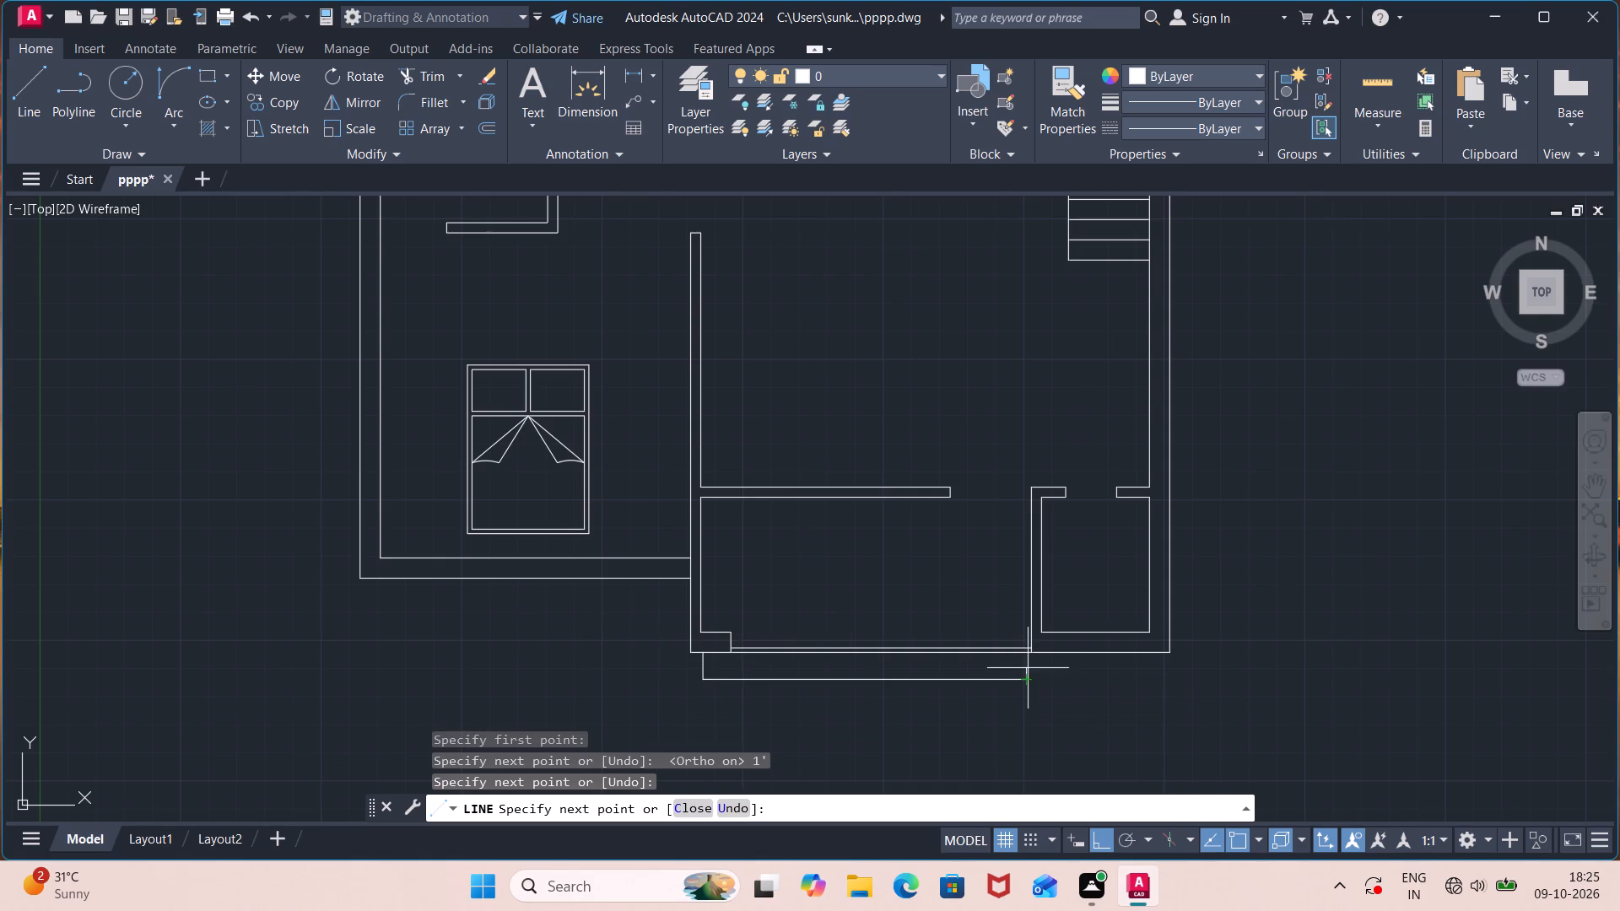
pyautogui.click(1028, 647)
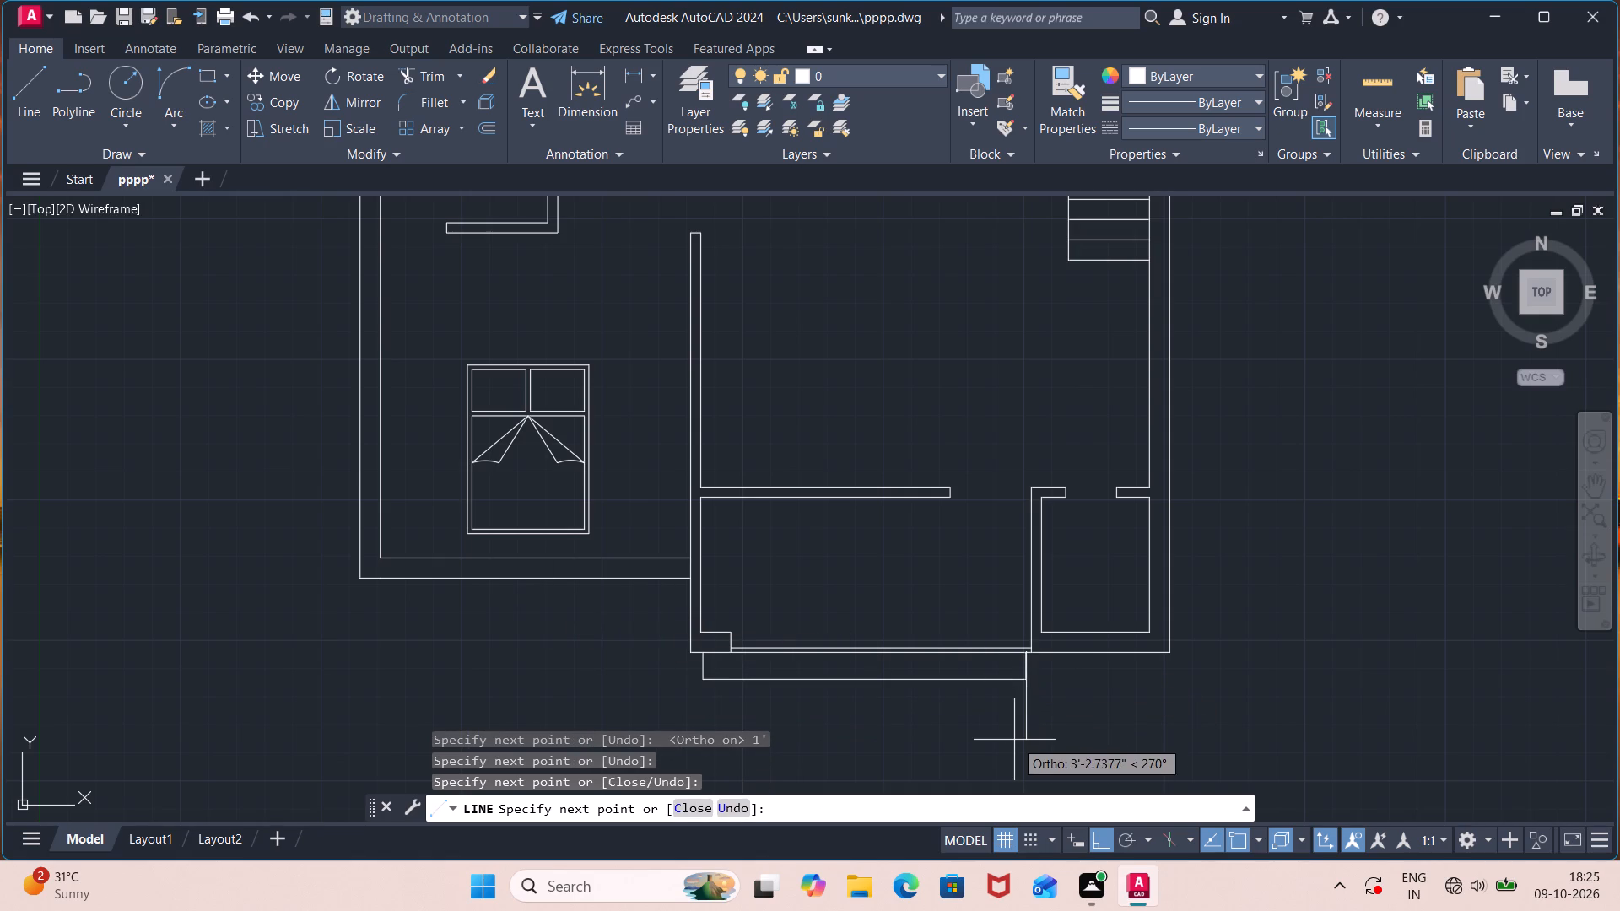
pyautogui.press('Escape')
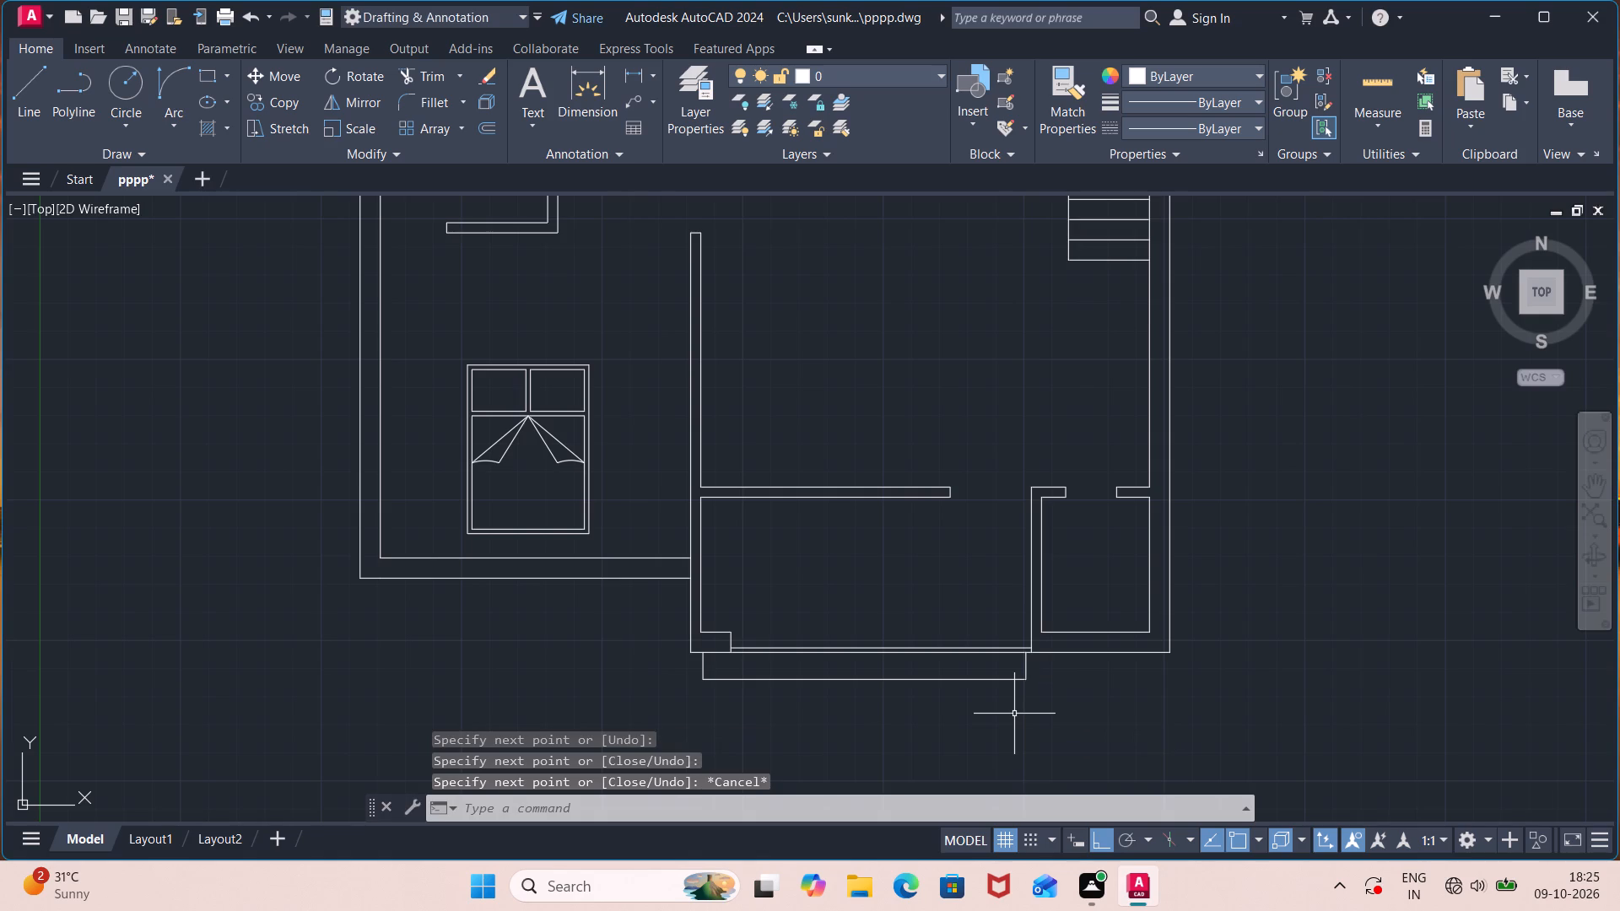
# Draw a second 1' deep entrance step of the same length directly below the first one.
pyautogui.press('l')
pyautogui.press('Return')
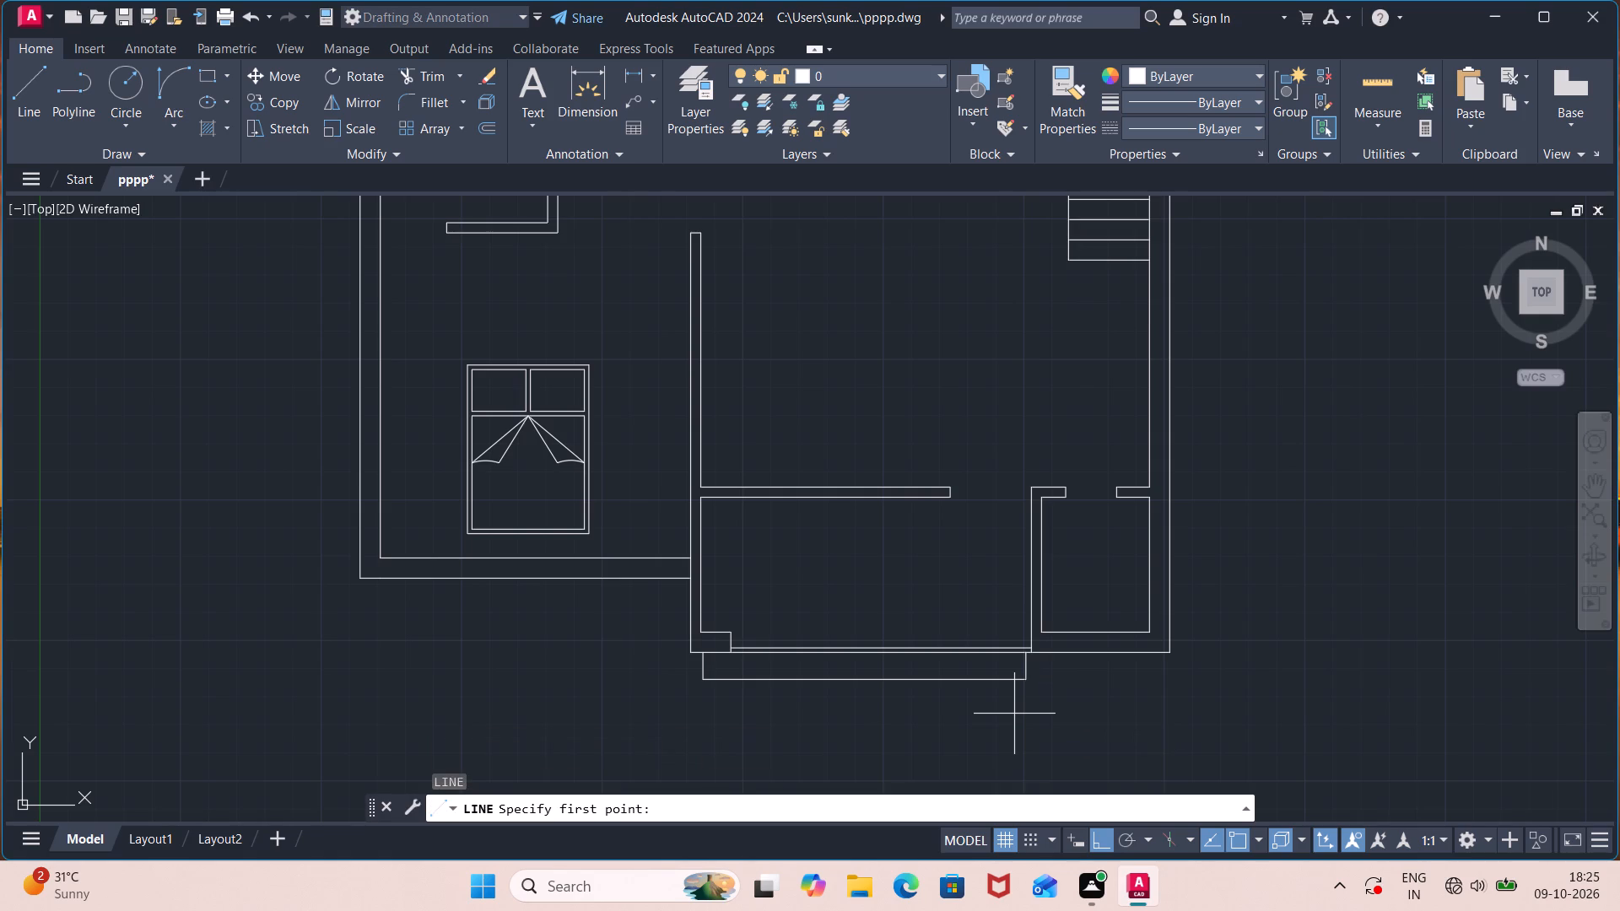
pyautogui.click(1029, 682)
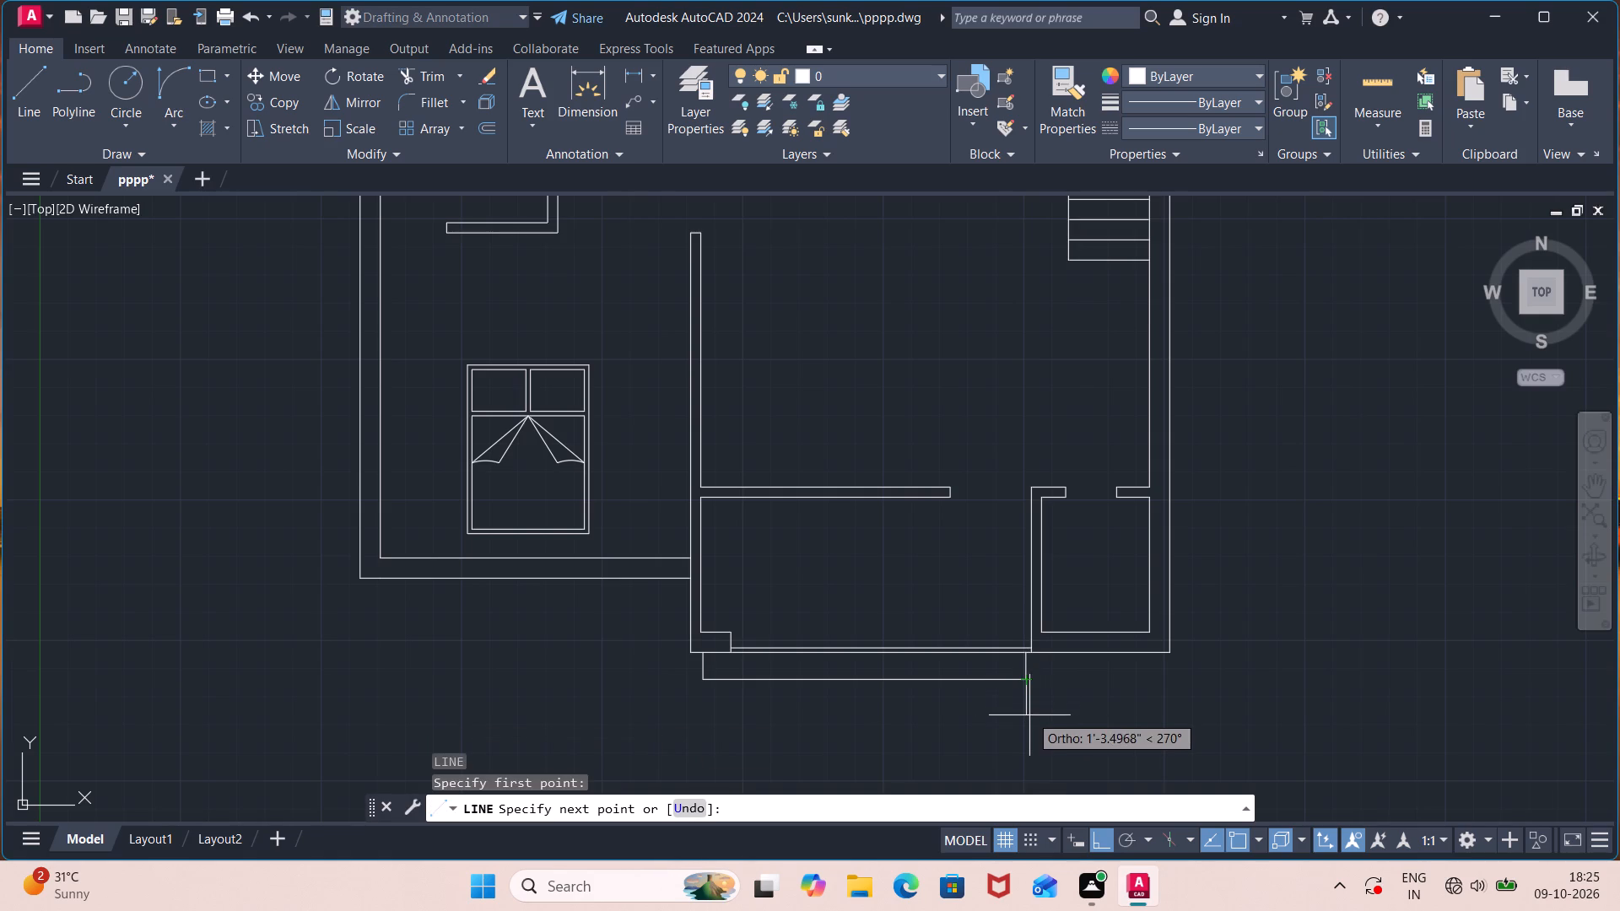
pyautogui.write("1'")
pyautogui.press('Return')
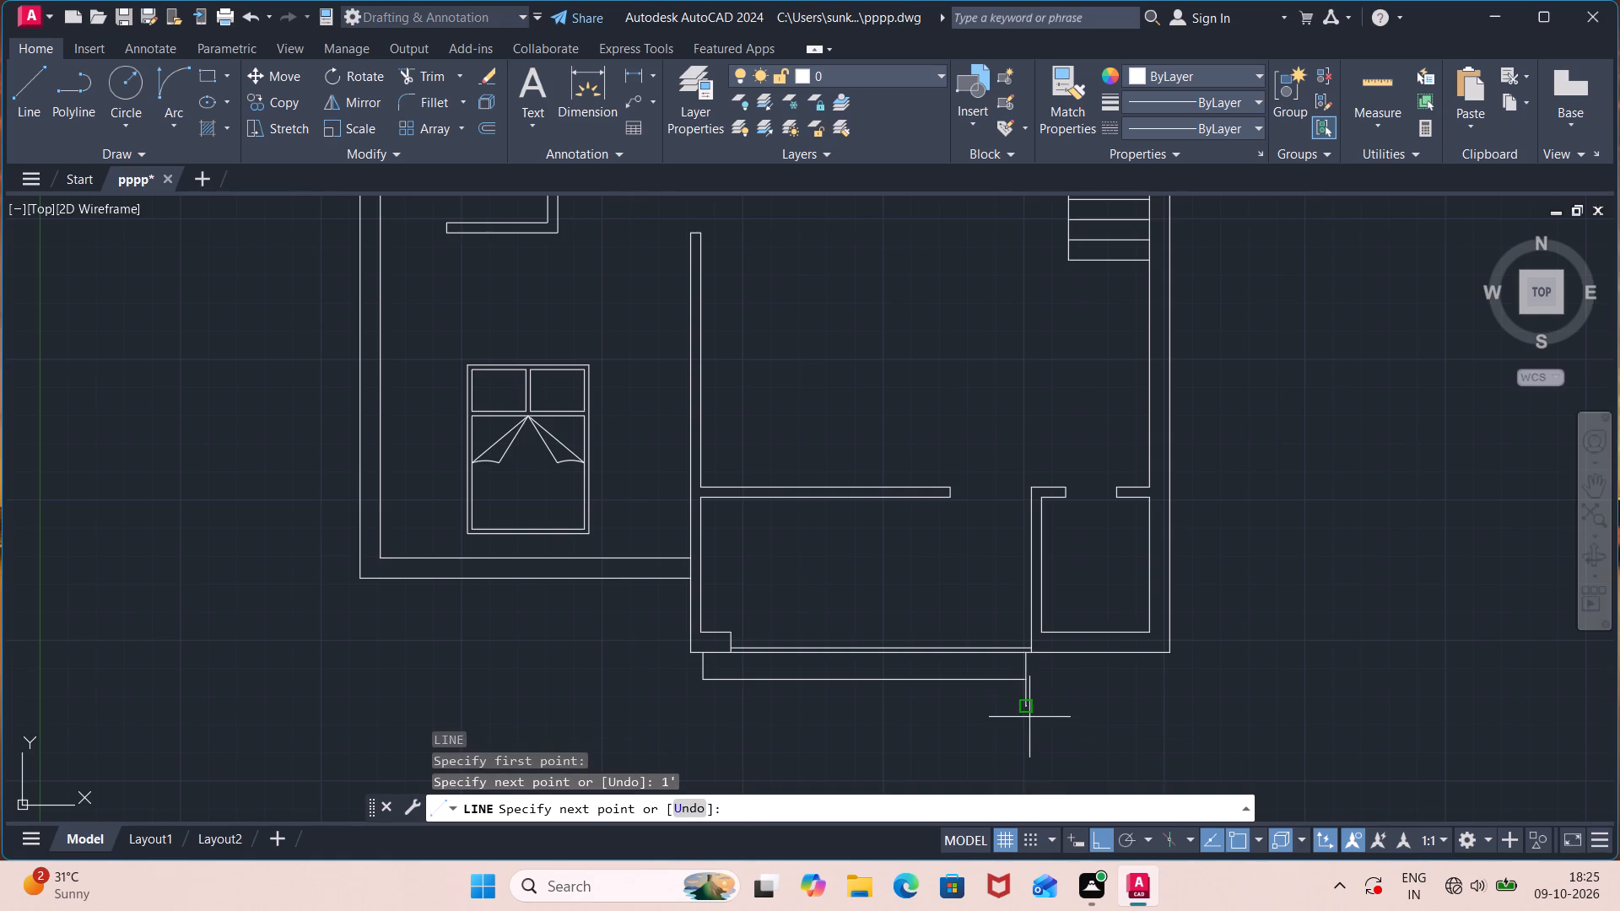
pyautogui.click(701, 709)
pyautogui.click(704, 682)
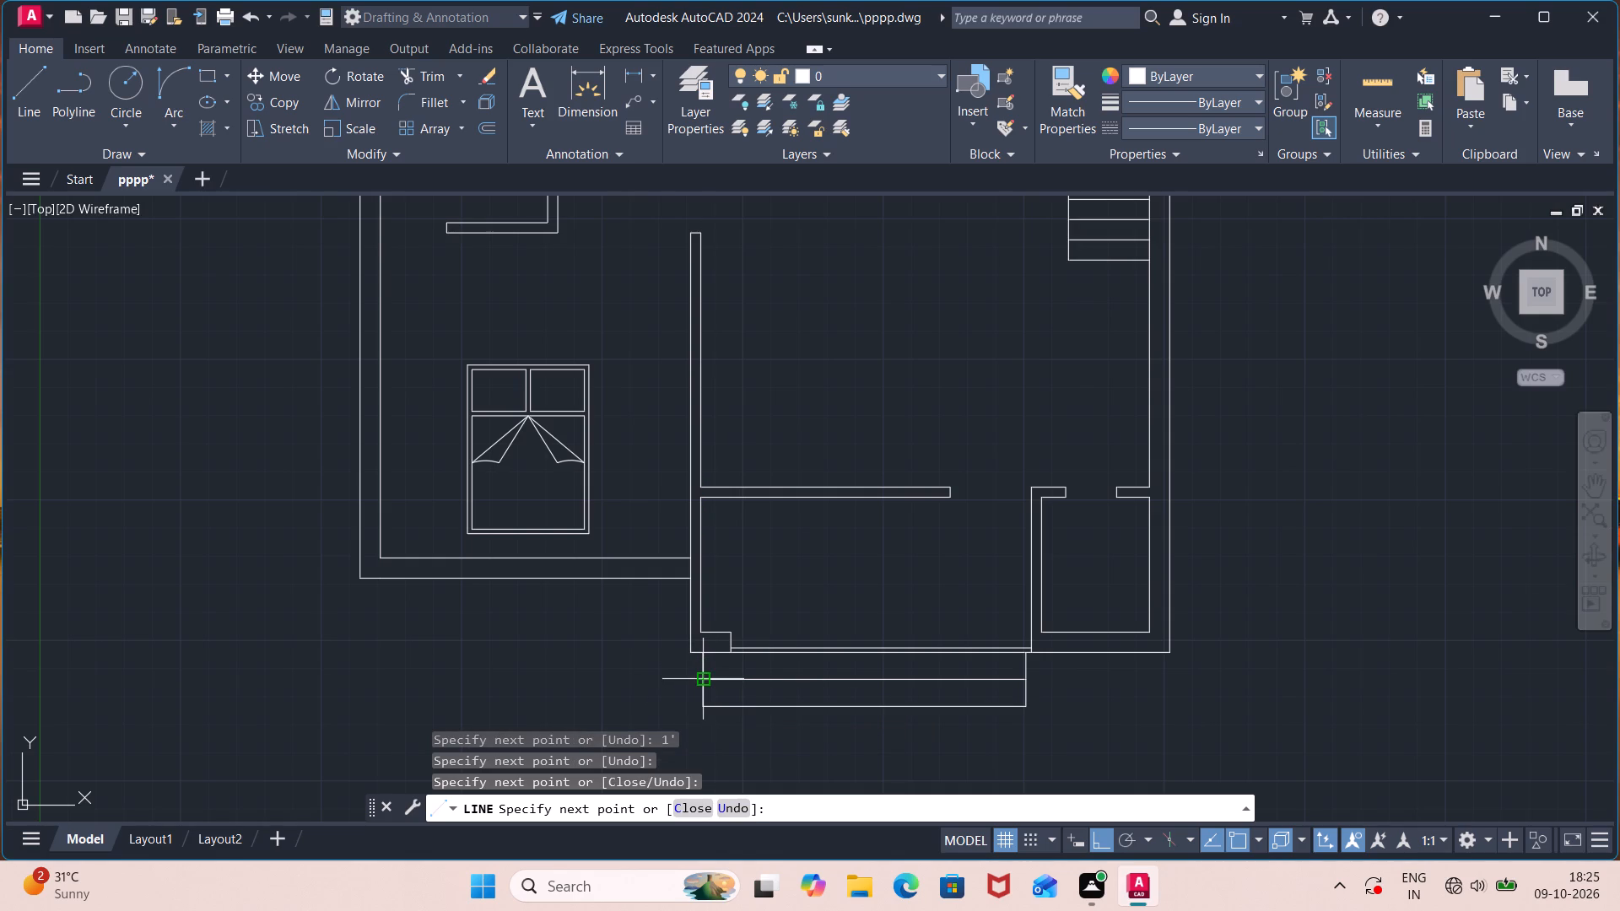
pyautogui.press('Escape')
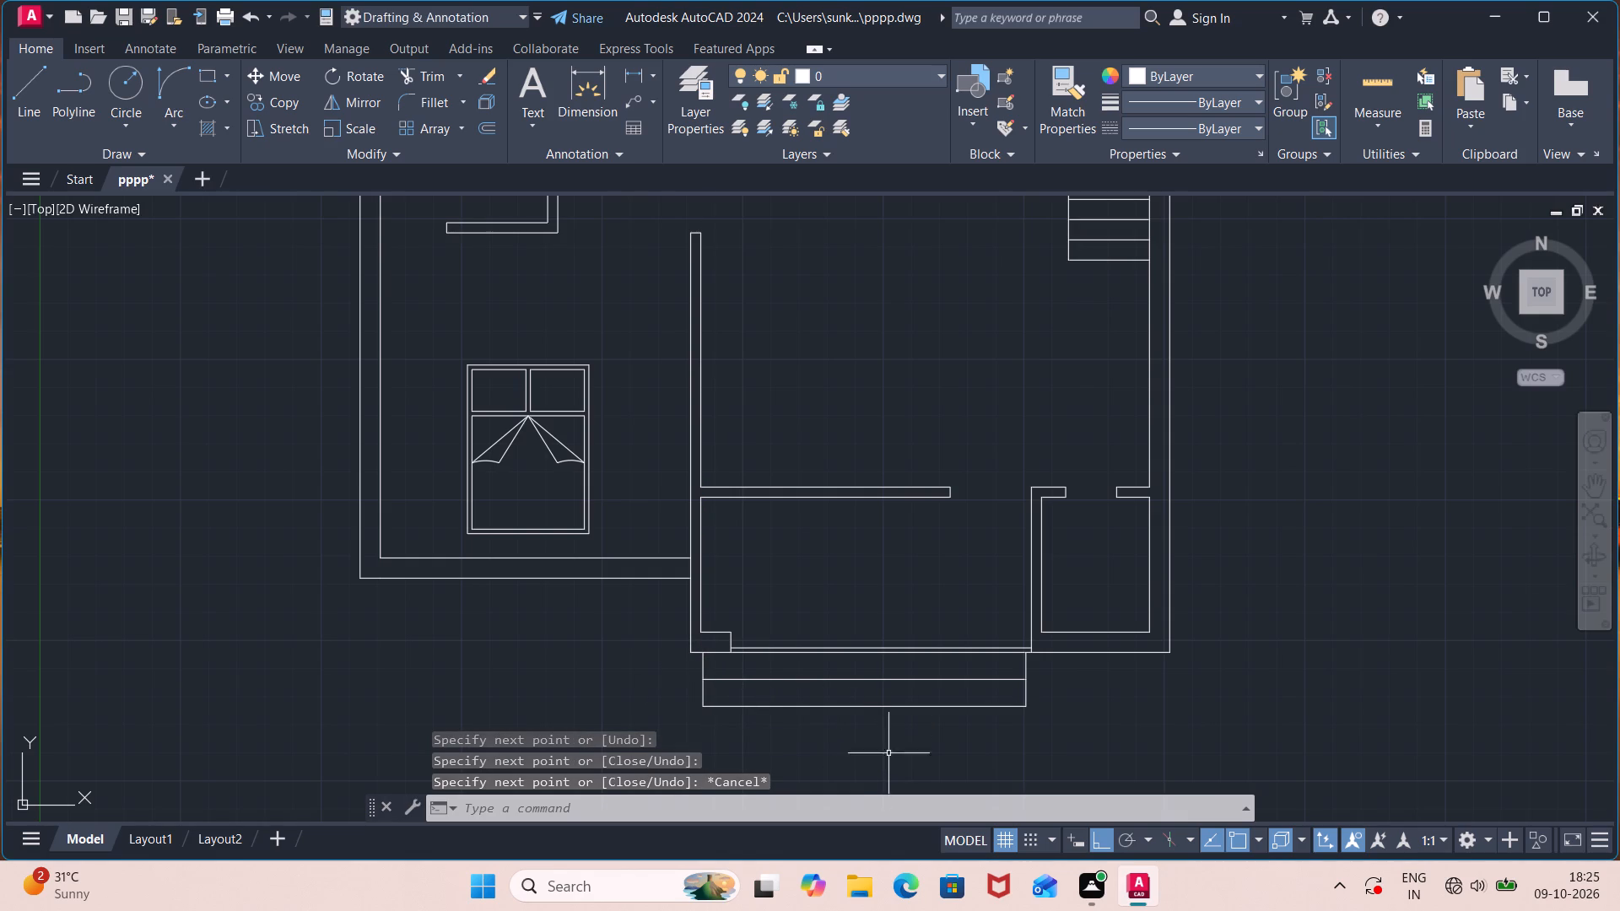
# Add the single-line text HOME beside the staircase, with a freehand height of about 2.5' and rotation 0.
pyautogui.scroll(-1, 895, 679)
pyautogui.moveTo(960, 494); pyautogui.dragTo(1250, 727, button='middle')
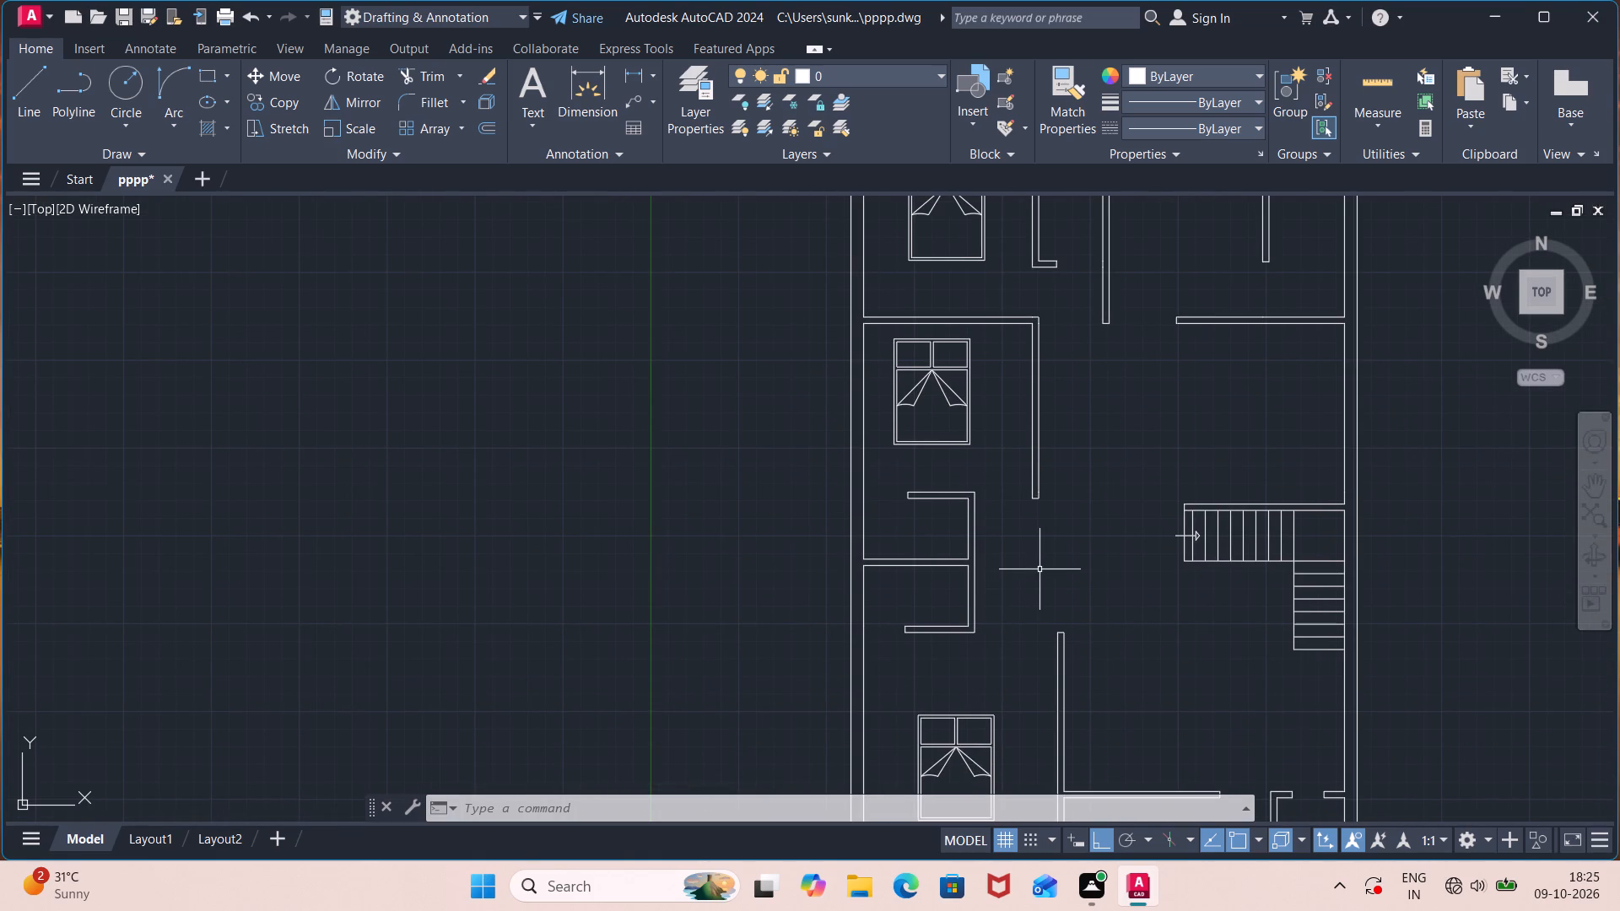
pyautogui.click(530, 132)
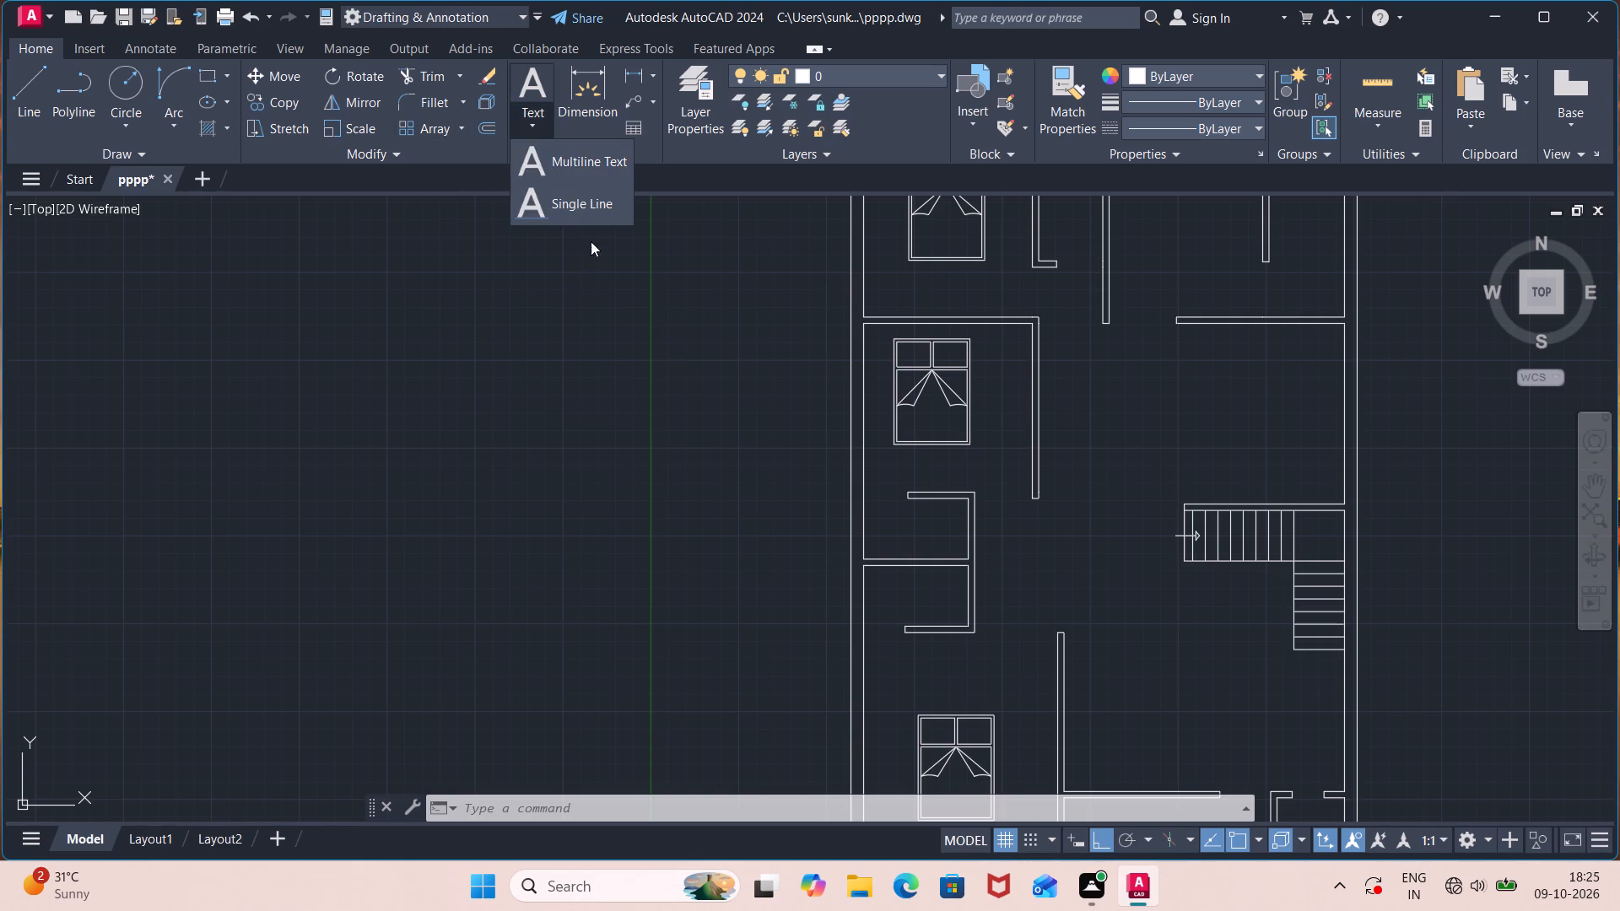
pyautogui.click(593, 206)
pyautogui.click(1075, 512)
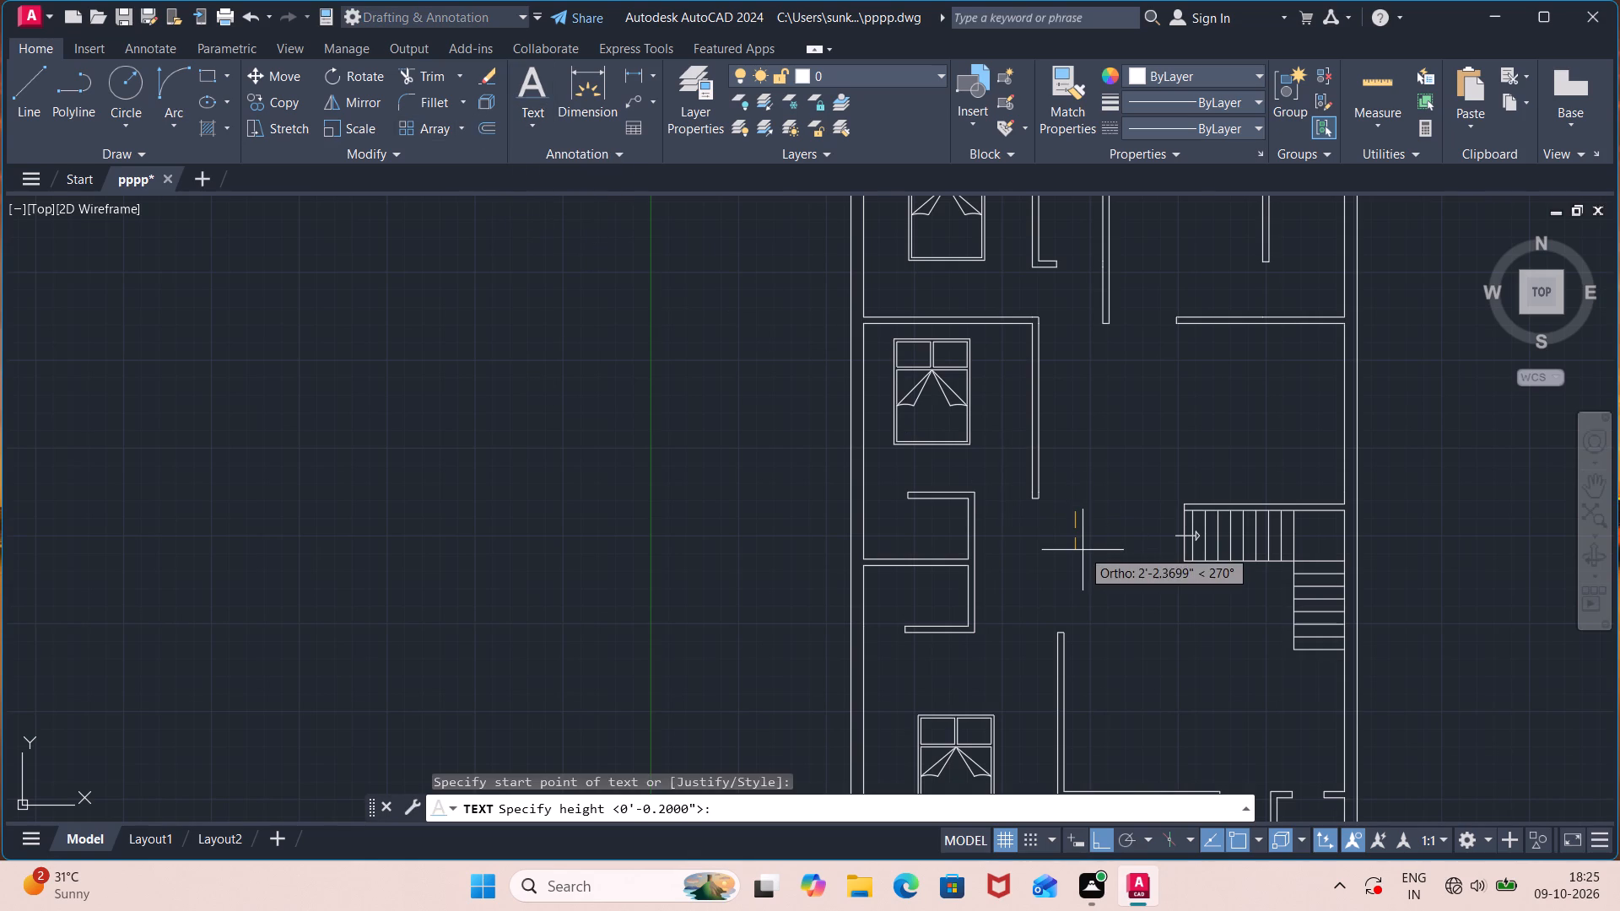
pyautogui.press('8')
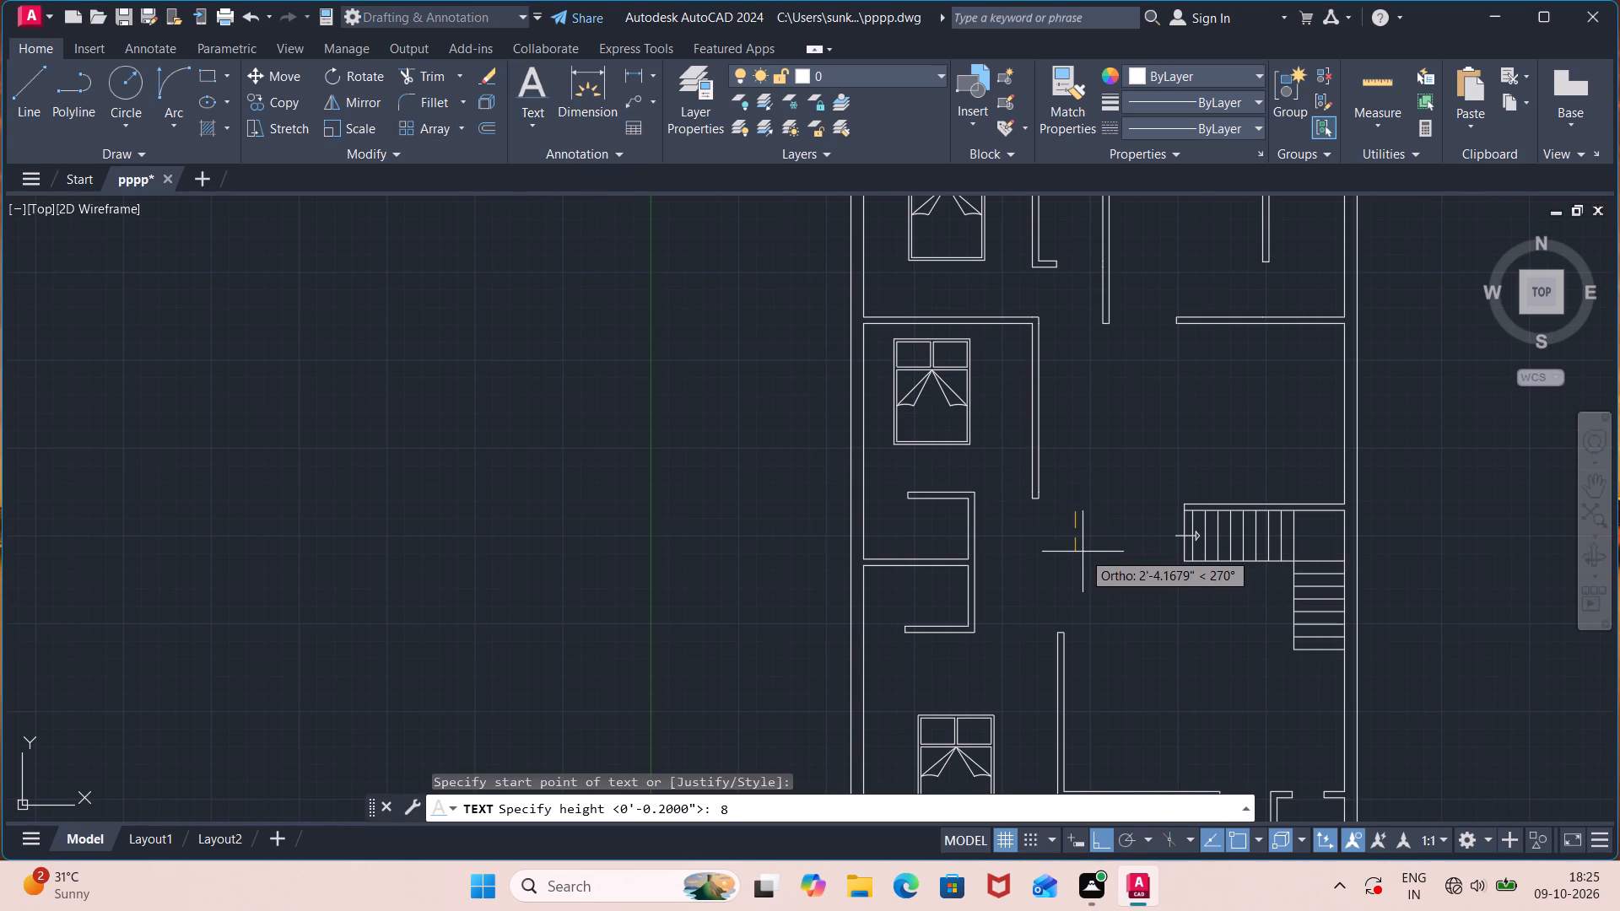
pyautogui.hotkey('shift', '"')
pyautogui.press('0')
pyautogui.press('Return')
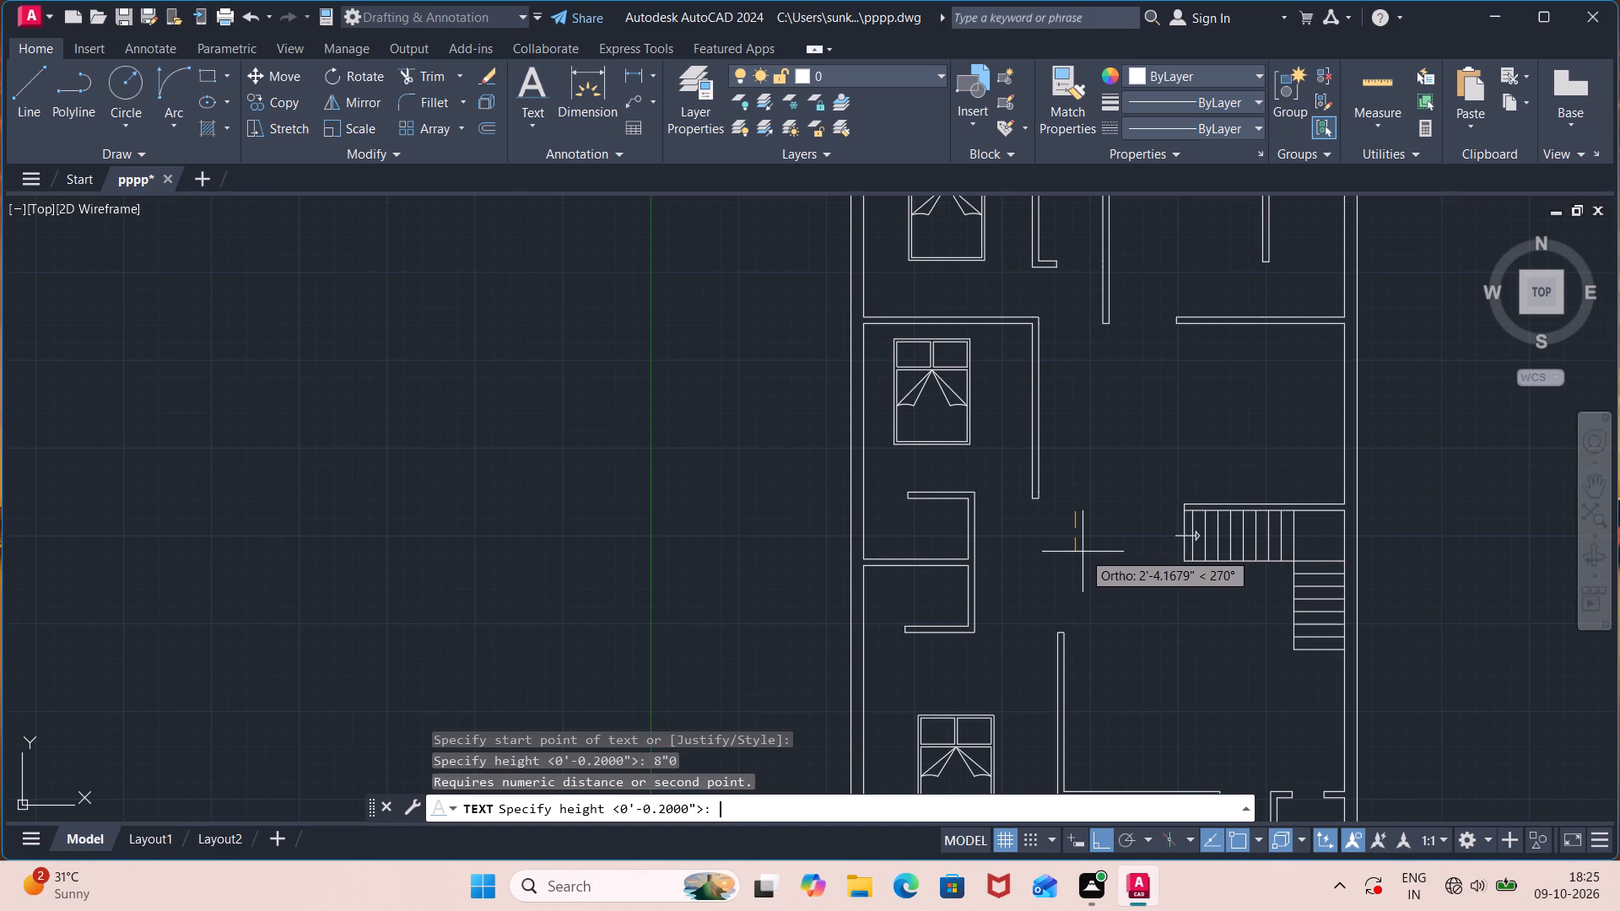
pyautogui.press('0')
pyautogui.press('Return')
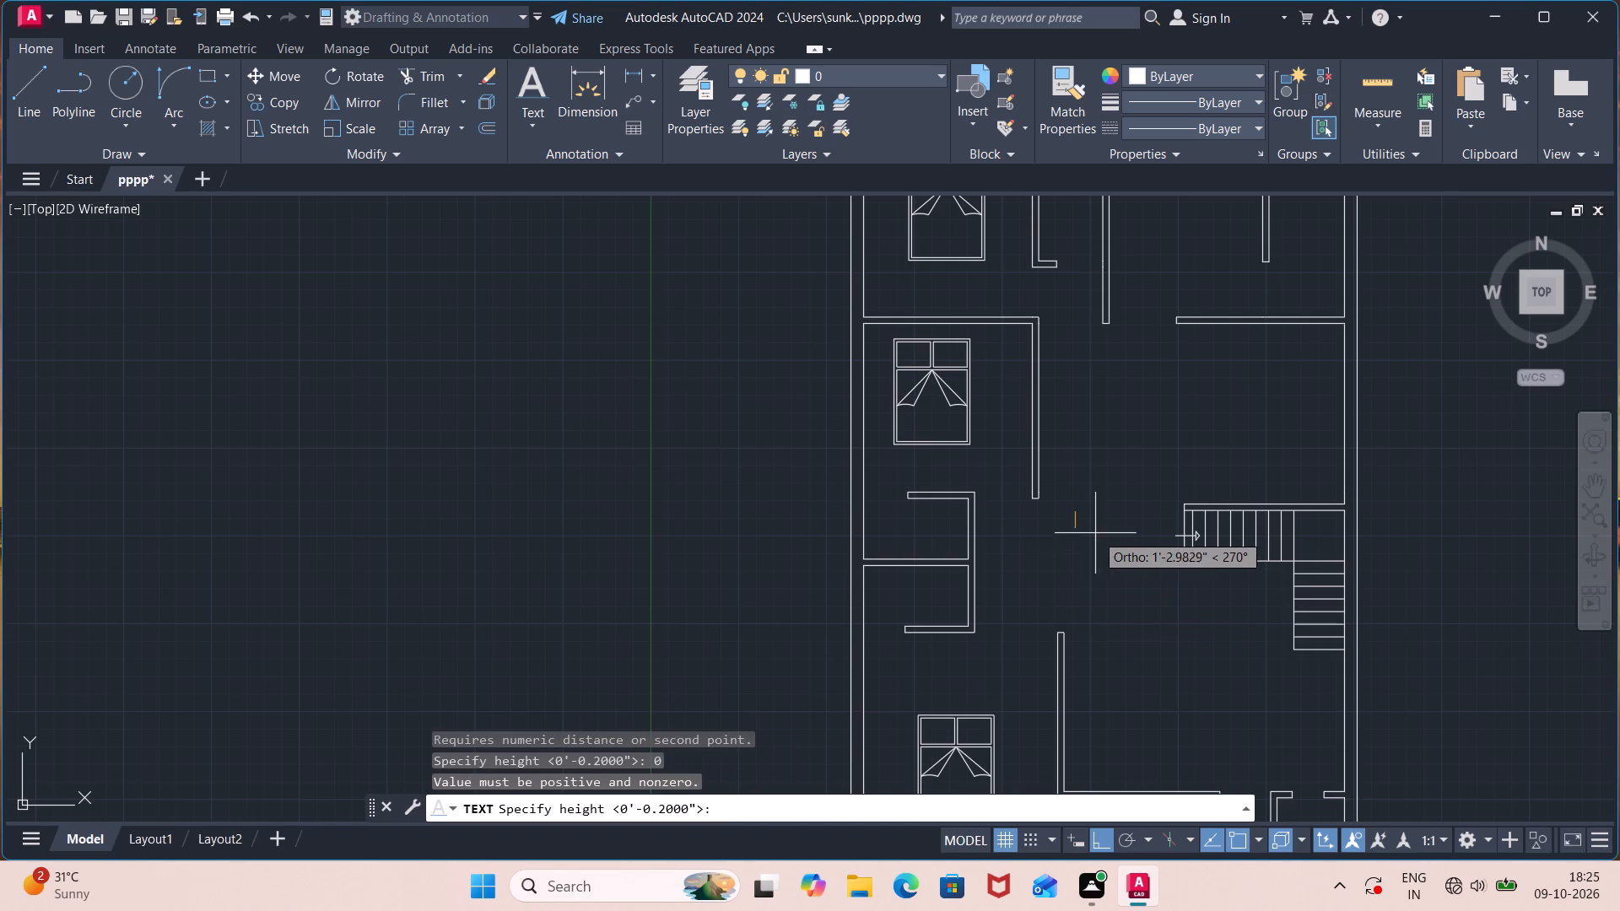
pyautogui.click(1088, 553)
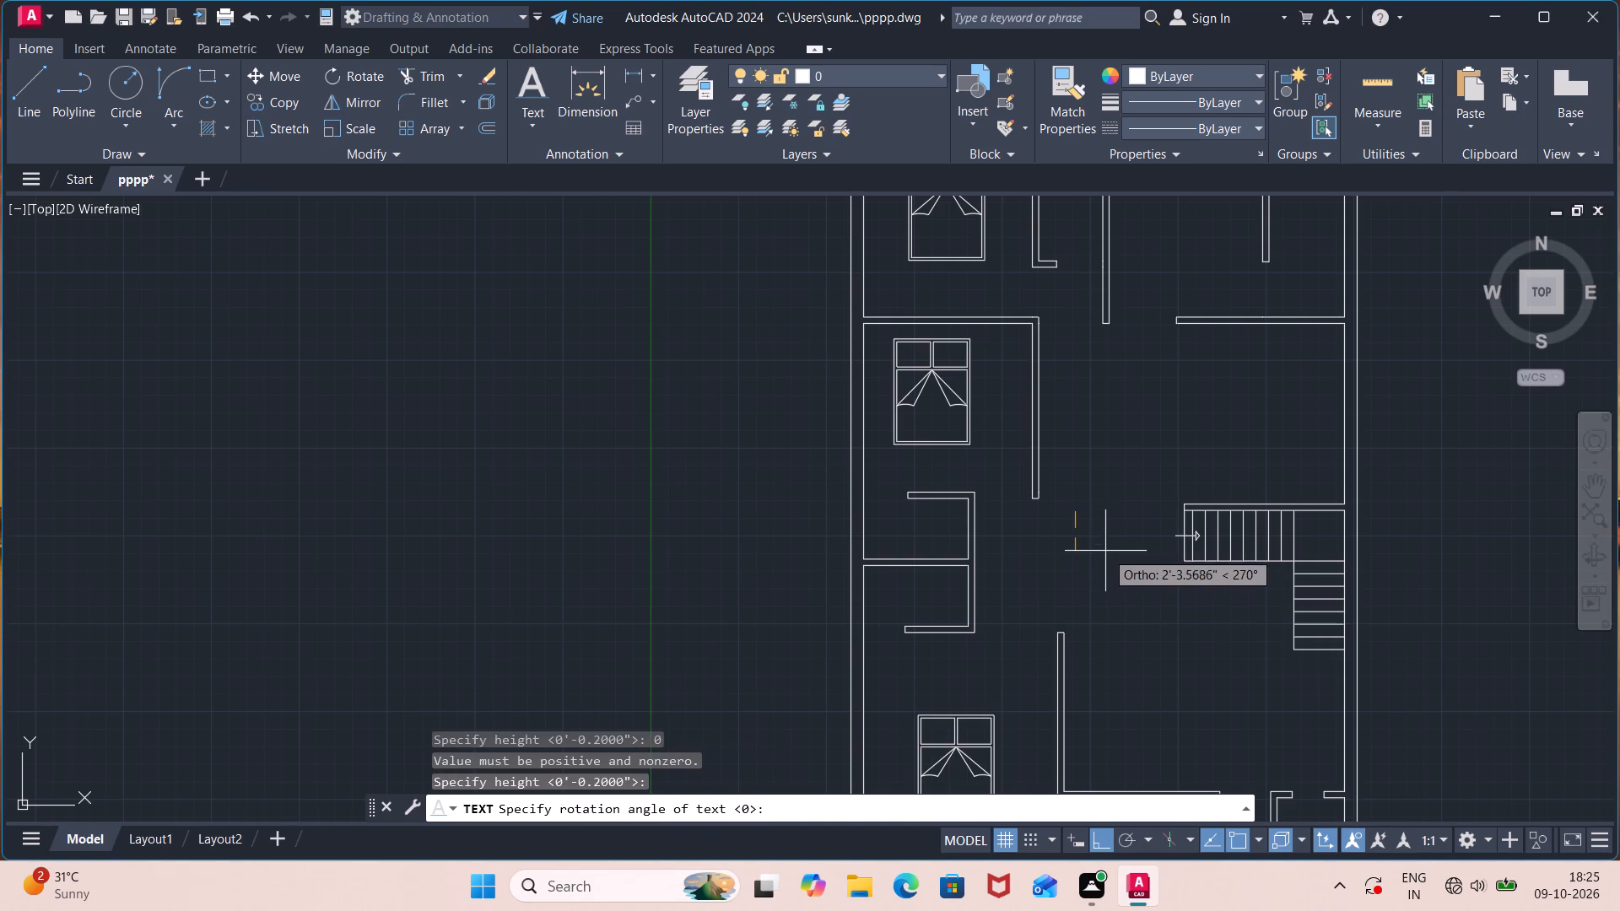
pyautogui.press('0')
pyautogui.press('Return')
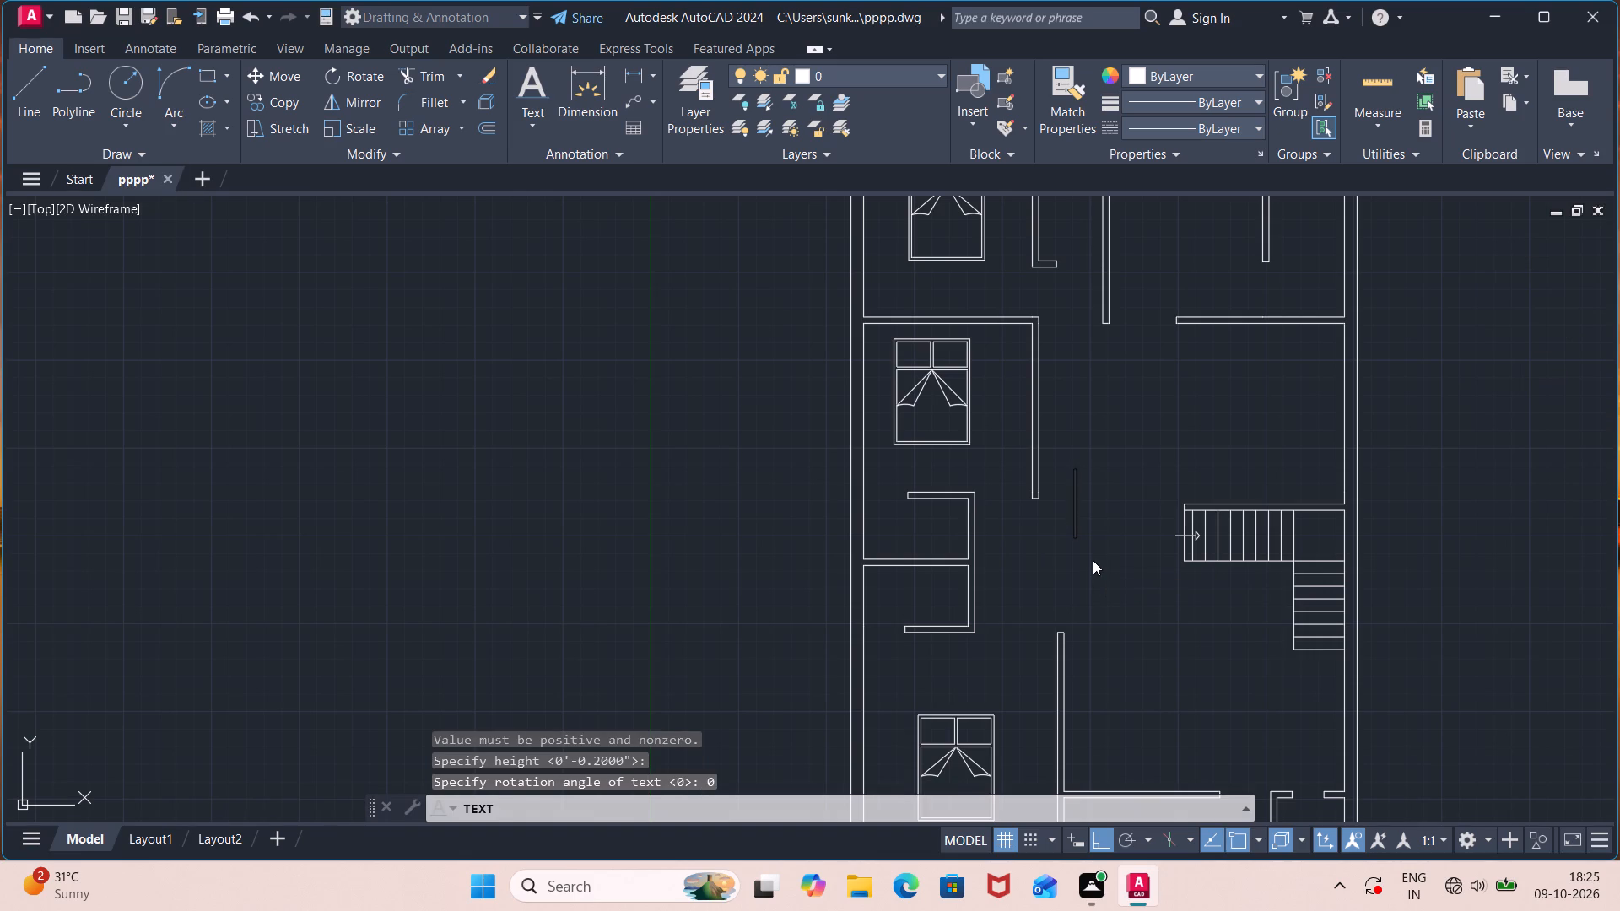
pyautogui.write('HOME')
pyautogui.press('Return')
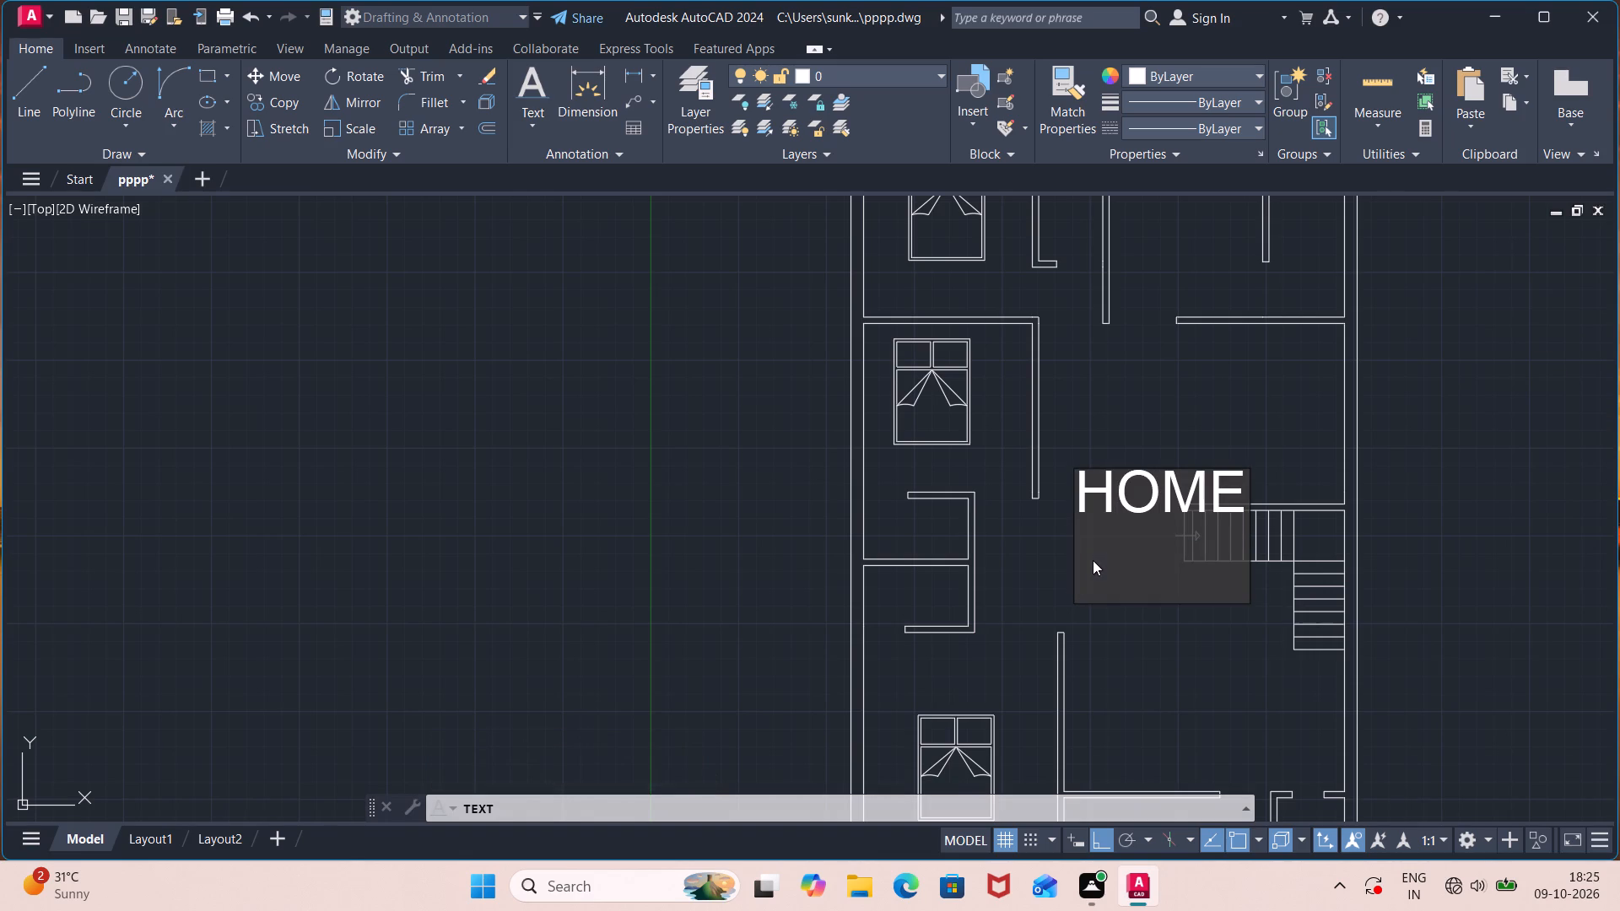
pyautogui.press('Return')
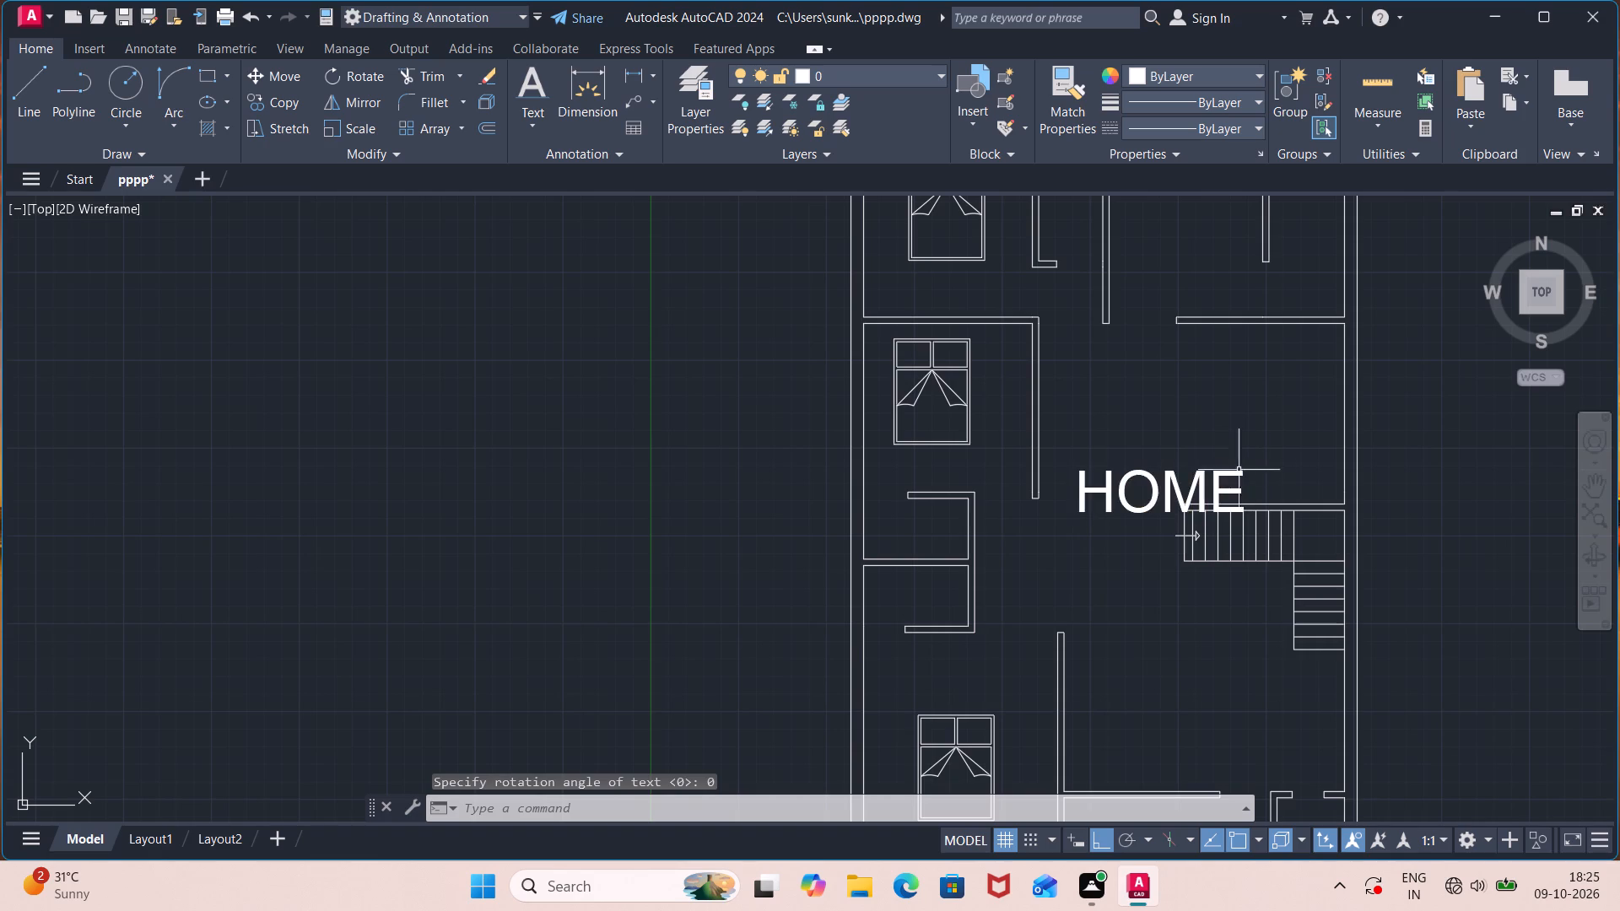
# Move the HOME text off the stairs, diagonally down into the hall between the small left-hand rooms and the staircase.
pyautogui.click(1221, 480)
pyautogui.press('m')
pyautogui.press('Return')
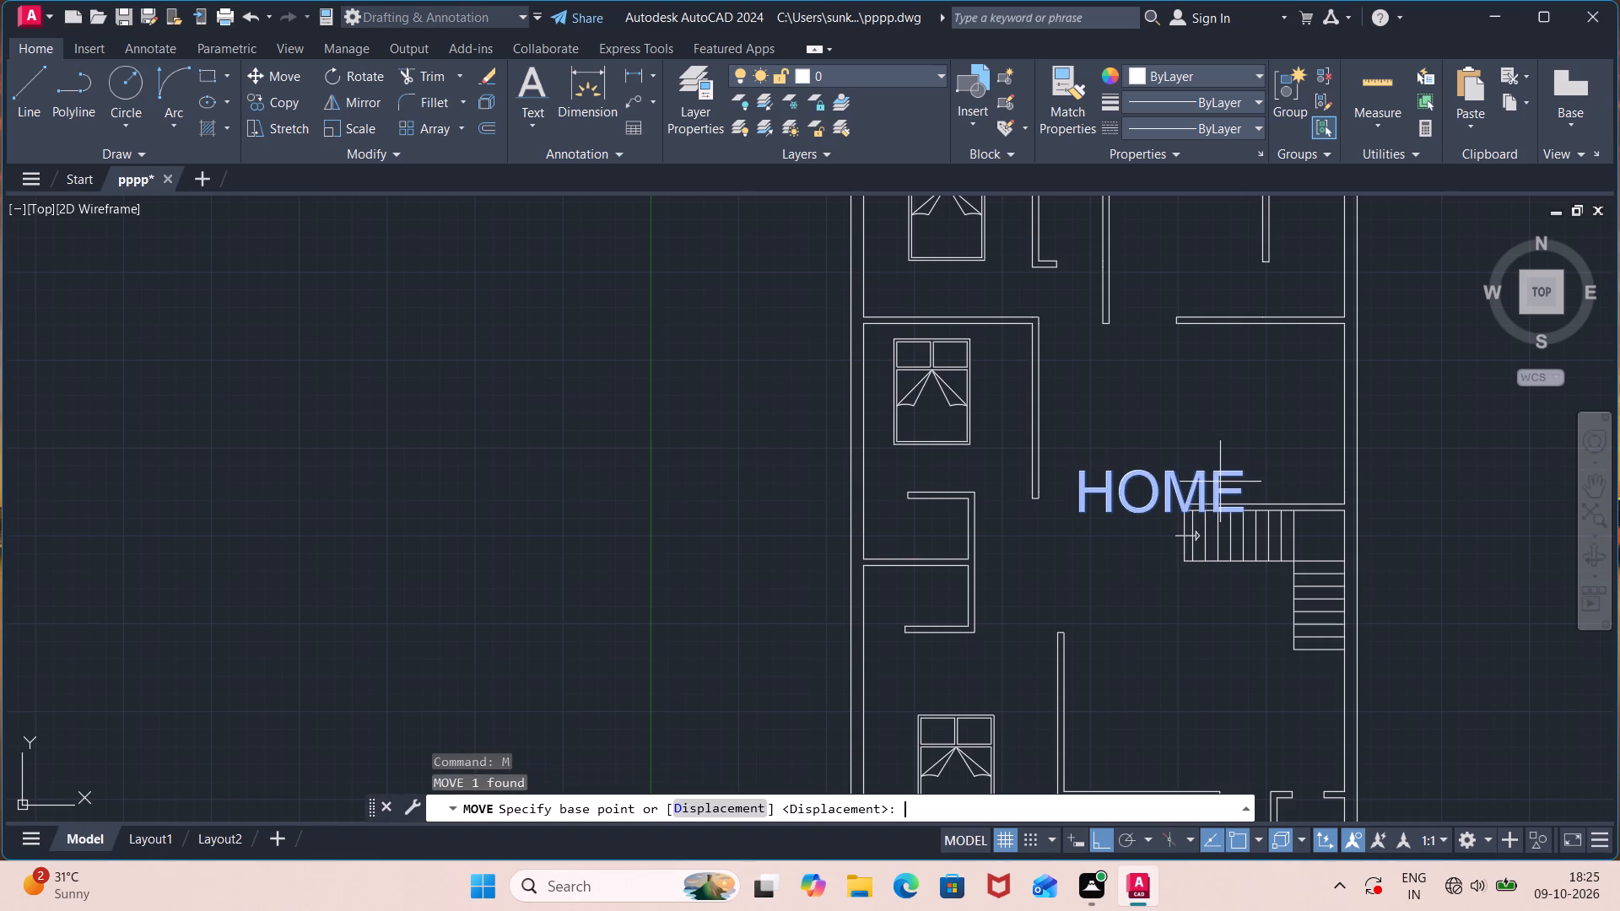
pyautogui.click(1109, 491)
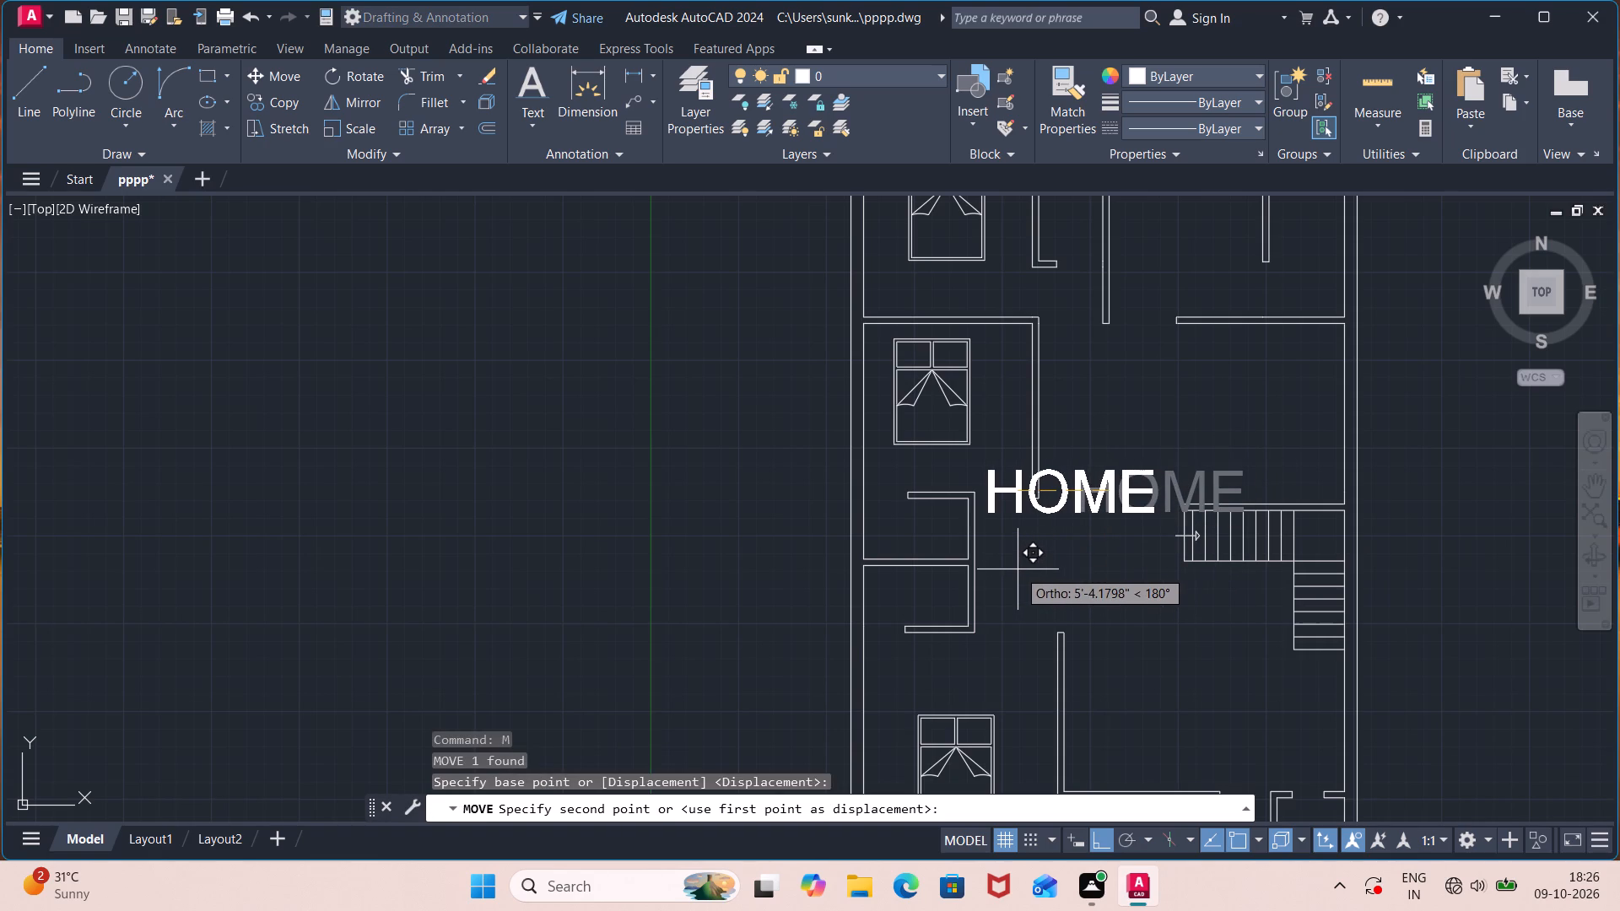
pyautogui.press('F8')
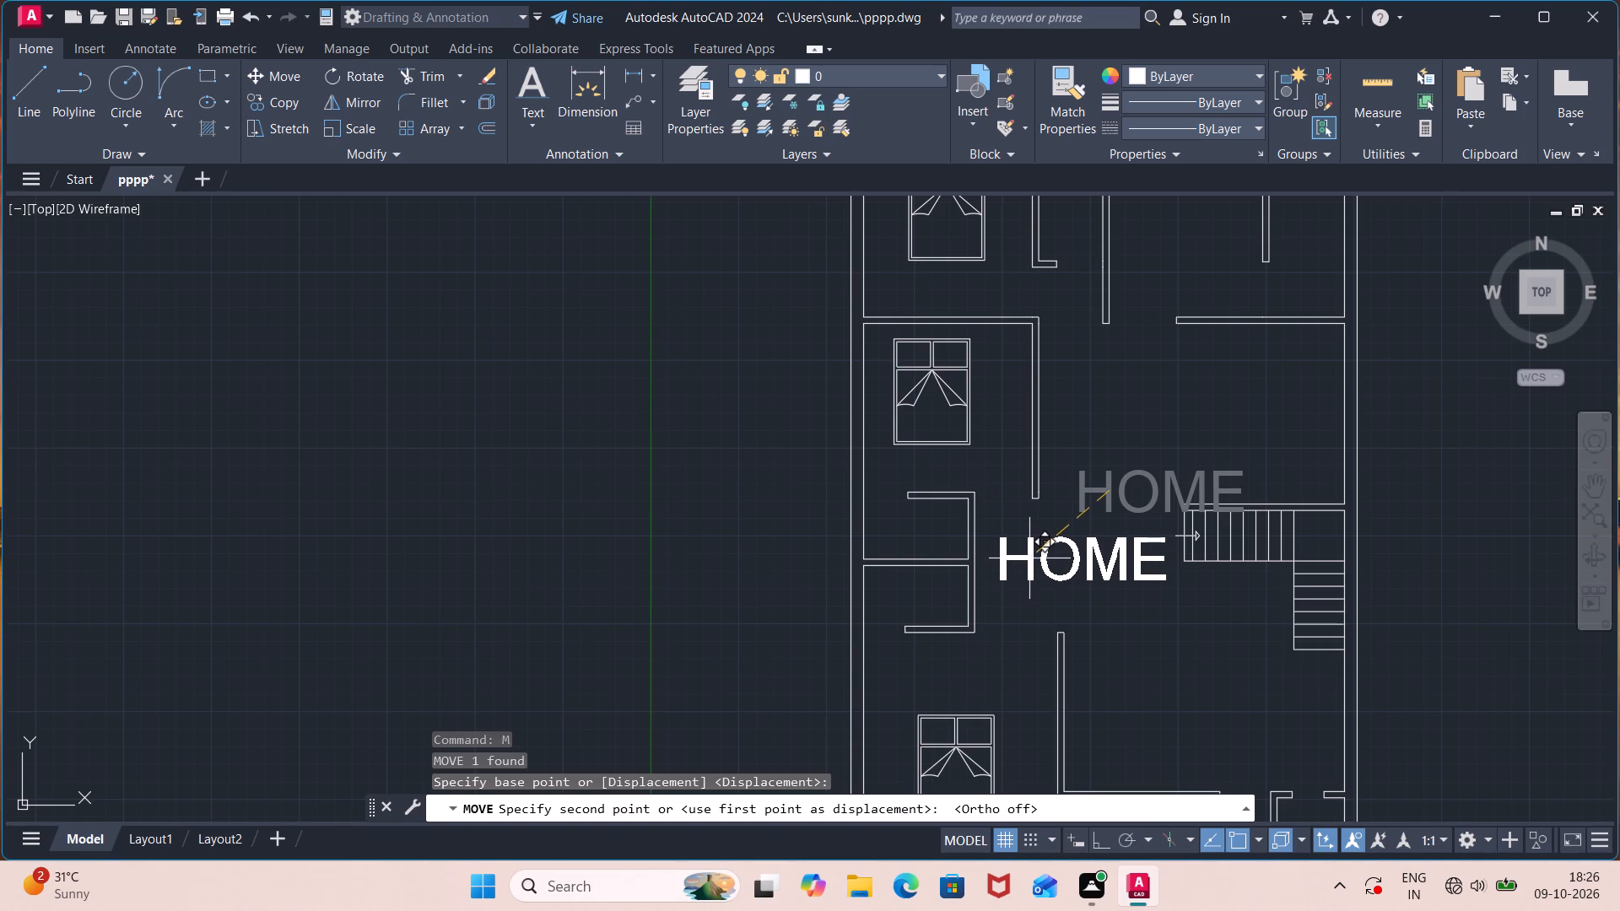
pyautogui.click(1029, 558)
# Examine the floor plan around the HOME label, the upper rooms and the staircase.
pyautogui.scroll(-1, 1110, 485)
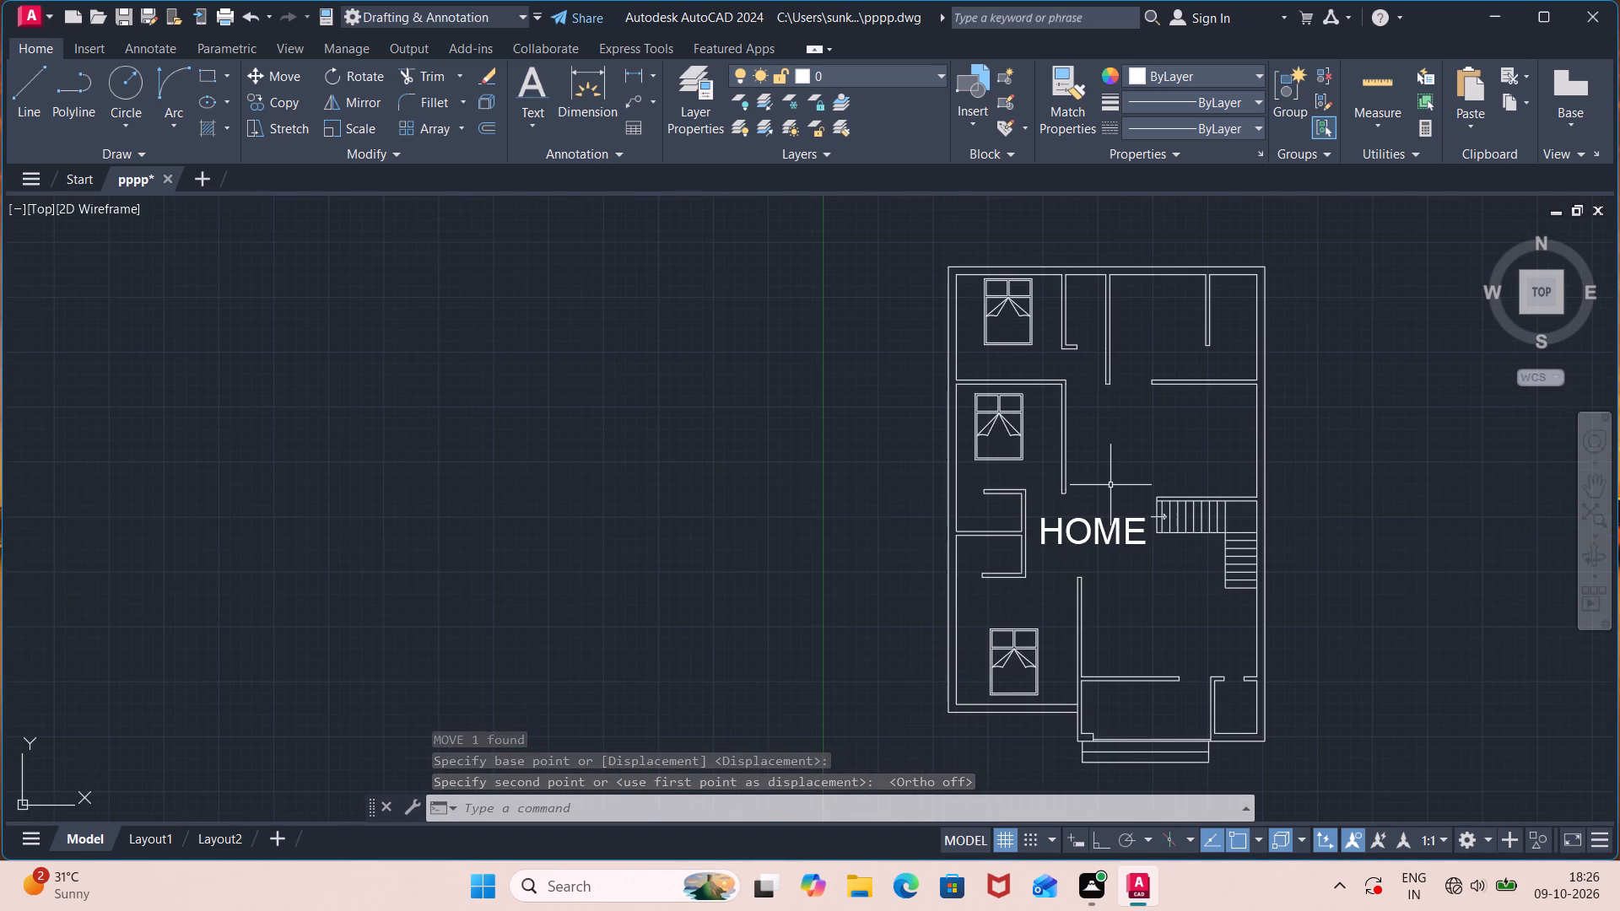
pyautogui.scroll(1, 1124, 419)
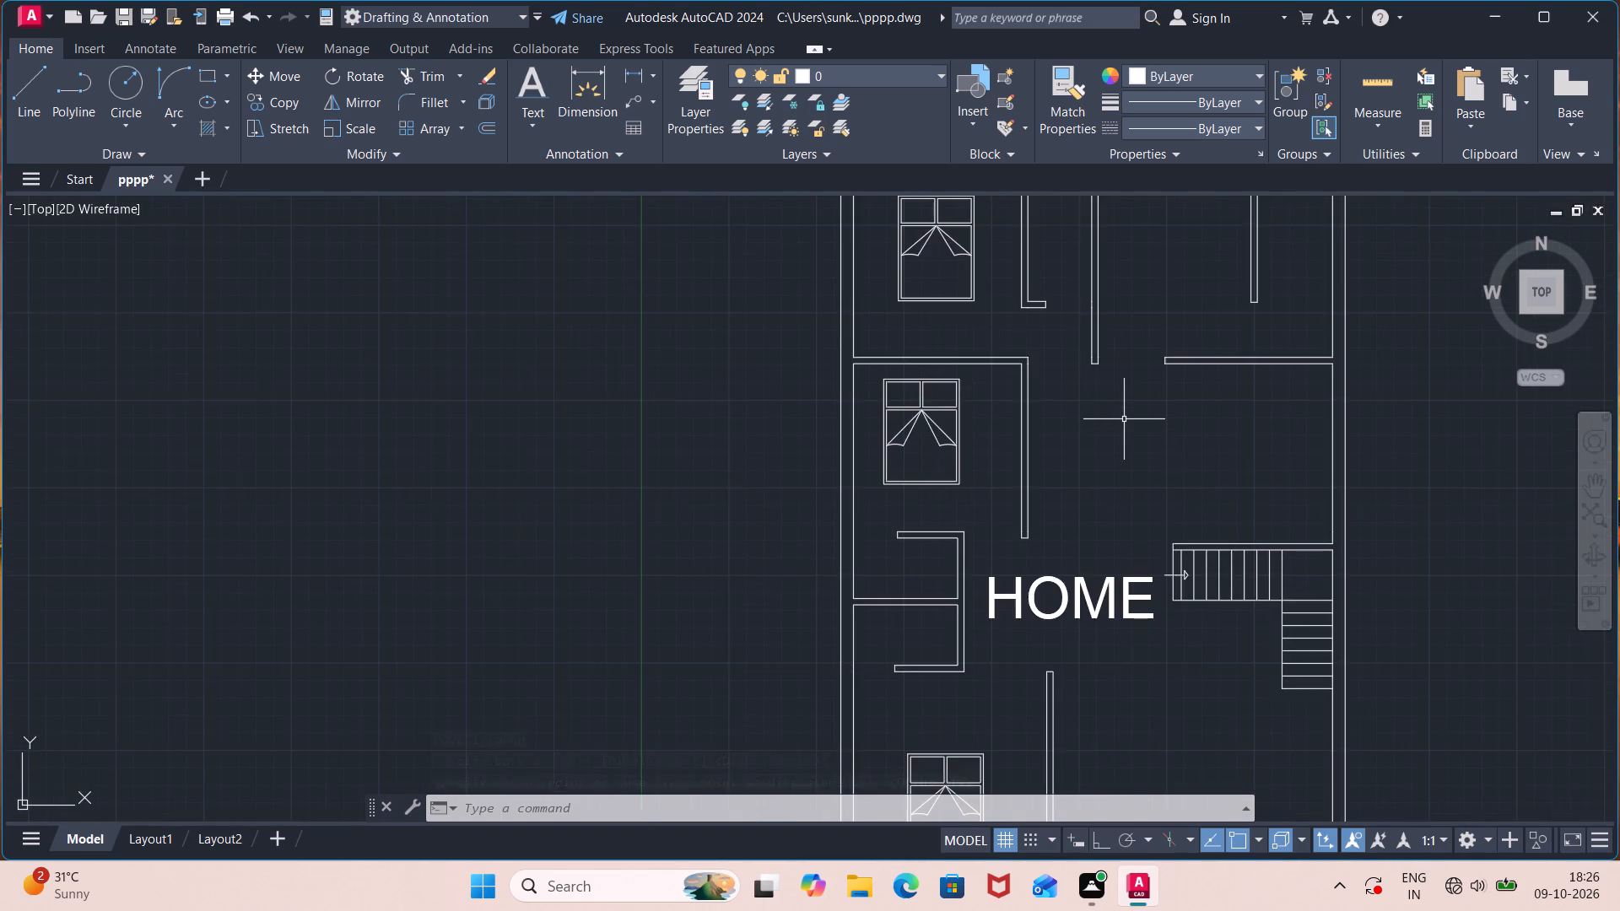
pyautogui.scroll(1, 1124, 419)
pyautogui.moveTo(1124, 419); pyautogui.dragTo(1110, 526, button='middle')
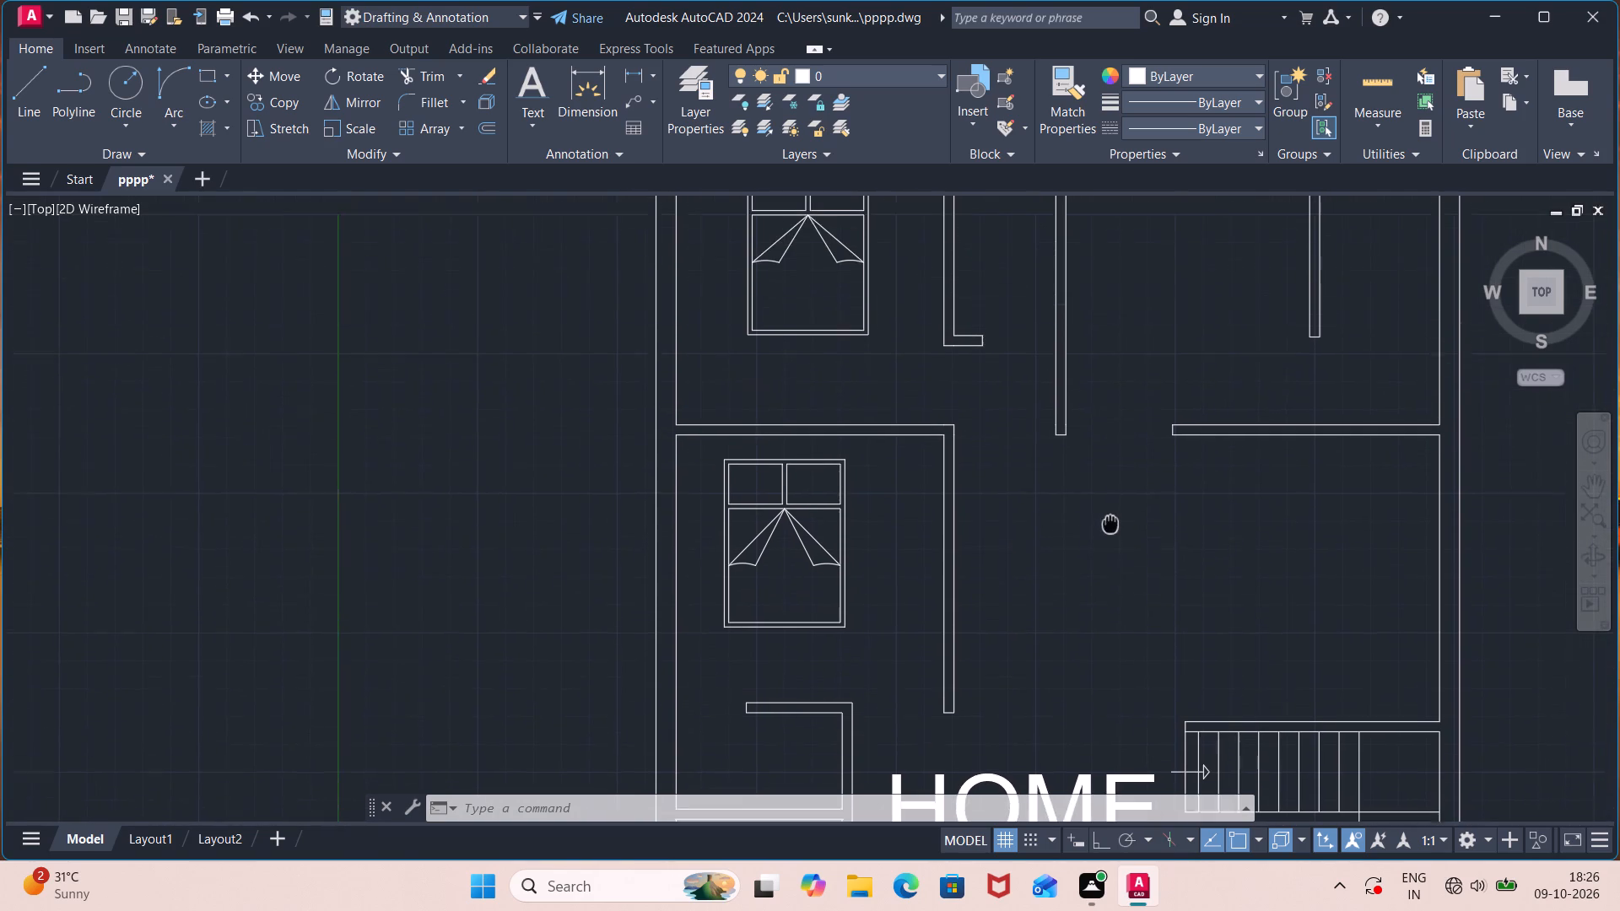
pyautogui.moveTo(1110, 526); pyautogui.dragTo(1110, 531, button='middle')
pyautogui.scroll(2, 1109, 491)
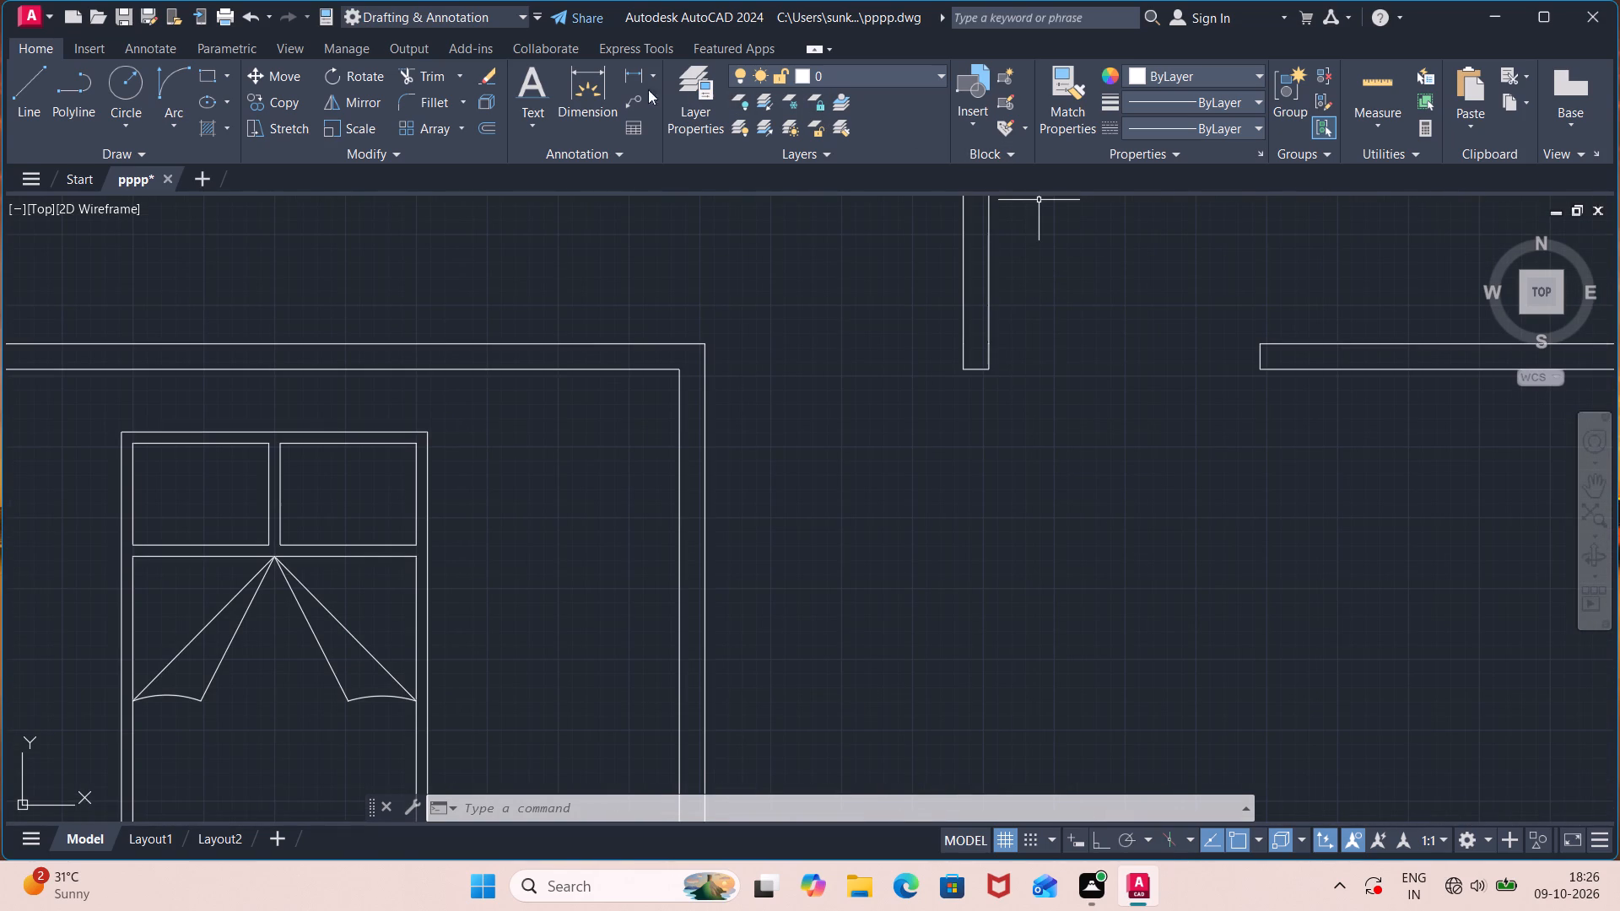
pyautogui.scroll(-2, 1149, 240)
pyautogui.scroll(-1, 1153, 508)
pyautogui.moveTo(1245, 486); pyautogui.dragTo(1162, 509, button='middle')
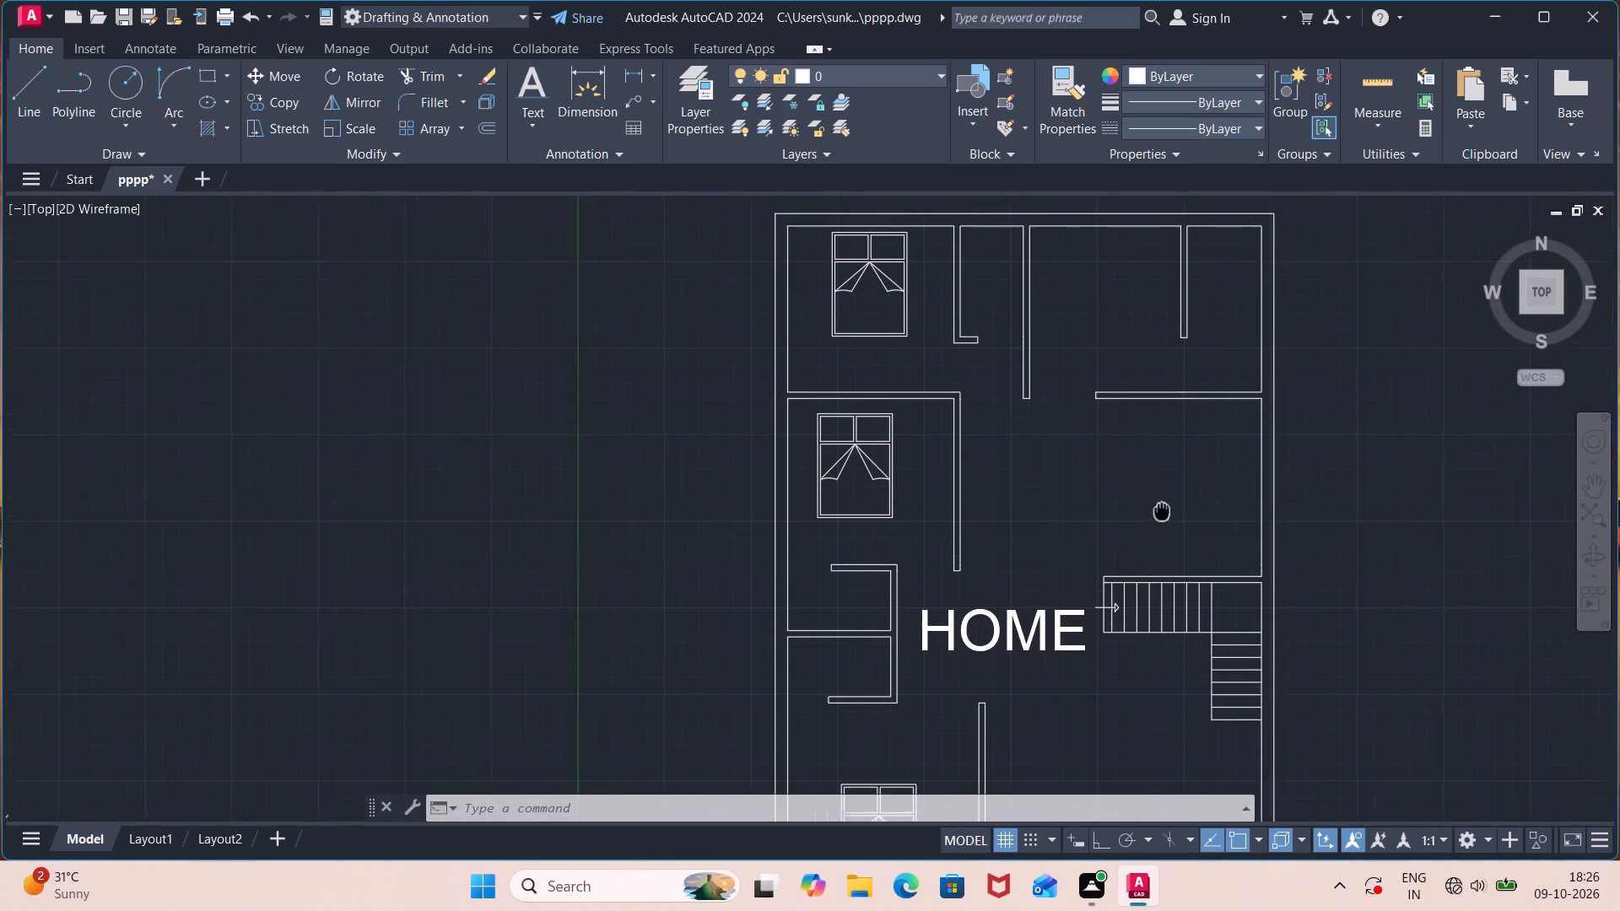
pyautogui.moveTo(1162, 509); pyautogui.dragTo(1104, 511, button='middle')
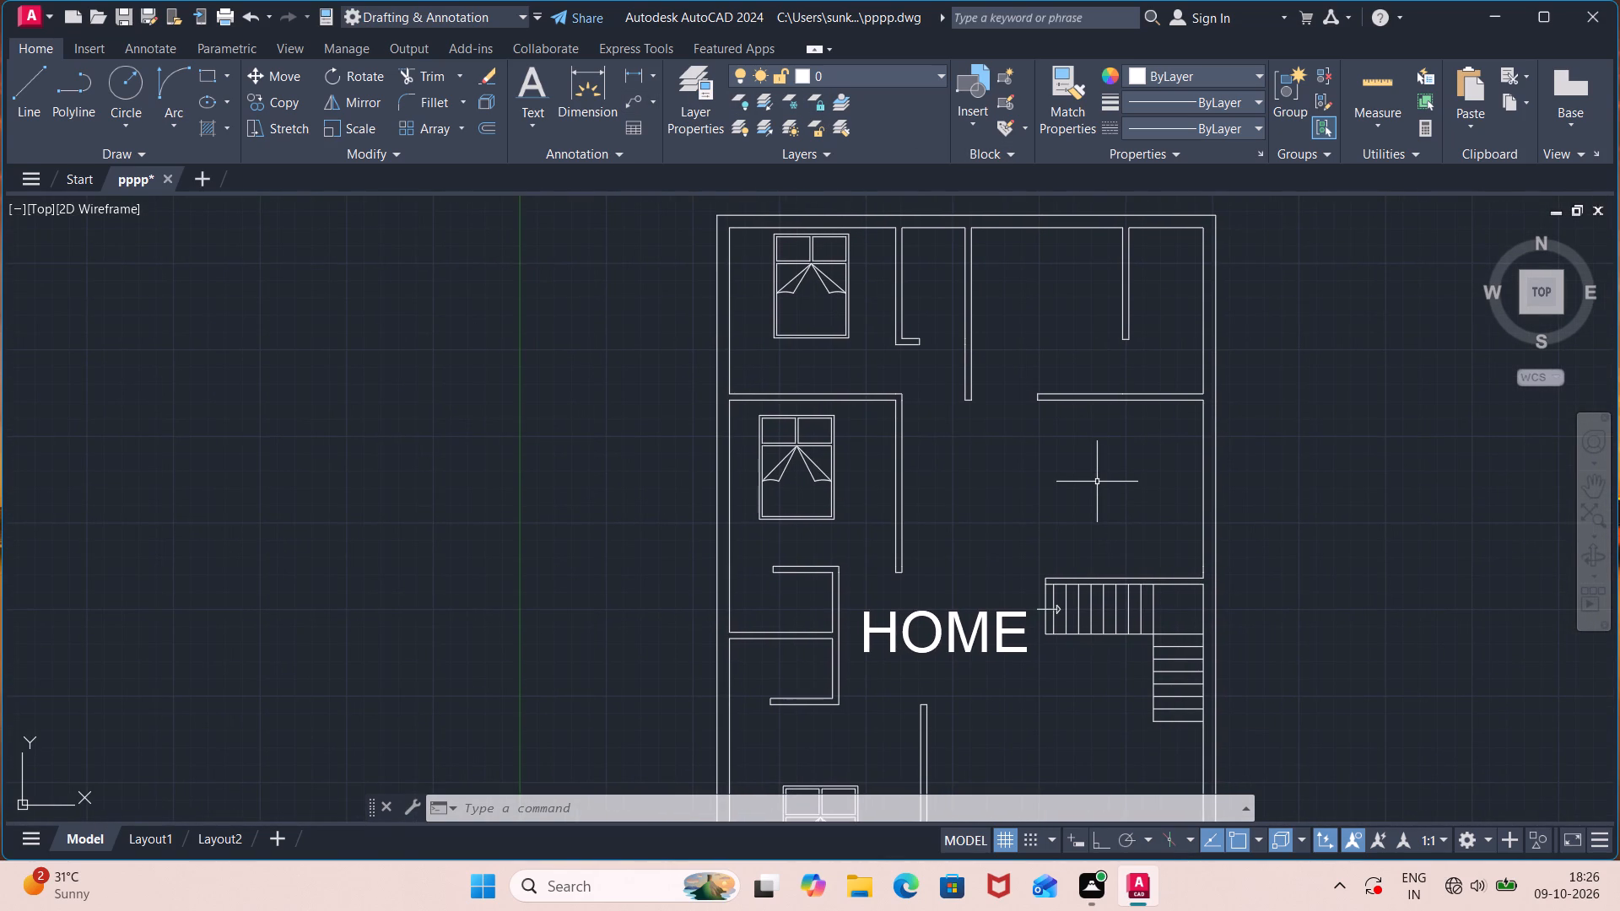
pyautogui.scroll(-1, 1097, 482)
pyautogui.scroll(1, 1147, 584)
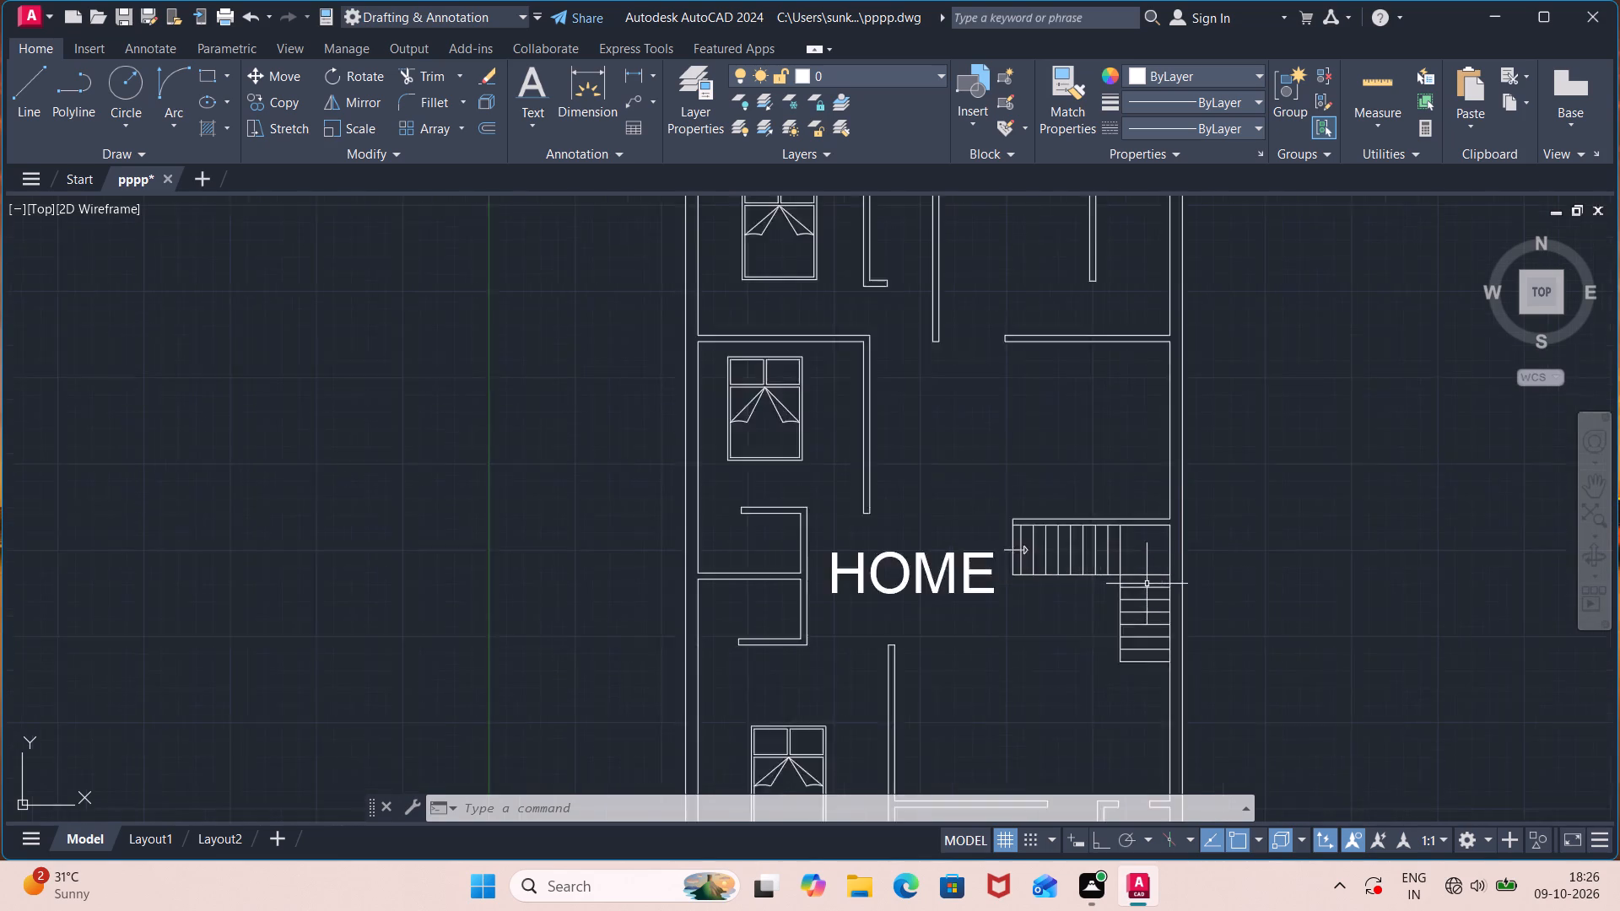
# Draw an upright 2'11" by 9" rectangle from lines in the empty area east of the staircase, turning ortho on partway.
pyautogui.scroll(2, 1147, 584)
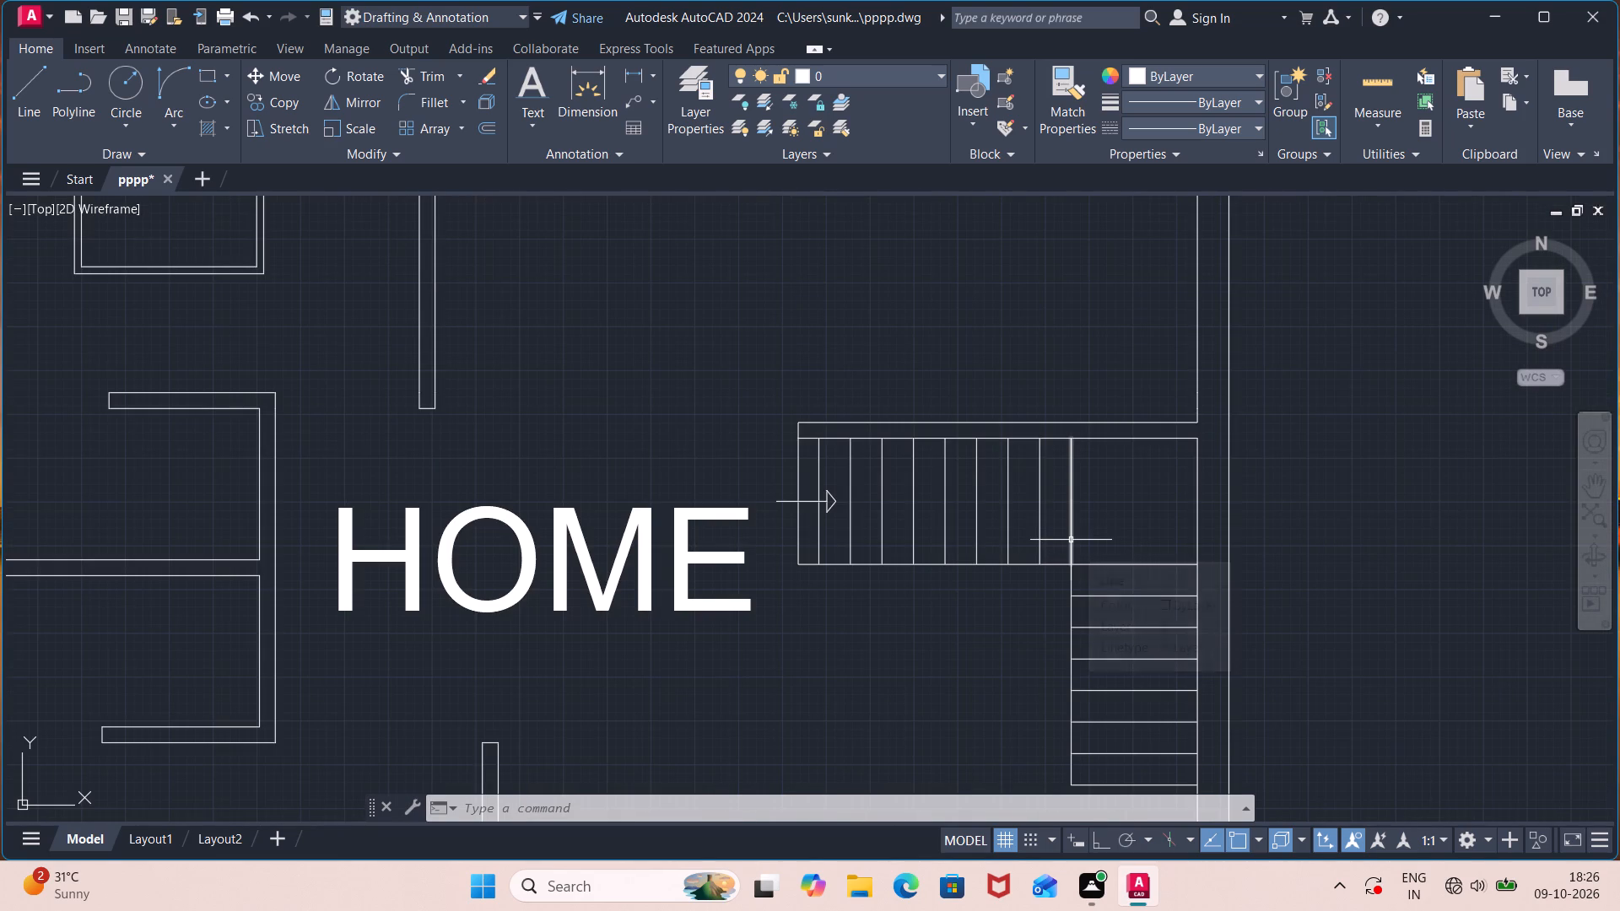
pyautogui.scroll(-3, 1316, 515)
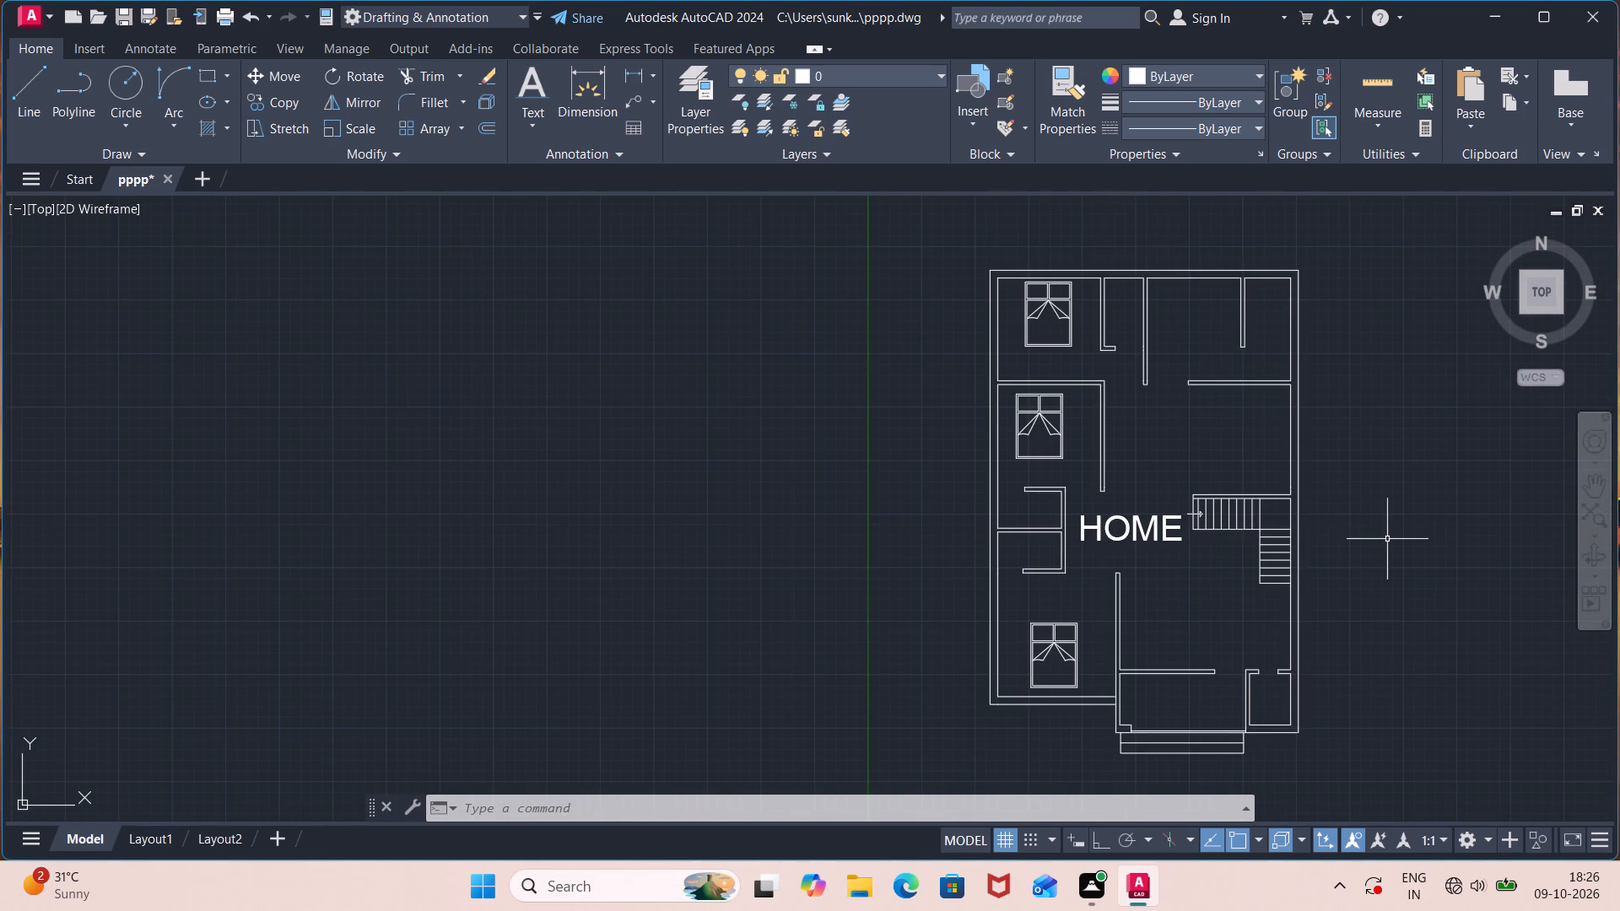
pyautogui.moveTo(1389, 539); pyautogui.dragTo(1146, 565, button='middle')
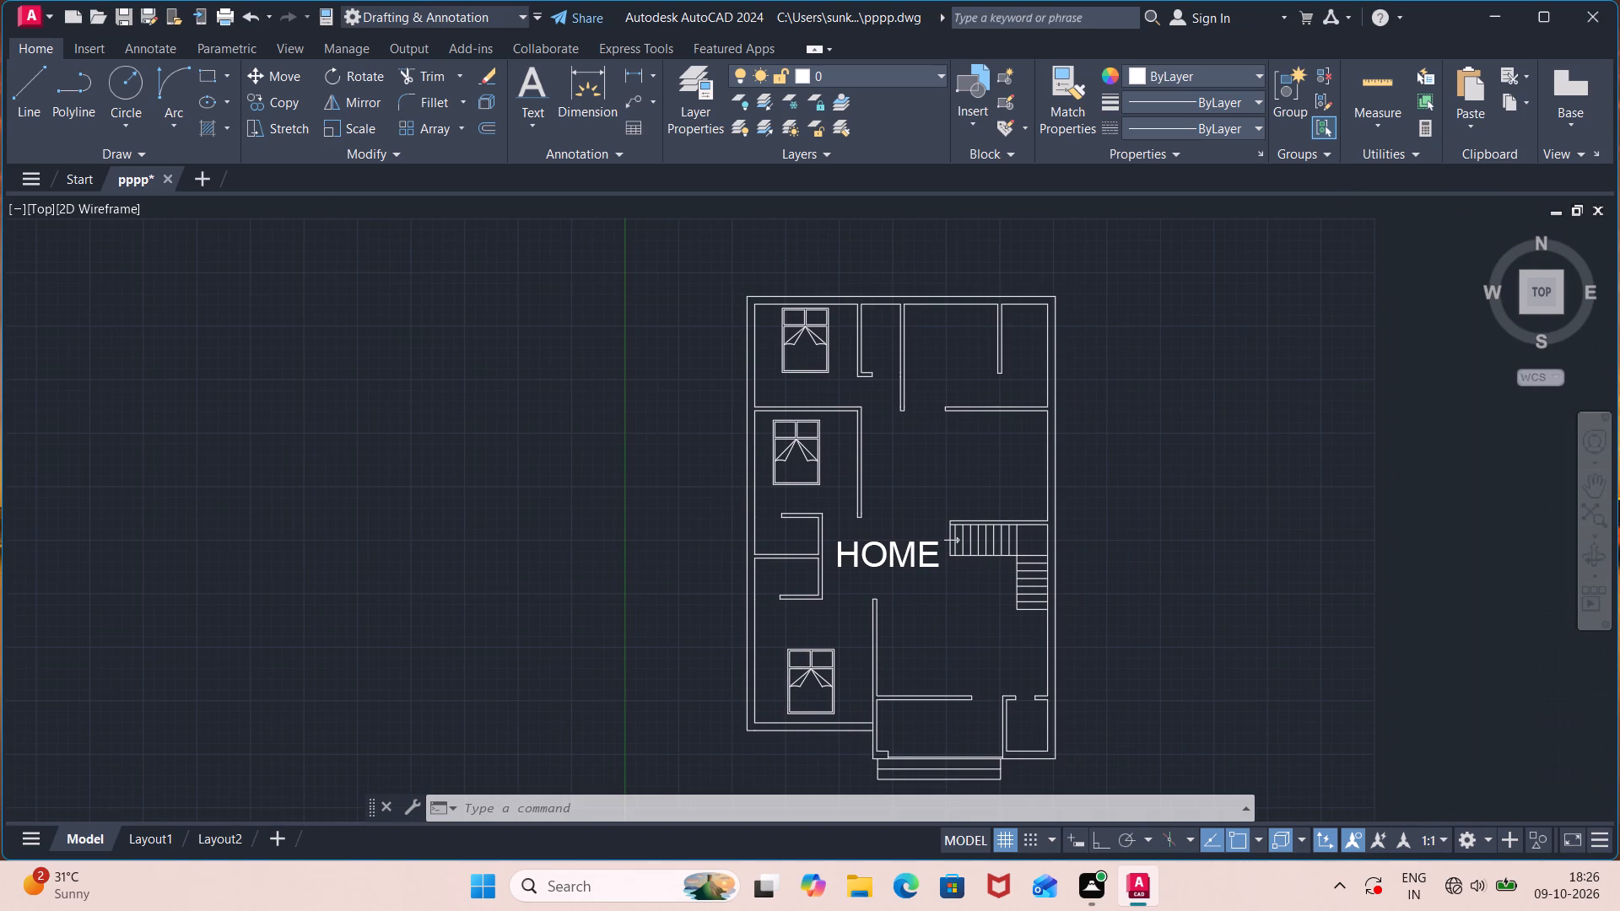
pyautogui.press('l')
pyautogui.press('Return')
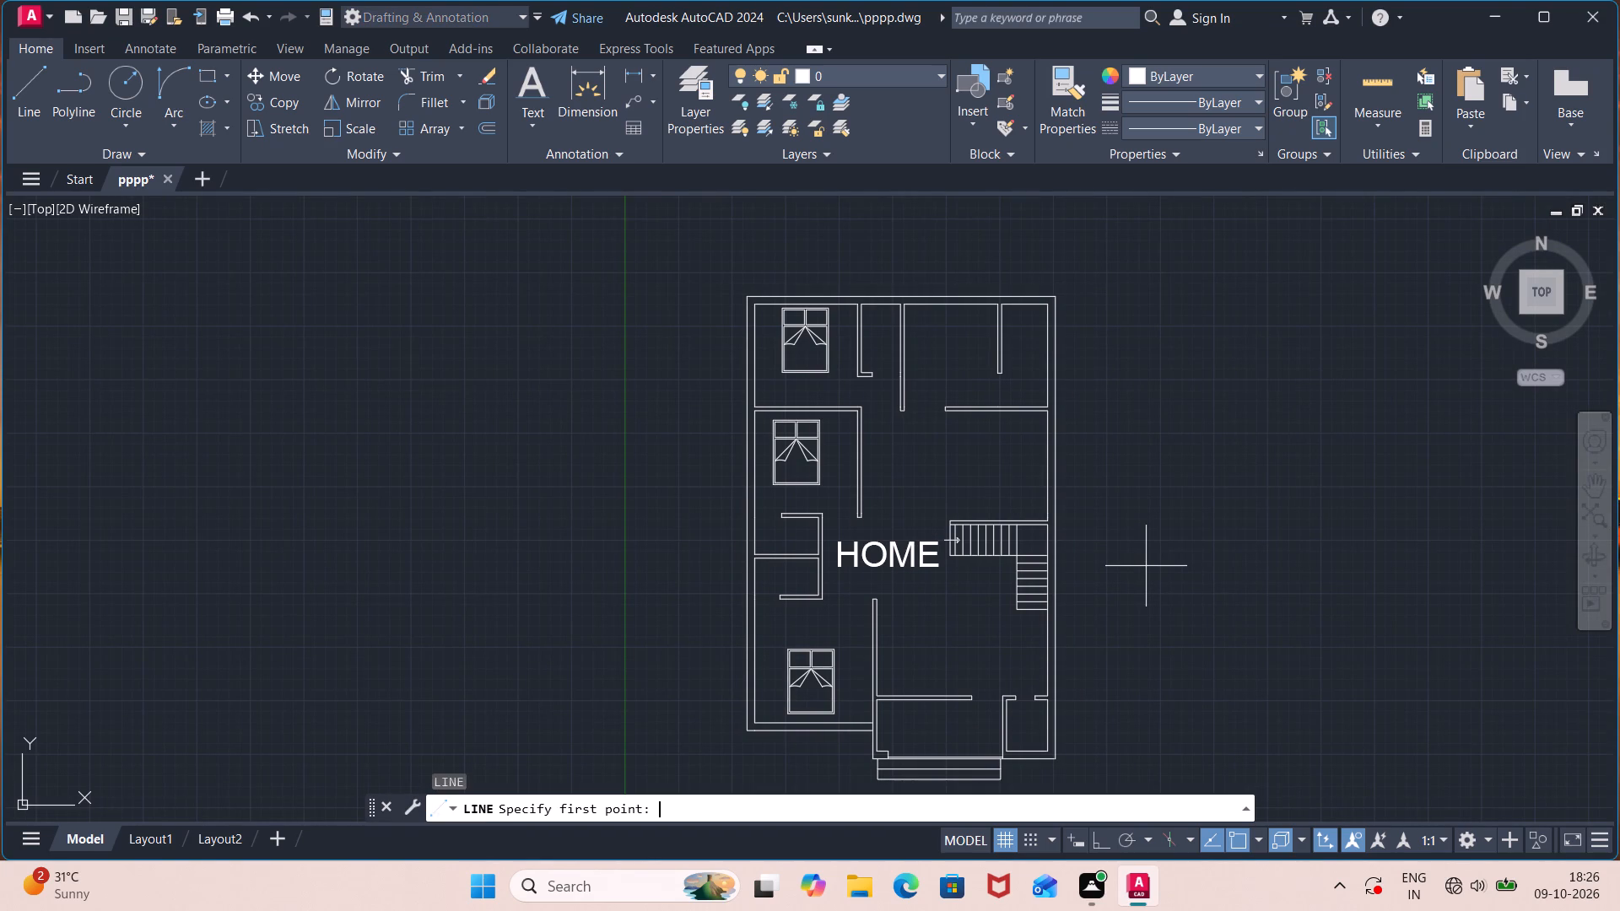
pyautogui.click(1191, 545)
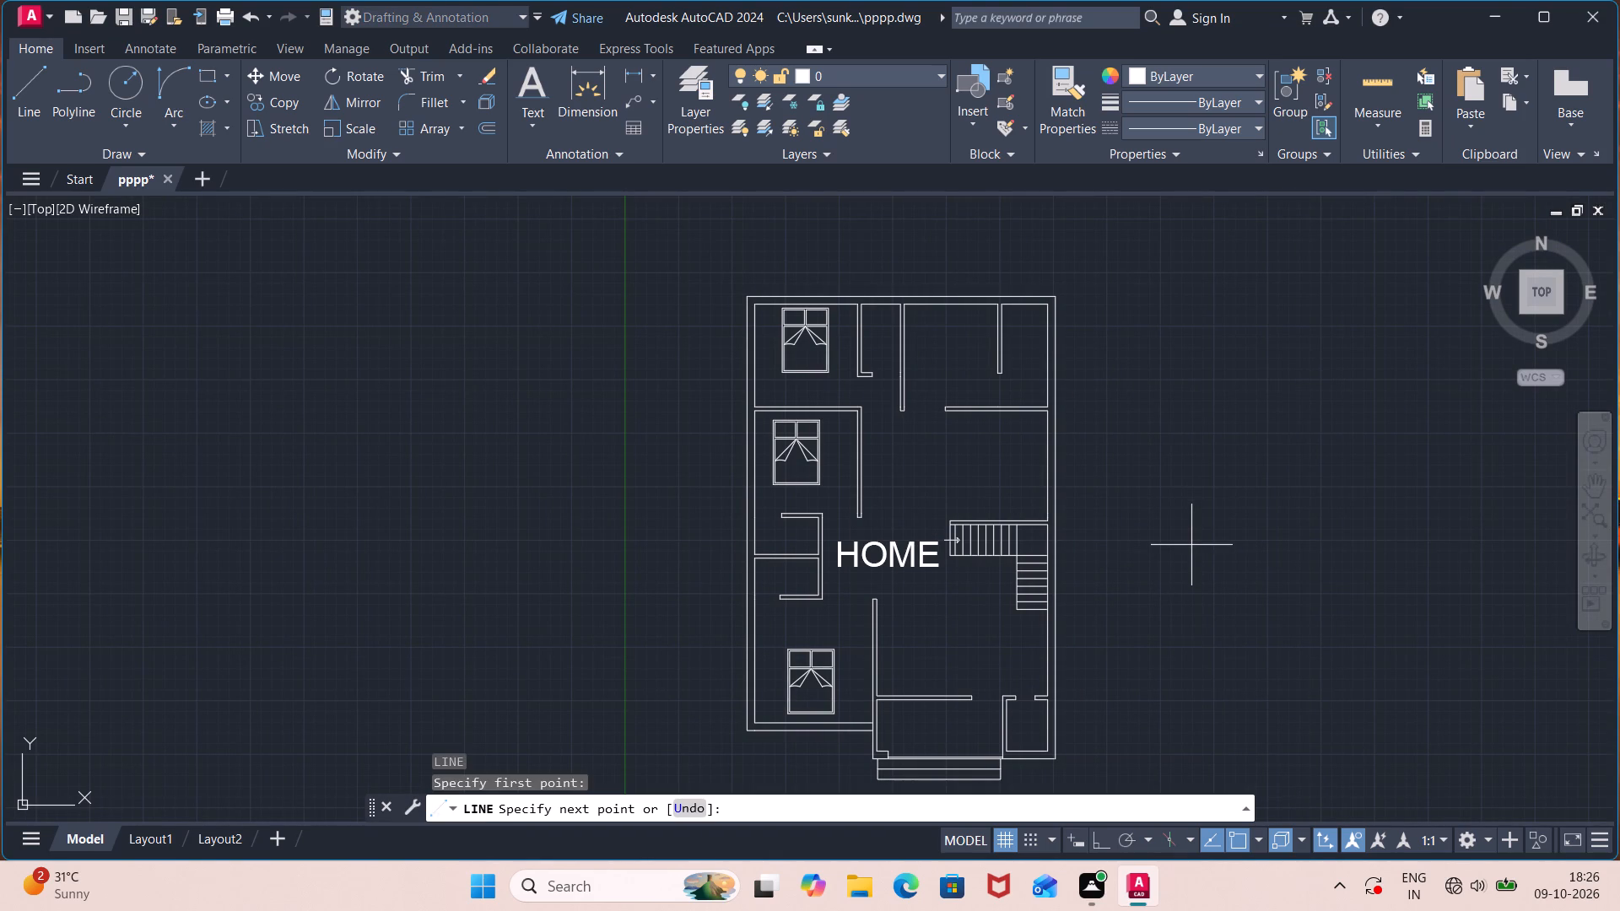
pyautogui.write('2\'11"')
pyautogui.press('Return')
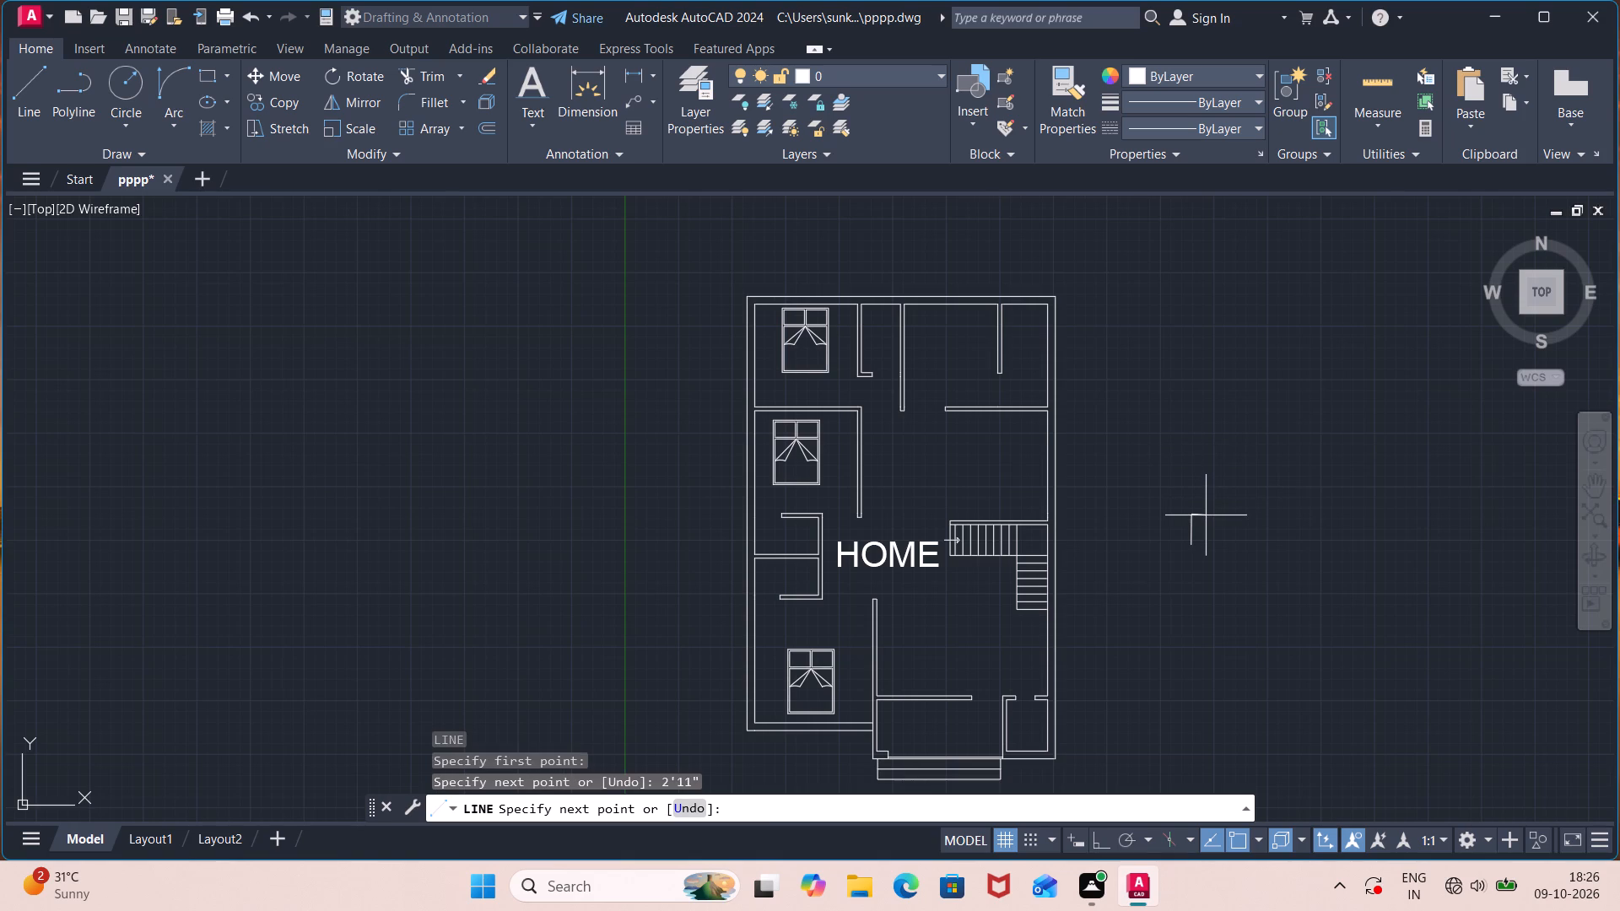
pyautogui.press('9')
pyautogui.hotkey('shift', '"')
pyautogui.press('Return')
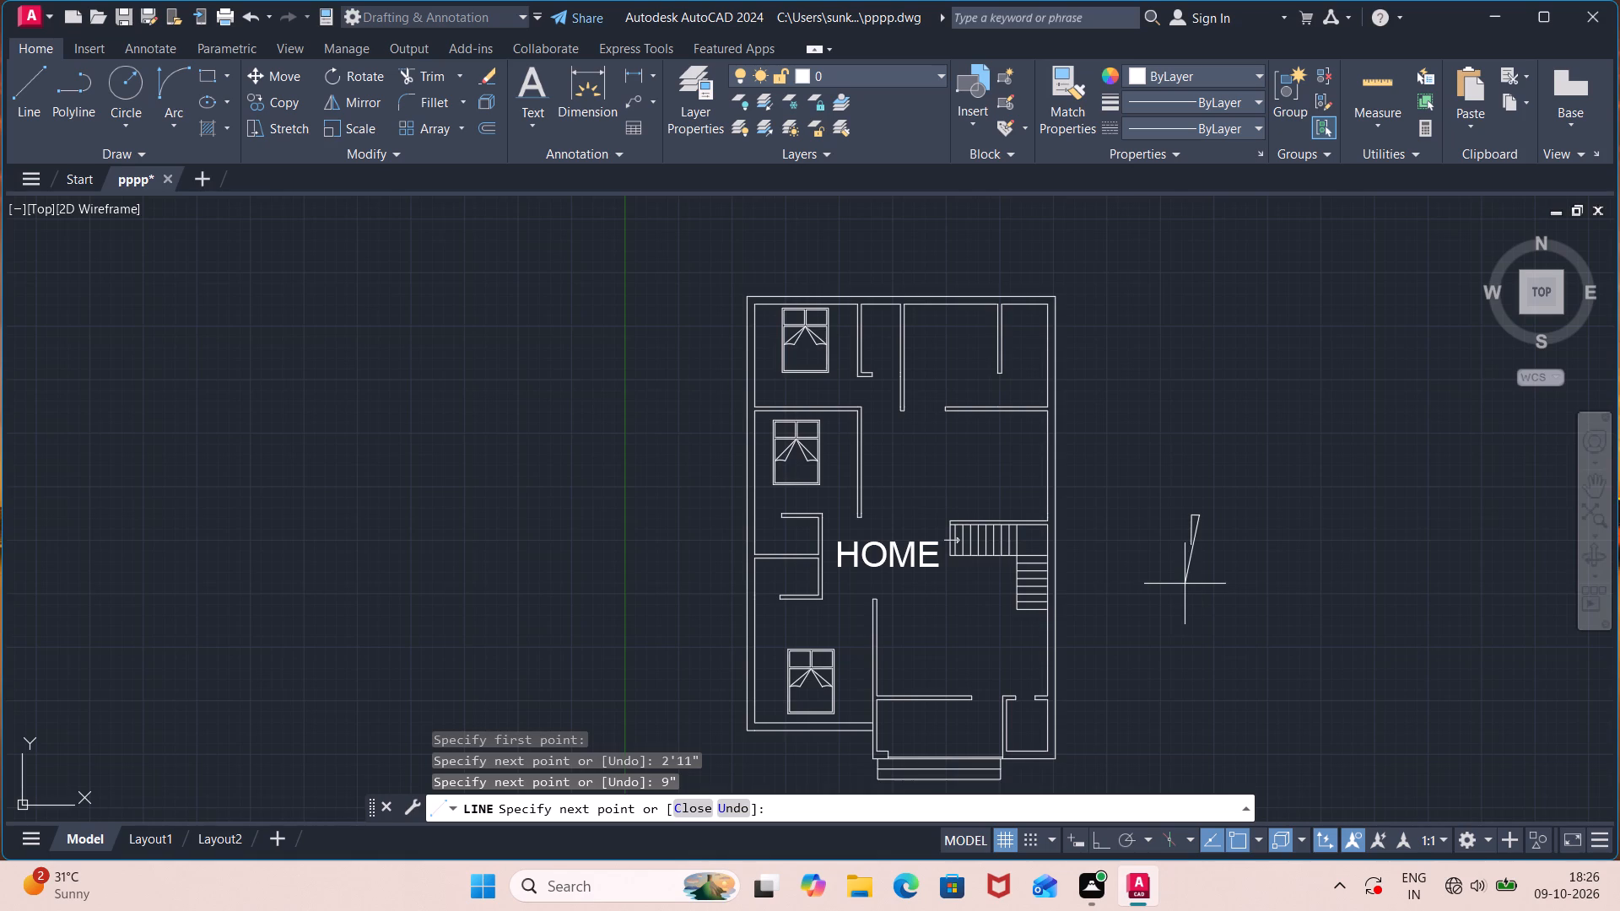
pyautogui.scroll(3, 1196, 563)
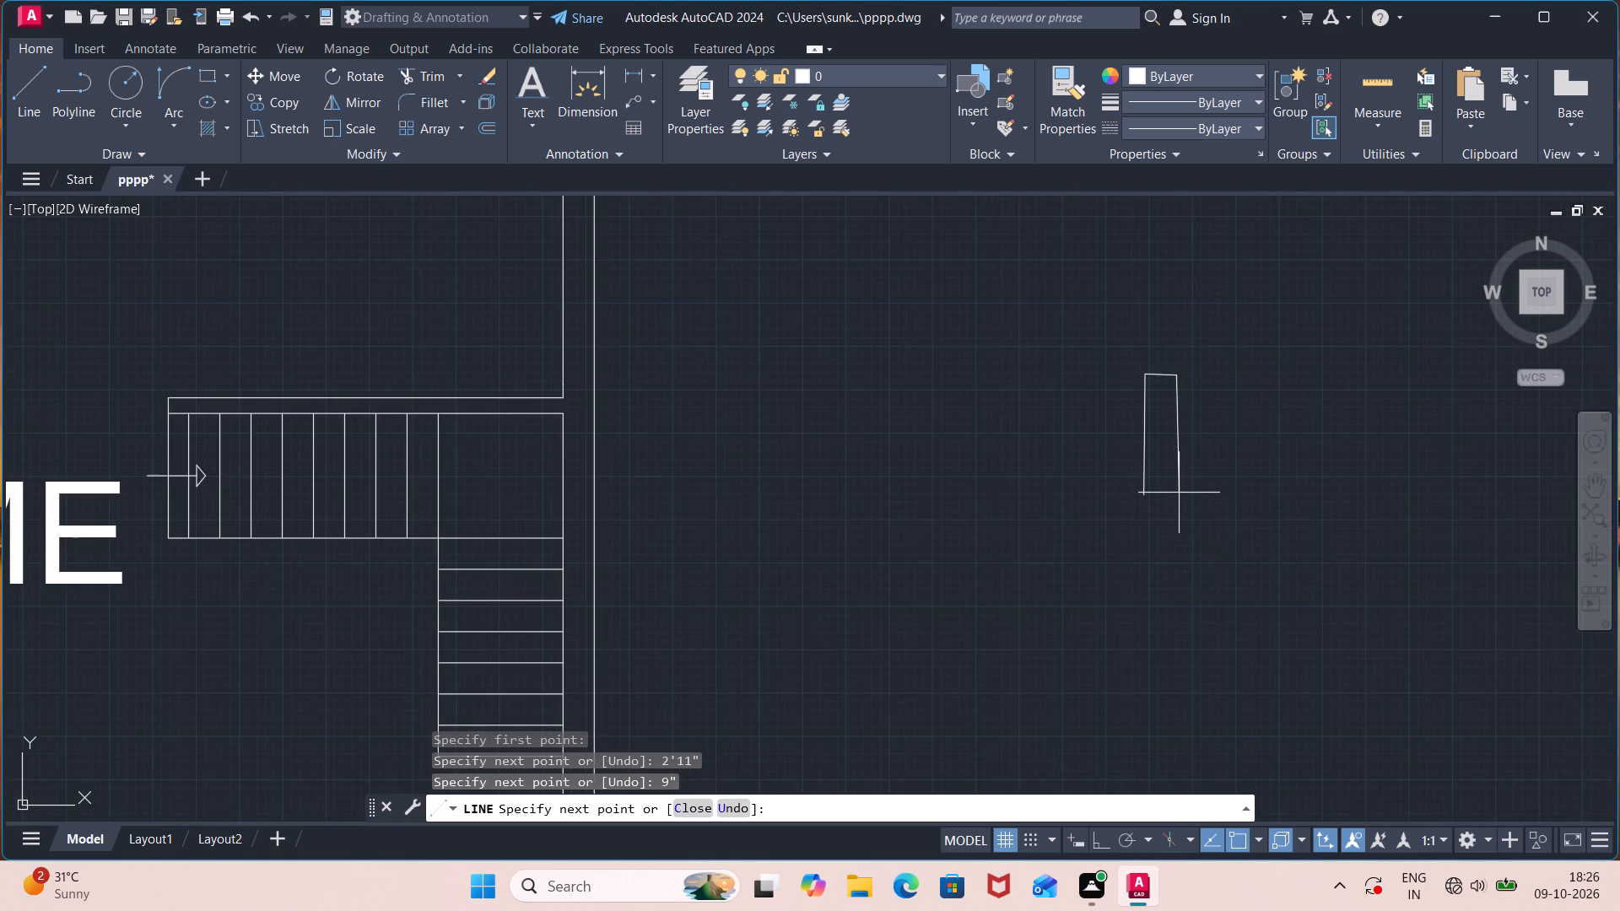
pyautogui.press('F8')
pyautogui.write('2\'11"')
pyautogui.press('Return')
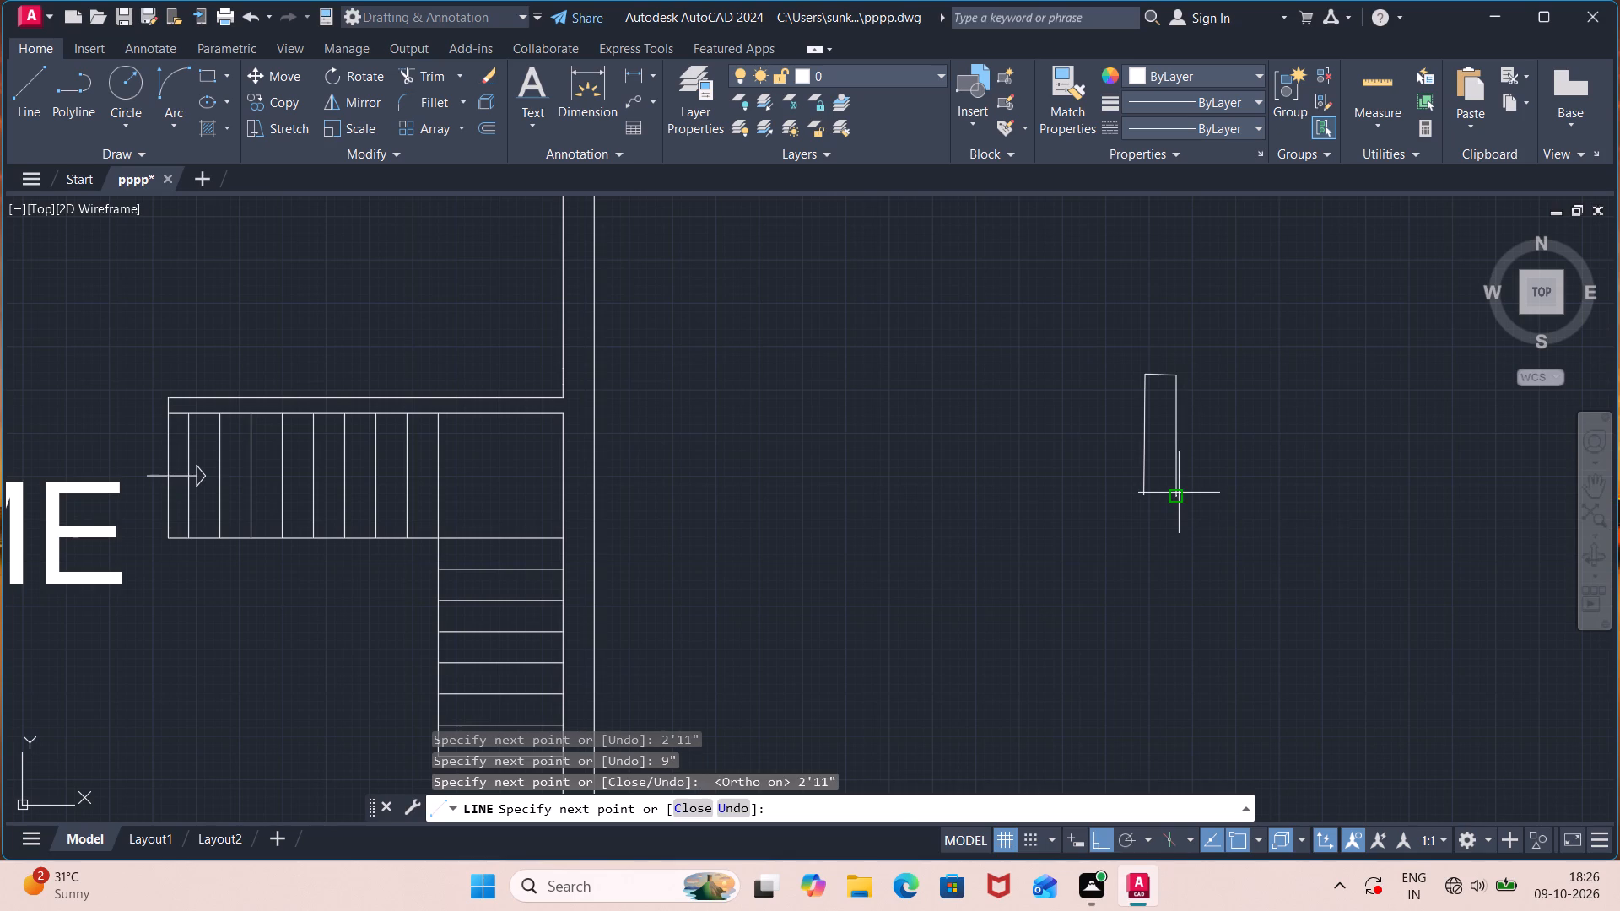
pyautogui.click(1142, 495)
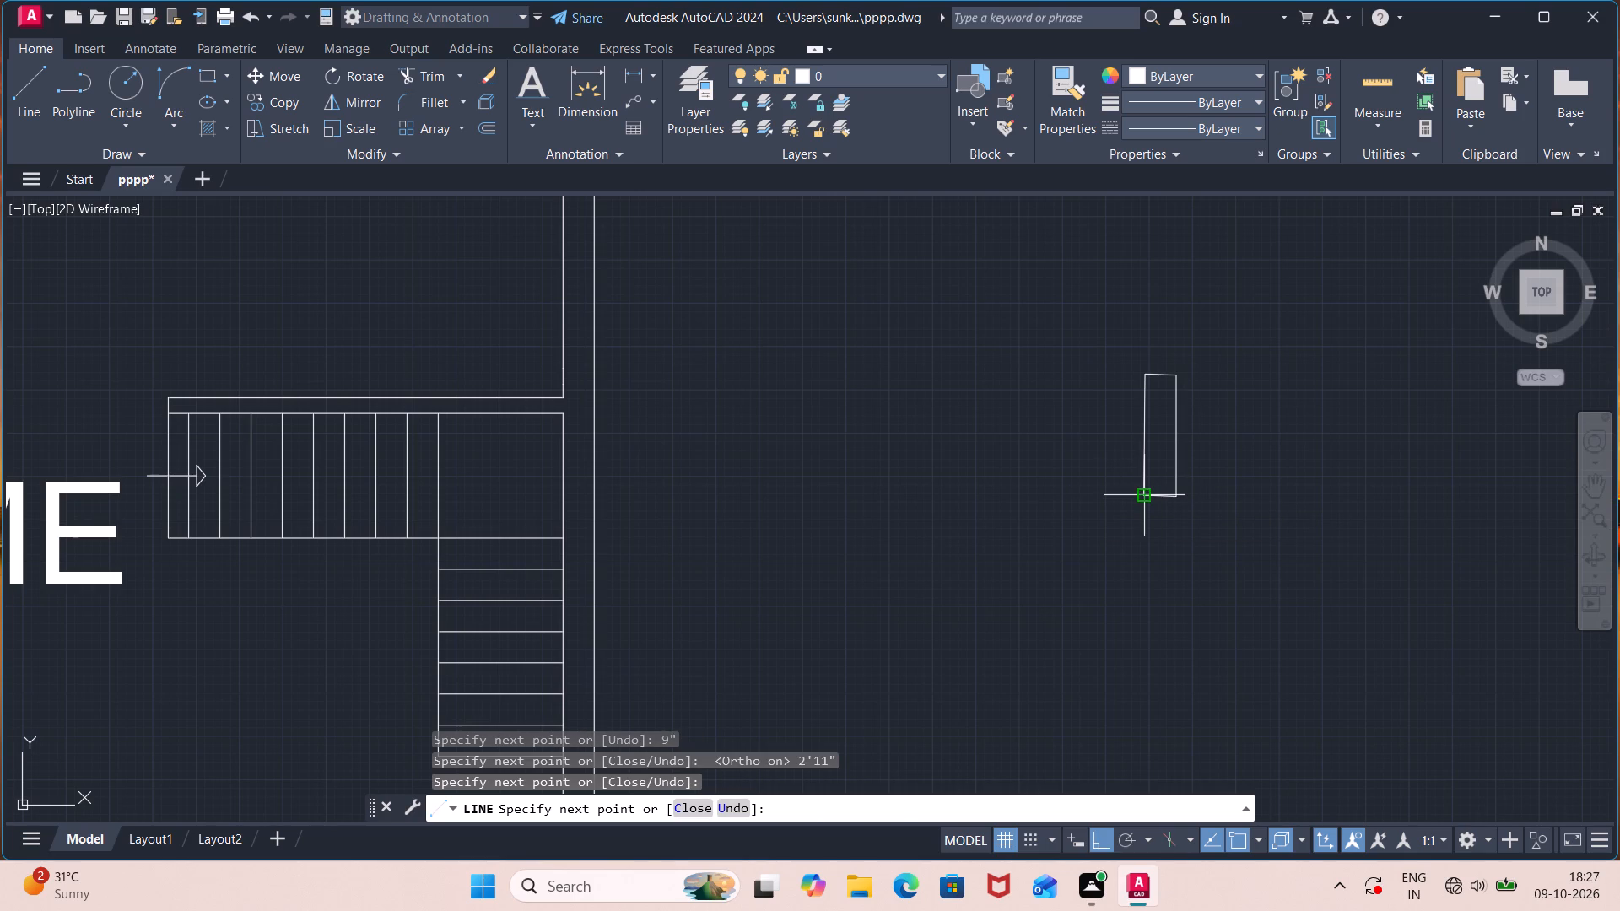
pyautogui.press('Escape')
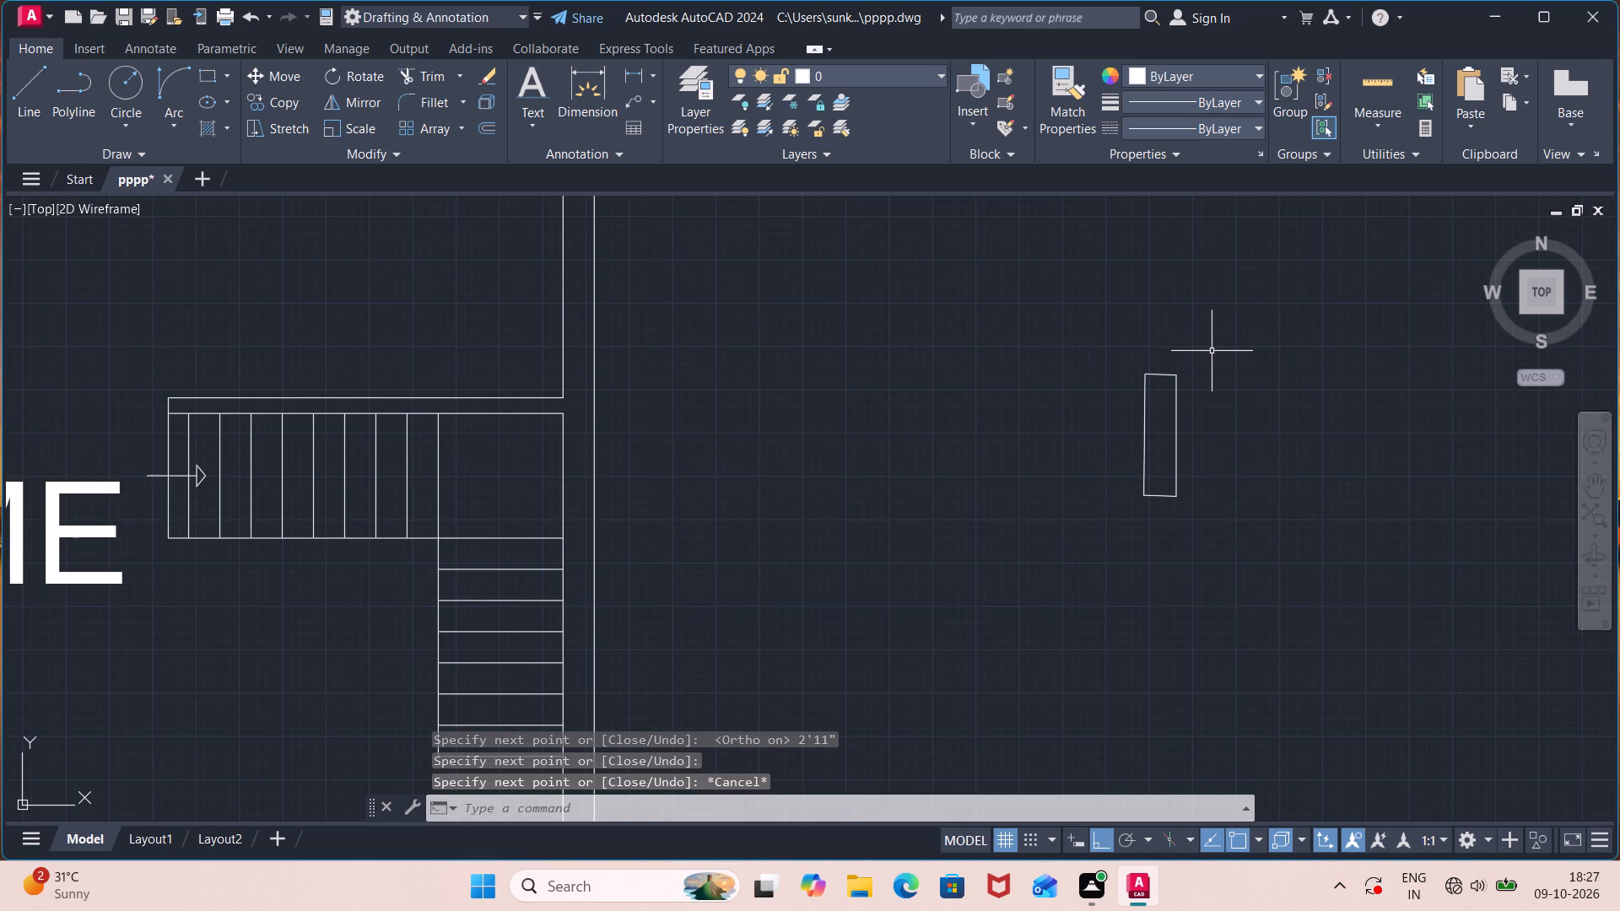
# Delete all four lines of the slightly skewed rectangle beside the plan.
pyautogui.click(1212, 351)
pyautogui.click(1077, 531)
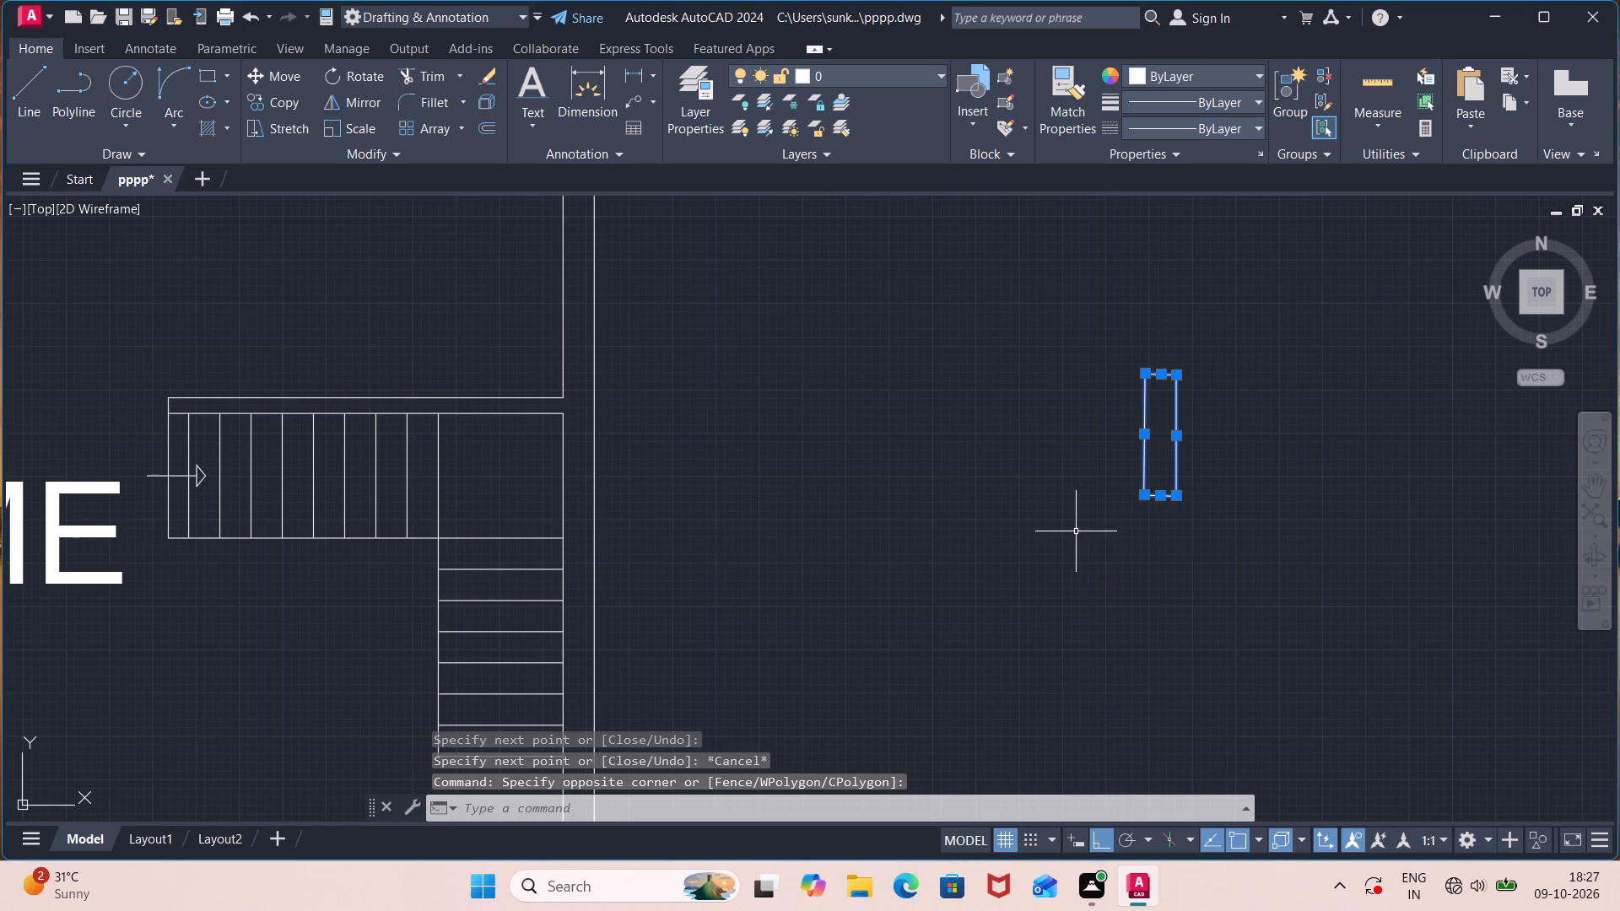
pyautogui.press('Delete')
# Draw an upright rectangle 2'11" high and 9" wide from ortho lines in the empty area east of the staircase.
pyautogui.press('l')
pyautogui.press('Return')
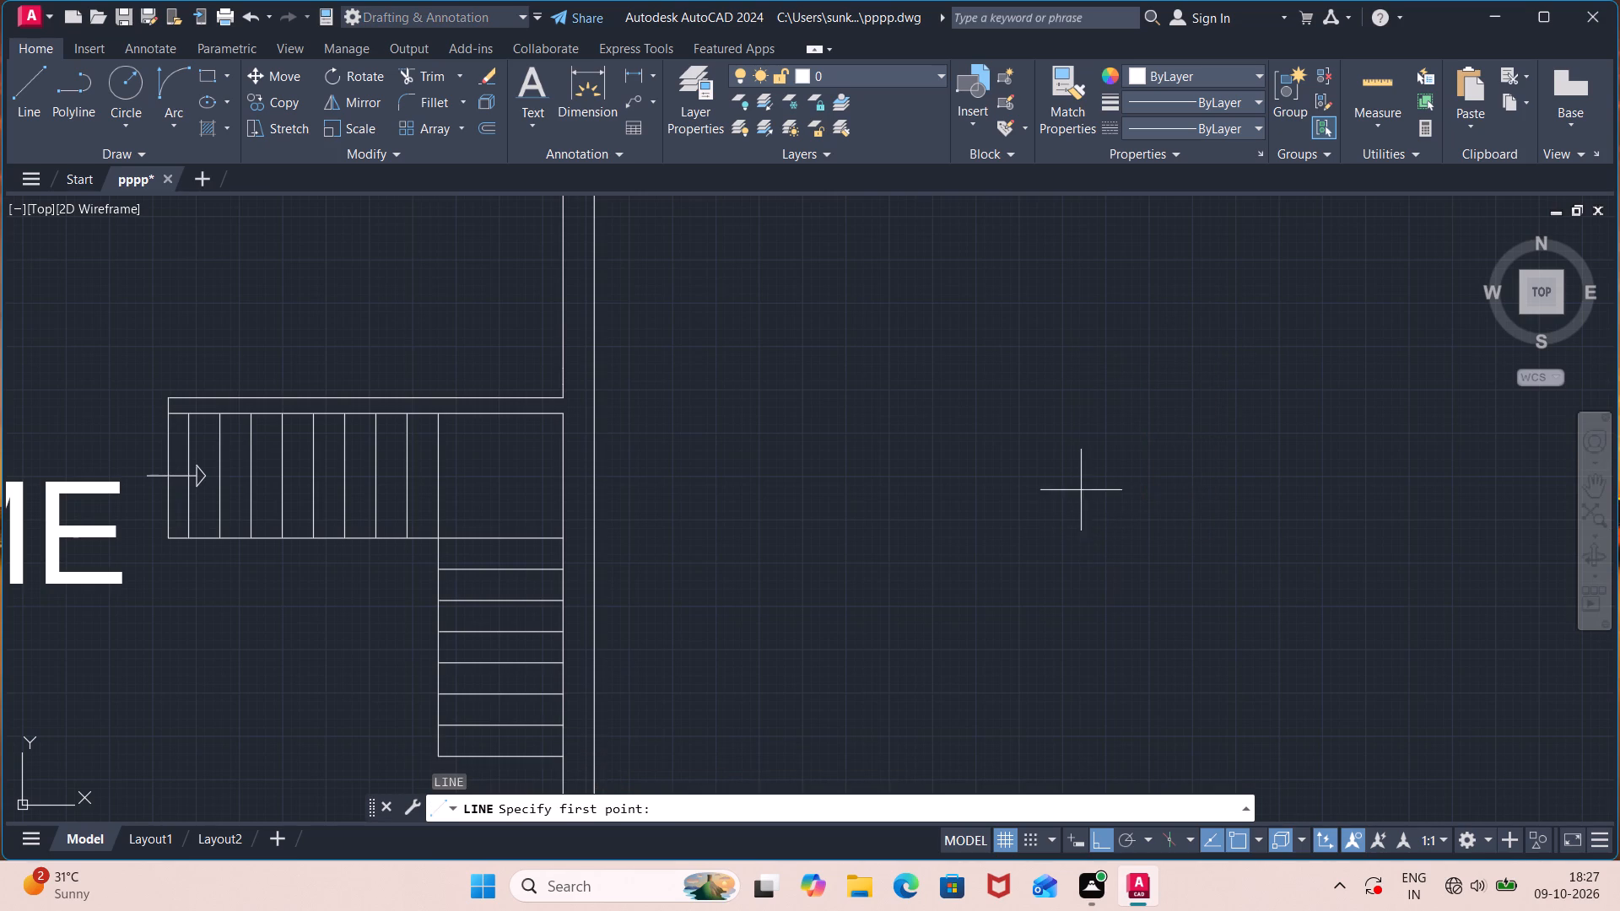
pyautogui.click(1045, 472)
pyautogui.write('2\'11"')
pyautogui.press('Return')
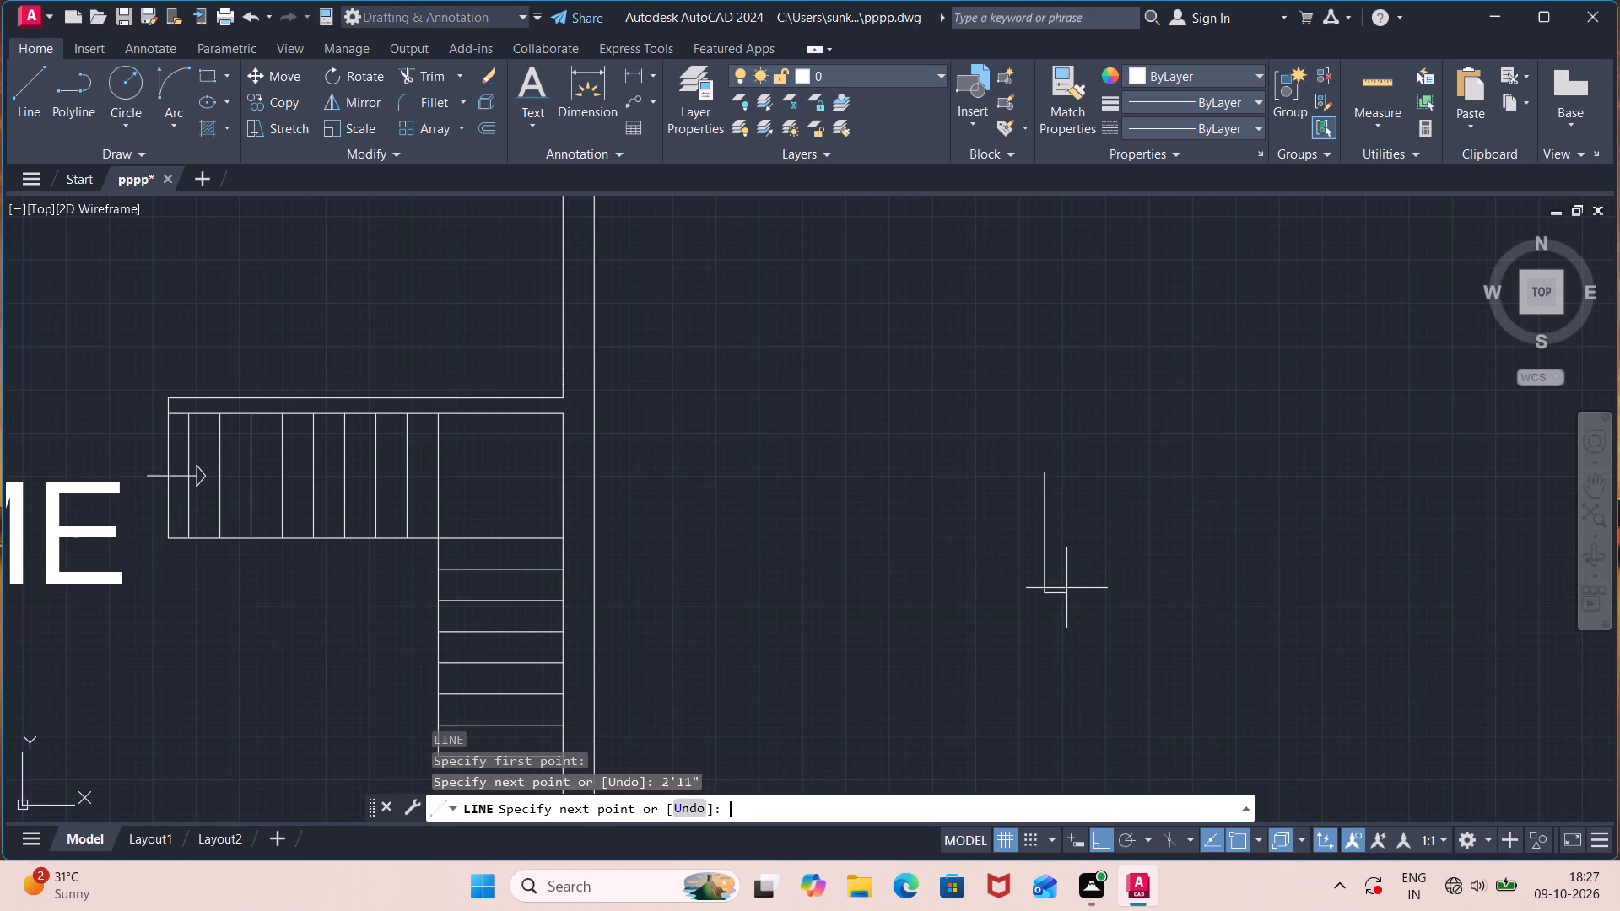
pyautogui.press('9')
pyautogui.hotkey('shift', '"')
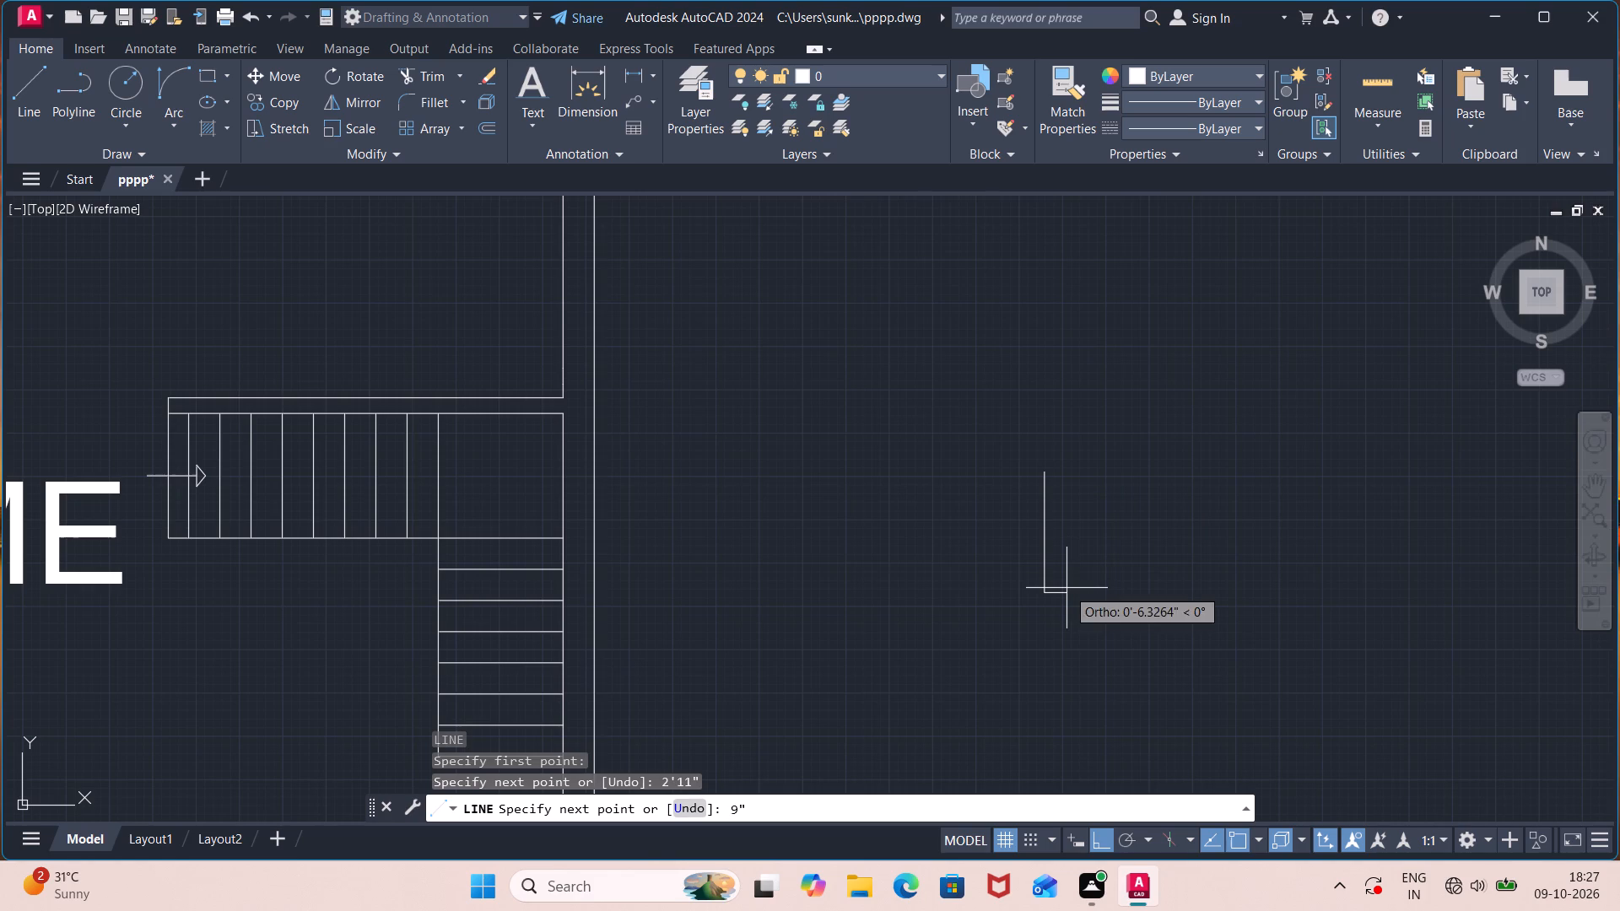
pyautogui.press('Return')
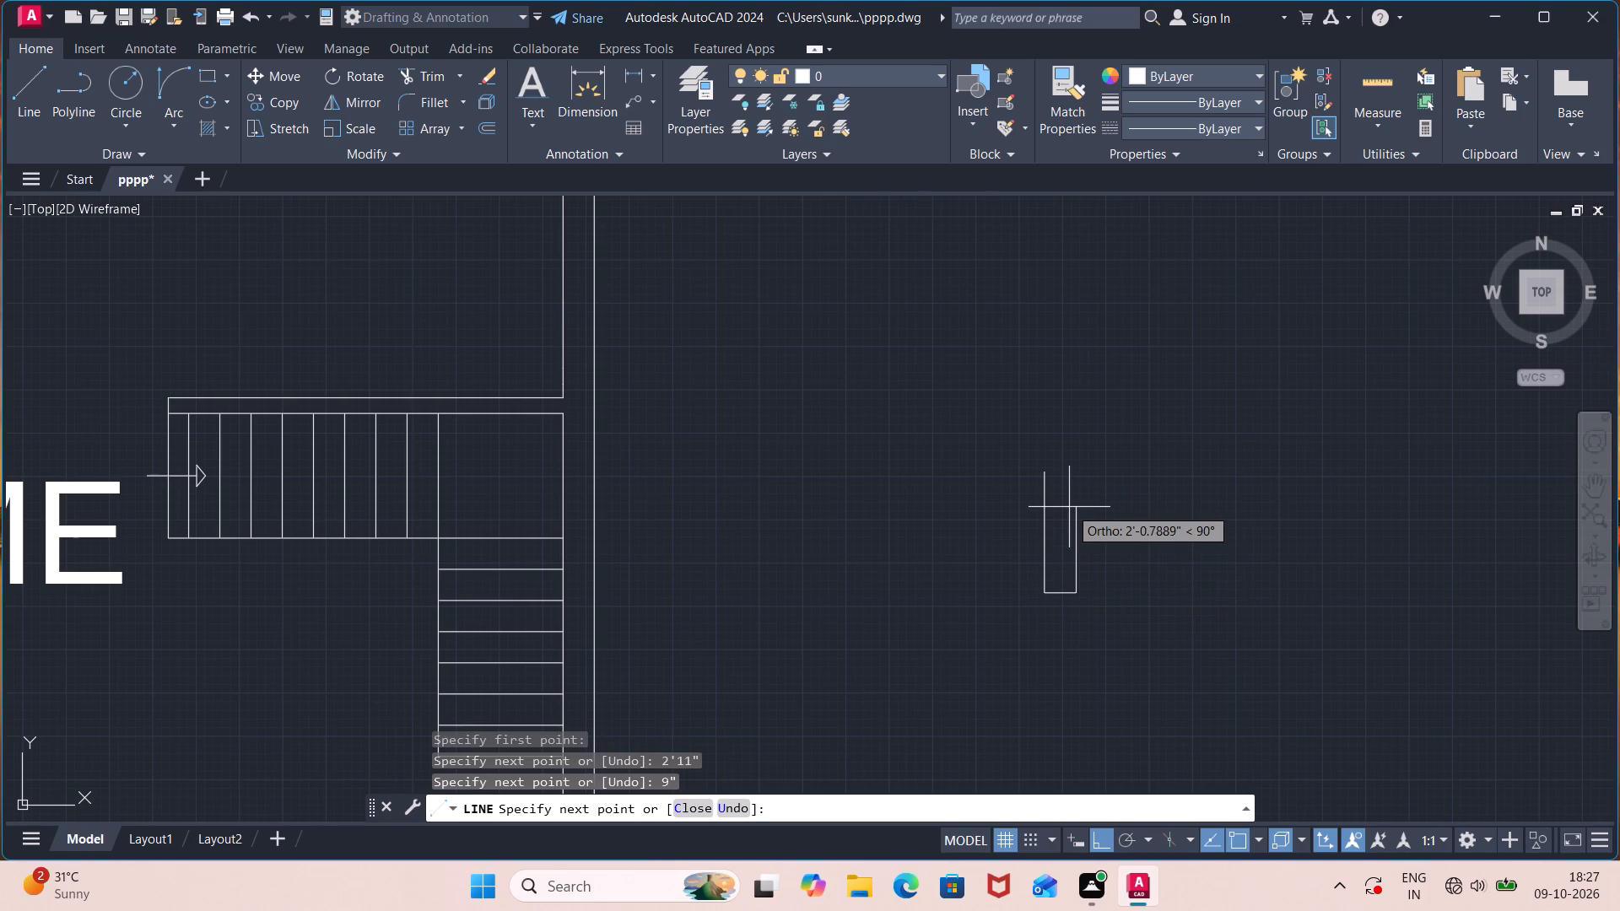
pyautogui.write('2\'11"')
pyautogui.press('Return')
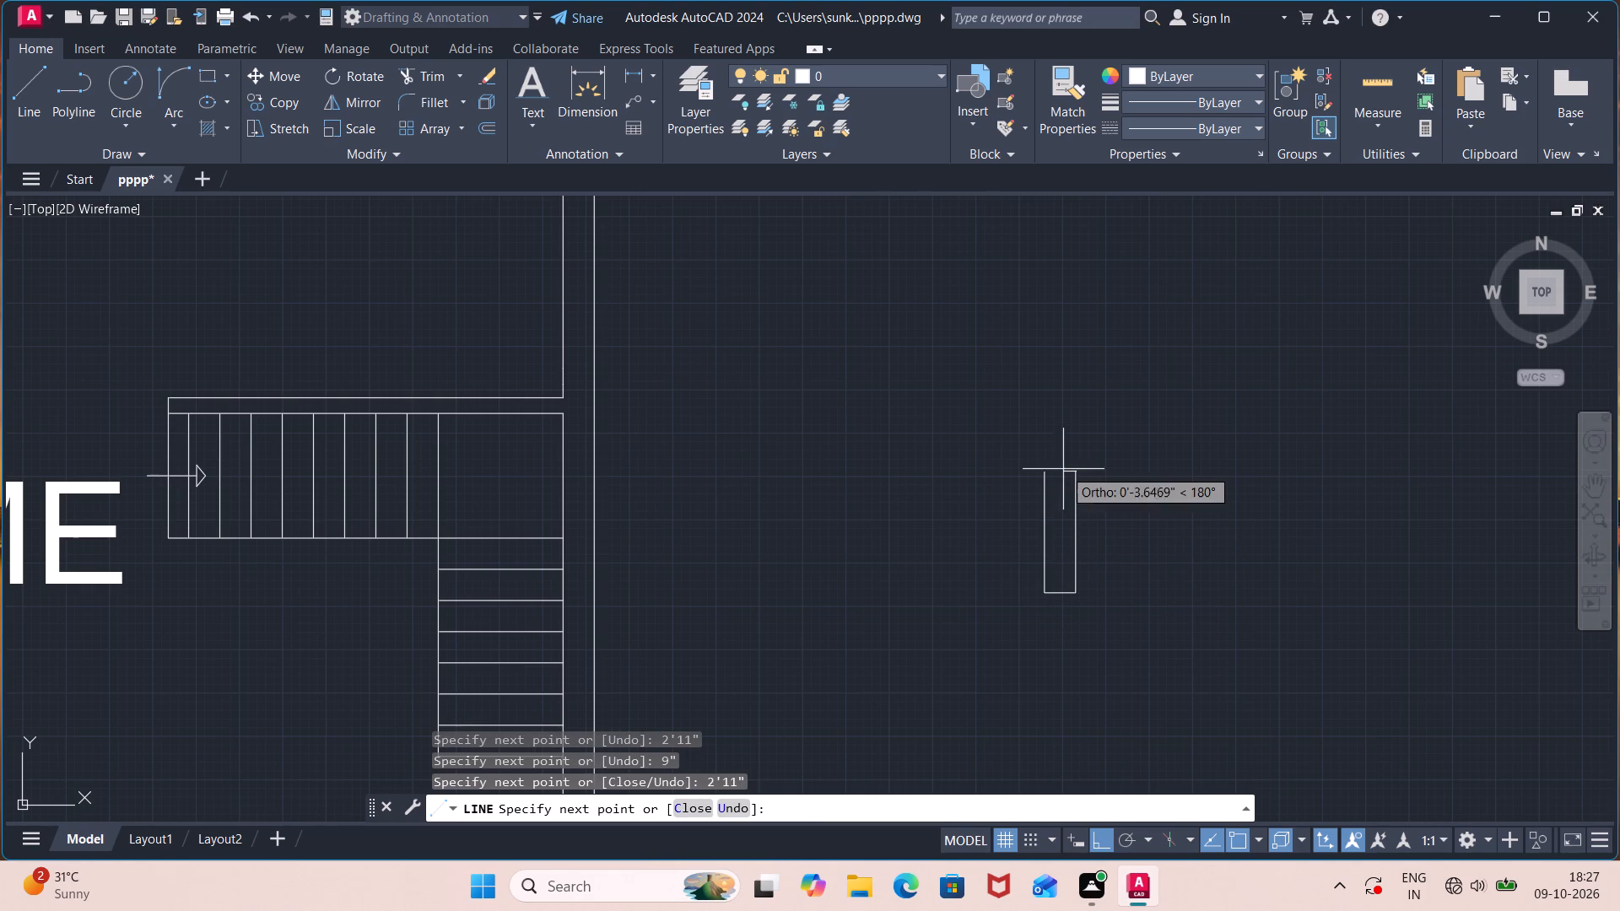
pyautogui.click(1048, 473)
pyautogui.press('Escape')
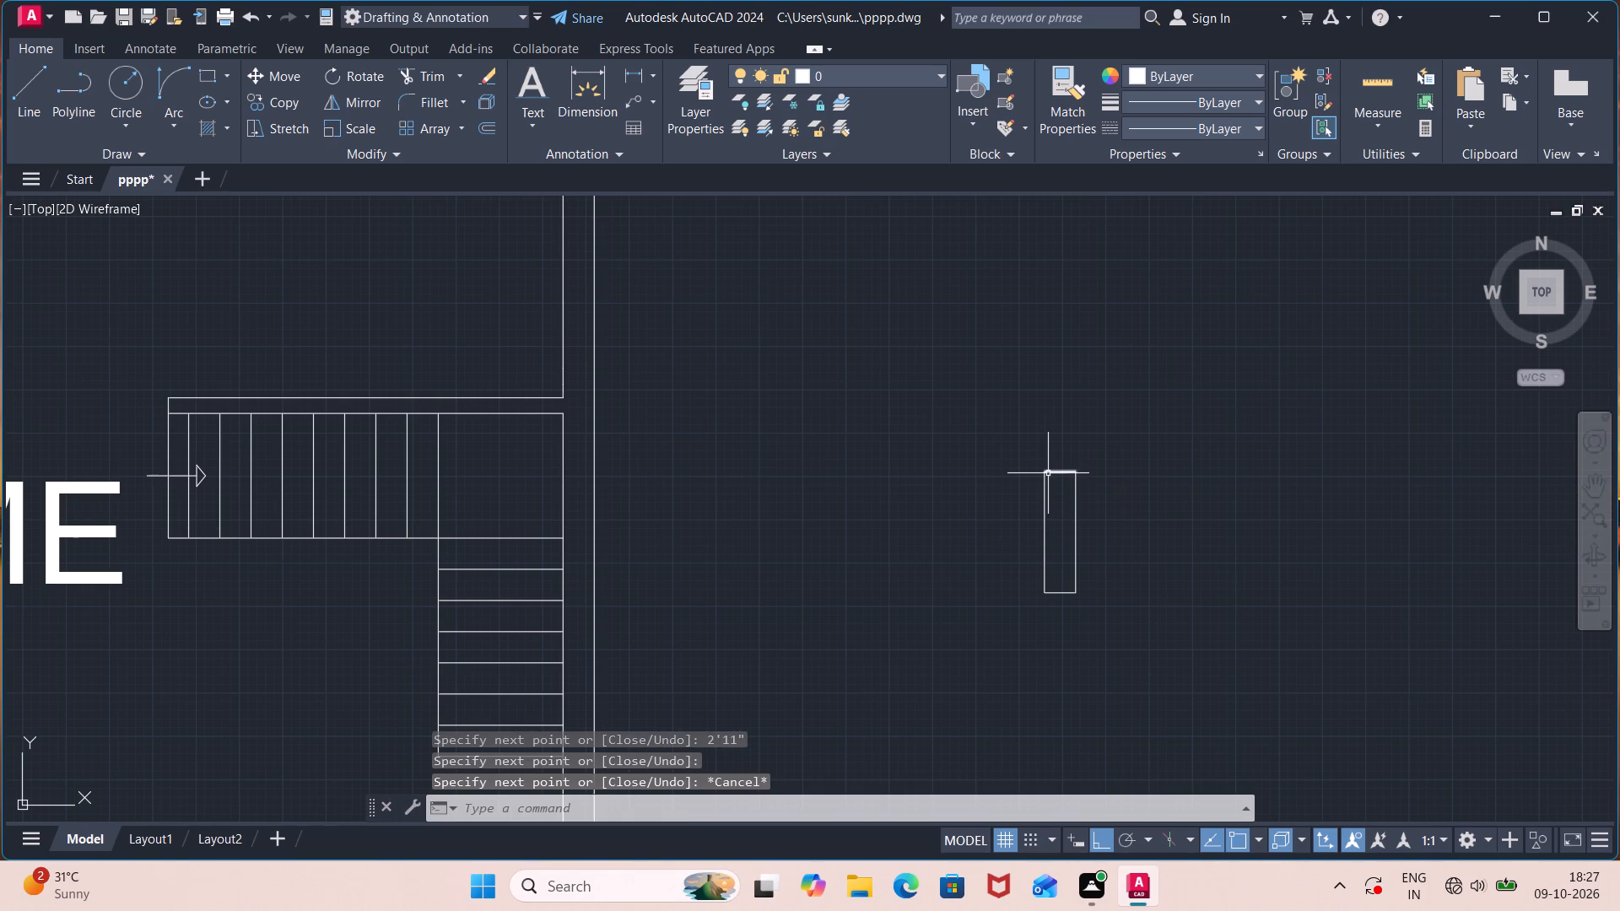
# Draw a vertical centre line through the rectangle, from the midpoint of its top edge to its bottom edge.
pyautogui.press('l')
pyautogui.press('Return')
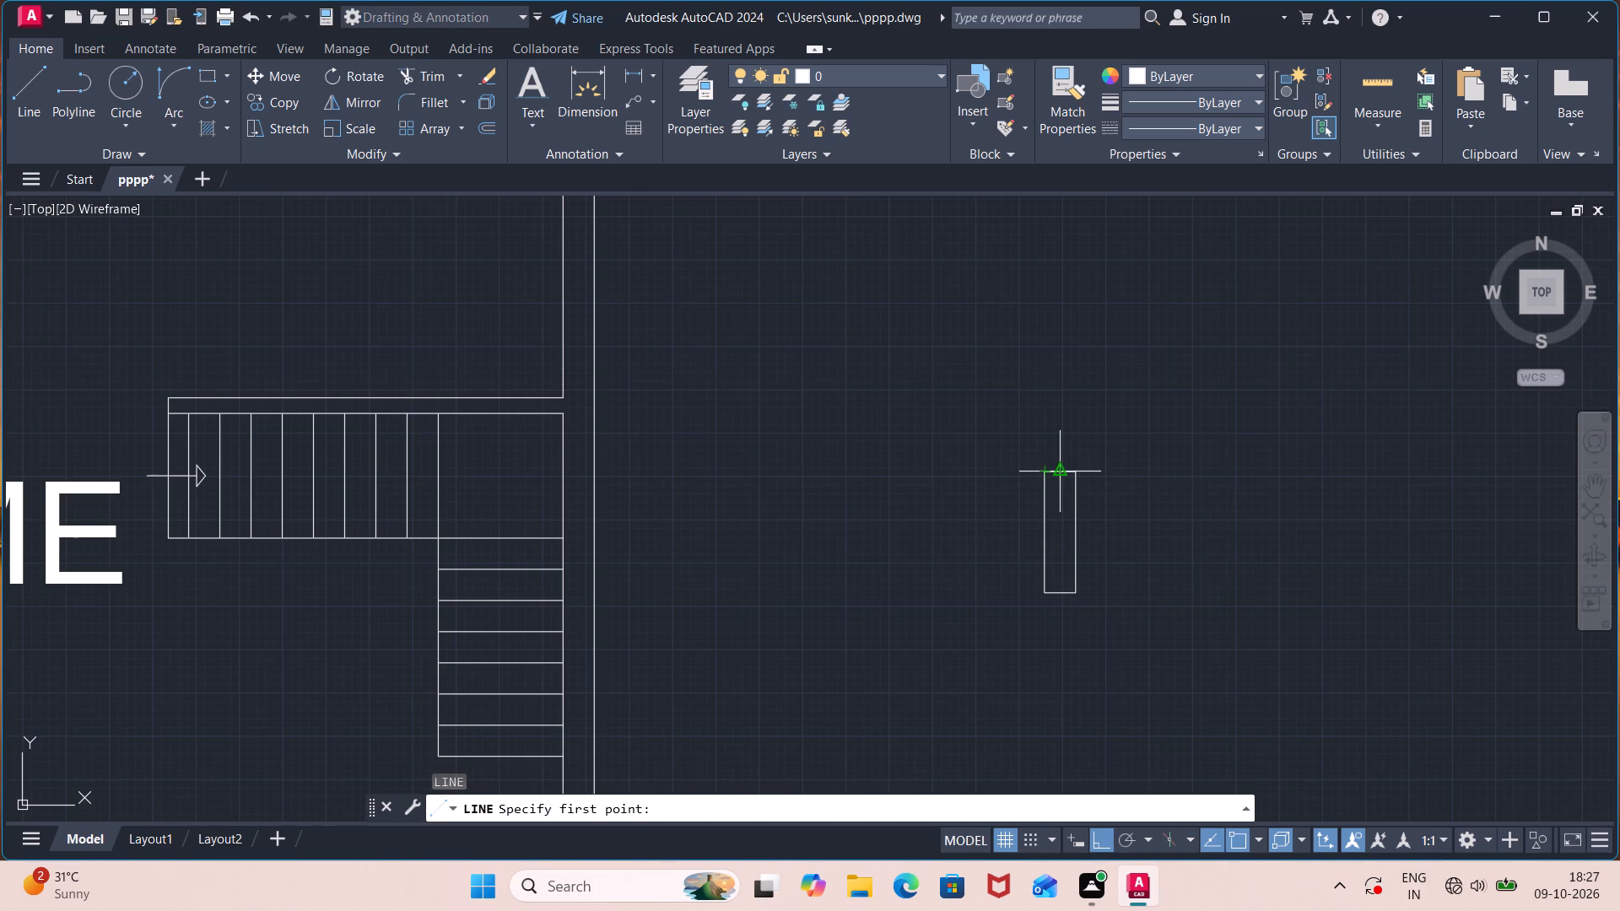
pyautogui.click(1056, 470)
pyautogui.click(1062, 587)
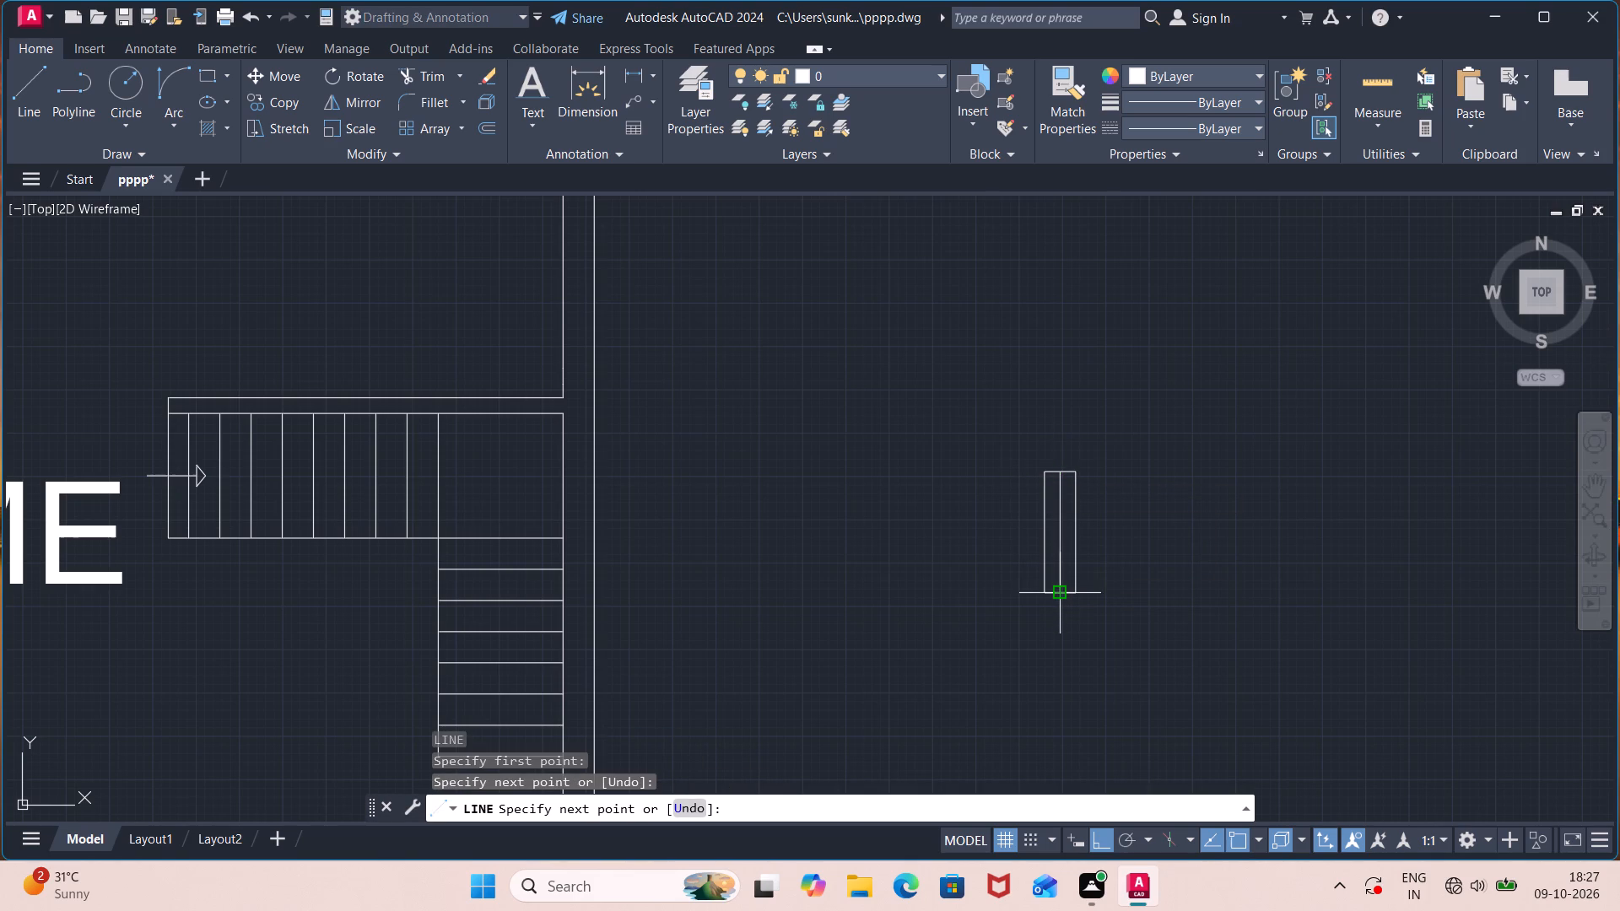
pyautogui.press('Escape')
# Offset the rectangle's vertical centre line by 1.5" to both sides.
pyautogui.scroll(3, 1062, 579)
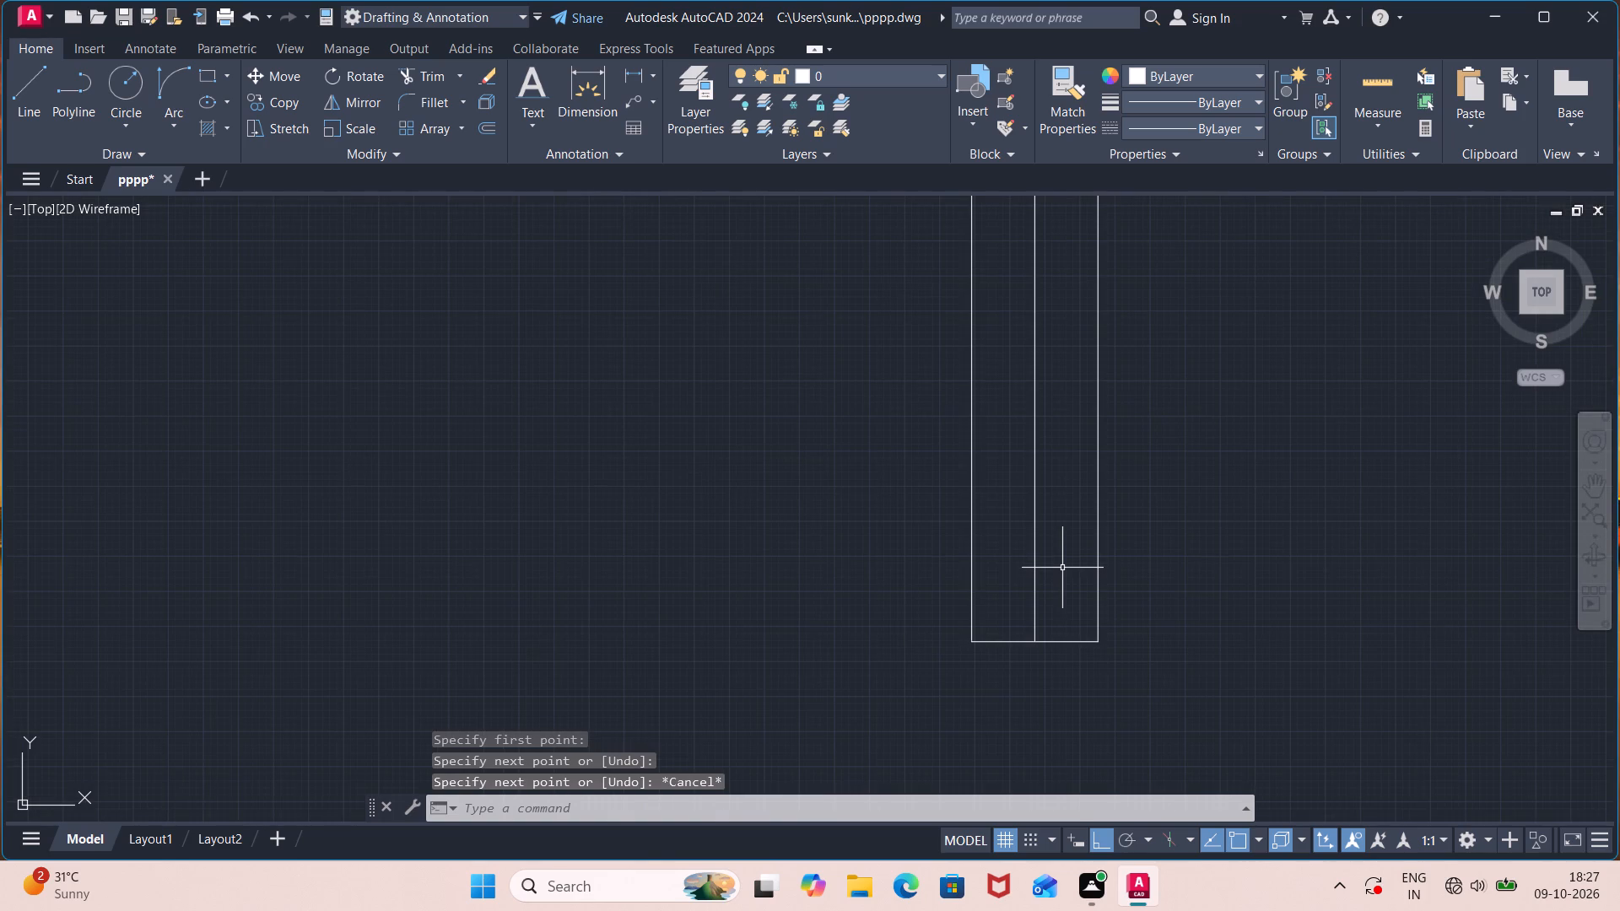
pyautogui.scroll(-2, 1062, 568)
pyautogui.write('OG')
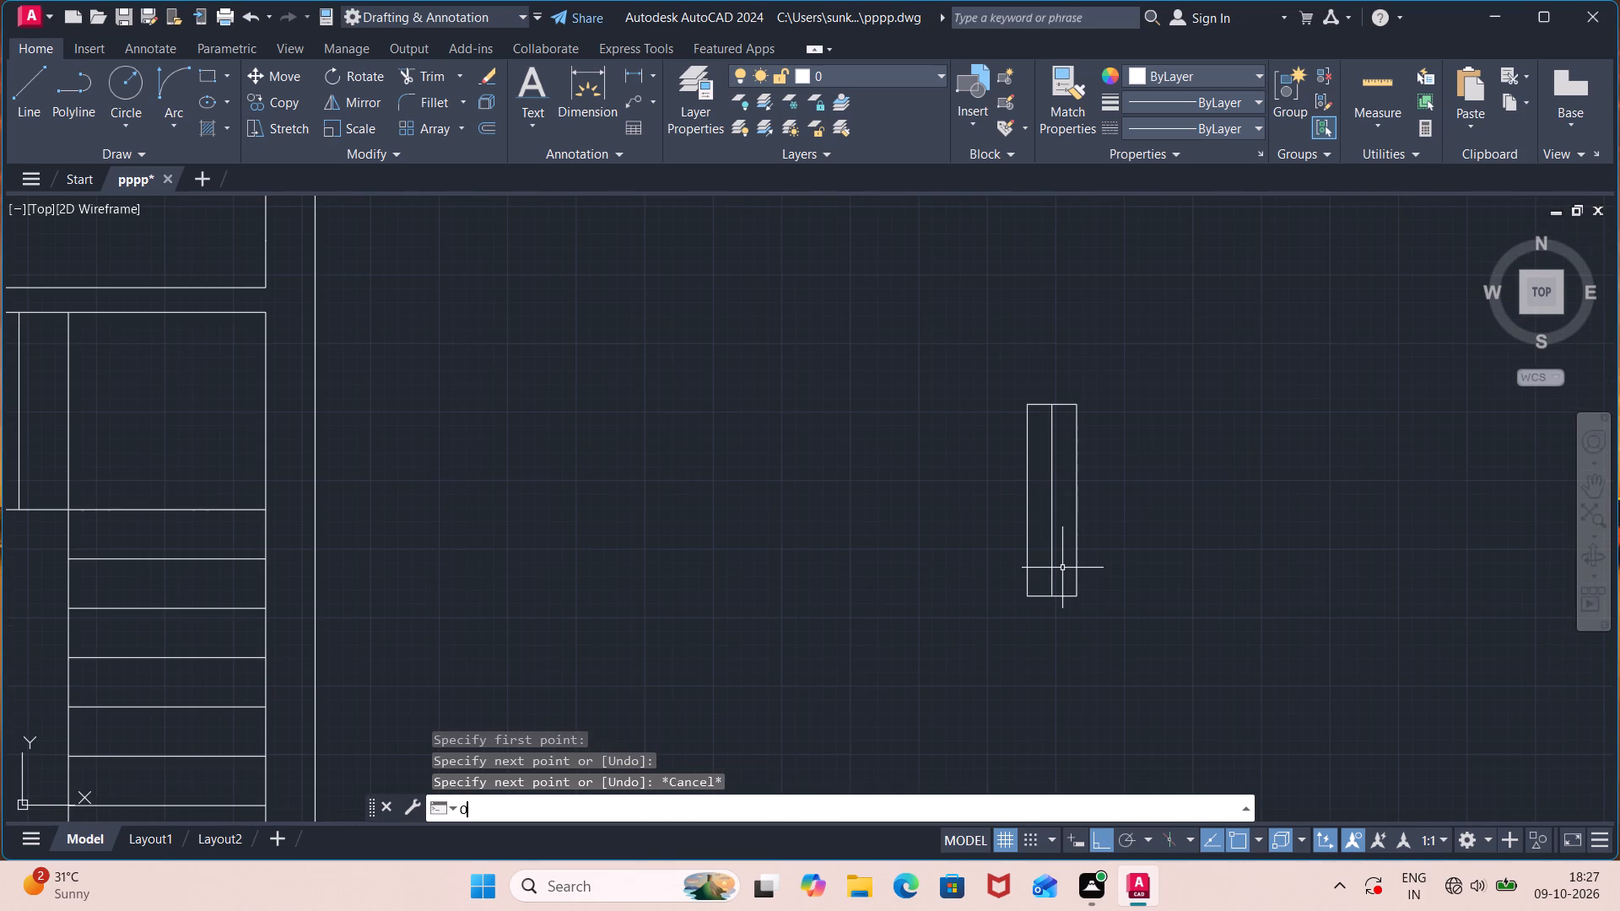
pyautogui.press('BackSpace')
pyautogui.write('FF')
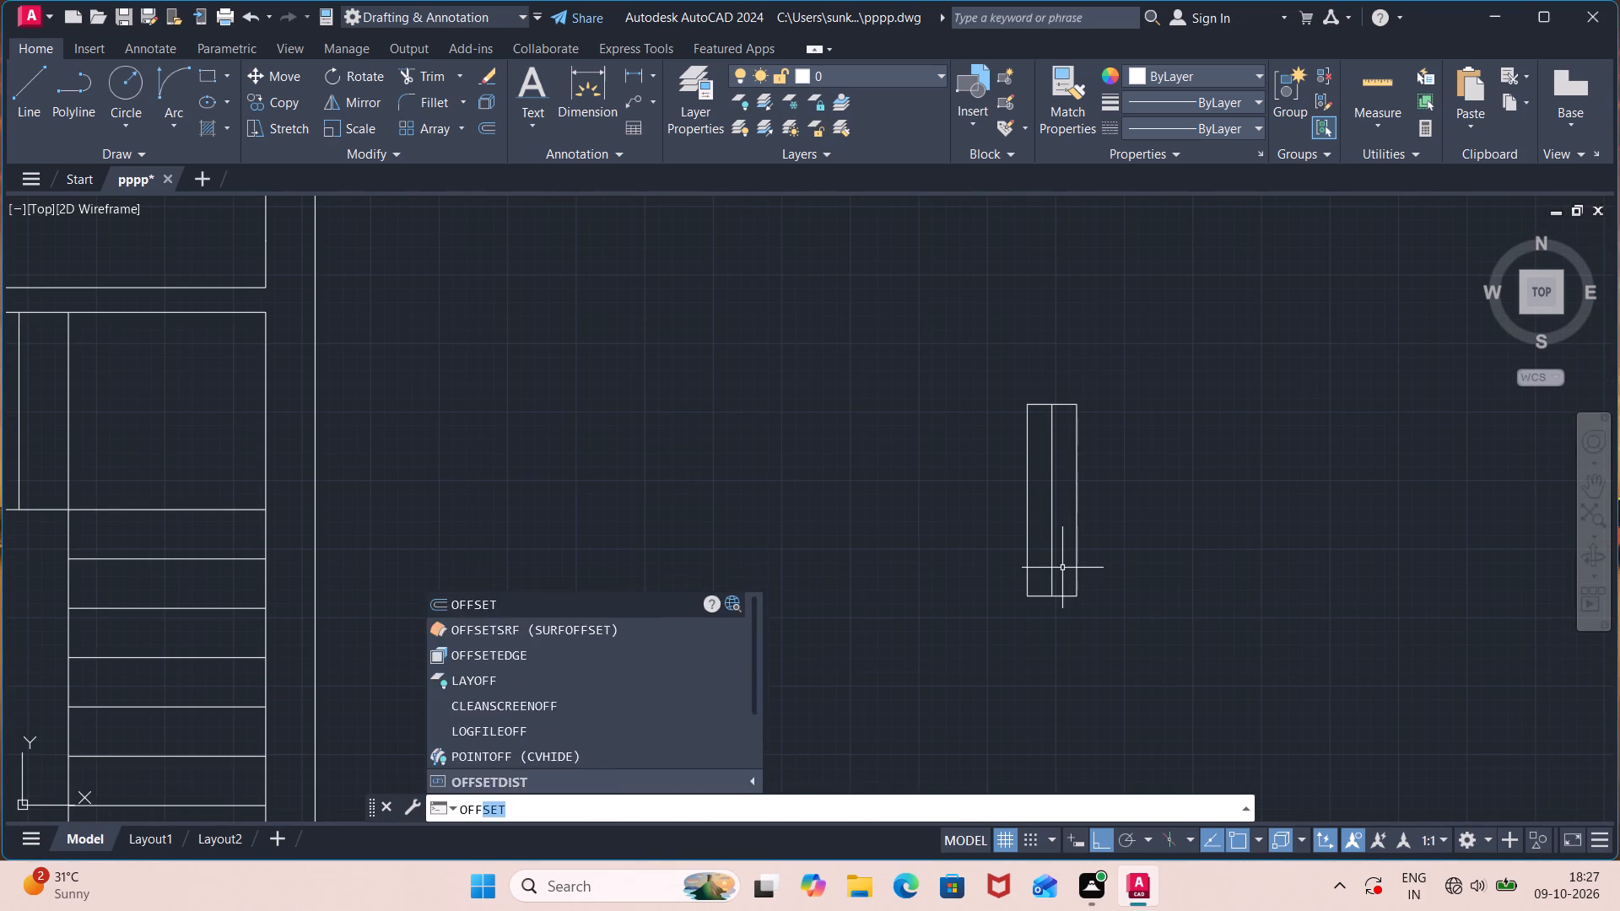
pyautogui.press('Return')
pyautogui.write('1.5')
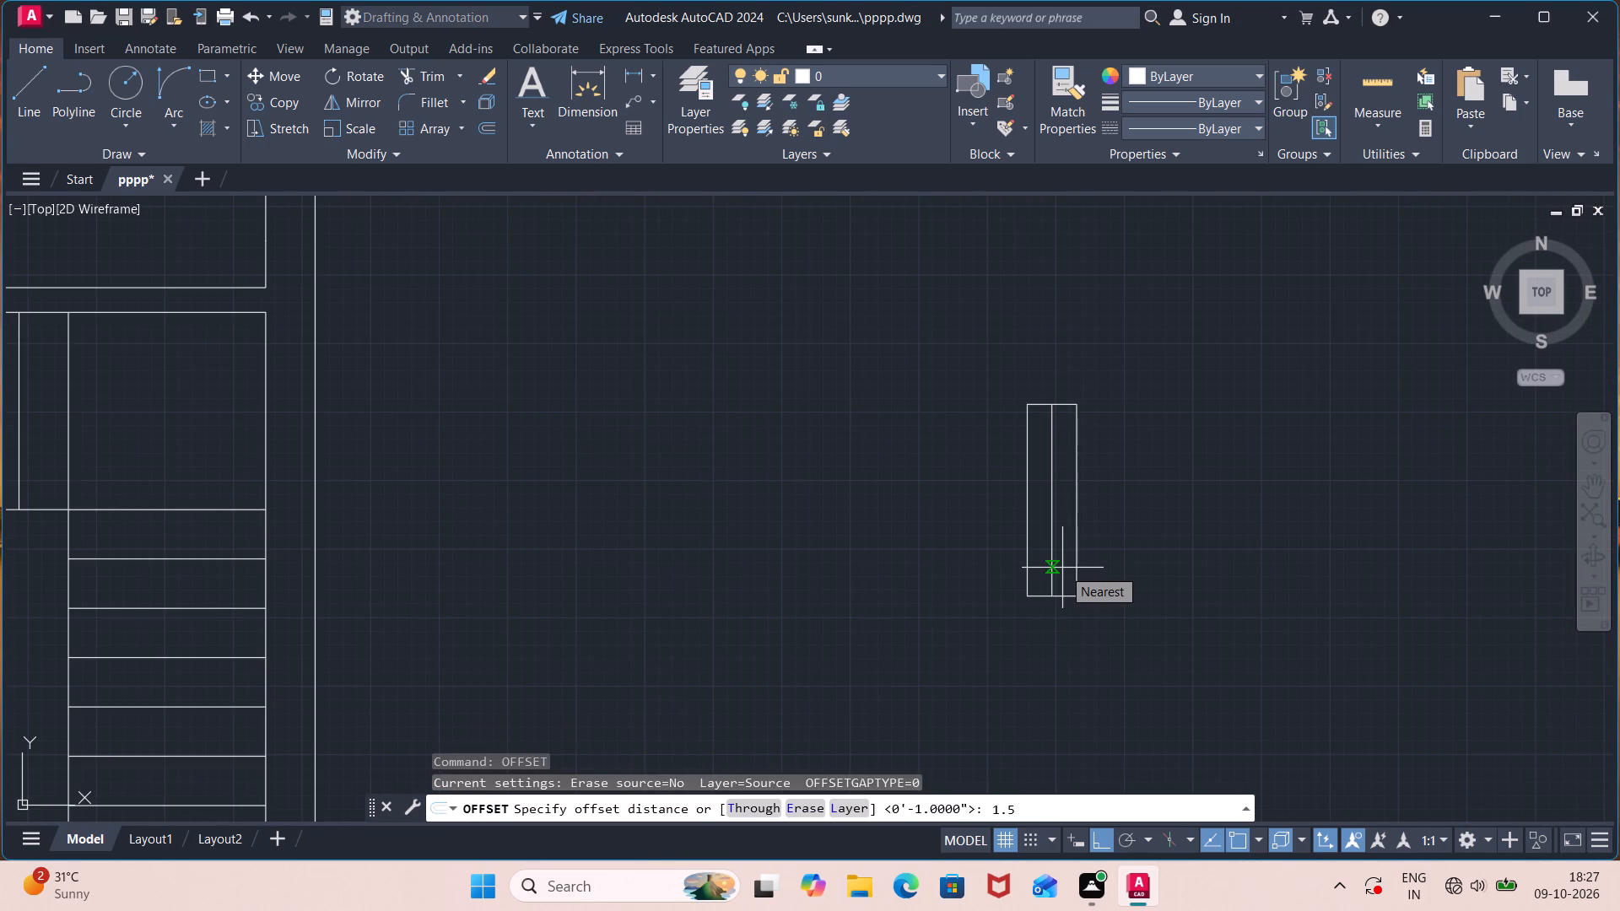
pyautogui.hotkey('shift', '"')
pyautogui.press('Return')
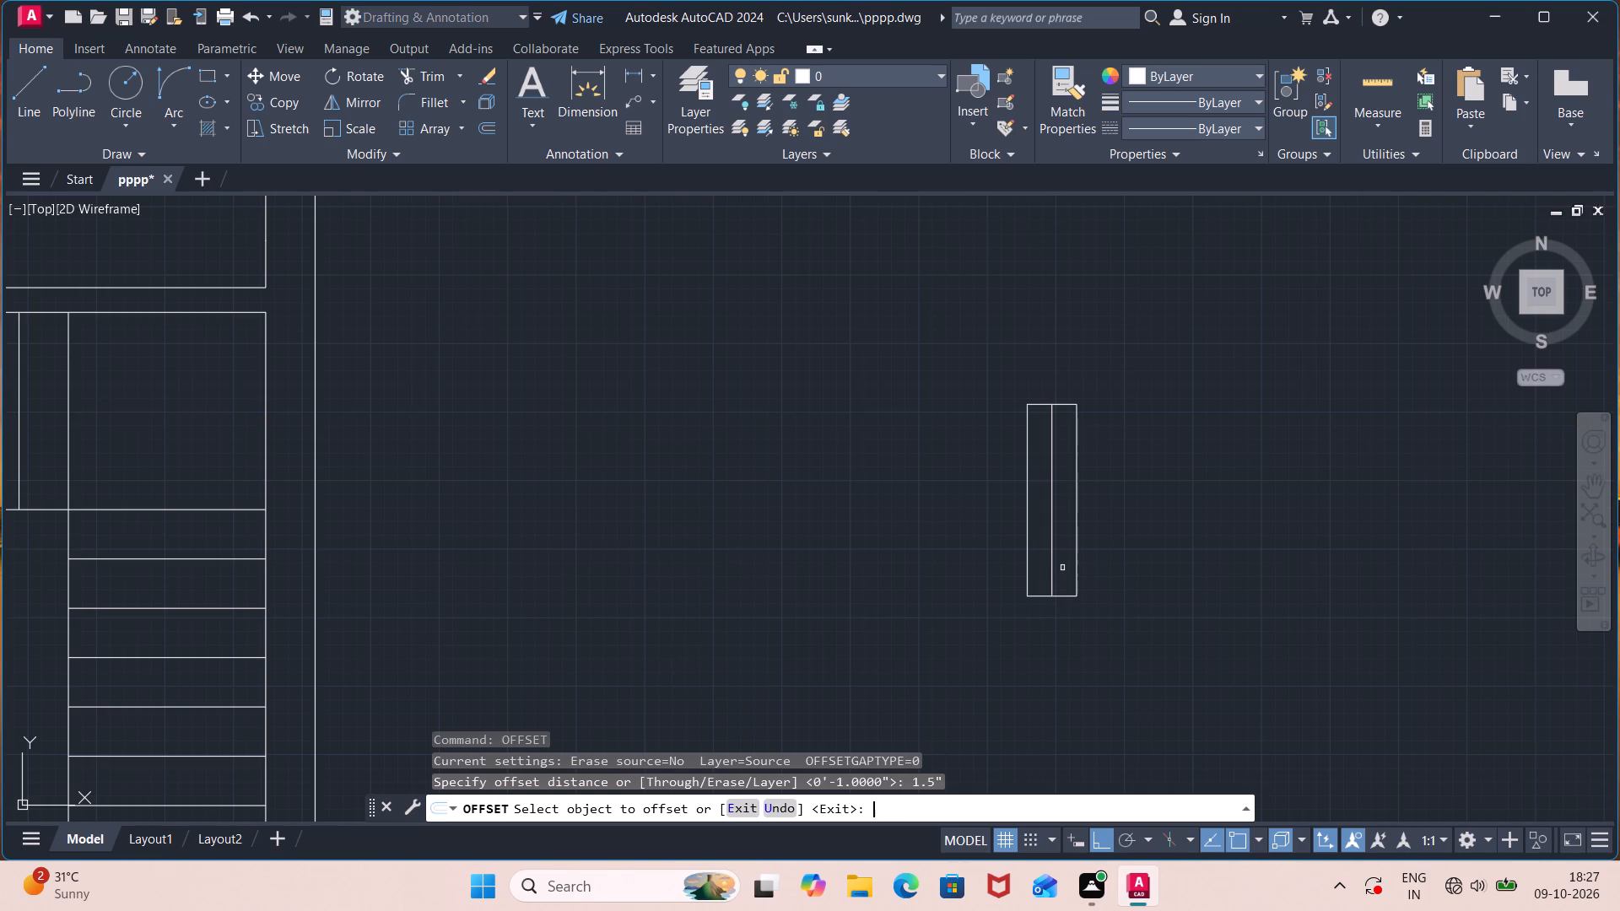
pyautogui.click(1052, 573)
pyautogui.click(1019, 578)
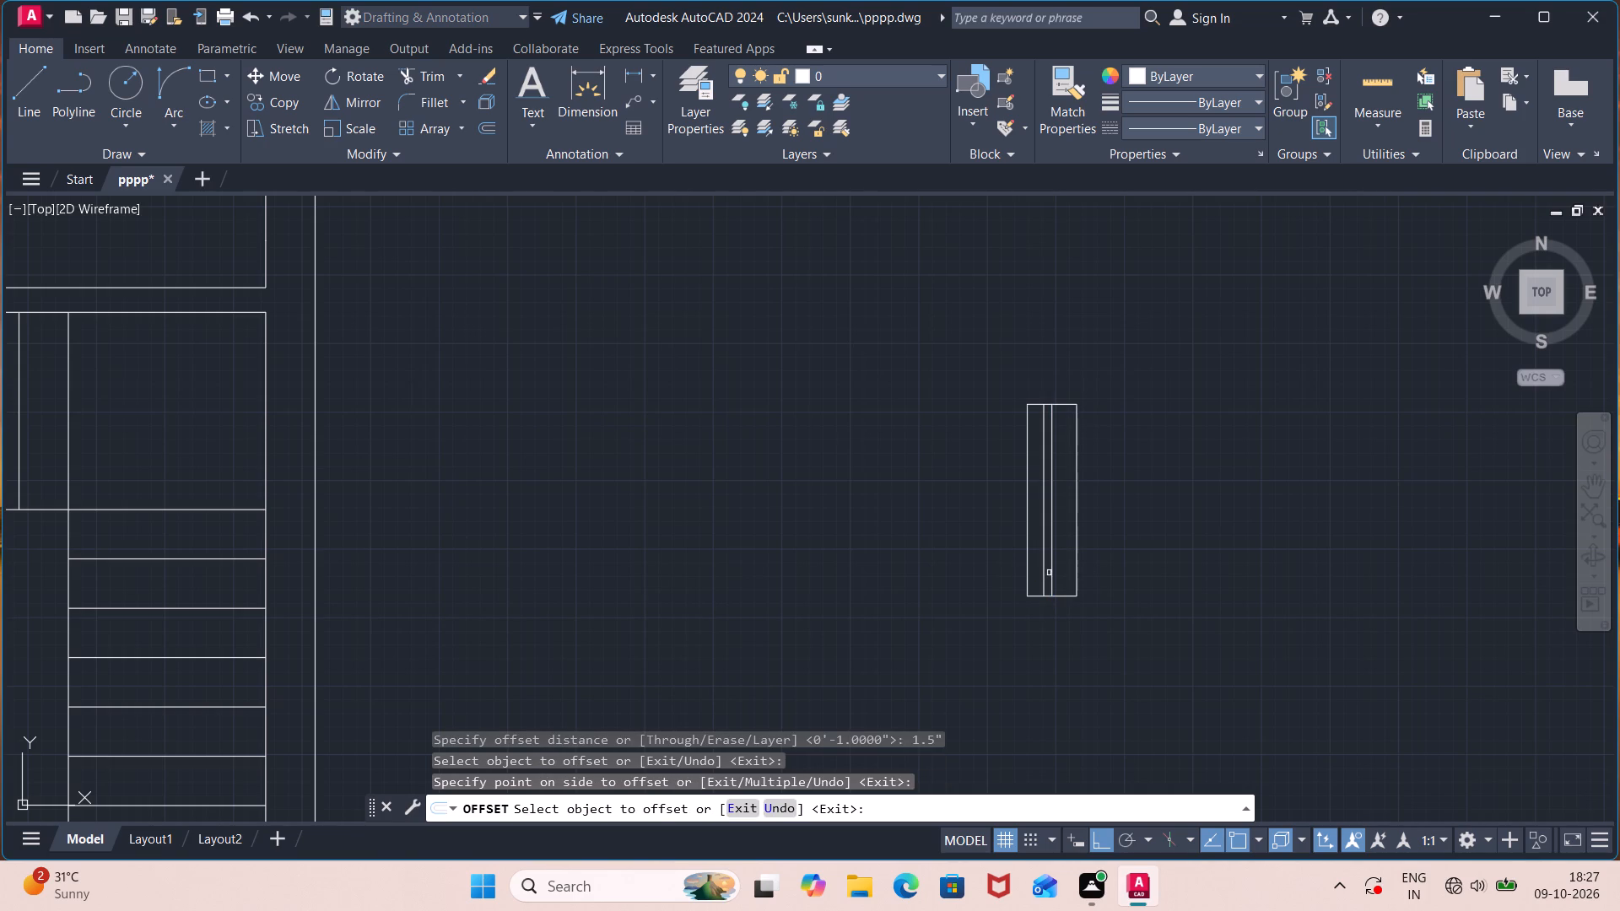
pyautogui.click(1050, 573)
pyautogui.click(1072, 575)
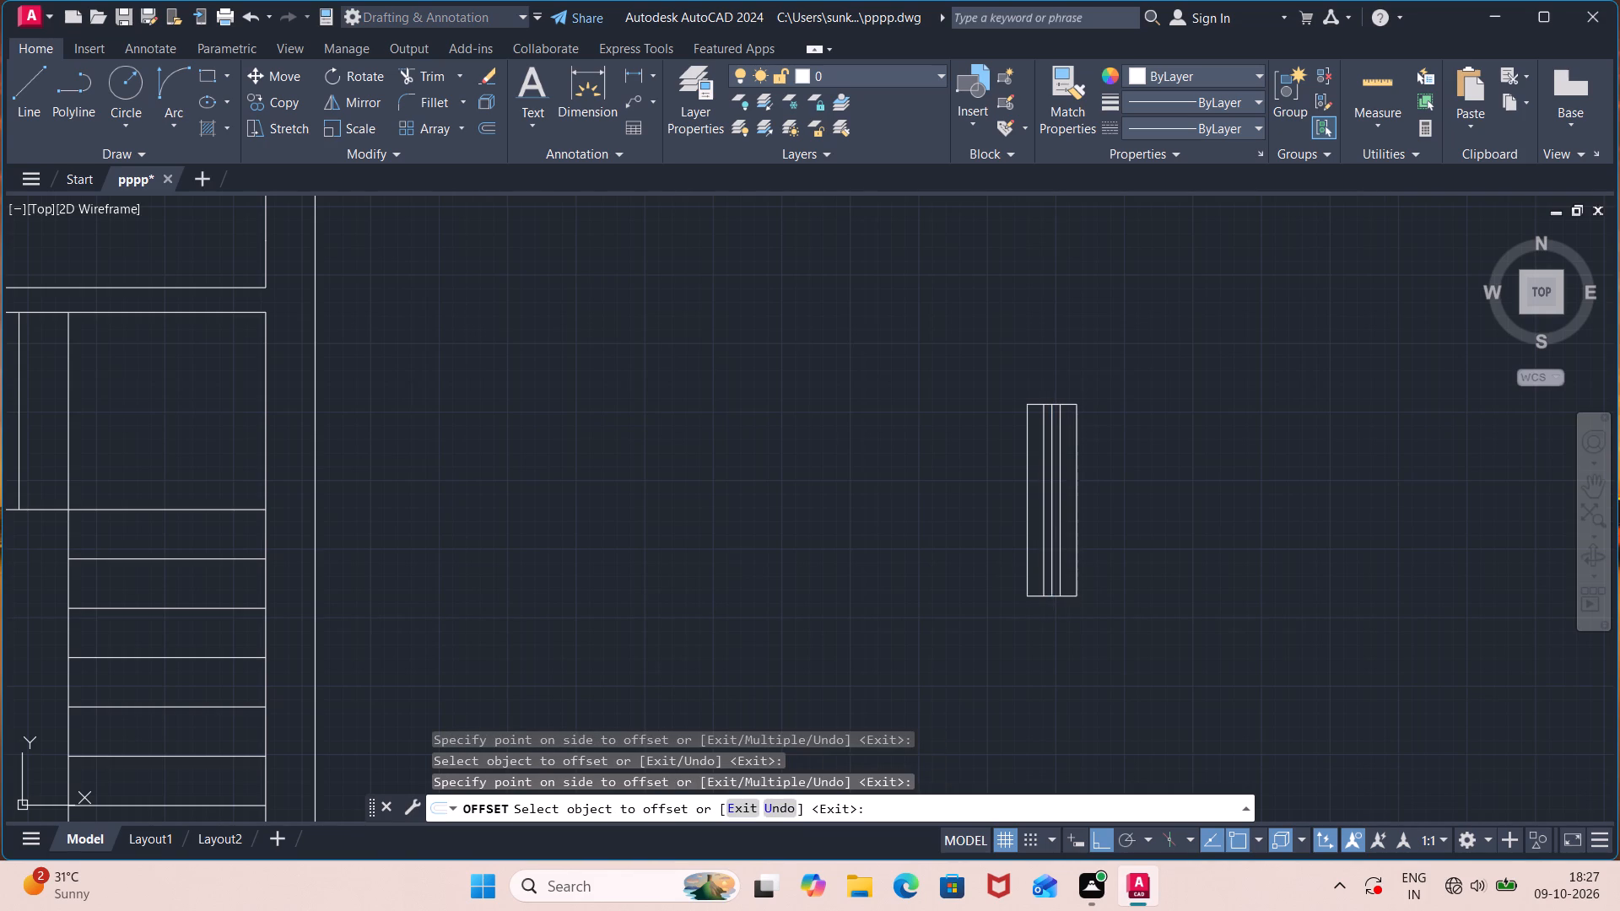
pyautogui.press('Escape')
# Delete the original centre line between the two offset lines.
pyautogui.click(1050, 575)
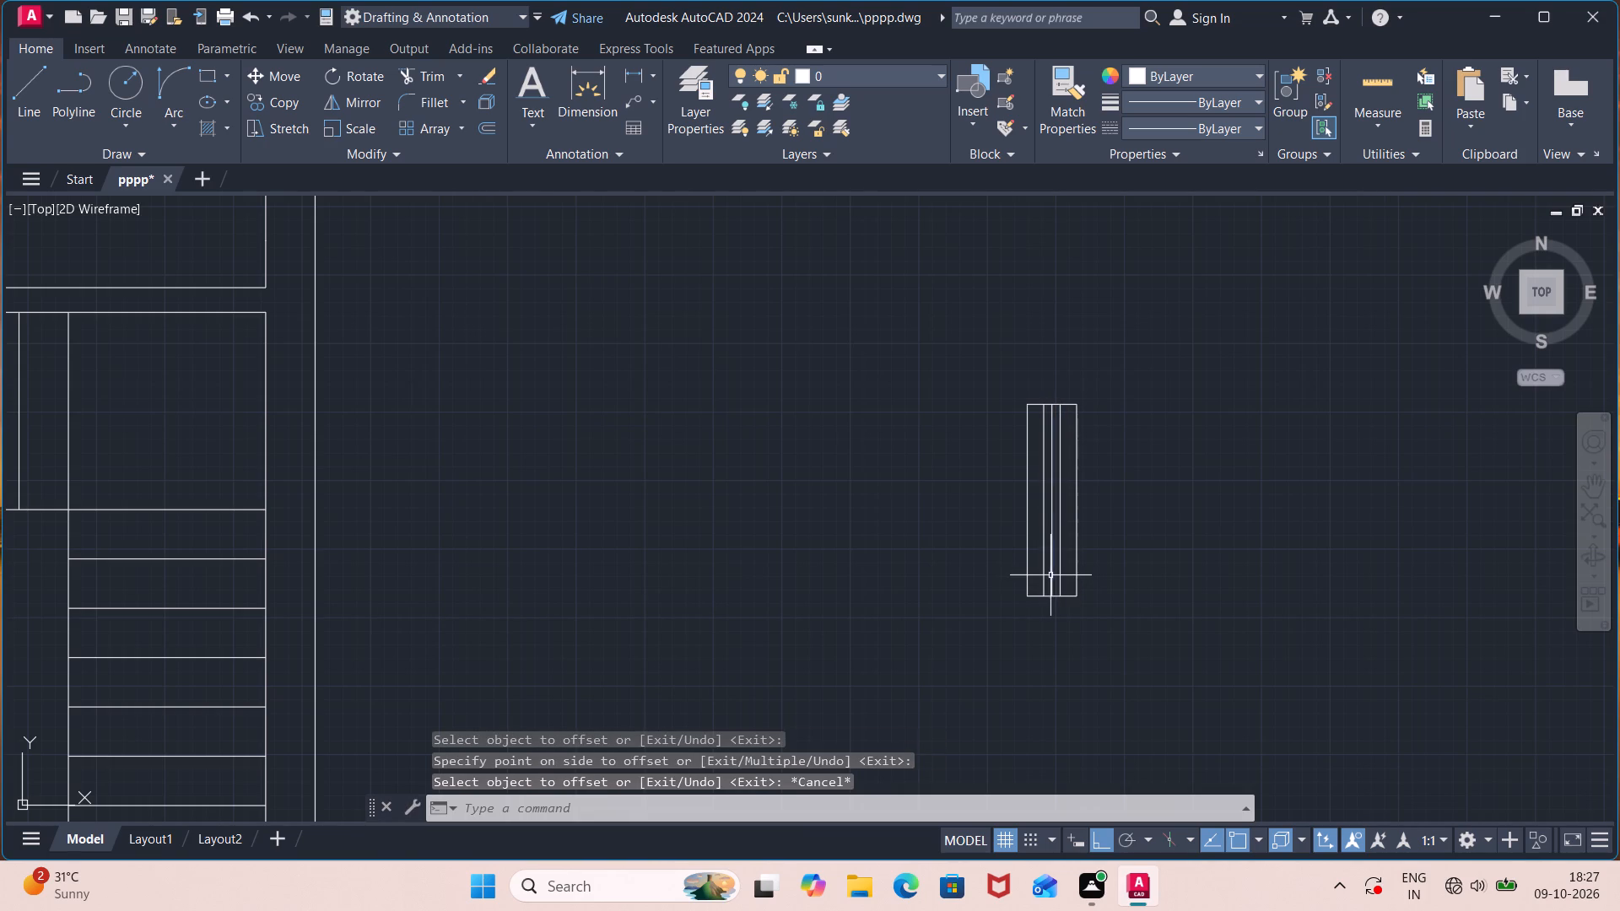
pyautogui.press('Delete')
# Draw a horizontal rectangle 2'11" long and 9" high from ortho lines, just above the upright window symbol.
pyautogui.scroll(-1, 969, 651)
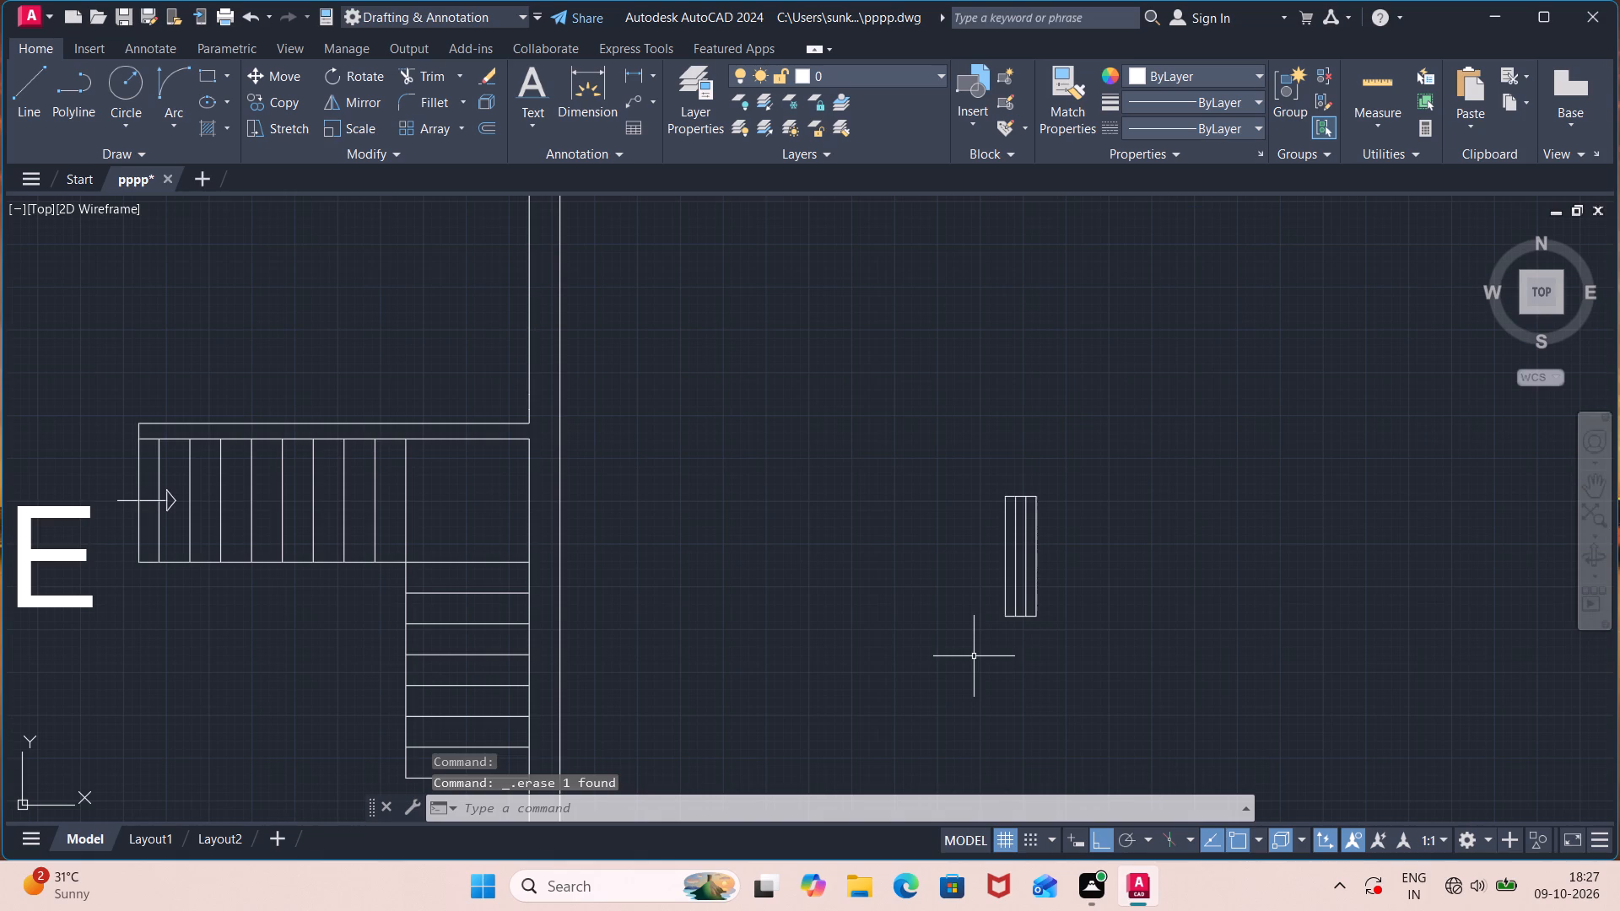
pyautogui.press('l')
pyautogui.press('Return')
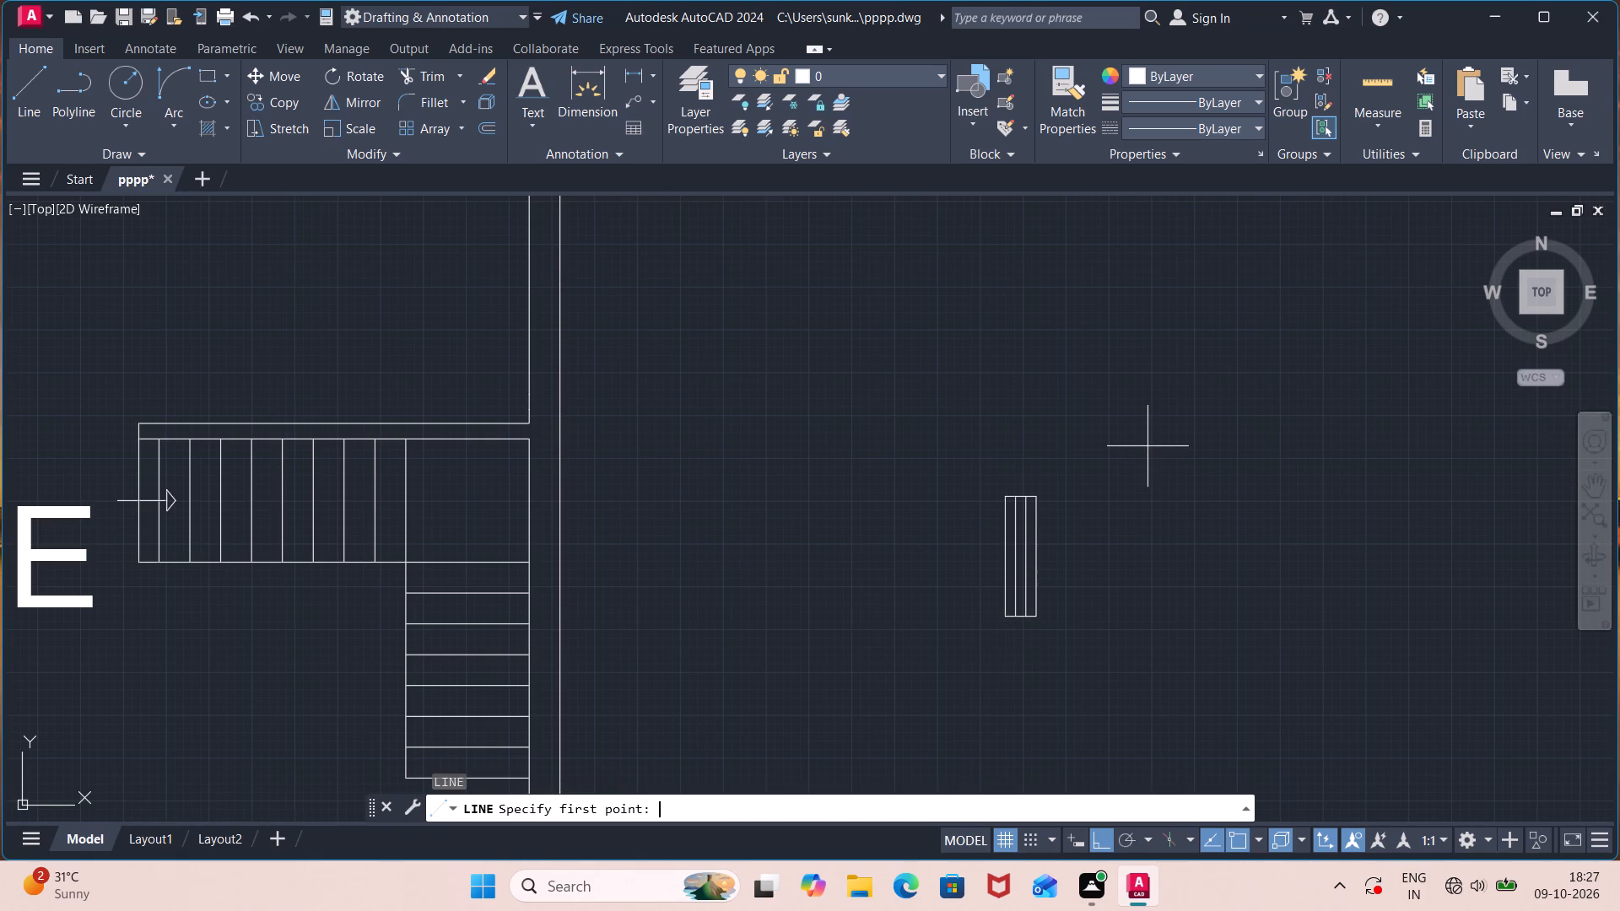
pyautogui.click(1014, 417)
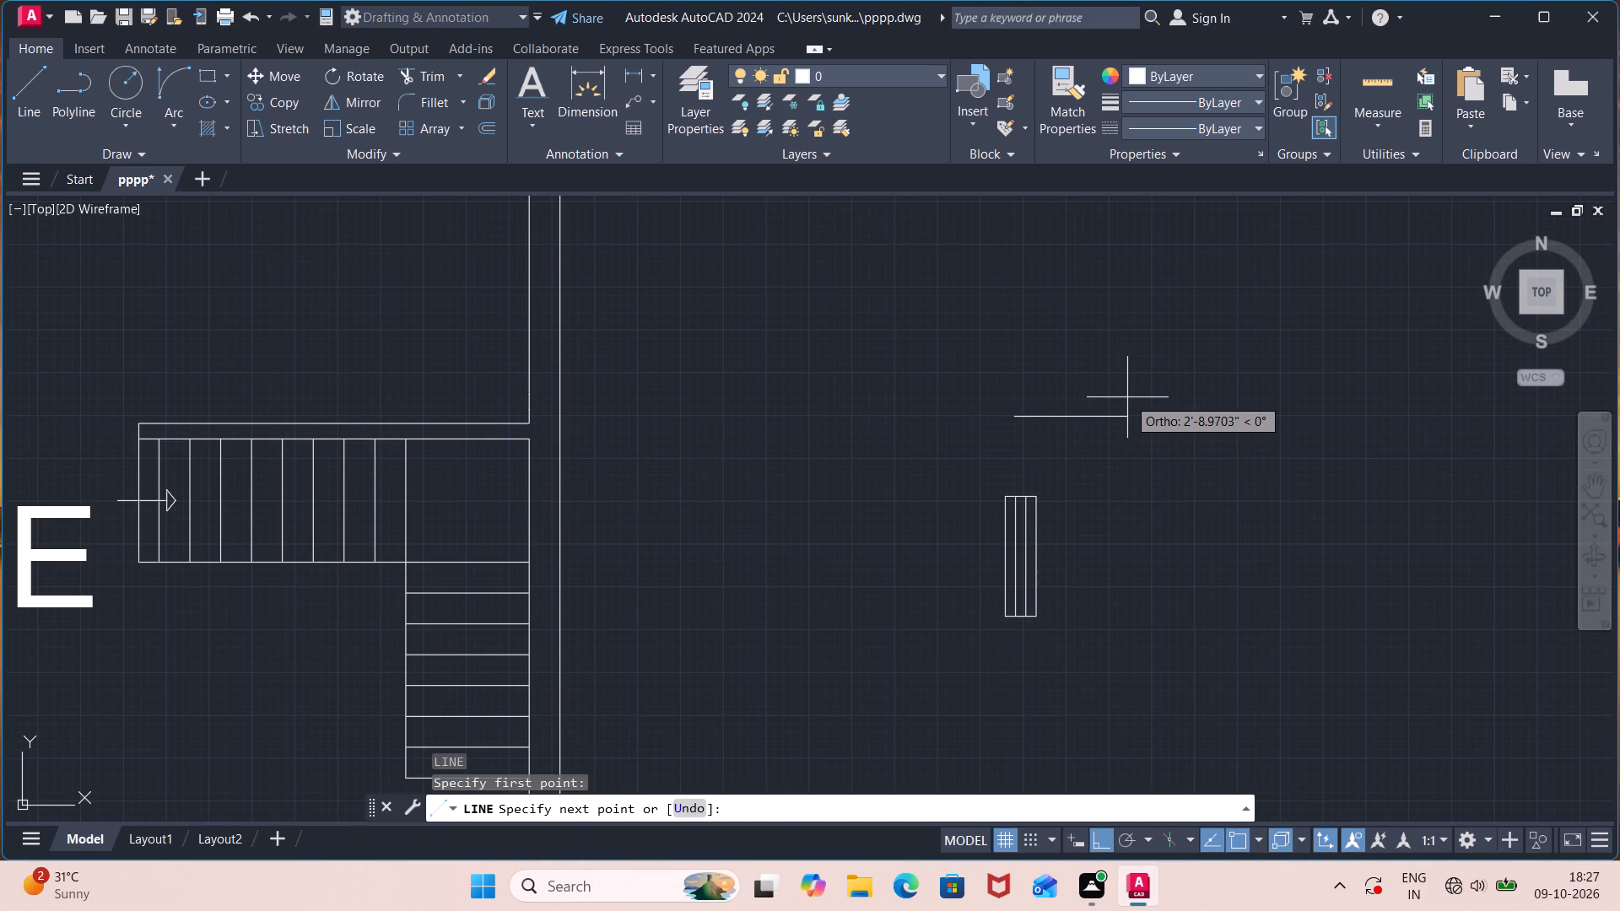
pyautogui.write('2\'11"')
pyautogui.press('Return')
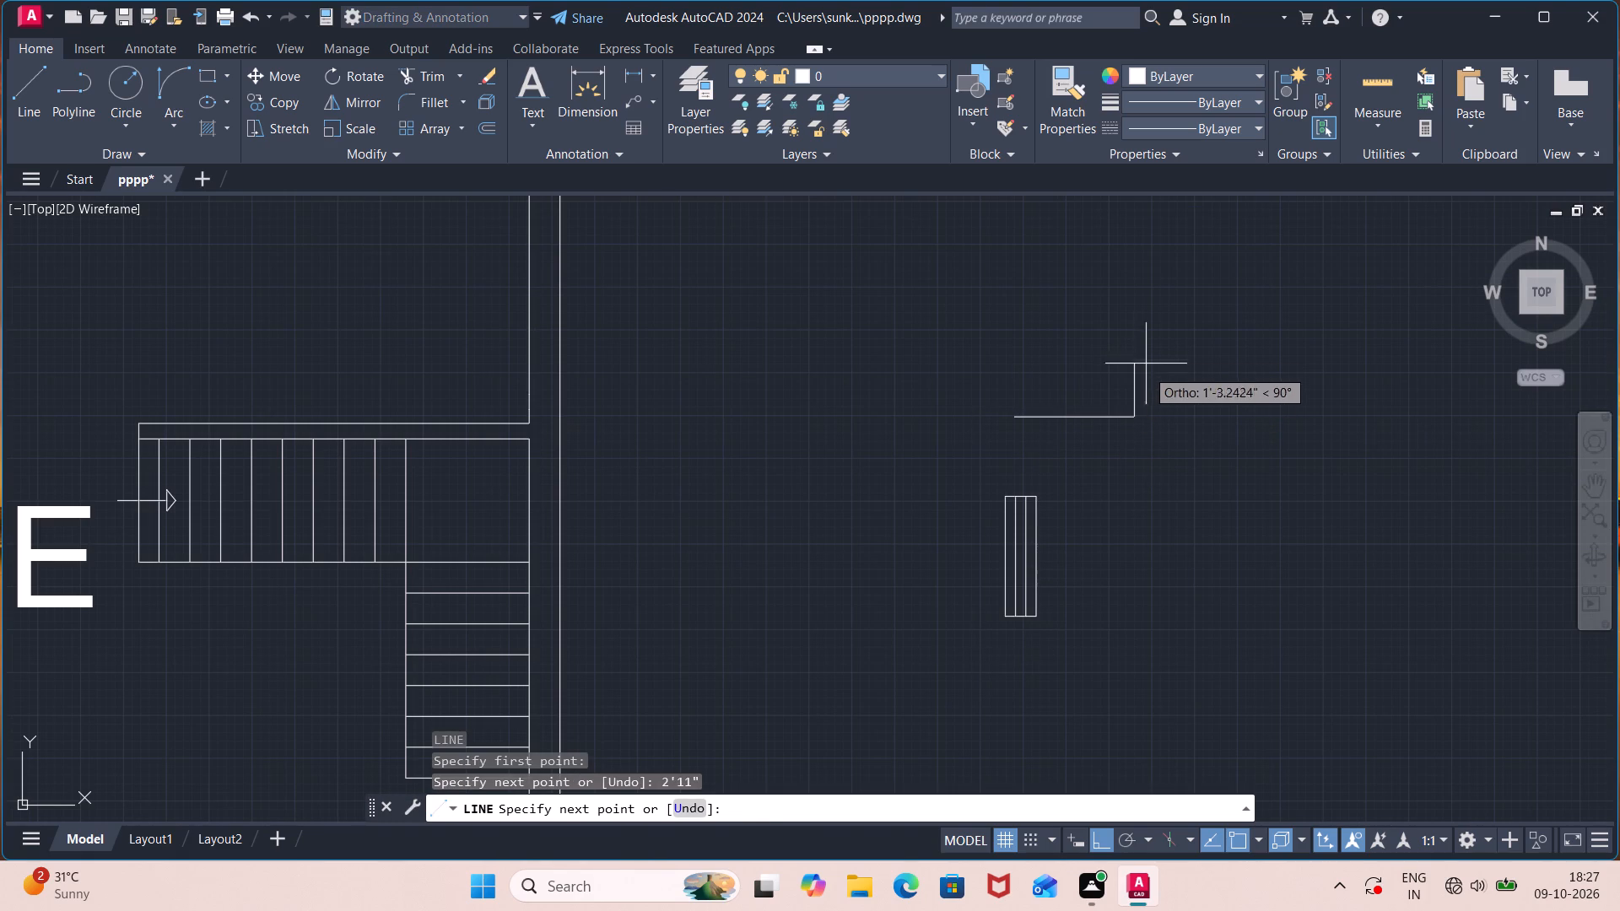
pyautogui.write('9"')
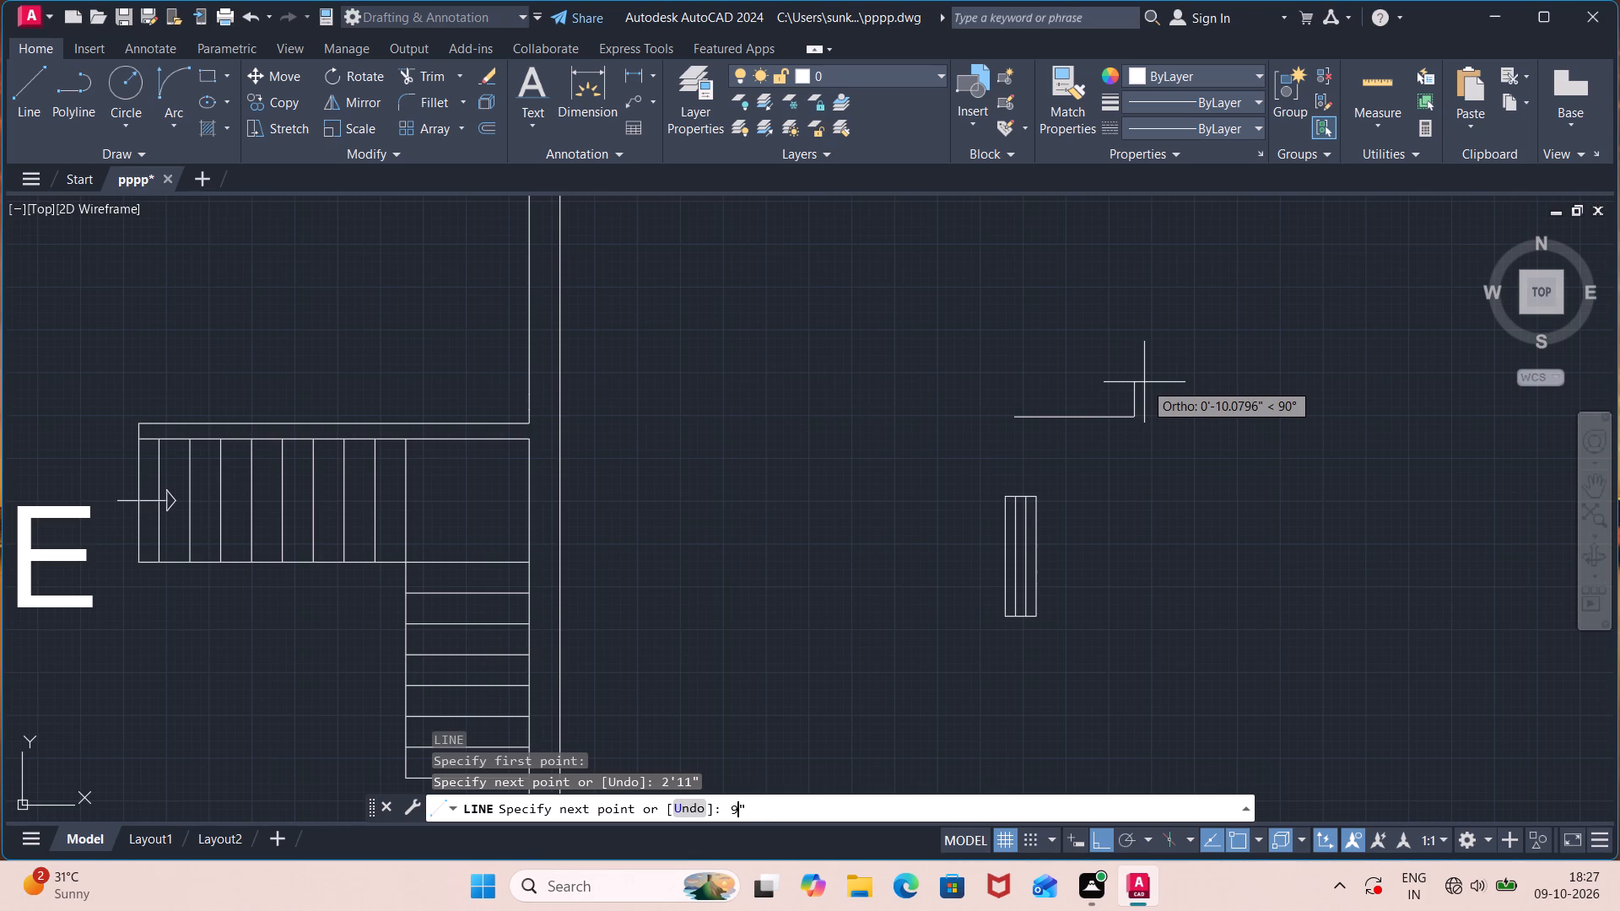
pyautogui.press('Return')
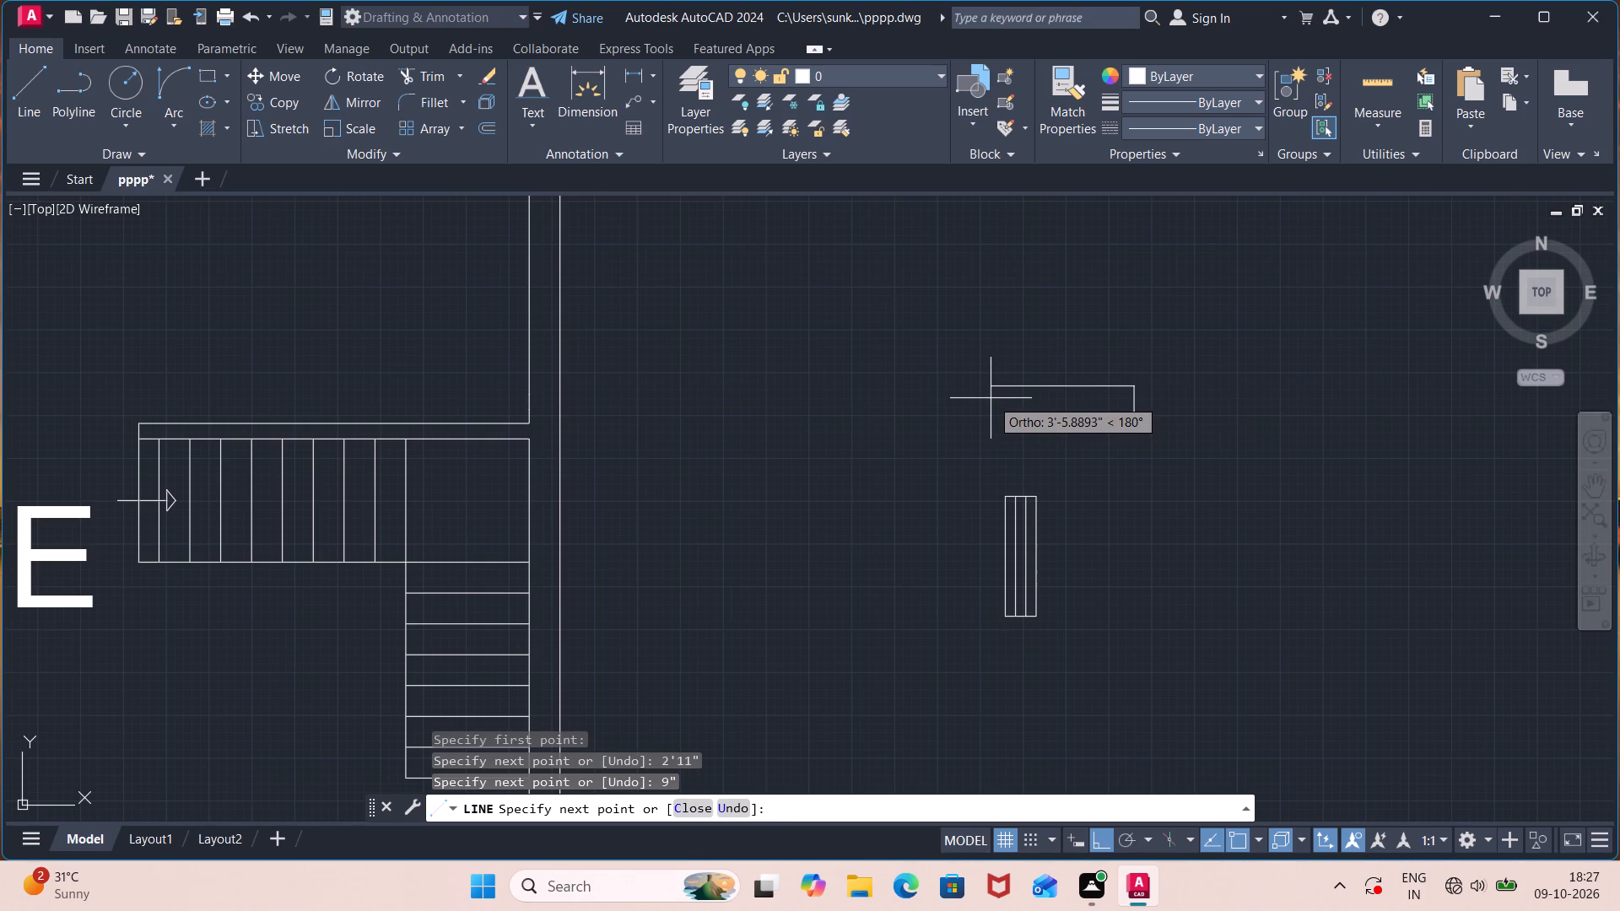
pyautogui.press('2')
pyautogui.write('\'11"')
pyautogui.press('Return')
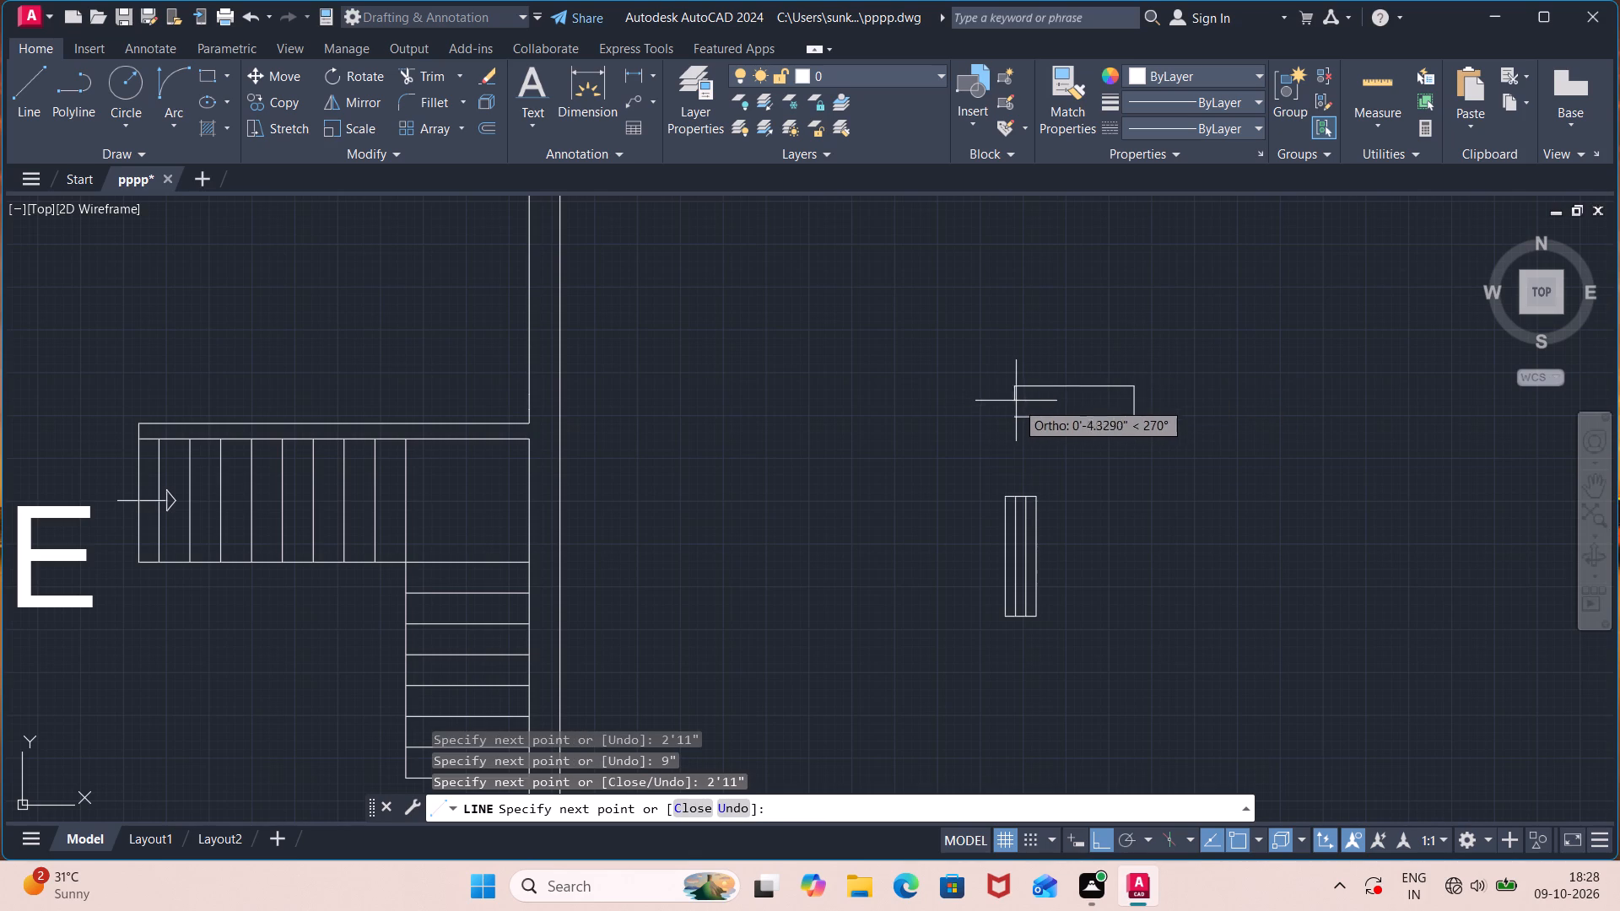
pyautogui.click(1017, 413)
pyautogui.press('Escape')
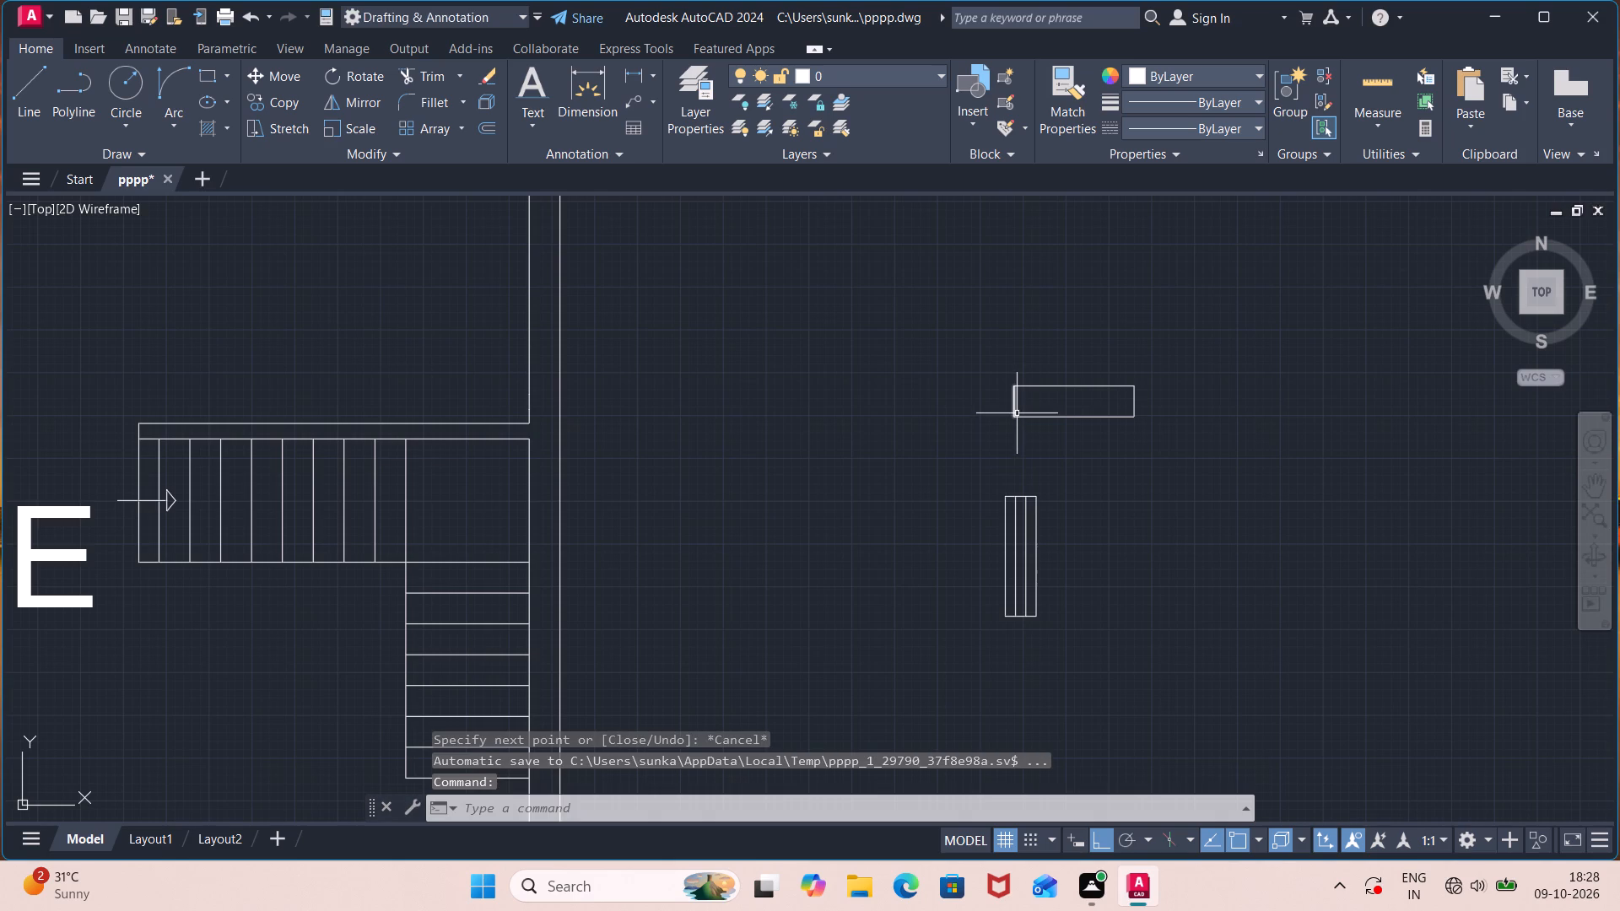
# Draw a horizontal centre line through the new rectangle, from the midpoint of its west edge to its east edge.
pyautogui.press('l')
pyautogui.press('Return')
pyautogui.click(1012, 399)
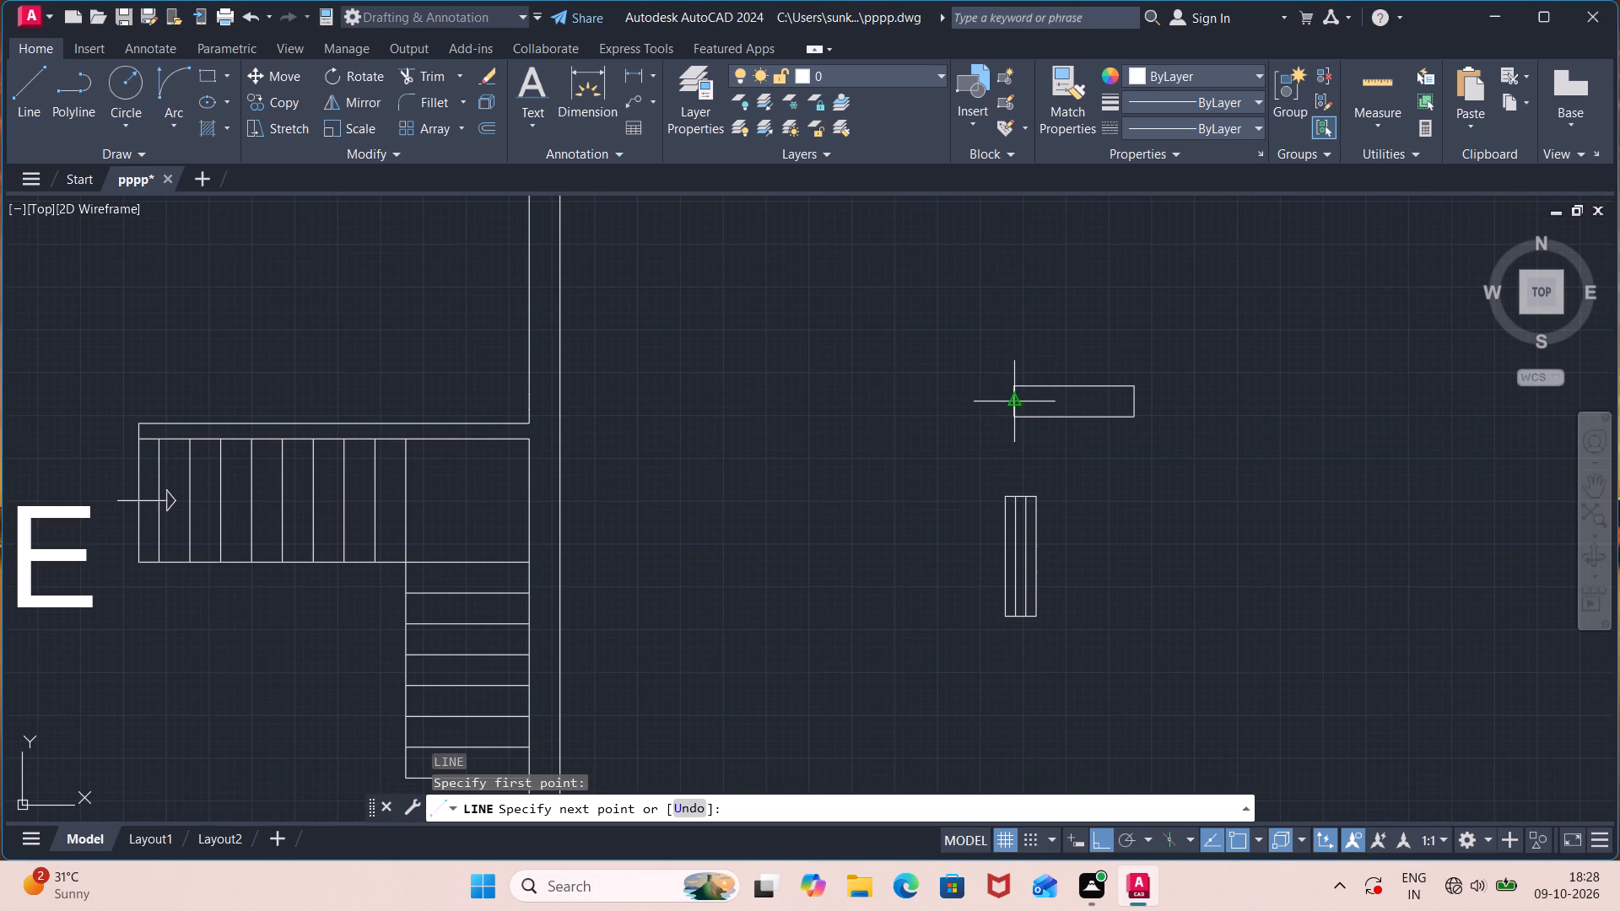
pyautogui.click(1139, 398)
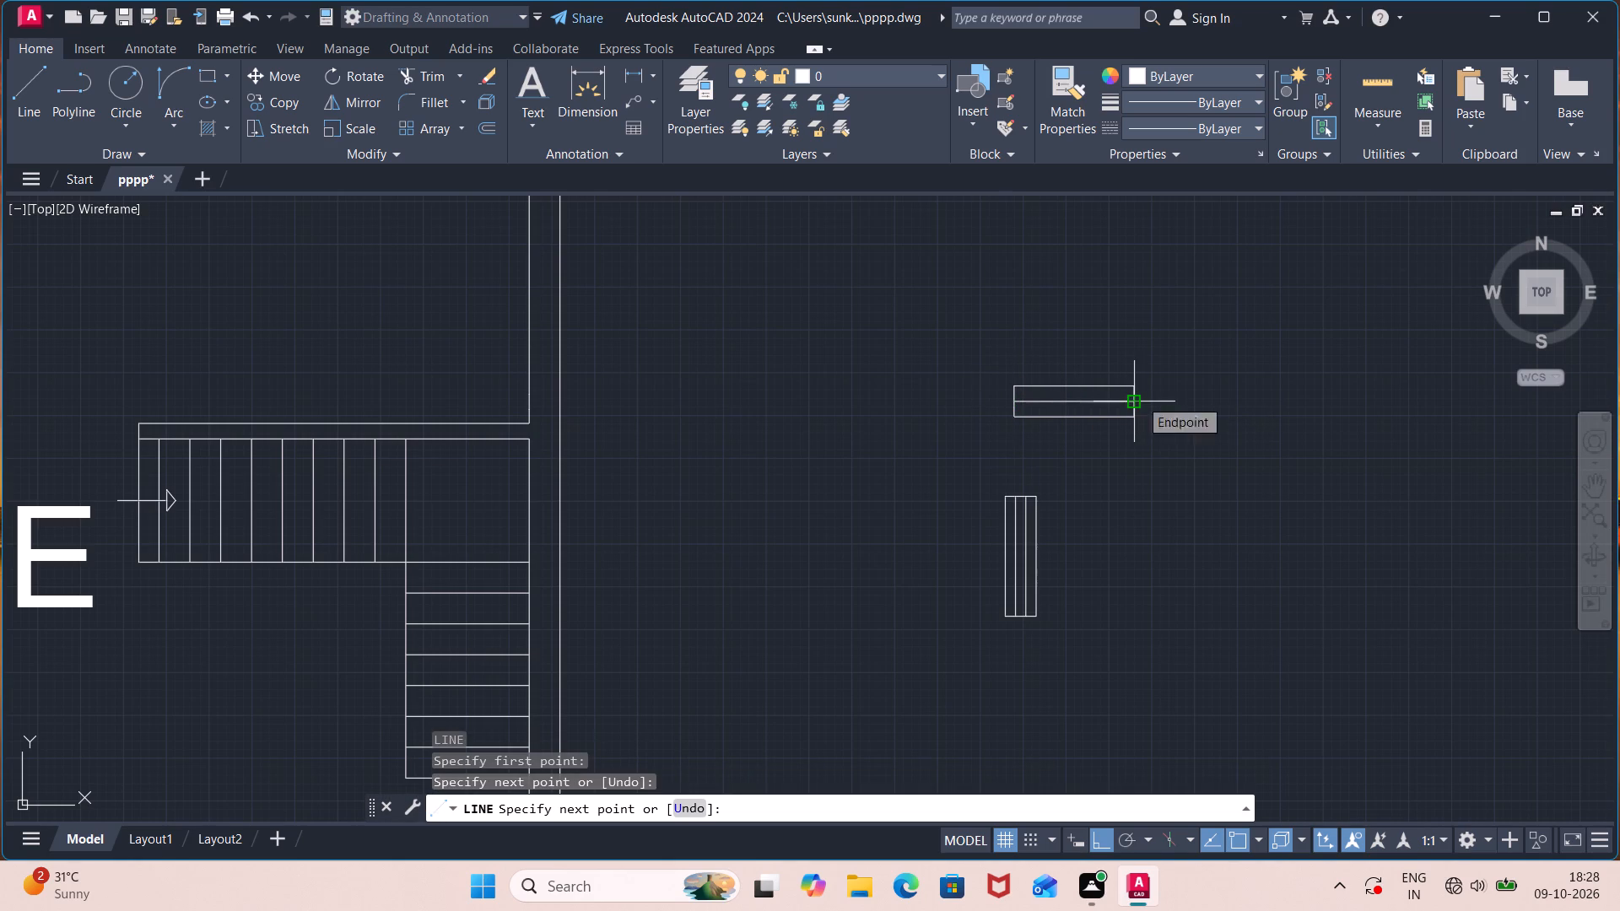
pyautogui.press('Escape')
# Offset the horizontal rectangle's centre line by 1.5" to both sides.
pyautogui.write('OFF')
pyautogui.press('Return')
pyautogui.press('2')
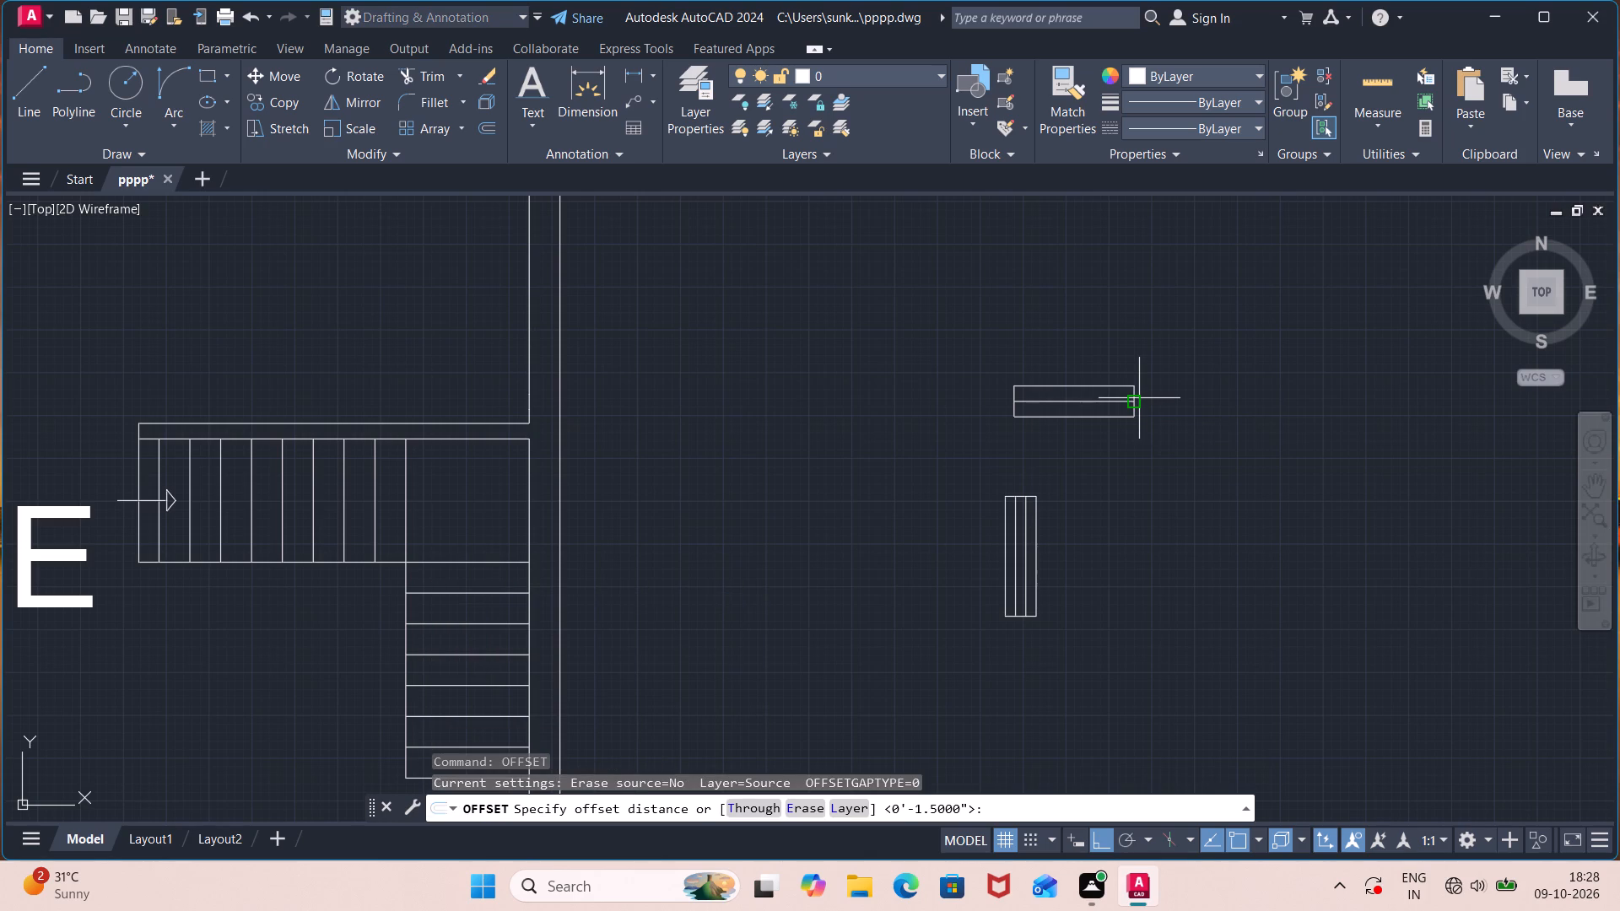
pyautogui.press('BackSpace')
pyautogui.write('1.5"')
pyautogui.press('Return')
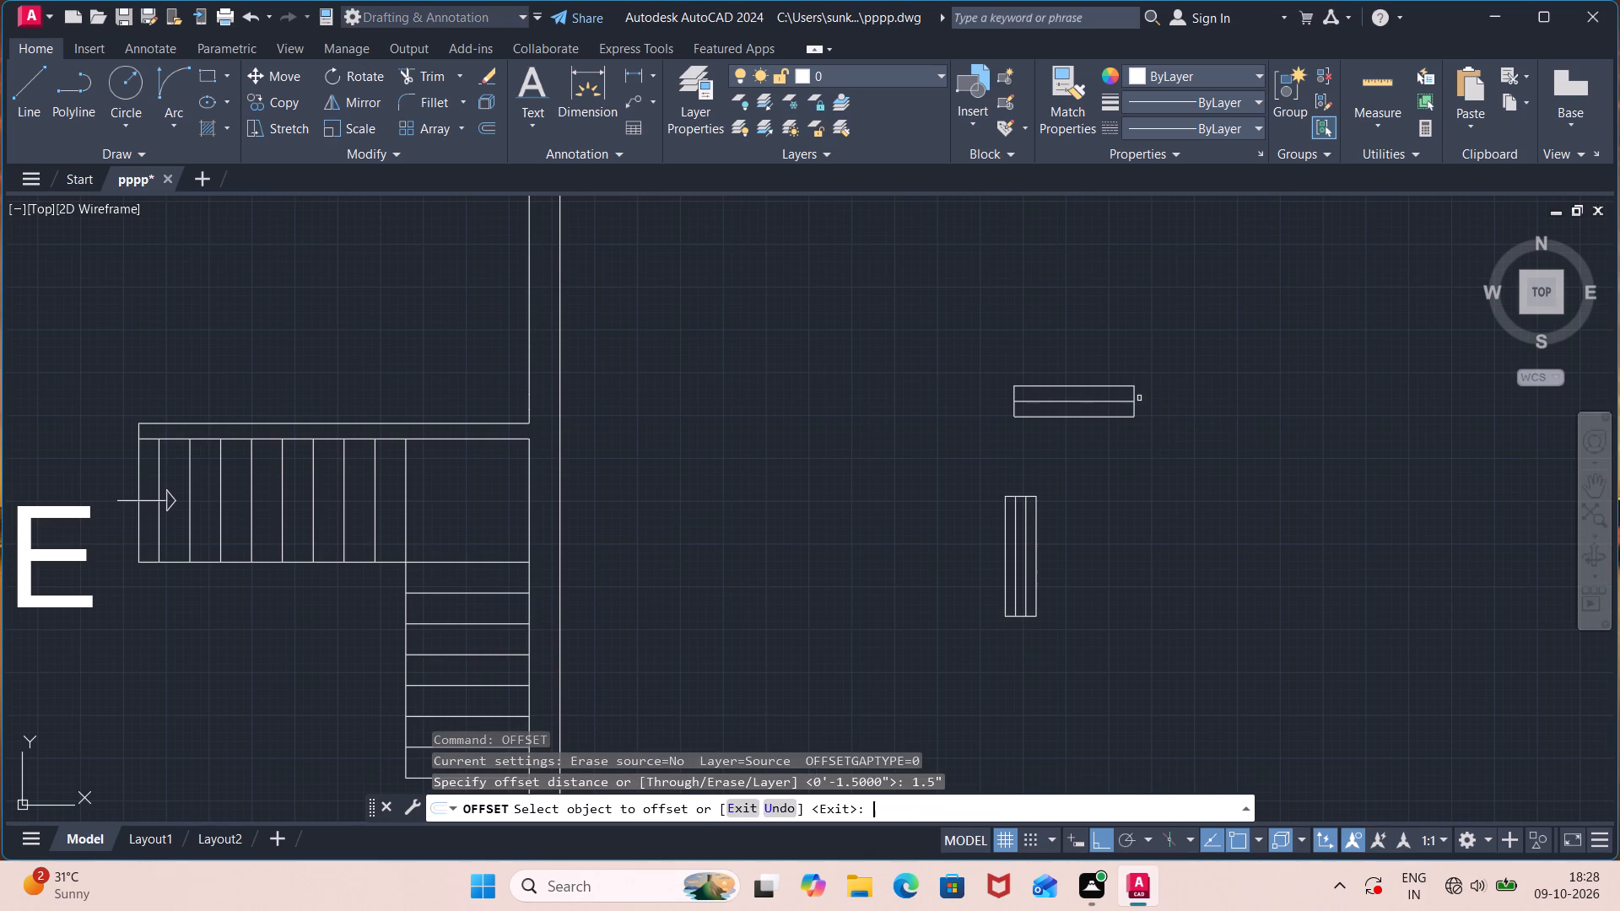
pyautogui.scroll(2, 1077, 392)
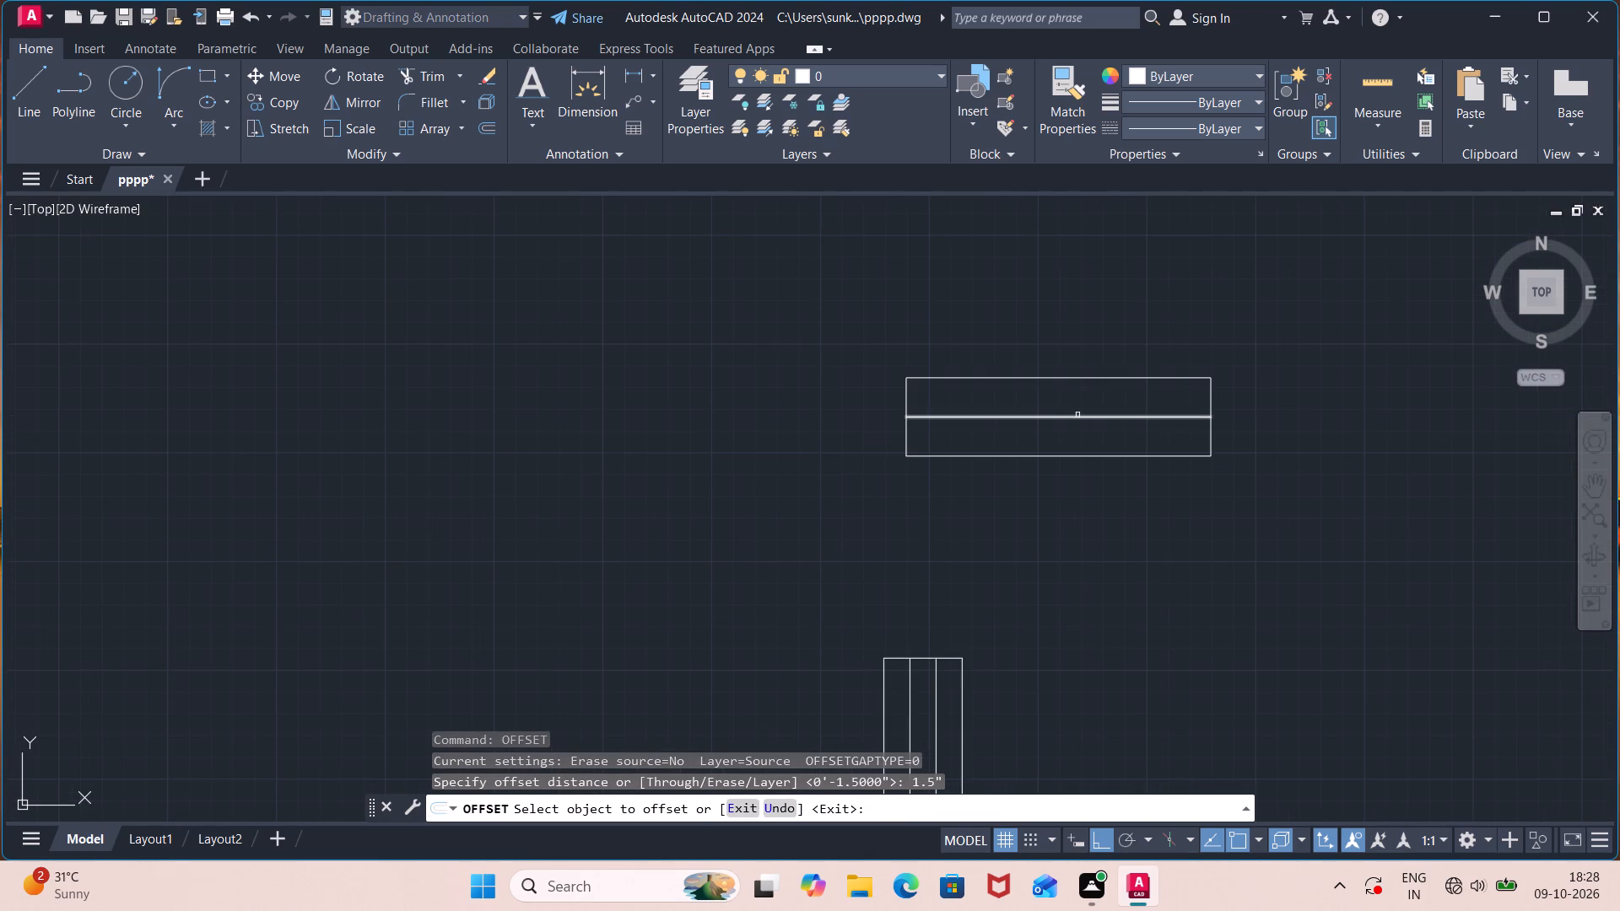
pyautogui.click(1077, 415)
pyautogui.click(1083, 391)
pyautogui.click(1083, 418)
pyautogui.click(1083, 440)
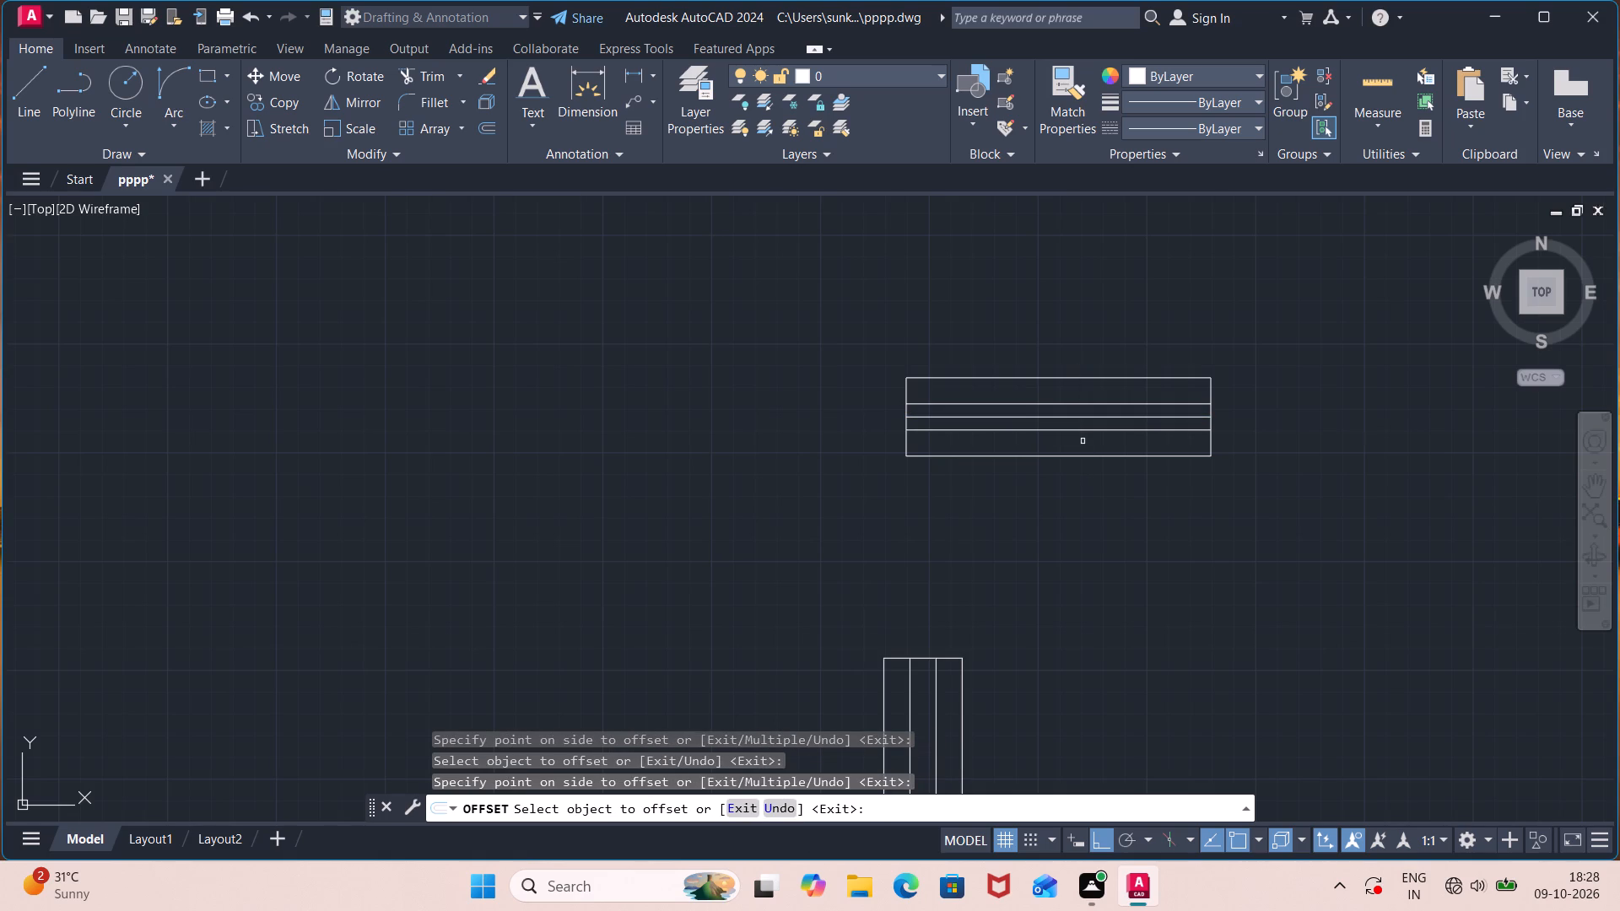
pyautogui.press('Escape')
# Delete the original centre line between the two offset lines in the horizontal rectangle.
pyautogui.click(1084, 417)
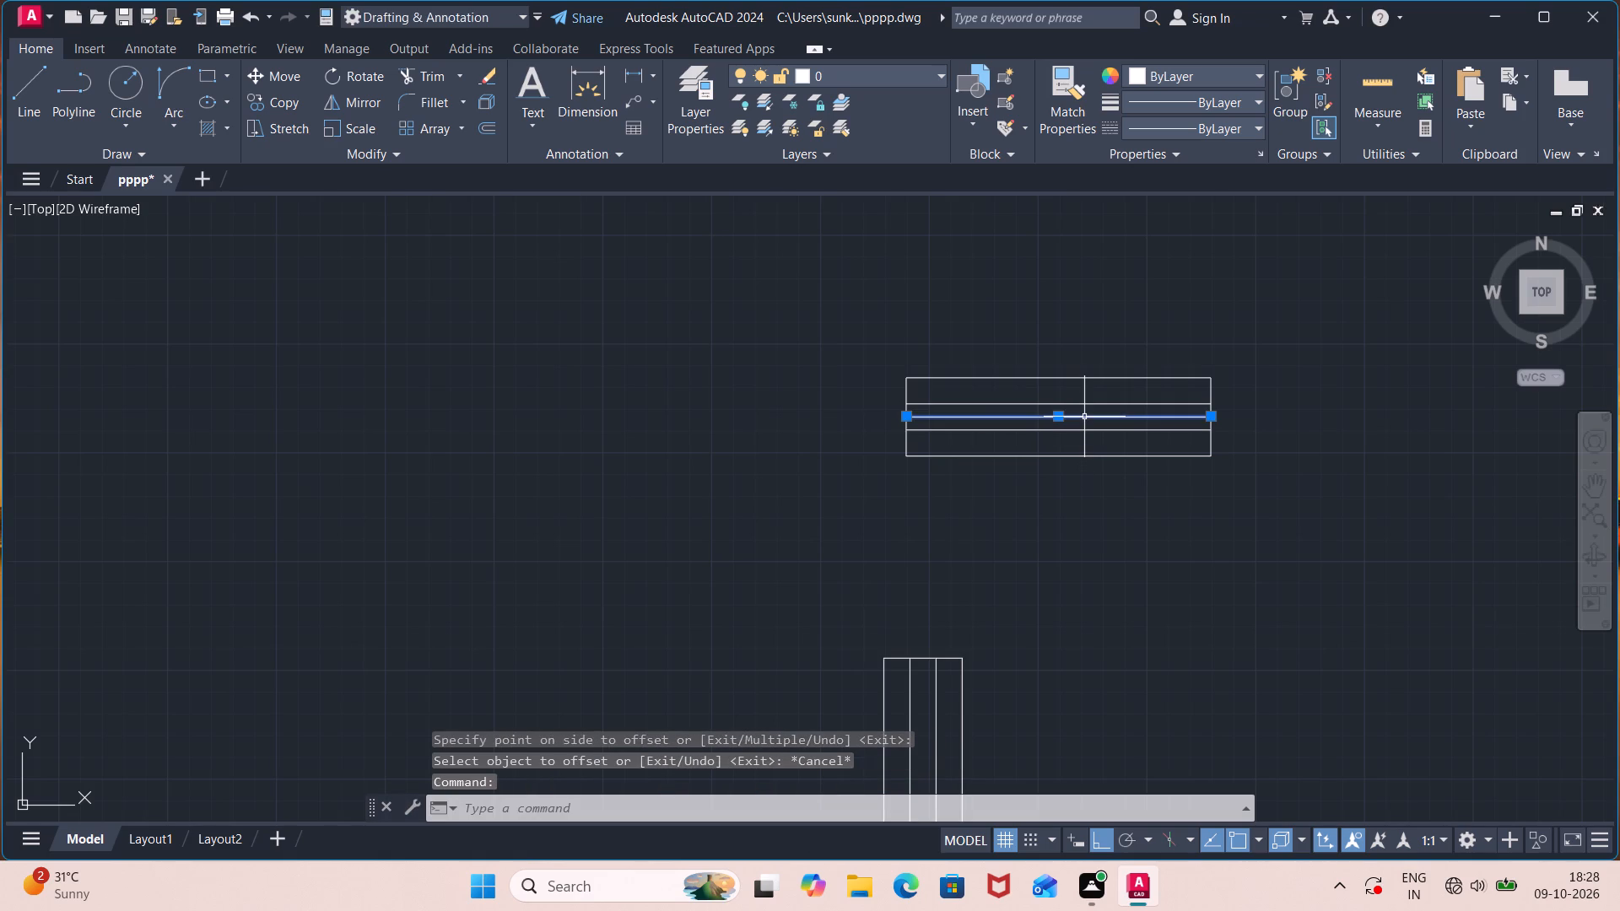
pyautogui.press('Delete')
# Draw an upright rectangle 2'6" high and 9" wide from ortho lines, east of the upright 2'11" symbol.
pyautogui.scroll(-2, 1146, 413)
pyautogui.moveTo(1242, 527); pyautogui.dragTo(879, 472, button='middle')
pyautogui.press('l')
pyautogui.press('Return')
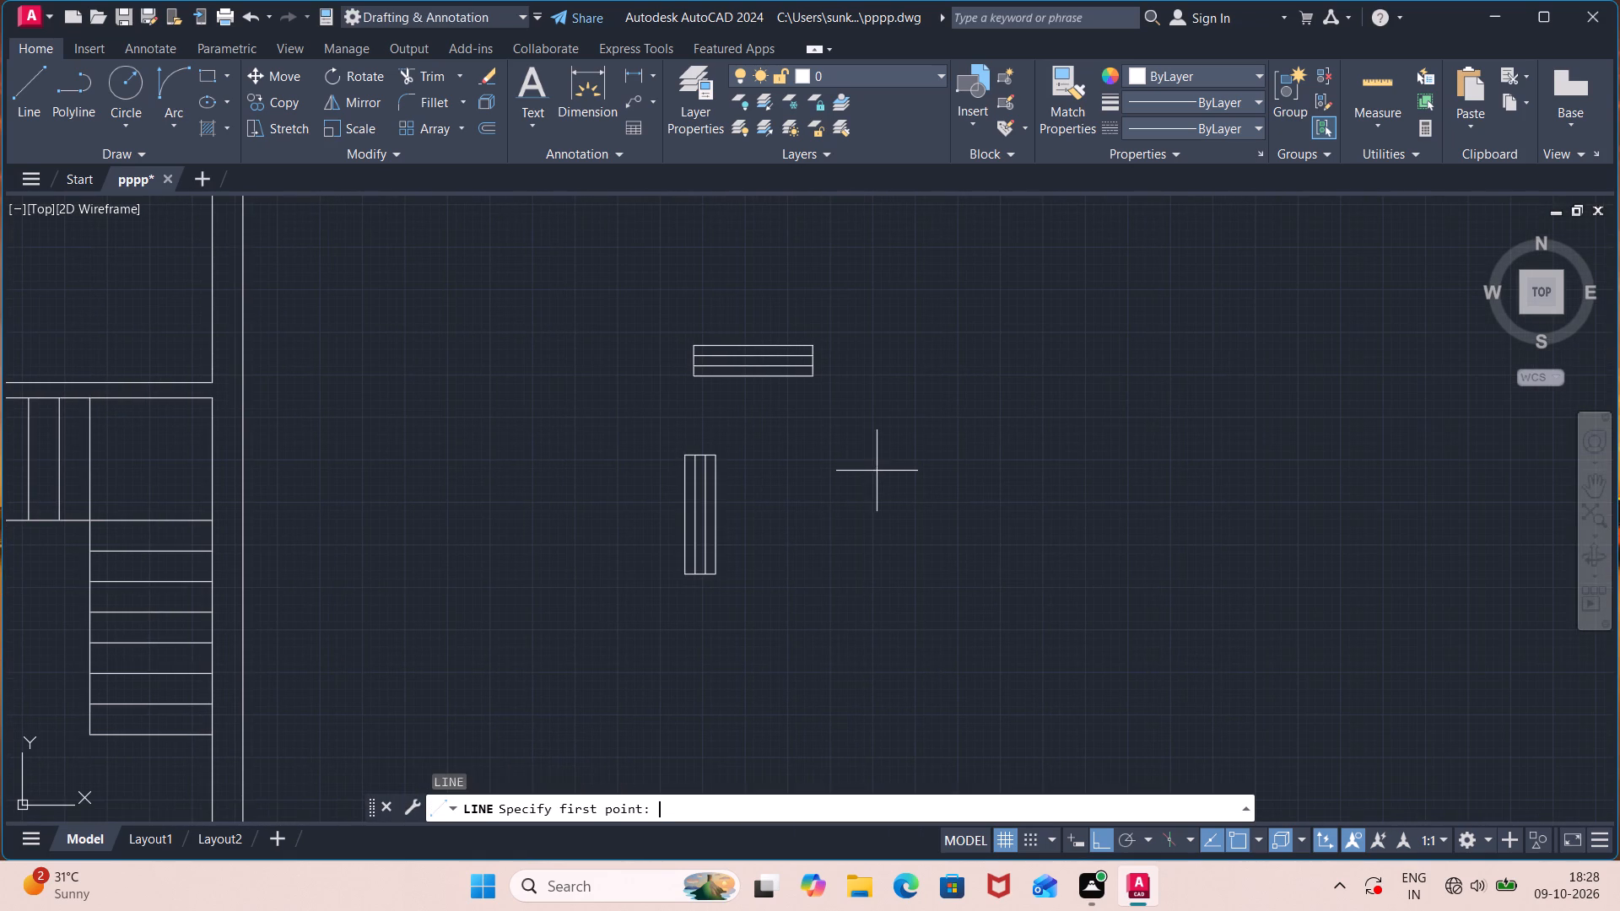
pyautogui.click(897, 562)
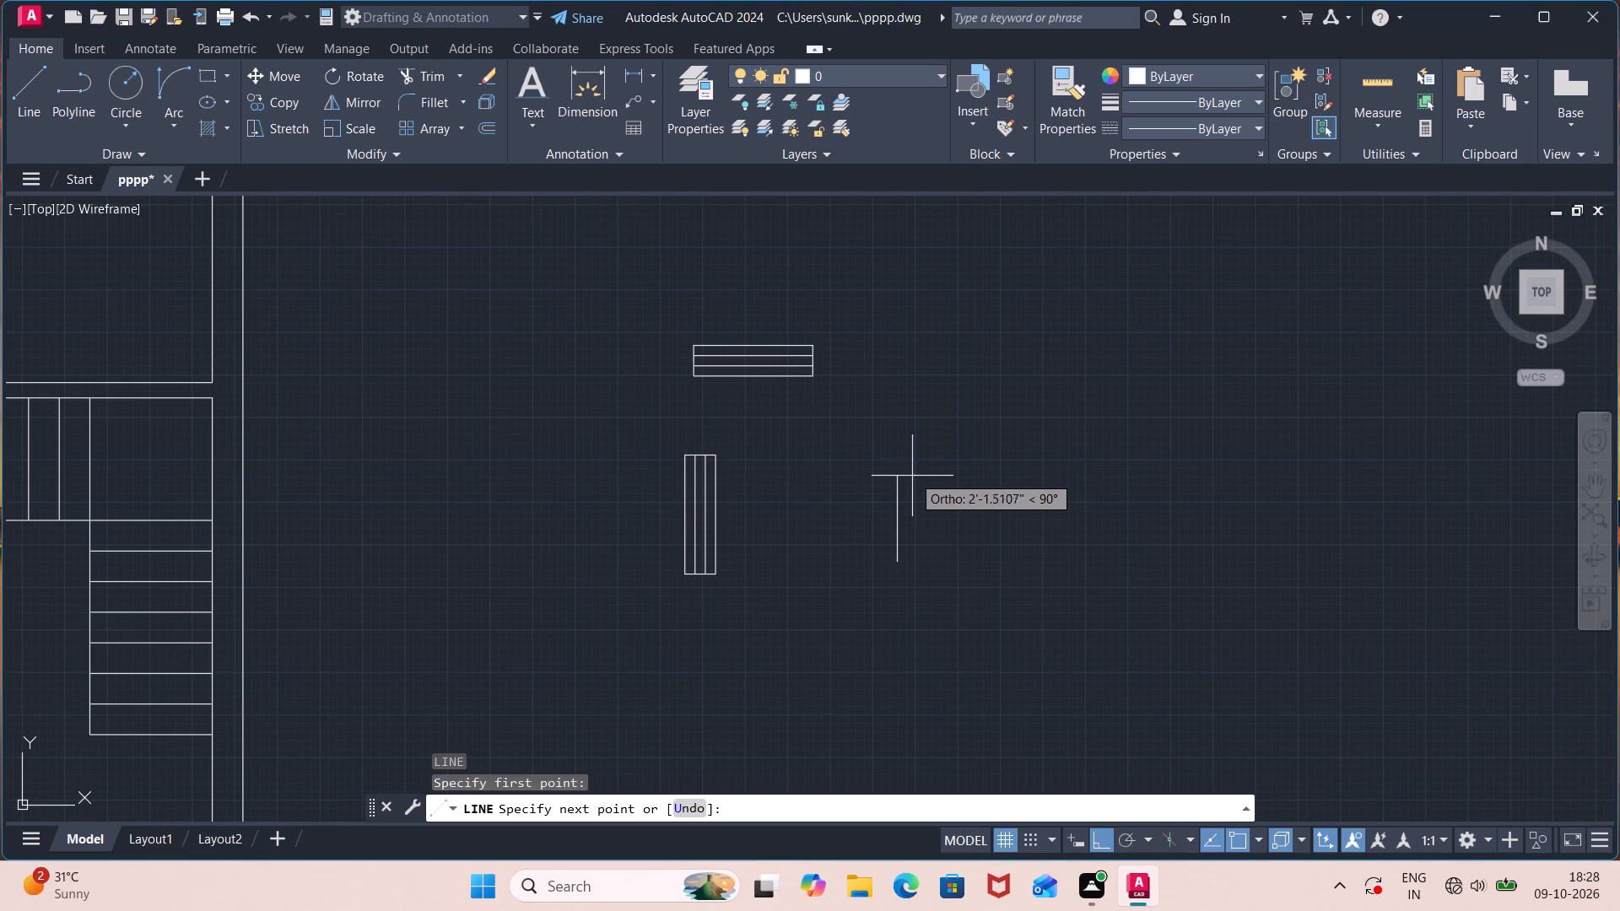
pyautogui.write("2'")
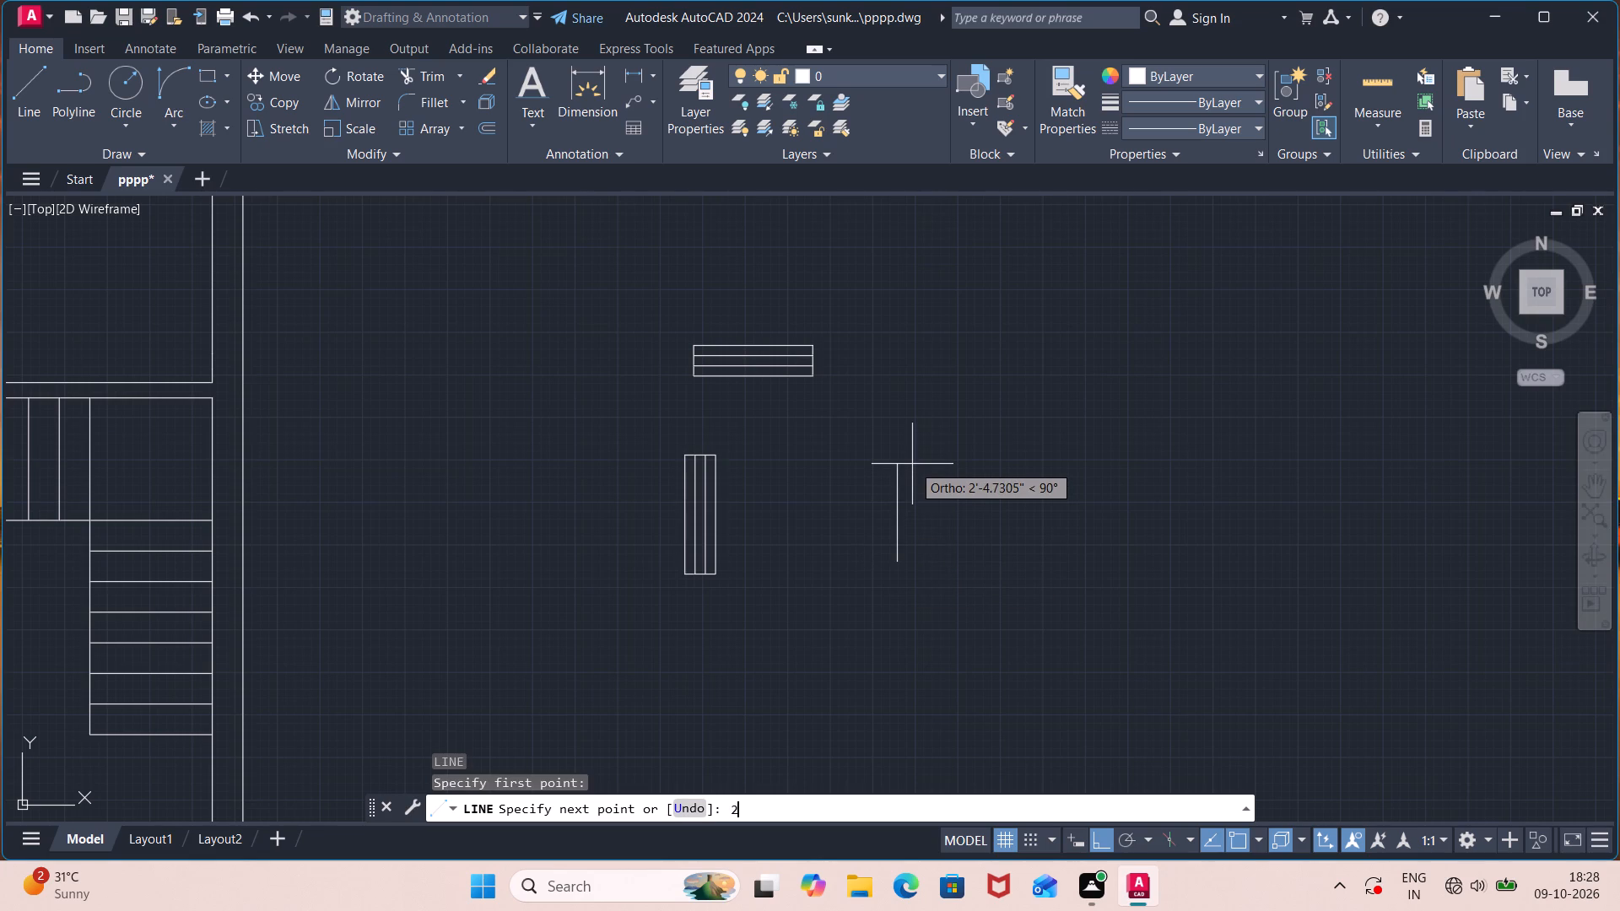
pyautogui.write('6"')
pyautogui.press('Return')
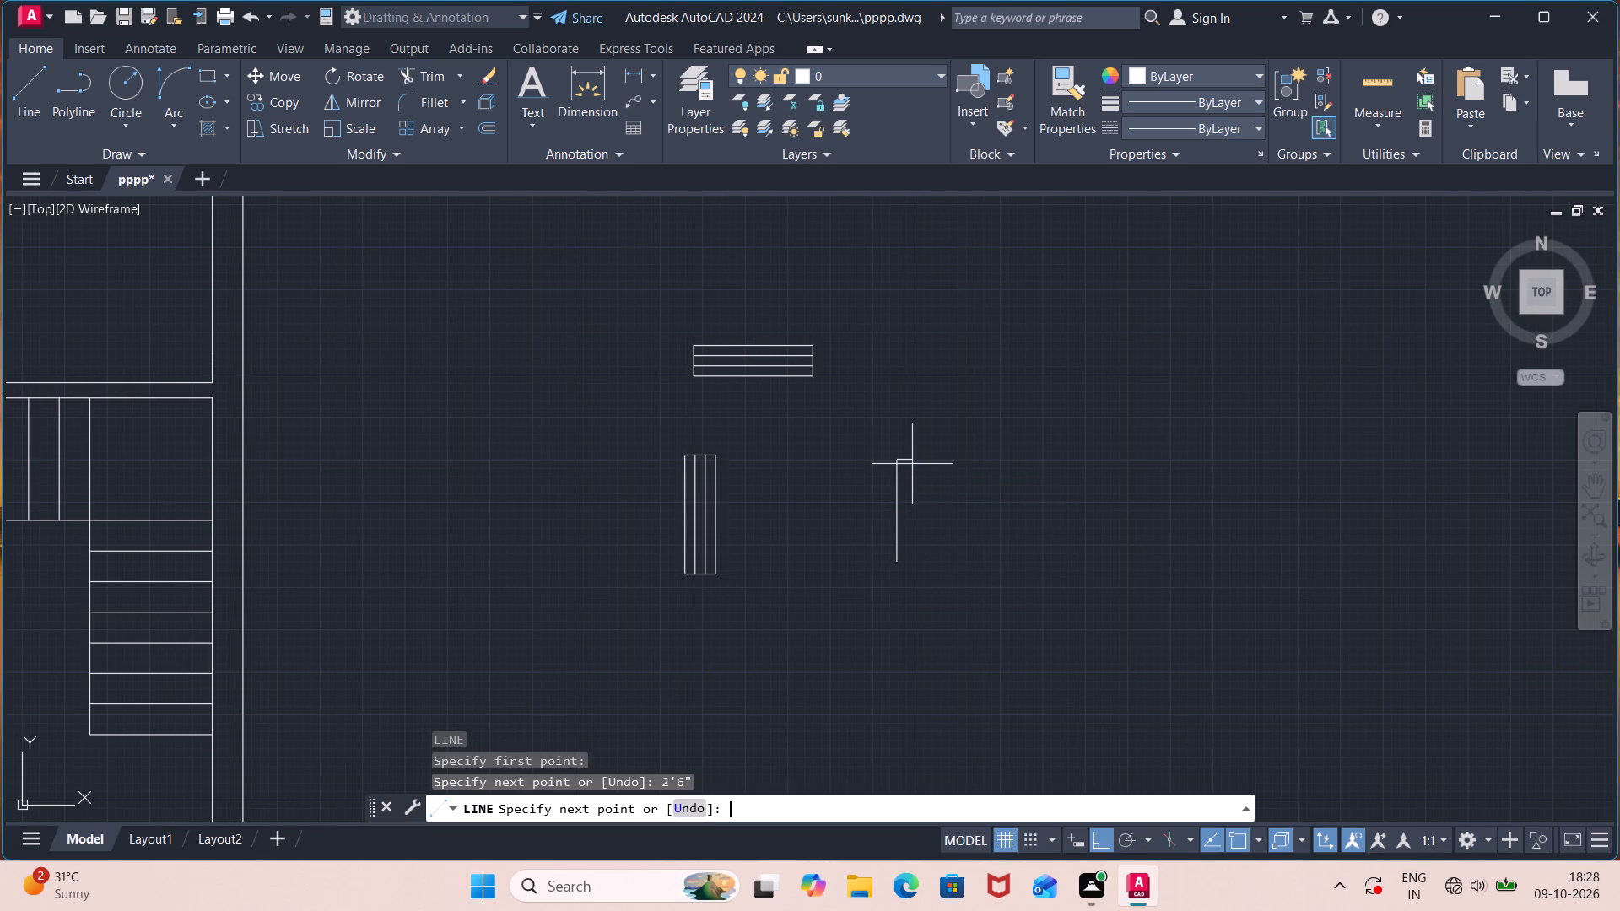
pyautogui.write('9"')
pyautogui.press('Return')
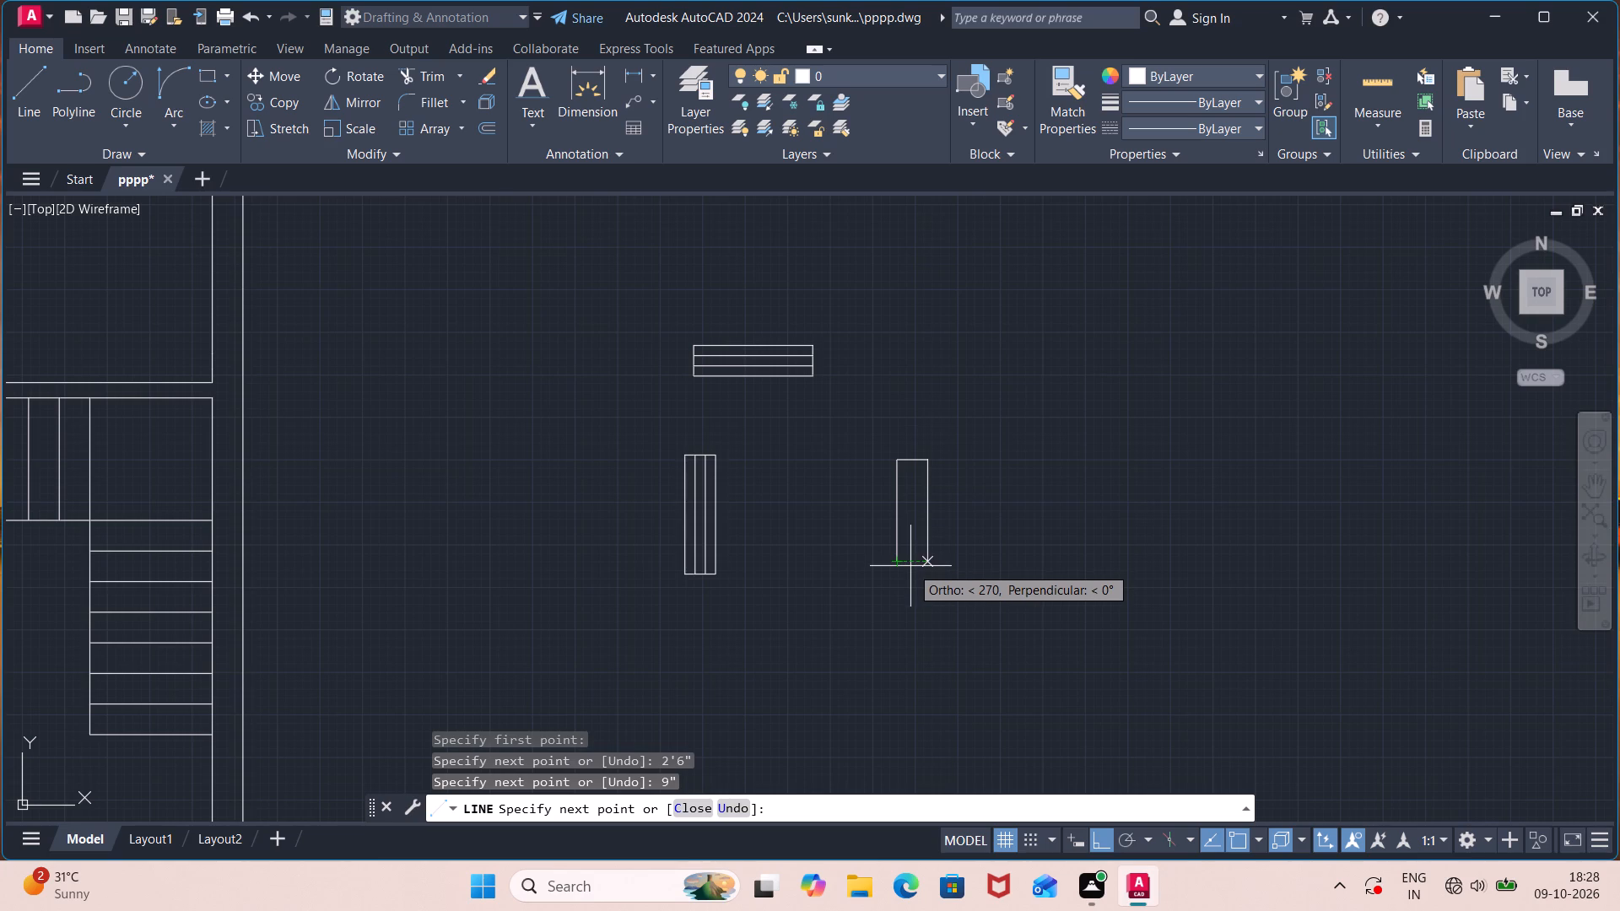
pyautogui.write('2"')
pyautogui.press('BackSpace')
pyautogui.write('\'6"')
pyautogui.press('Return')
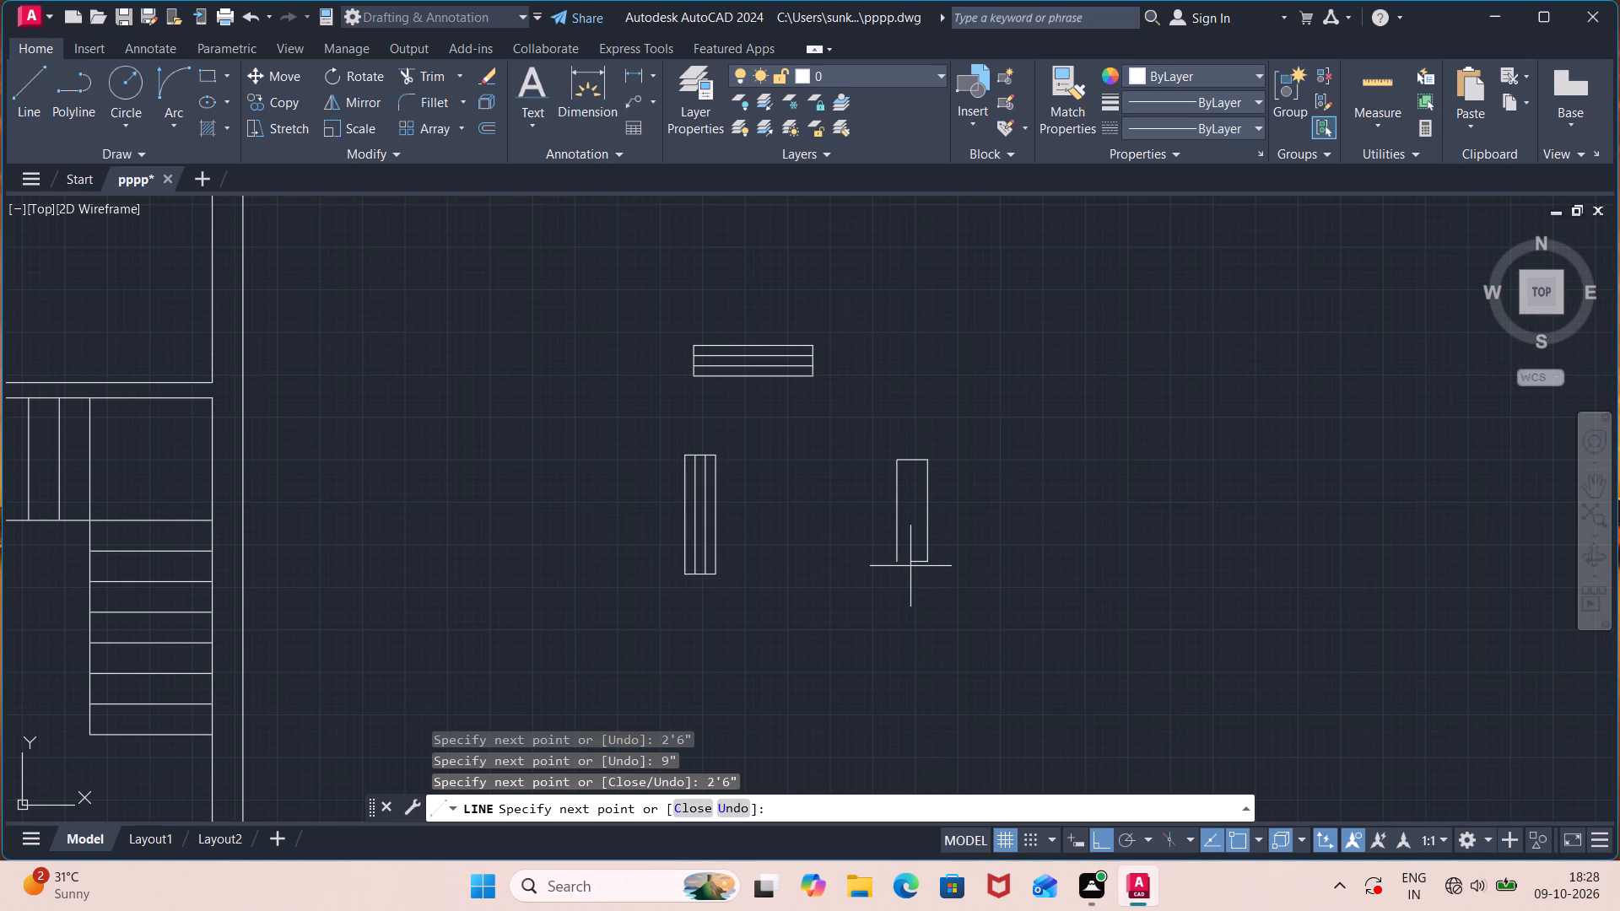
pyautogui.click(892, 560)
pyautogui.press('Escape')
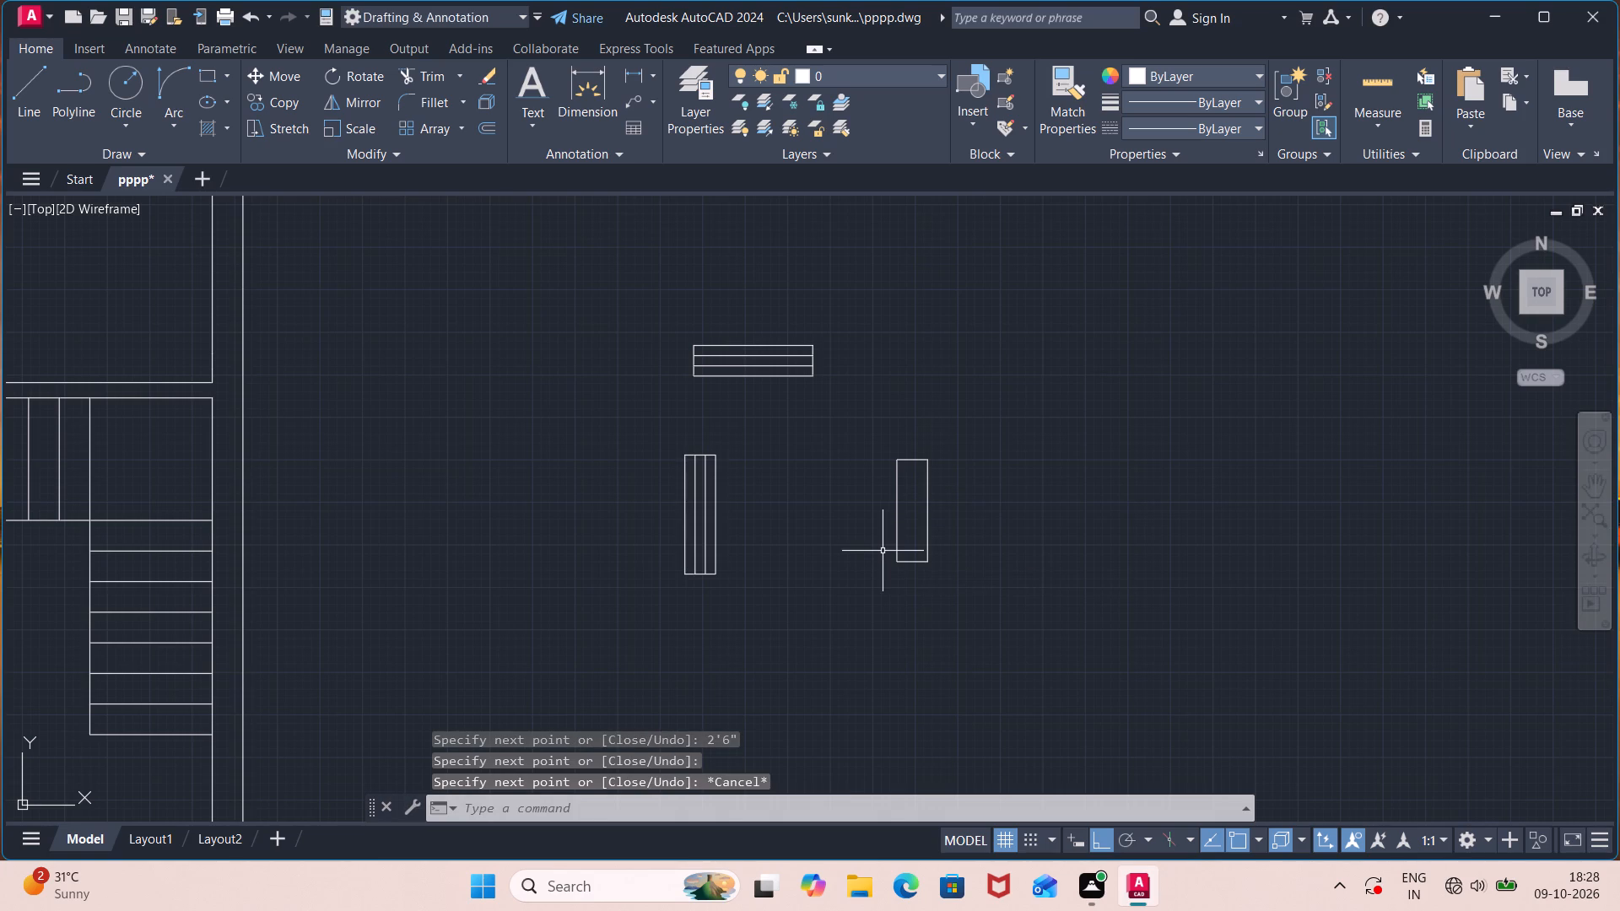
# Draw a vertical centre line through the 2'6" rectangle, from the midpoint of its bottom edge to its top edge.
pyautogui.press('l')
pyautogui.press('Return')
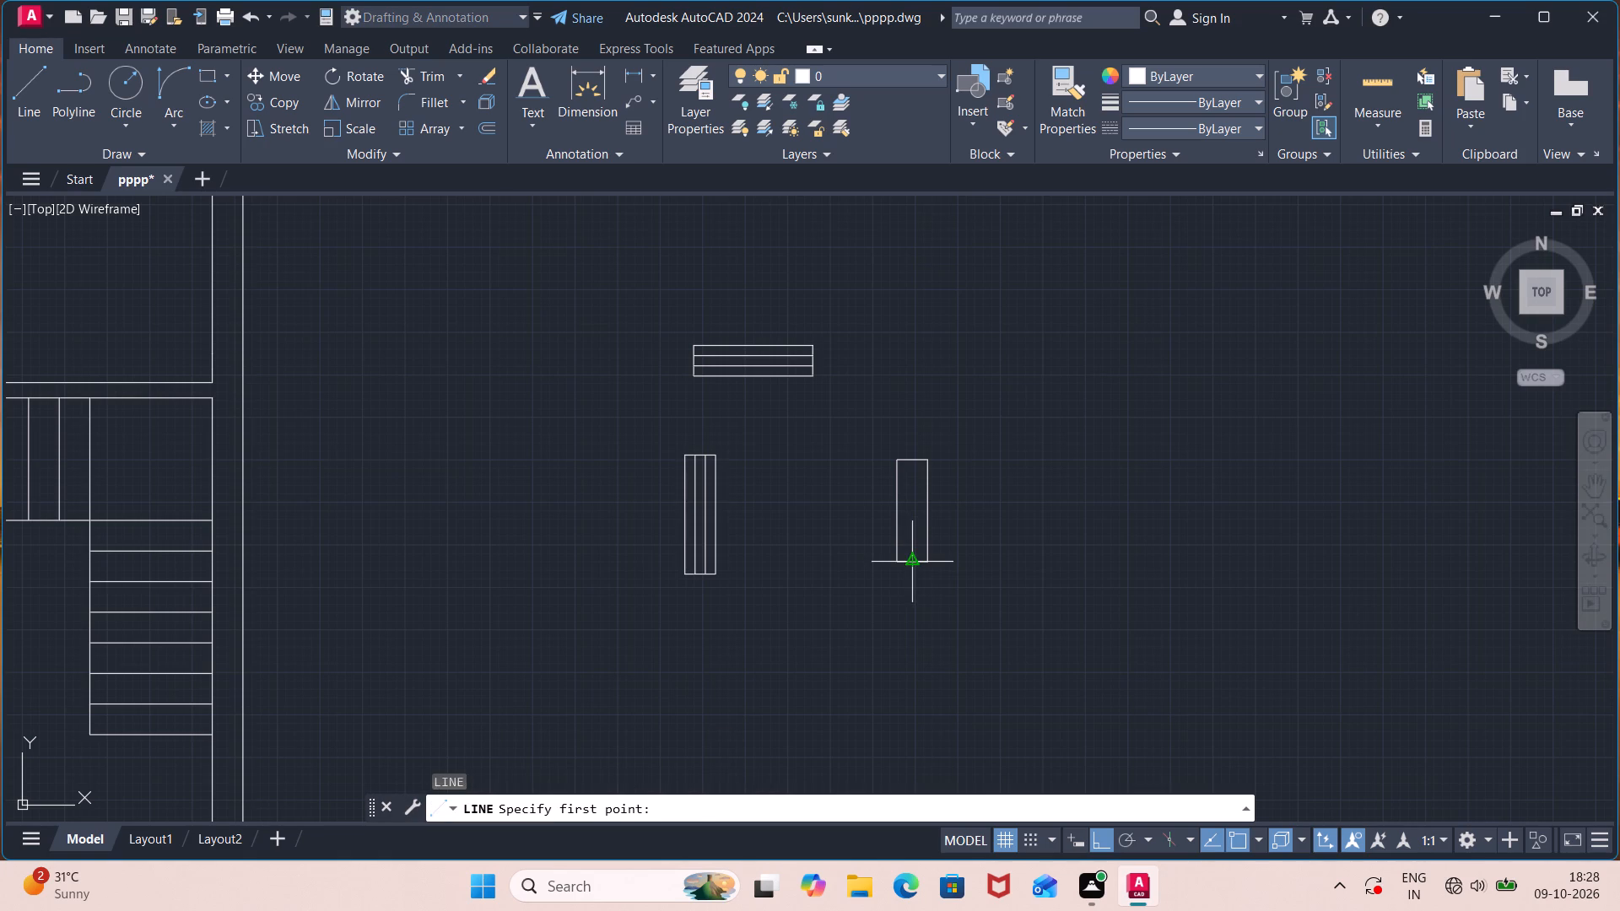
pyautogui.click(918, 558)
pyautogui.click(917, 461)
pyautogui.press('Escape')
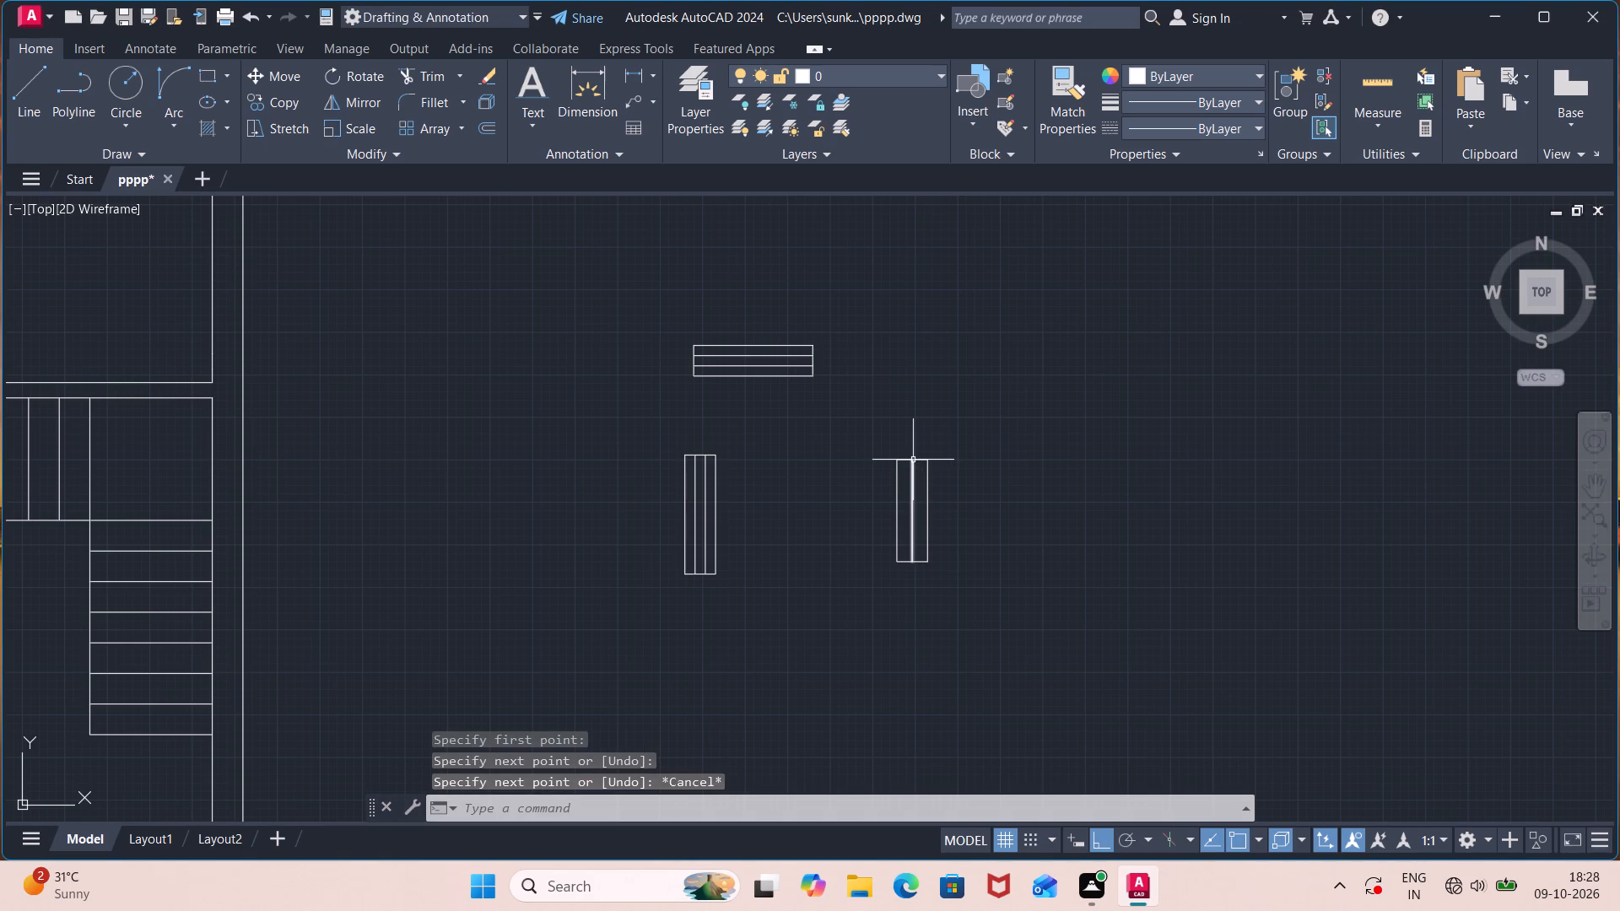
# Offset the 2'6" rectangle's vertical centre line by 1.5" to both sides.
pyautogui.write('OFF')
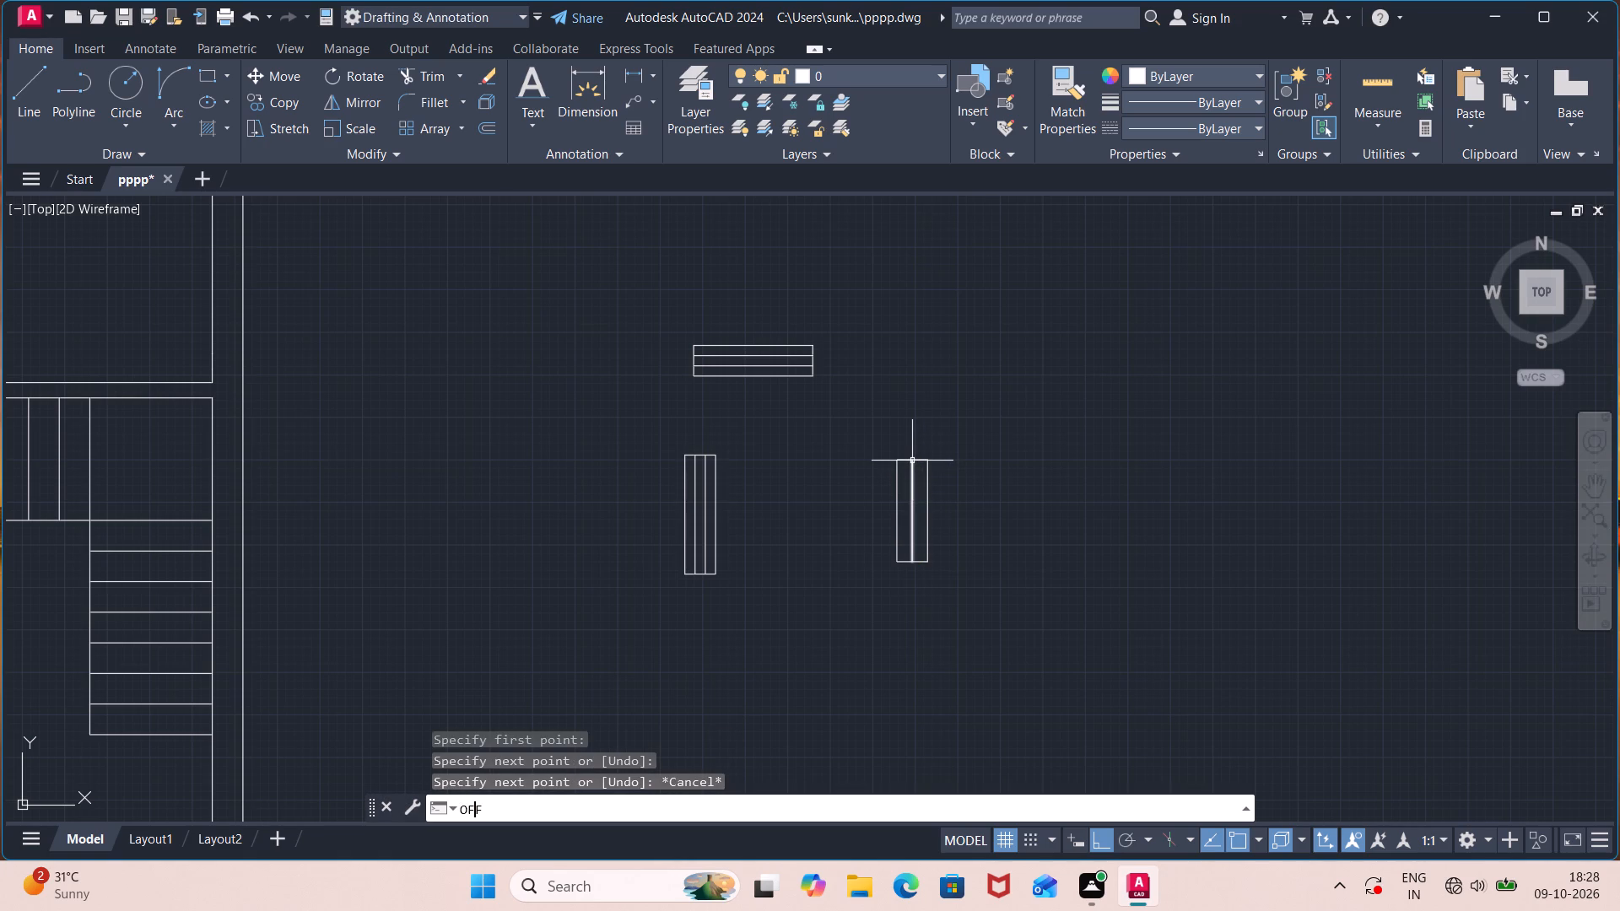
pyautogui.press('Return')
pyautogui.write('1.5"')
pyautogui.press('Return')
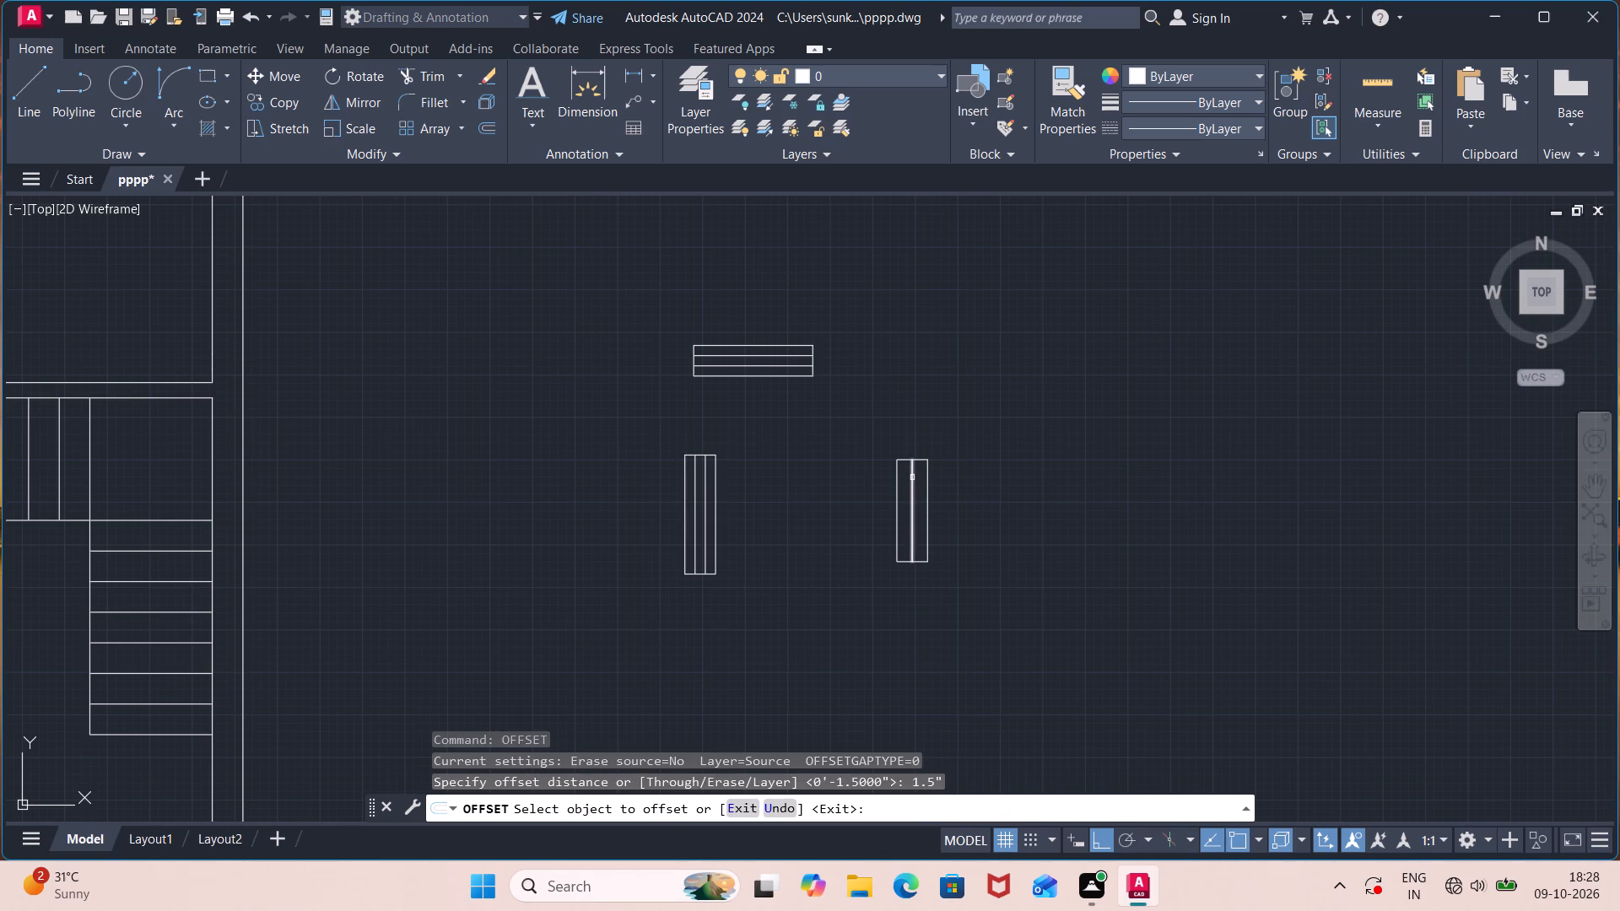
pyautogui.click(912, 477)
pyautogui.click(908, 488)
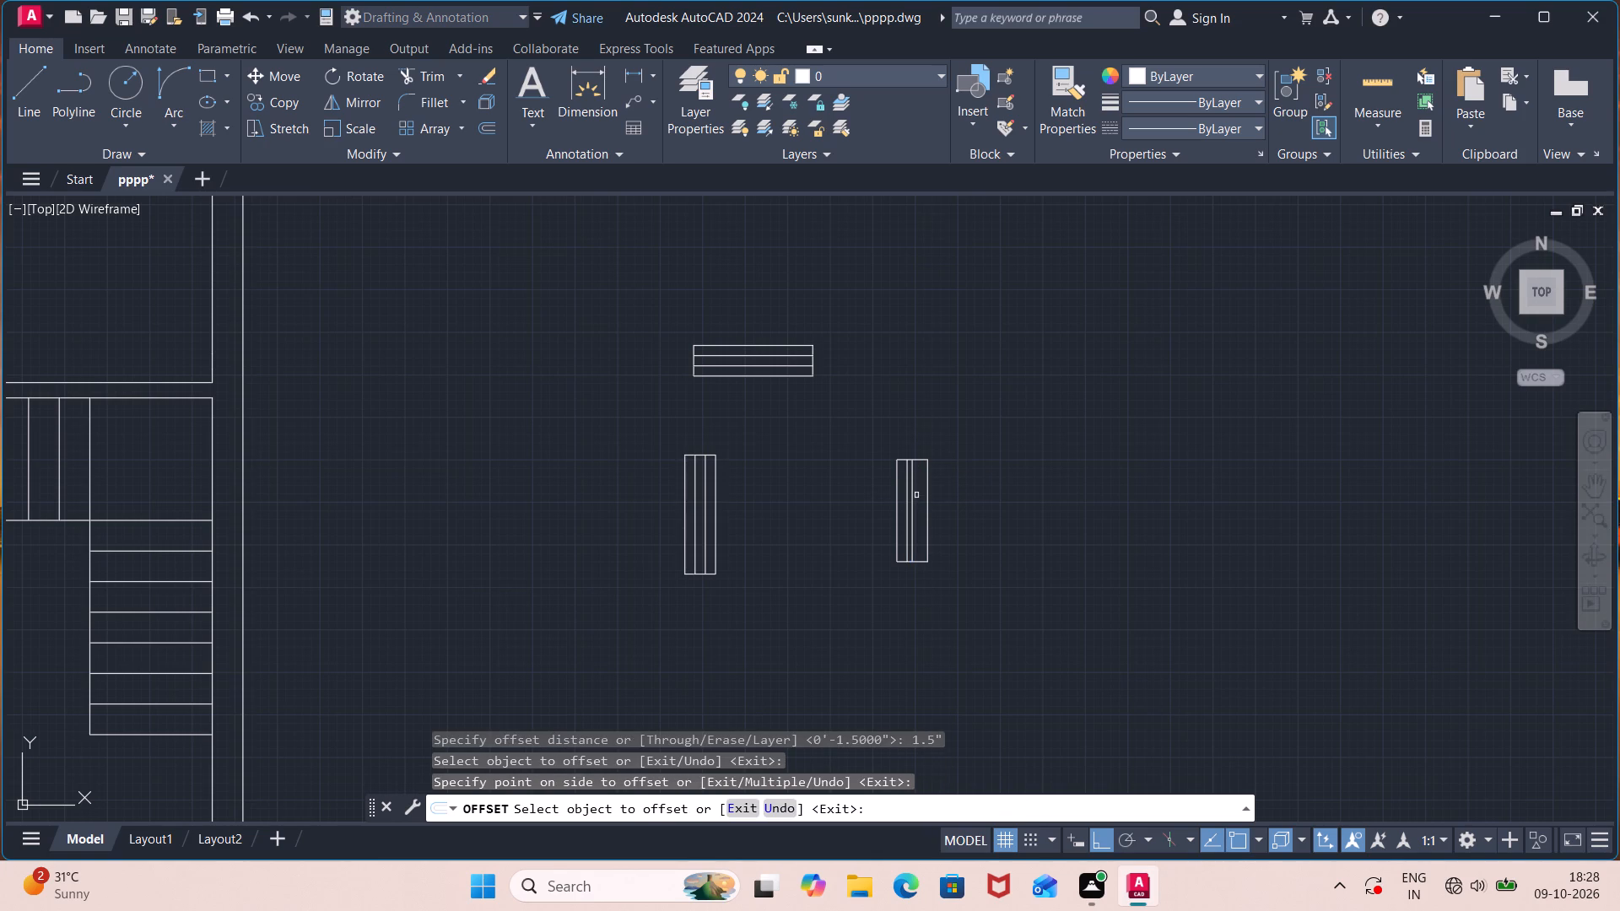
pyautogui.click(911, 504)
pyautogui.click(926, 503)
pyautogui.scroll(1, 926, 503)
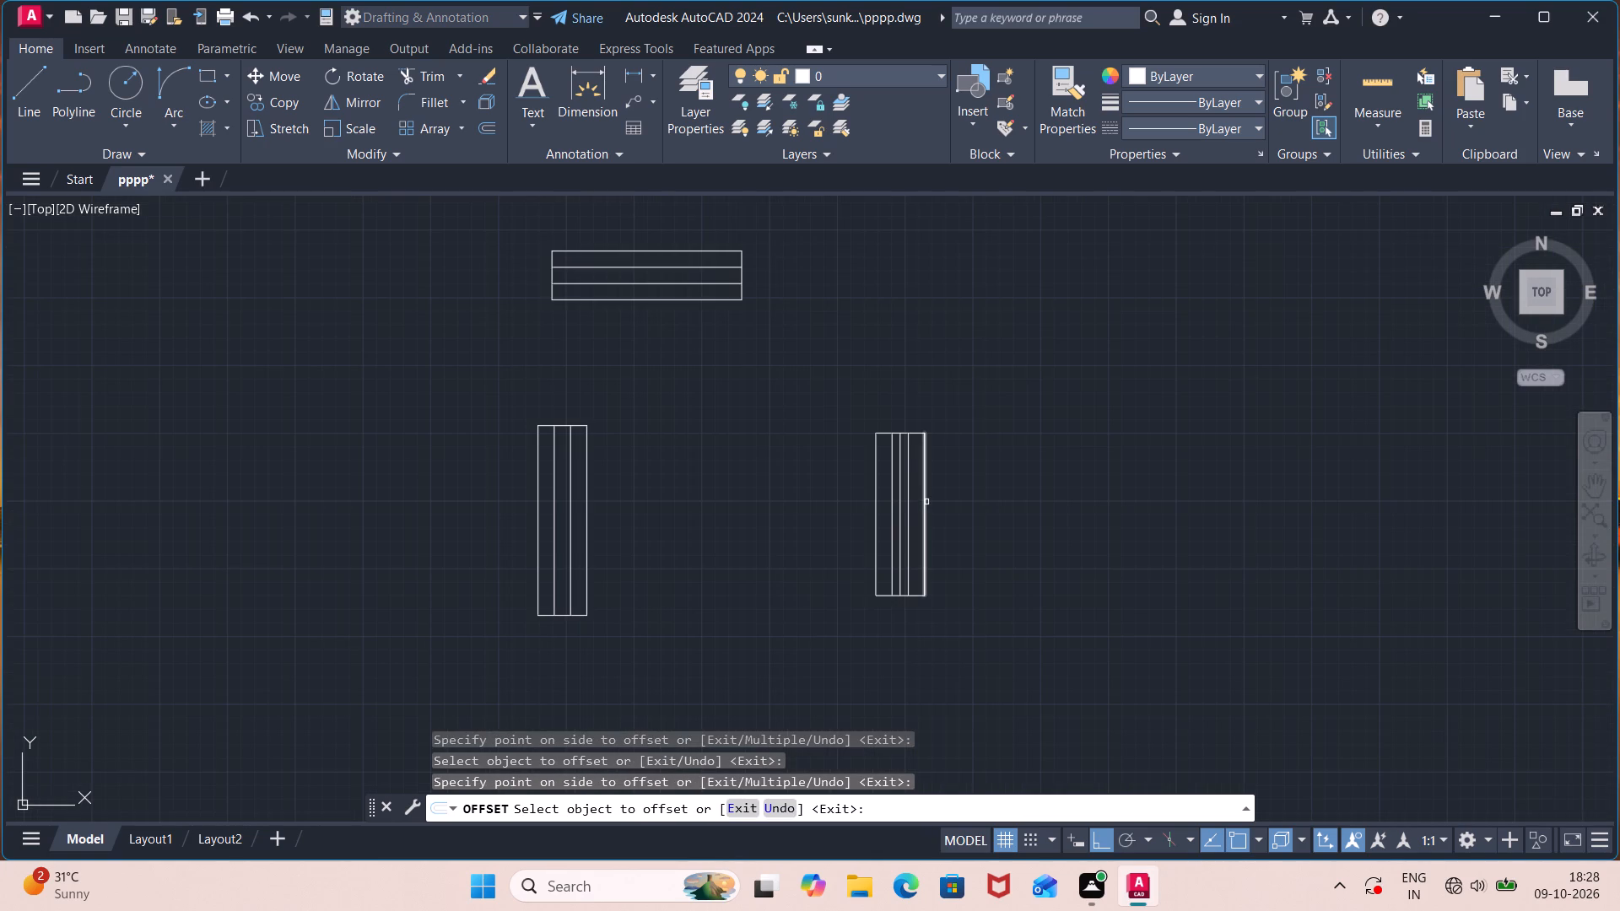
pyautogui.press('Escape')
# Delete the original centre line between the two offset lines in the upright 2'6" rectangle.
pyautogui.click(904, 503)
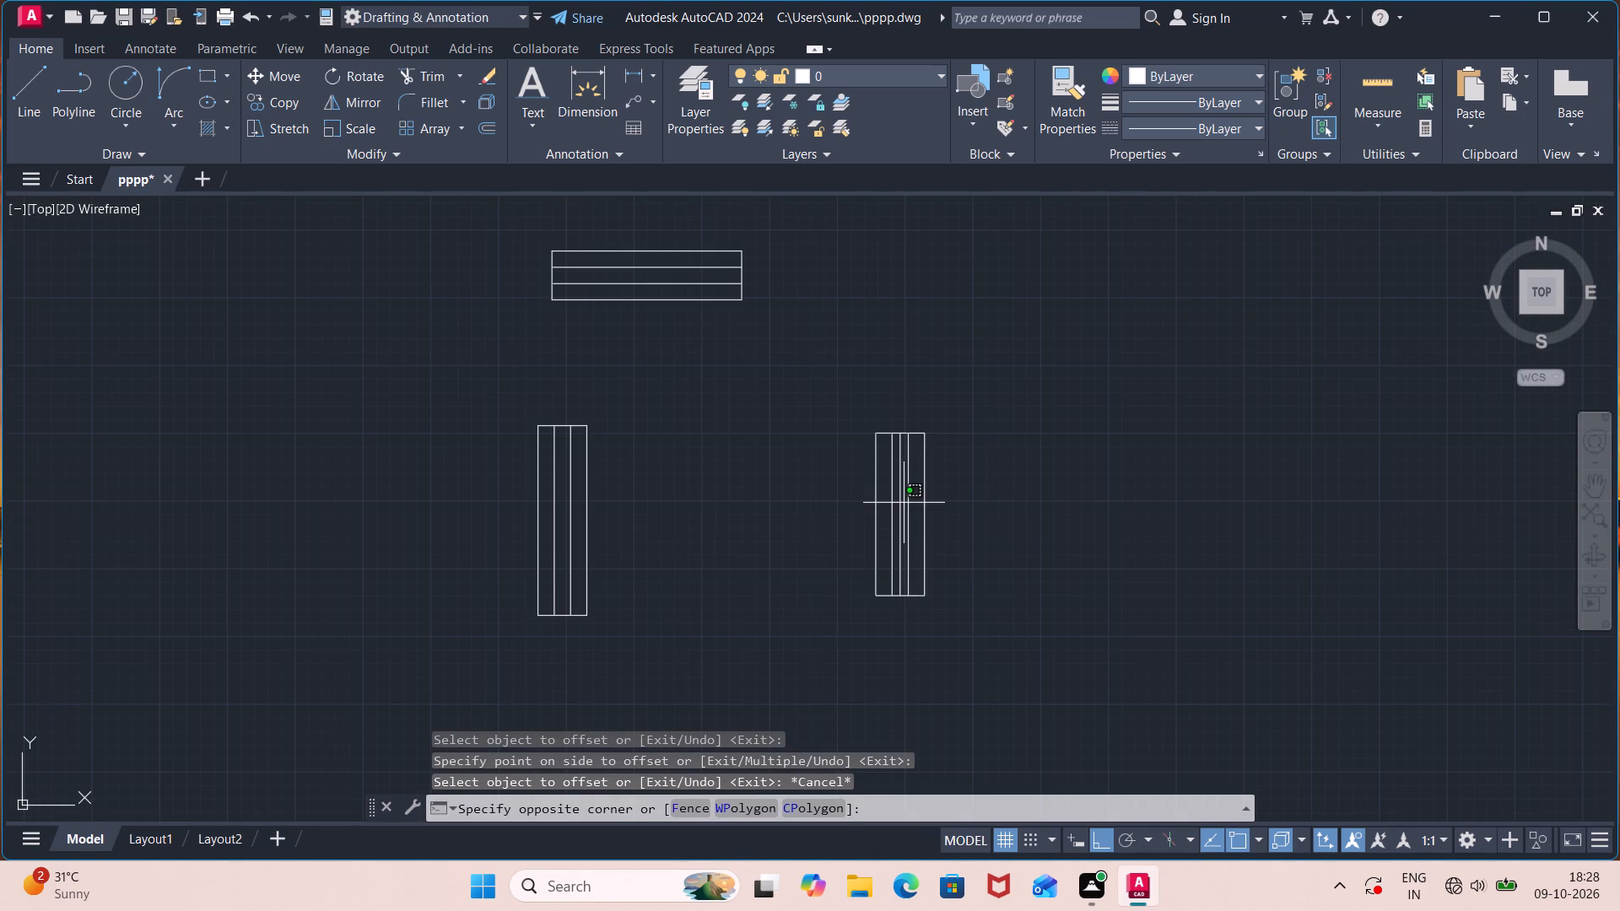
pyautogui.press('Escape')
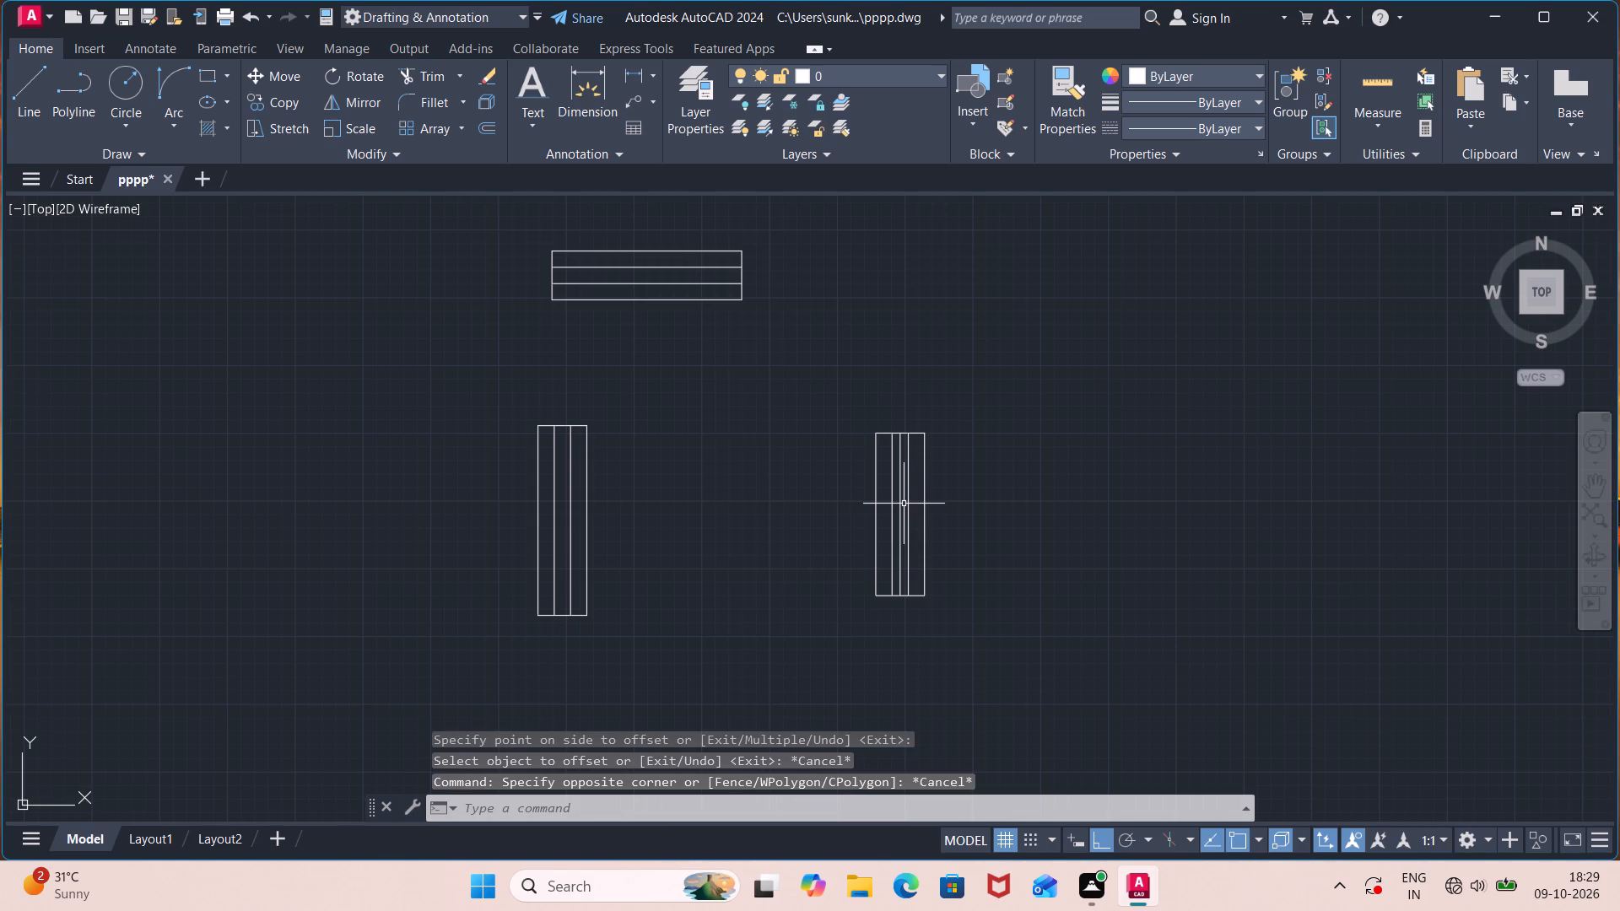
pyautogui.click(901, 509)
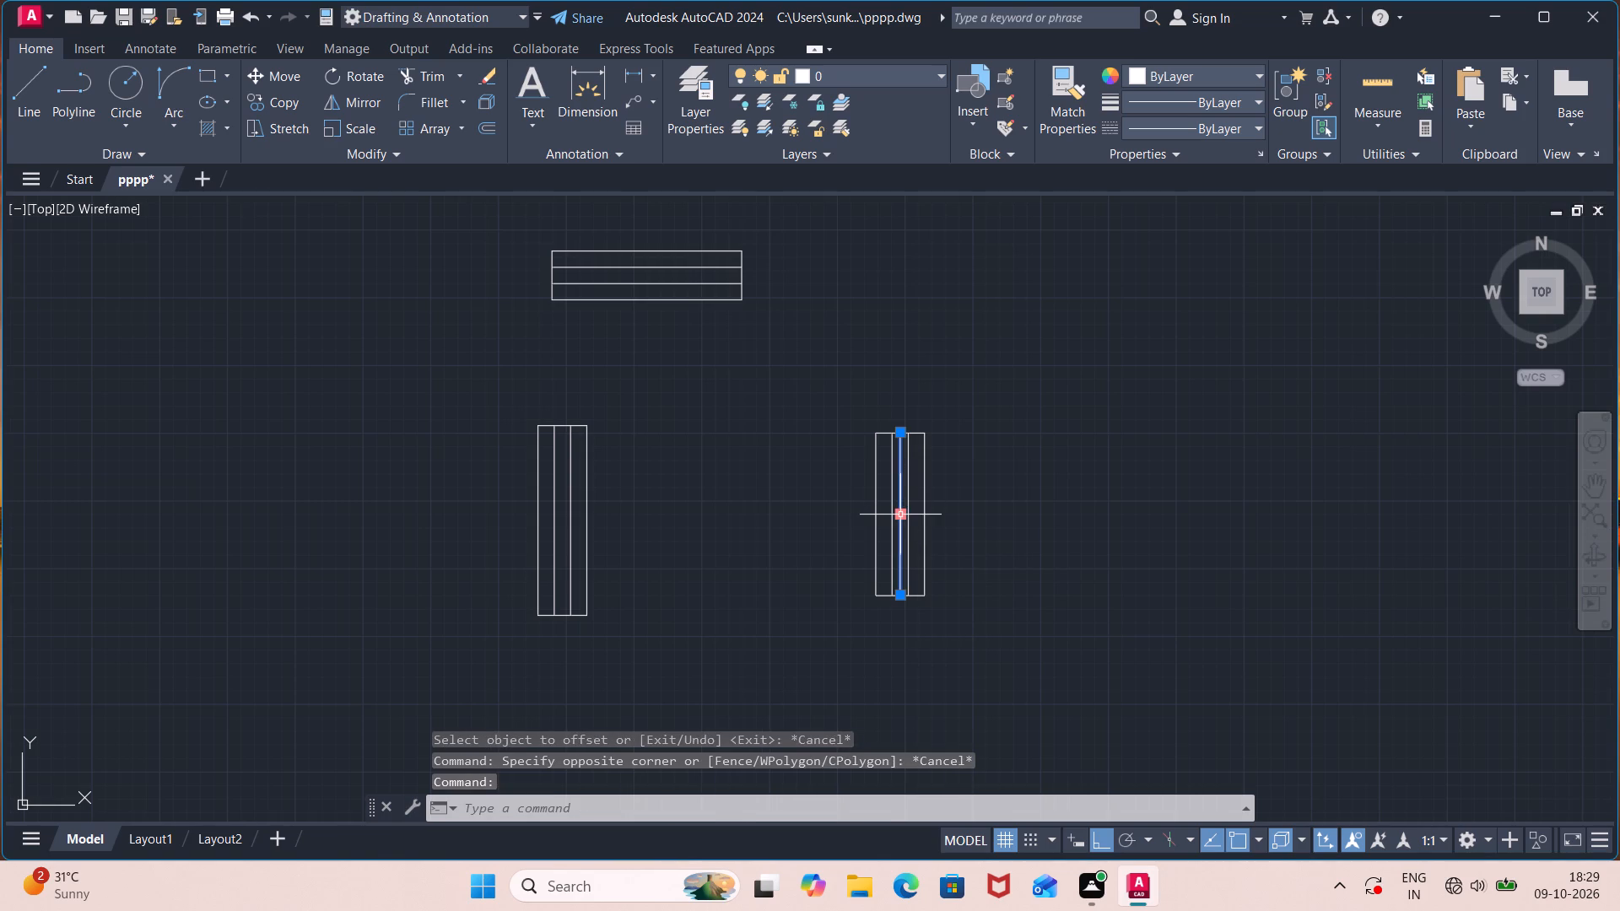
pyautogui.press('Delete')
# Draw a horizontal rectangle 2'6" long and 9" high from ortho lines, north of the upright 2'6" symbol.
pyautogui.moveTo(908, 328); pyautogui.dragTo(851, 399, button='middle')
pyautogui.press('l')
pyautogui.press('Return')
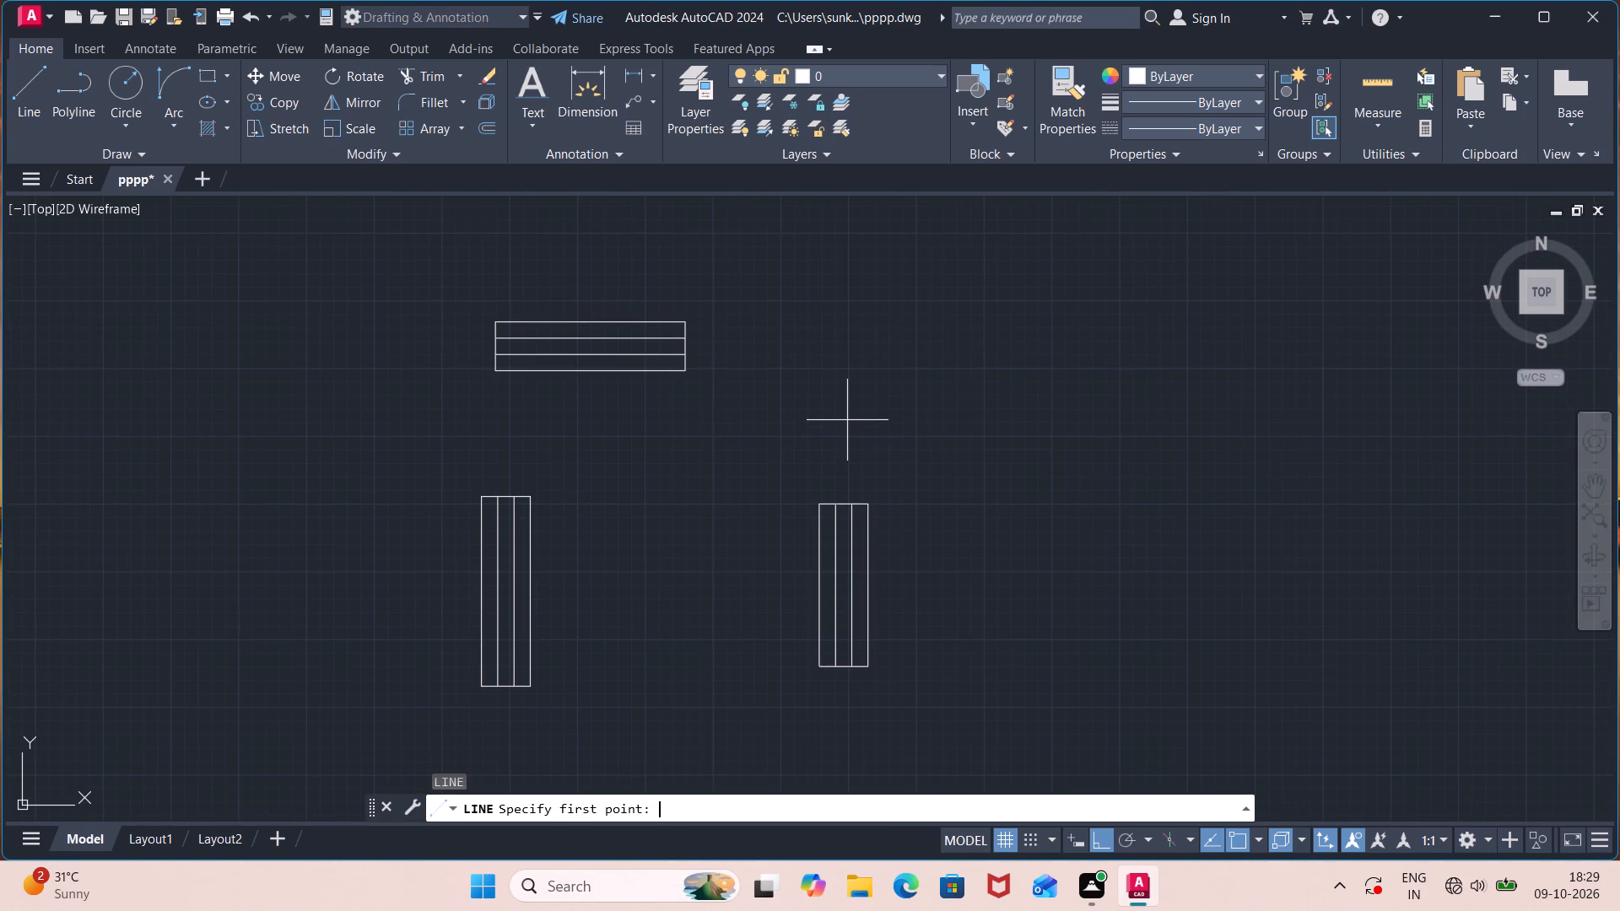
pyautogui.click(819, 391)
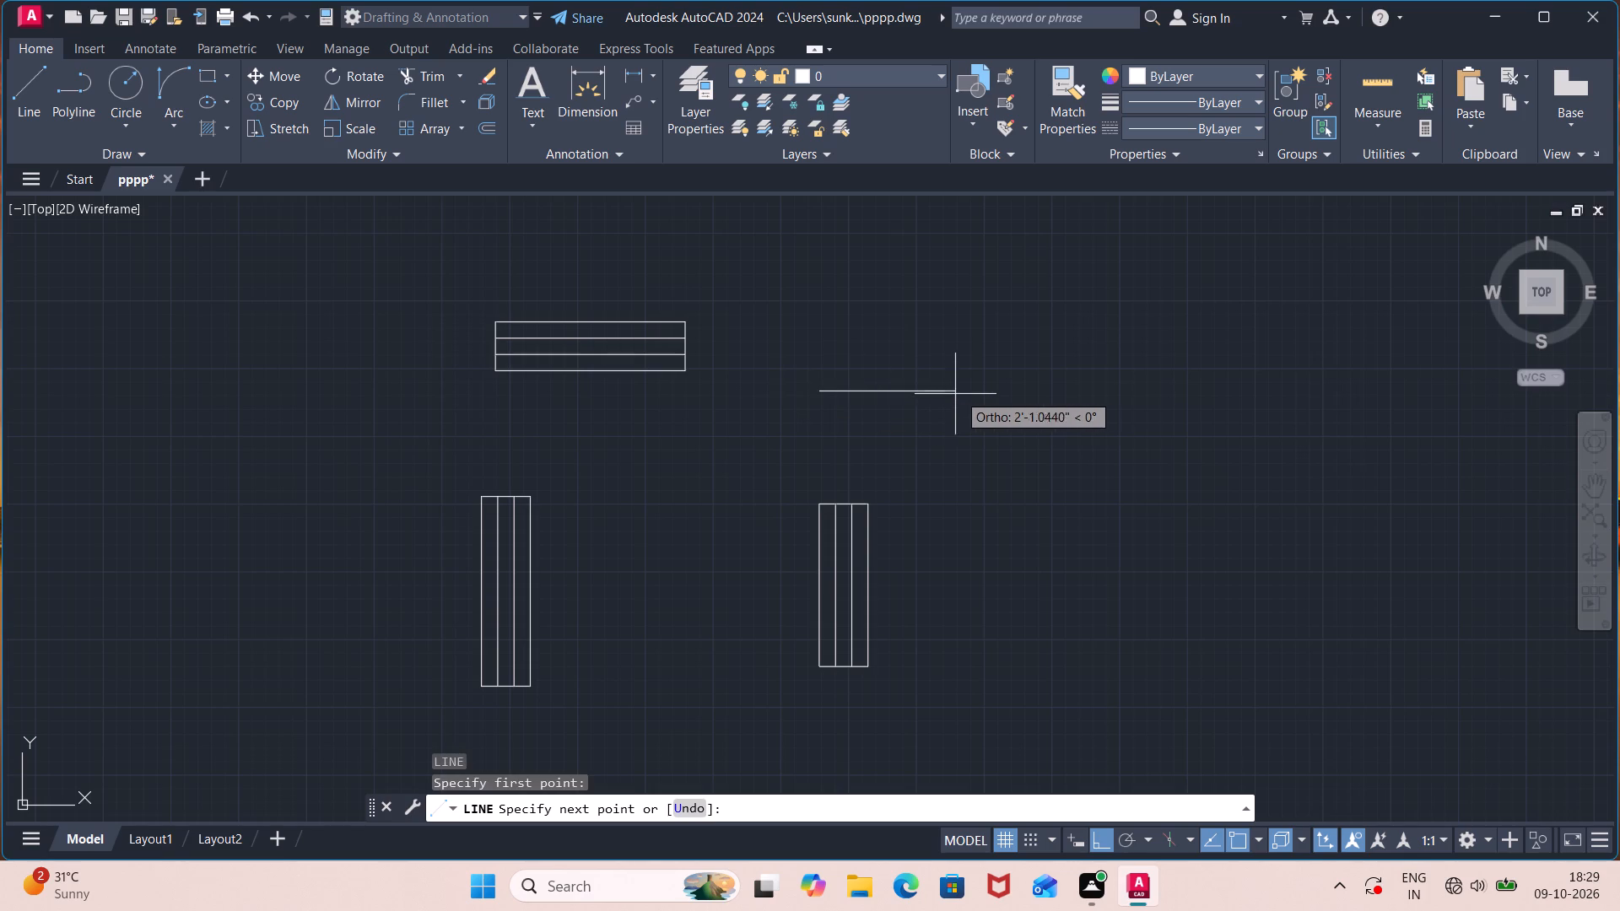
pyautogui.write('2\'6"')
pyautogui.press('Return')
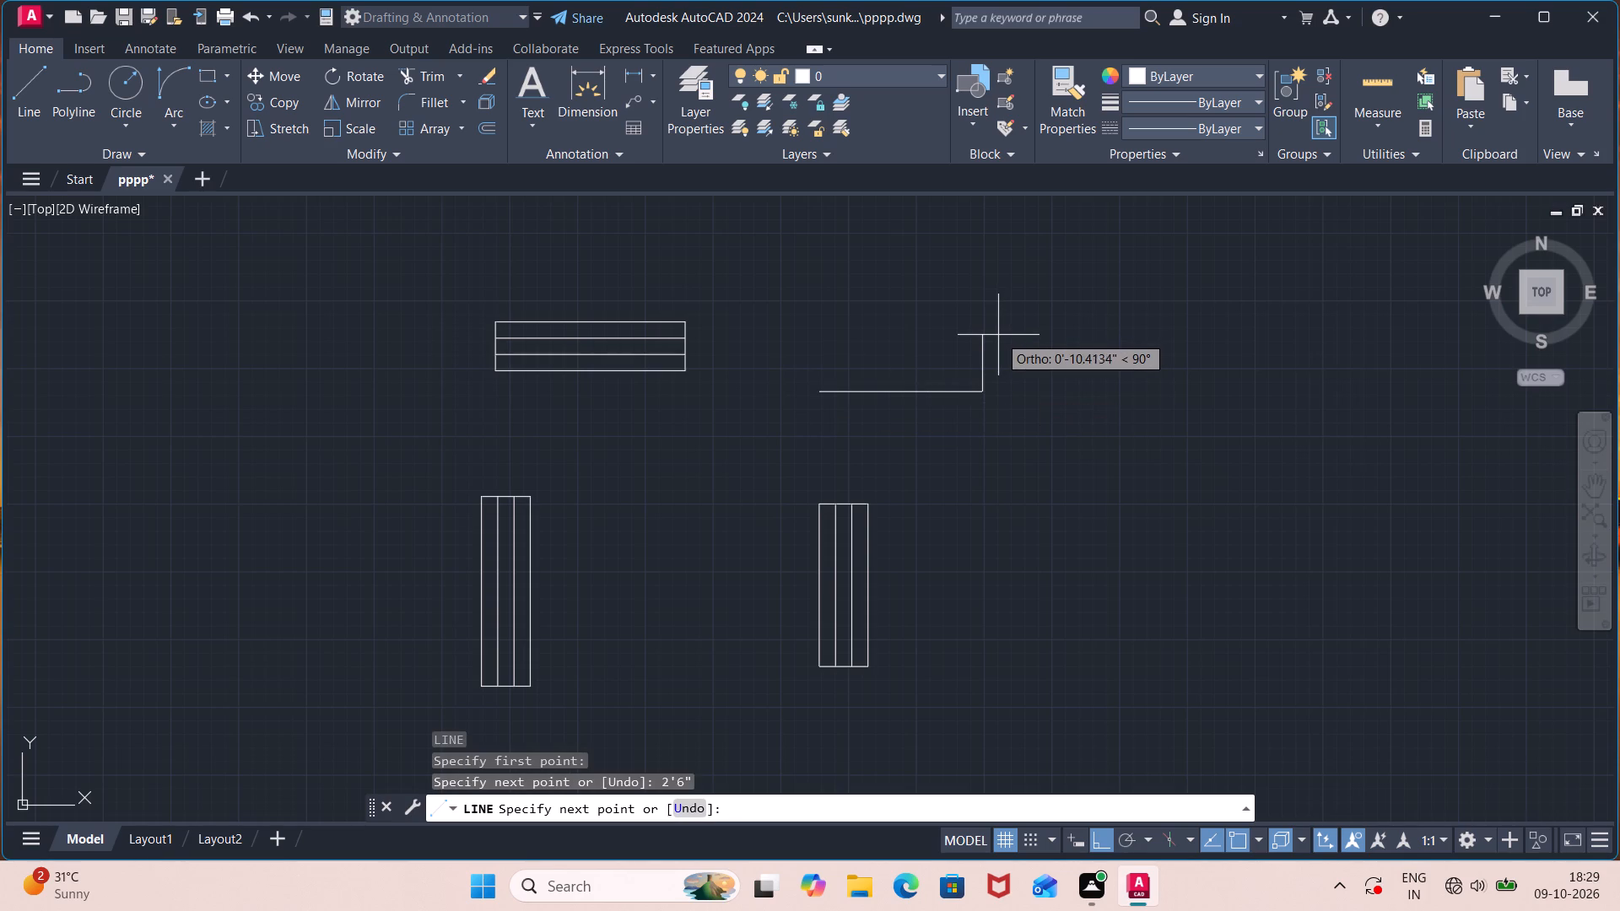
pyautogui.write('9"')
pyautogui.press('Return')
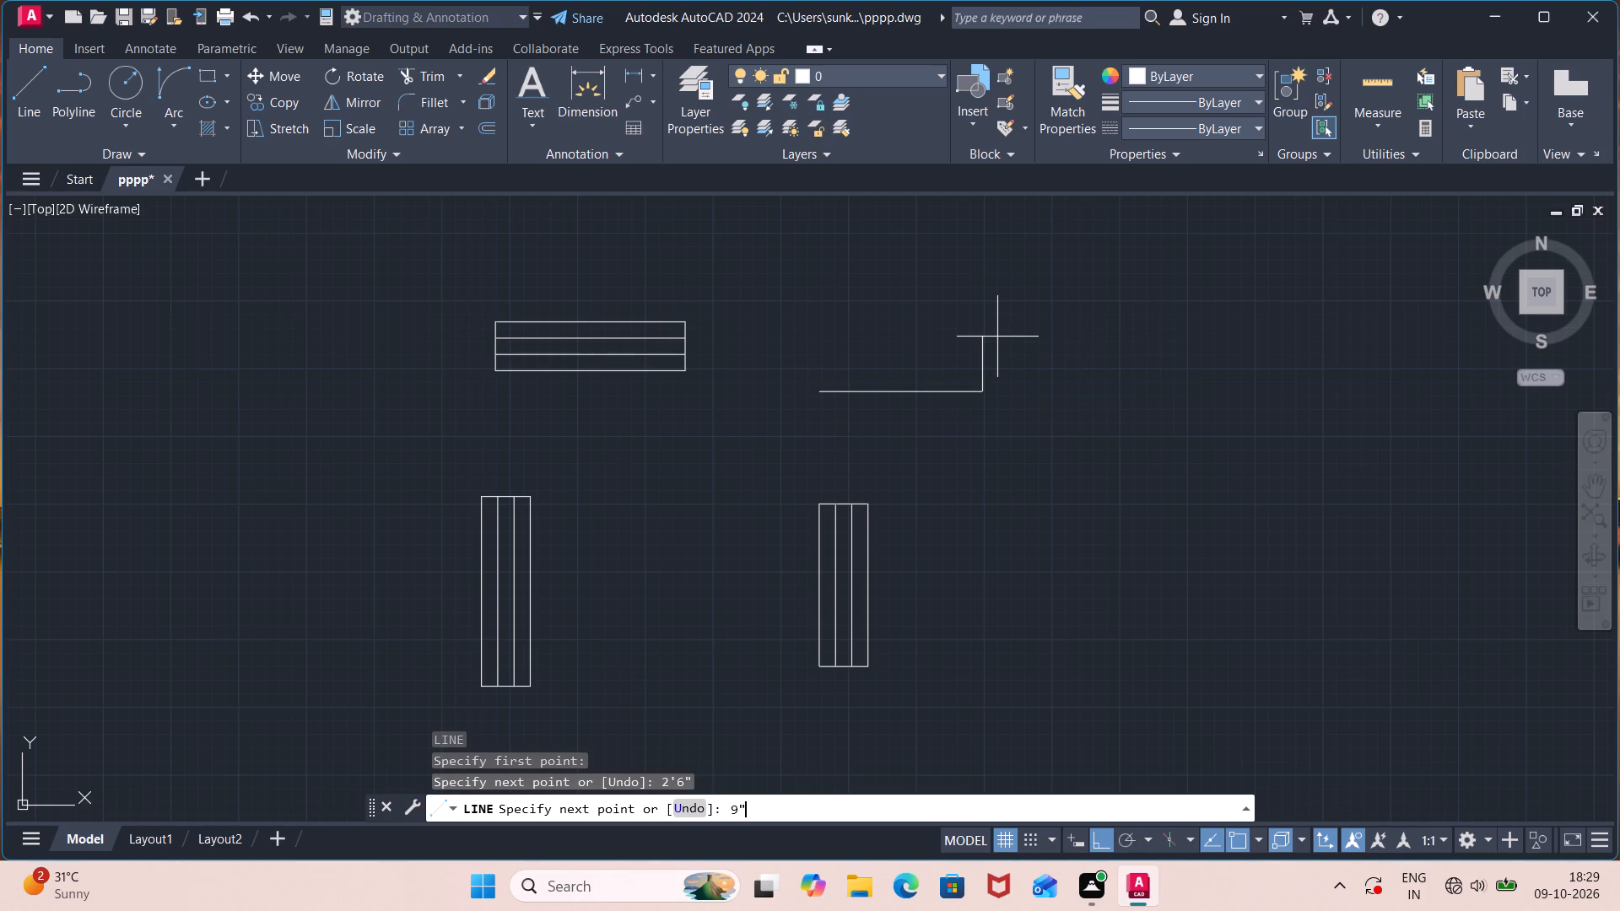
pyautogui.write('2\'6"')
pyautogui.press('Return')
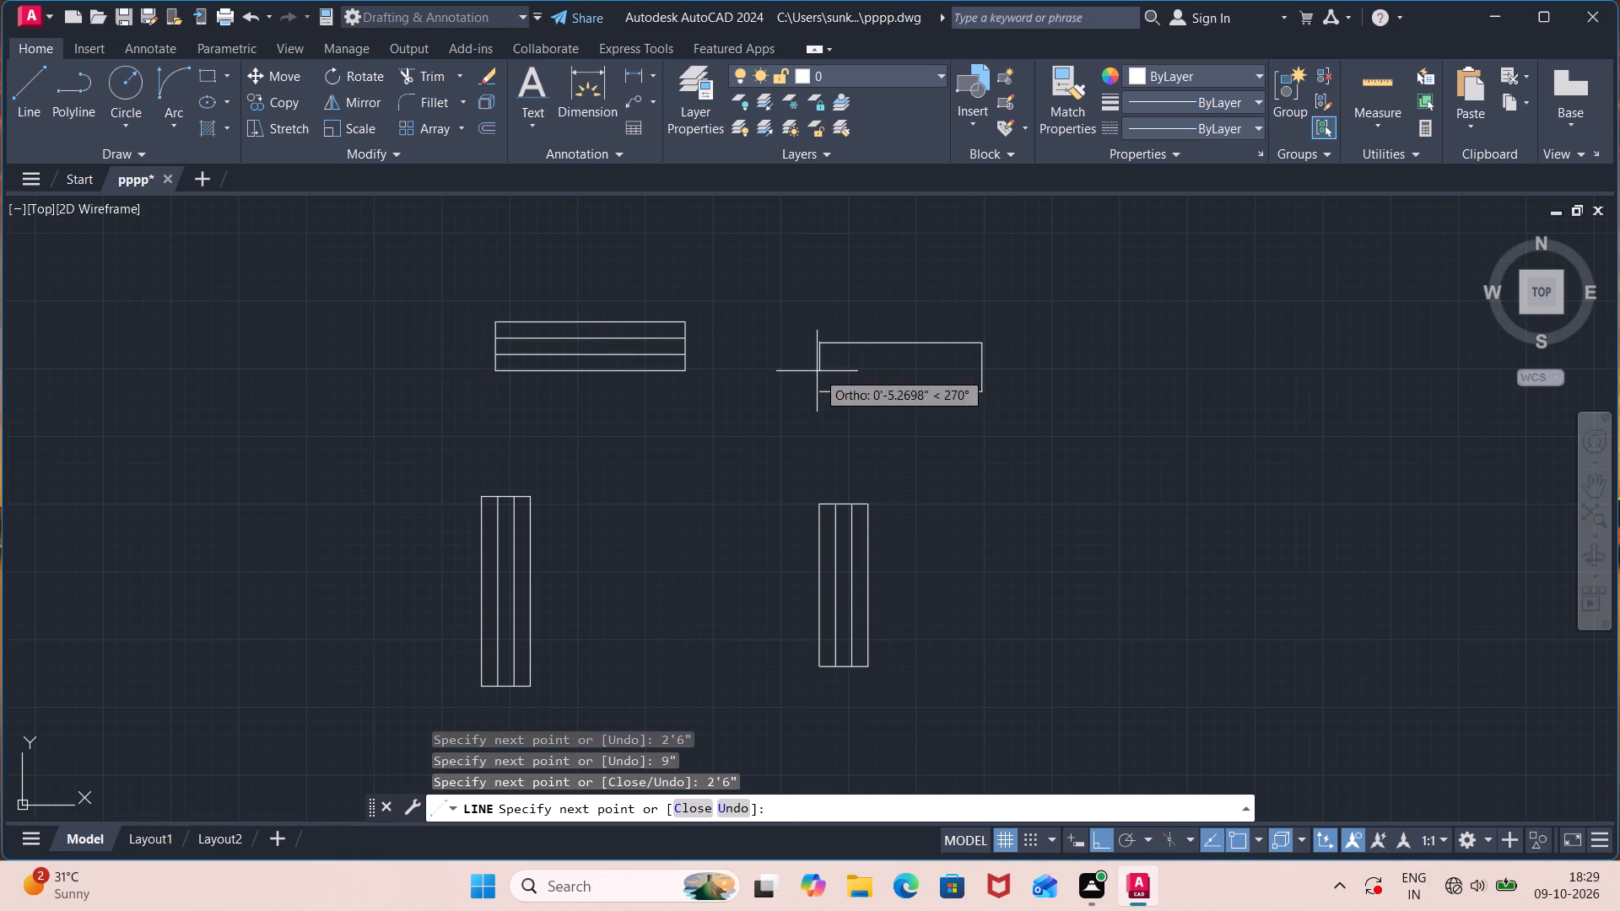
pyautogui.click(817, 388)
pyautogui.press('Escape')
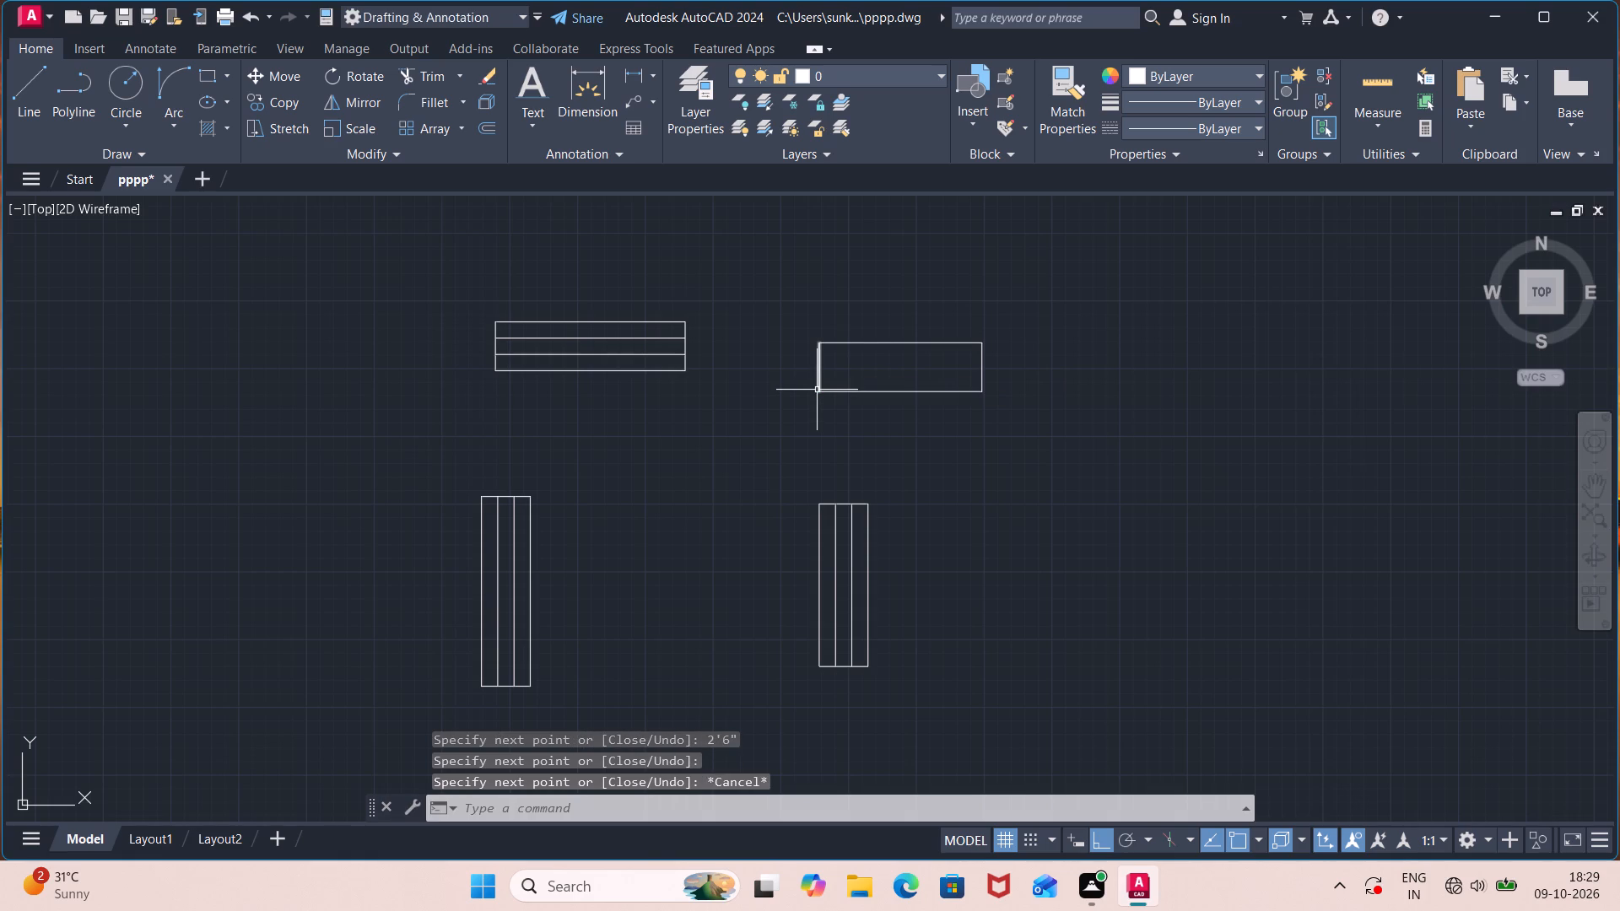
# Draw a horizontal centre line through the new 2'6" rectangle, between the midpoints of its two short sides.
pyautogui.press('l')
pyautogui.press('Return')
pyautogui.click(814, 366)
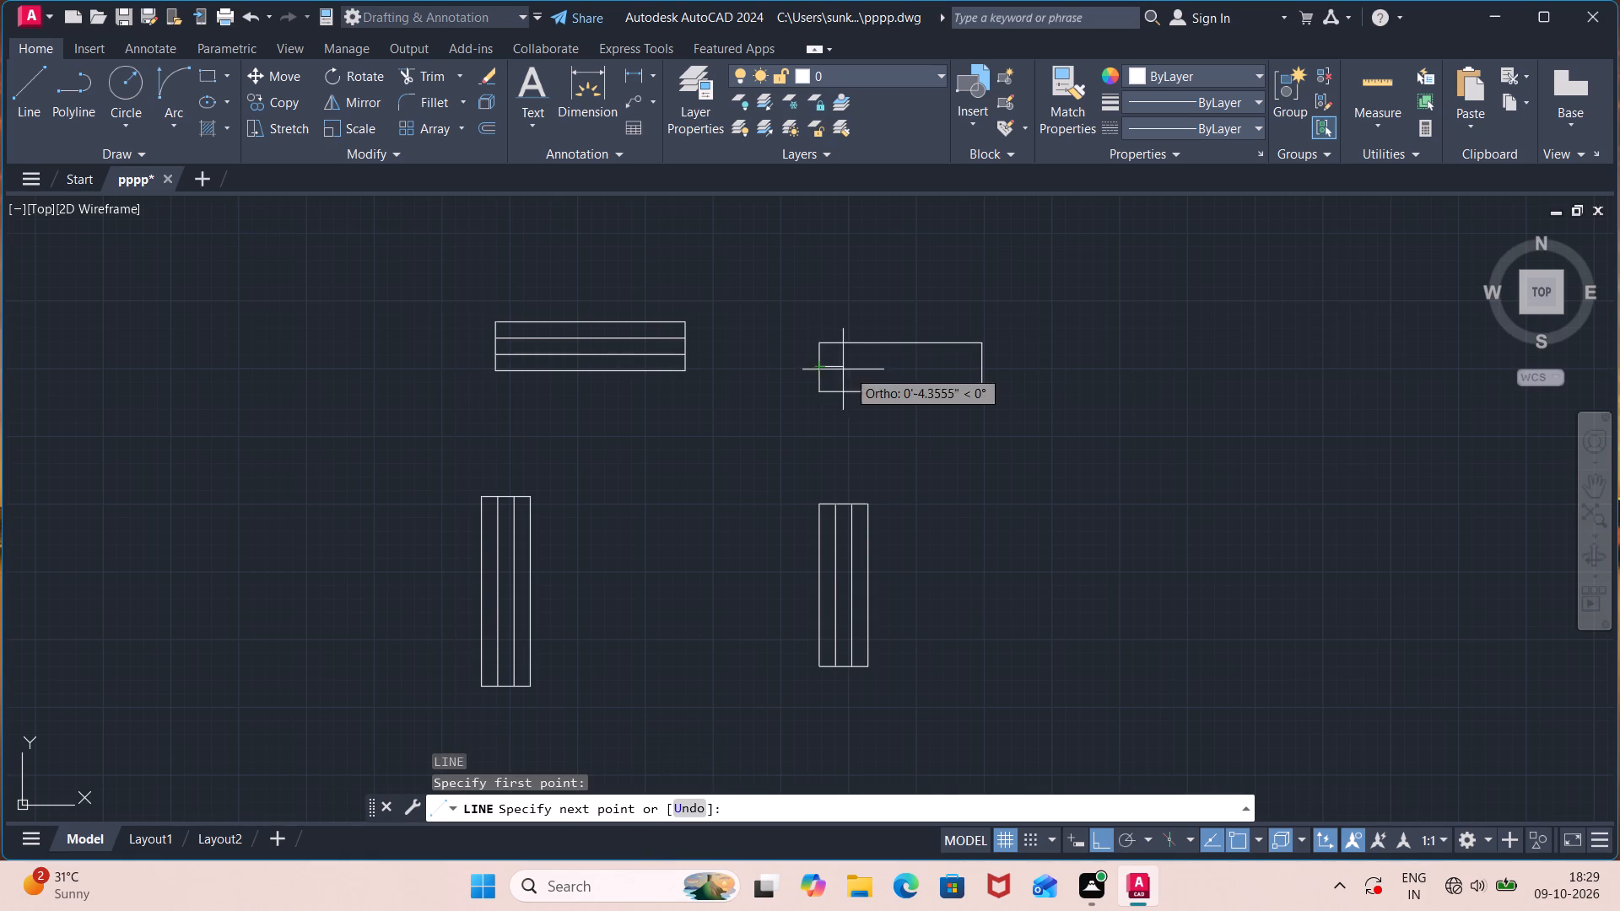
pyautogui.click(980, 366)
pyautogui.press('Escape')
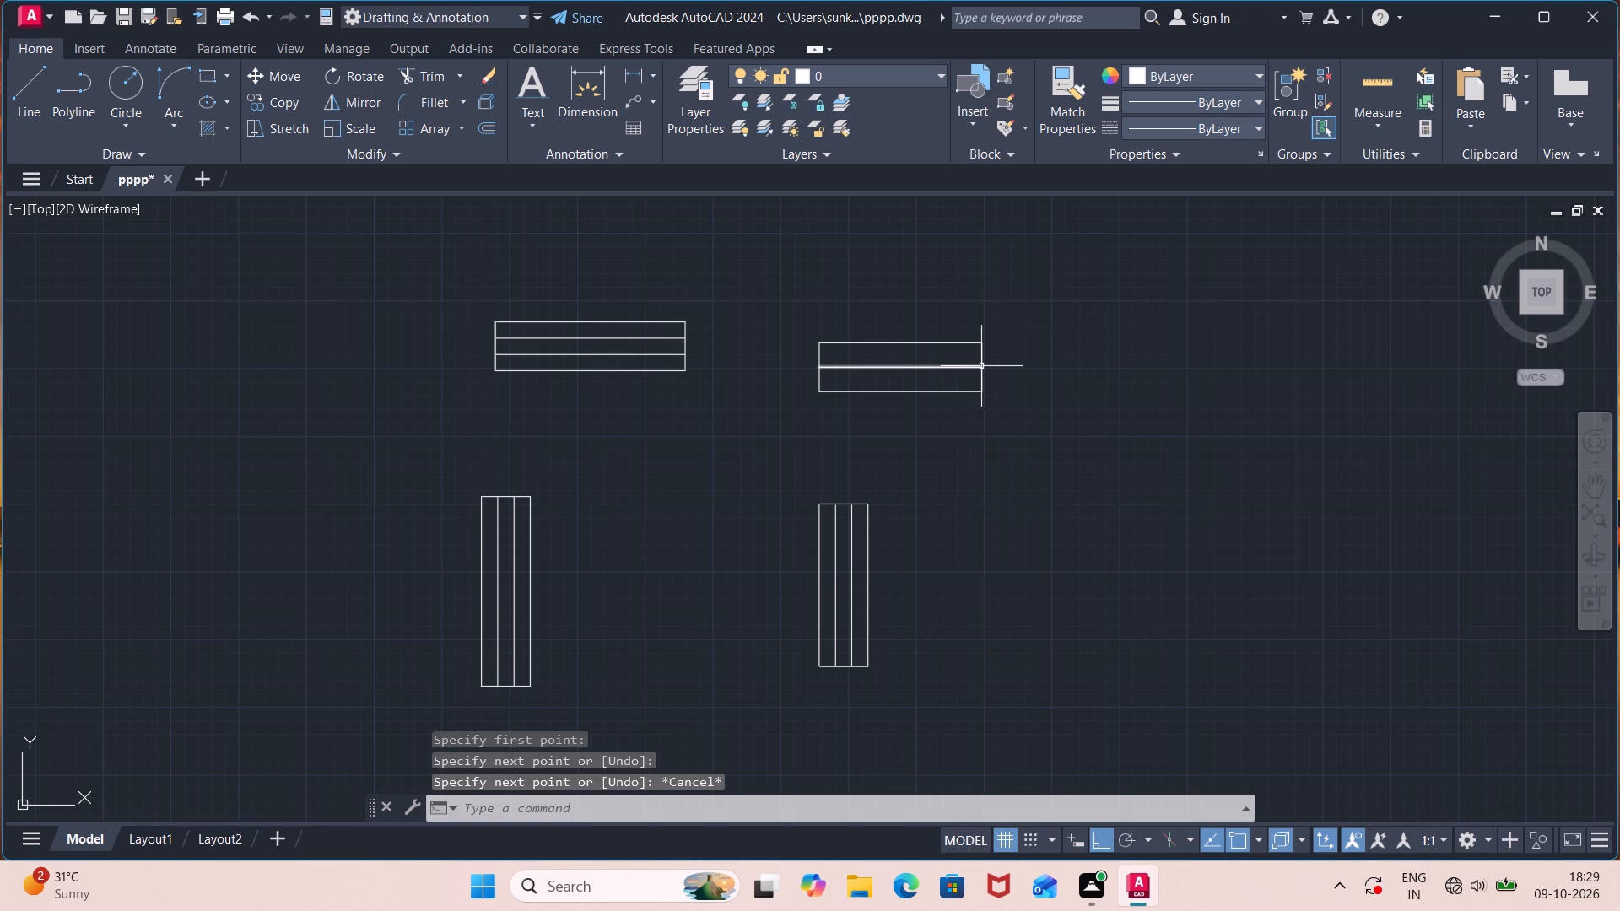
# Offset the horizontal 2'6" rectangle's centre line by 1.5" to both sides.
pyautogui.write('OFF')
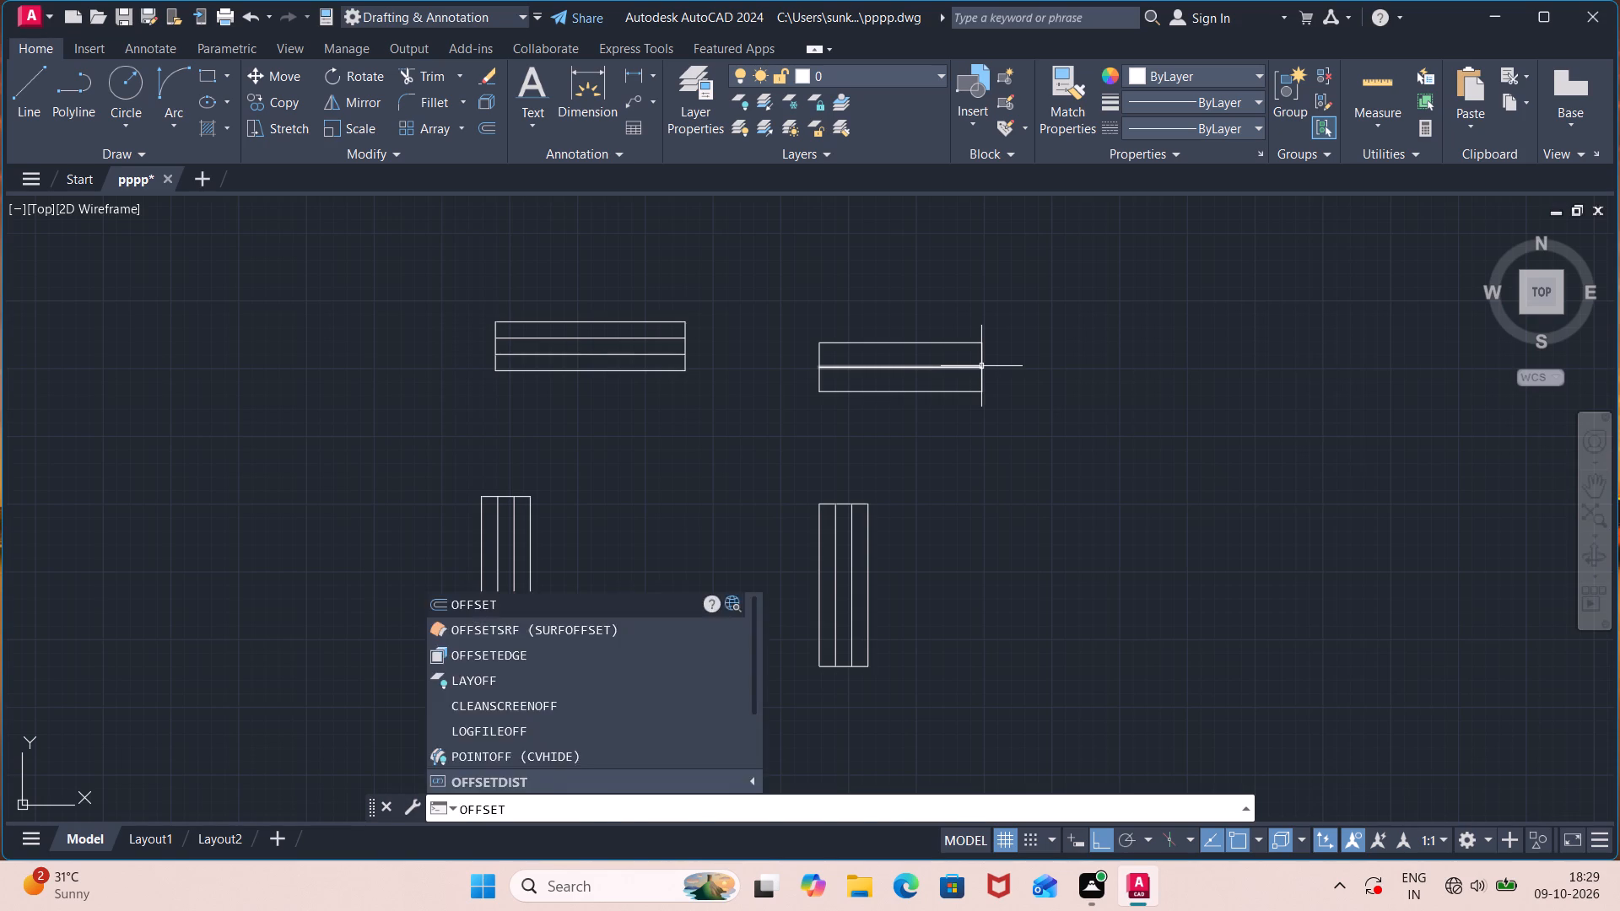
pyautogui.press('Return')
pyautogui.write('1.5"')
pyautogui.press('Return')
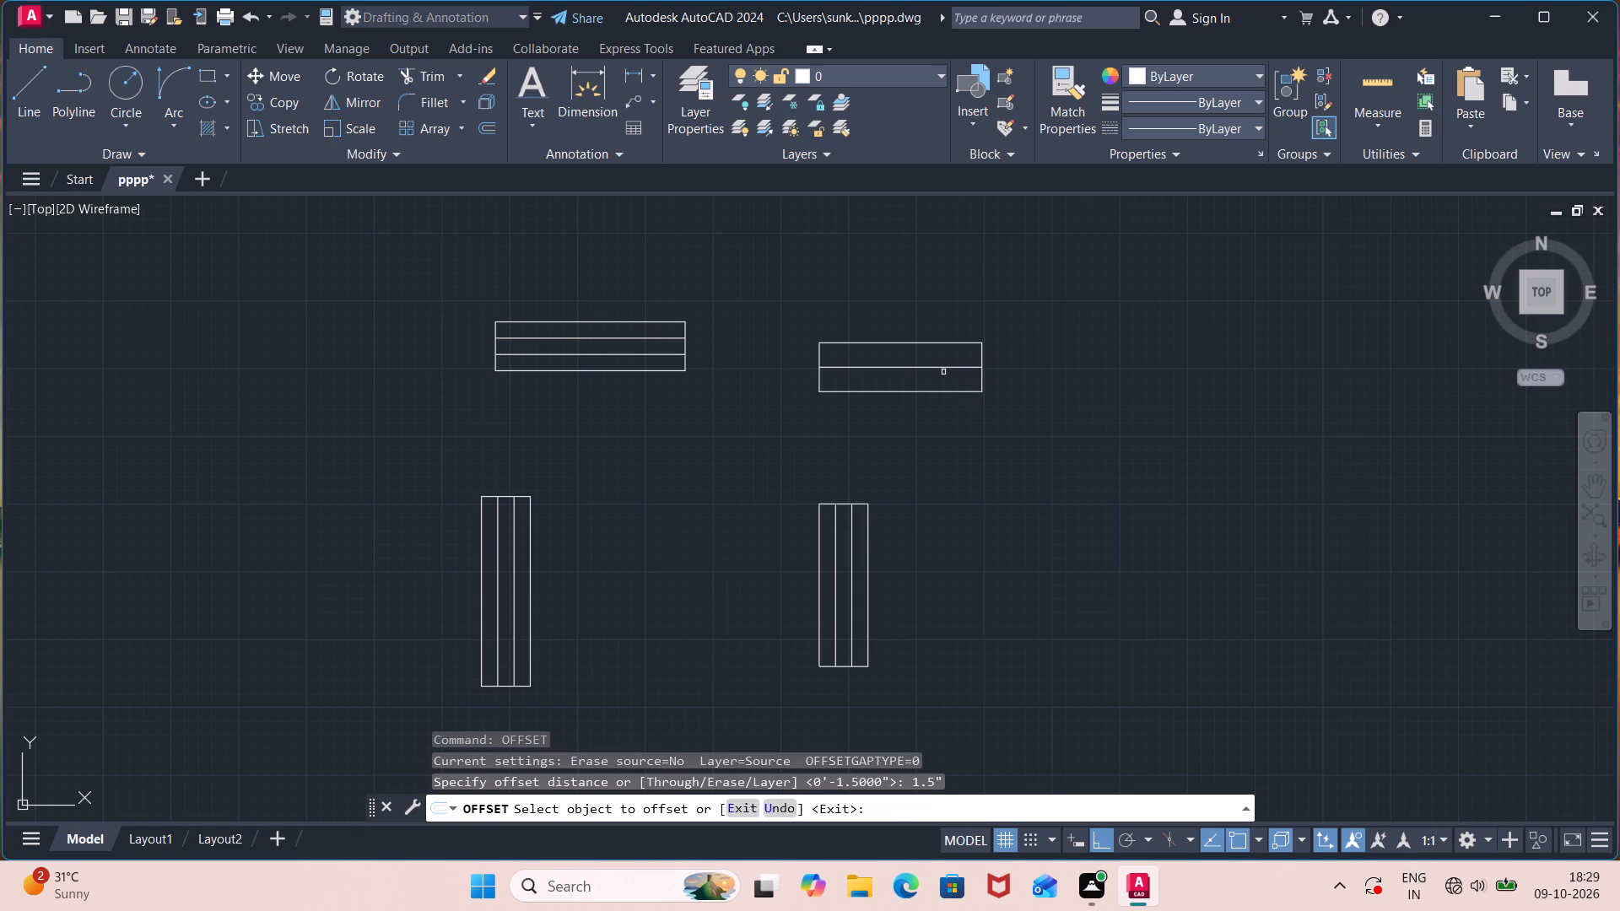
pyautogui.click(938, 368)
pyautogui.click(935, 353)
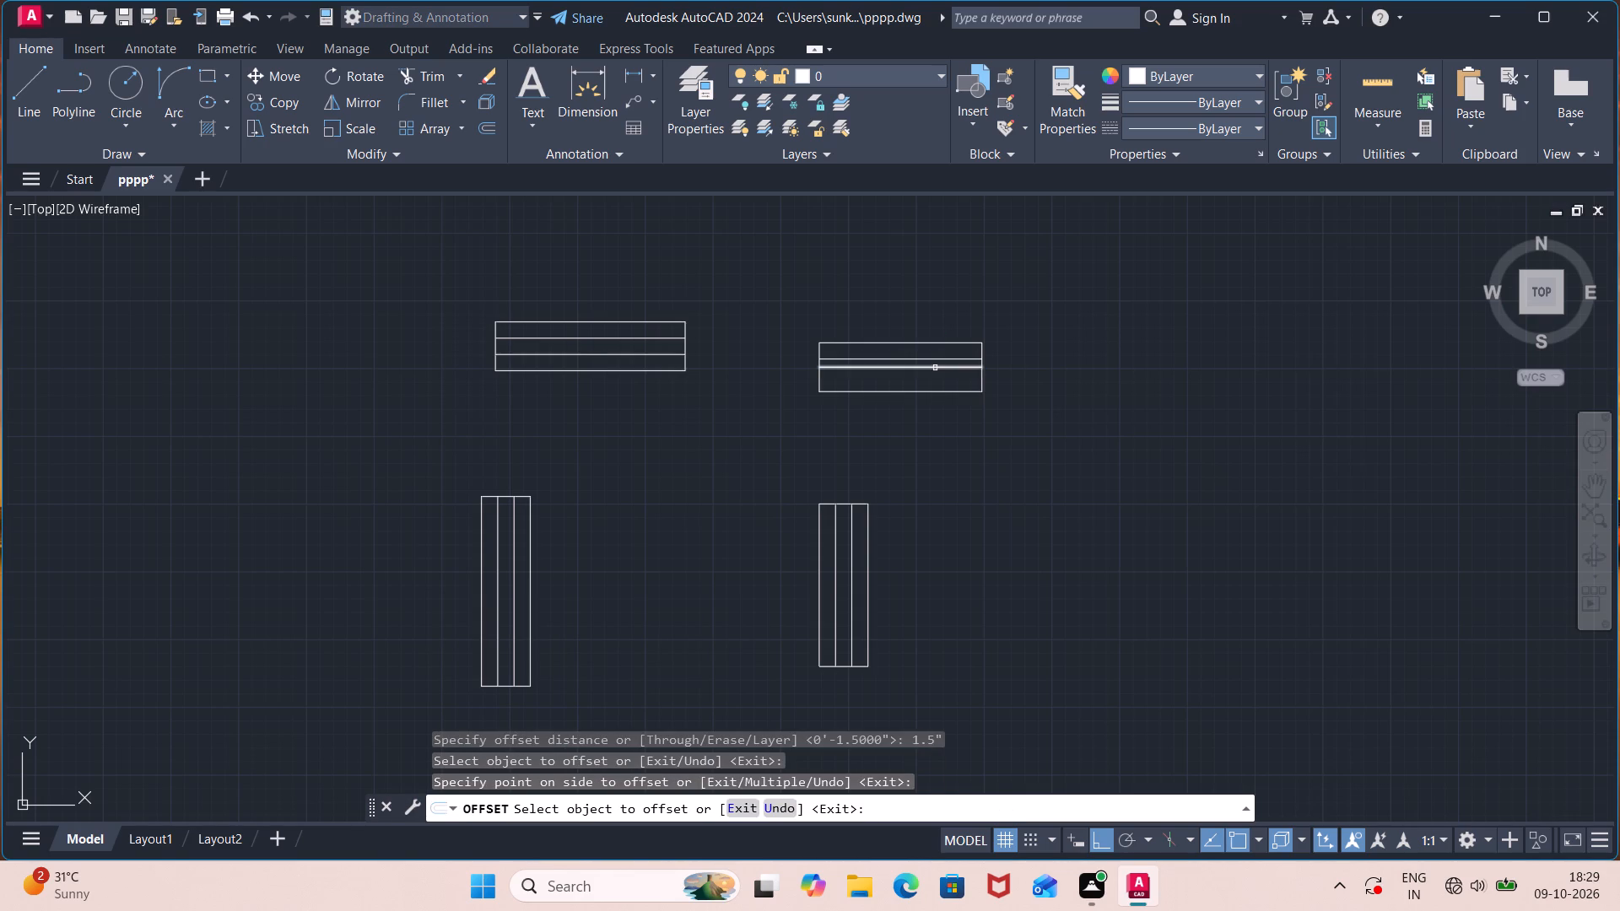
pyautogui.click(935, 369)
pyautogui.click(935, 392)
pyautogui.press('Escape')
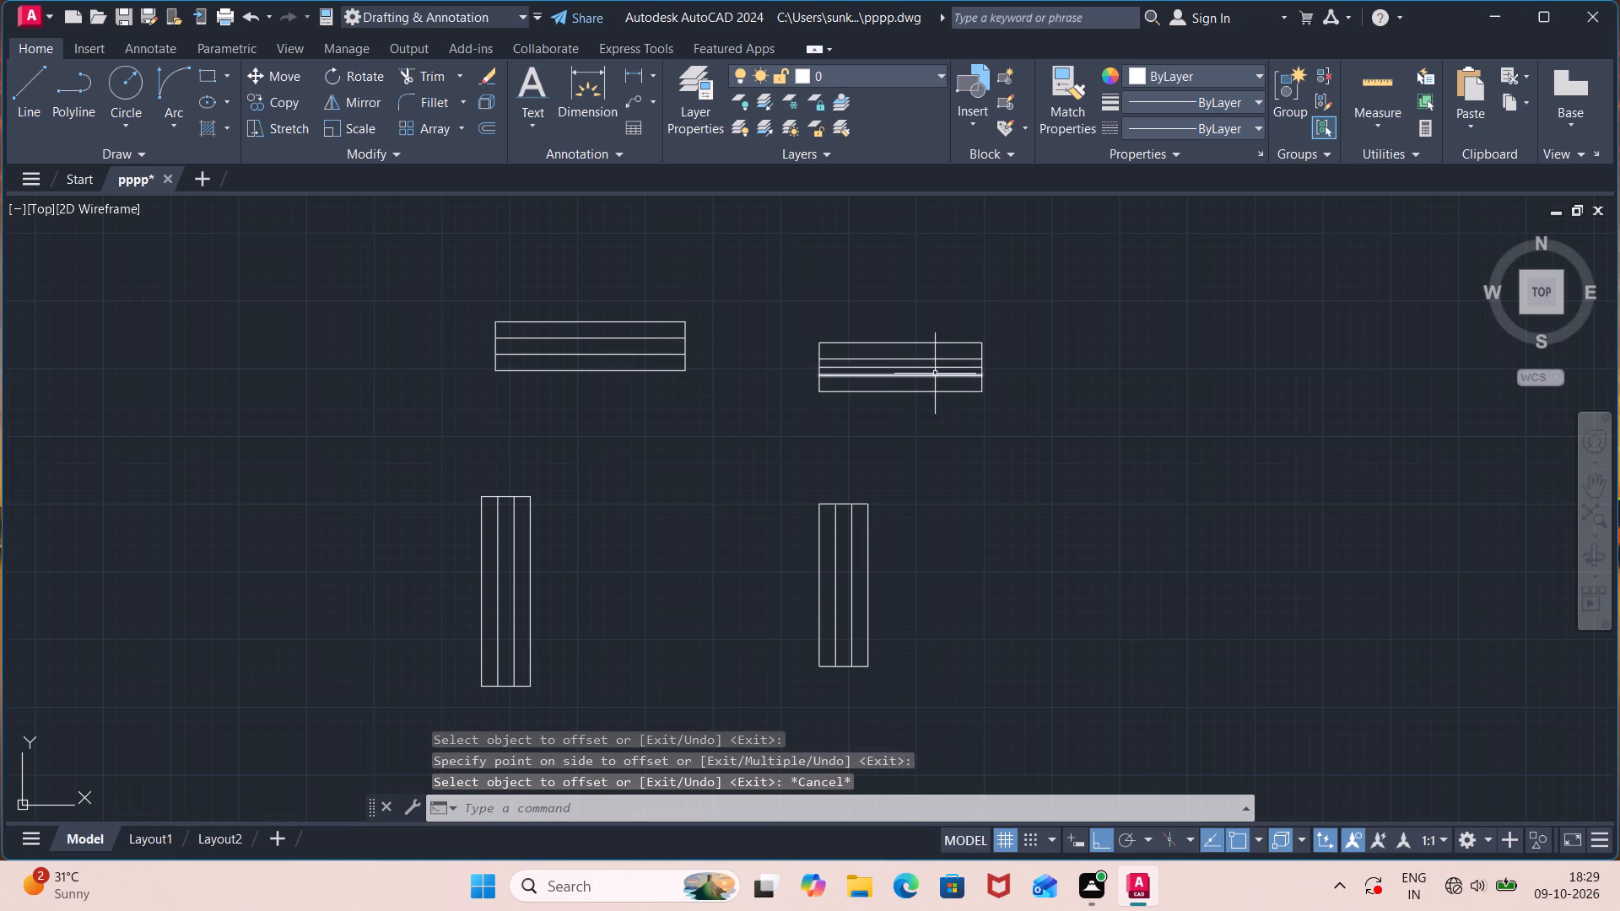
# Delete the original centre line between the two offset lines in the horizontal 2'6" rectangle.
pyautogui.click(938, 364)
pyautogui.press('Delete')
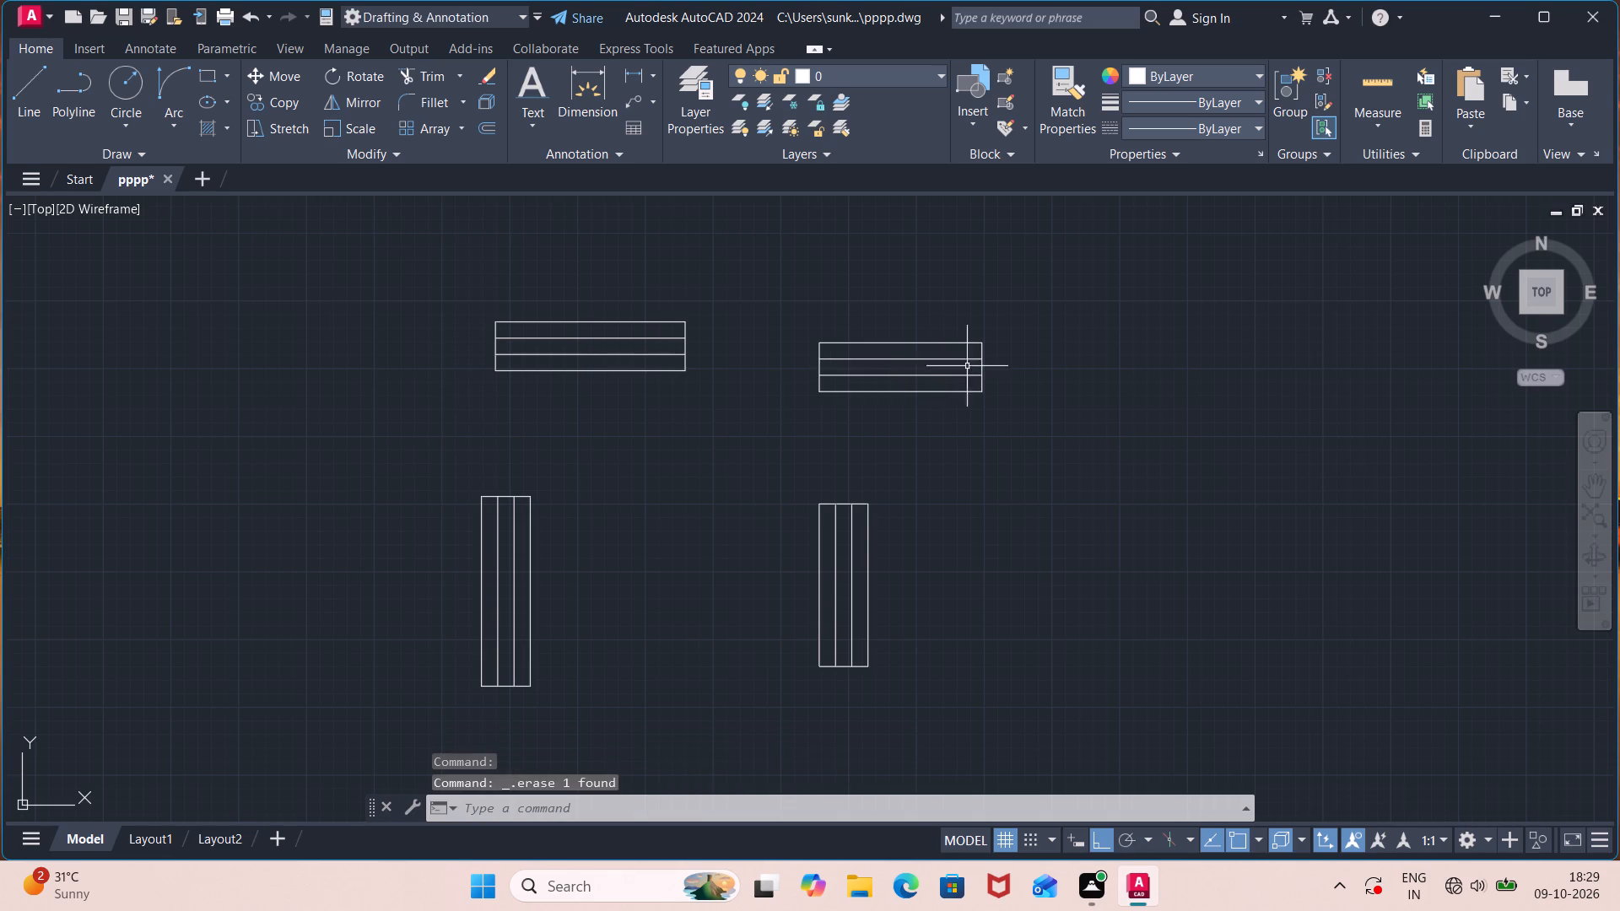
# Draw an upright rectangle 3'11" high and 9" wide from ortho lines, east of the 2'6" symbols.
pyautogui.scroll(-1, 976, 366)
pyautogui.moveTo(1012, 381); pyautogui.dragTo(894, 464, button='middle')
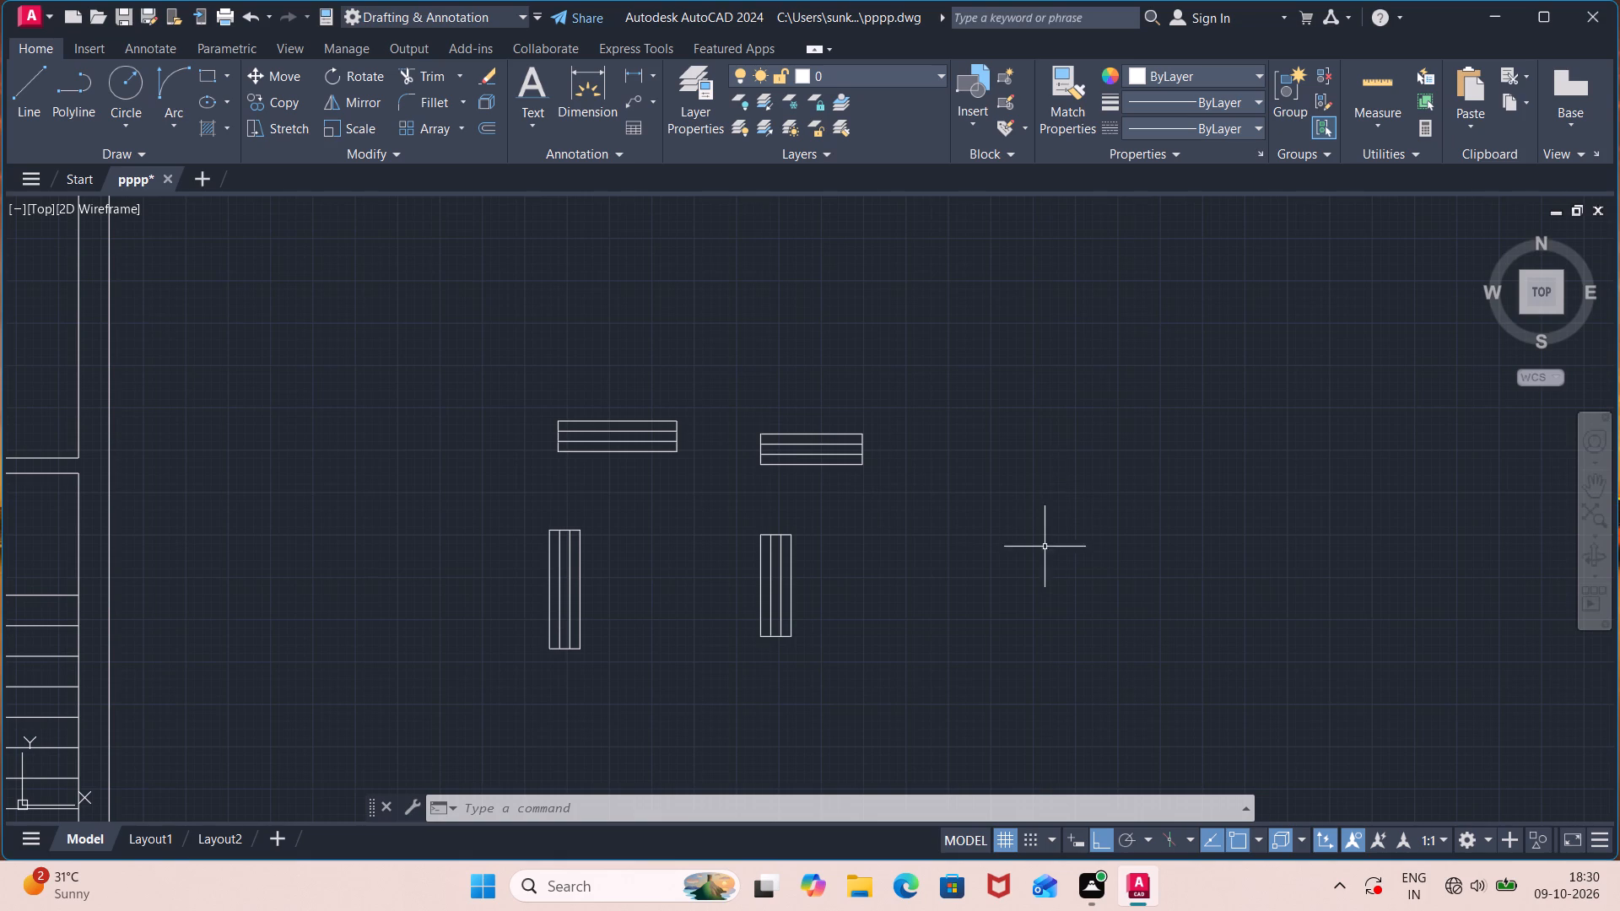
pyautogui.moveTo(1039, 549); pyautogui.dragTo(806, 476, button='middle')
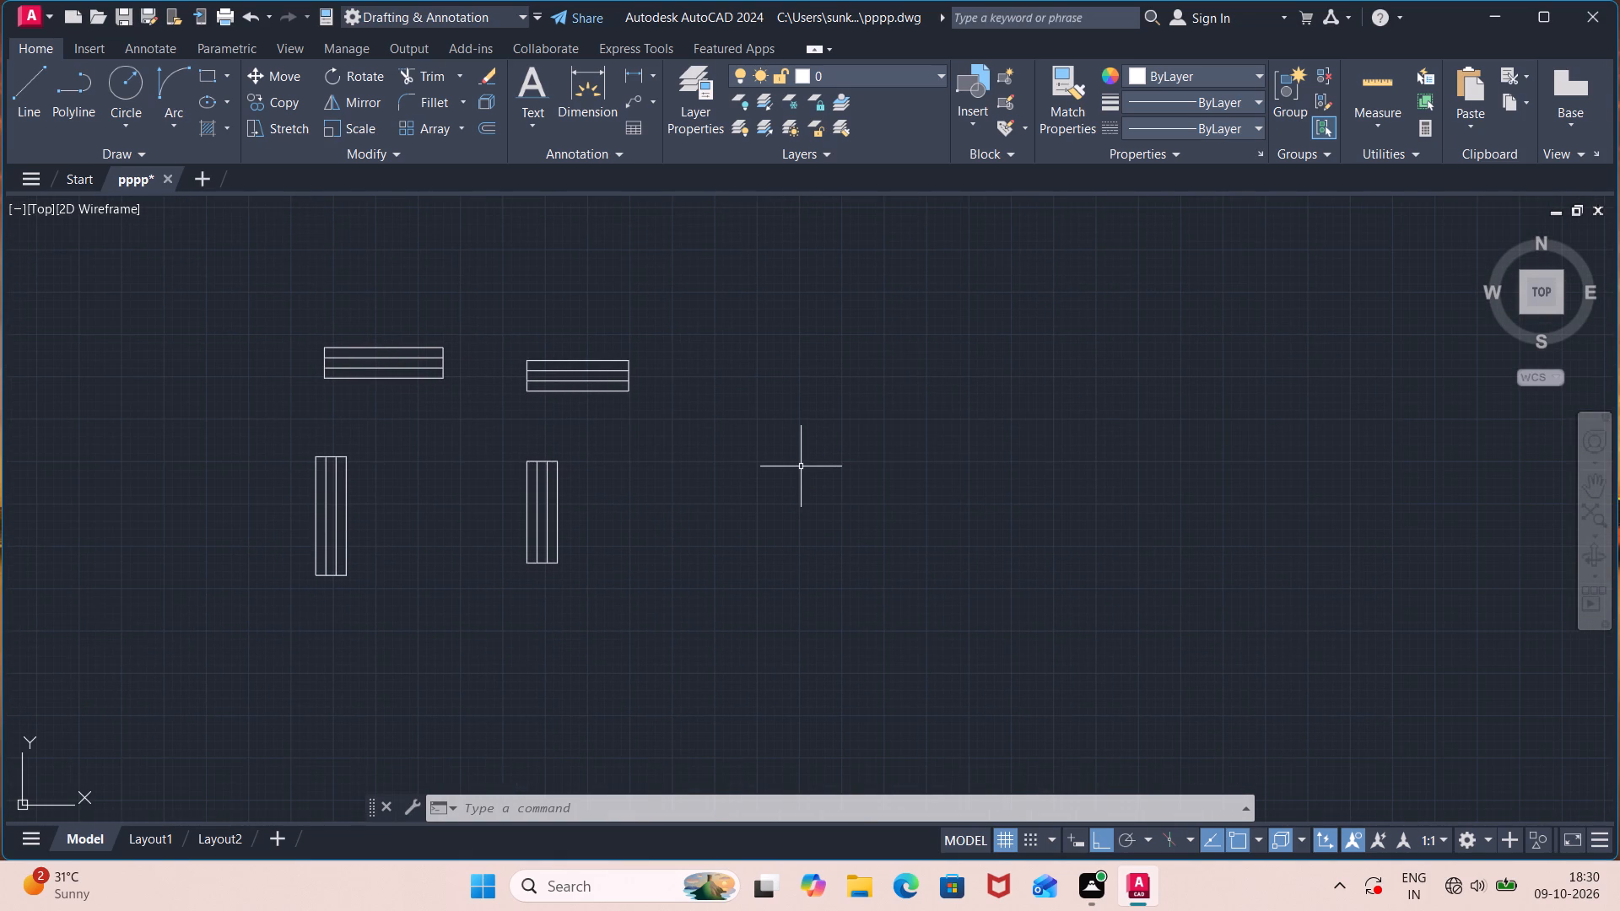
pyautogui.press('l')
pyautogui.press('Return')
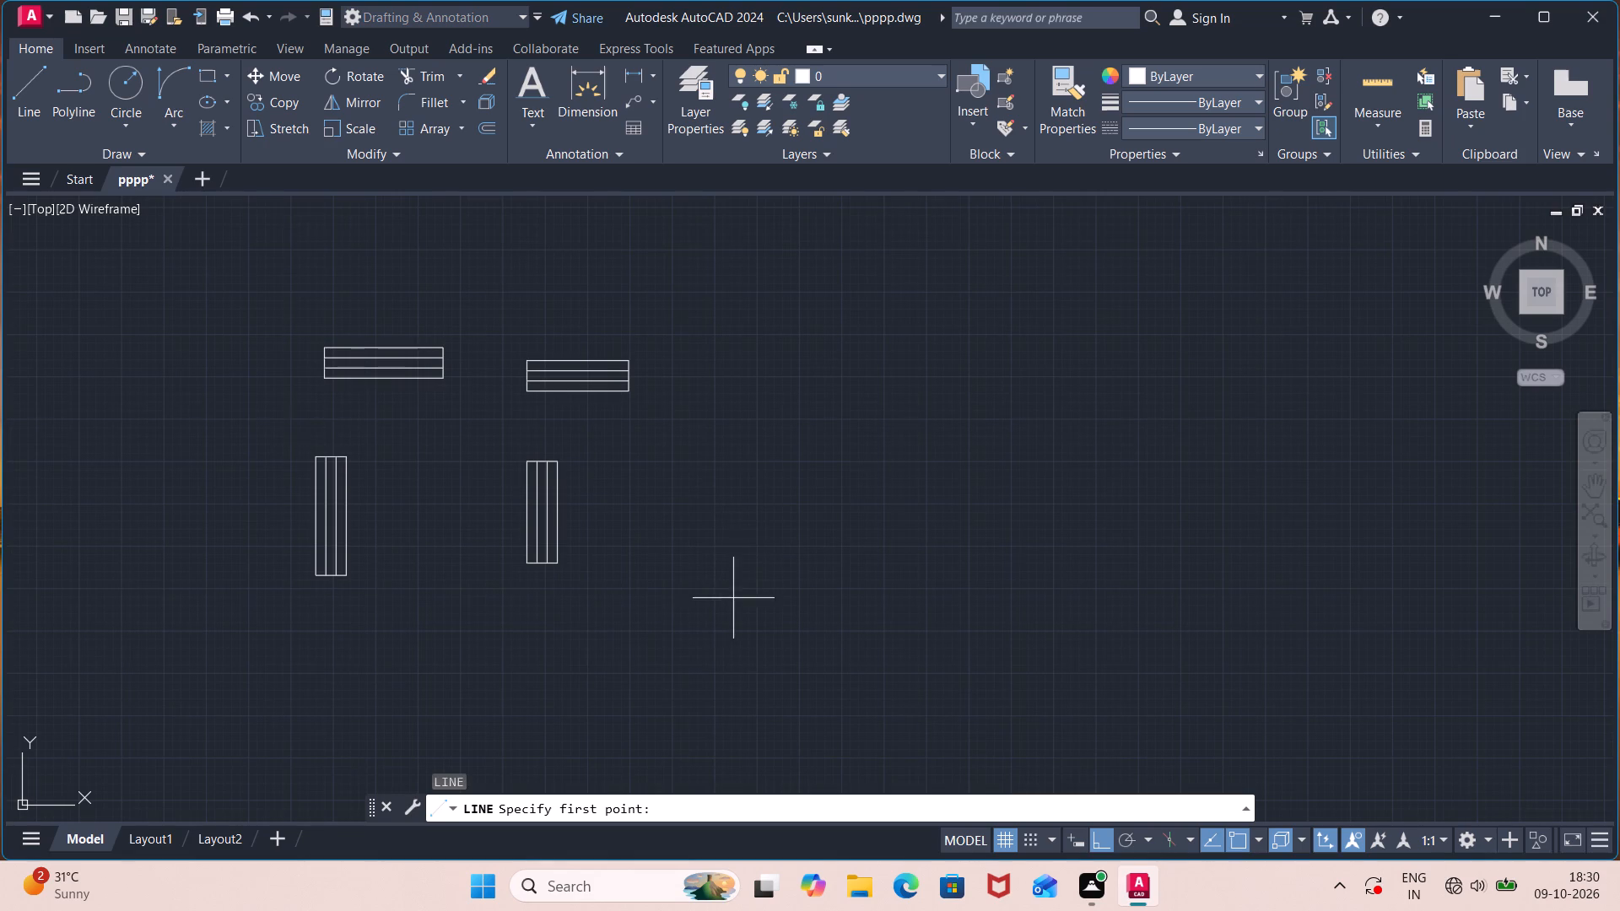
pyautogui.click(710, 540)
pyautogui.press('3')
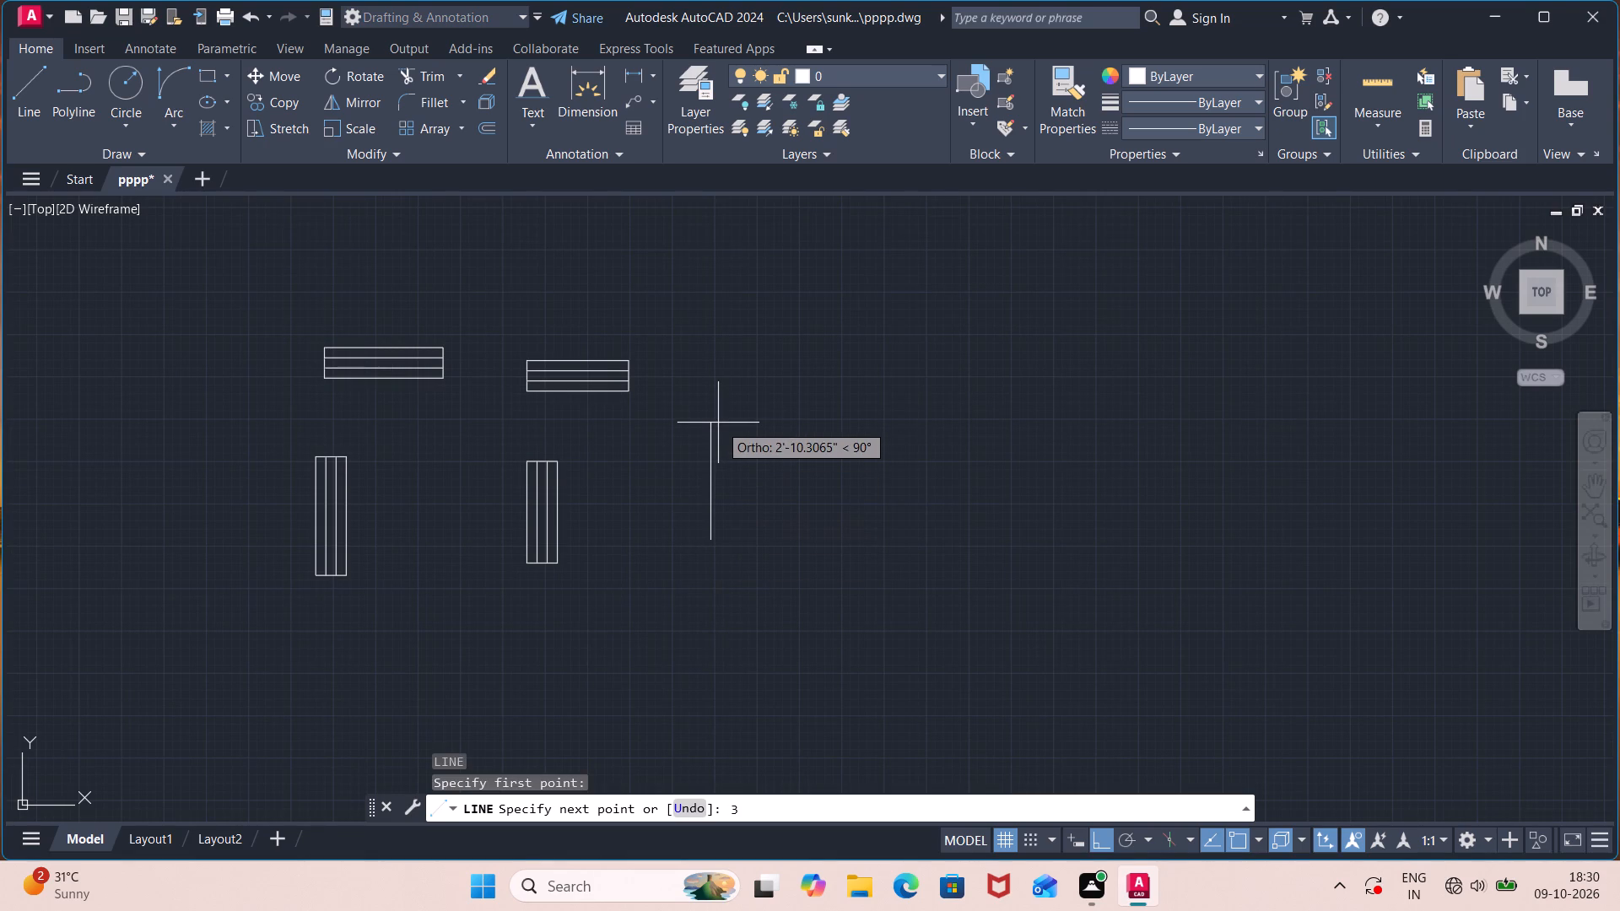
pyautogui.write('\'11"')
pyautogui.press('Return')
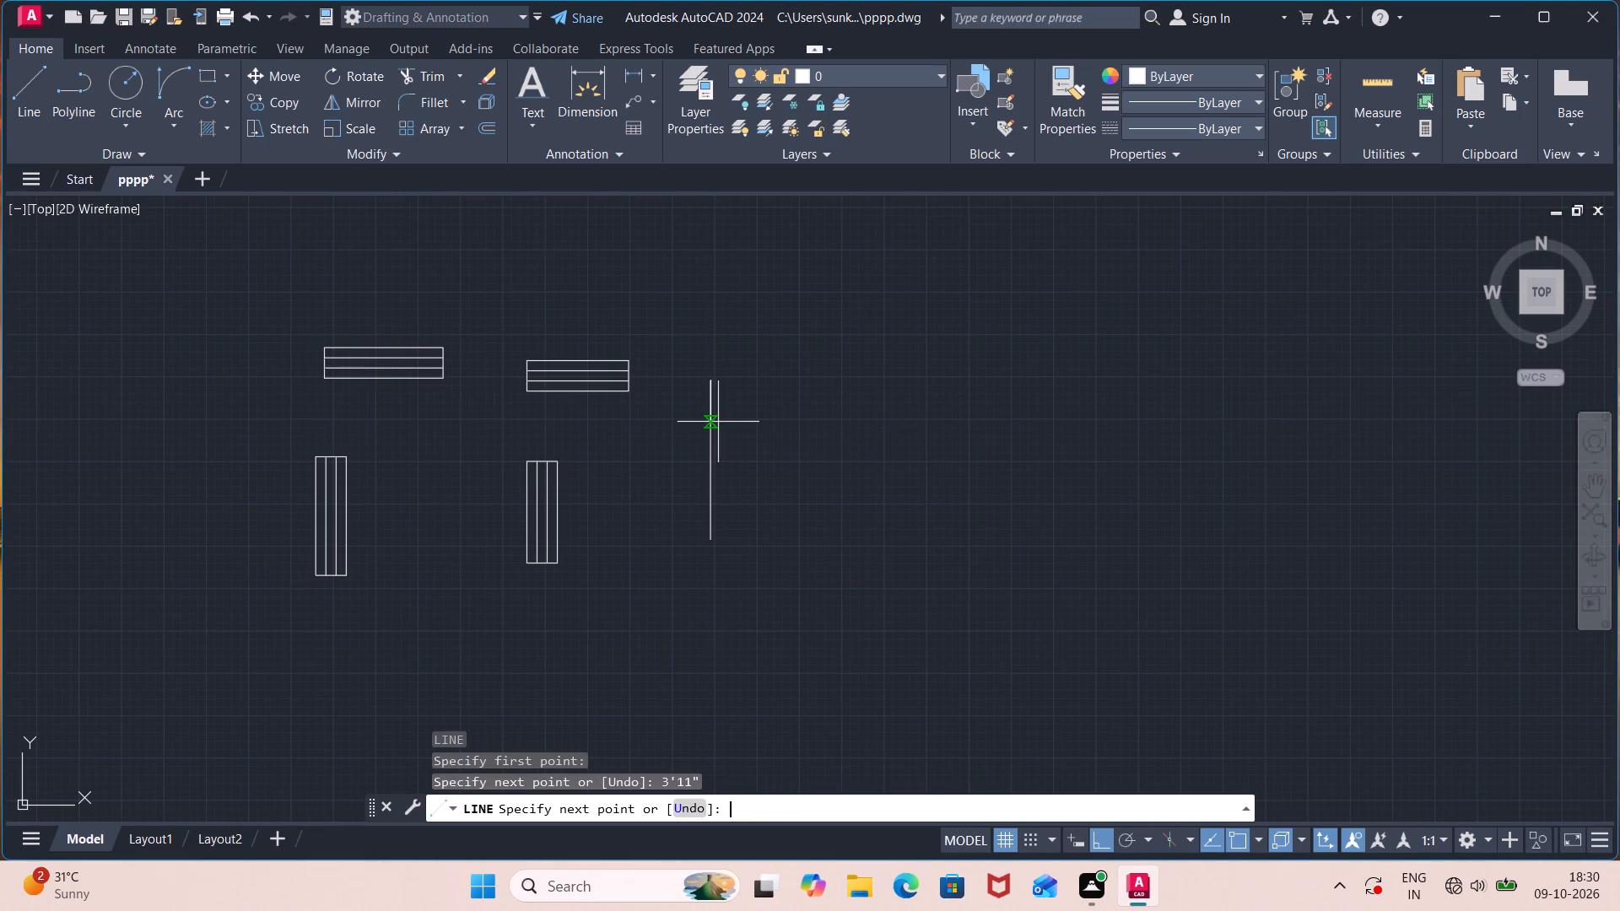
pyautogui.write('9"')
pyautogui.press('Return')
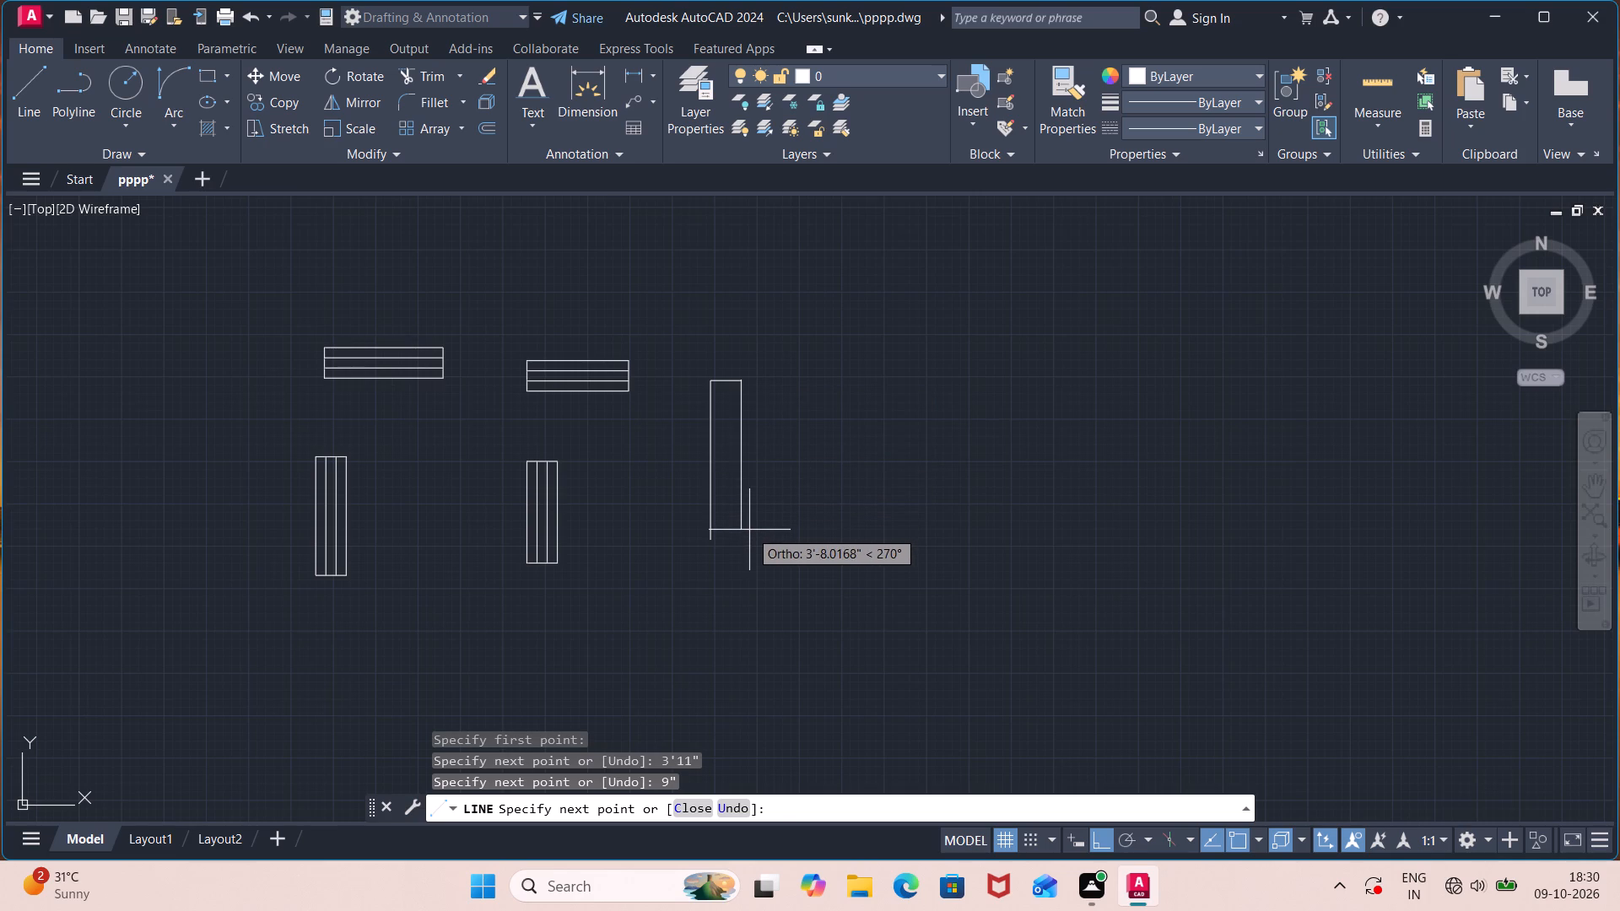
pyautogui.write("3'")
pyautogui.write('11"')
pyautogui.press('Return')
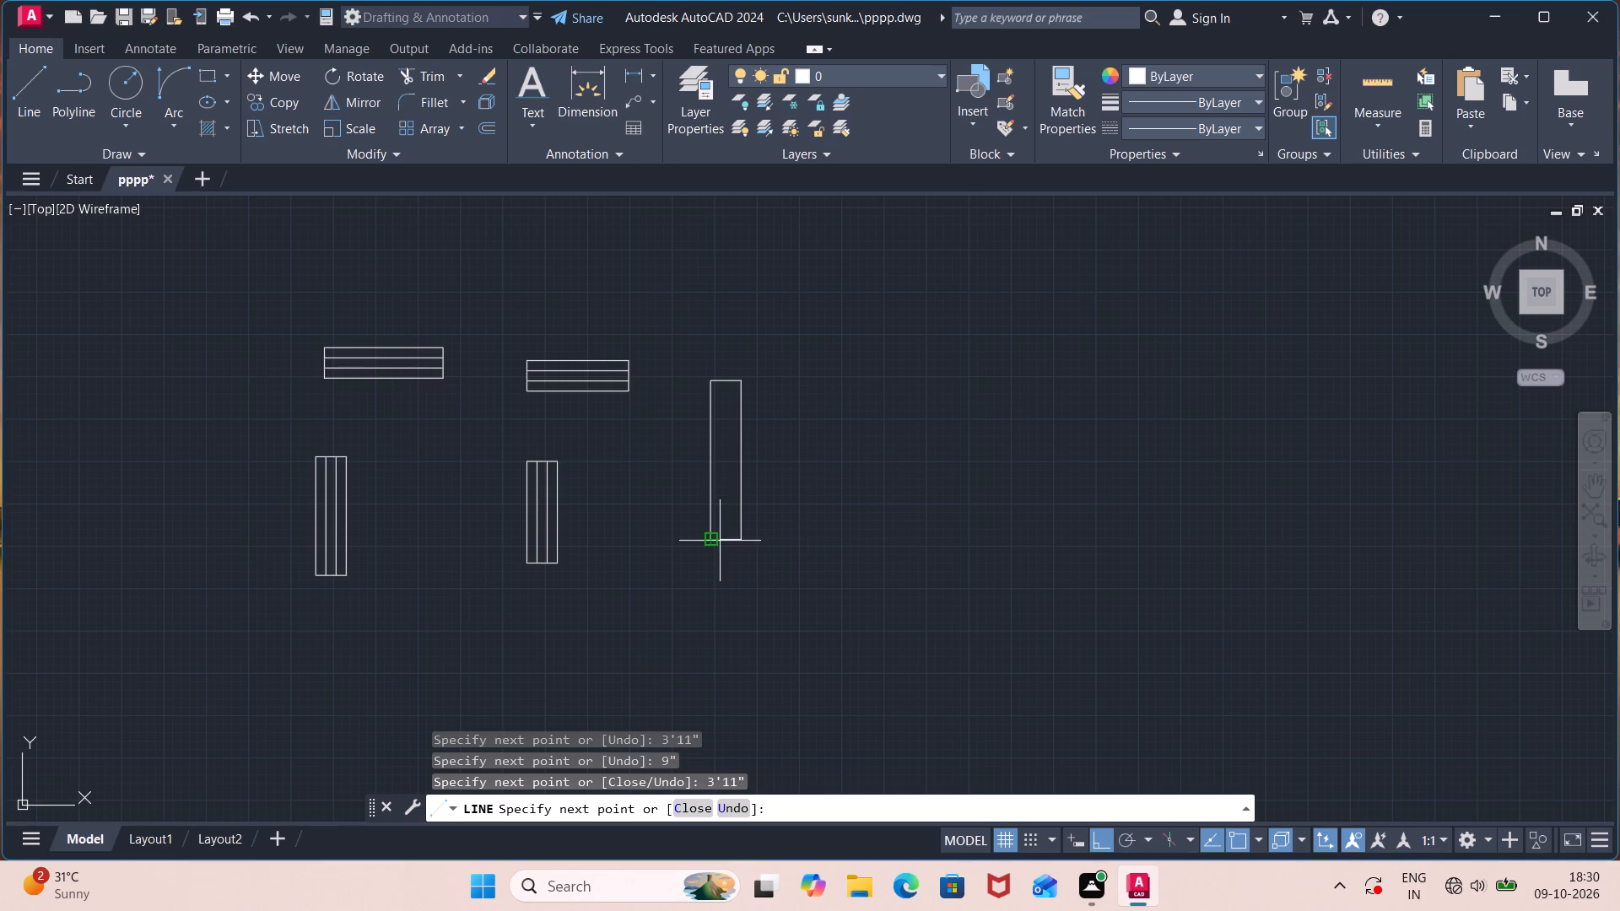
pyautogui.click(710, 543)
pyautogui.press('Escape')
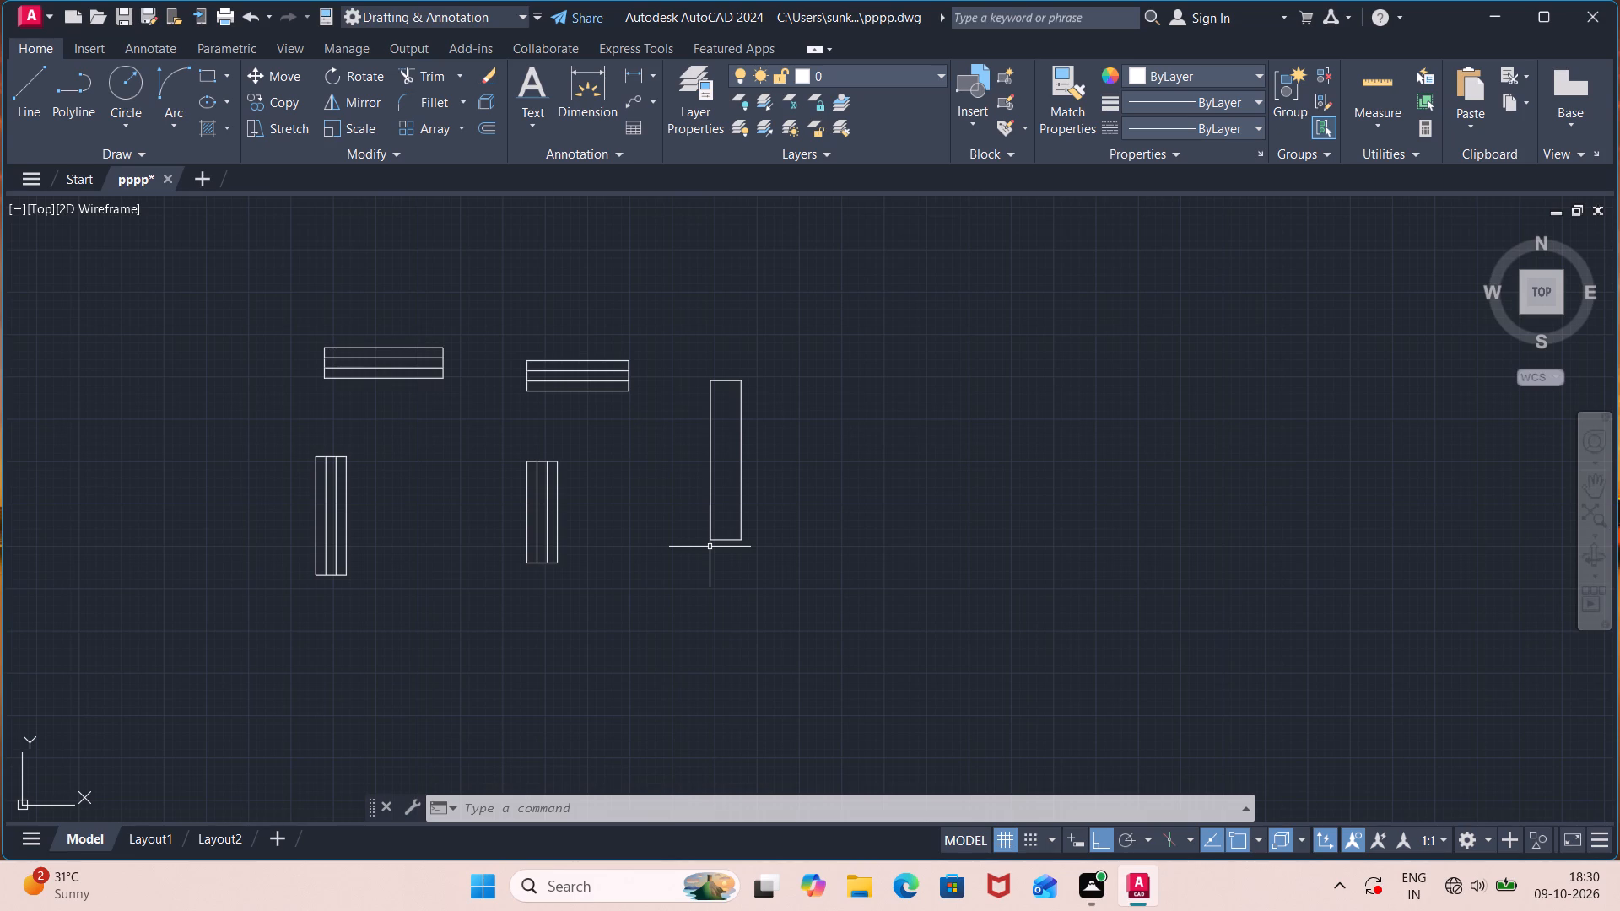
# Draw a vertical centre line through the 3'11" rectangle, from the midpoint of its bottom edge to its top edge.
pyautogui.scroll(1, 710, 547)
pyautogui.press('l')
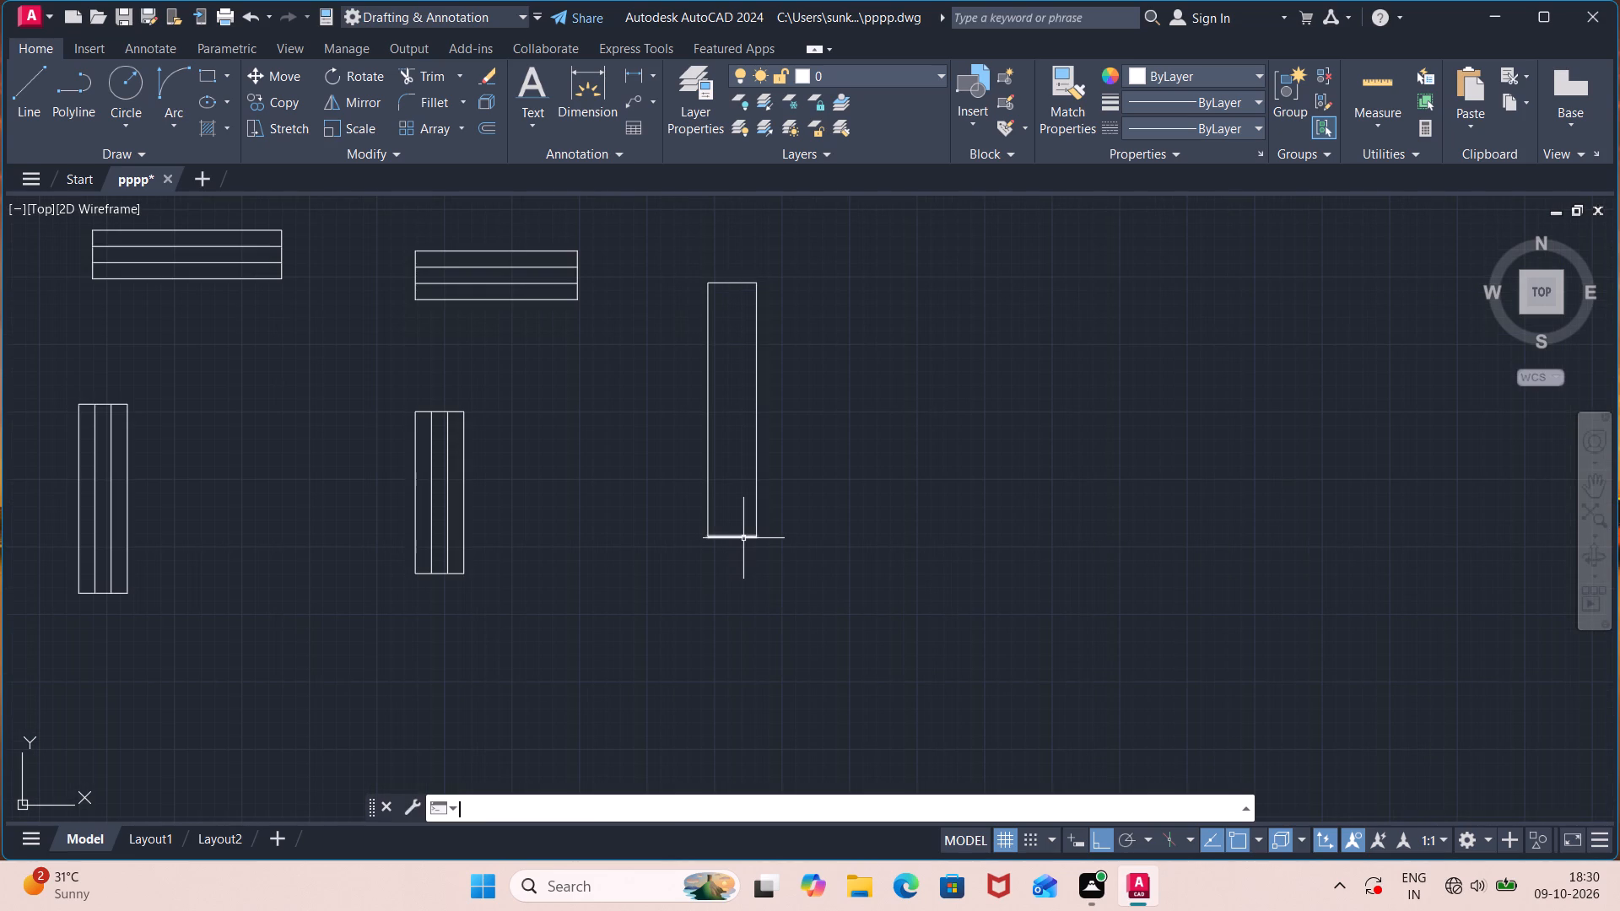
pyautogui.press('Return')
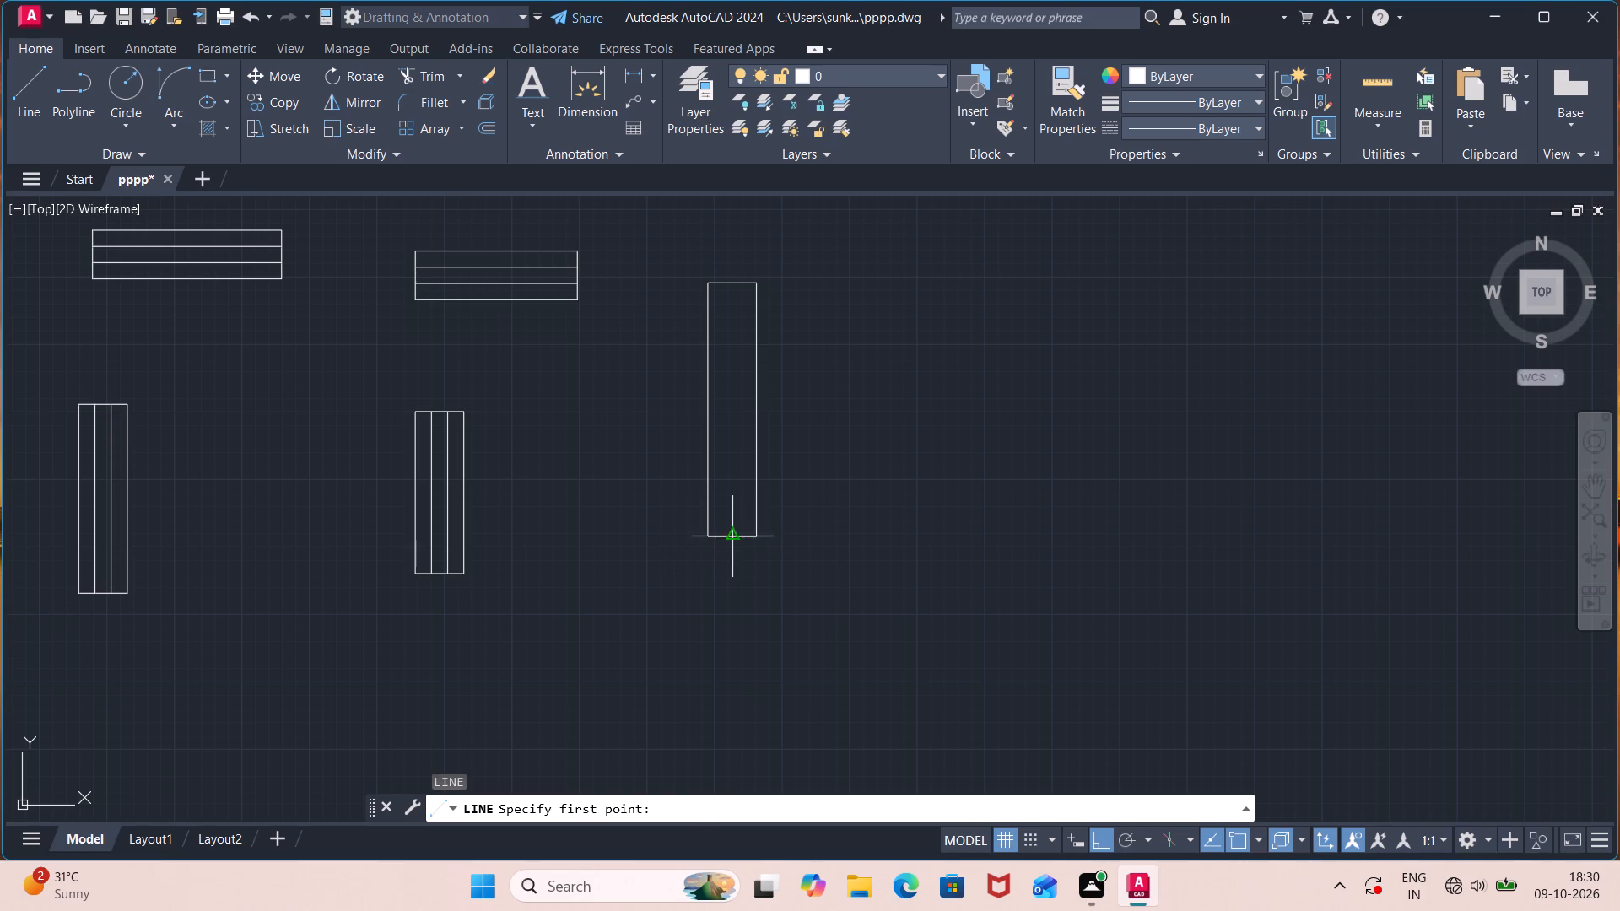
pyautogui.click(726, 540)
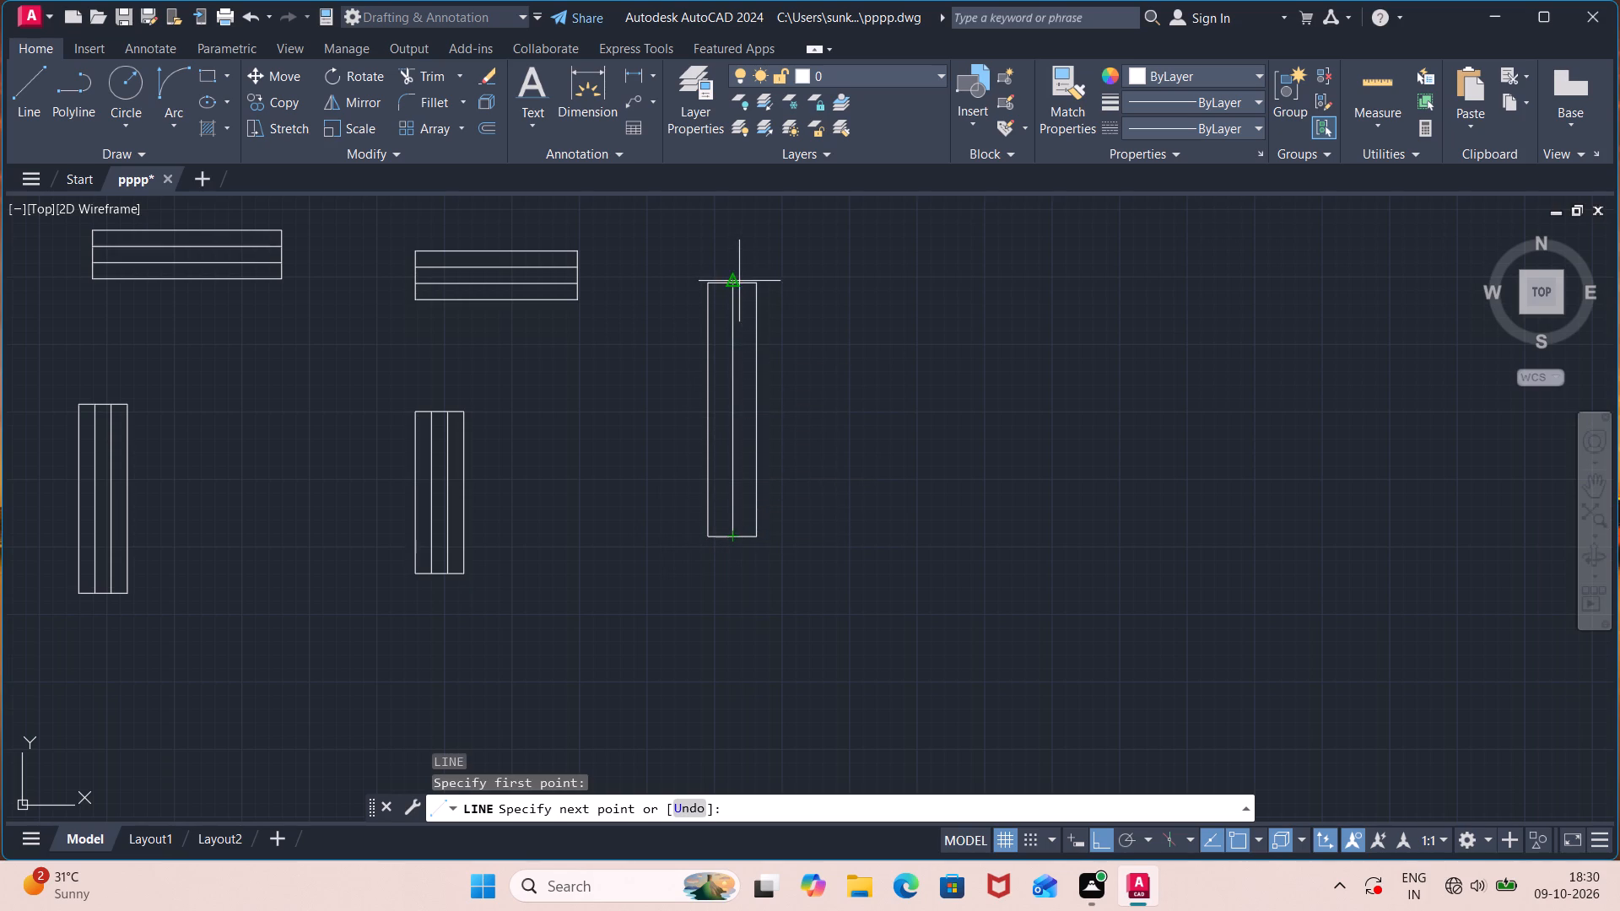
pyautogui.click(738, 280)
pyautogui.press('Escape')
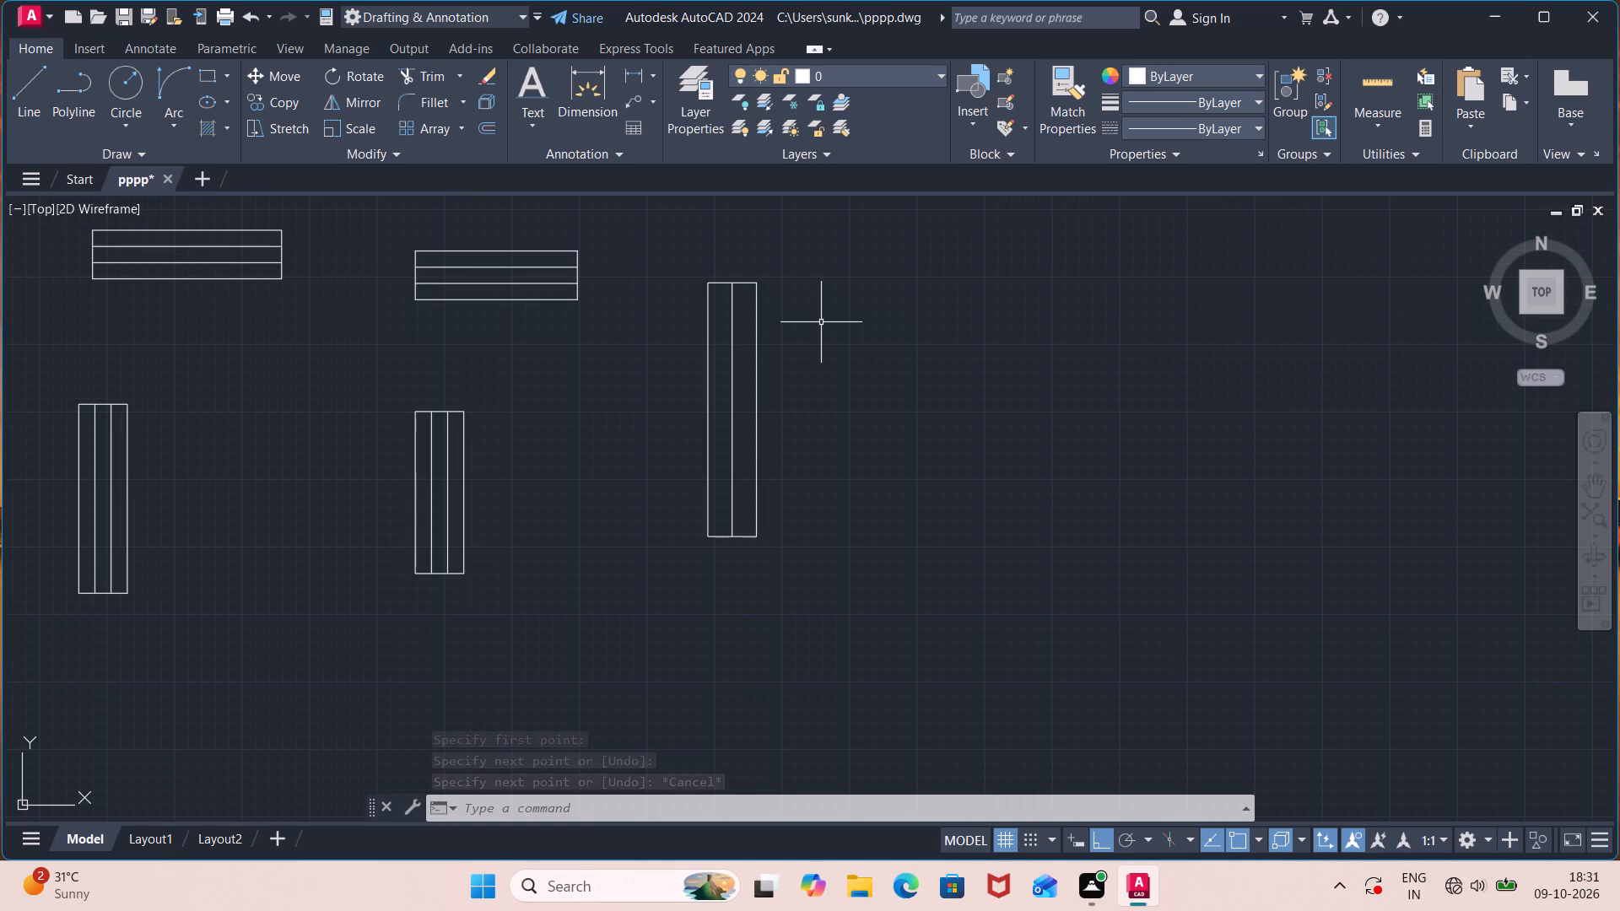
# Offset the 3'11" rectangle's vertical centre line by 1.5" to both sides.
pyautogui.press('o')
pyautogui.write('FF')
pyautogui.press('Return')
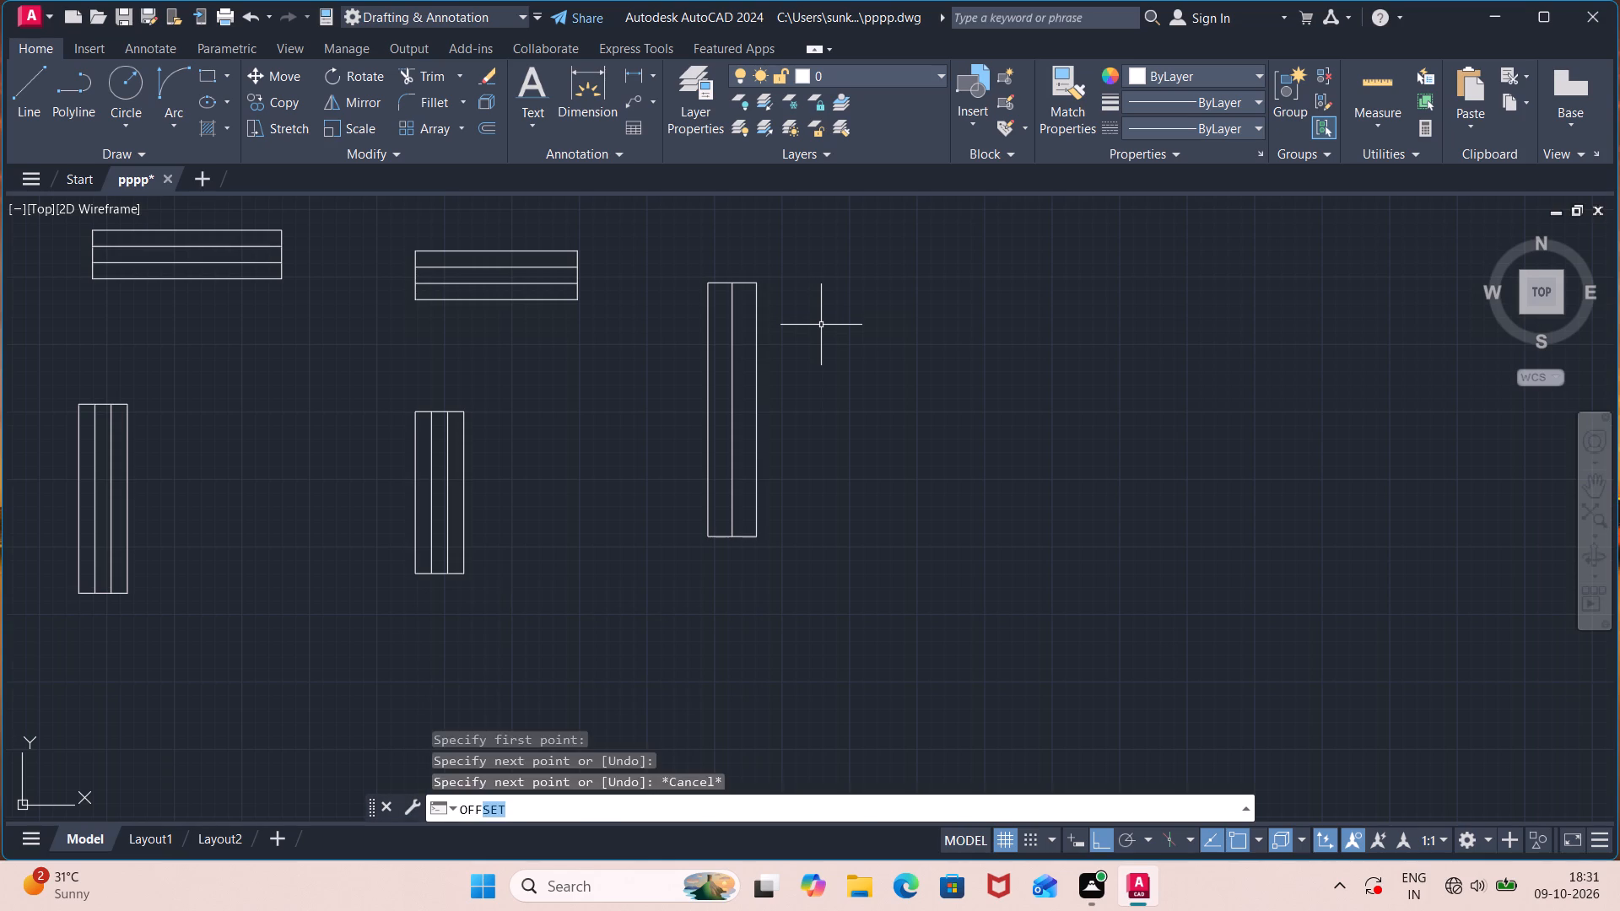
pyautogui.write('1.5"')
pyautogui.press('Return')
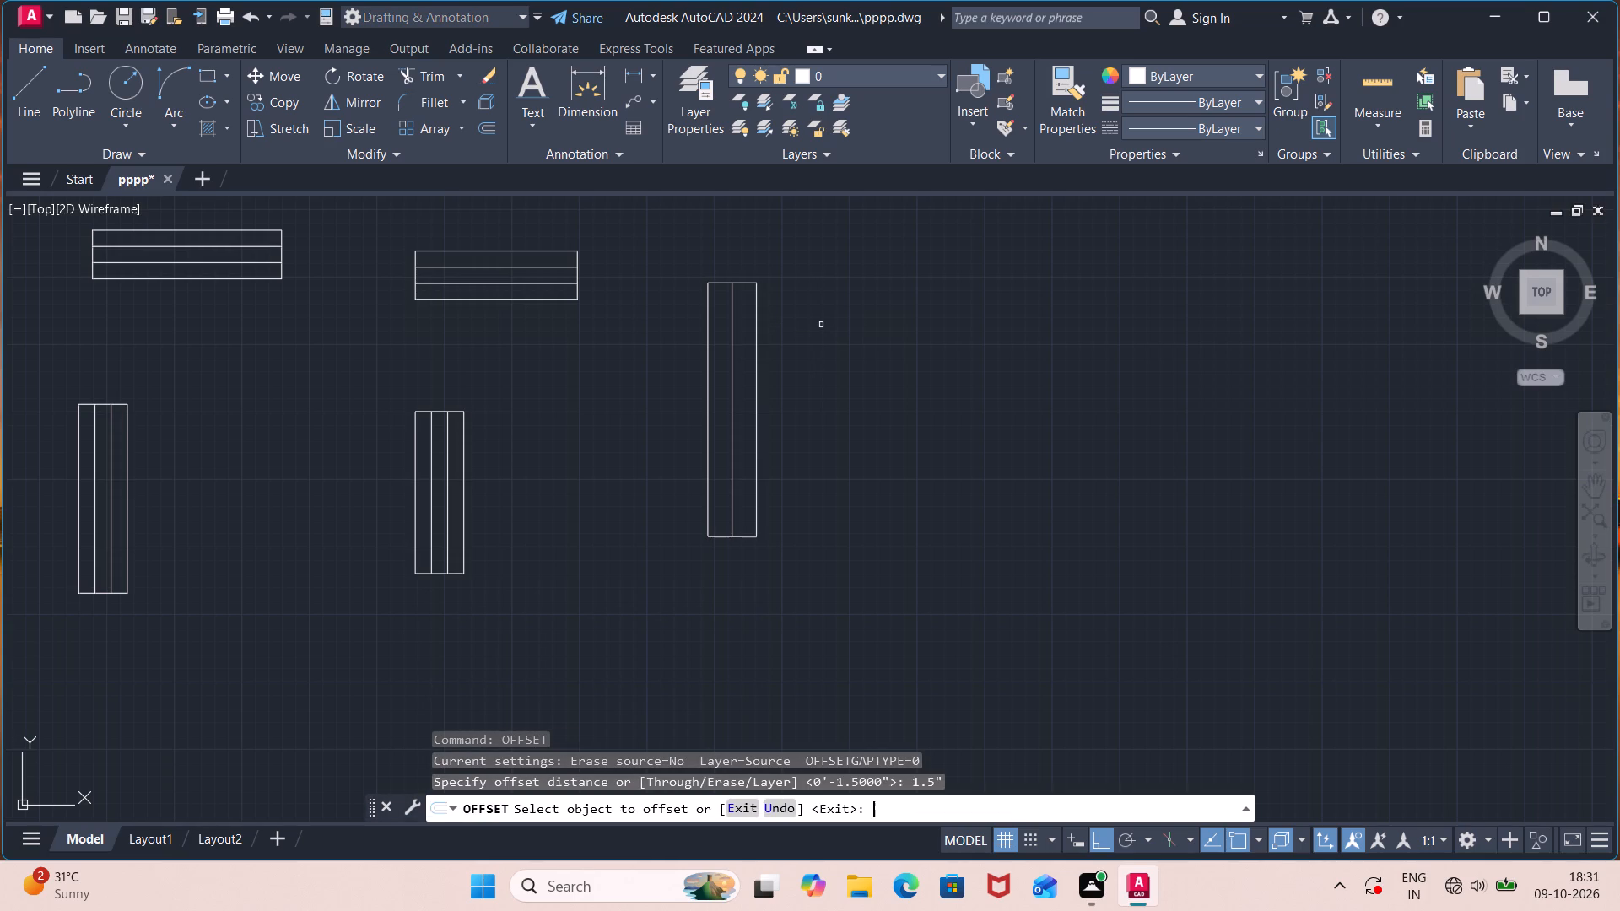
pyautogui.click(732, 404)
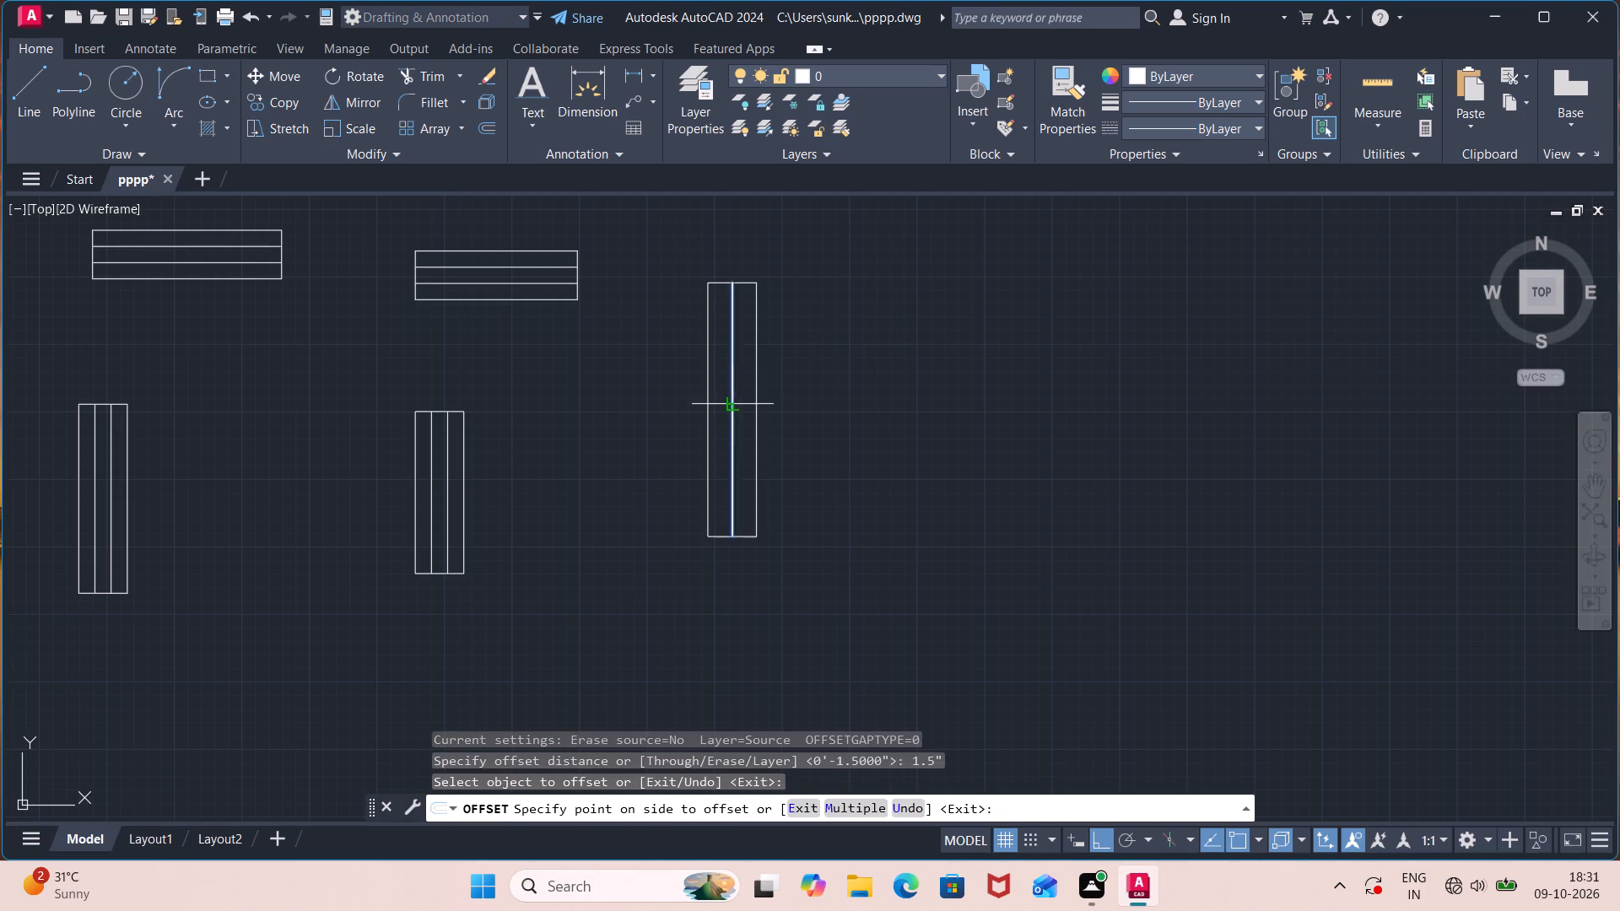
pyautogui.click(757, 402)
pyautogui.click(730, 414)
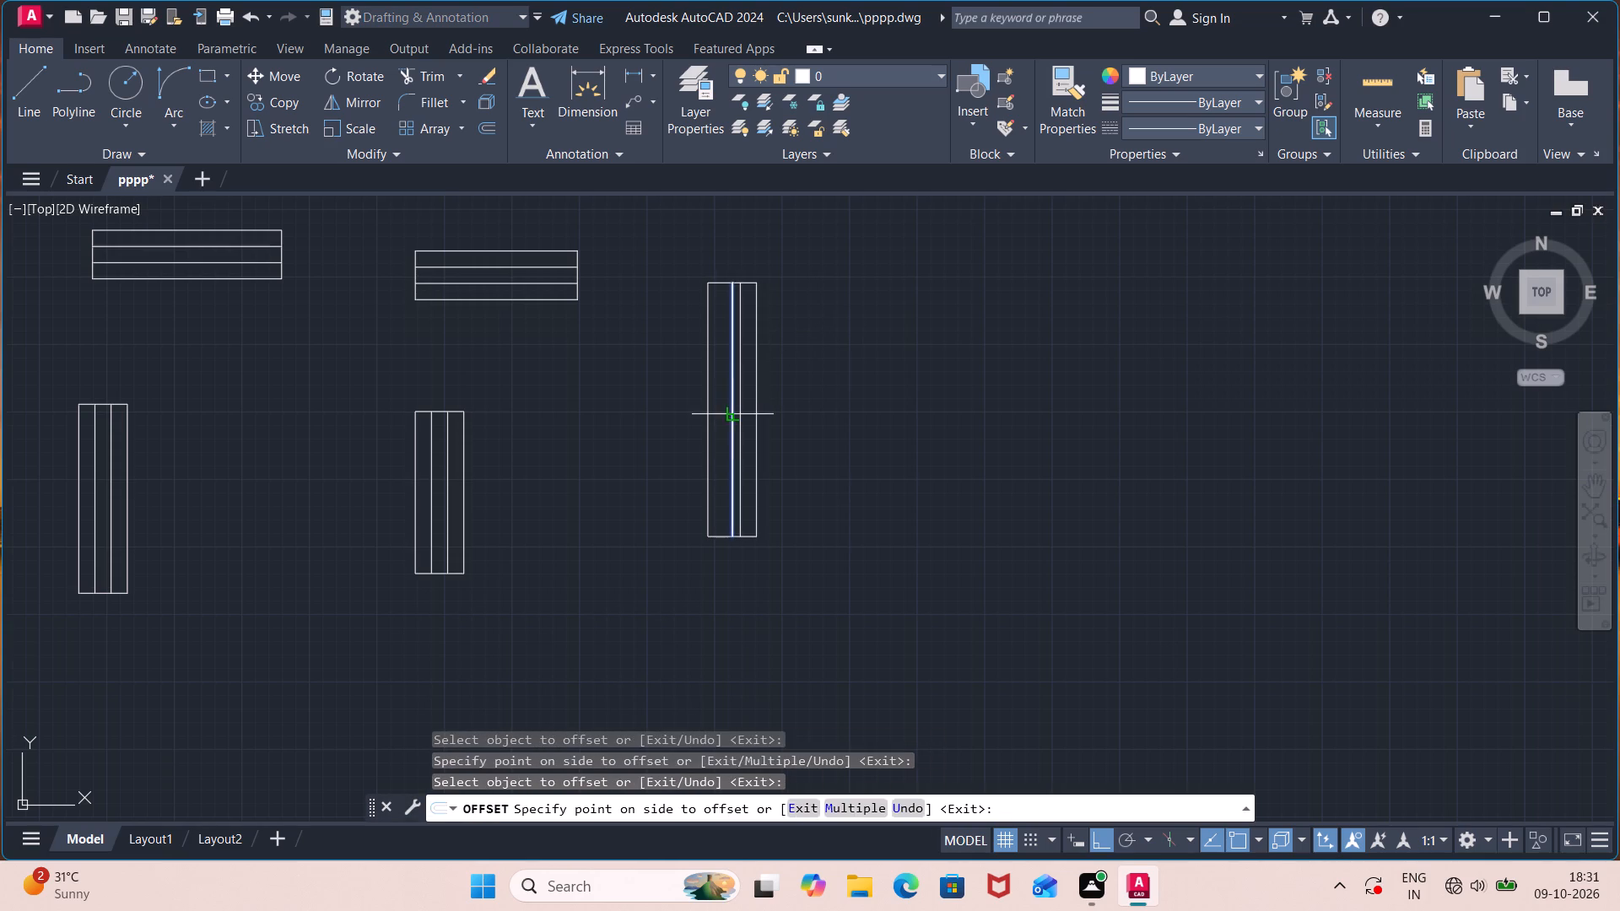
pyautogui.click(694, 418)
pyautogui.press('Escape')
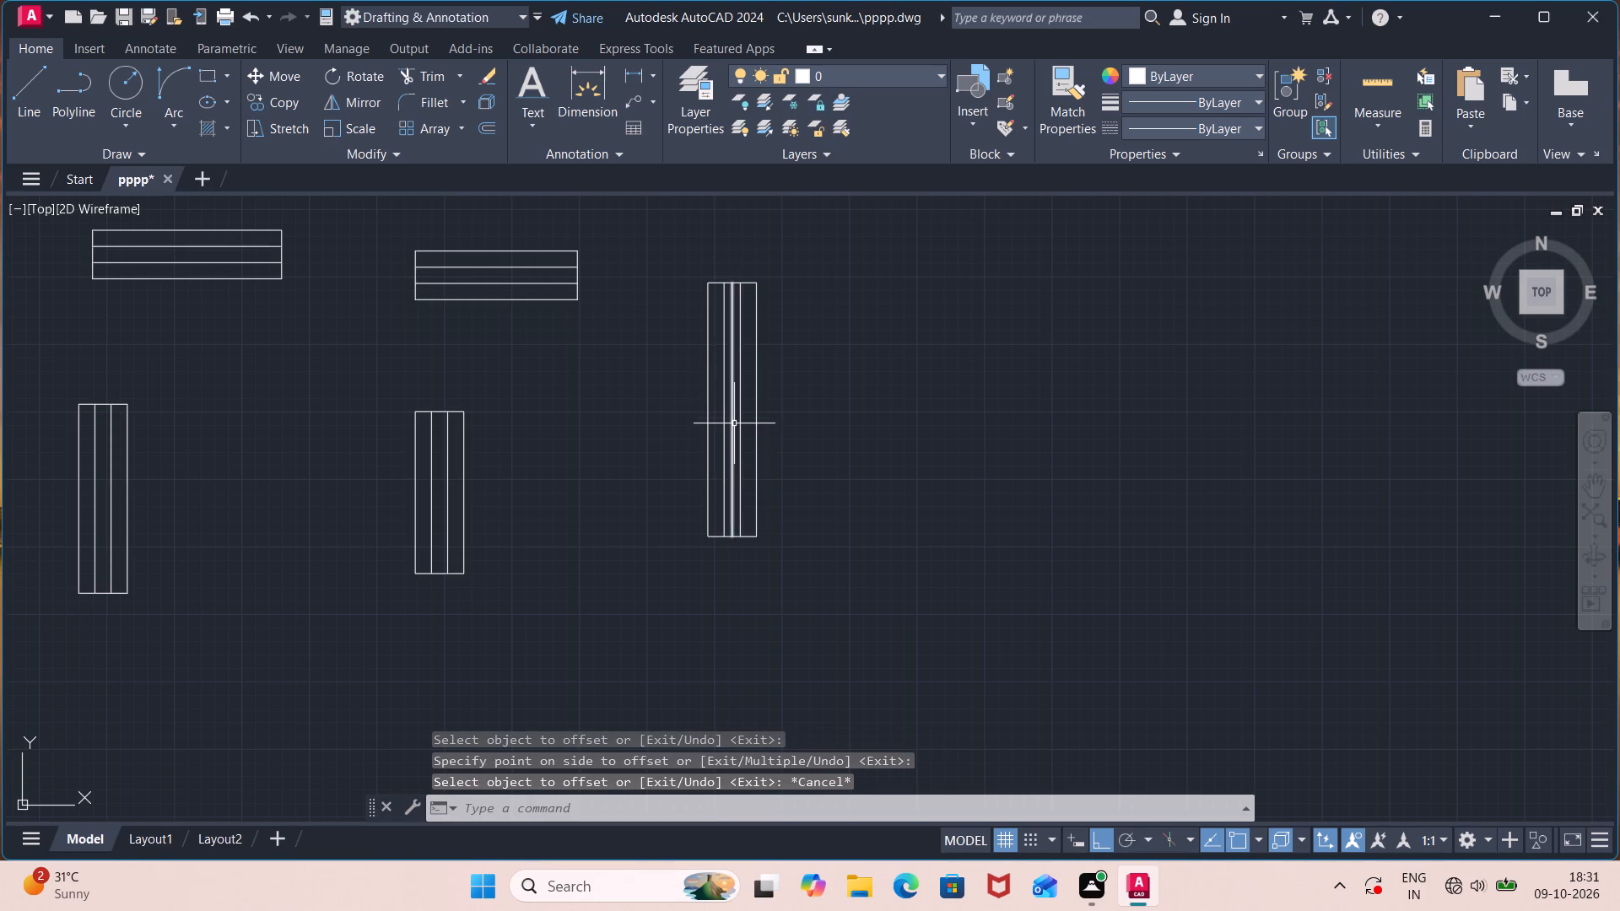
# Delete the original centre line between the two offset lines in the upright 3'11" rectangle.
pyautogui.click(734, 423)
pyautogui.press('Delete')
# Draw a horizontal rectangle 3'11" wide and 9" high from ortho lines, just north of the upright 3'11" symbol.
pyautogui.scroll(-2, 777, 426)
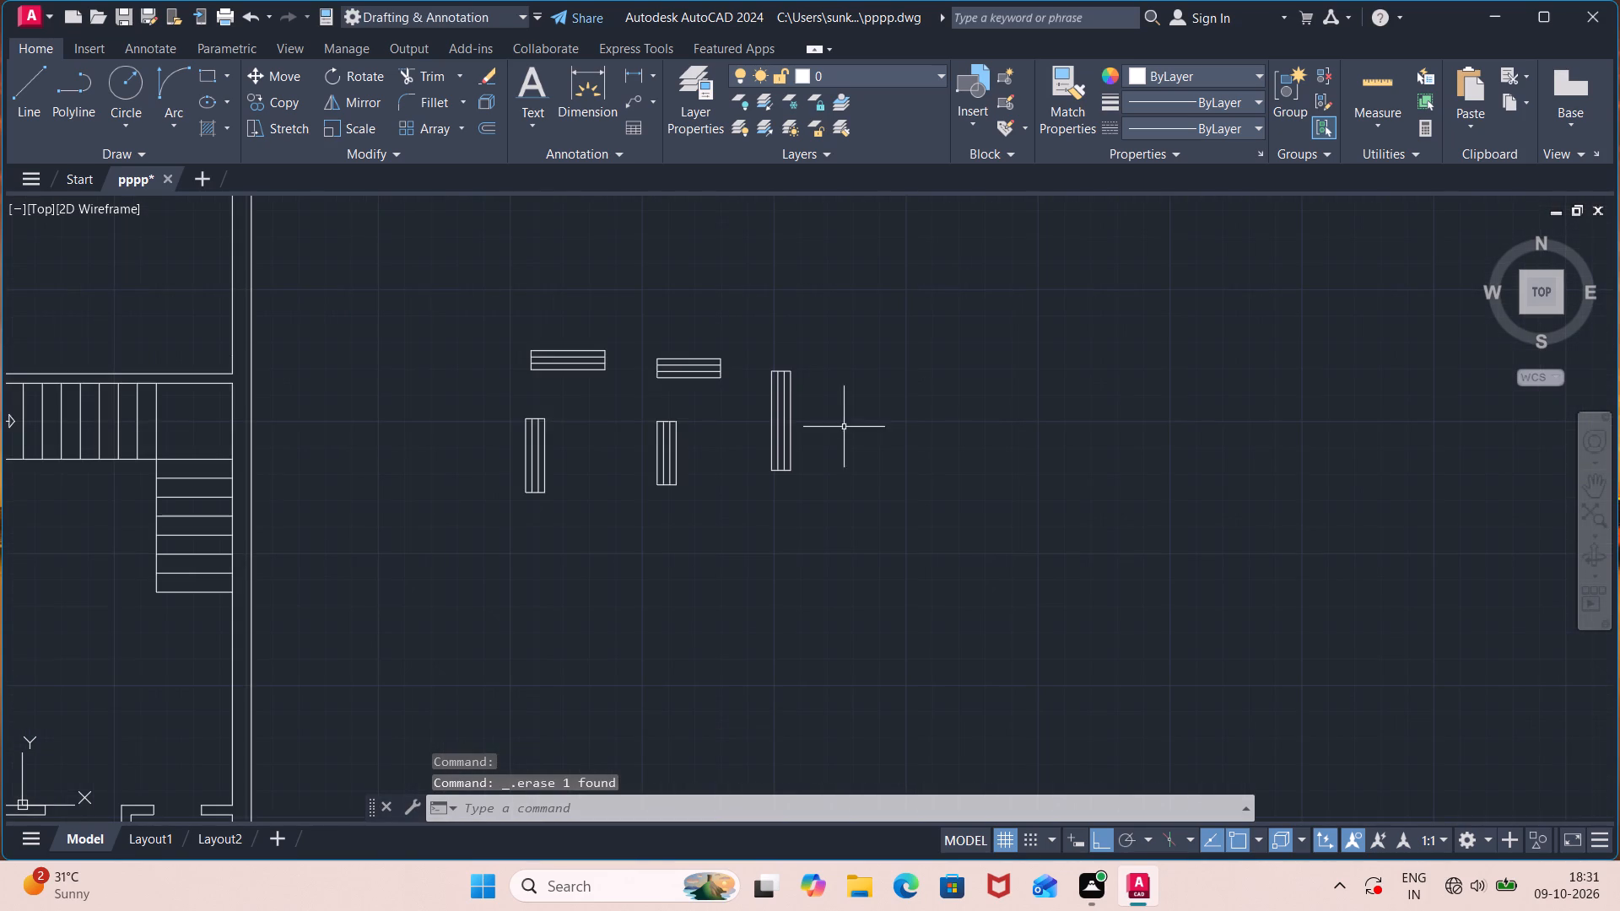
pyautogui.scroll(2, 813, 363)
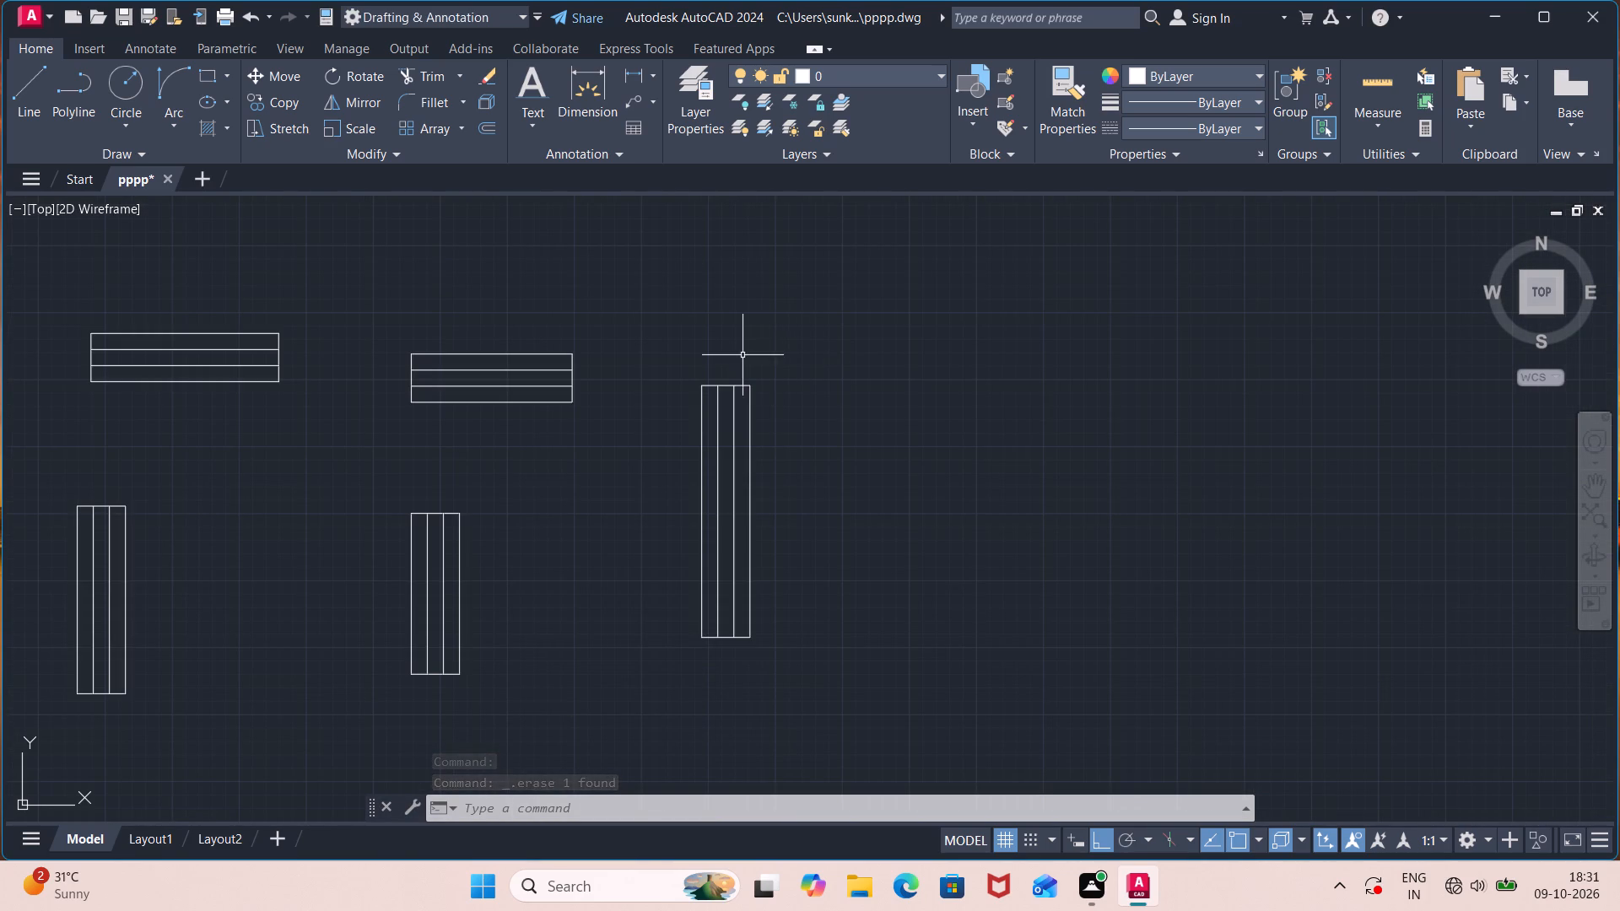
pyautogui.moveTo(730, 357); pyautogui.dragTo(738, 438, button='middle')
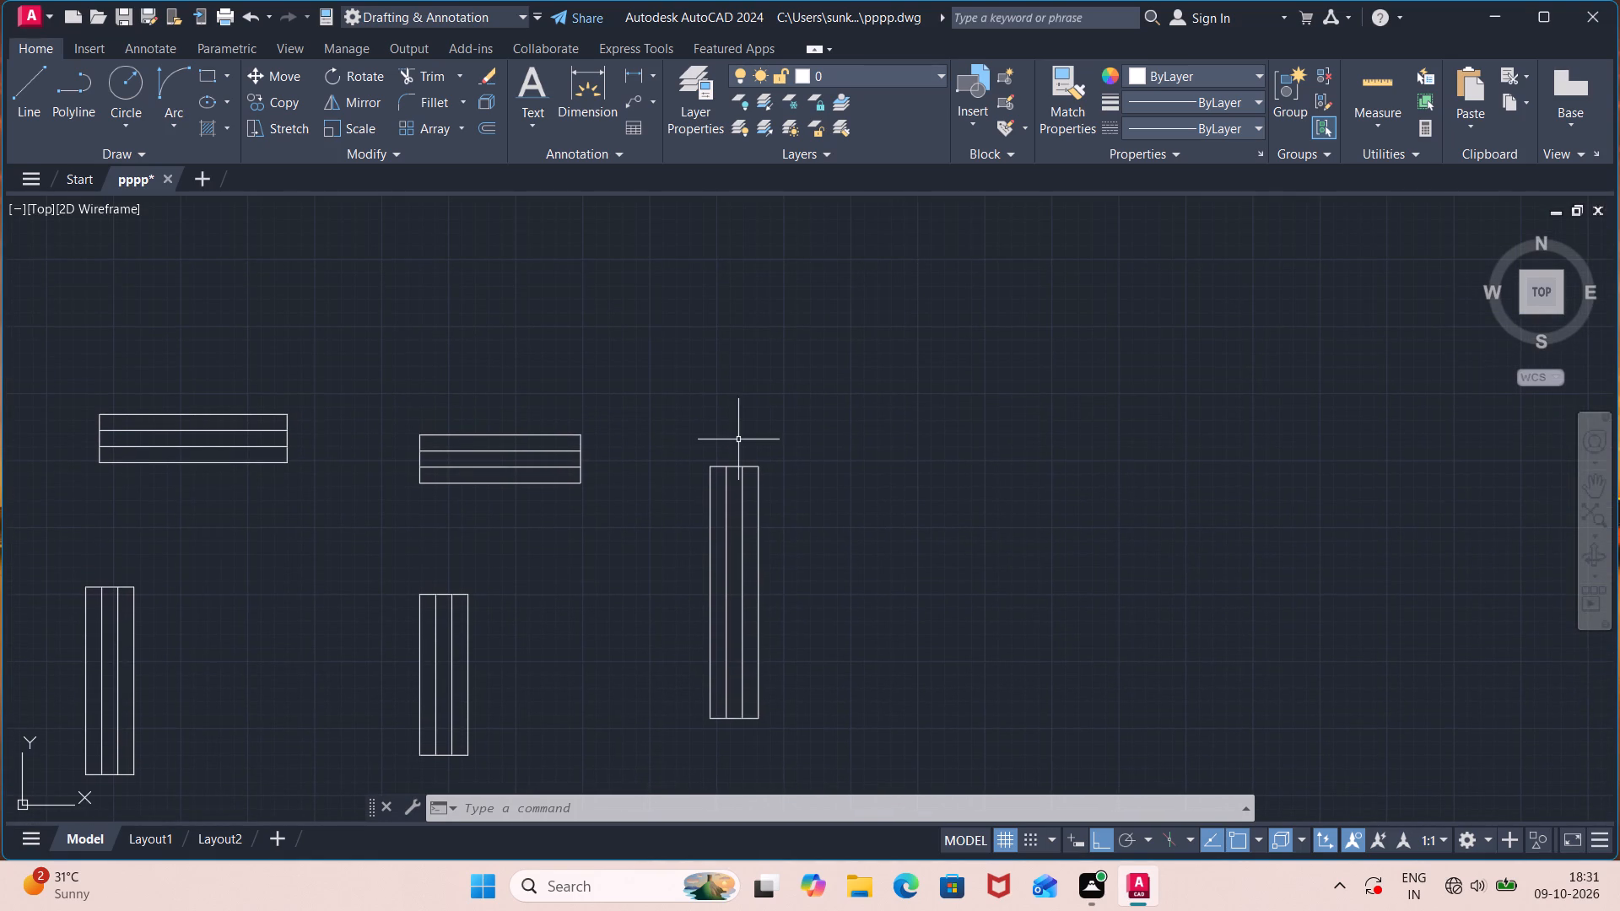
pyautogui.press('l')
pyautogui.press('Return')
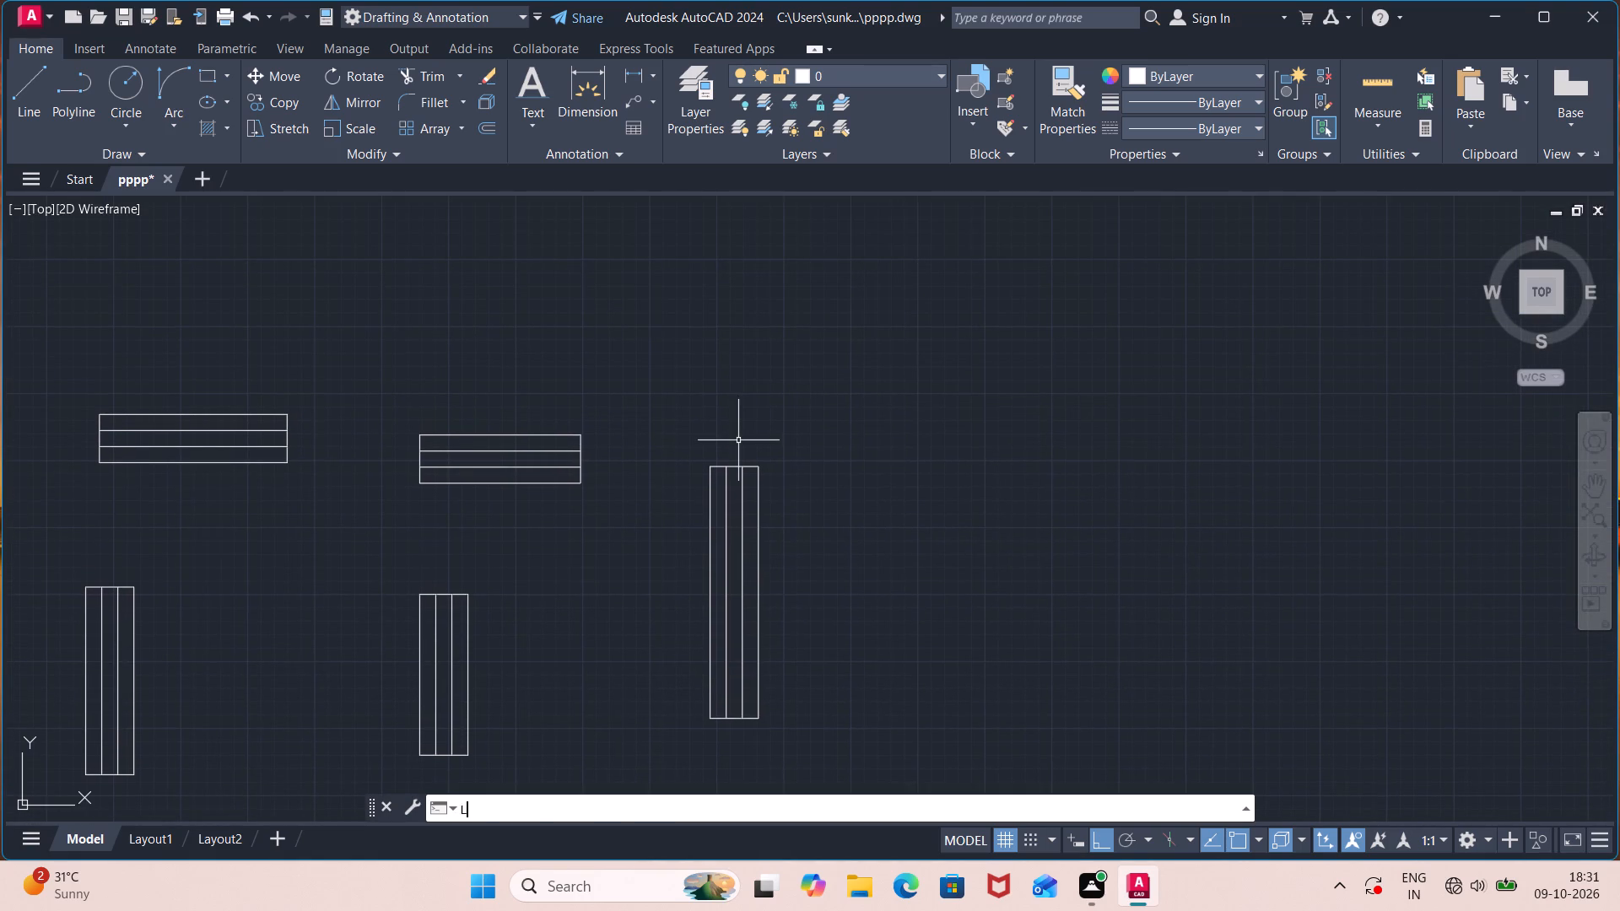
pyautogui.click(738, 409)
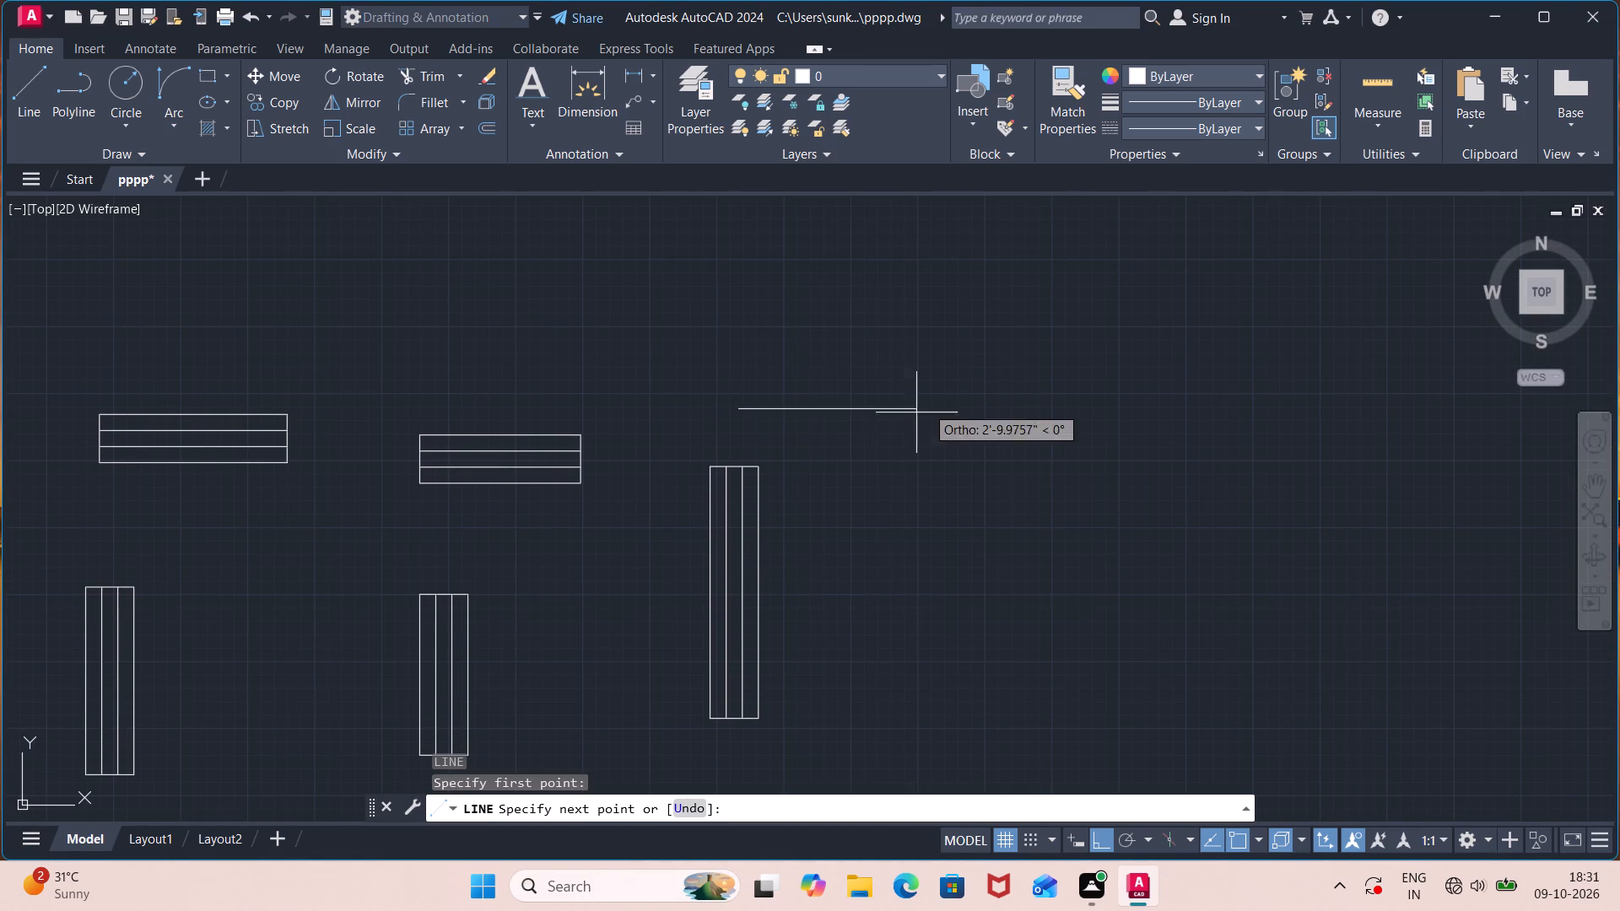
pyautogui.write('3\'11"')
pyautogui.press('Return')
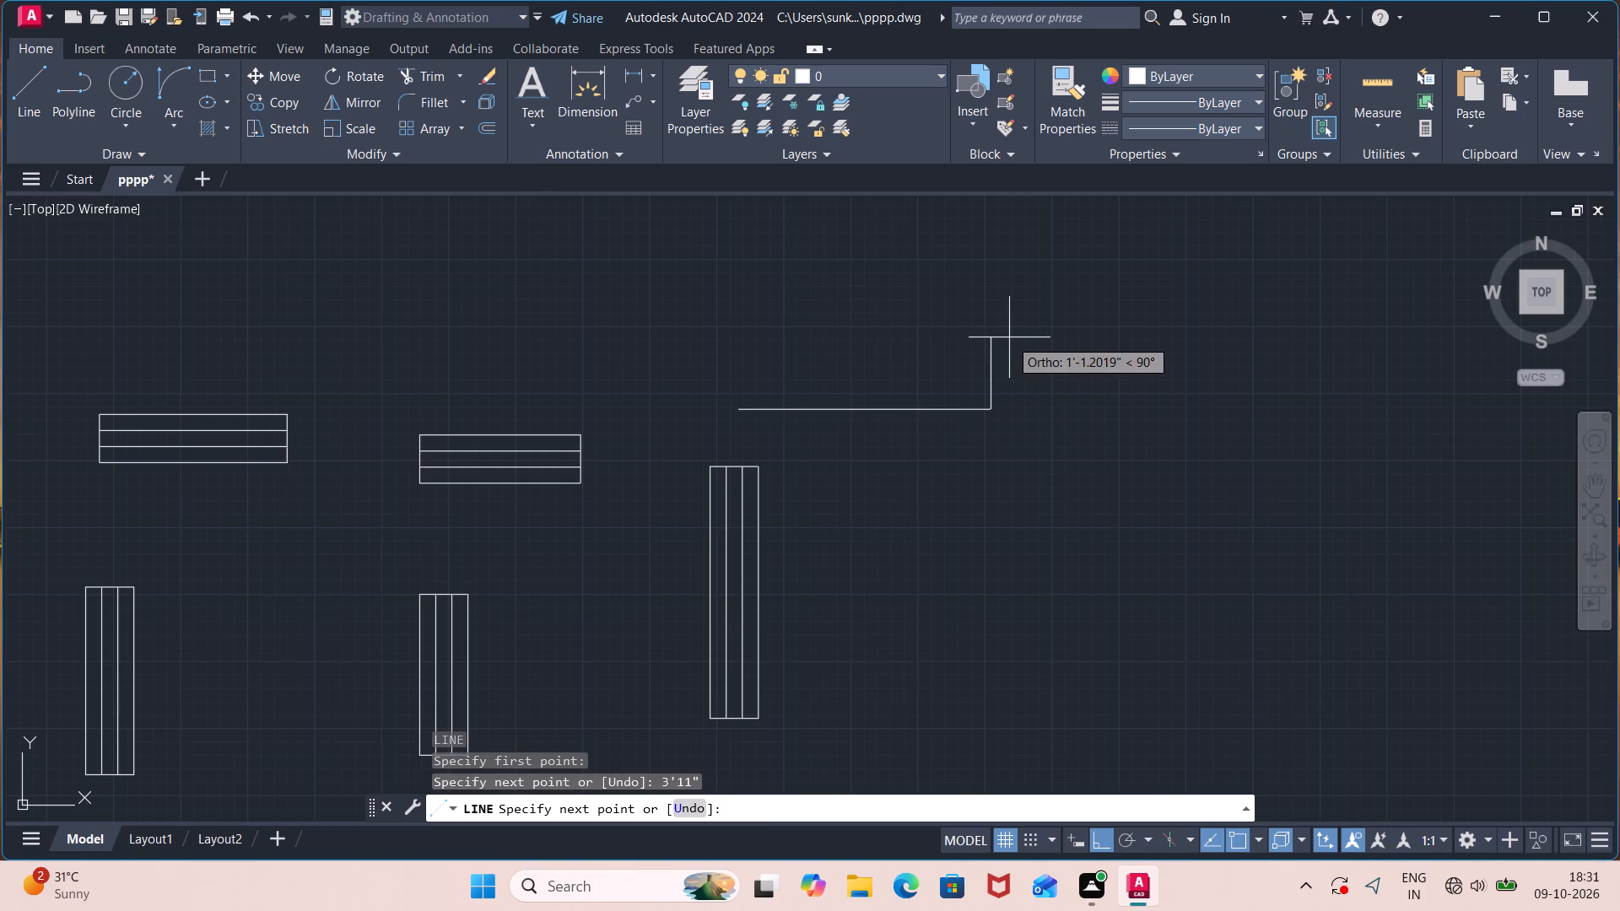
pyautogui.write('9"')
pyautogui.press('Return')
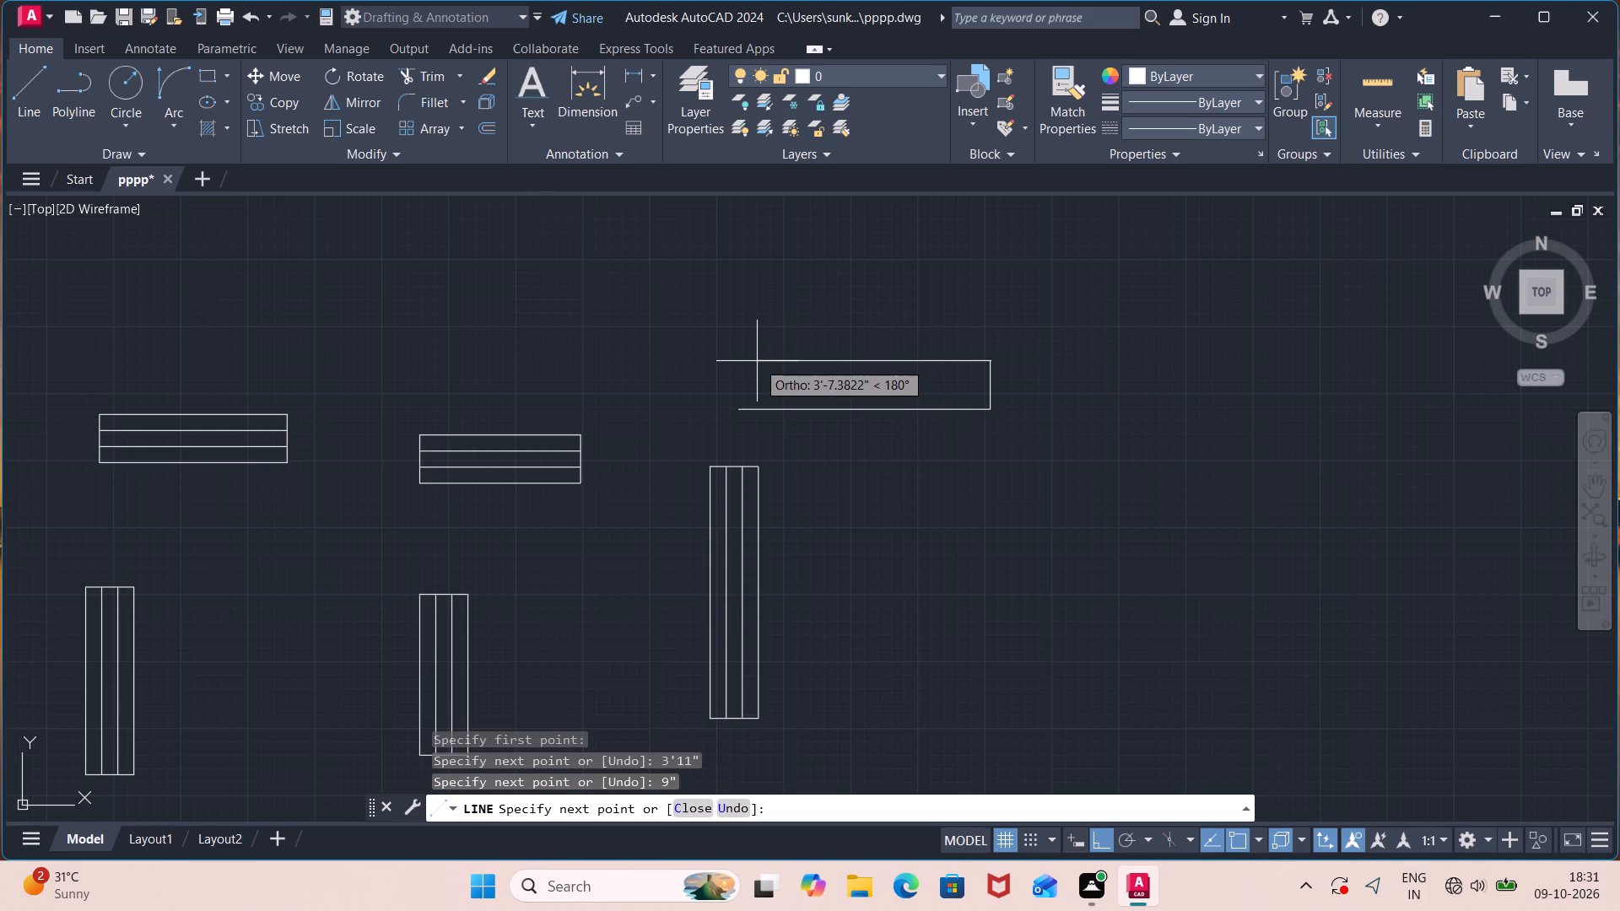
pyautogui.write('3\'11"')
pyautogui.press('Return')
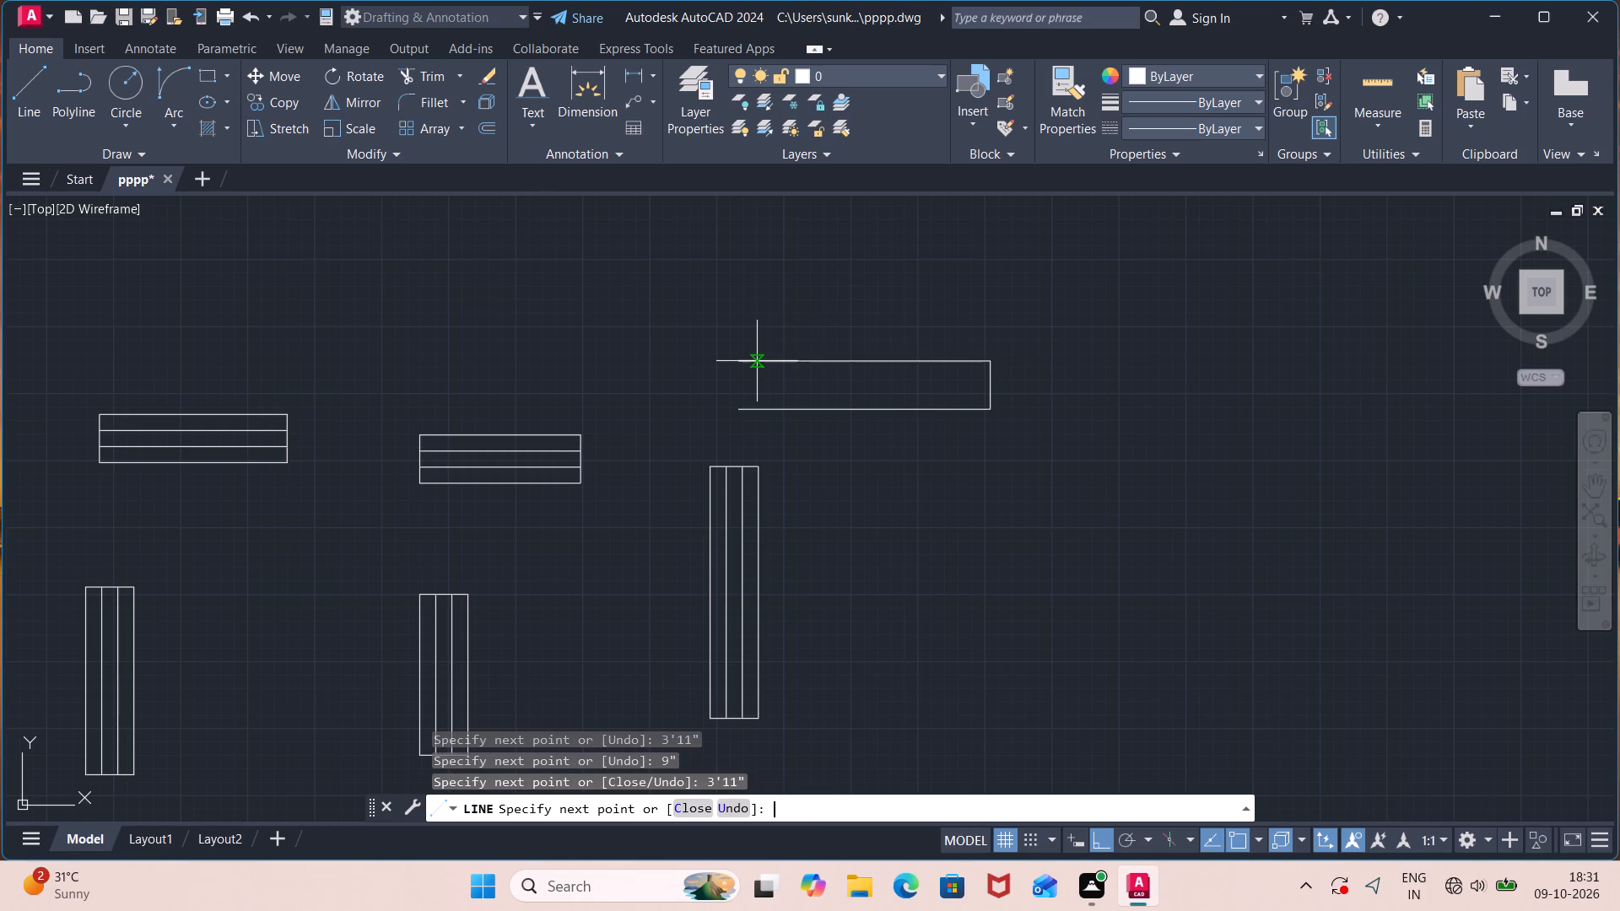
pyautogui.click(738, 410)
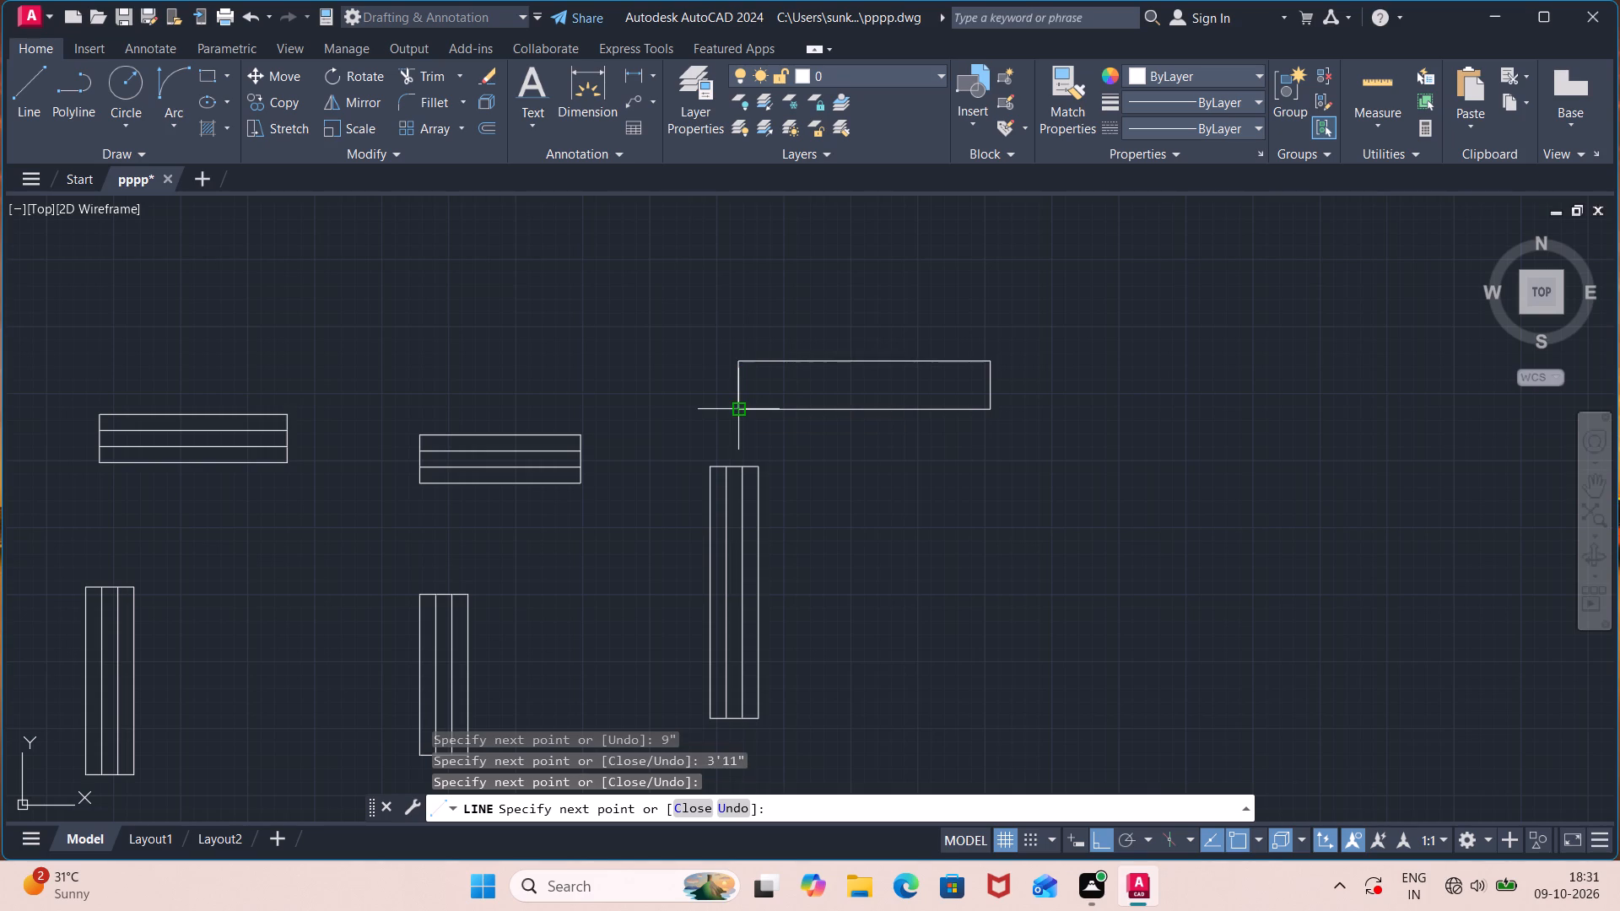
pyautogui.press('Escape')
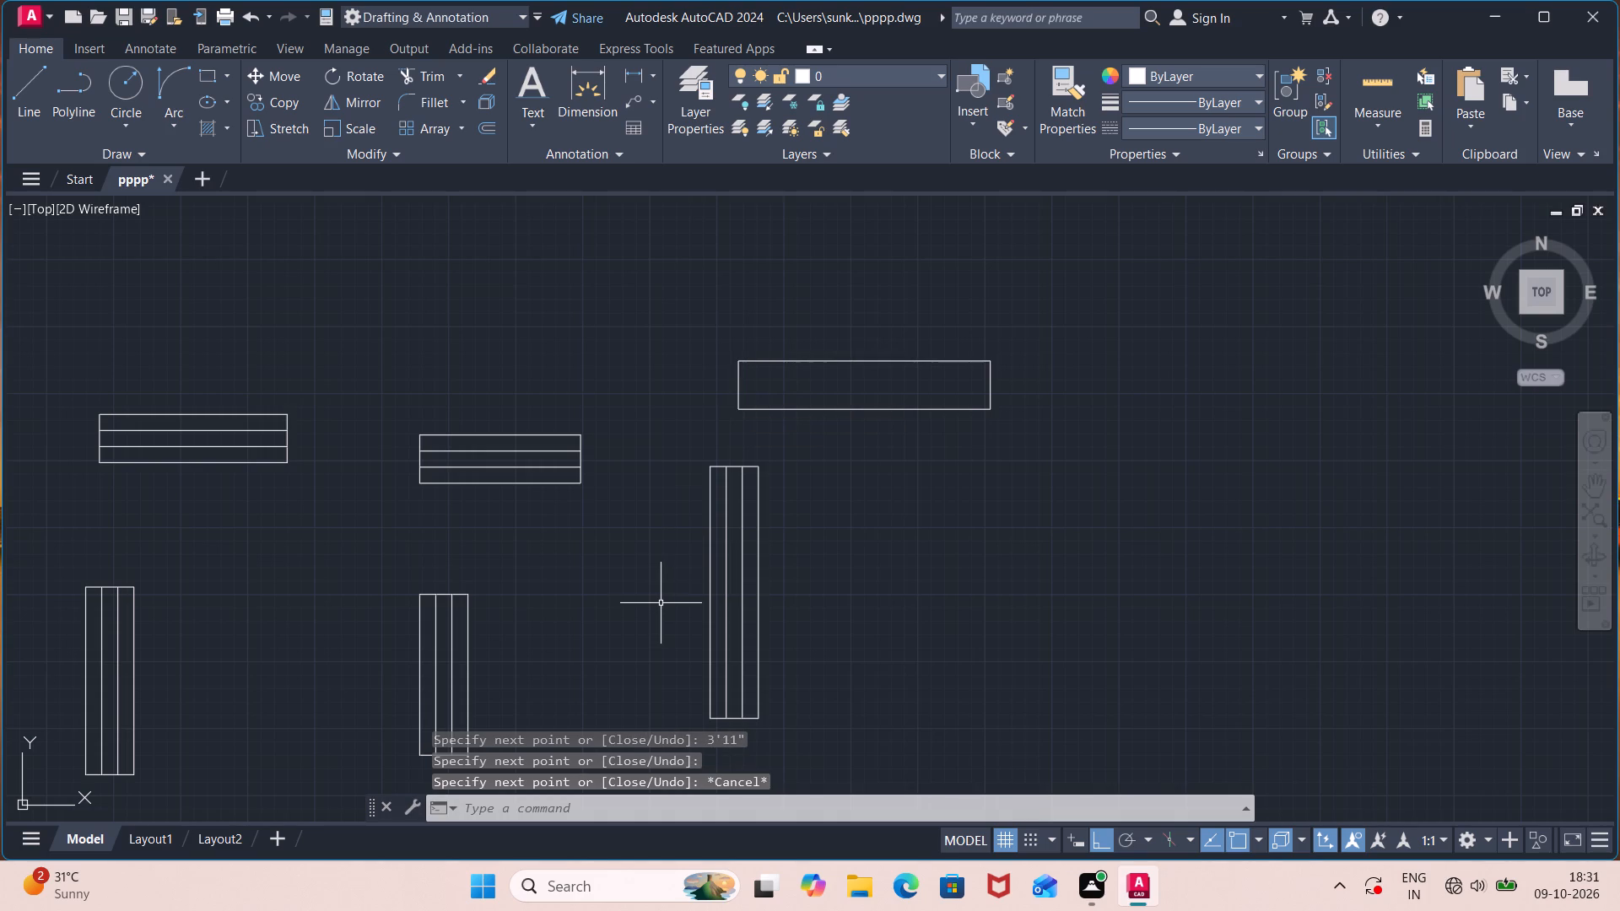
# Draw a horizontal centre line through the new 3'11" rectangle, between the midpoints of its two short edges.
pyautogui.press('l')
pyautogui.press('Return')
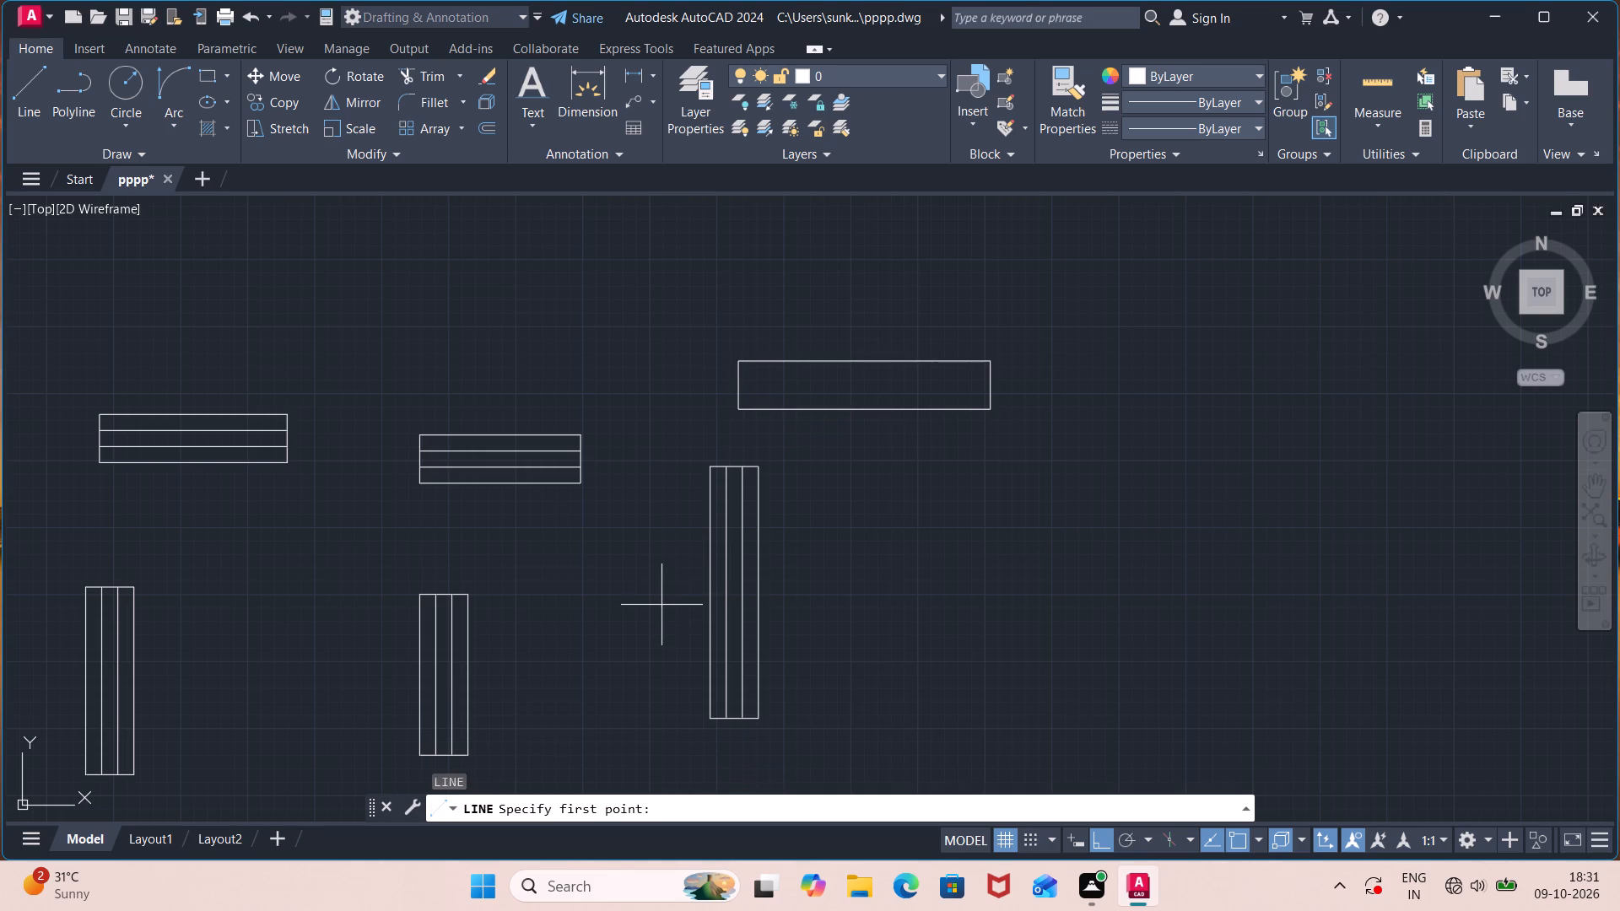
pyautogui.click(740, 382)
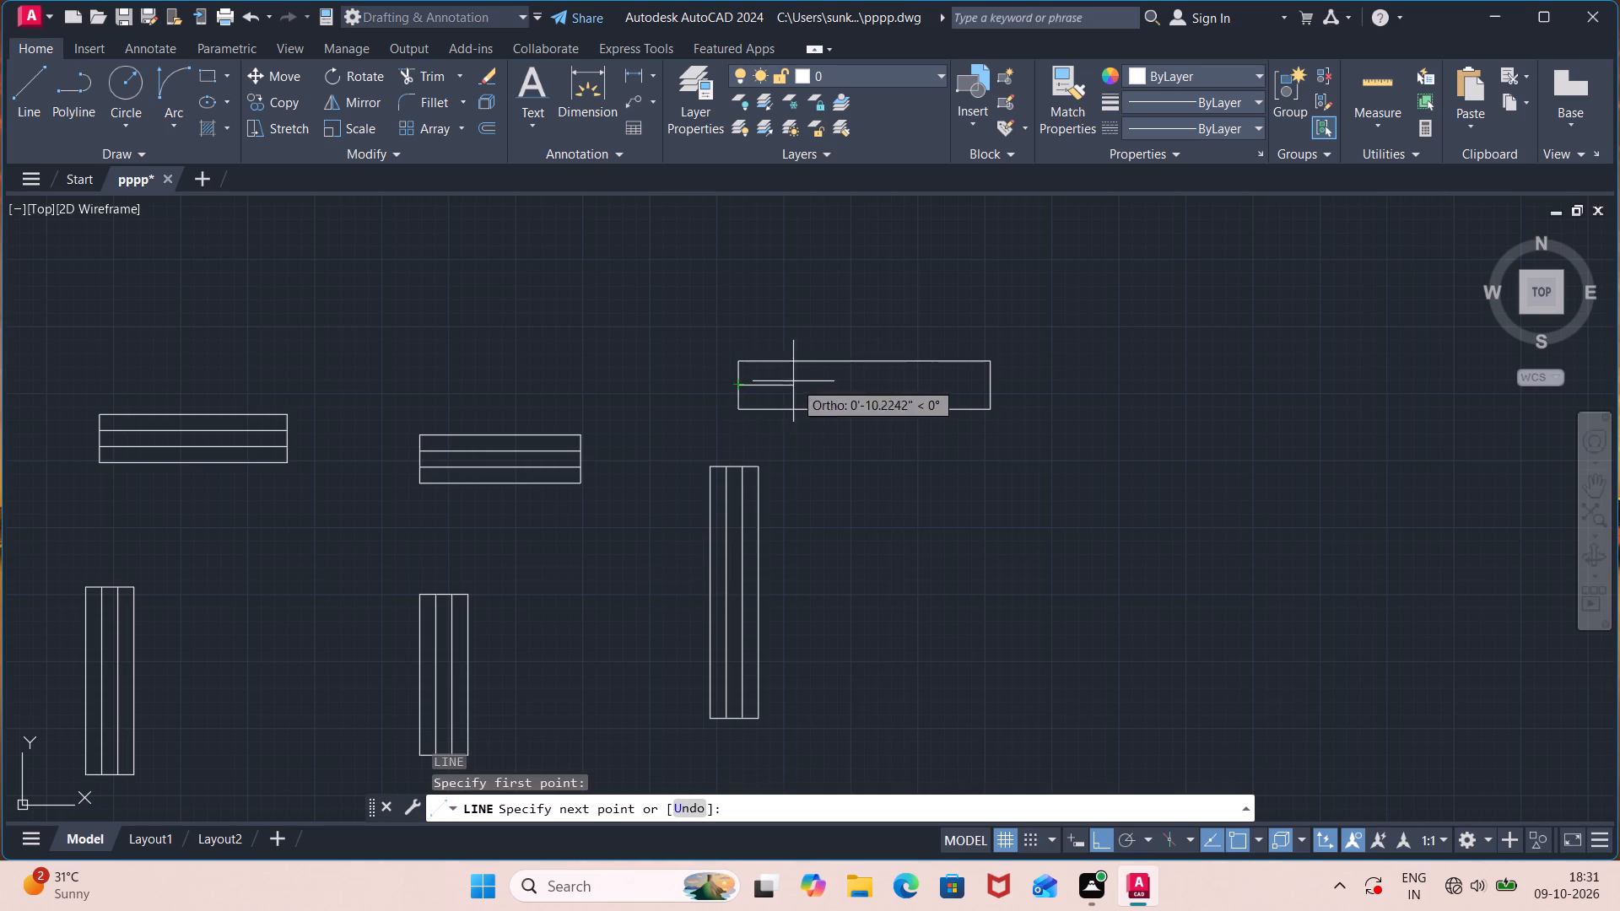
pyautogui.click(988, 383)
pyautogui.press('Escape')
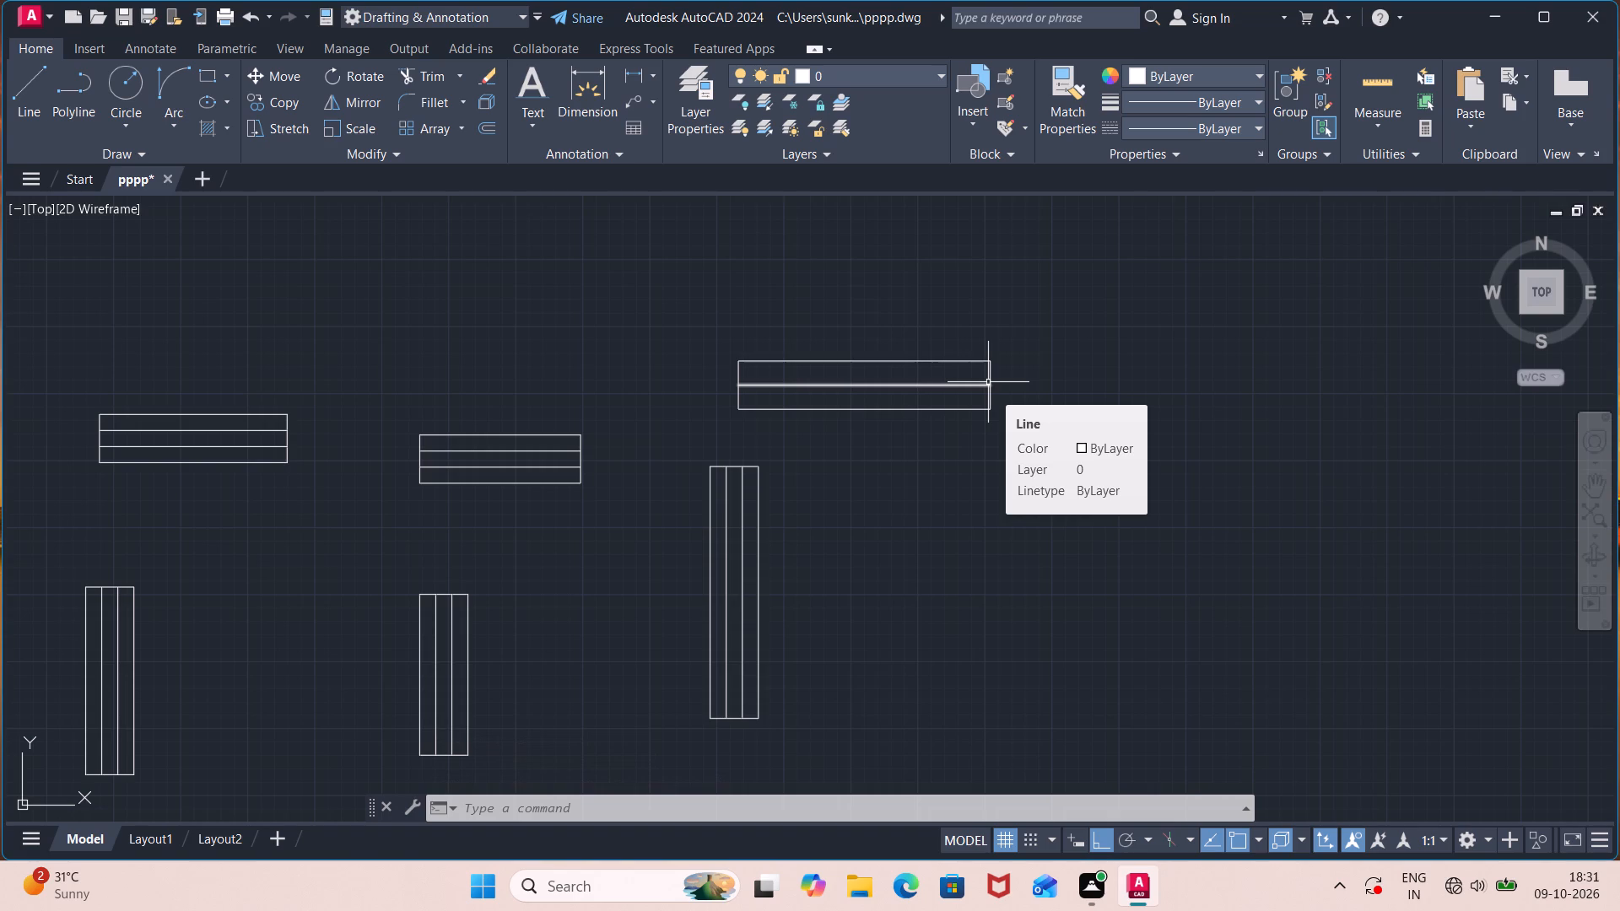
# Offset the horizontal 3'11" rectangle's centre line by 1.5" to both sides.
pyautogui.write('OFF')
pyautogui.press('Return')
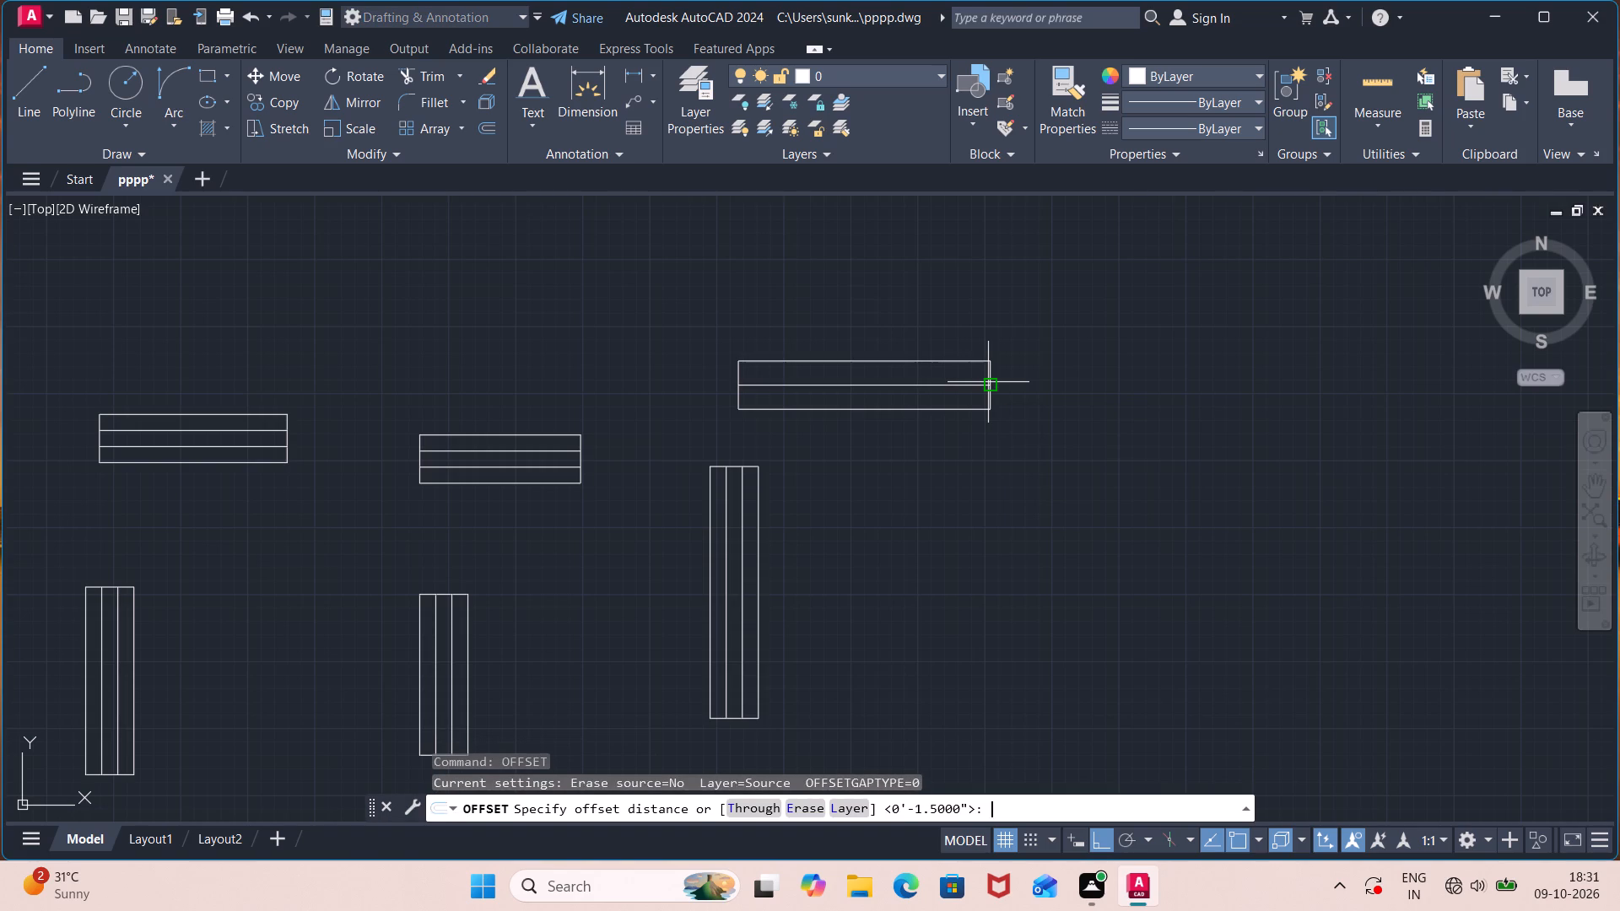
pyautogui.write('1.5"')
pyautogui.press('Return')
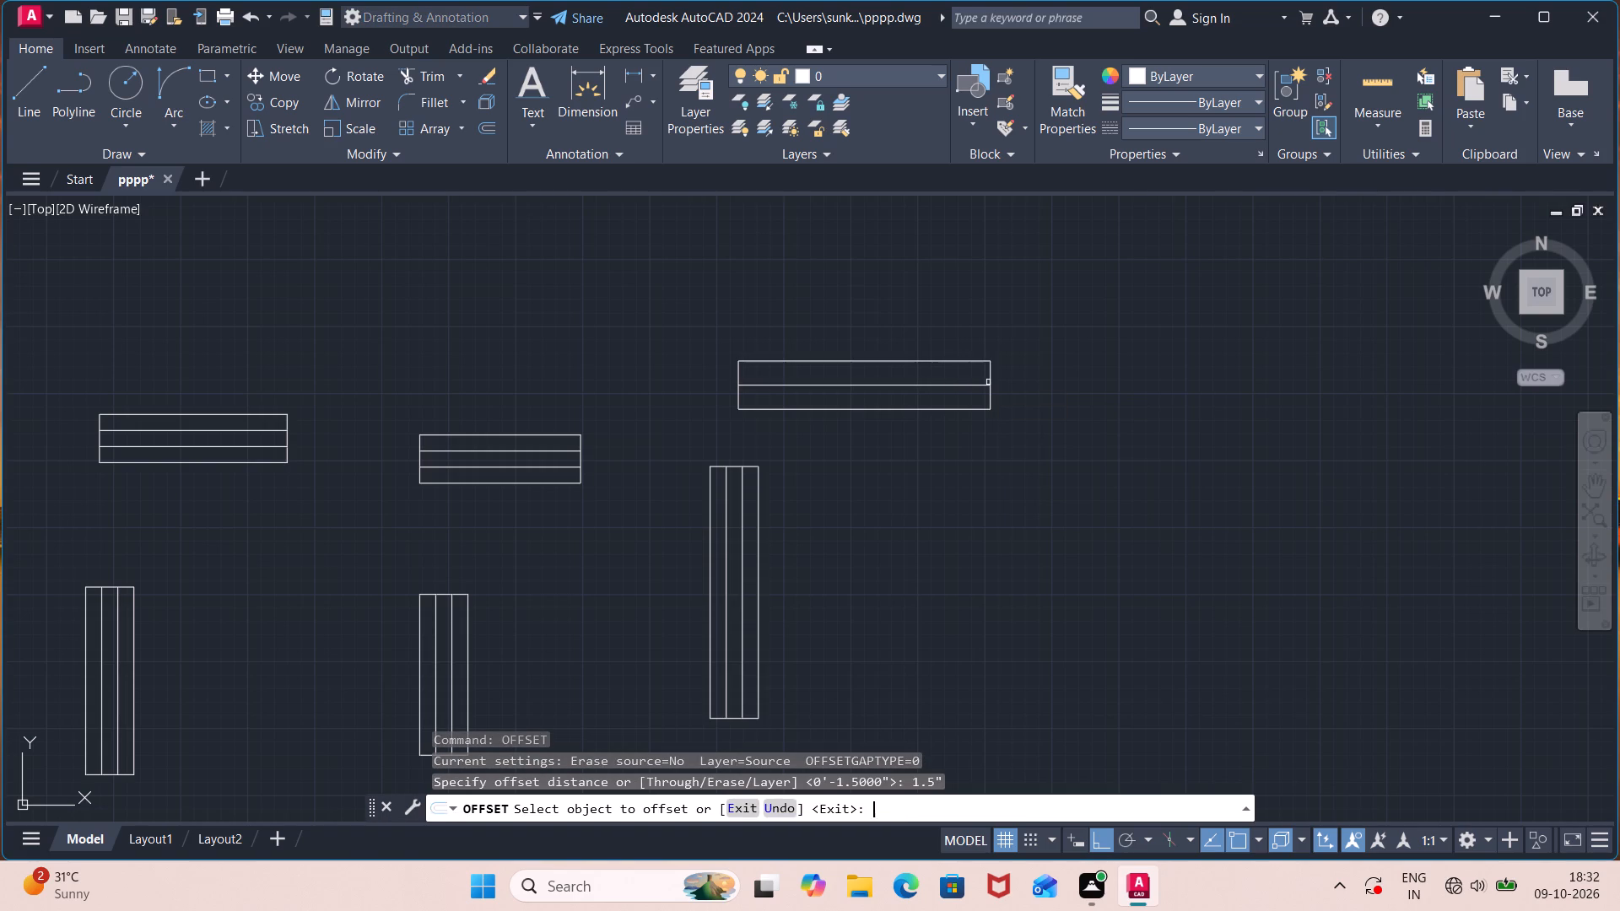
pyautogui.click(960, 385)
pyautogui.click(960, 364)
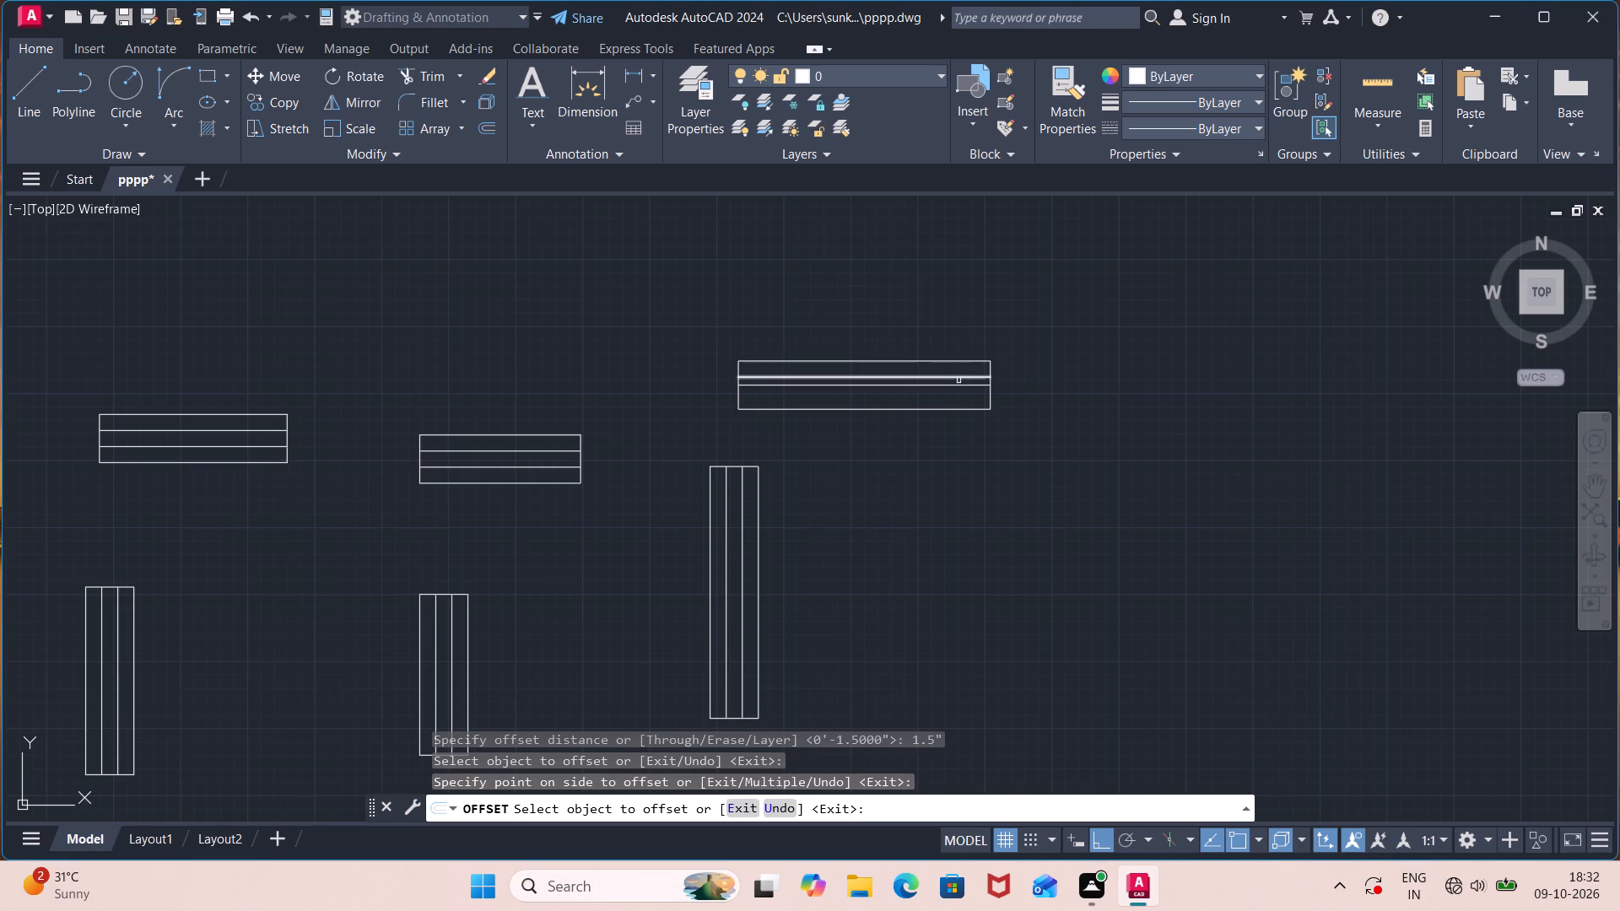
pyautogui.click(958, 387)
pyautogui.click(960, 402)
pyautogui.press('Escape')
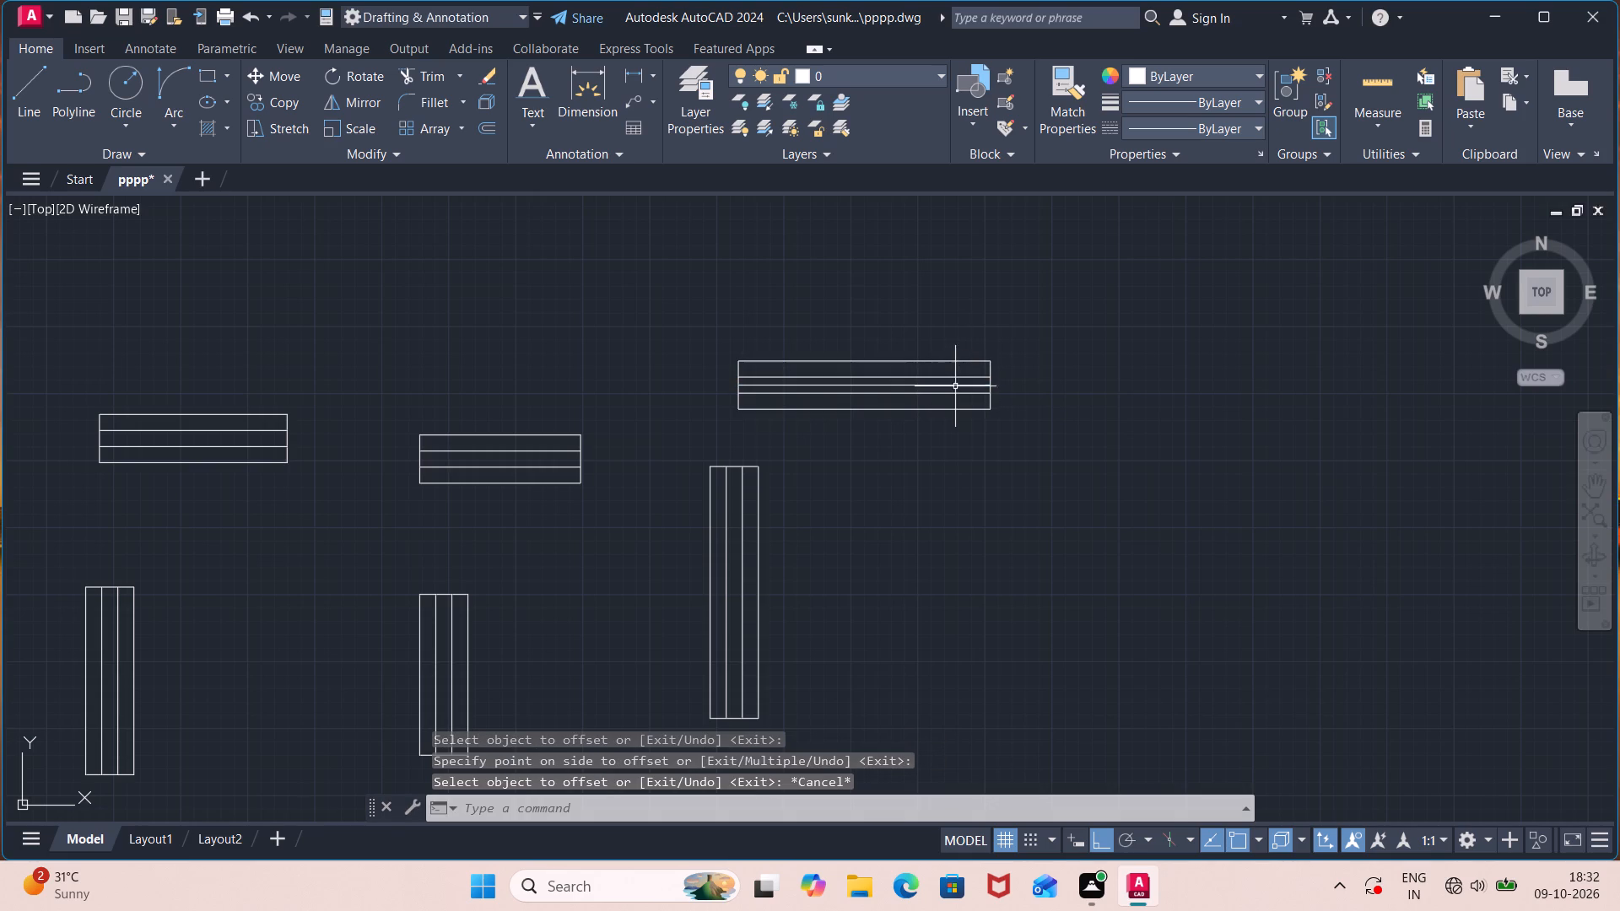
# Delete the original centre line between the two offset lines in the horizontal 3'11" rectangle.
pyautogui.click(953, 387)
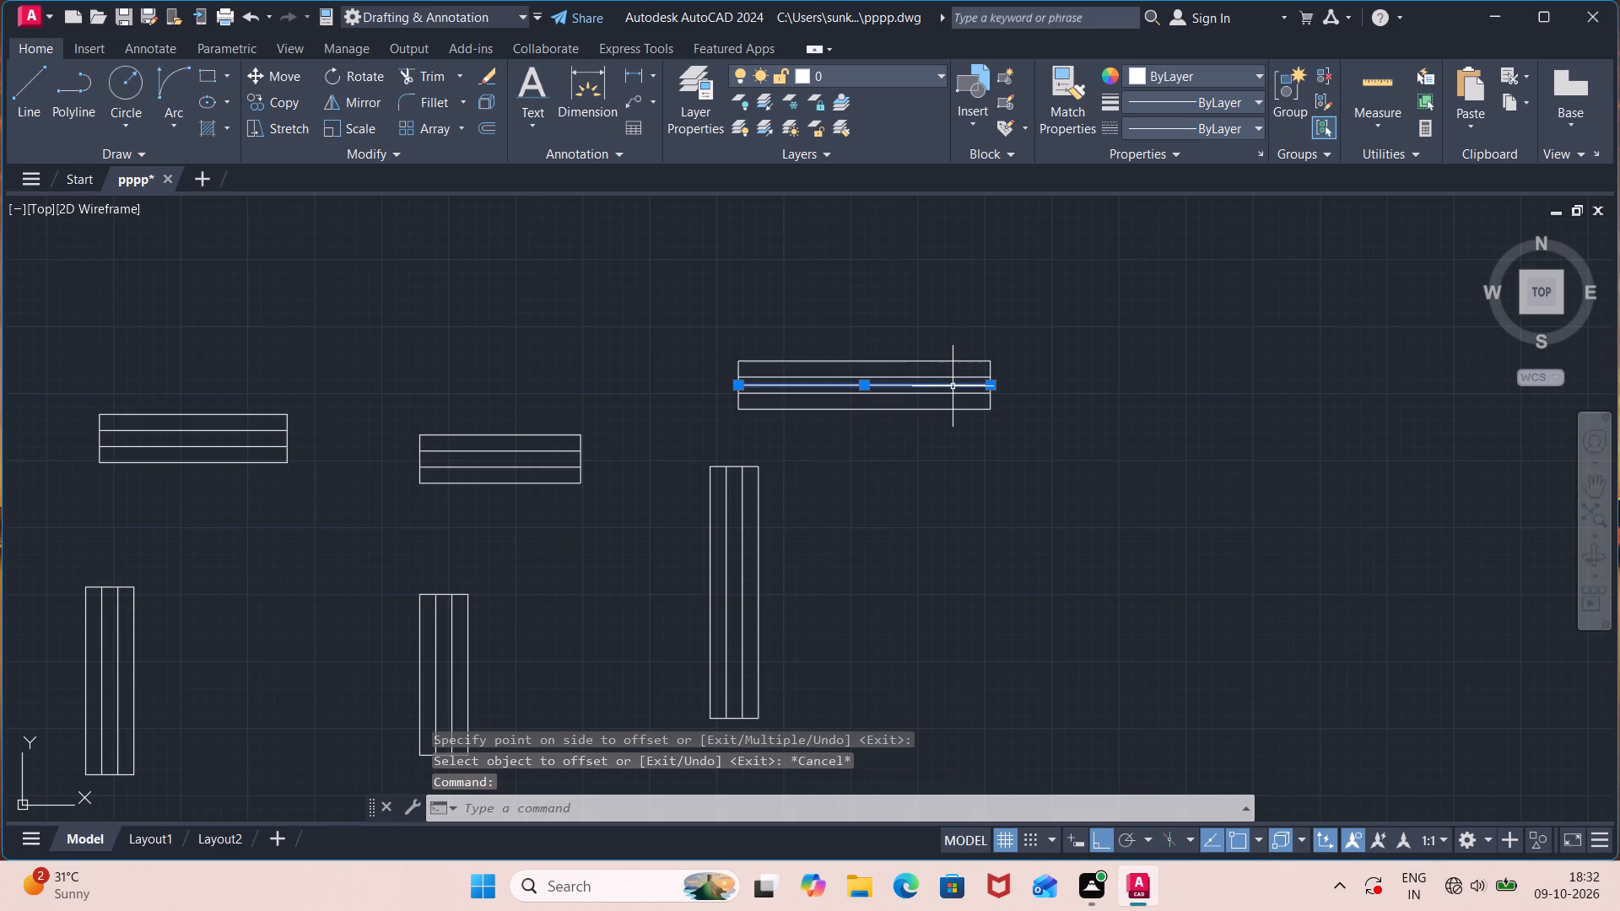
pyautogui.press('Delete')
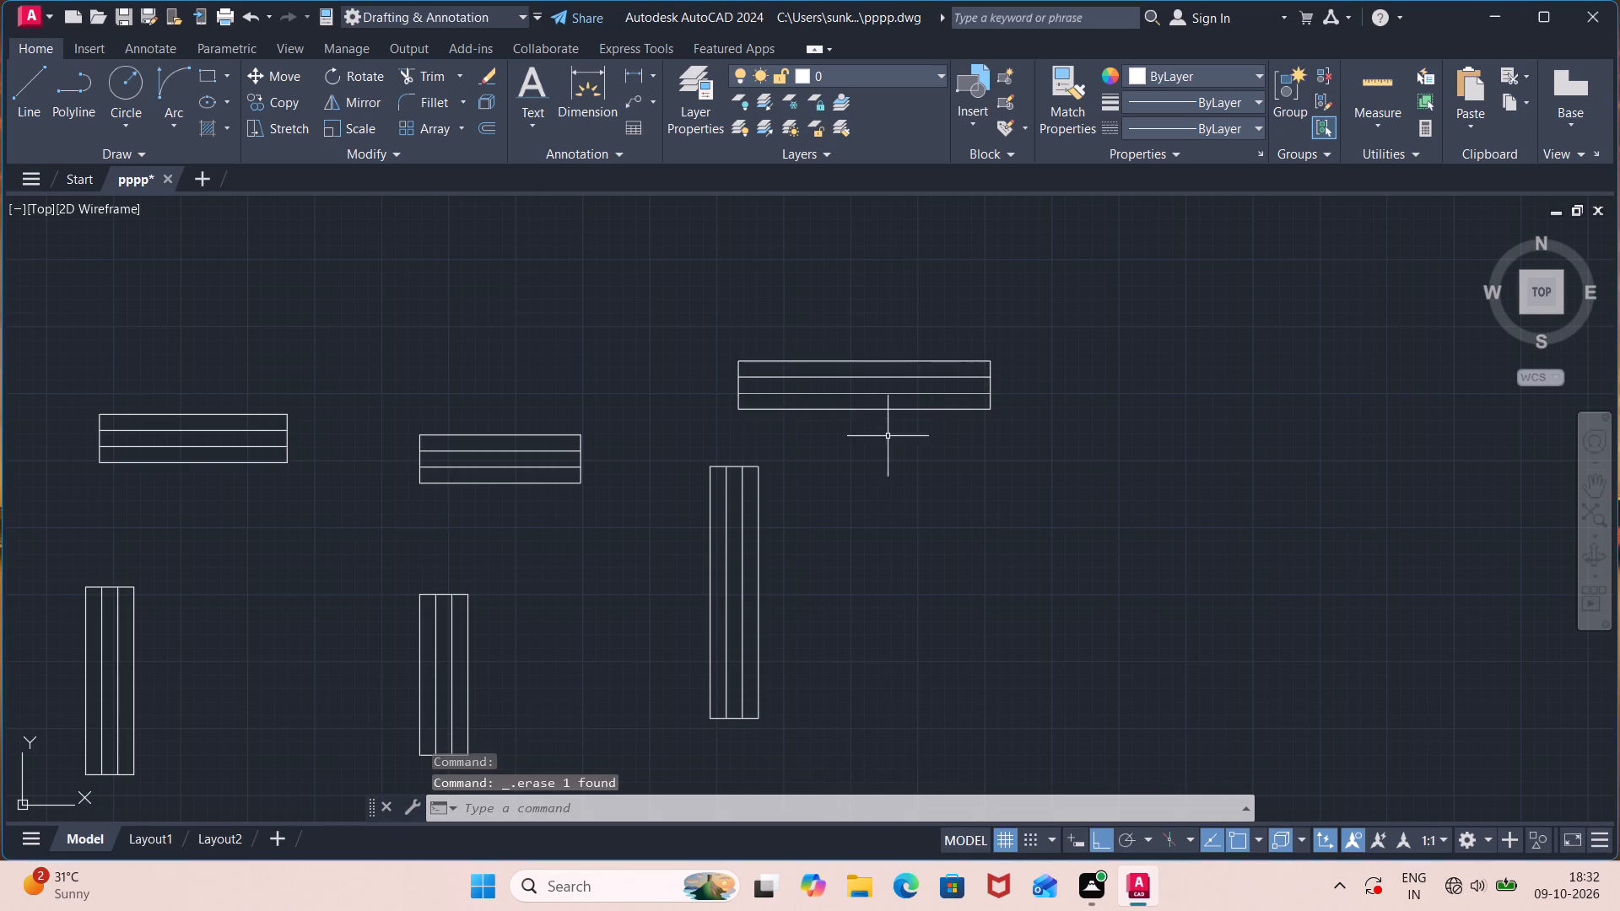
# Move the upright 2'11" window symbol by its top-left corner into the plan's east wall, south of the staircase.
pyautogui.scroll(-2, 883, 457)
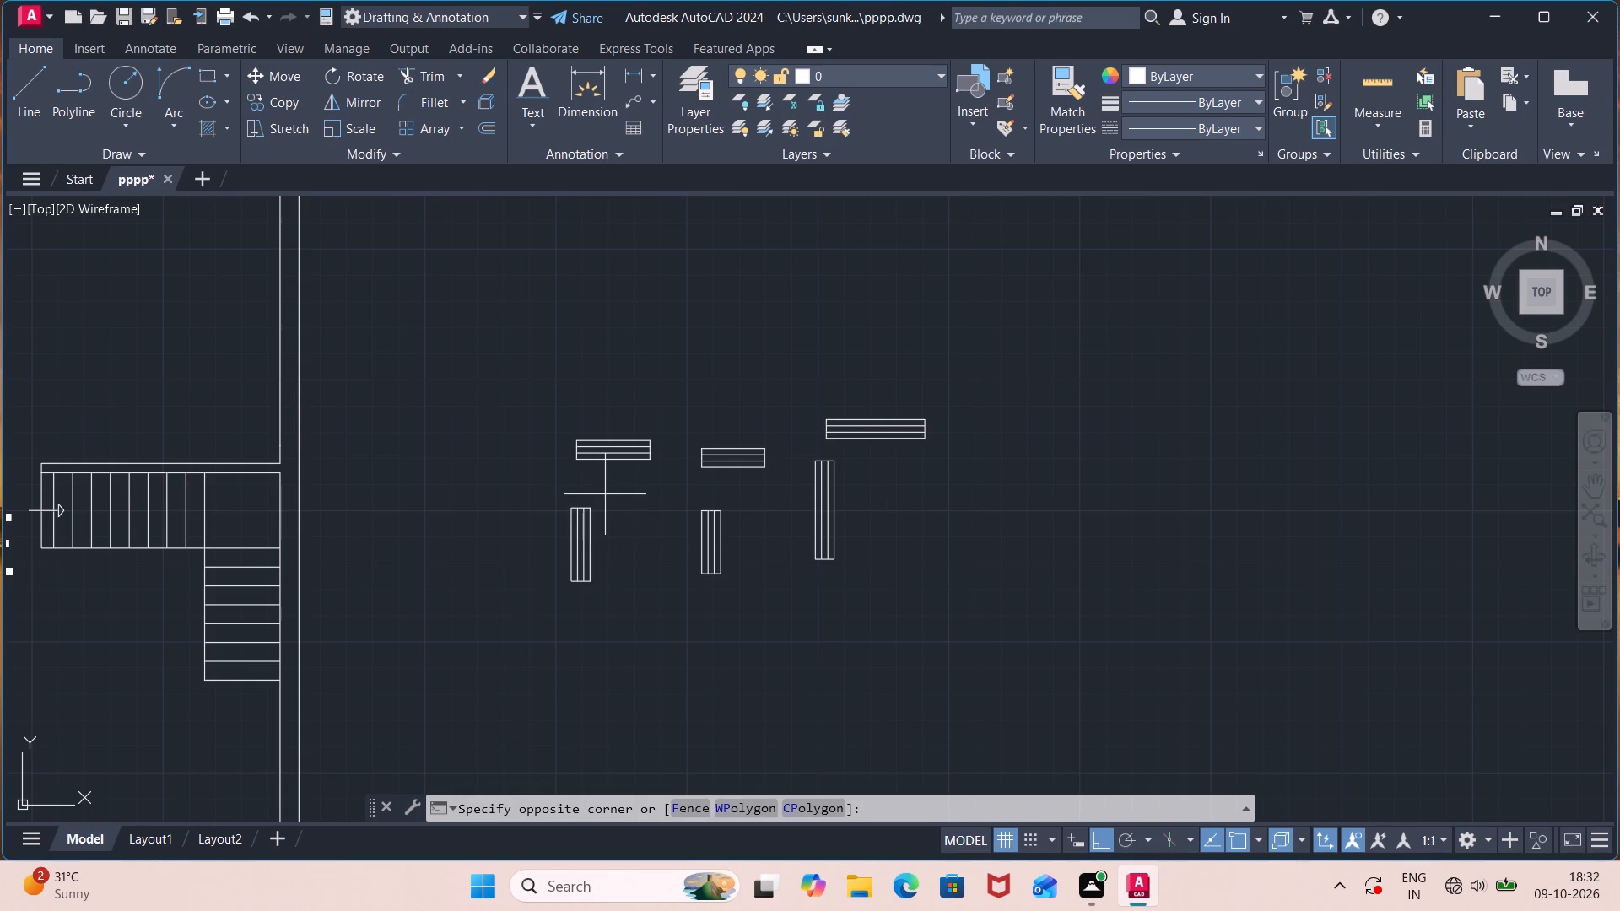
pyautogui.click(605, 494)
pyautogui.click(532, 606)
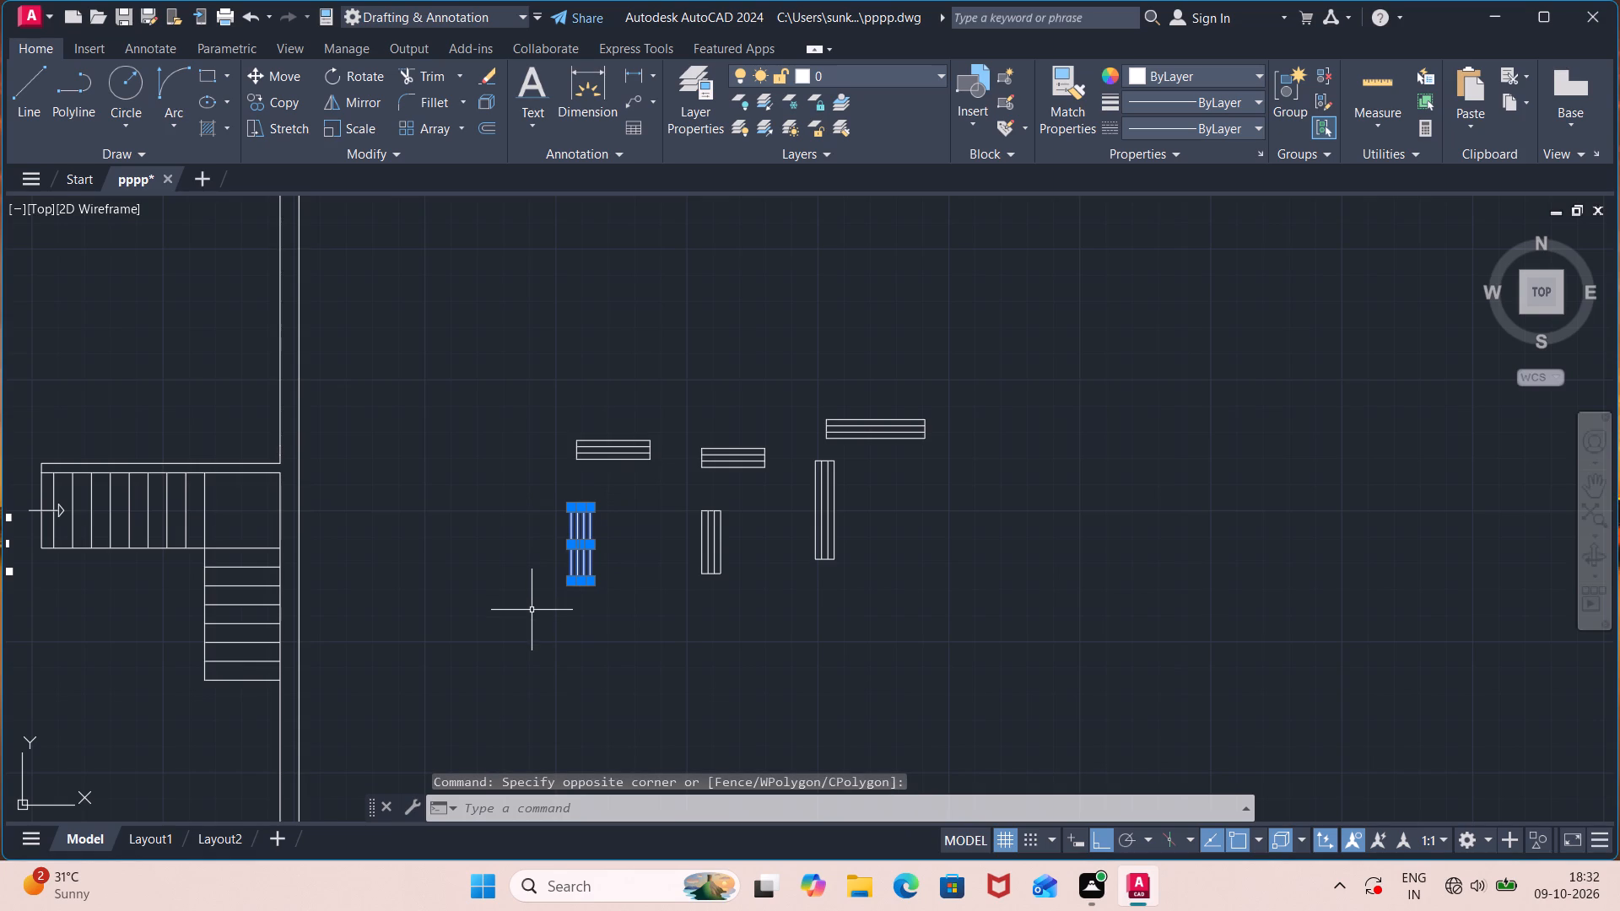
pyautogui.press('m')
pyautogui.press('Return')
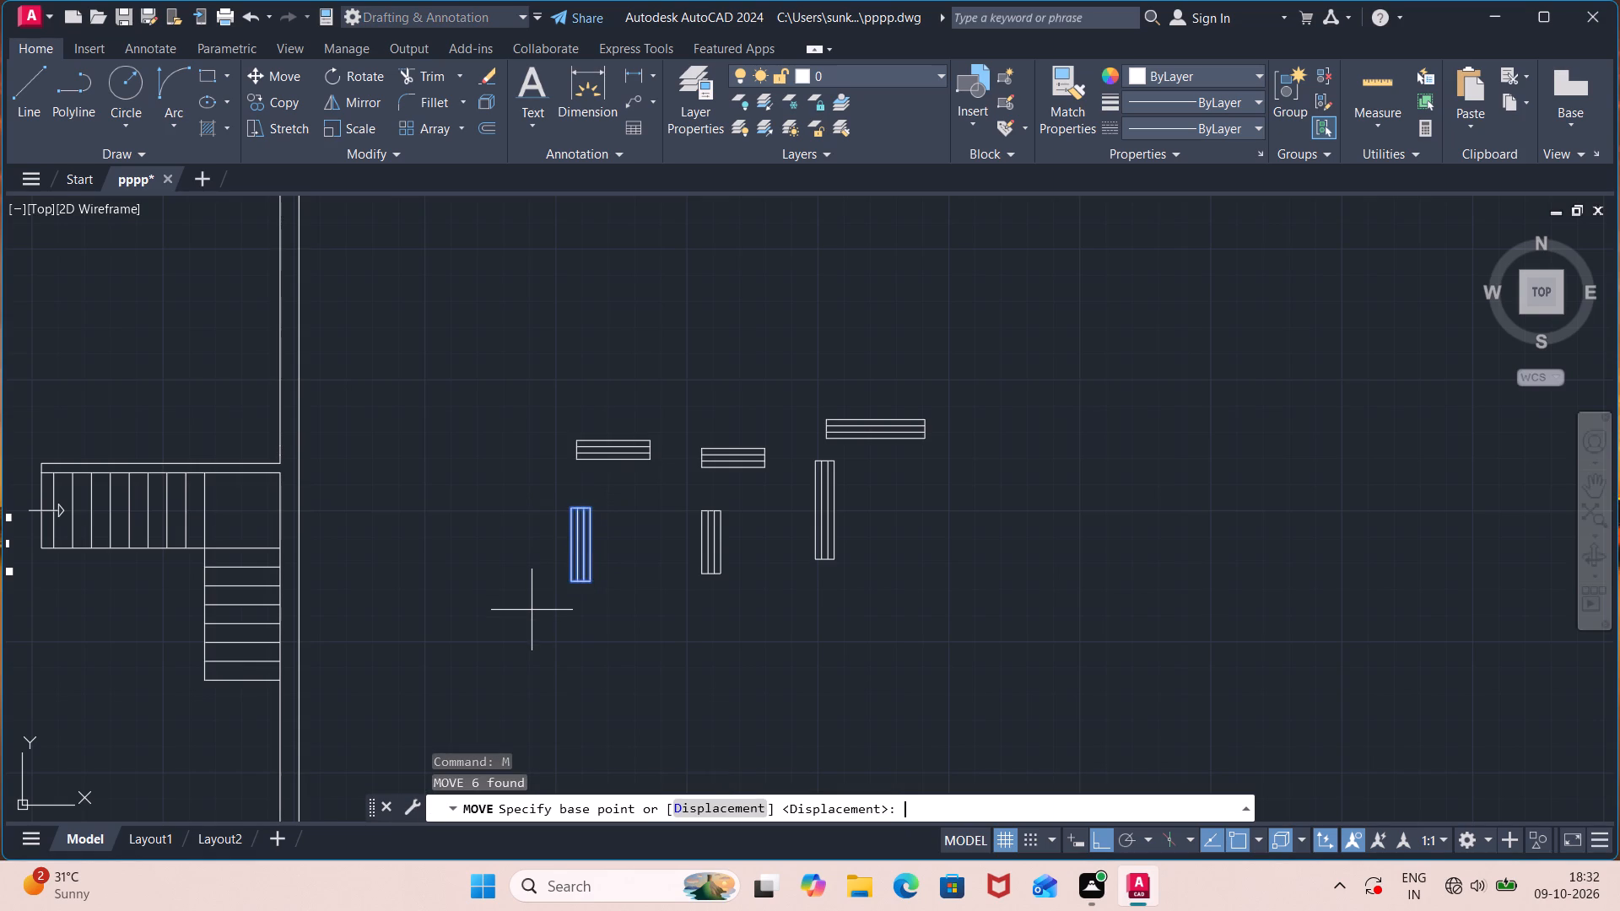
pyautogui.click(569, 509)
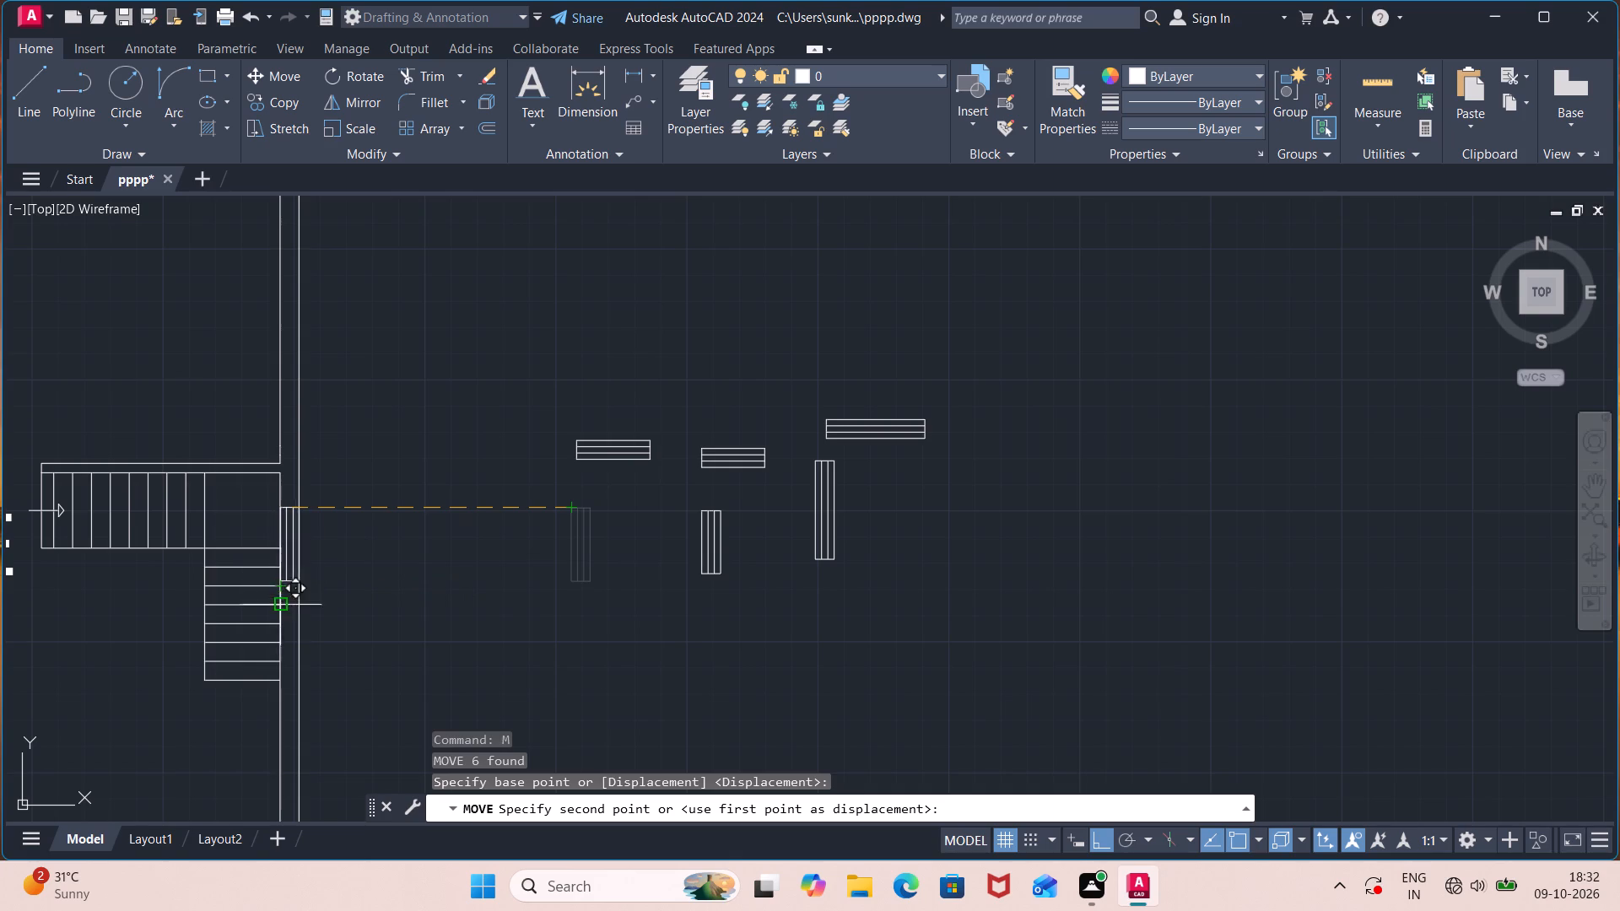
pyautogui.click(278, 754)
# Move the 2'11" window north along the east wall so its top sits beside the staircase's lowest treads.
pyautogui.scroll(-2, 315, 730)
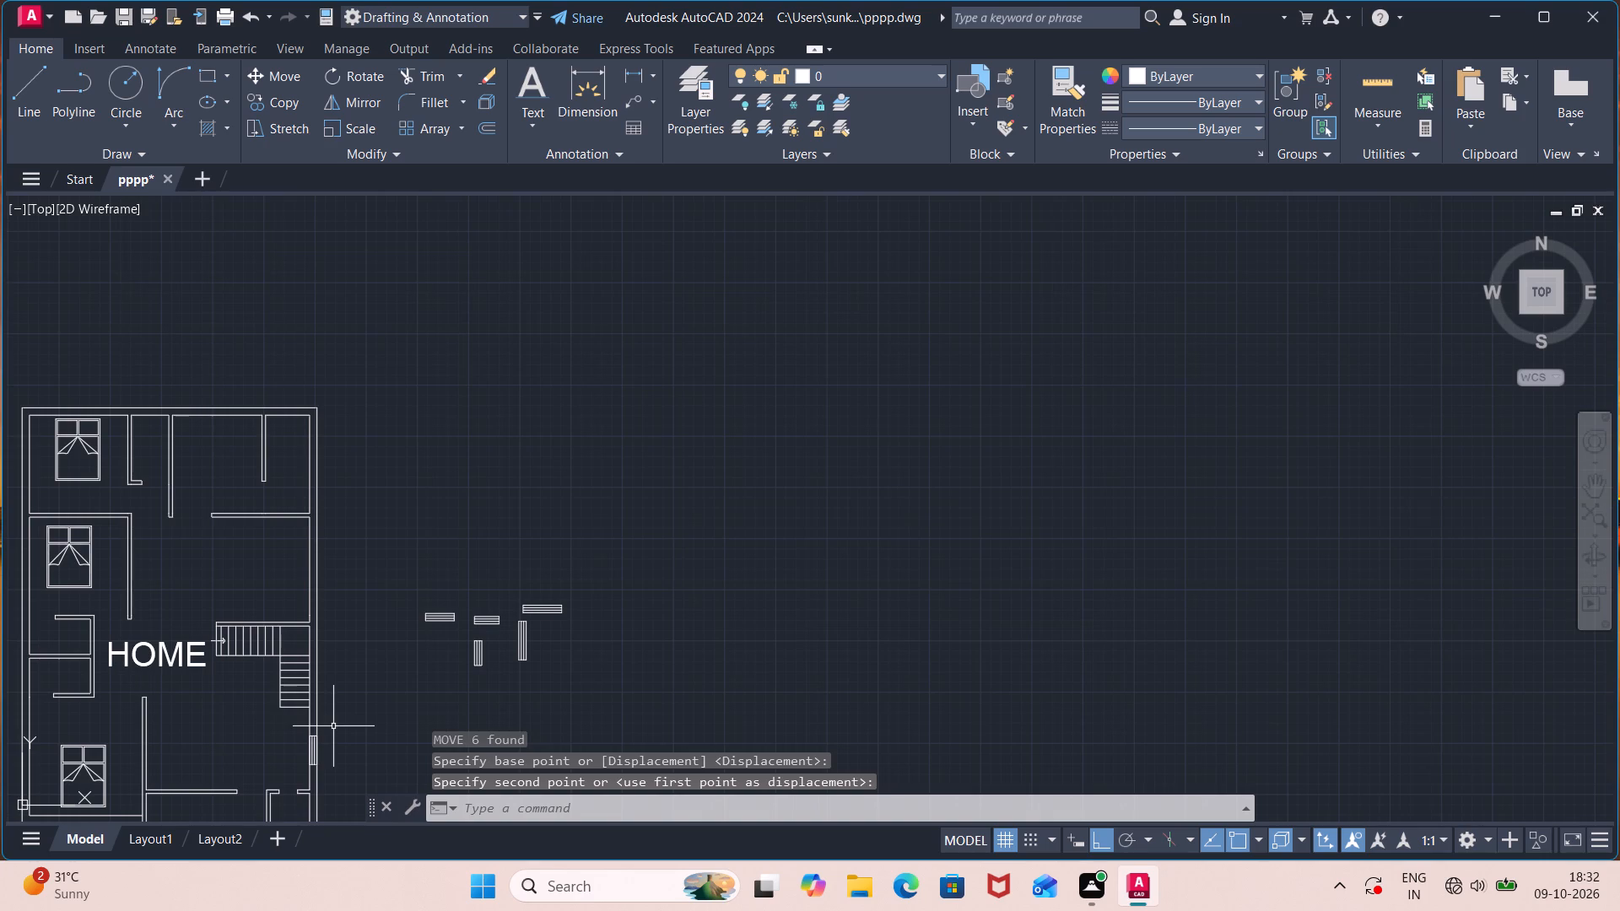
pyautogui.moveTo(331, 727); pyautogui.dragTo(354, 698, button='middle')
pyautogui.scroll(4, 358, 692)
pyautogui.moveTo(300, 726); pyautogui.dragTo(301, 720, button='middle')
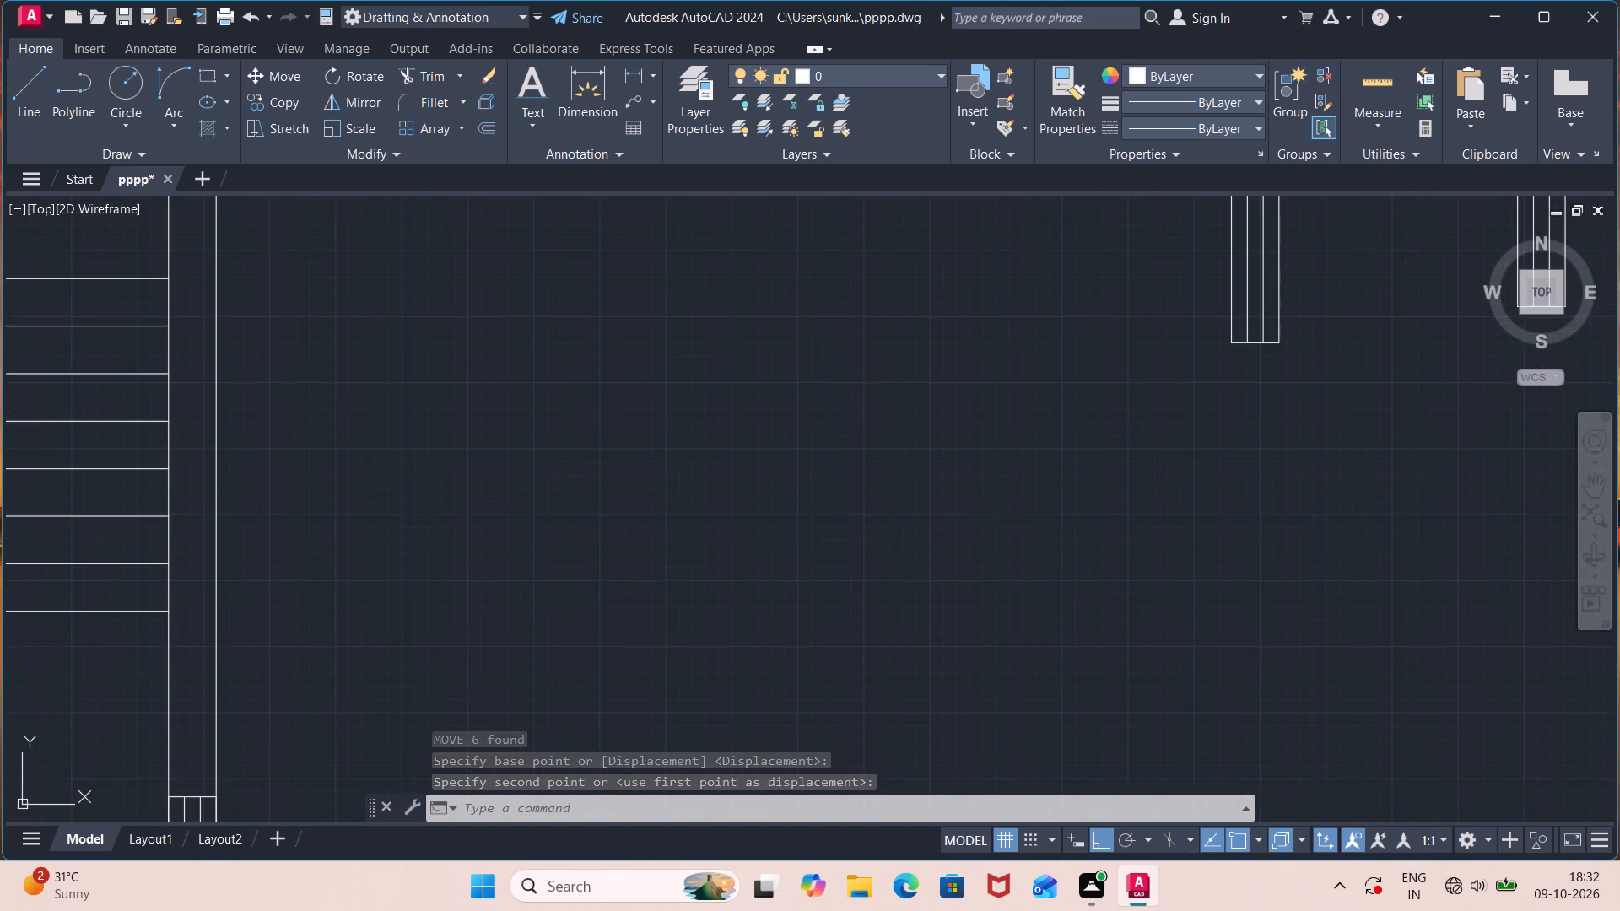
pyautogui.moveTo(301, 720); pyautogui.dragTo(540, 445, button='middle')
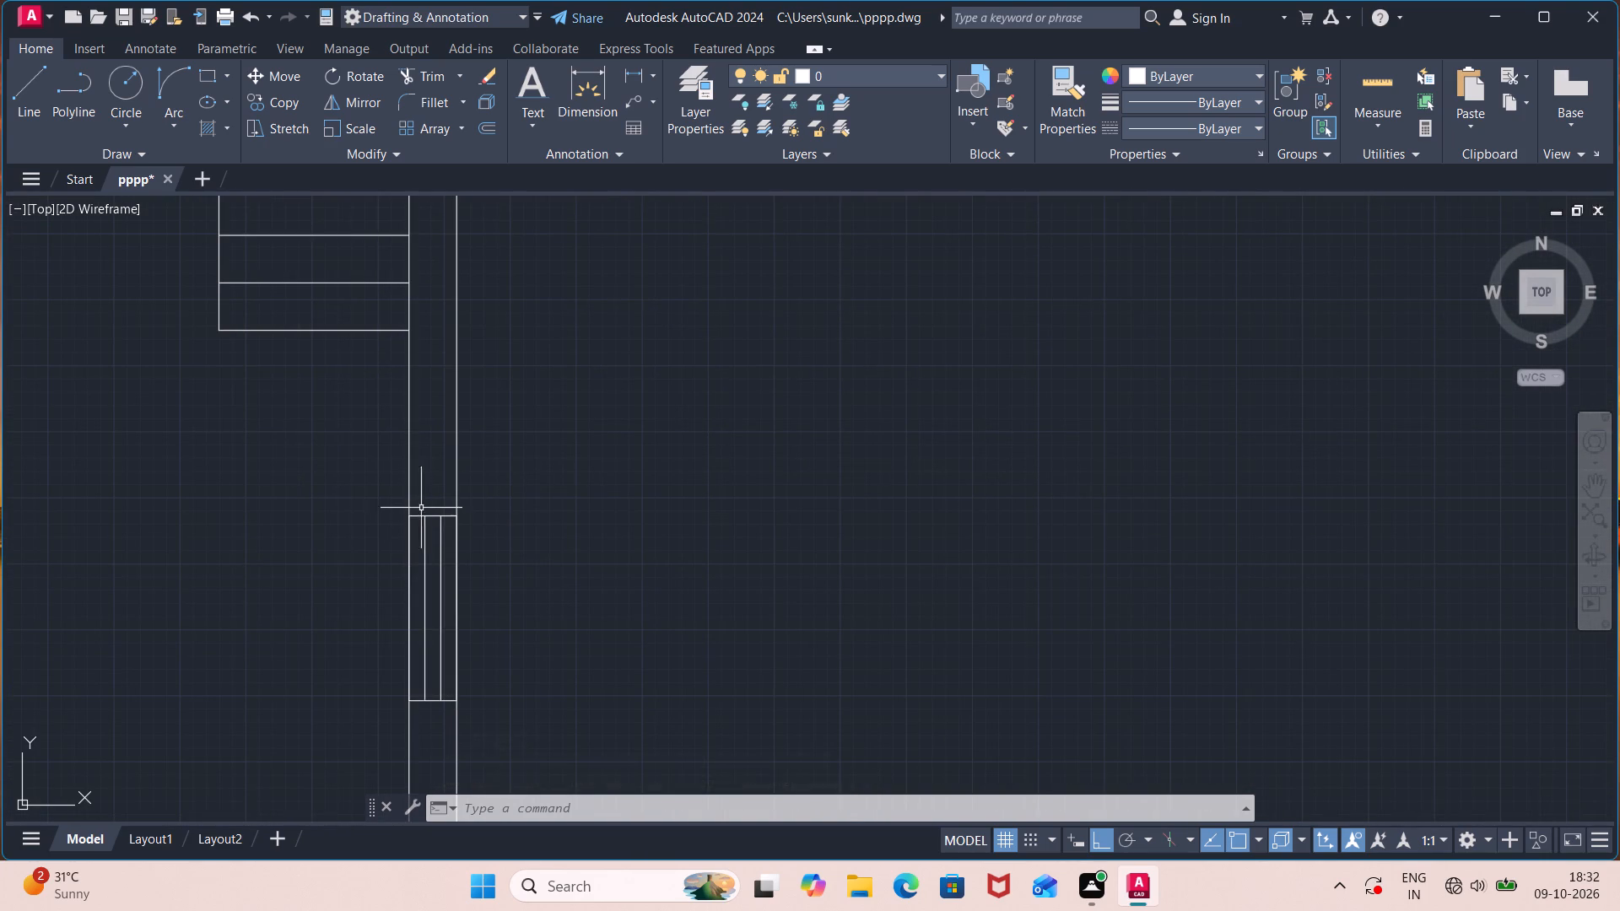
pyautogui.click(384, 507)
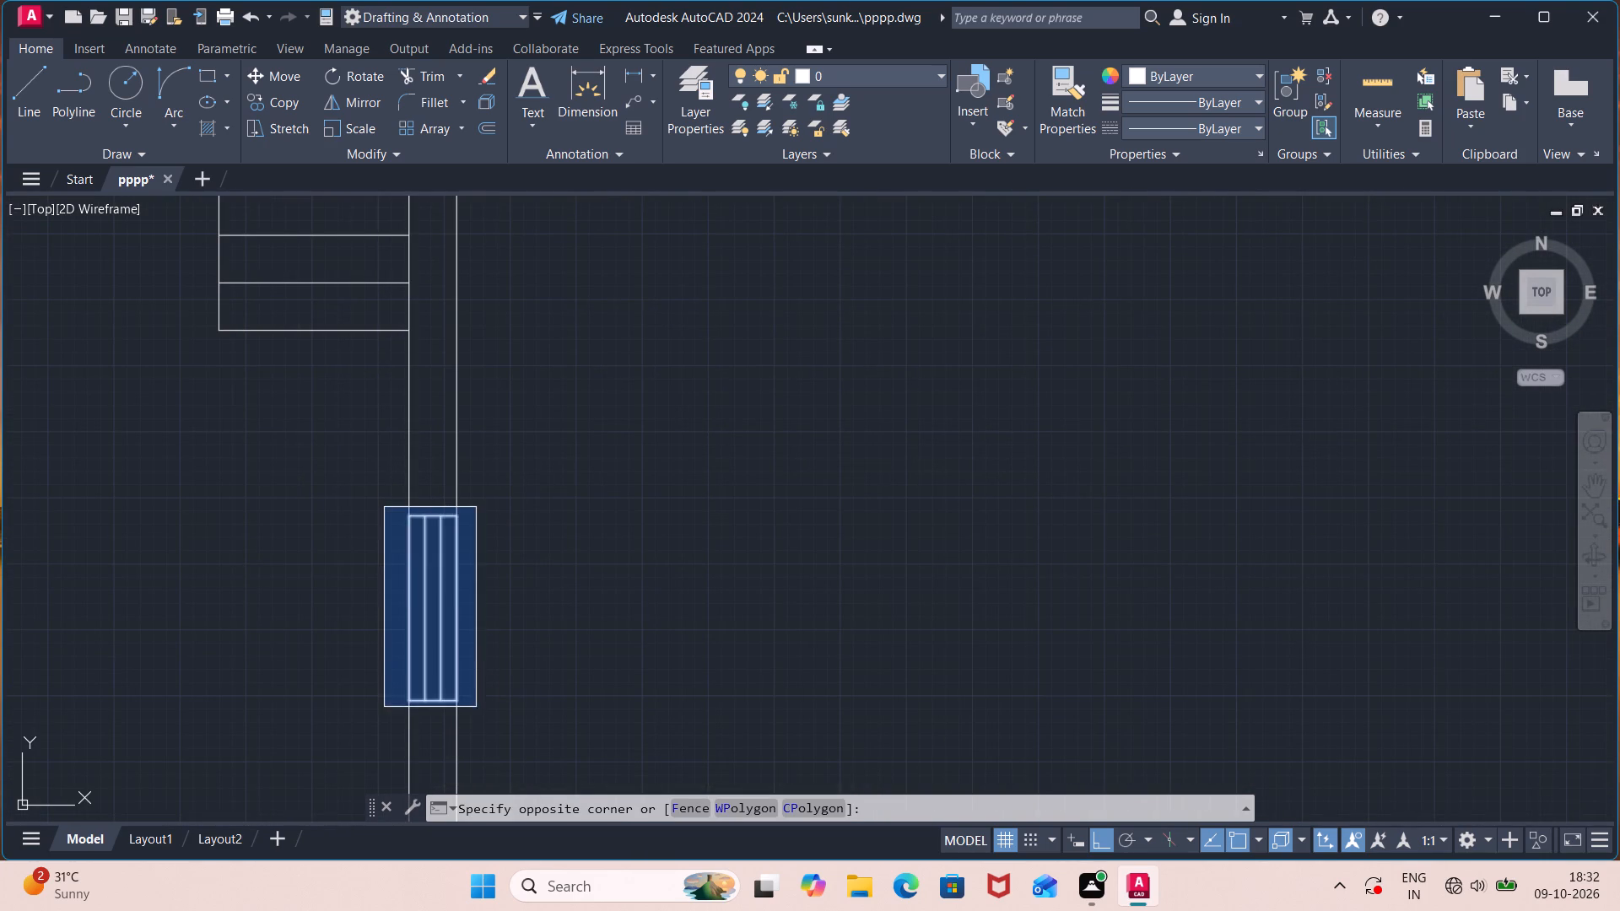
pyautogui.click(476, 707)
pyautogui.press('m')
pyautogui.press('Return')
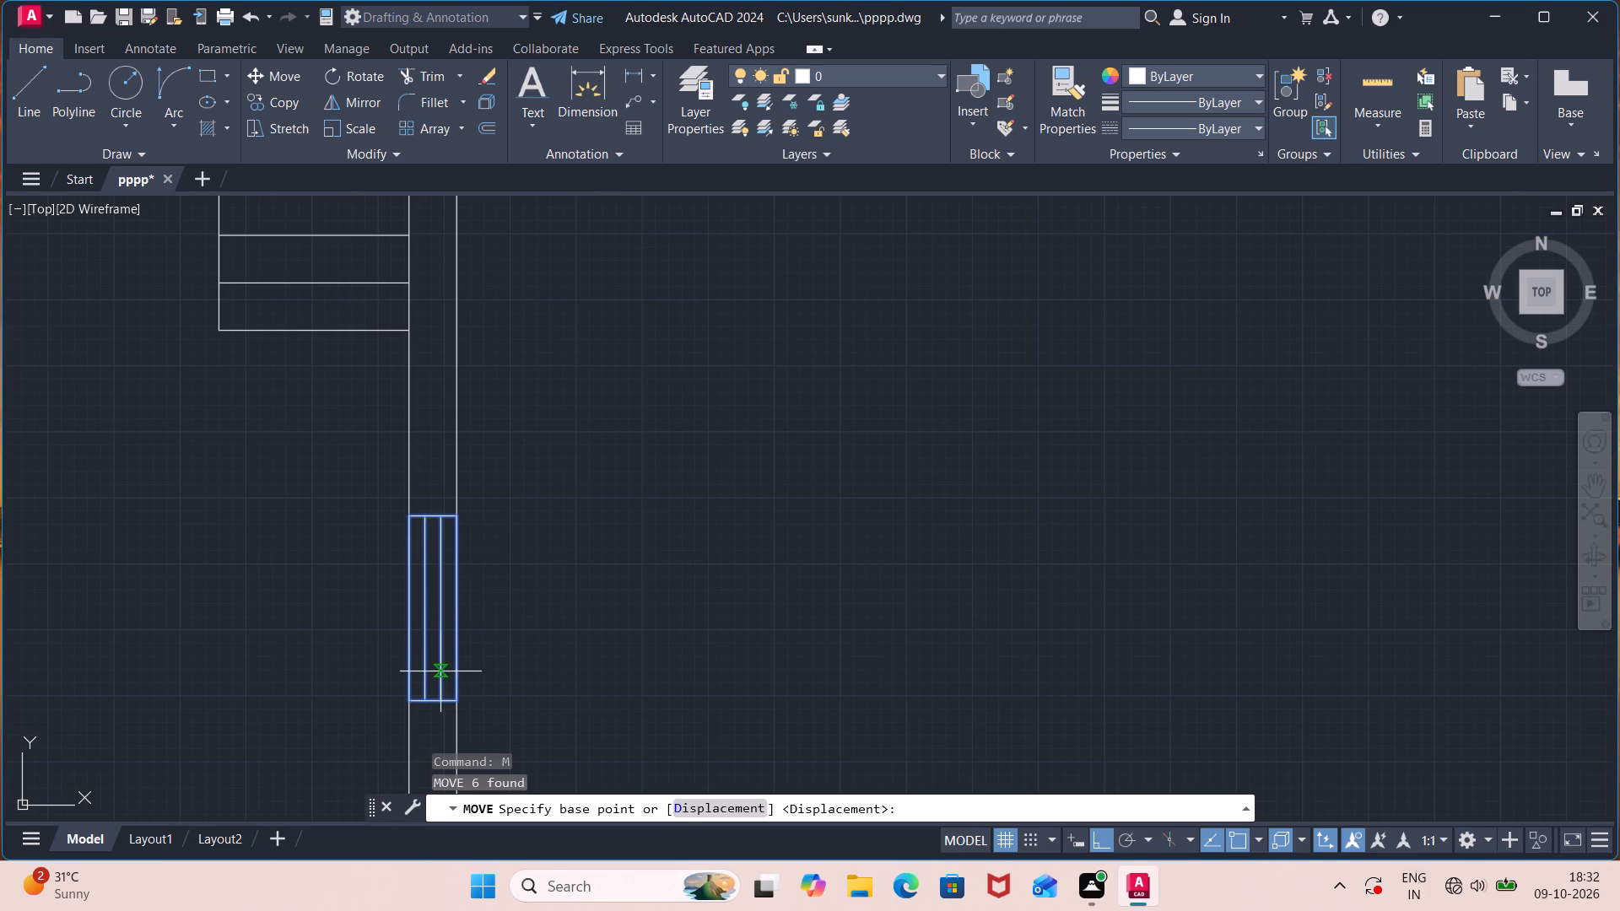
pyautogui.click(407, 519)
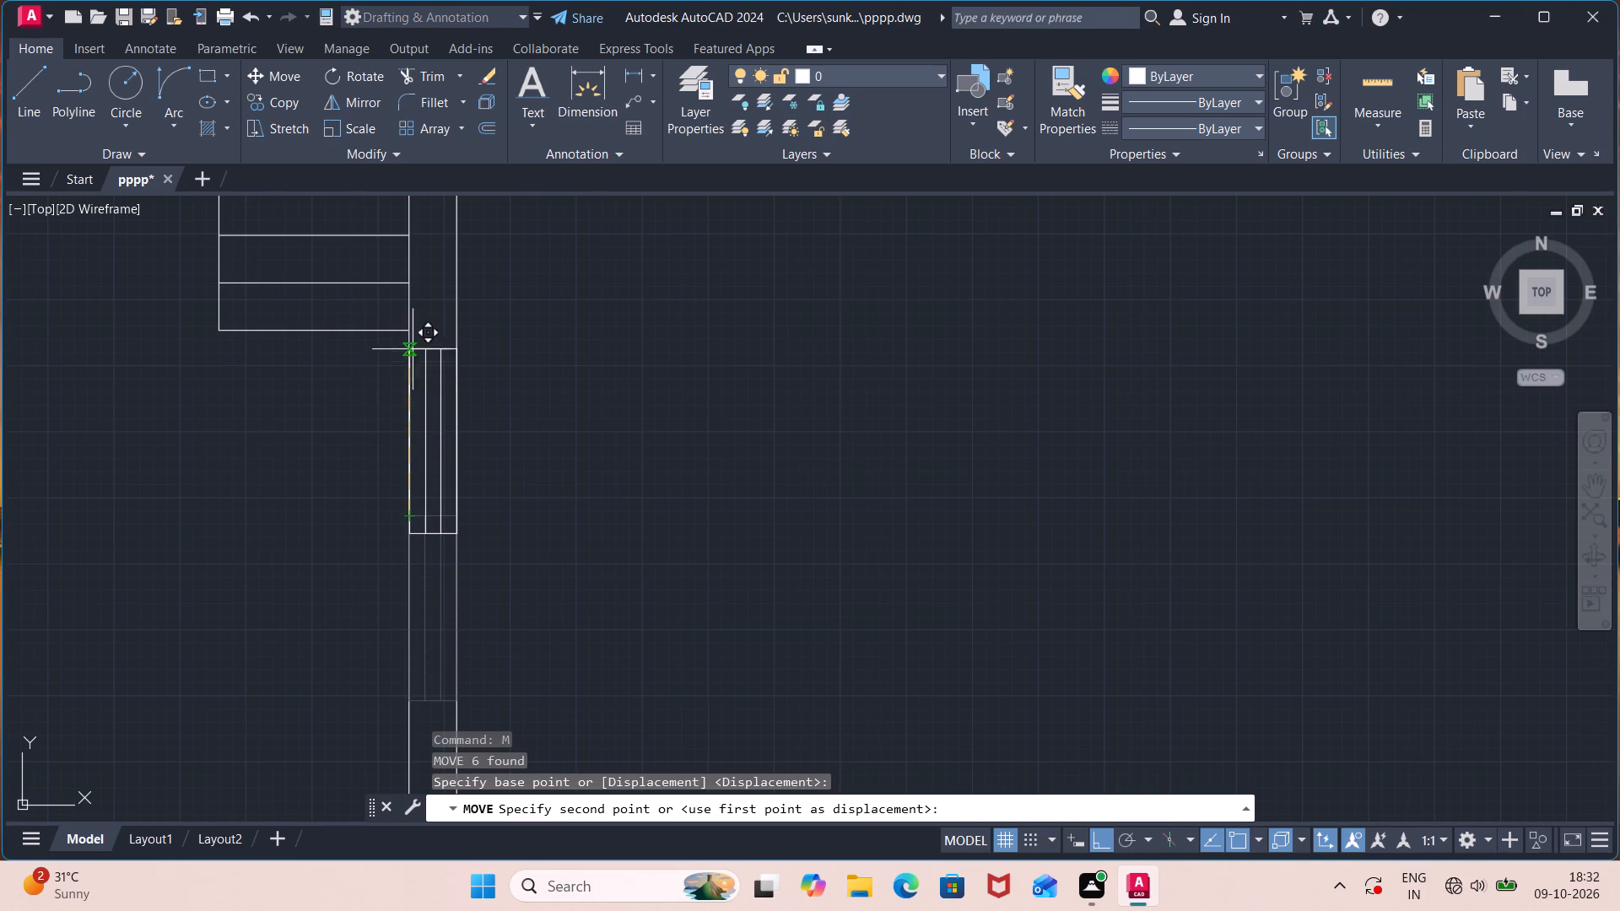
pyautogui.click(414, 266)
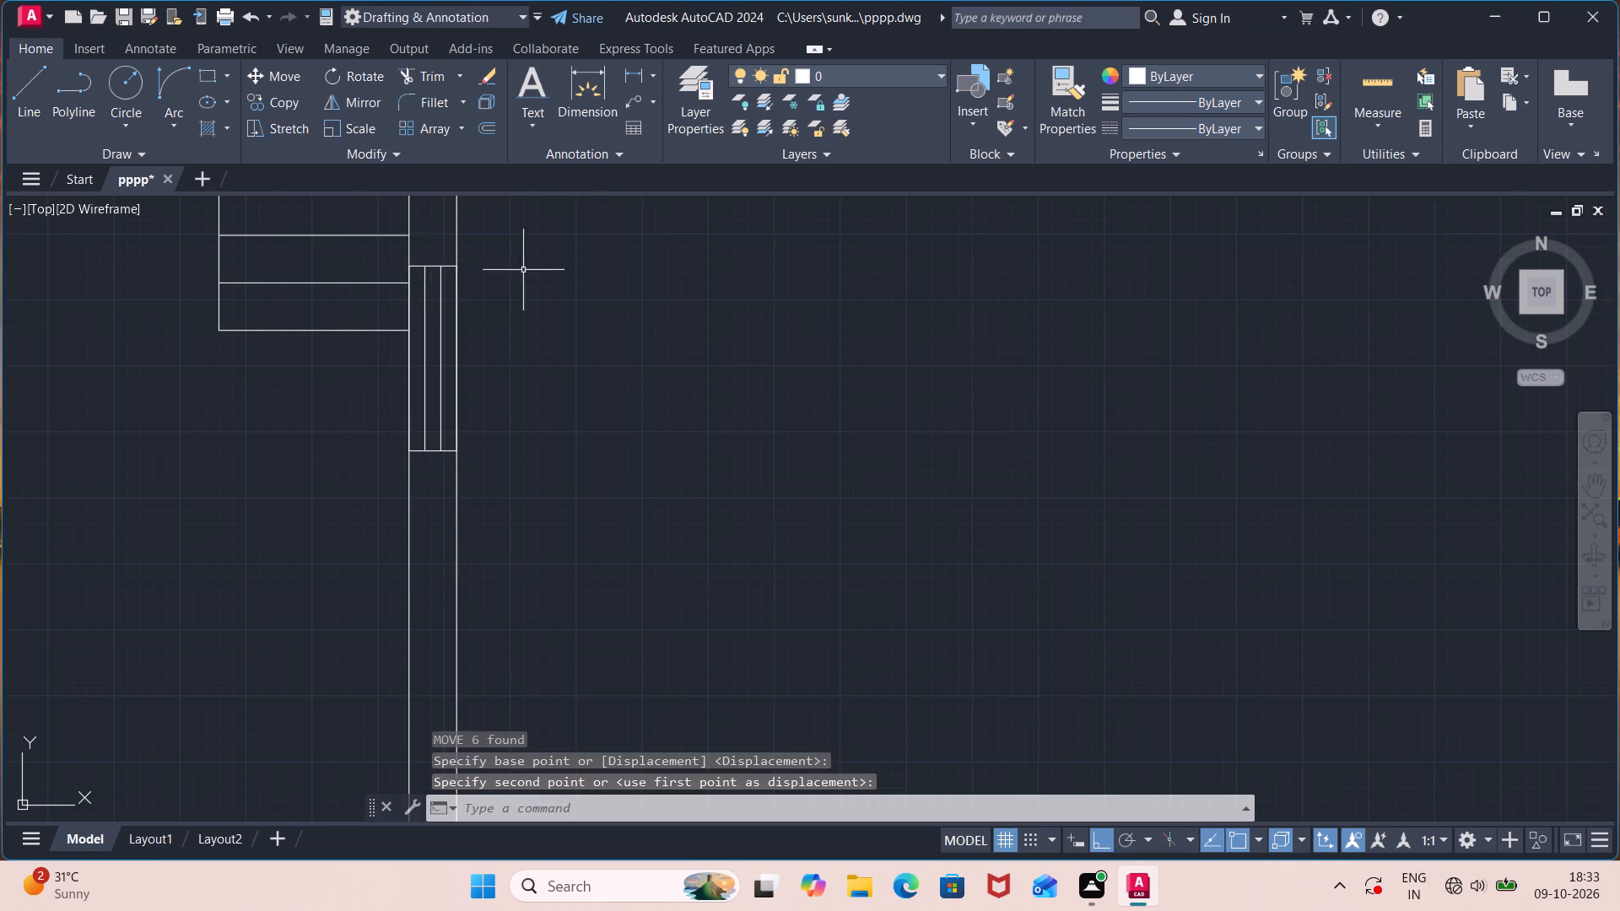
# Move the horizontal 2'11" window symbol by its bottom-left corner into the south wall of the small southeast room.
pyautogui.scroll(-2, 559, 290)
pyautogui.moveTo(599, 326); pyautogui.dragTo(484, 584, button='middle')
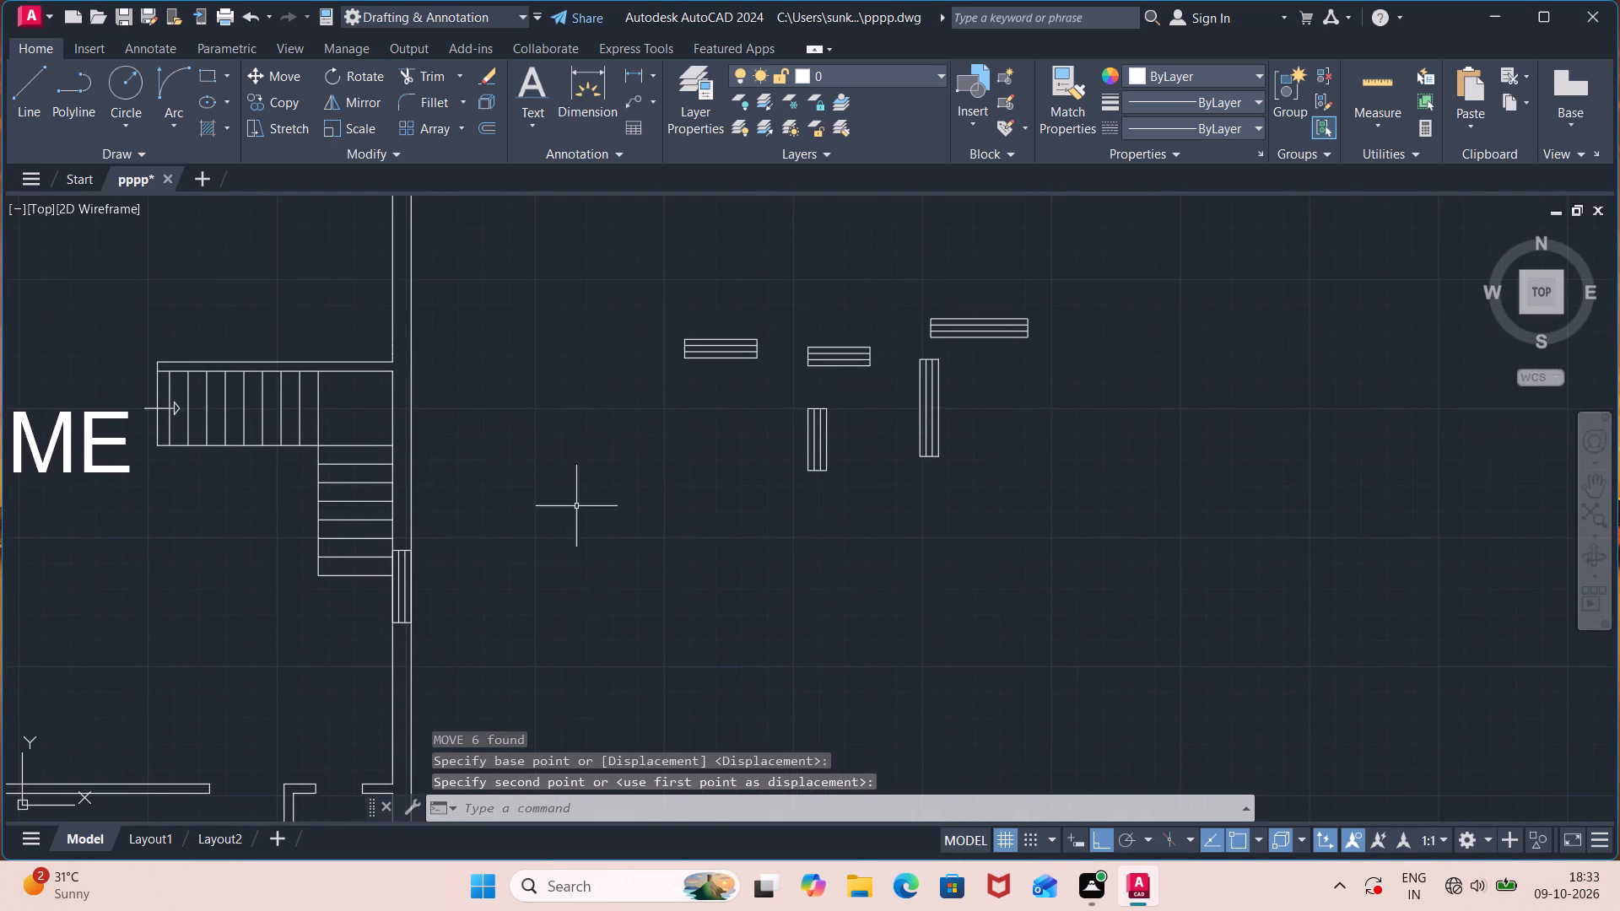
pyautogui.scroll(-1, 628, 470)
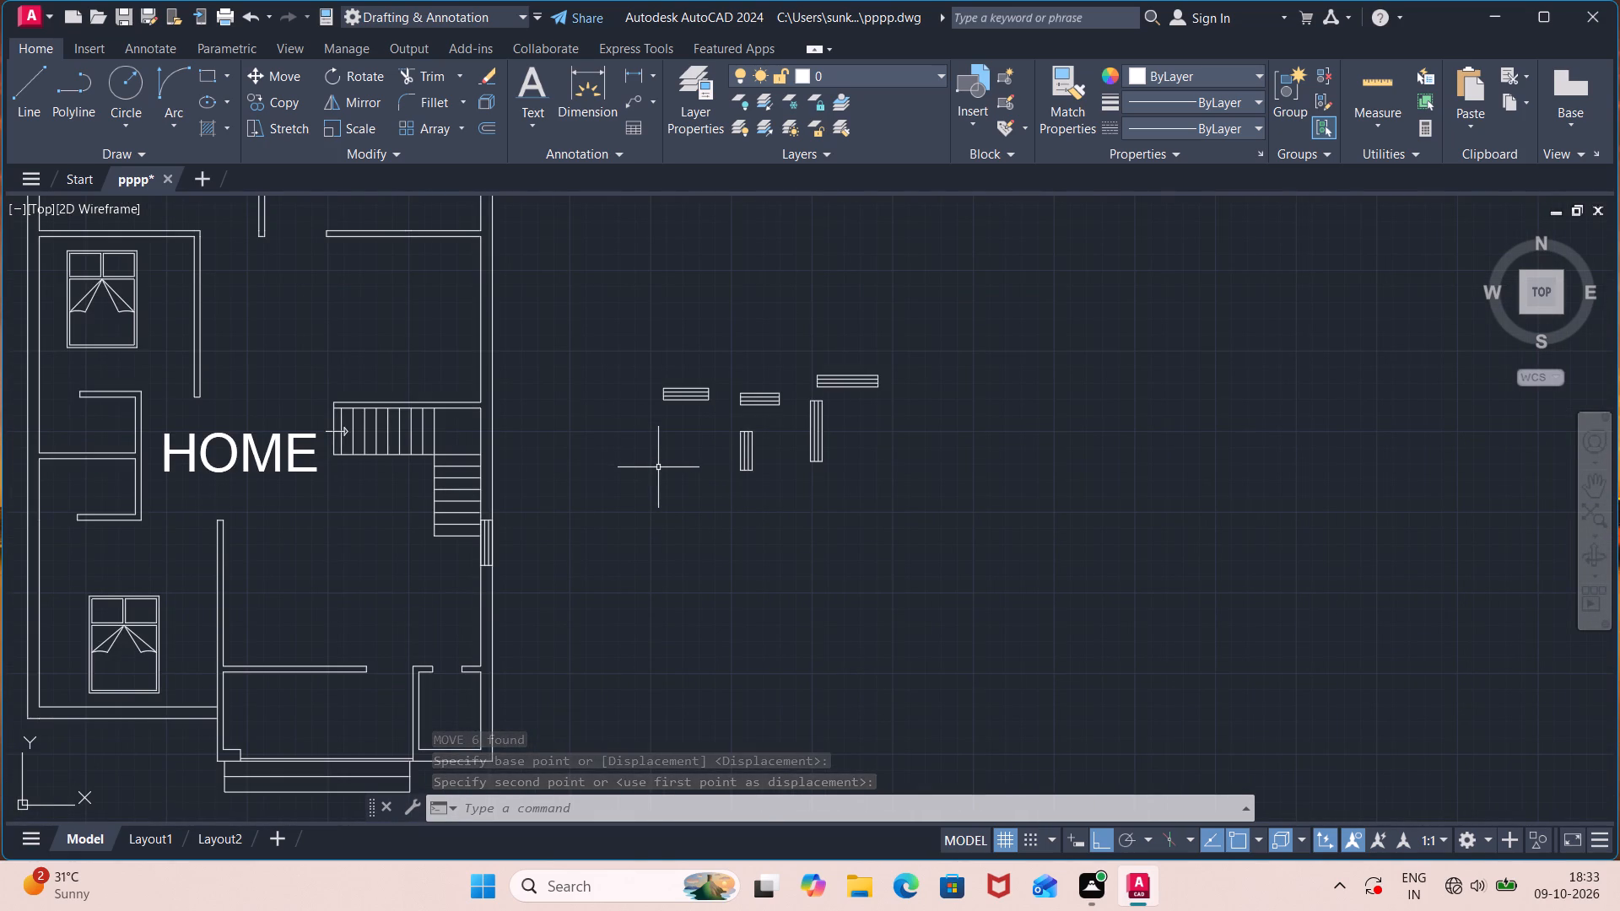
pyautogui.moveTo(658, 467); pyautogui.dragTo(686, 553, button='middle')
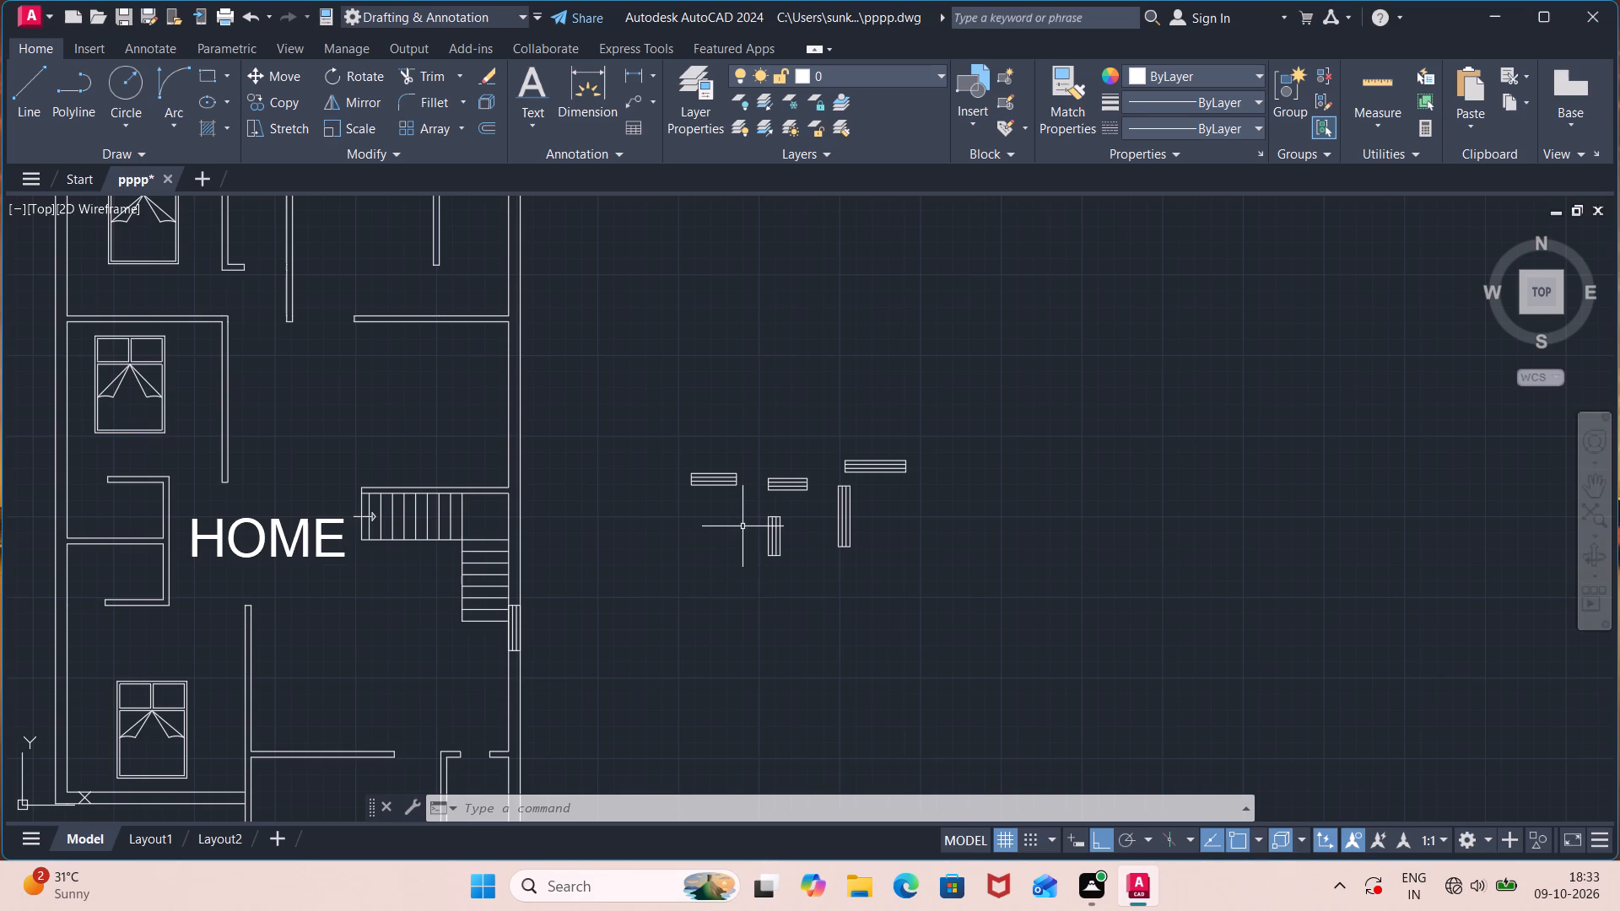
pyautogui.click(753, 464)
pyautogui.click(658, 515)
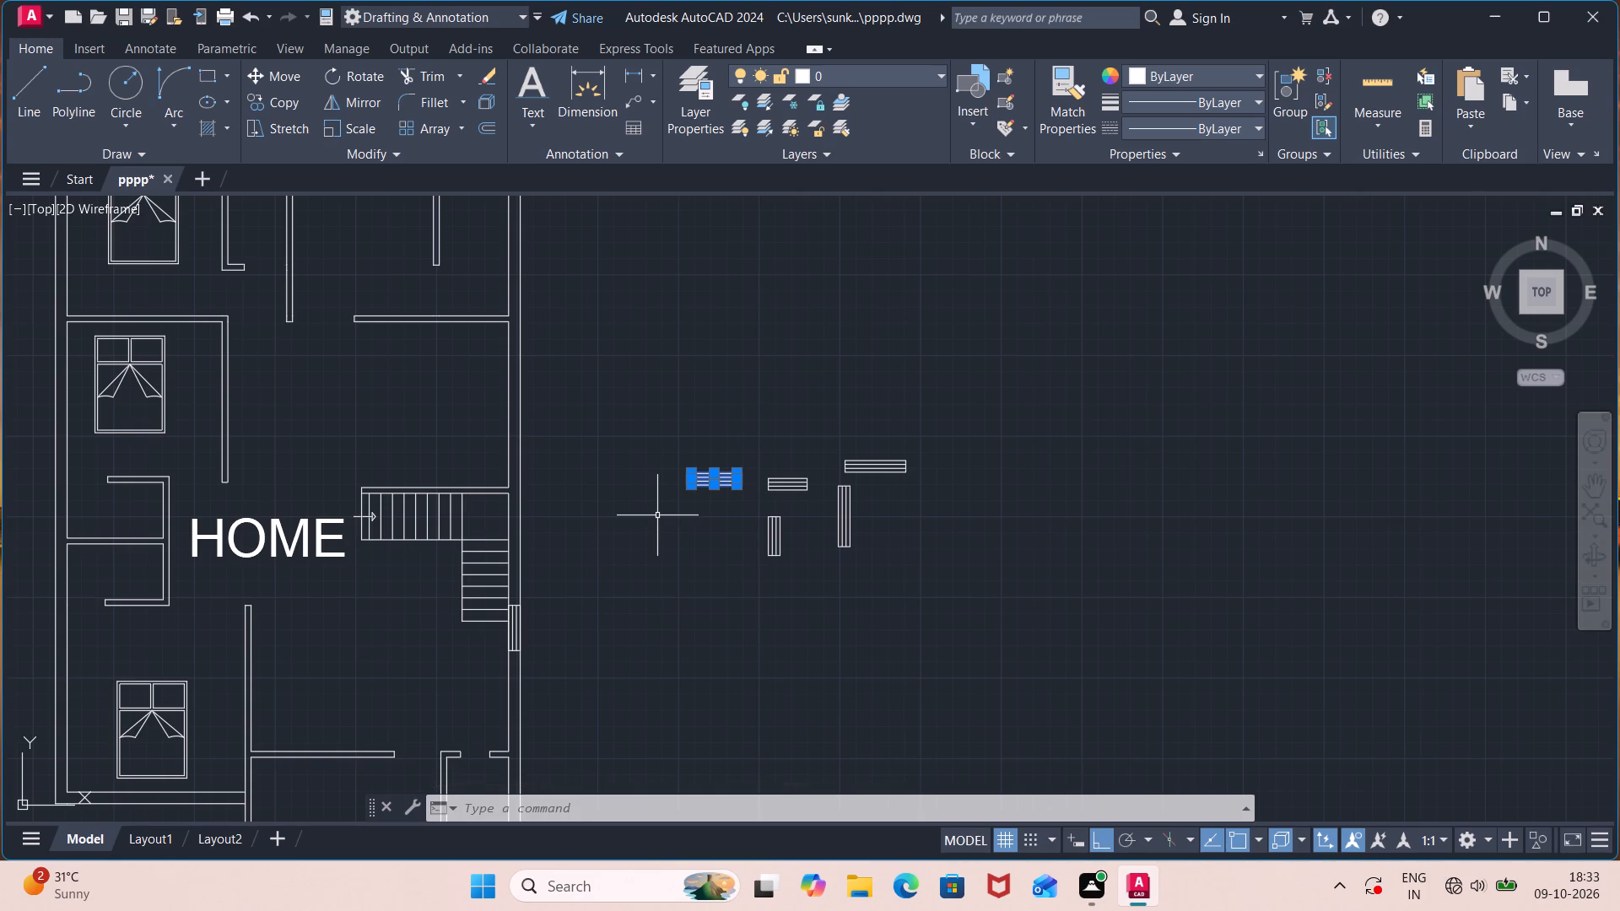
pyautogui.press('m')
pyautogui.press('Return')
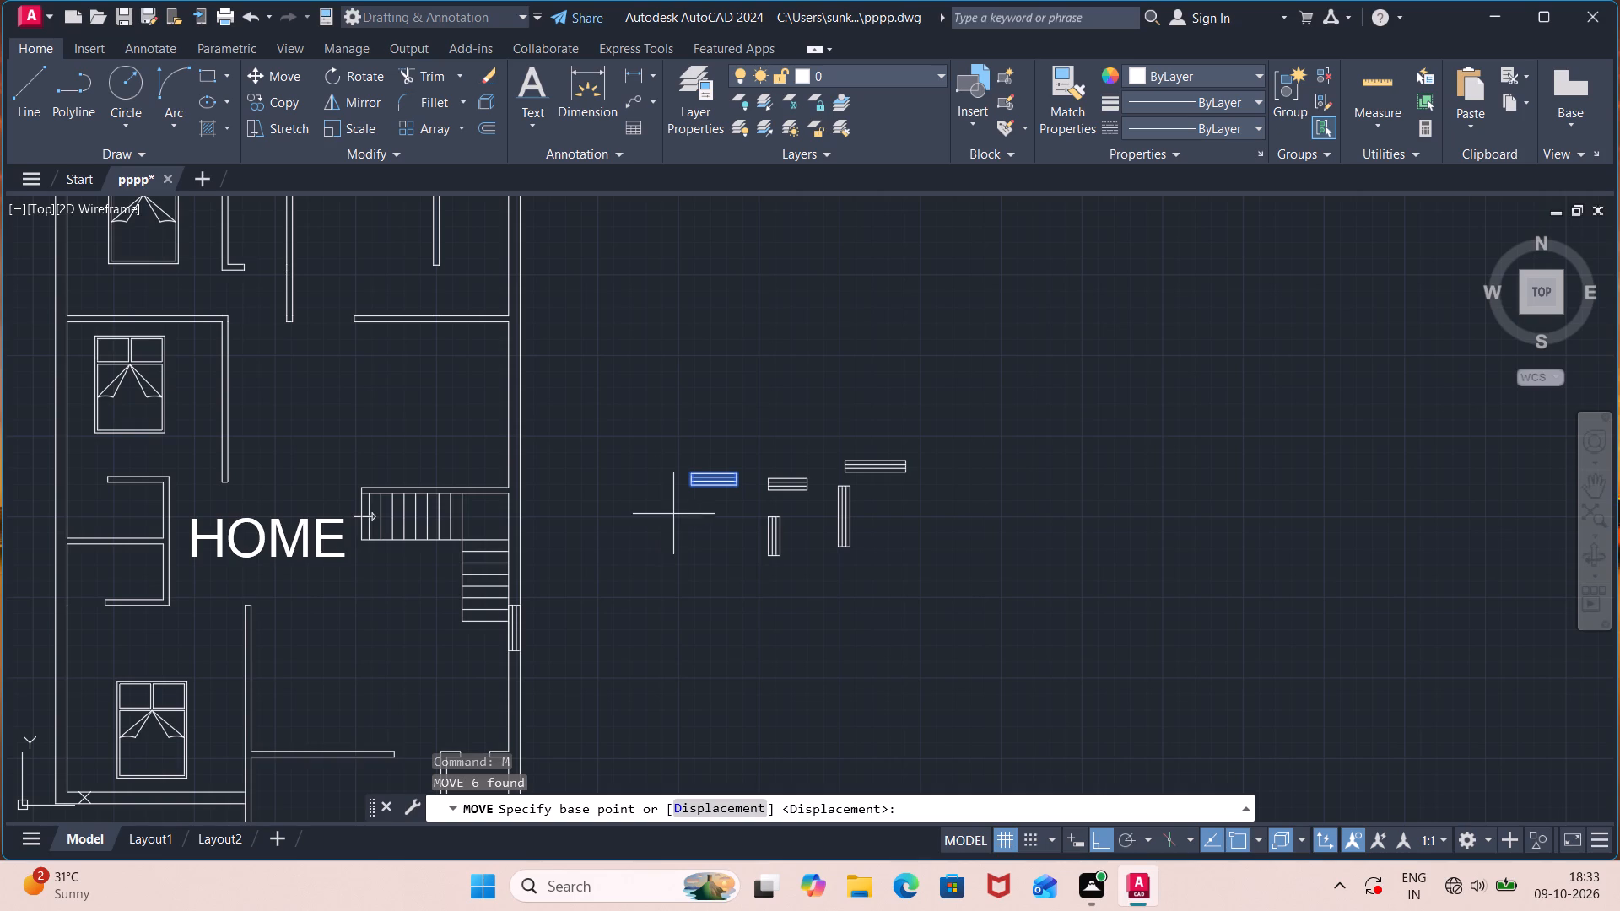
pyautogui.click(691, 492)
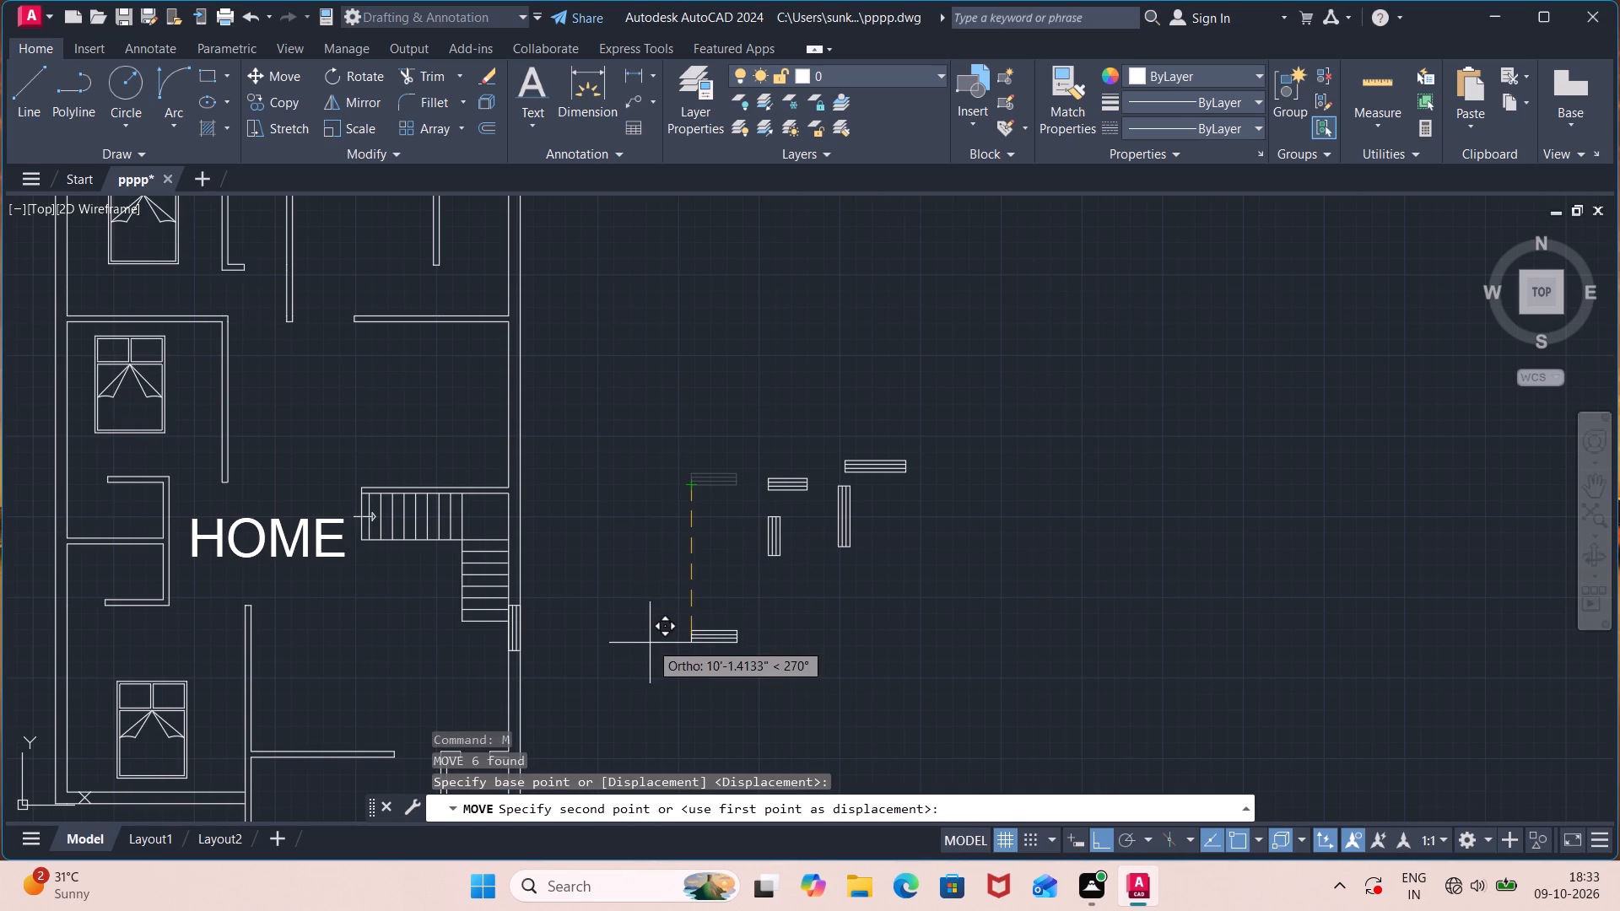
pyautogui.moveTo(636, 675); pyautogui.dragTo(948, 348, button='middle')
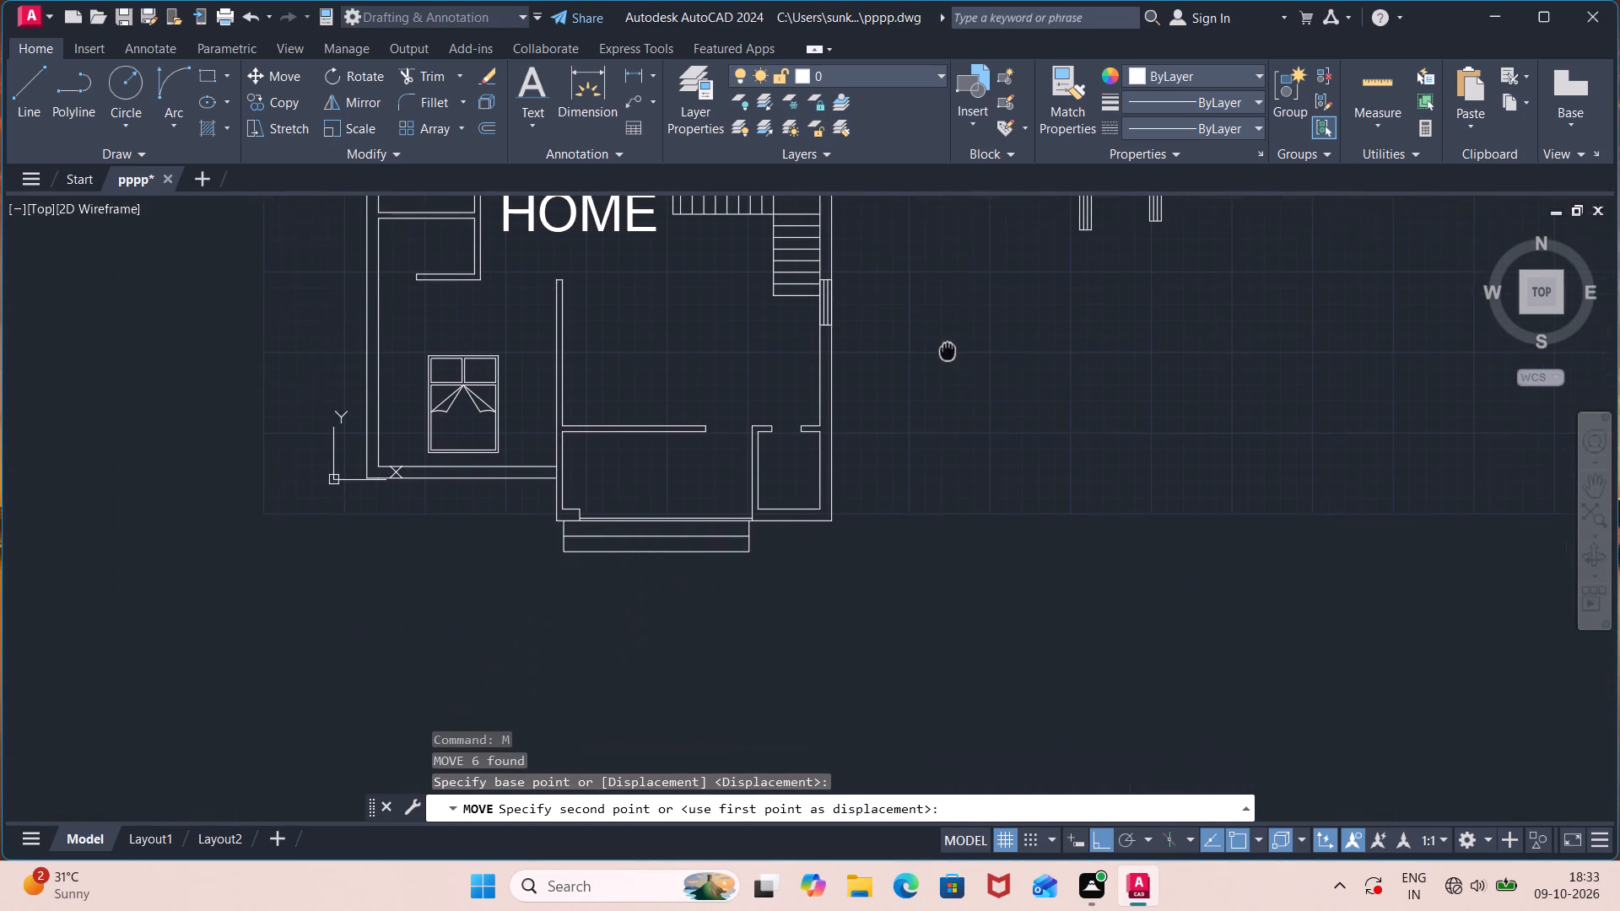
pyautogui.moveTo(948, 348); pyautogui.dragTo(948, 347, button='middle')
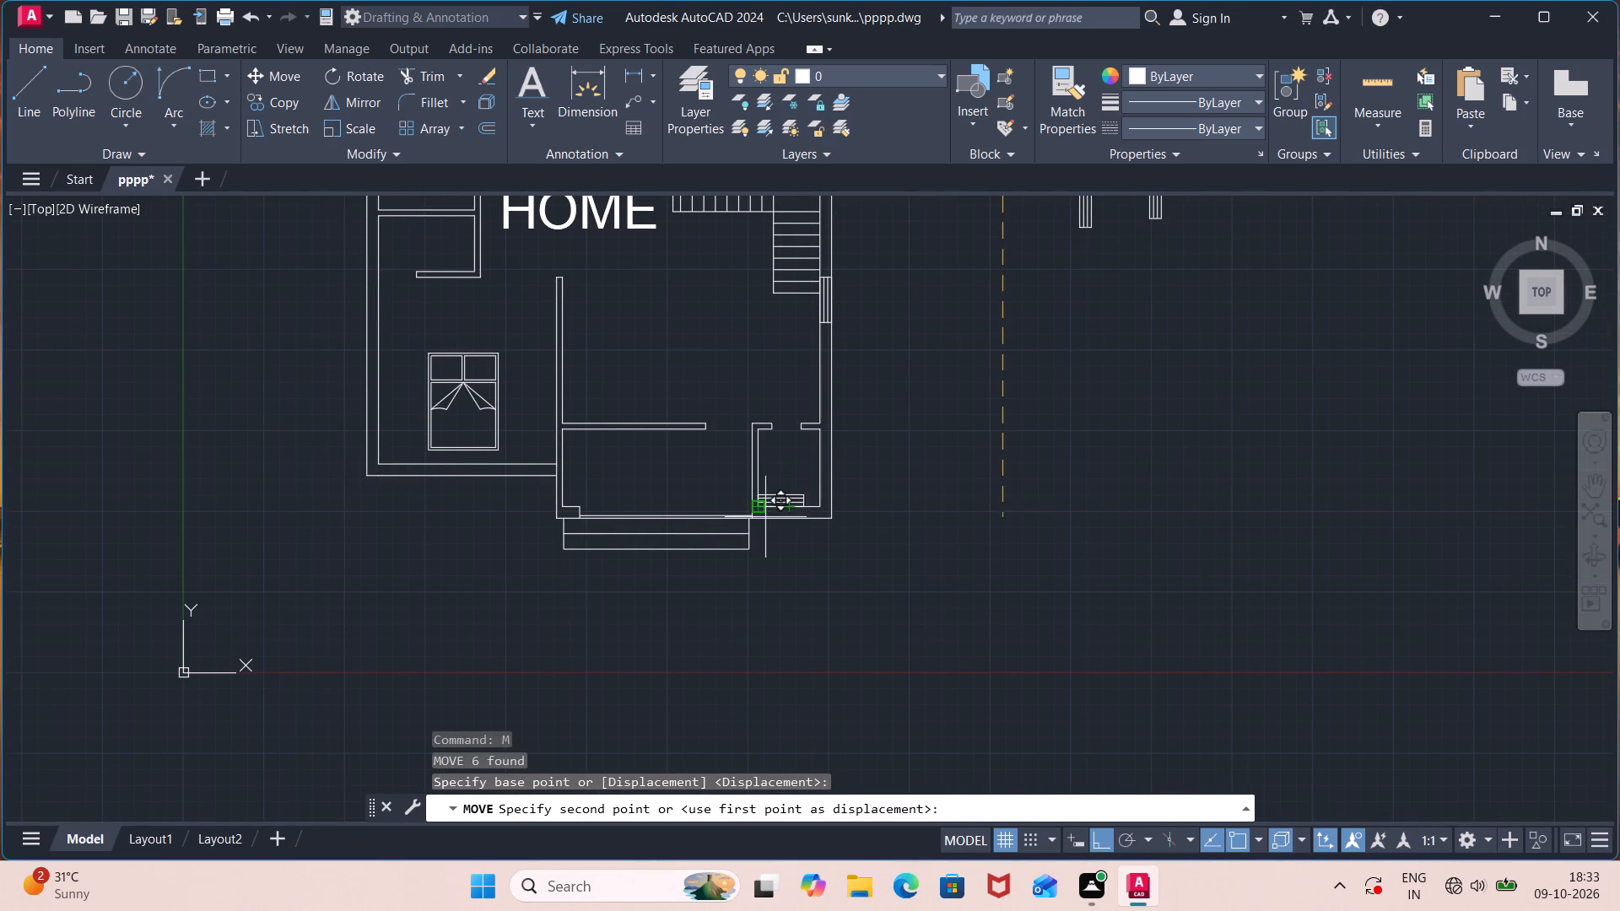
pyautogui.scroll(3, 778, 519)
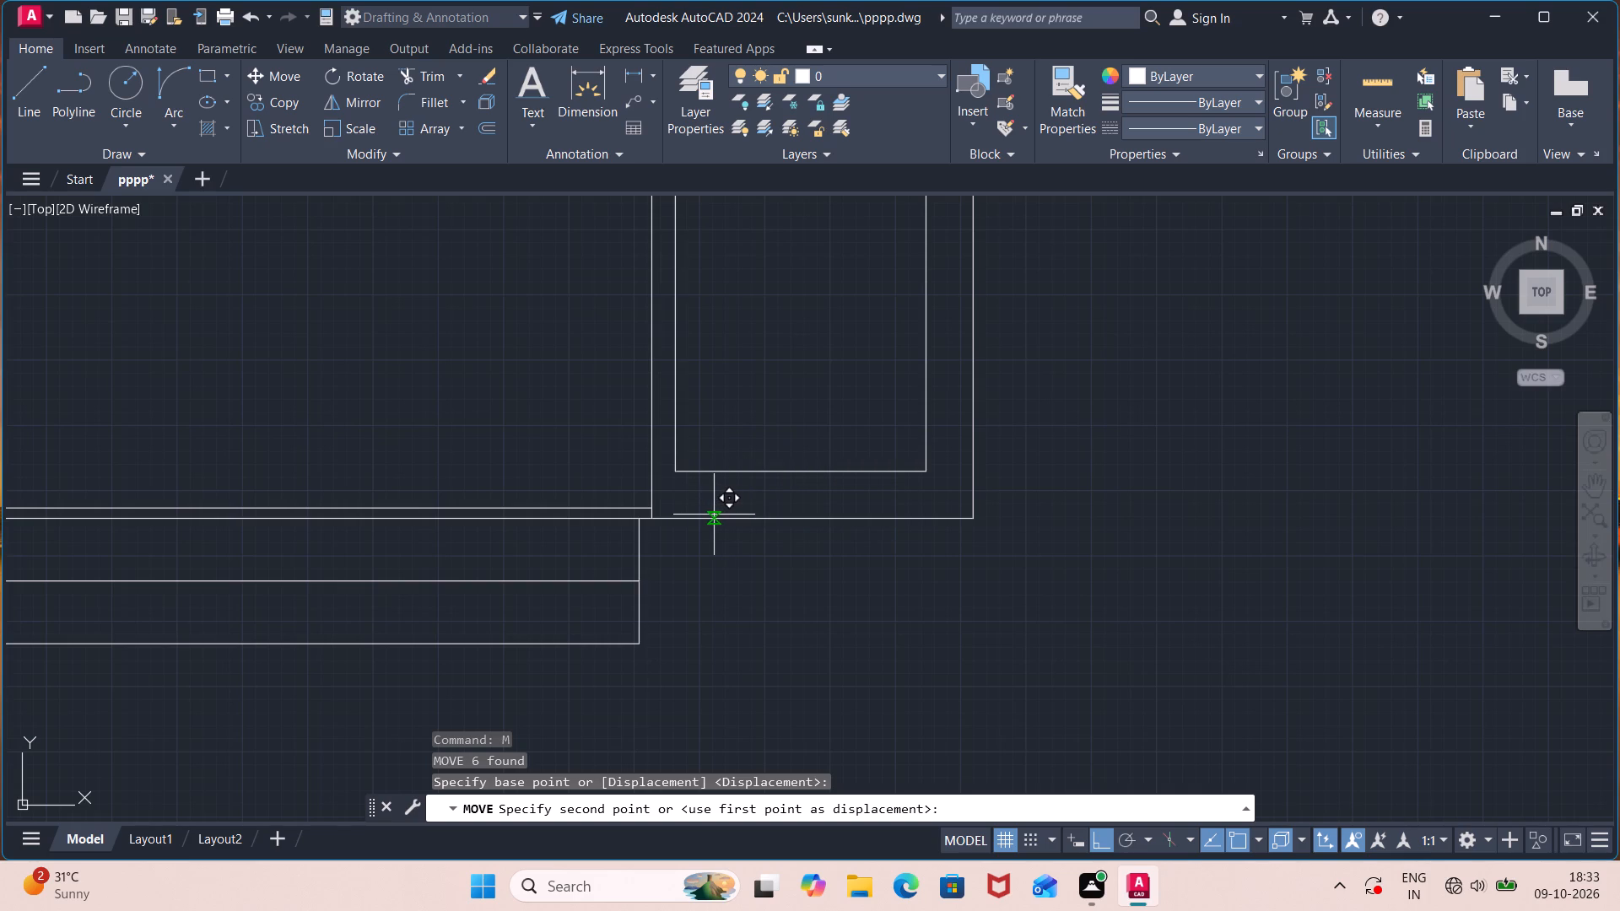
pyautogui.click(714, 515)
pyautogui.scroll(-2, 1233, 455)
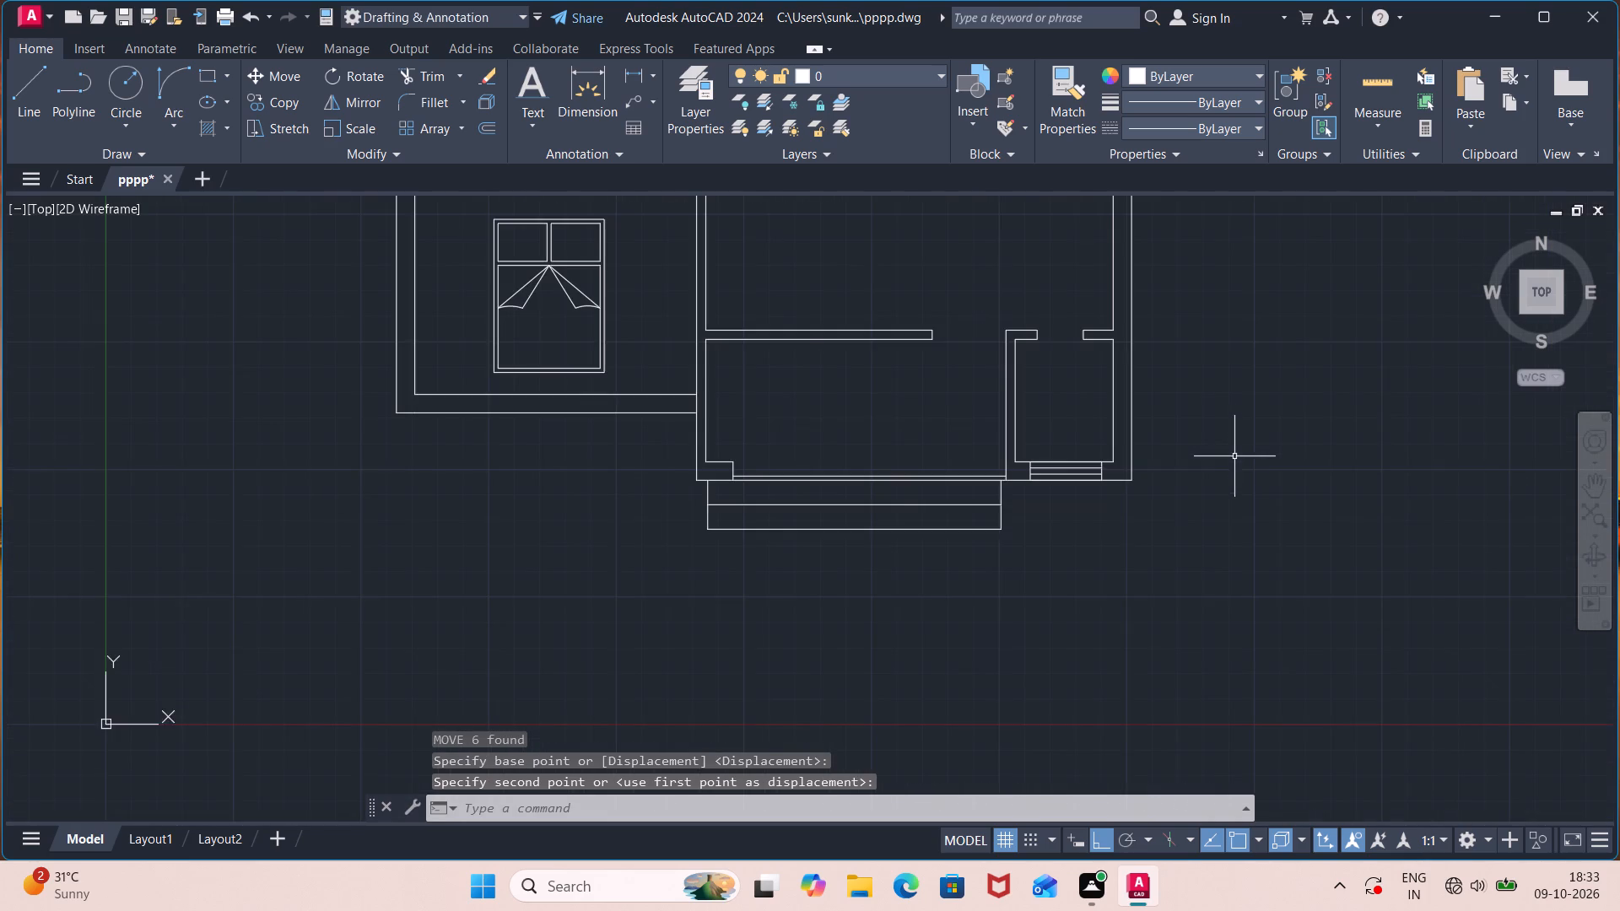
# Copy the 2'11" window beside the staircase by its top-right corner into the east wall of the room north of the stairs.
pyautogui.scroll(-1, 1234, 456)
pyautogui.moveTo(1234, 456); pyautogui.dragTo(1171, 505, button='middle')
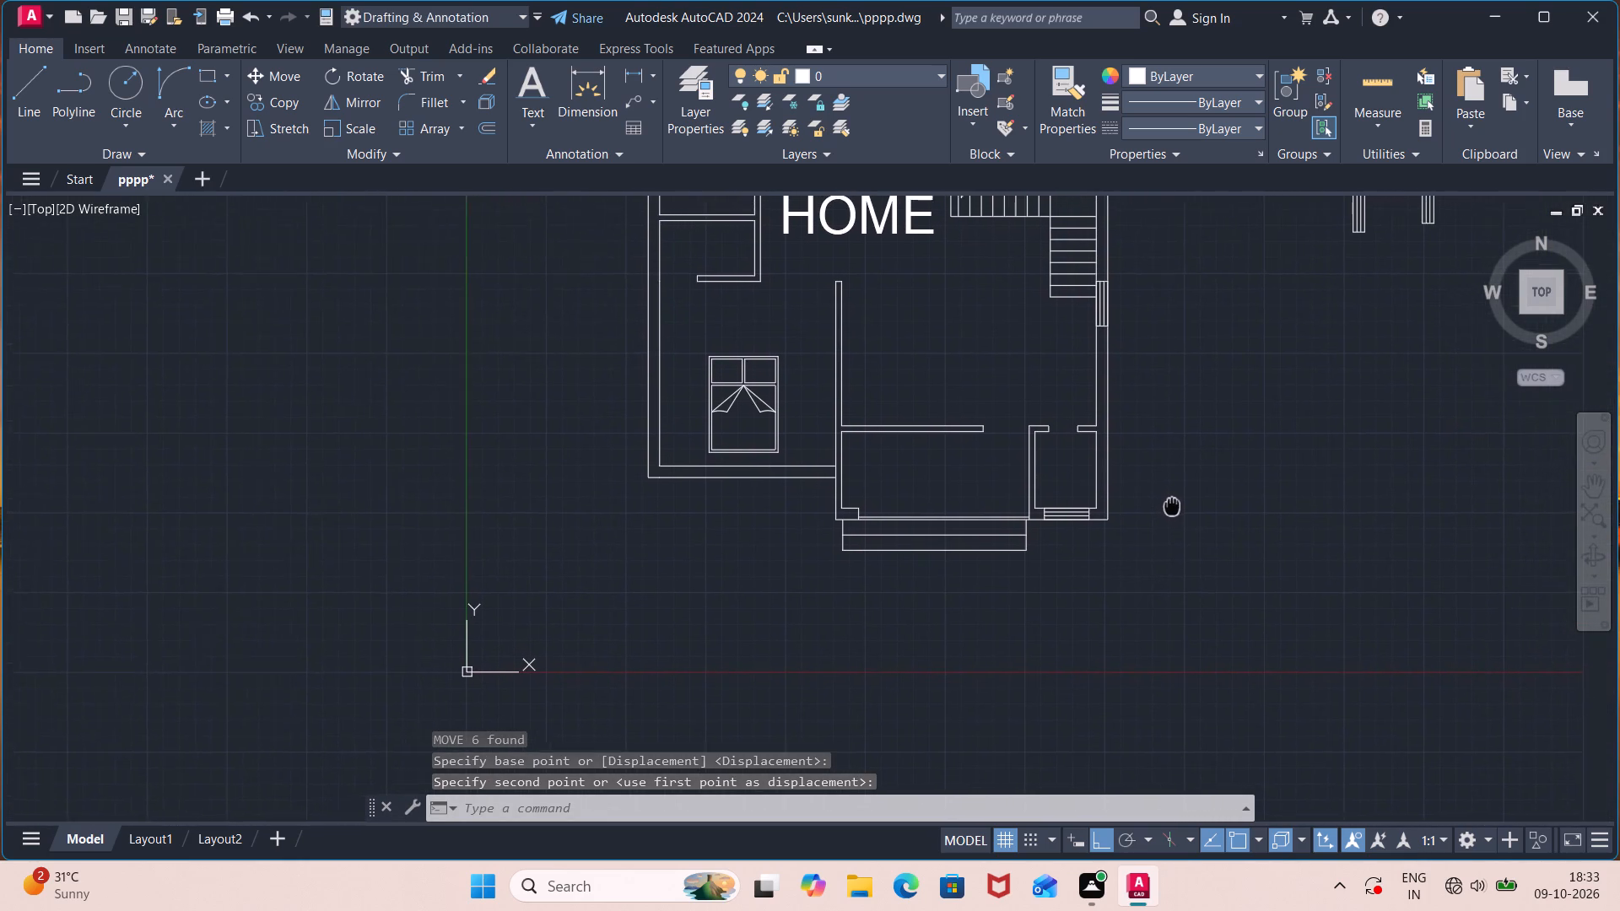
pyautogui.moveTo(1171, 505); pyautogui.dragTo(1144, 515, button='middle')
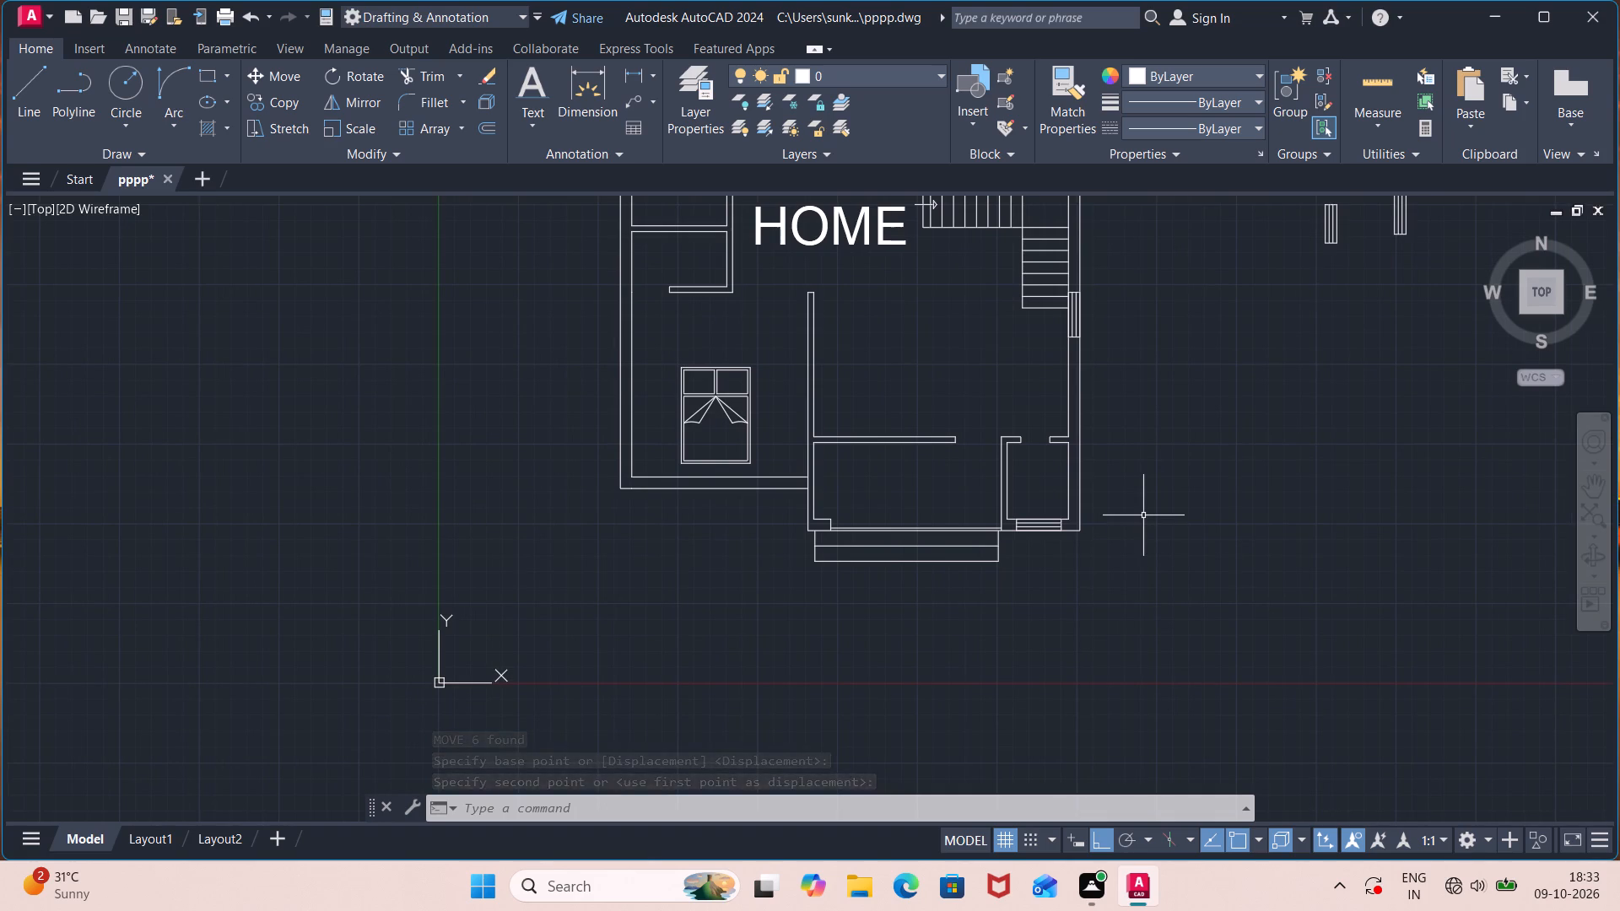
pyautogui.moveTo(1219, 465); pyautogui.dragTo(969, 684, button='middle')
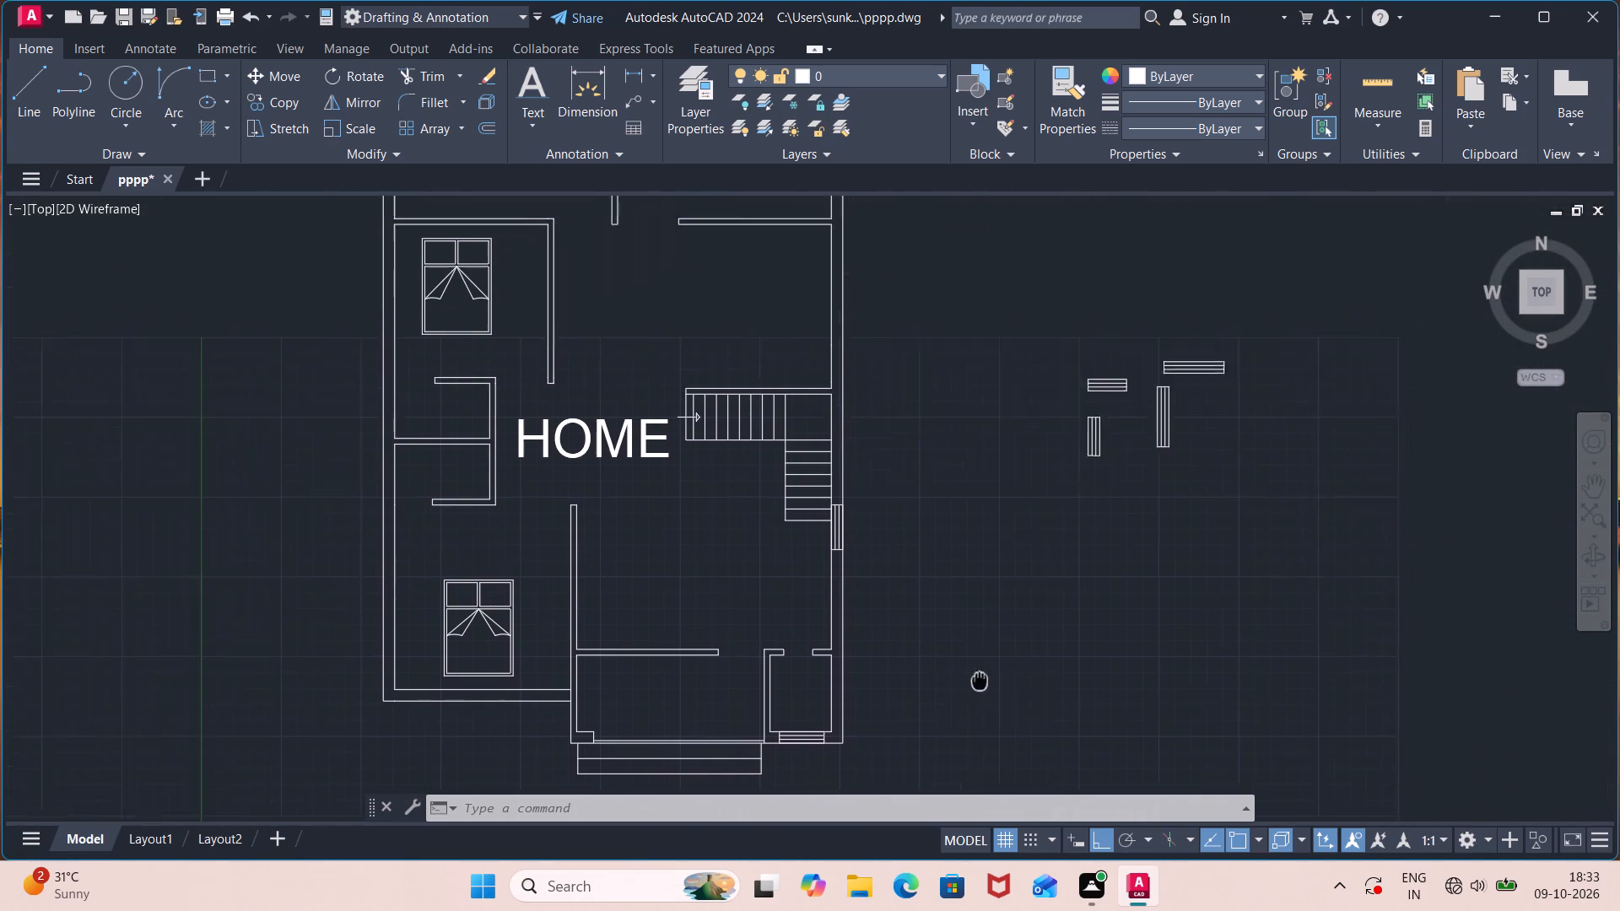
pyautogui.moveTo(969, 684); pyautogui.dragTo(903, 703, button='middle')
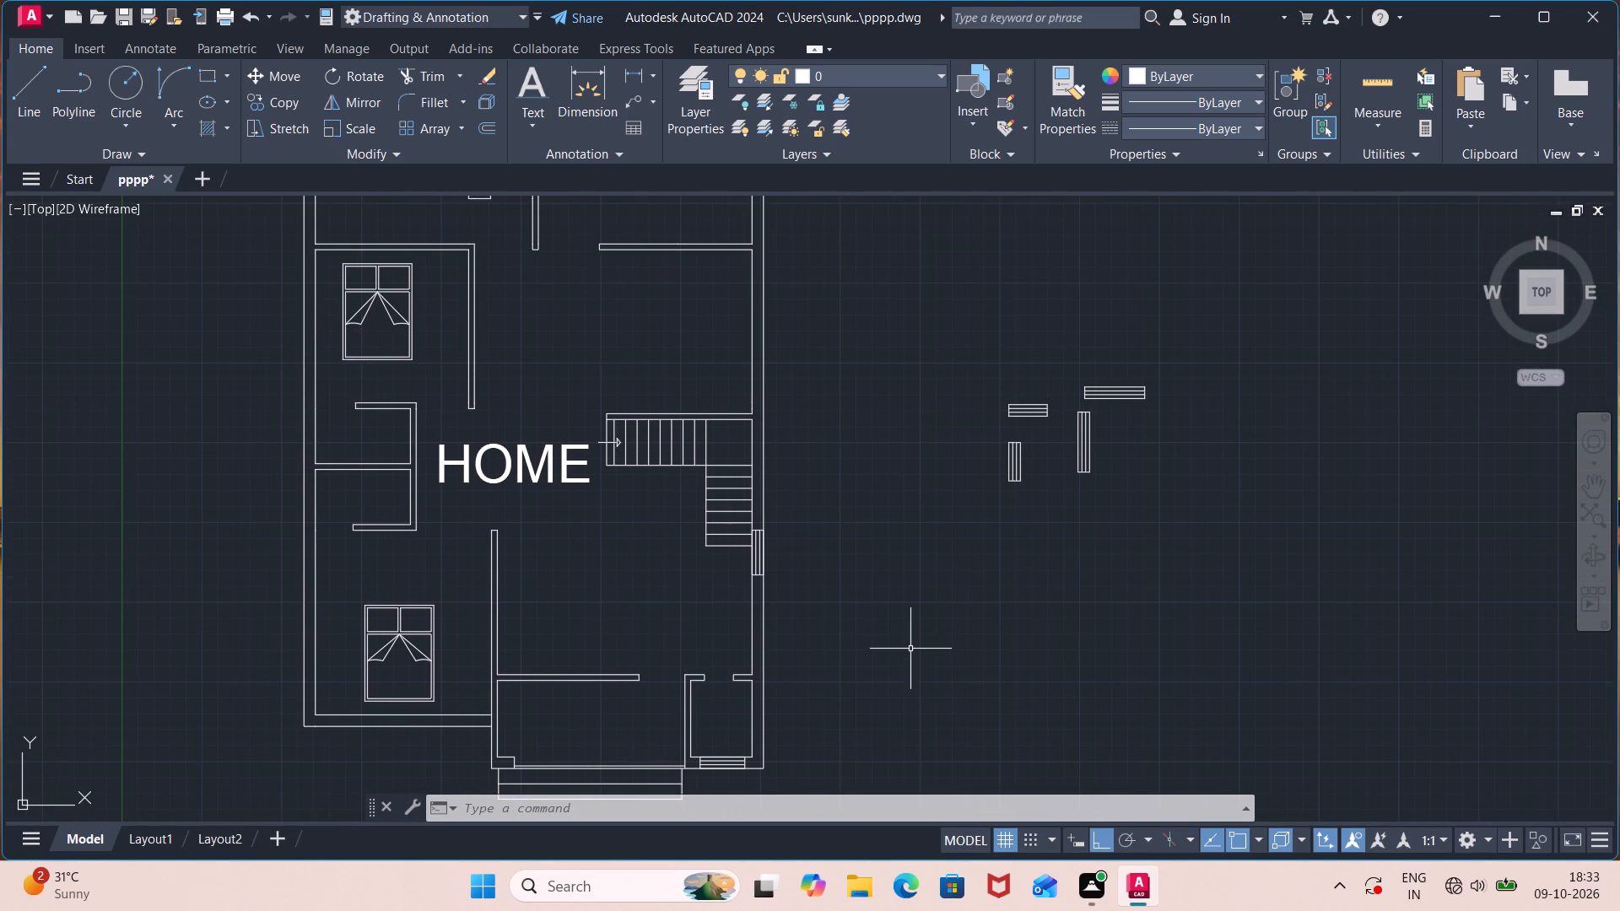
pyautogui.scroll(2, 824, 576)
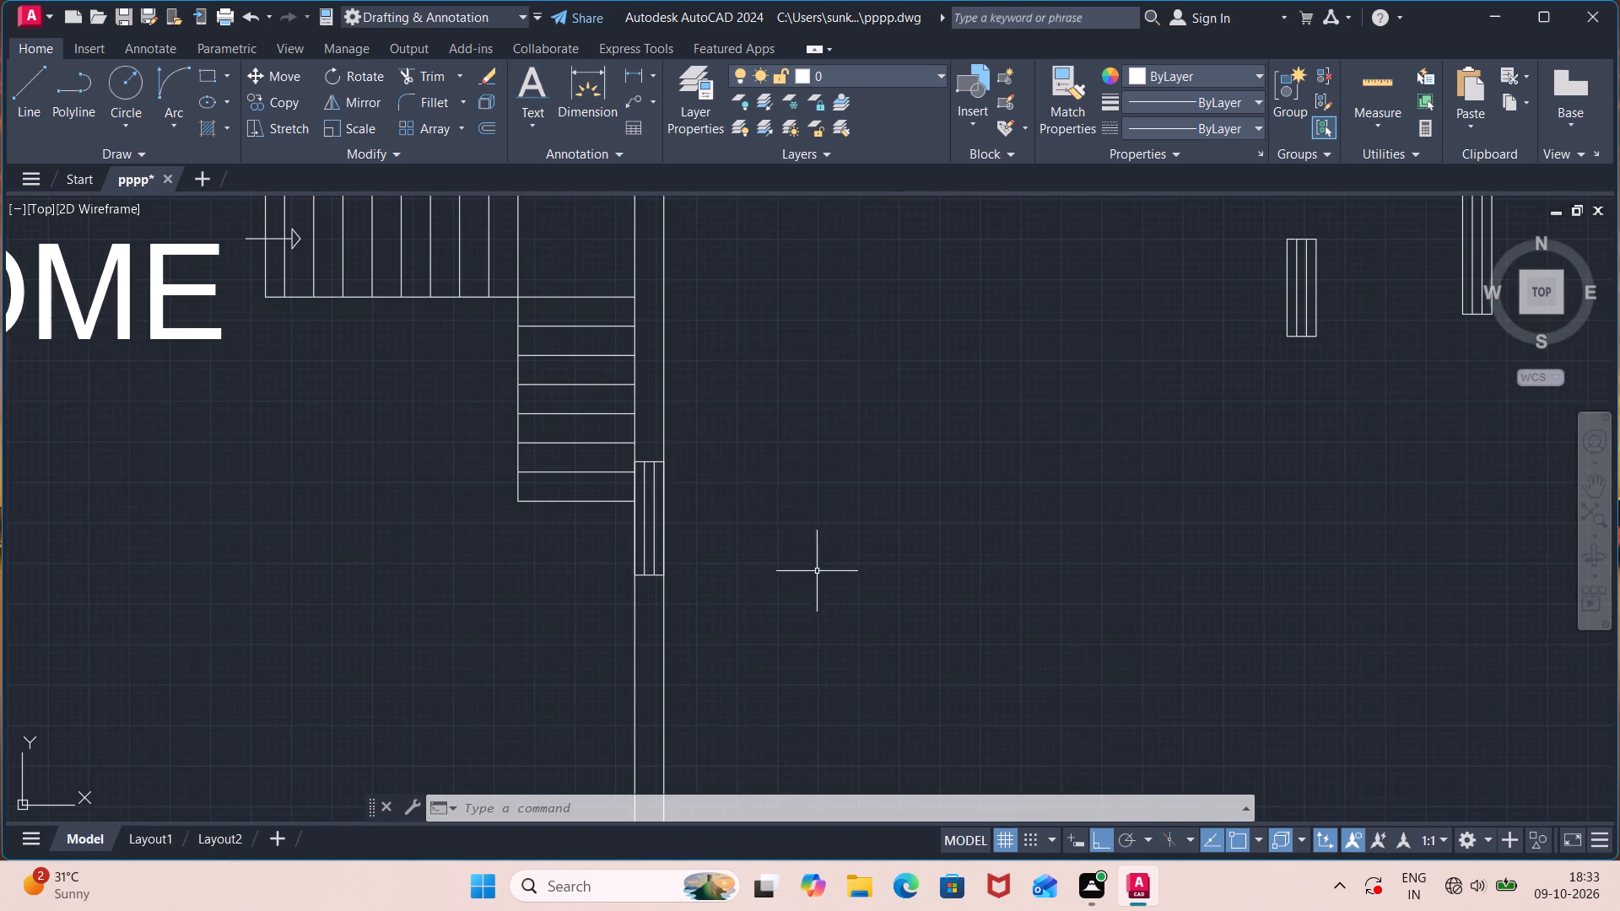
pyautogui.click(627, 459)
pyautogui.click(680, 588)
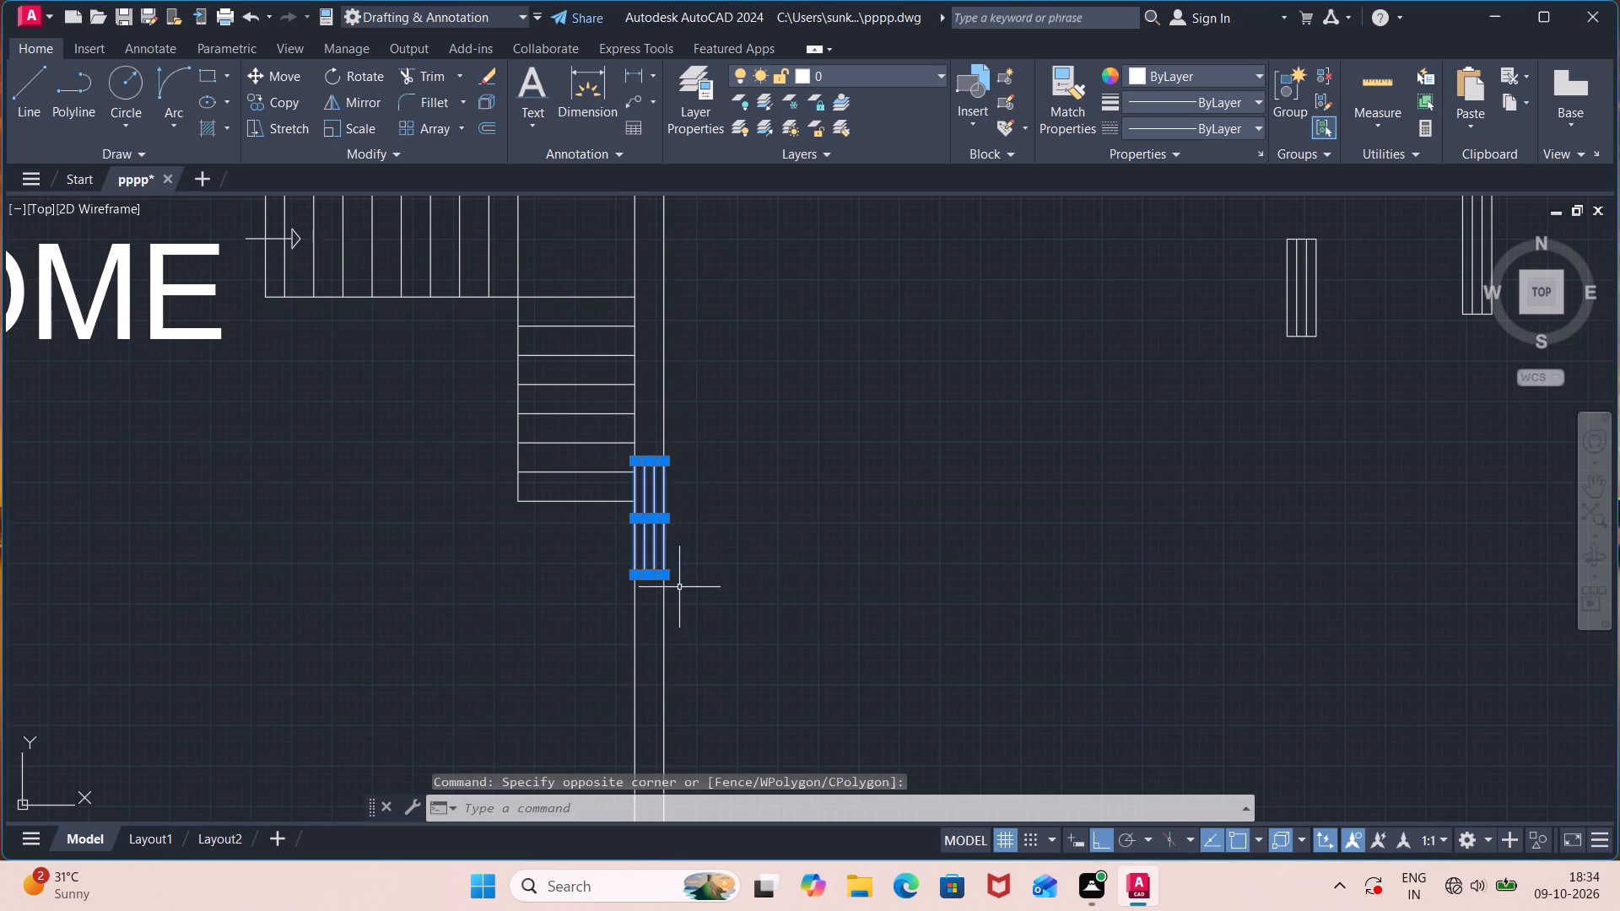
pyautogui.write('CO')
pyautogui.press('Return')
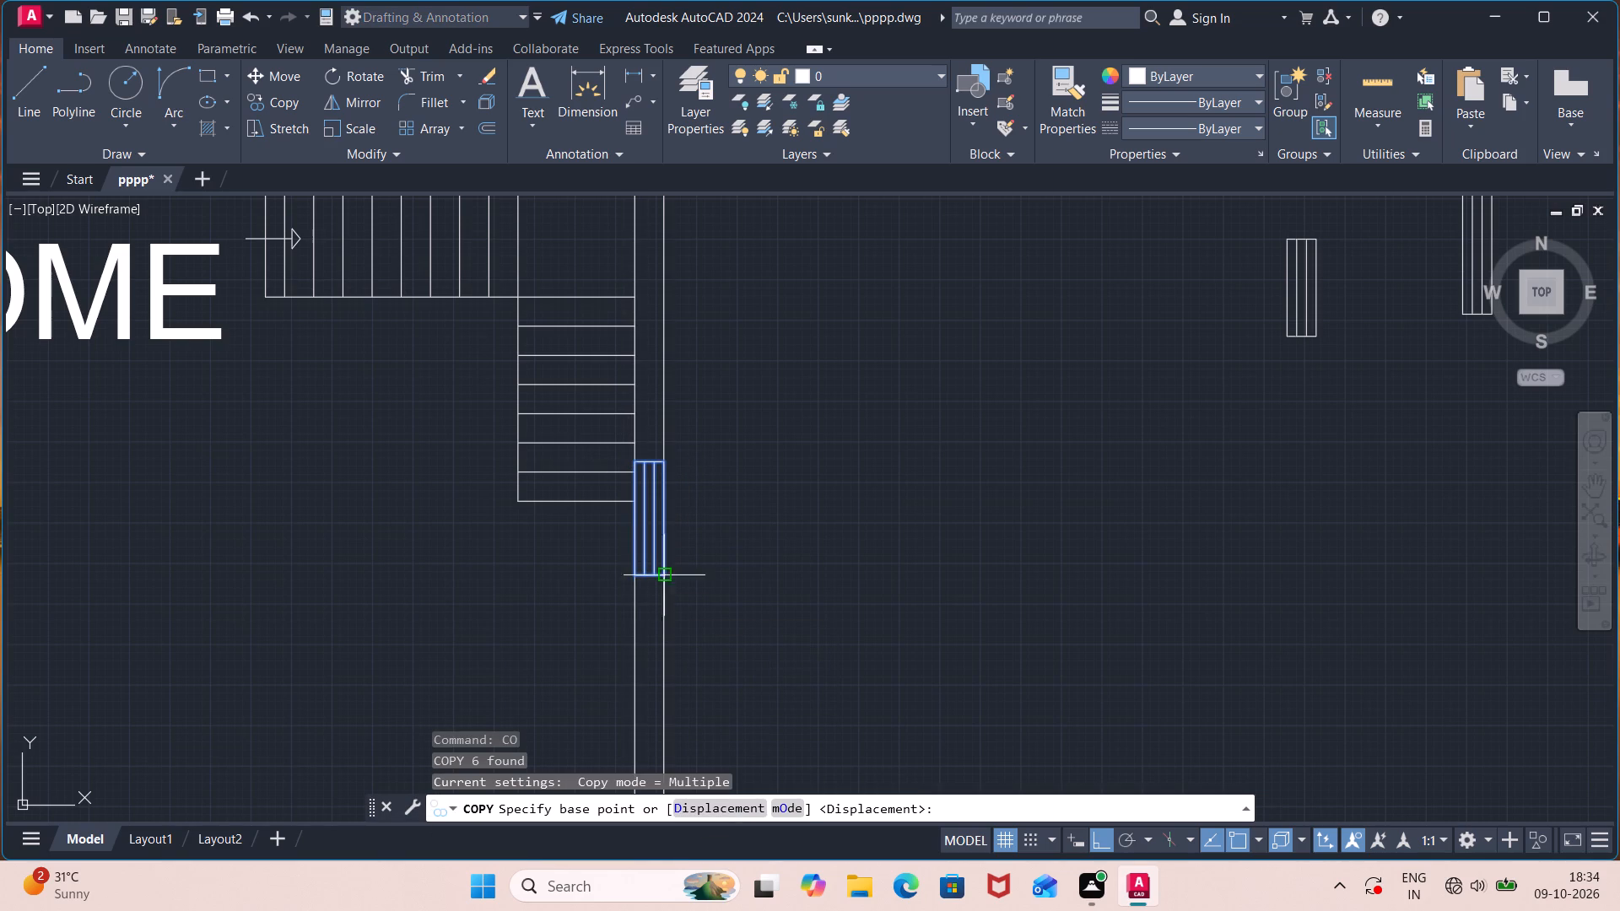
pyautogui.click(663, 465)
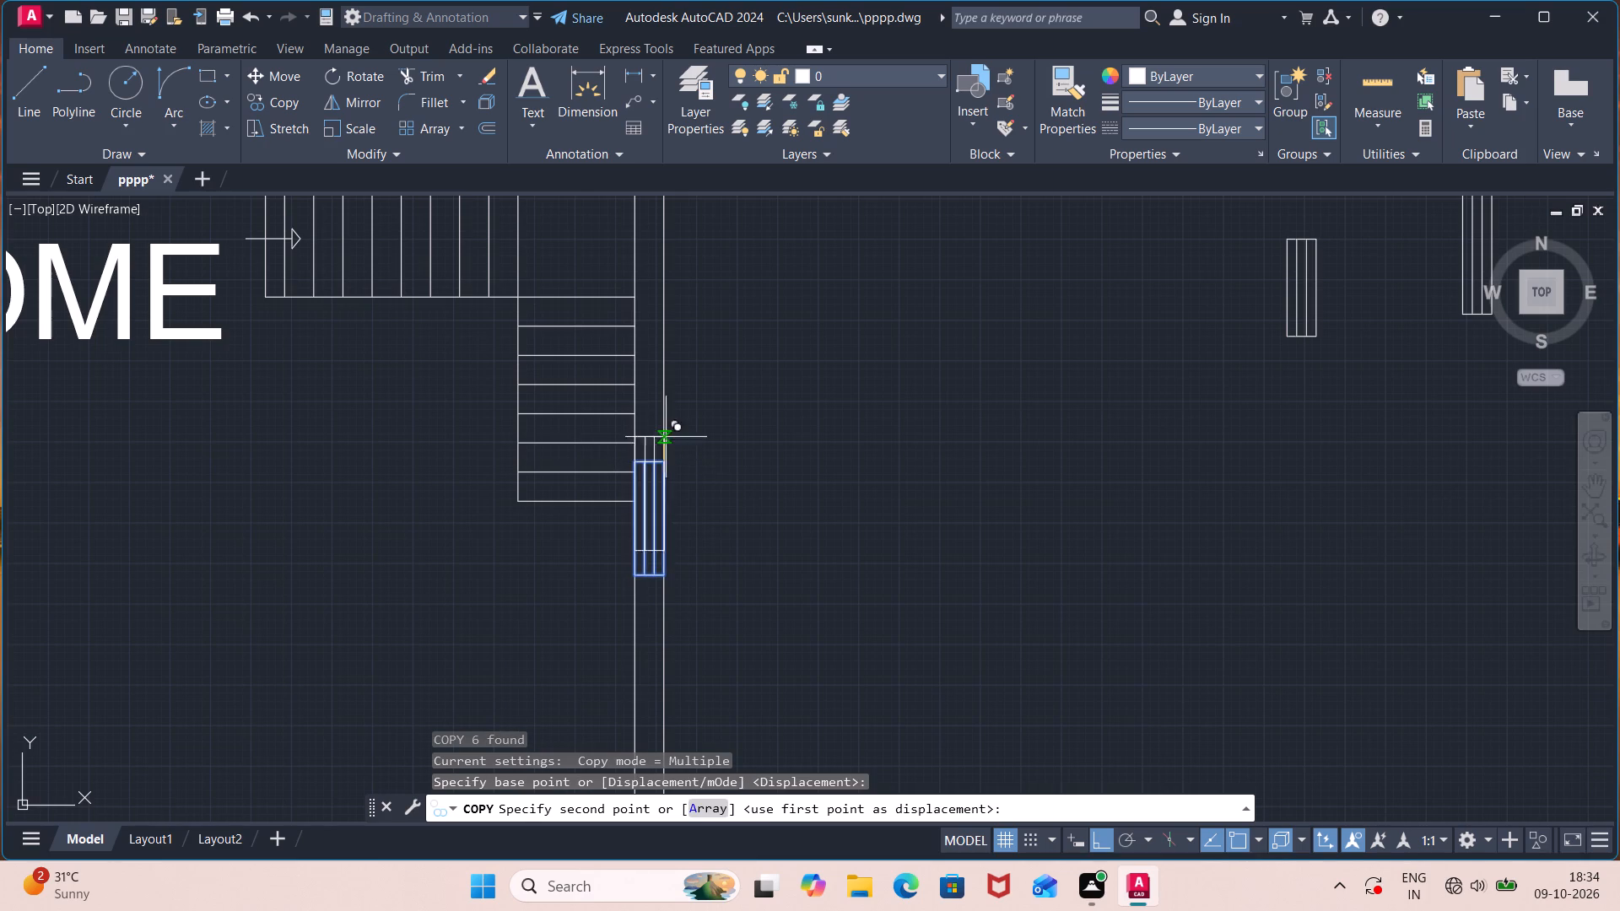
pyautogui.scroll(-2, 656, 361)
pyautogui.moveTo(656, 359); pyautogui.dragTo(651, 558, button='middle')
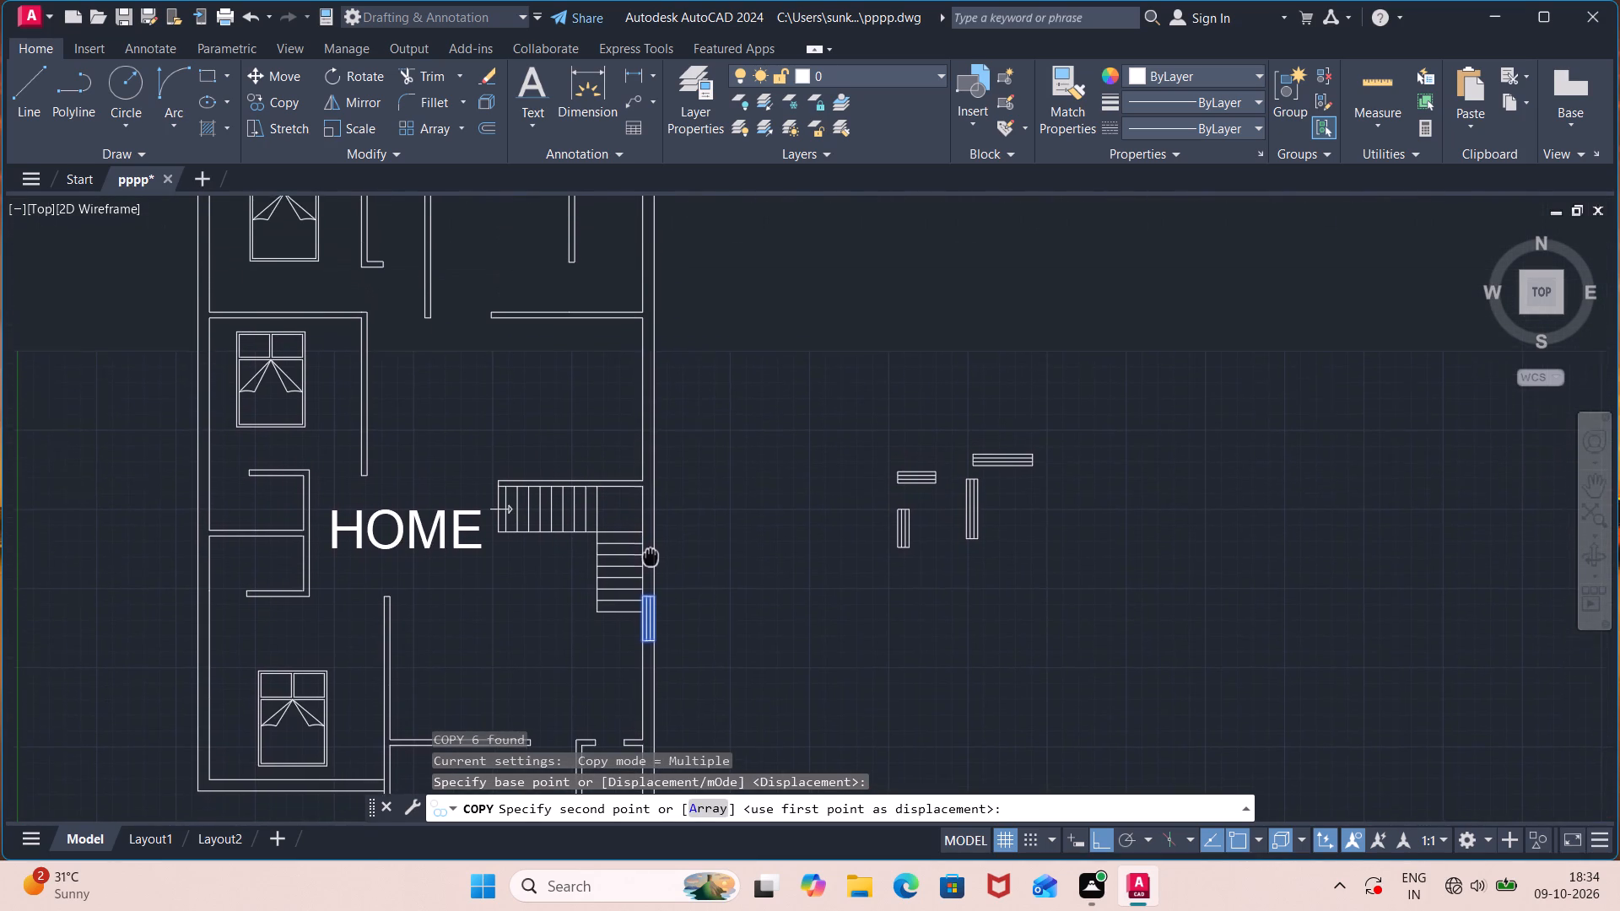
pyautogui.moveTo(651, 558); pyautogui.dragTo(651, 569, button='middle')
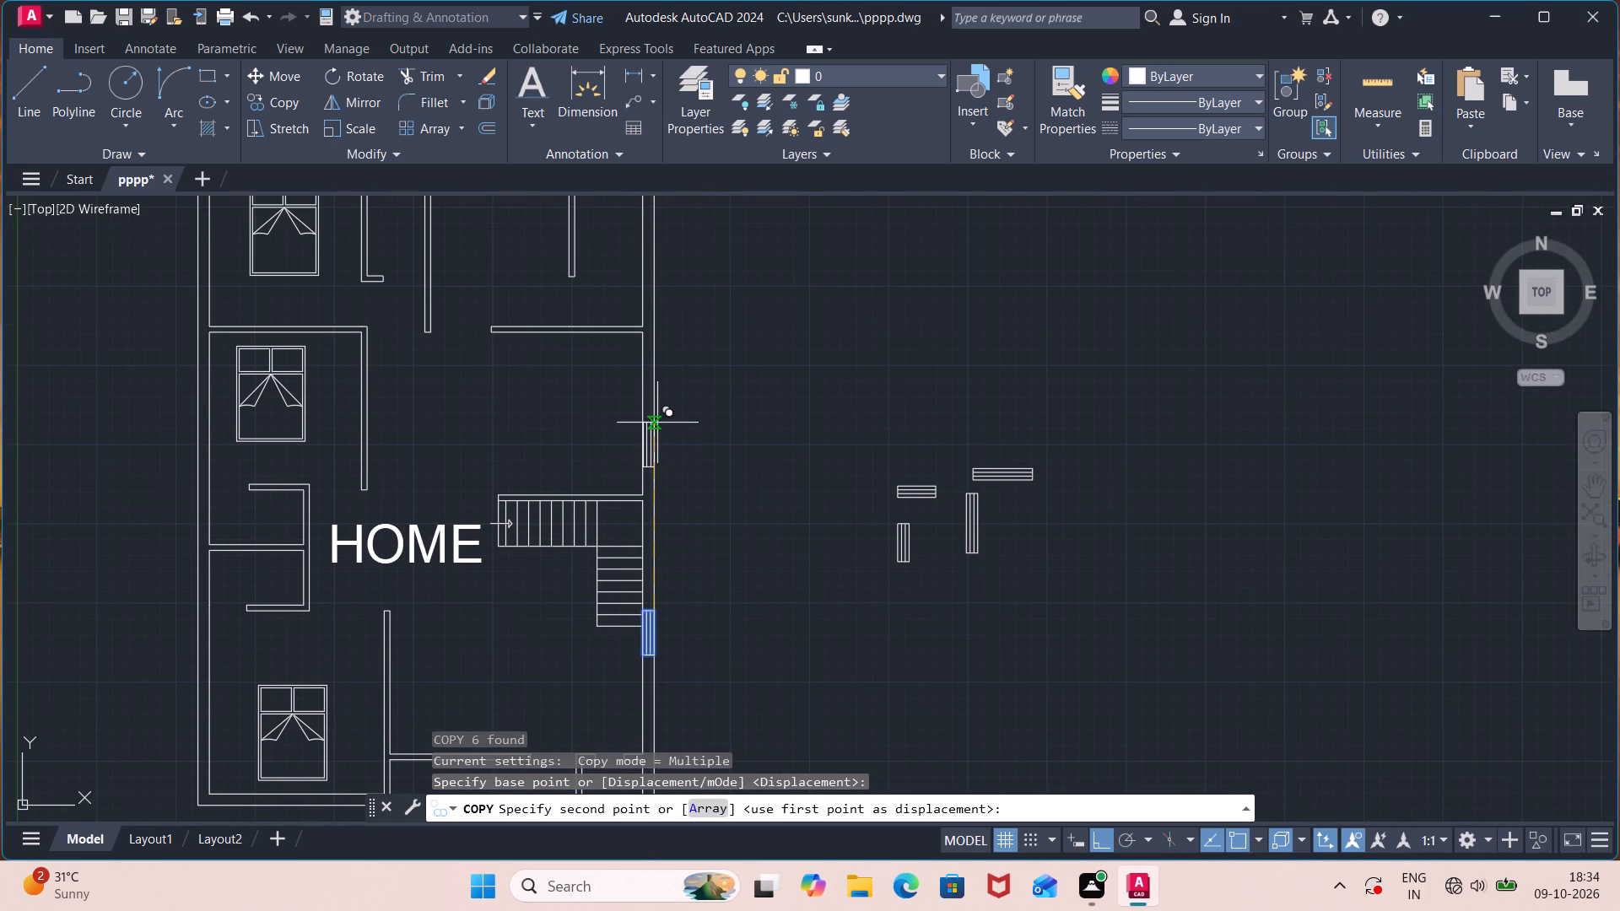
pyautogui.scroll(2, 657, 418)
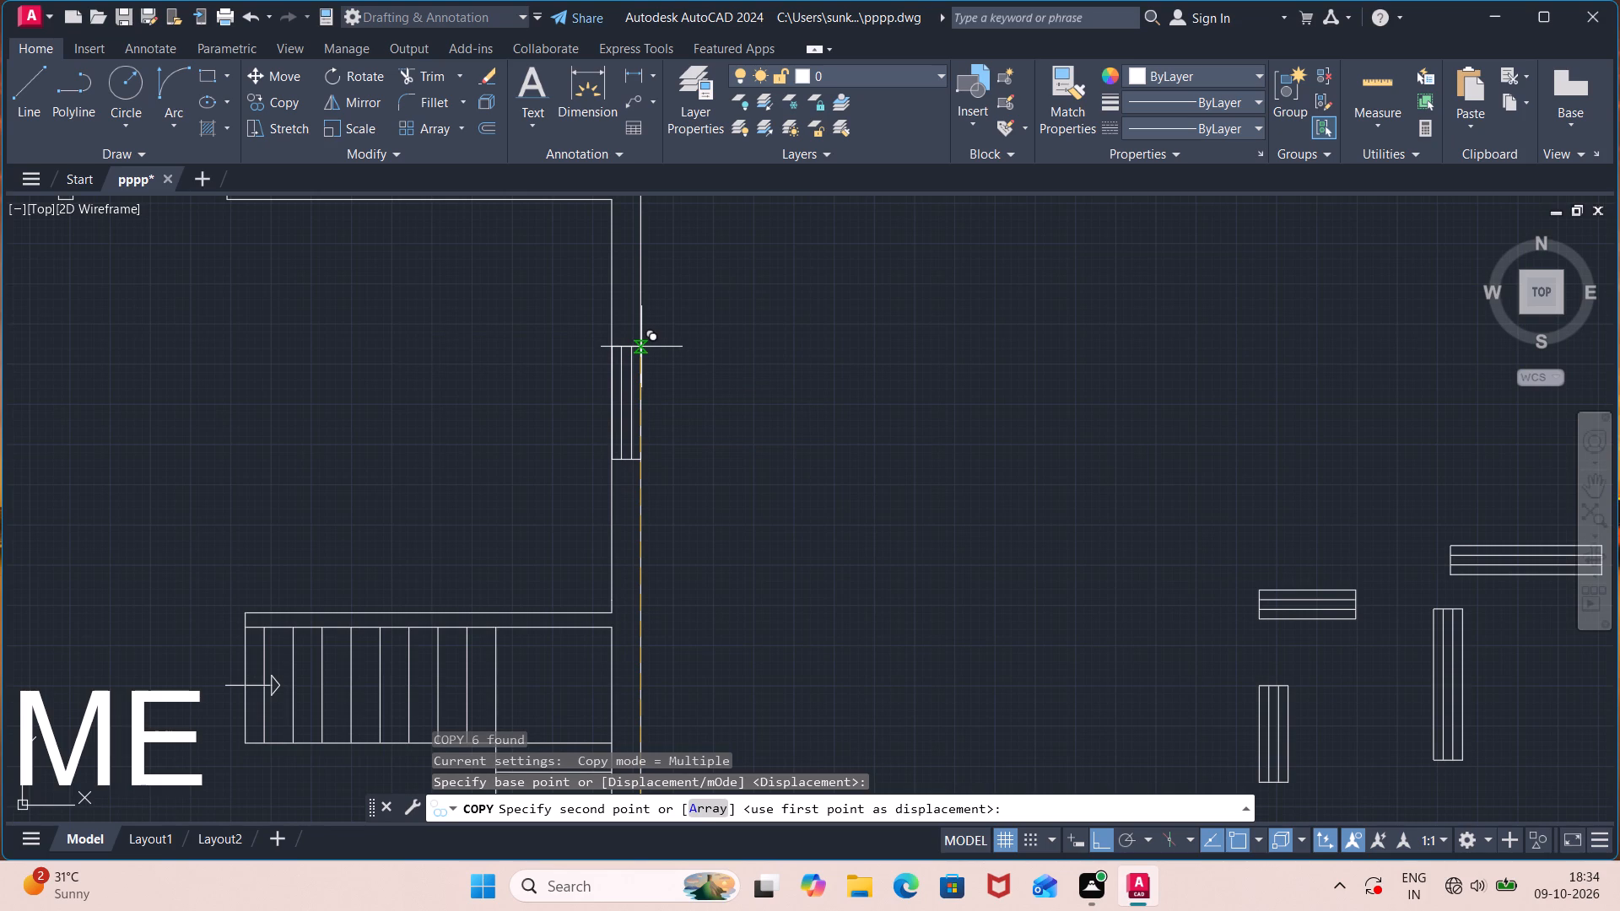
pyautogui.click(640, 346)
# Place another copy of the 2'11" window further north, in the east wall of the northeast corner room.
pyautogui.scroll(-2, 802, 375)
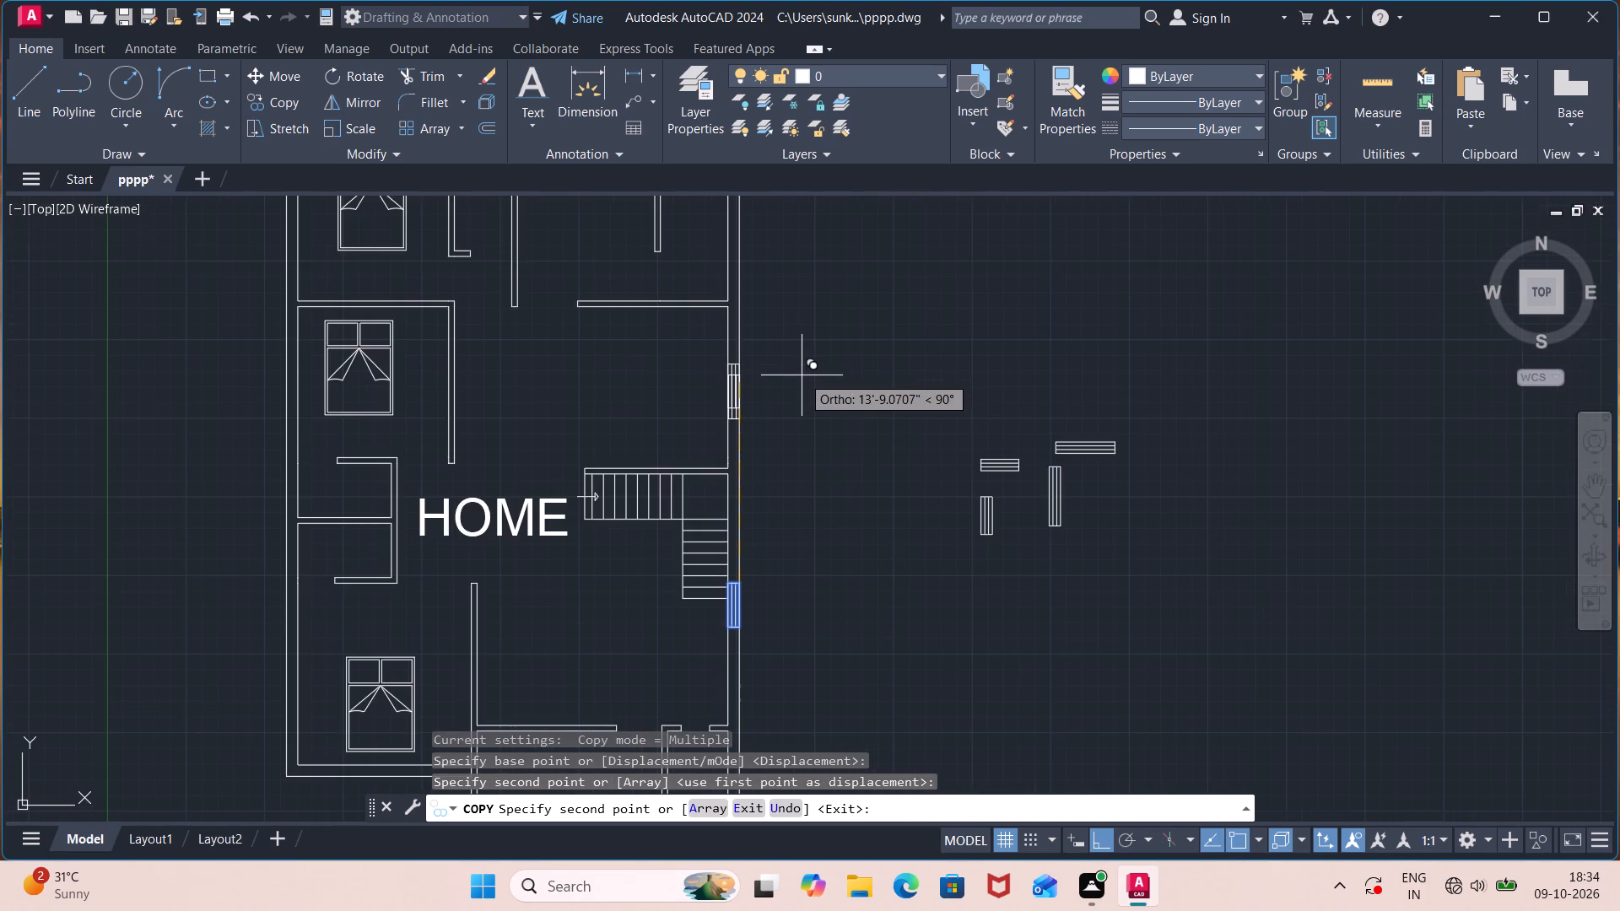
pyautogui.scroll(-1, 802, 375)
pyautogui.moveTo(802, 375); pyautogui.dragTo(881, 626, button='middle')
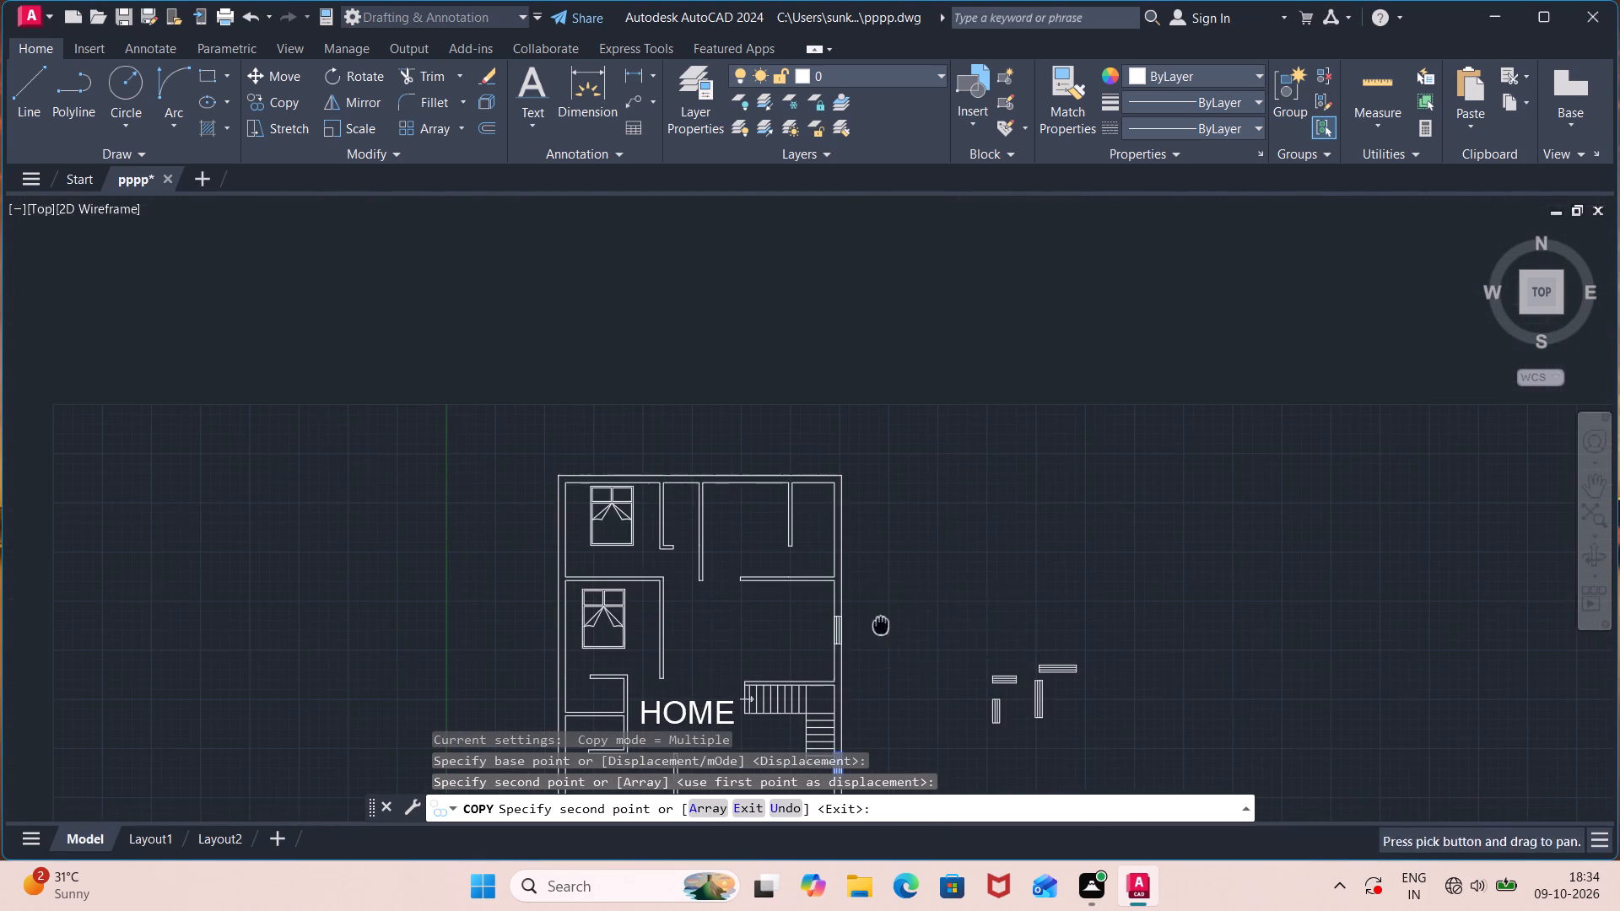
pyautogui.moveTo(881, 626); pyautogui.dragTo(881, 623, button='middle')
pyautogui.scroll(3, 860, 560)
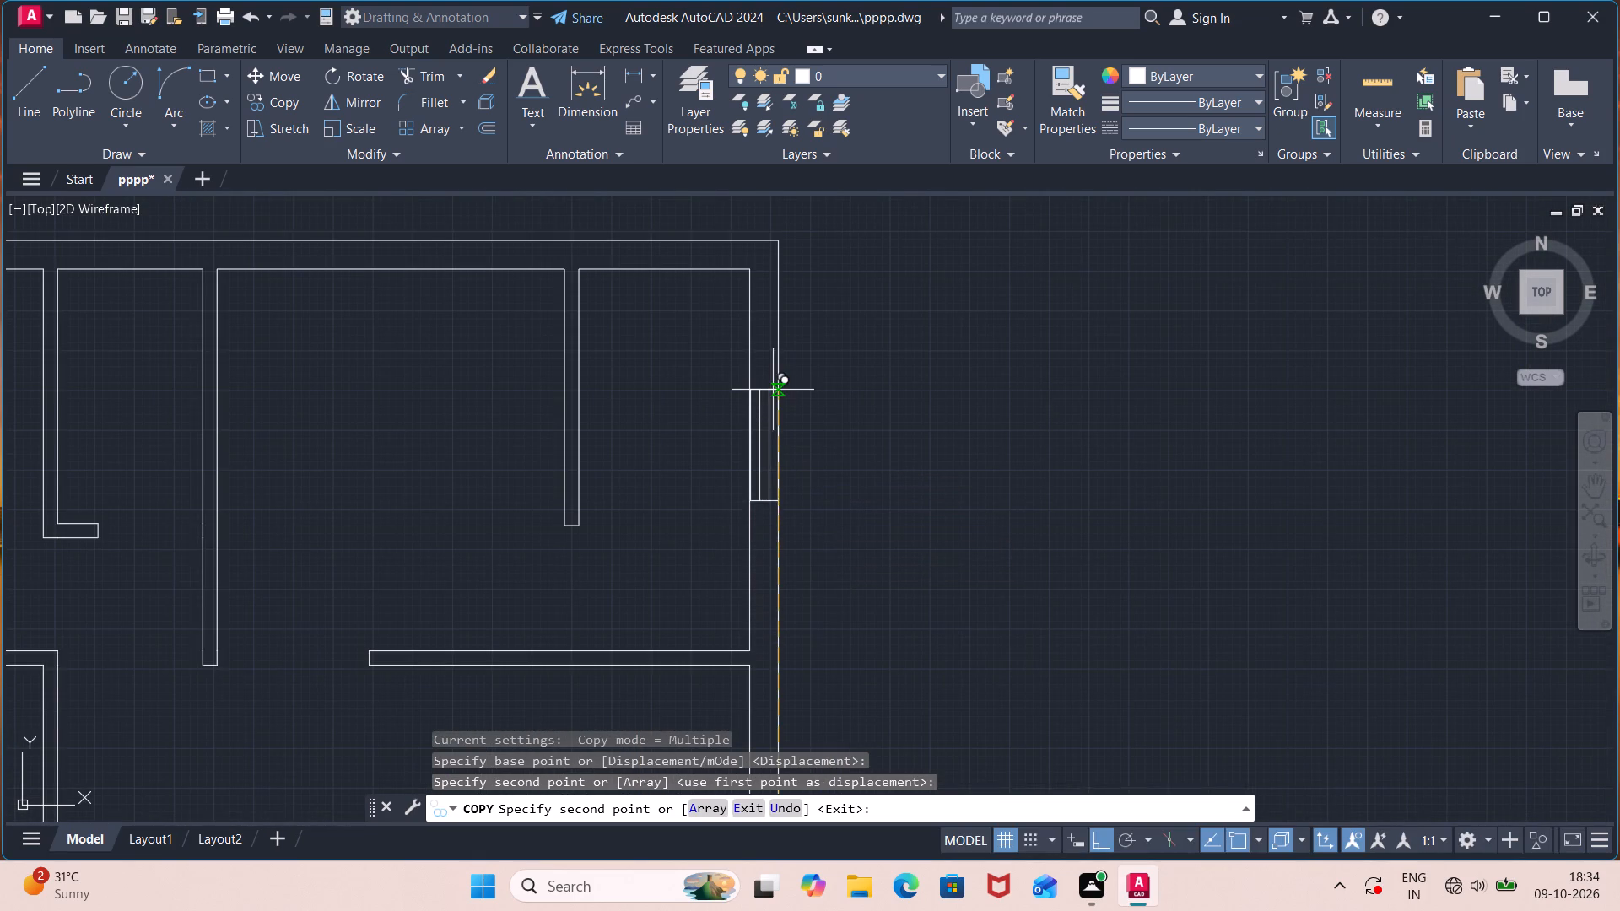
pyautogui.click(775, 384)
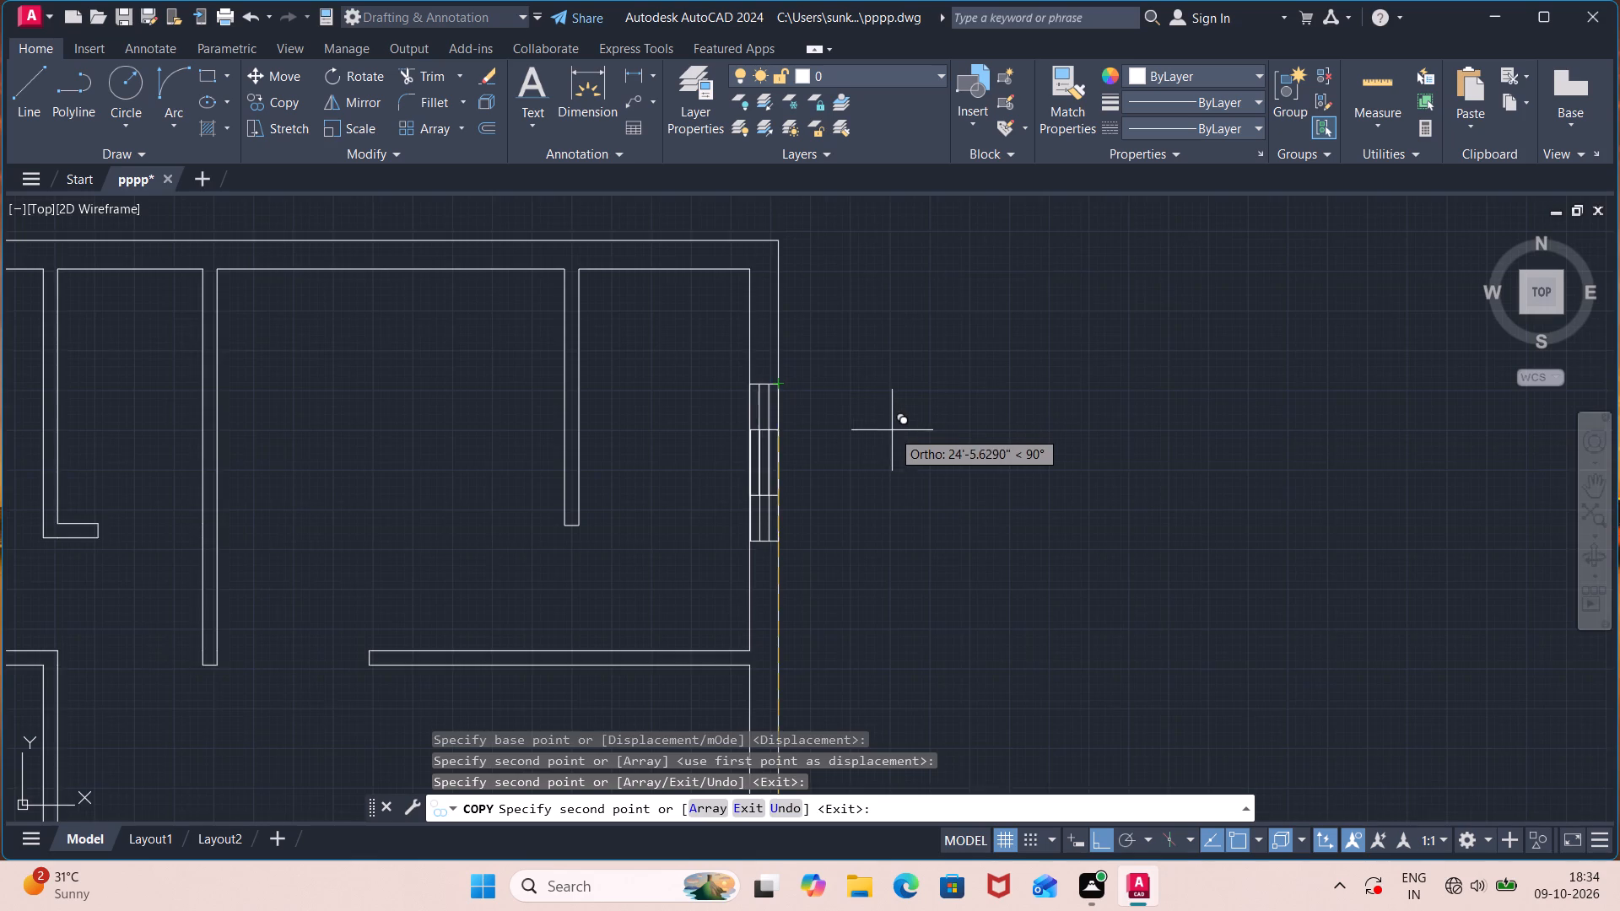
pyautogui.scroll(-2, 892, 432)
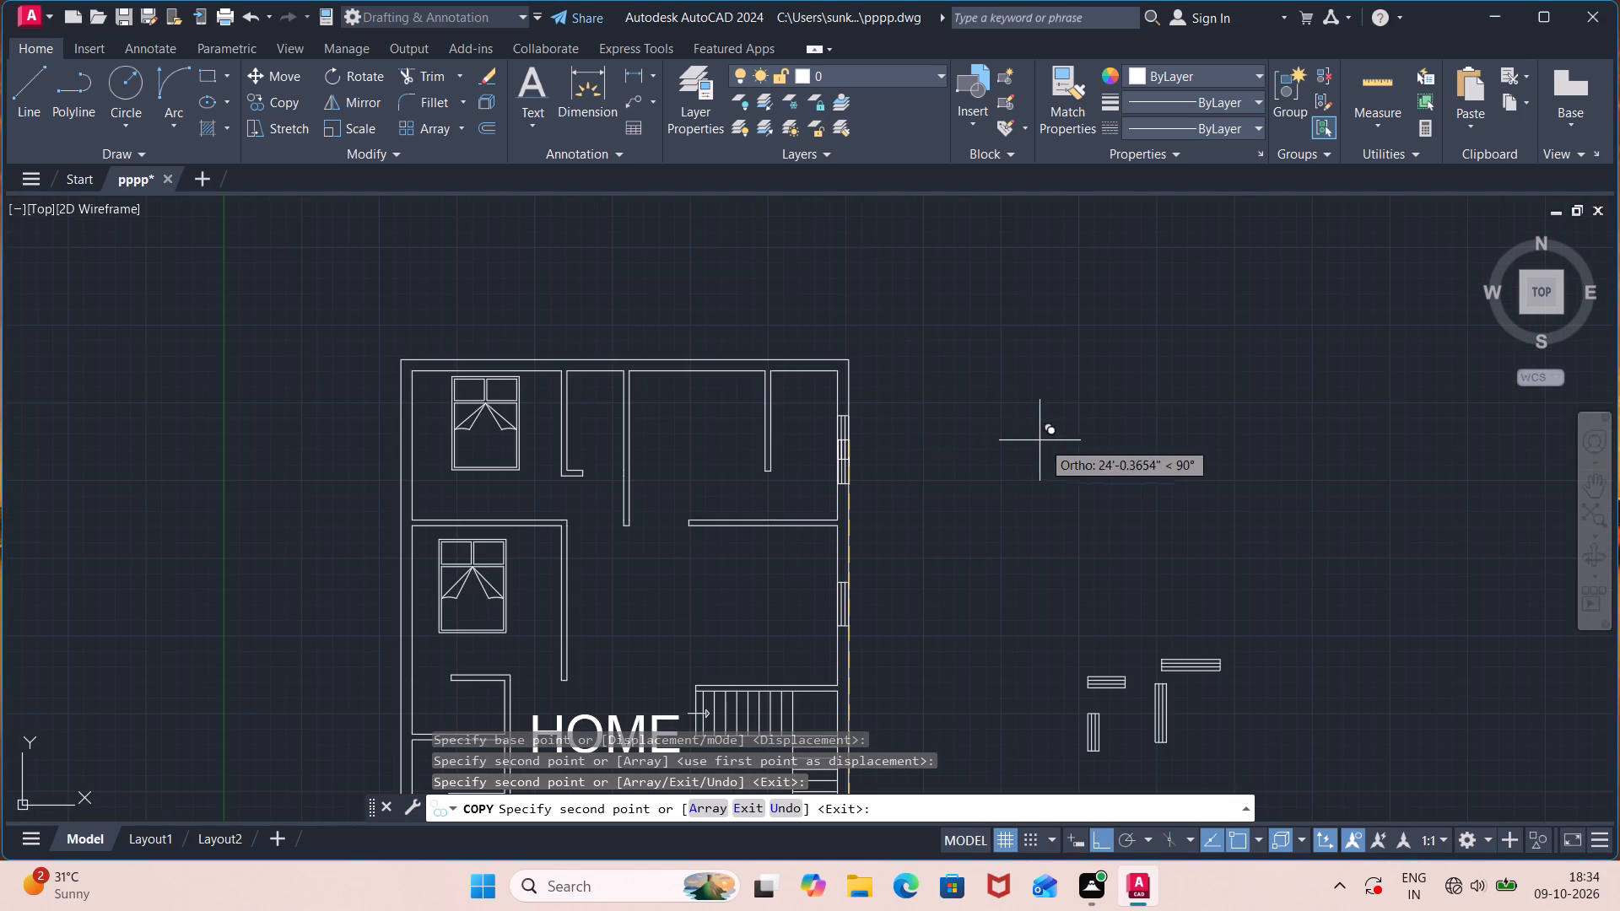
pyautogui.press('Escape')
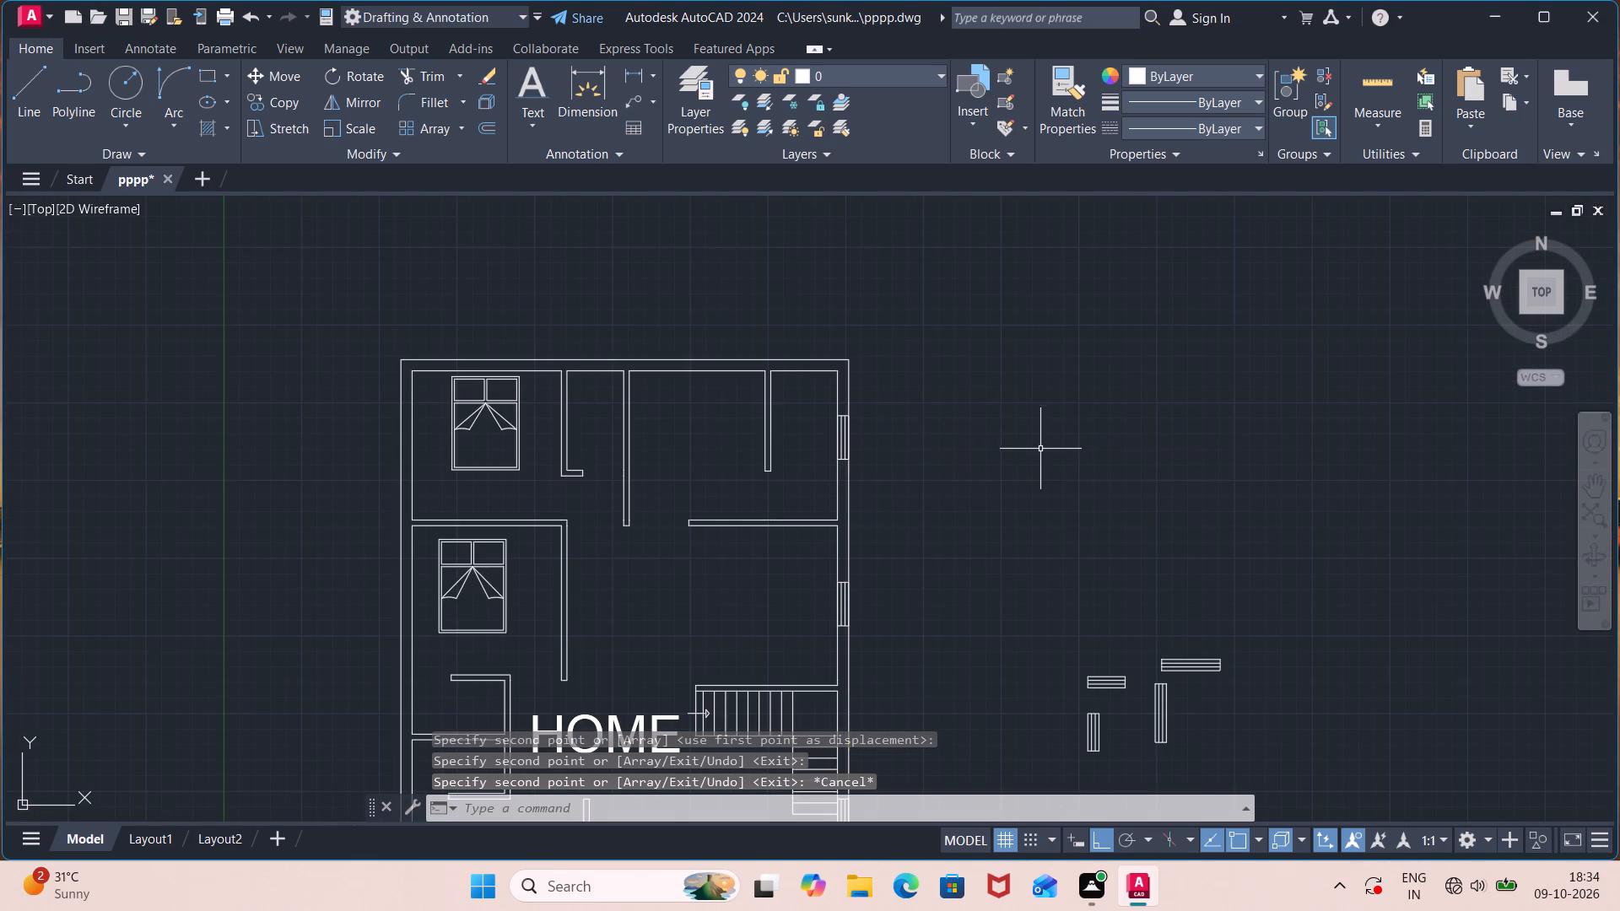
# Copy the spare horizontal 3'11" window by its top-left corner into the north wall of the room just west of the northeast corner room.
pyautogui.moveTo(1078, 541); pyautogui.dragTo(1078, 539, button='middle')
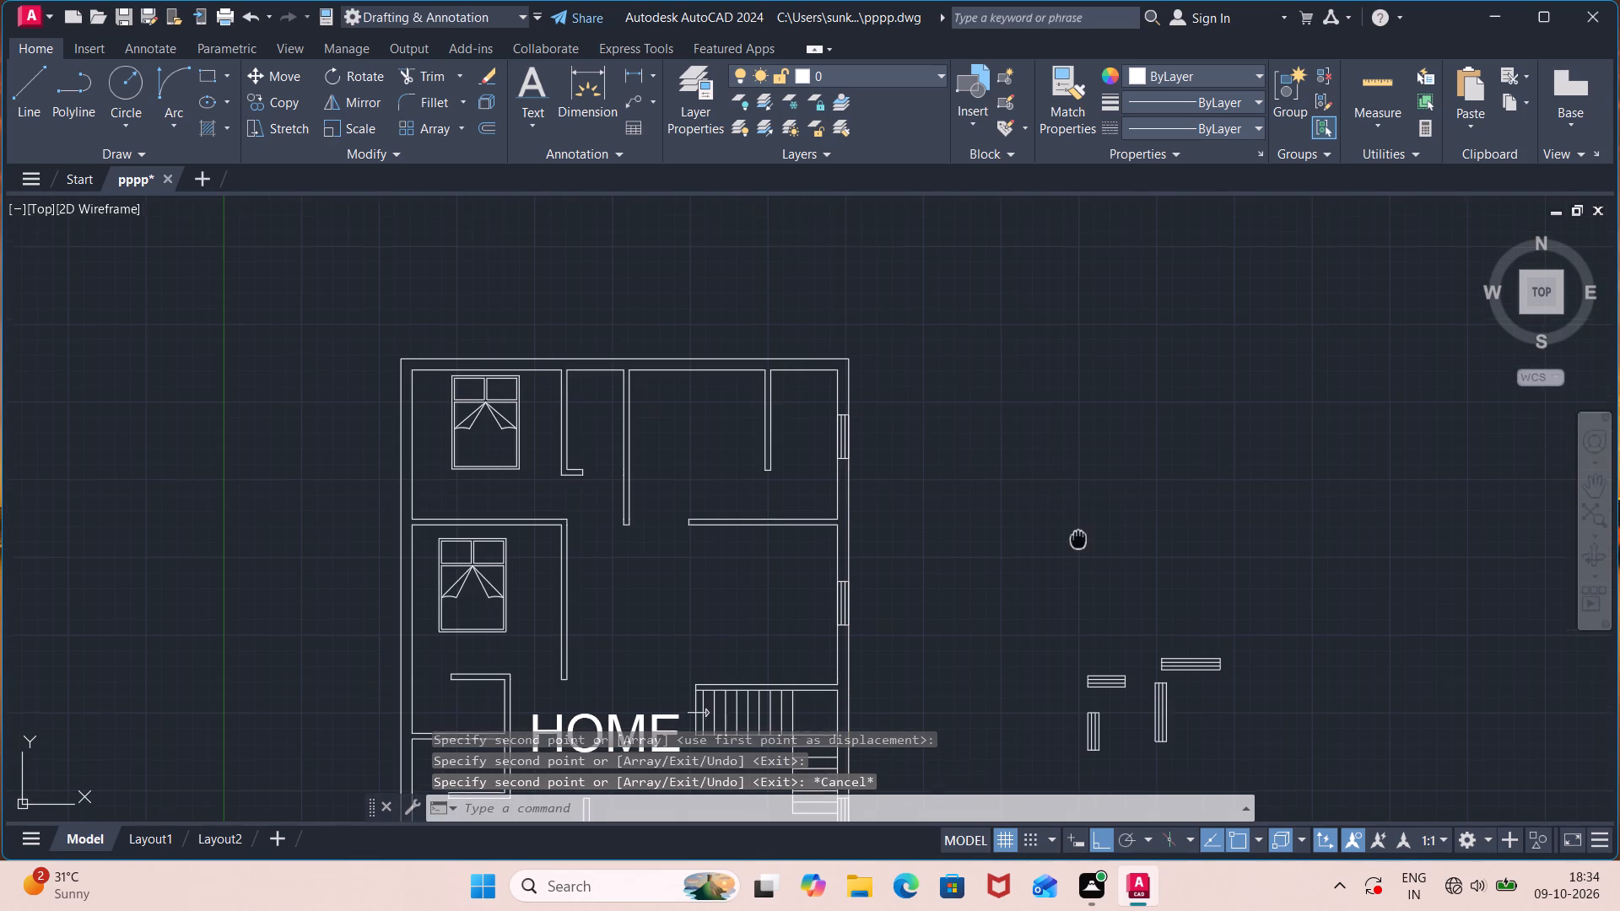
pyautogui.moveTo(1078, 539); pyautogui.dragTo(881, 352, button='middle')
pyautogui.click(955, 452)
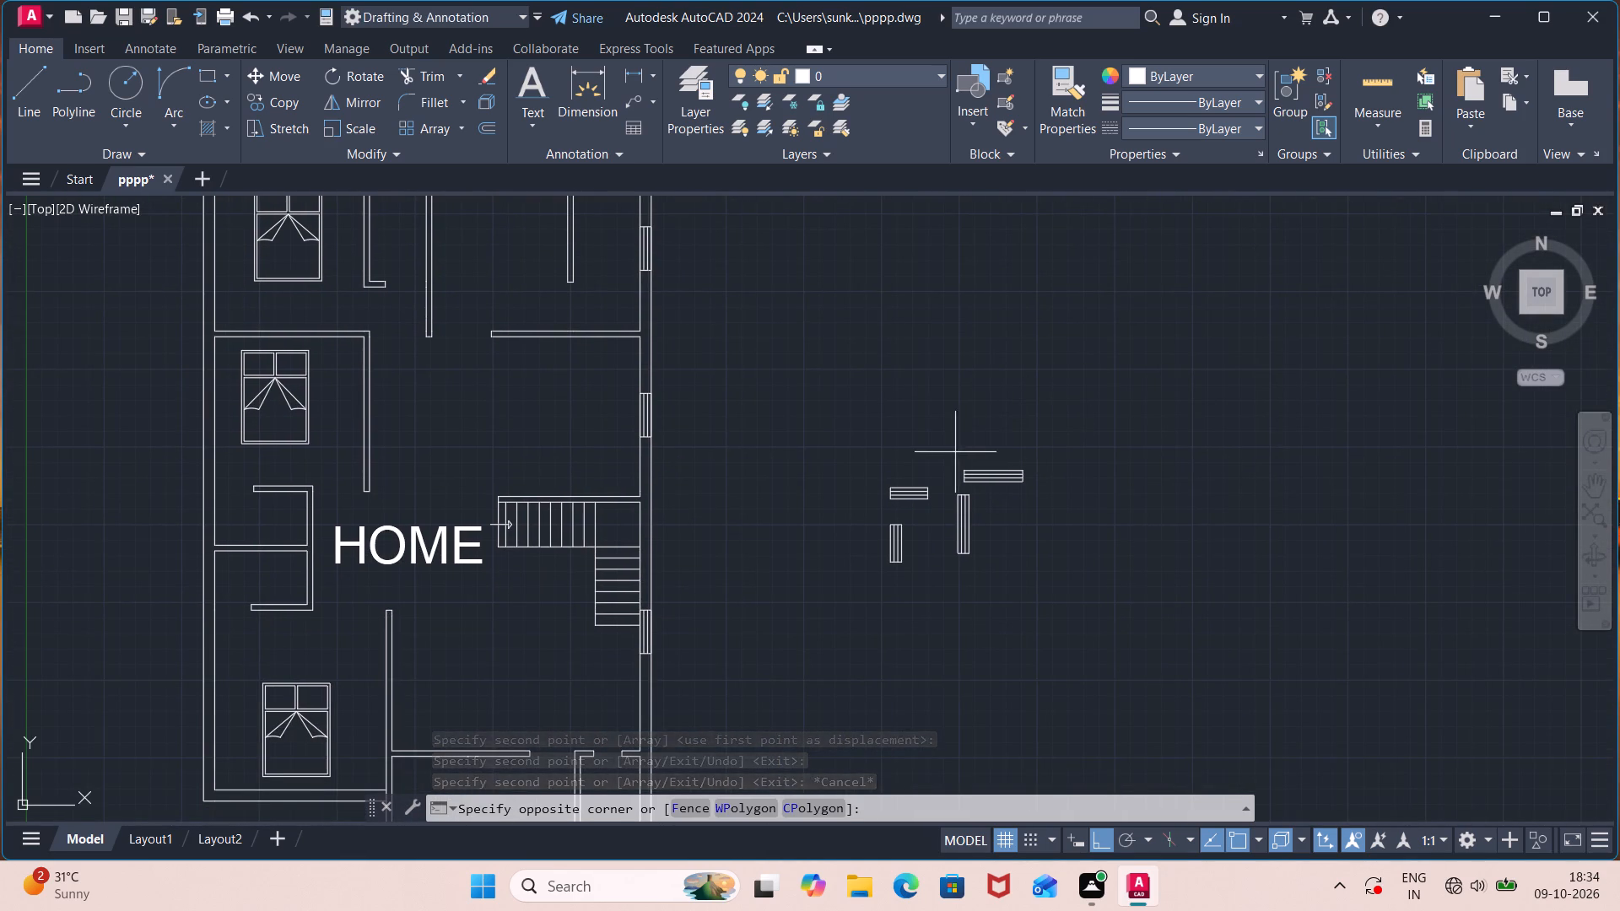
pyautogui.click(1040, 488)
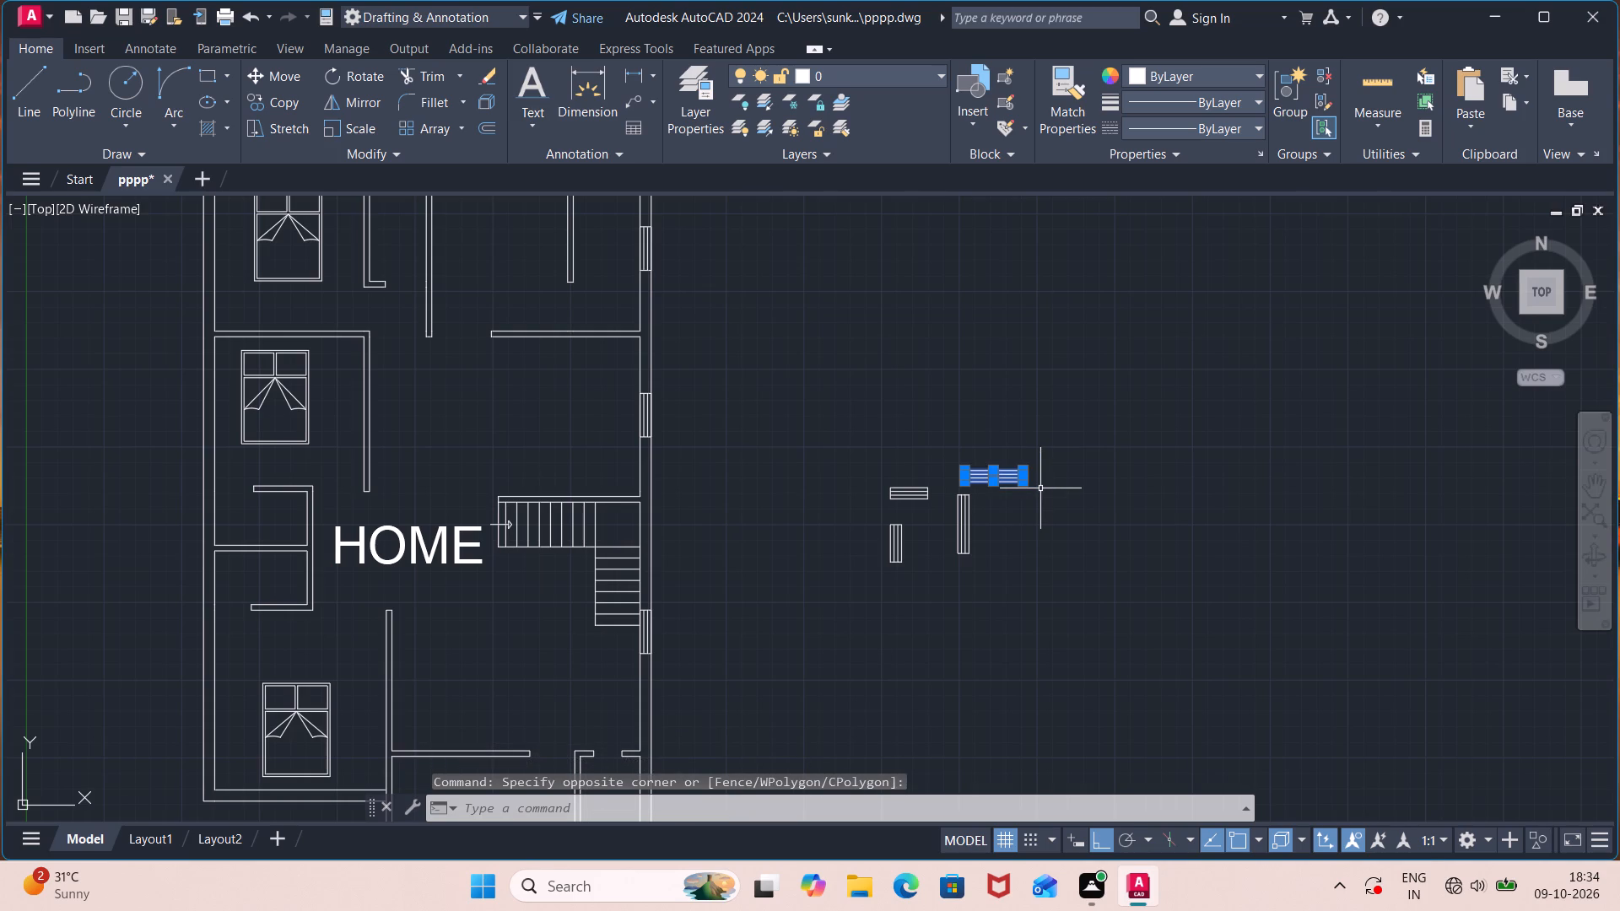
pyautogui.write('CO')
pyautogui.press('Return')
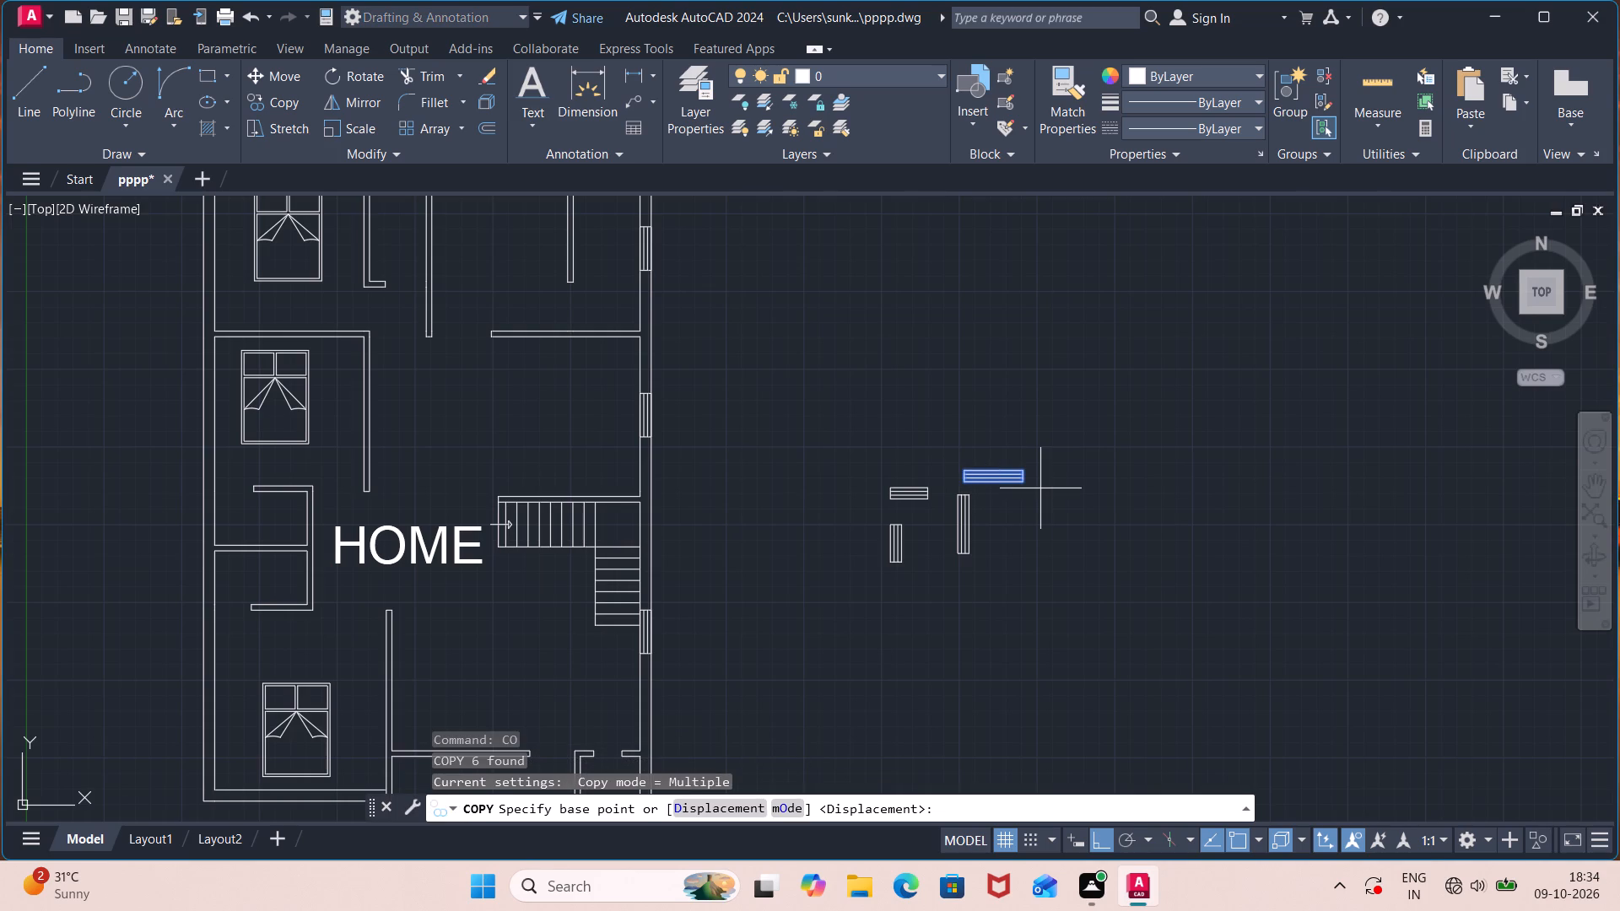
pyautogui.click(969, 466)
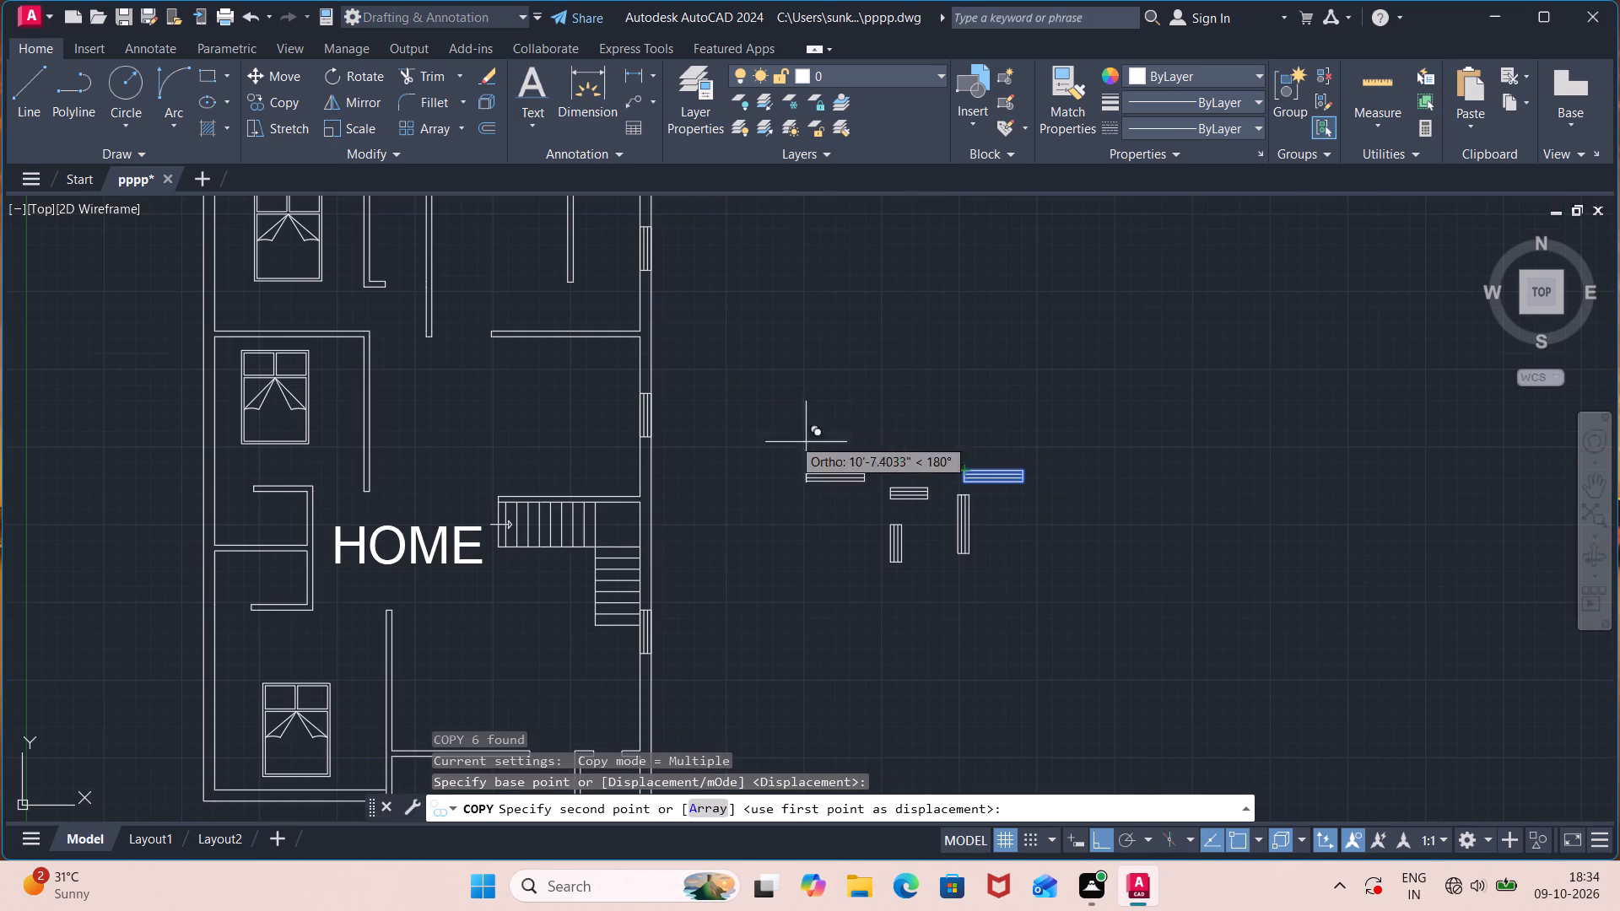
pyautogui.moveTo(521, 375); pyautogui.dragTo(861, 574, button='middle')
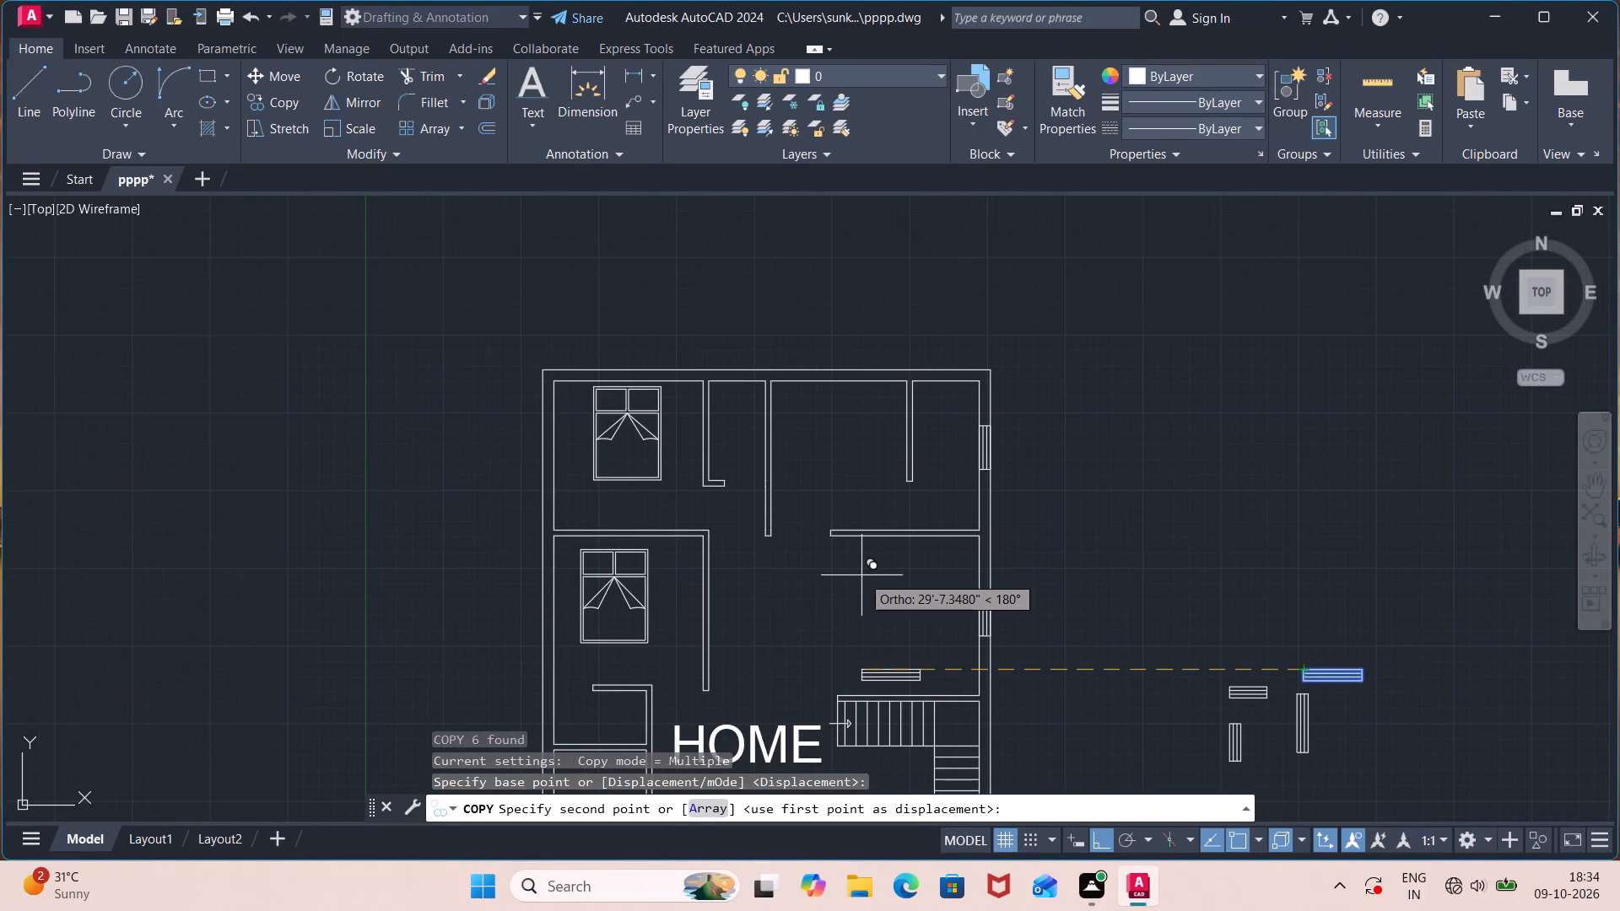
pyautogui.press('F8')
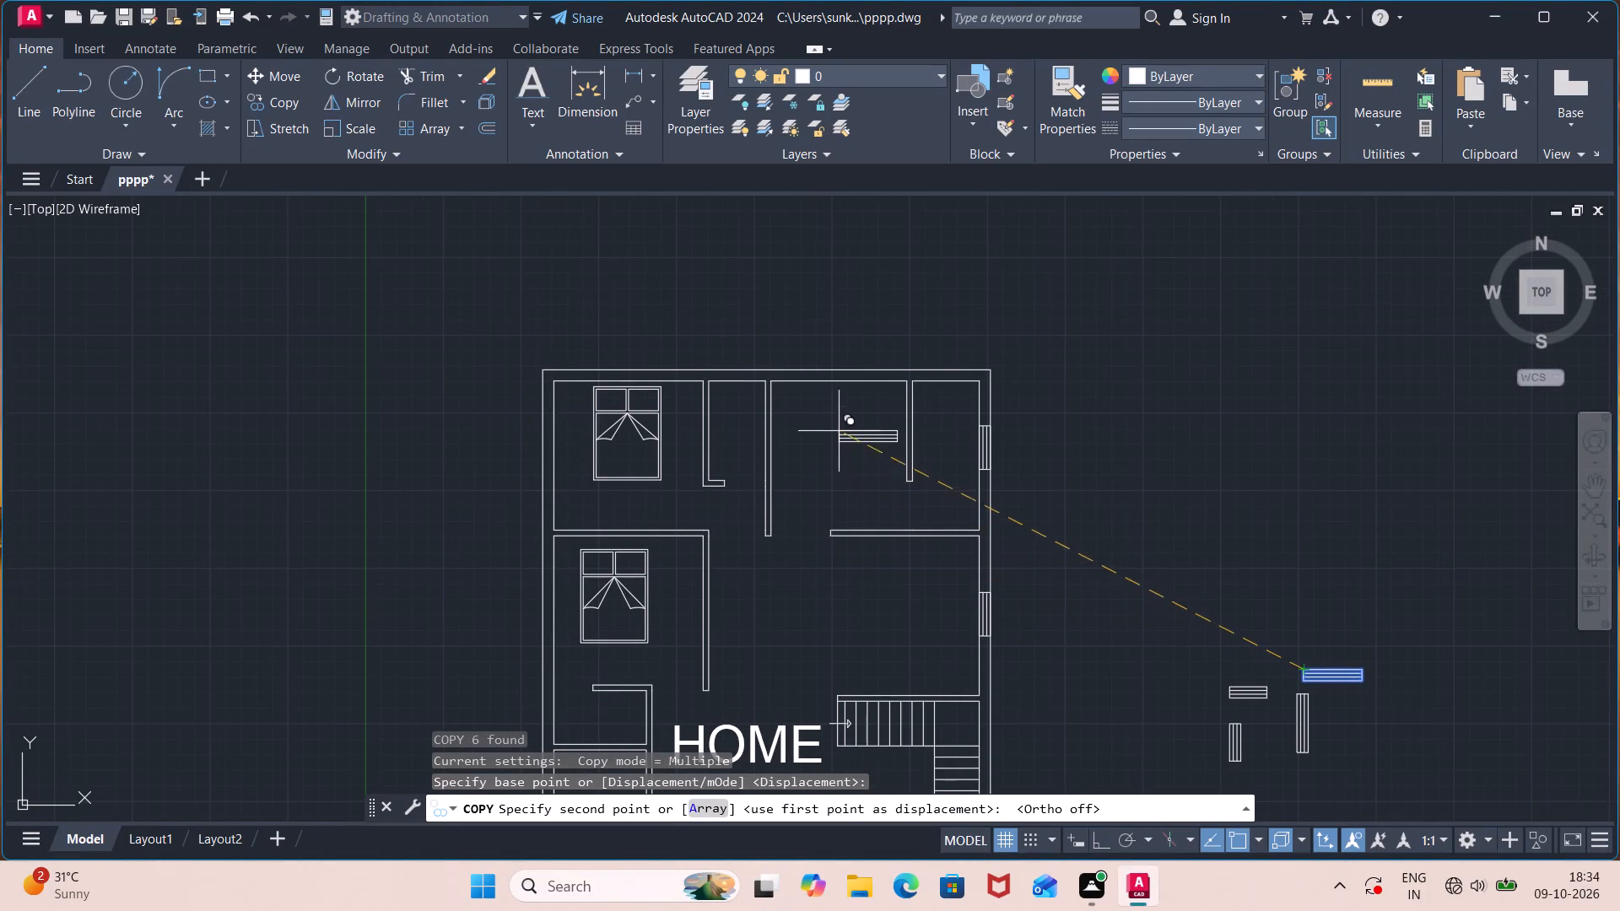
pyautogui.scroll(3, 815, 401)
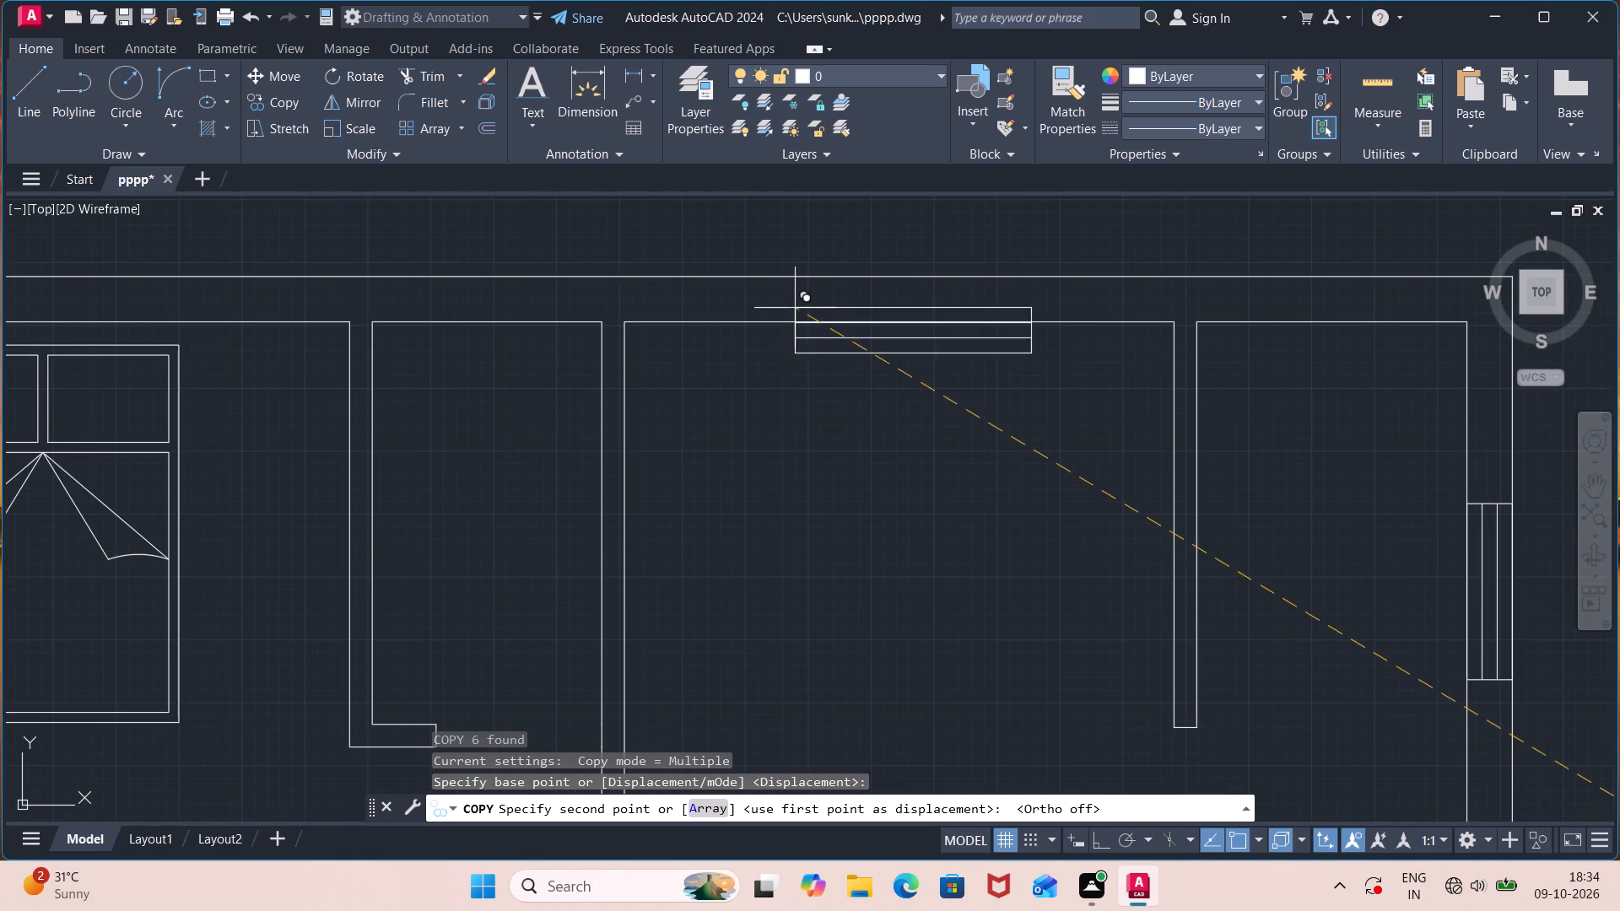
pyautogui.click(790, 275)
# Place another copy of the horizontal 3'11" window in the north wall of the northwest bedroom, above the bed.
pyautogui.scroll(-1, 358, 418)
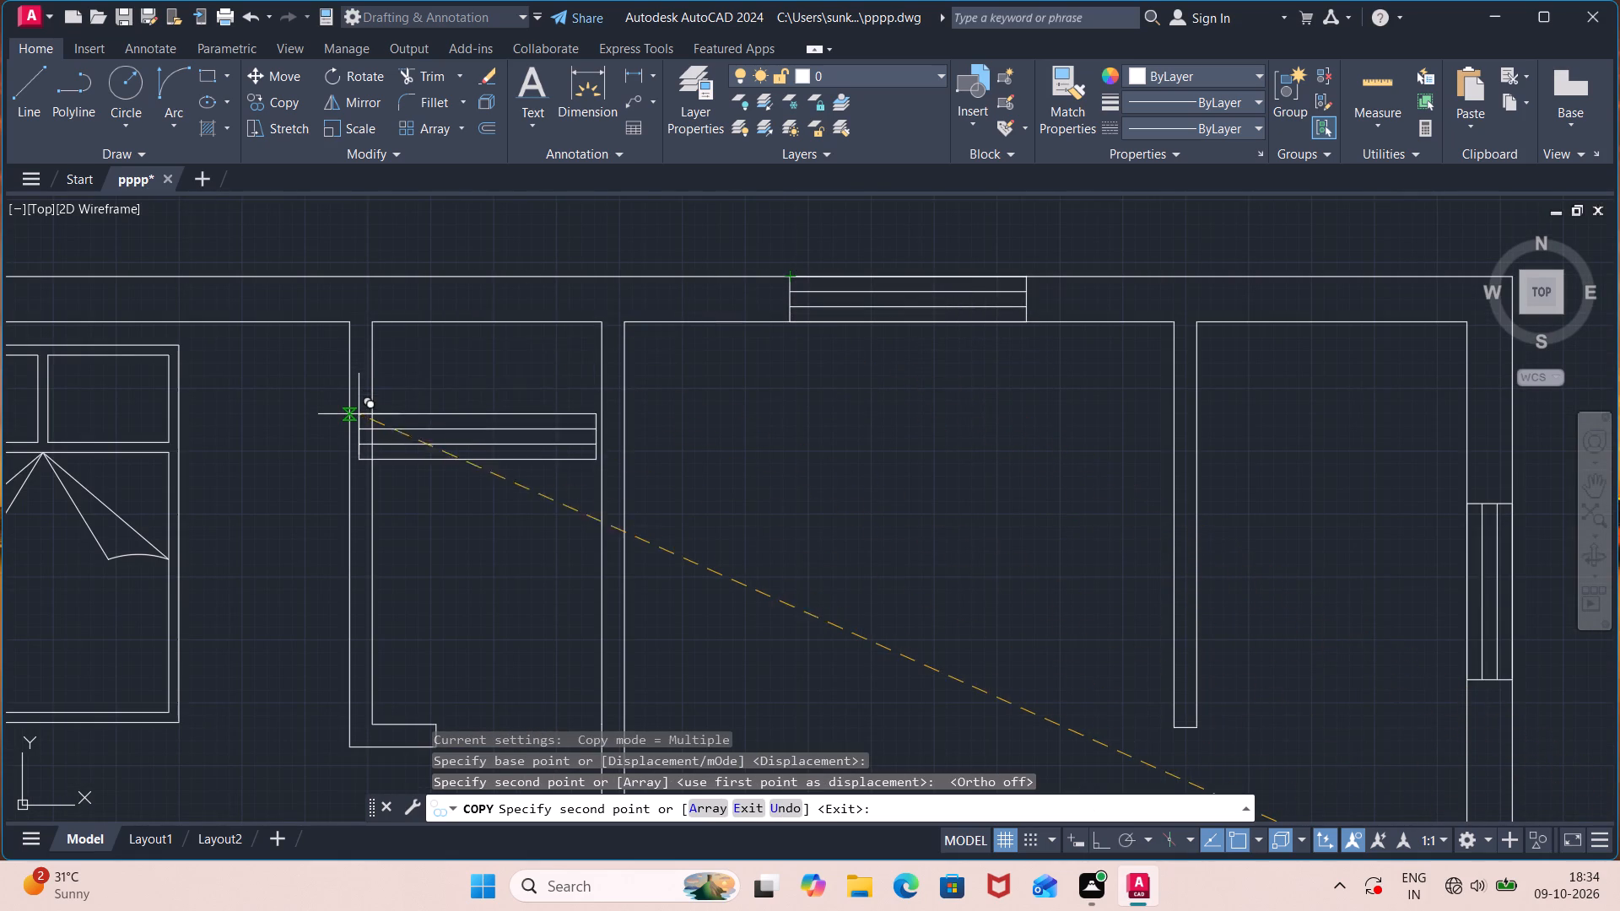
pyautogui.scroll(-1, 358, 417)
pyautogui.moveTo(358, 418); pyautogui.dragTo(970, 492, button='middle')
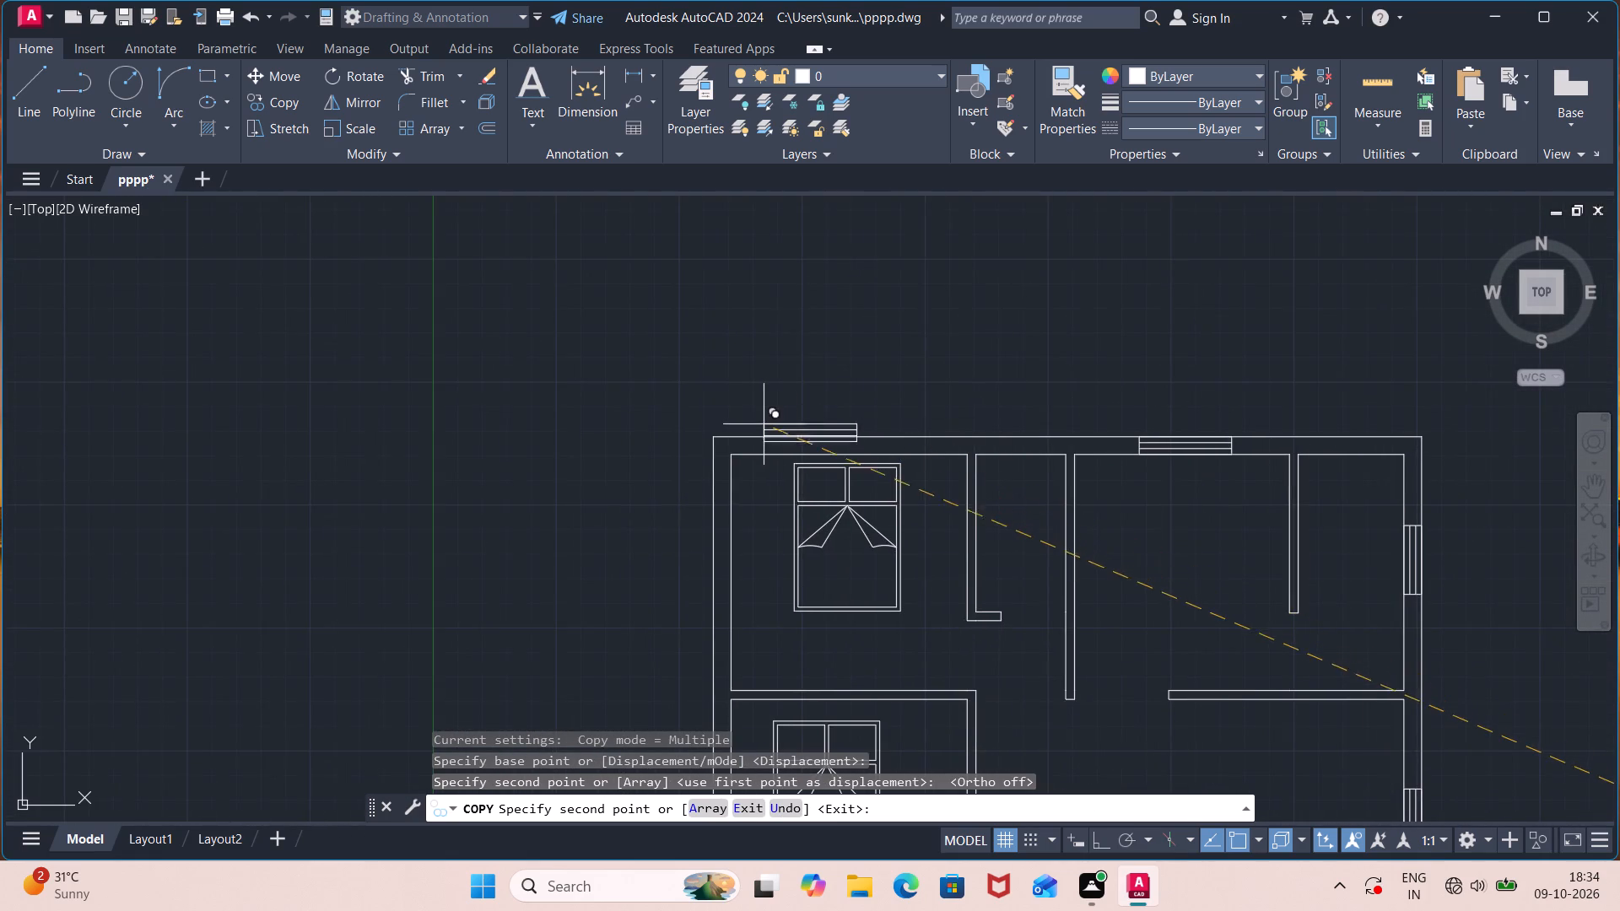
pyautogui.scroll(2, 763, 430)
pyautogui.click(782, 447)
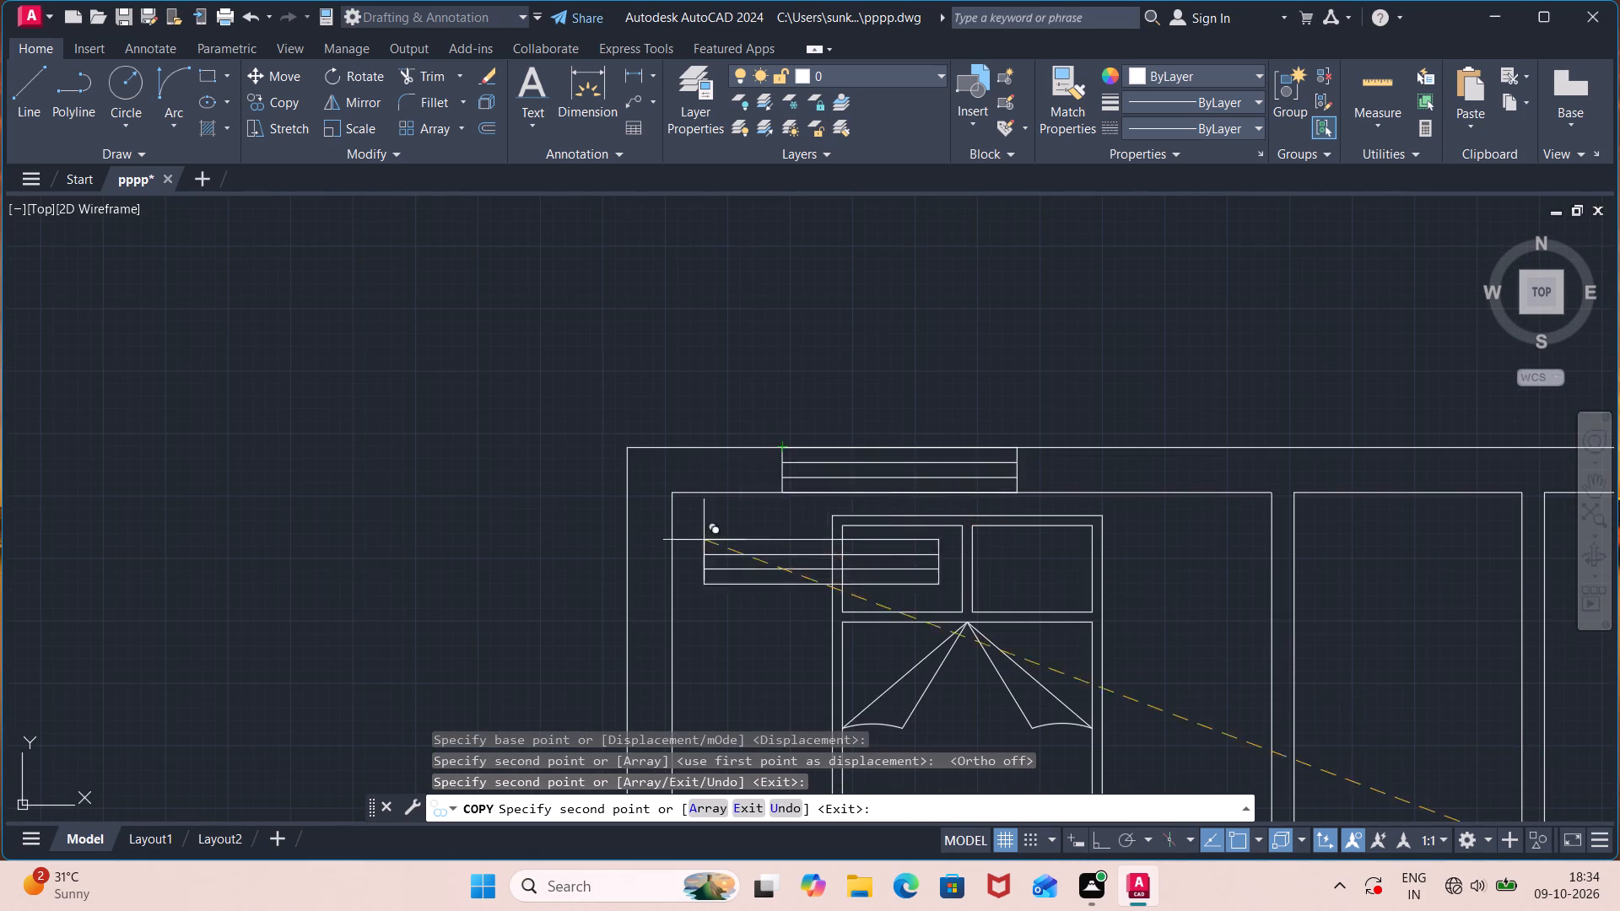
# Place a third copy of the horizontal 3'11" window in the south wall of the southwest bedroom, below the bed.
pyautogui.scroll(-2, 706, 550)
pyautogui.scroll(-1, 802, 667)
pyautogui.moveTo(804, 696); pyautogui.dragTo(805, 696, button='middle')
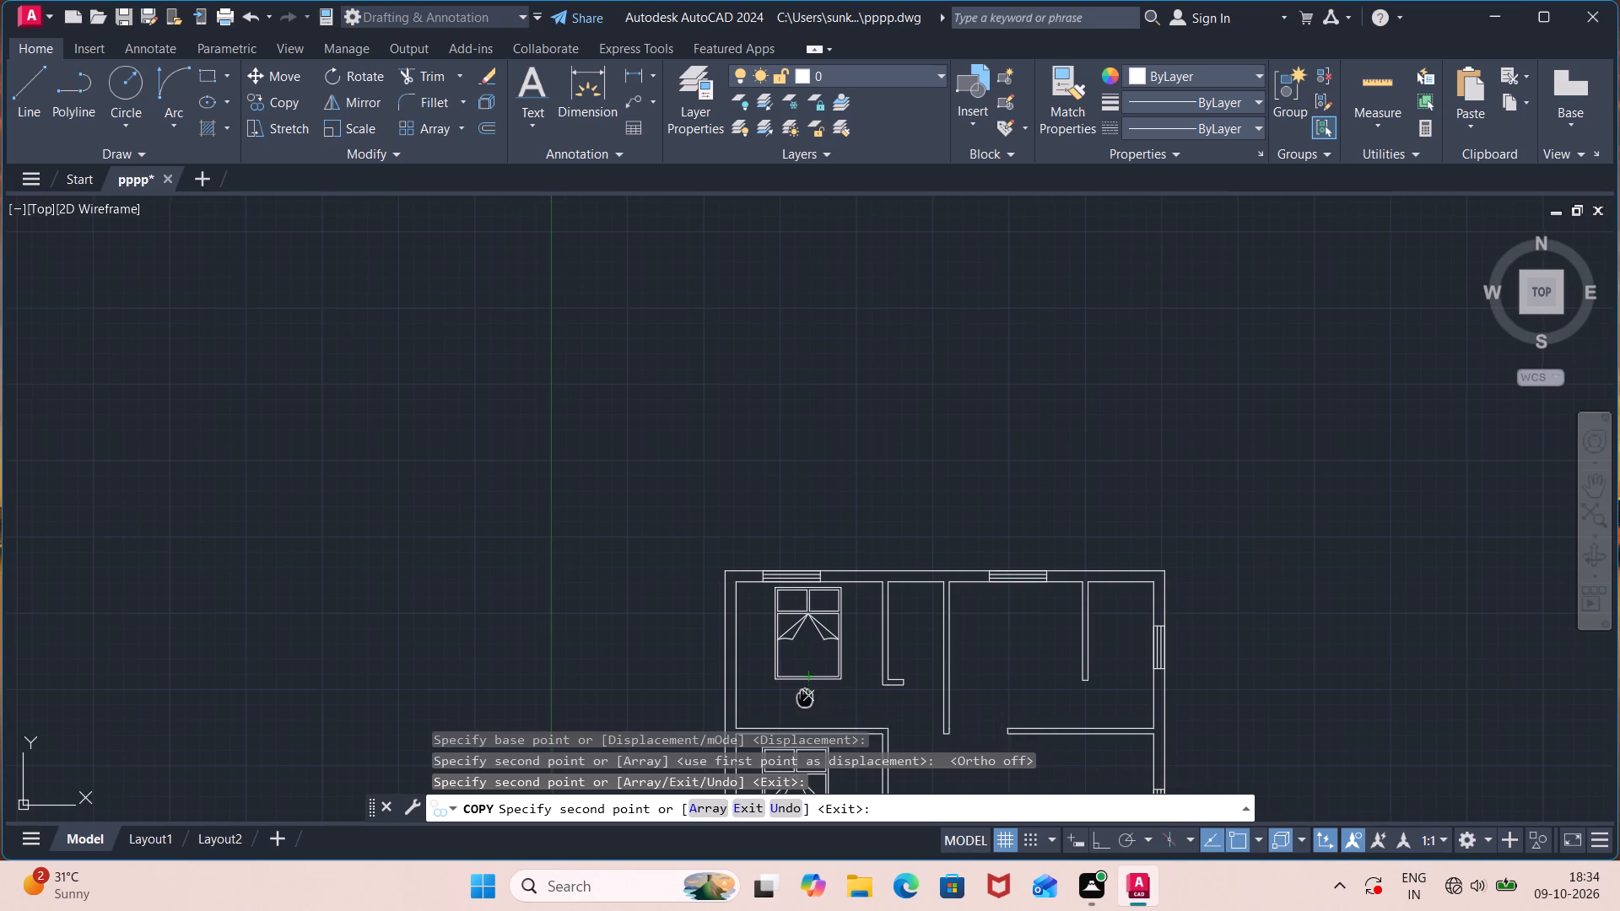
pyautogui.moveTo(805, 696); pyautogui.dragTo(795, 388, button='middle')
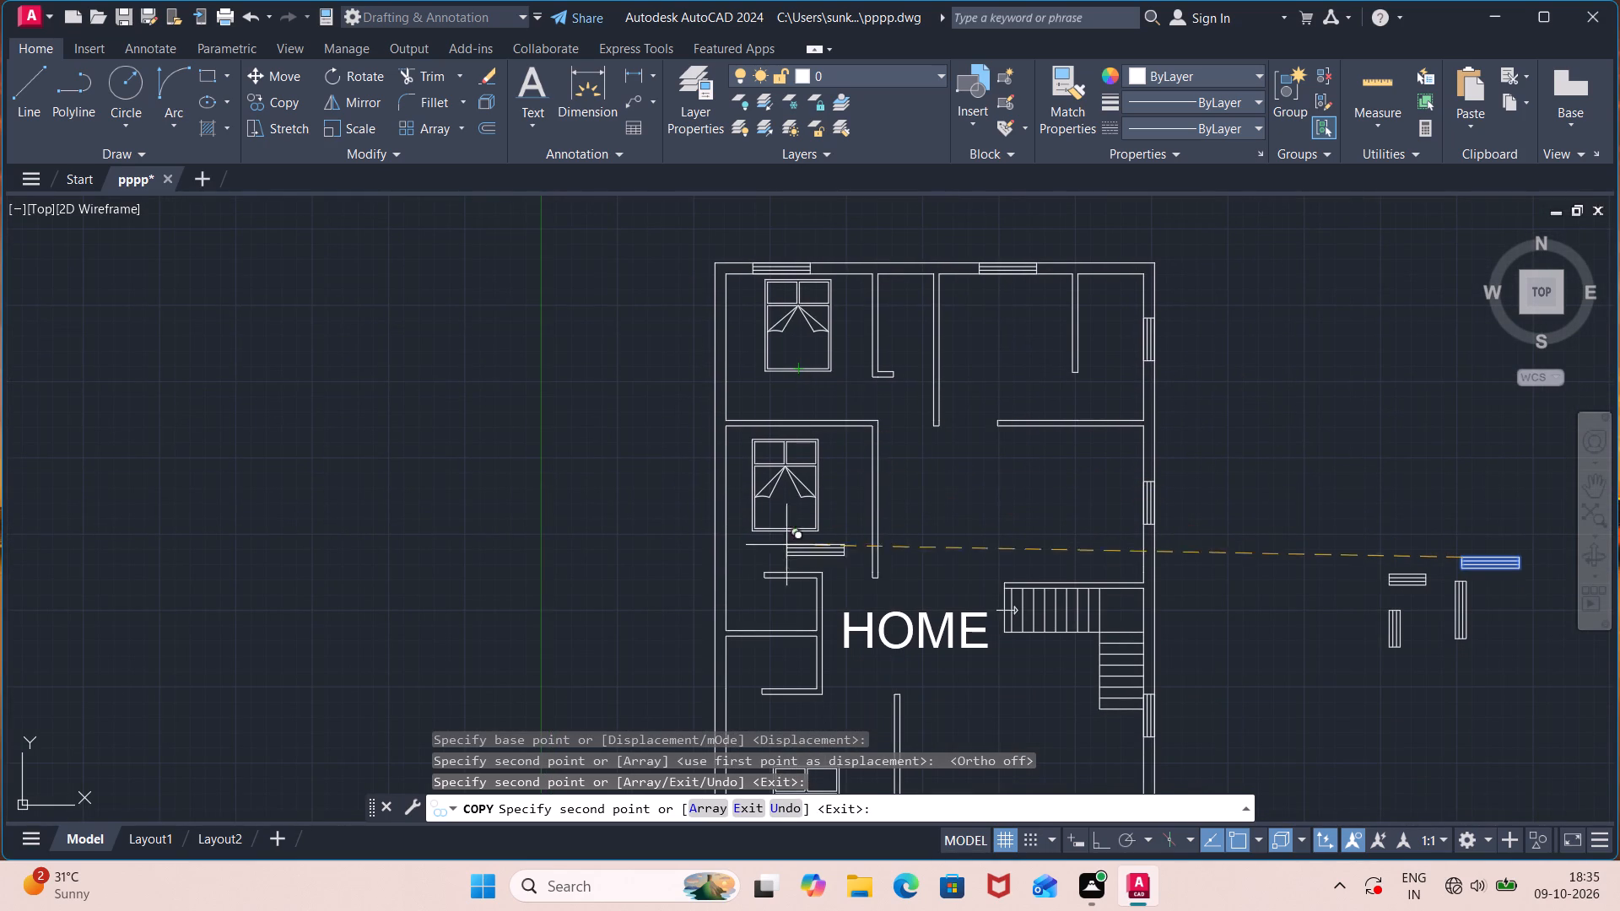
pyautogui.moveTo(920, 558); pyautogui.dragTo(842, 180, button='middle')
pyautogui.scroll(2, 715, 490)
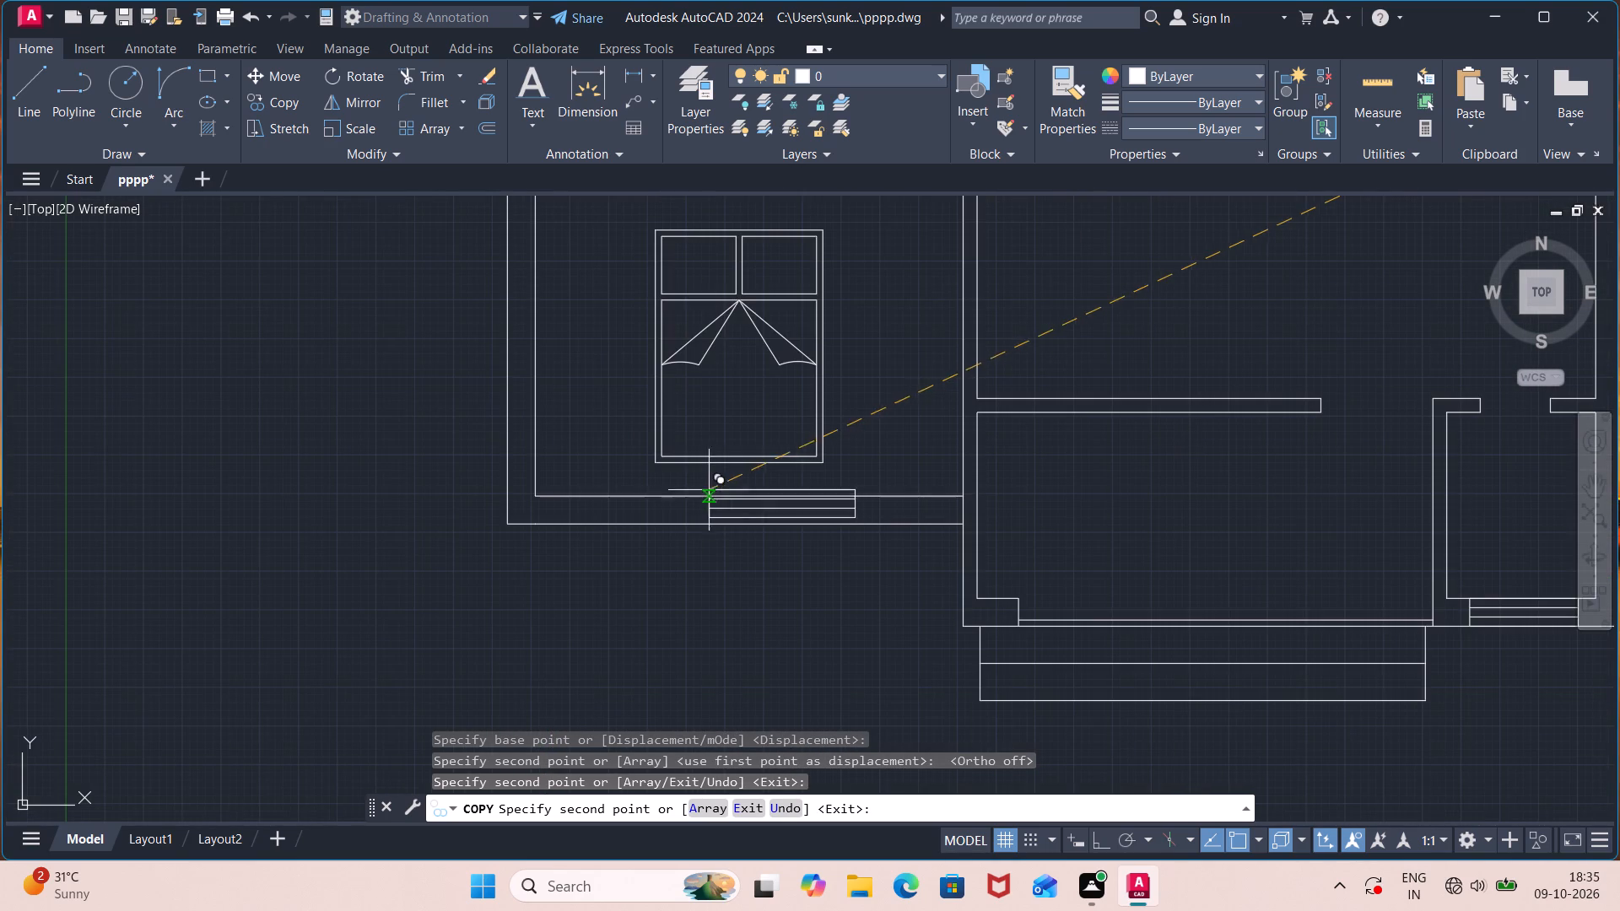
pyautogui.click(658, 495)
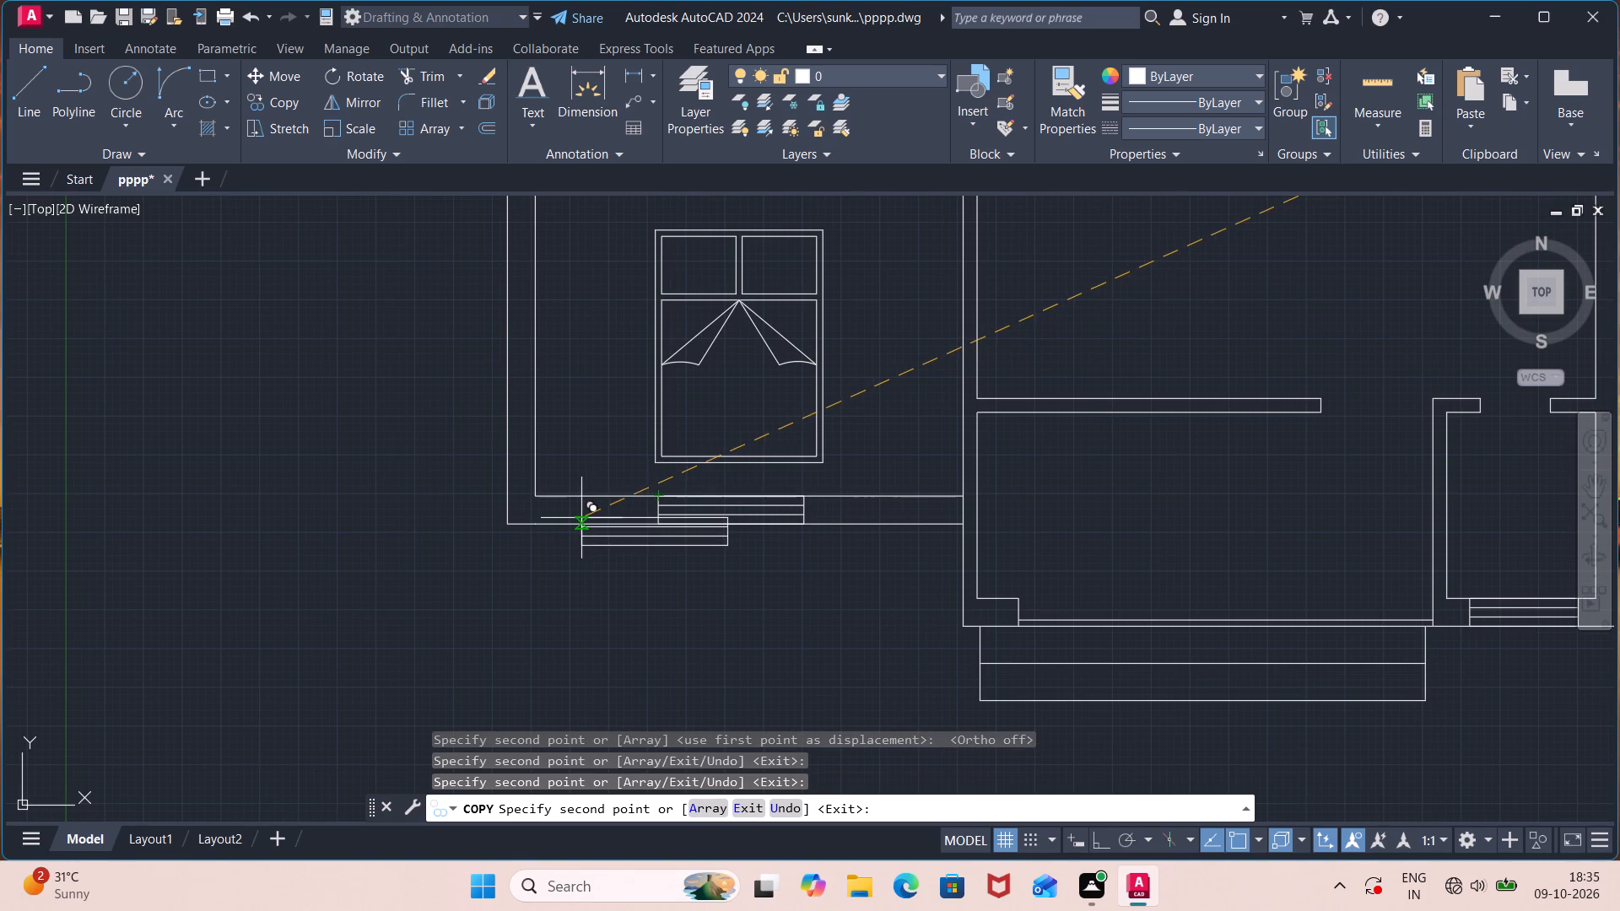
pyautogui.scroll(-2, 1104, 432)
pyautogui.moveTo(1200, 380); pyautogui.dragTo(631, 541, button='middle')
pyautogui.scroll(-1, 1044, 457)
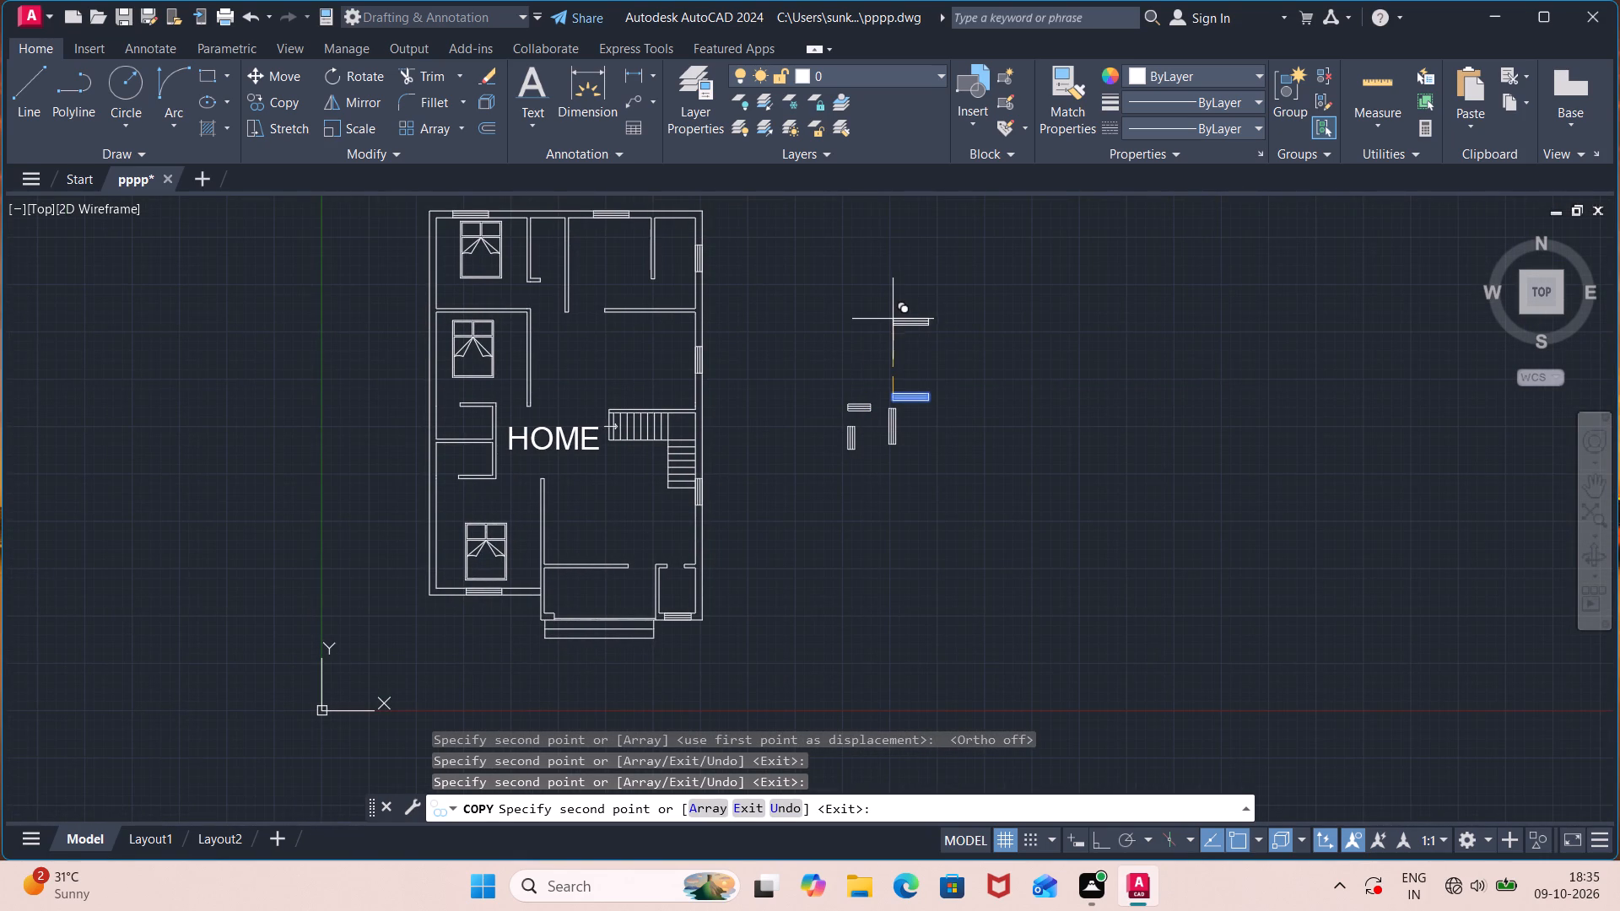
pyautogui.press('Escape')
# Delete the spare horizontal 3'11" window symbol lying outside the plan.
pyautogui.scroll(1, 893, 321)
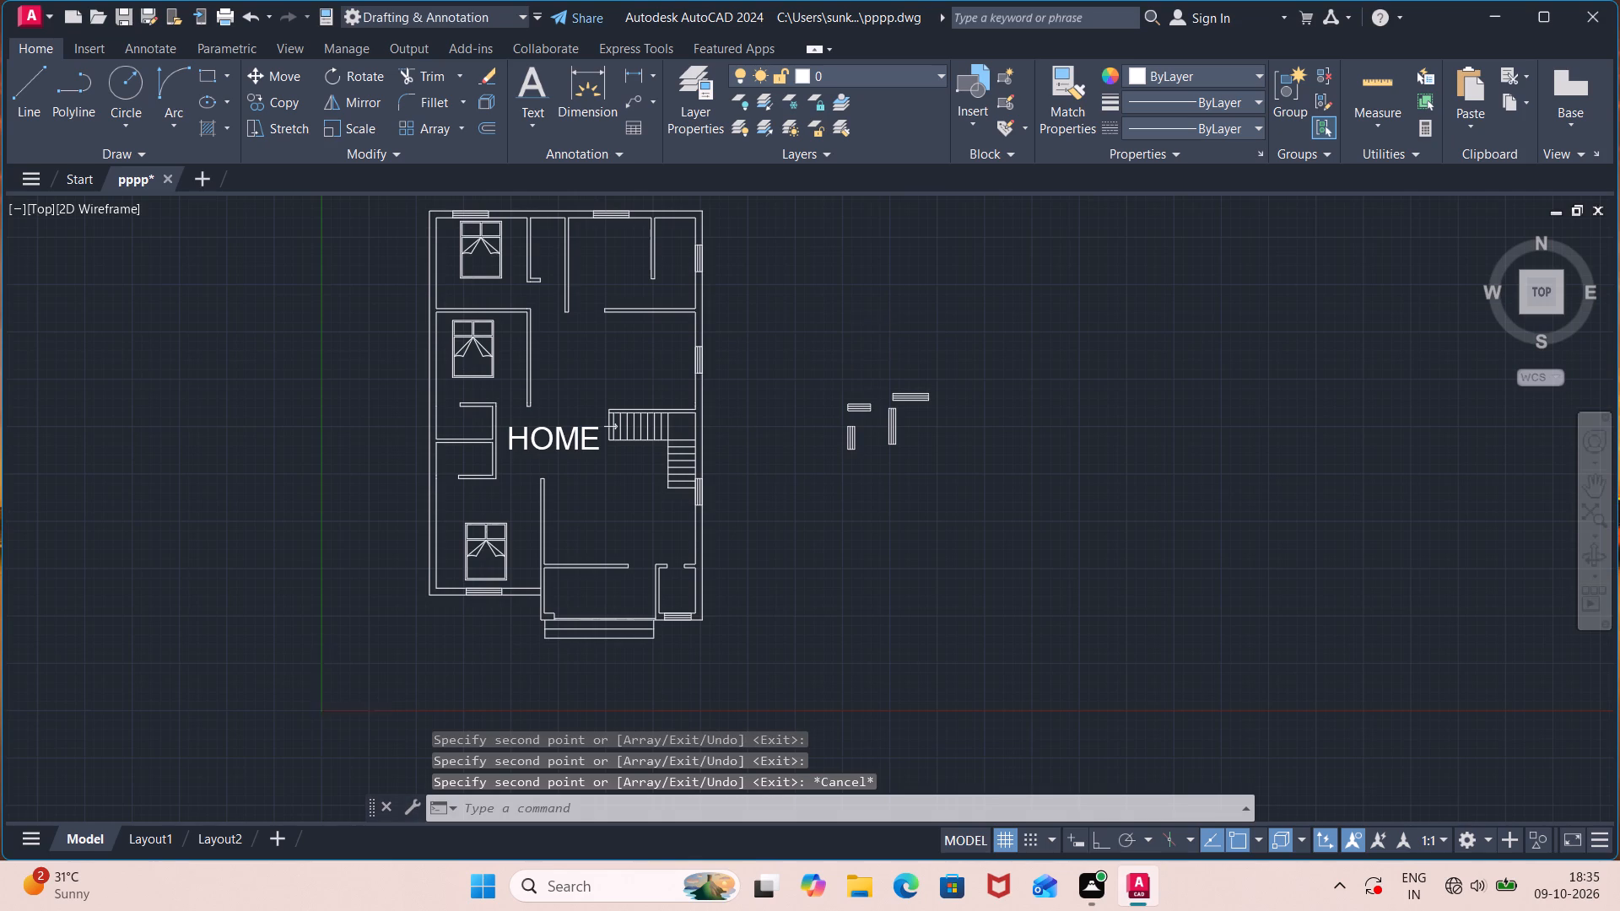
pyautogui.scroll(1, 893, 321)
pyautogui.click(856, 463)
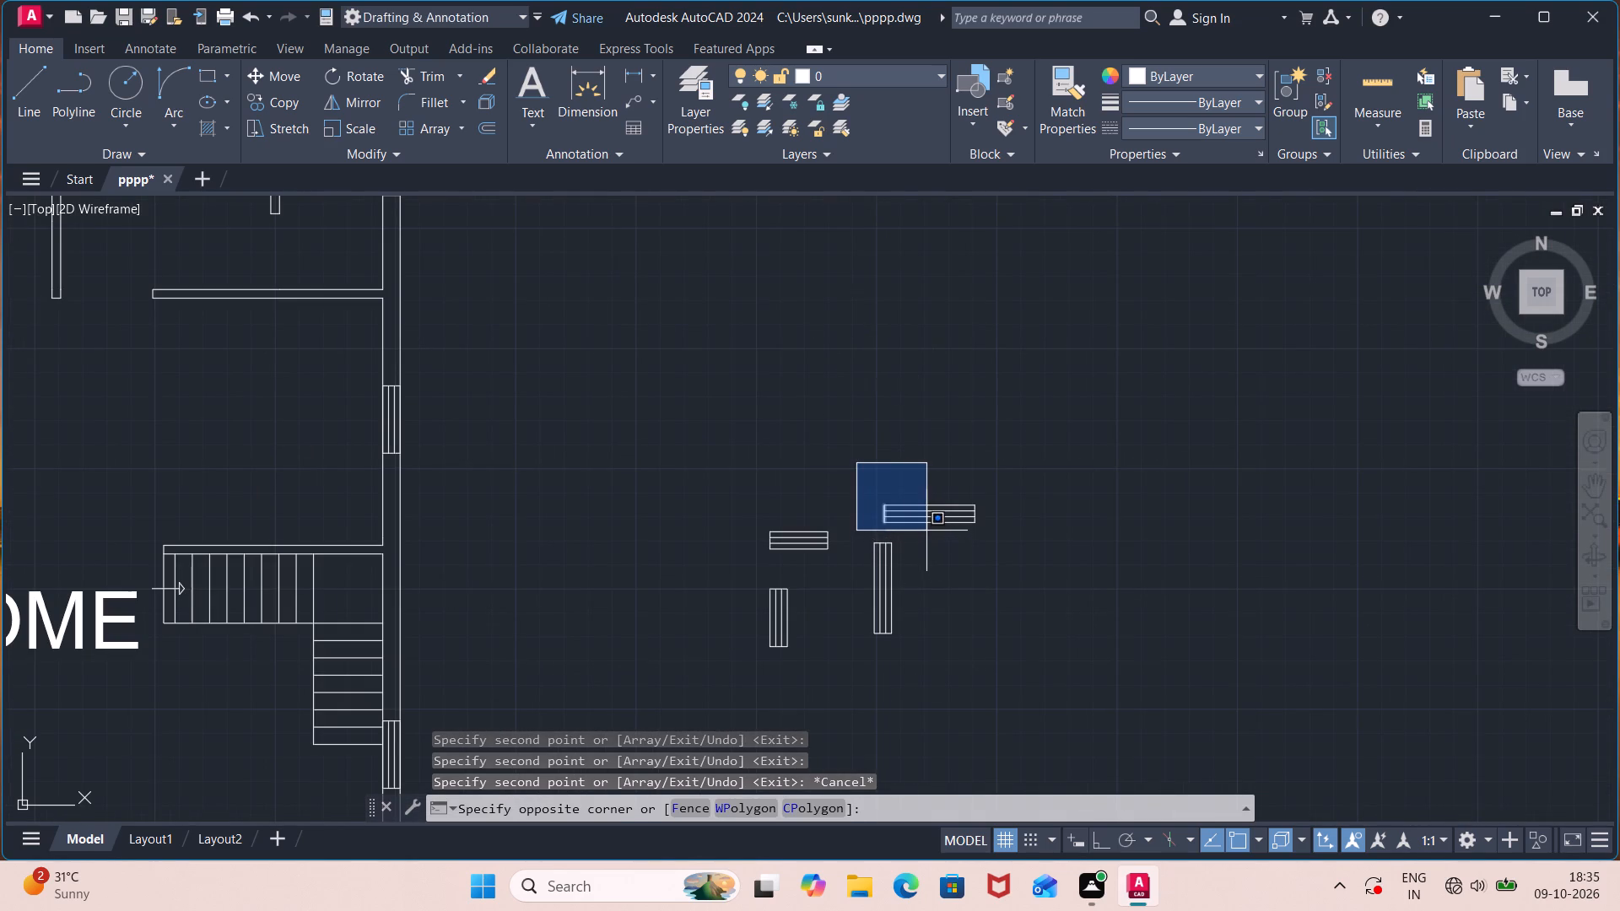
pyautogui.click(994, 538)
pyautogui.press('Delete')
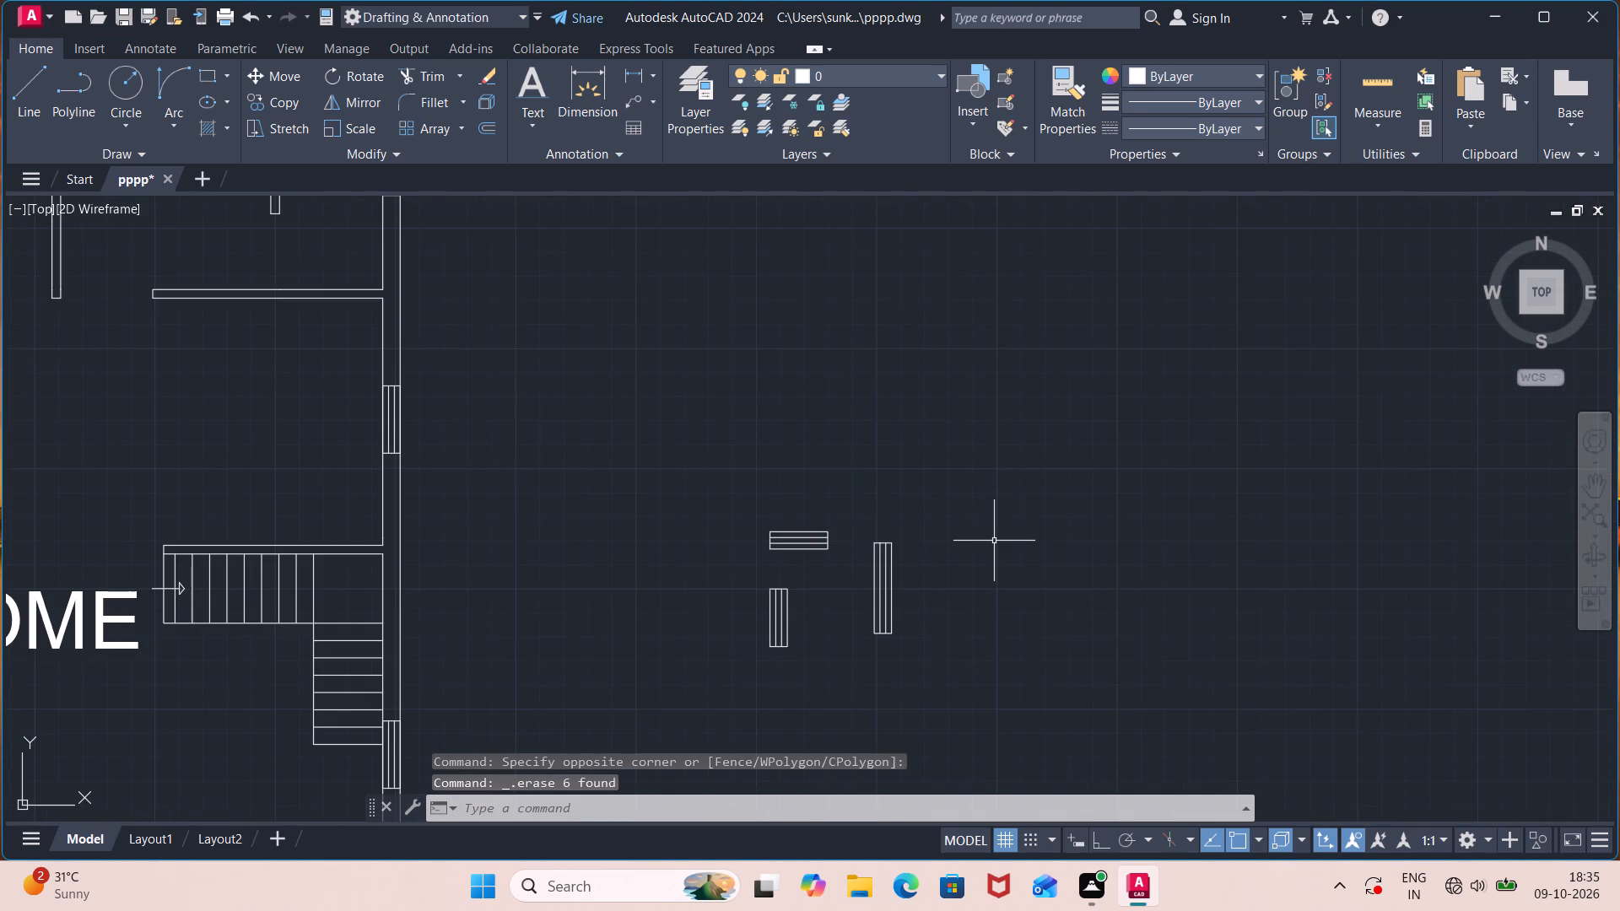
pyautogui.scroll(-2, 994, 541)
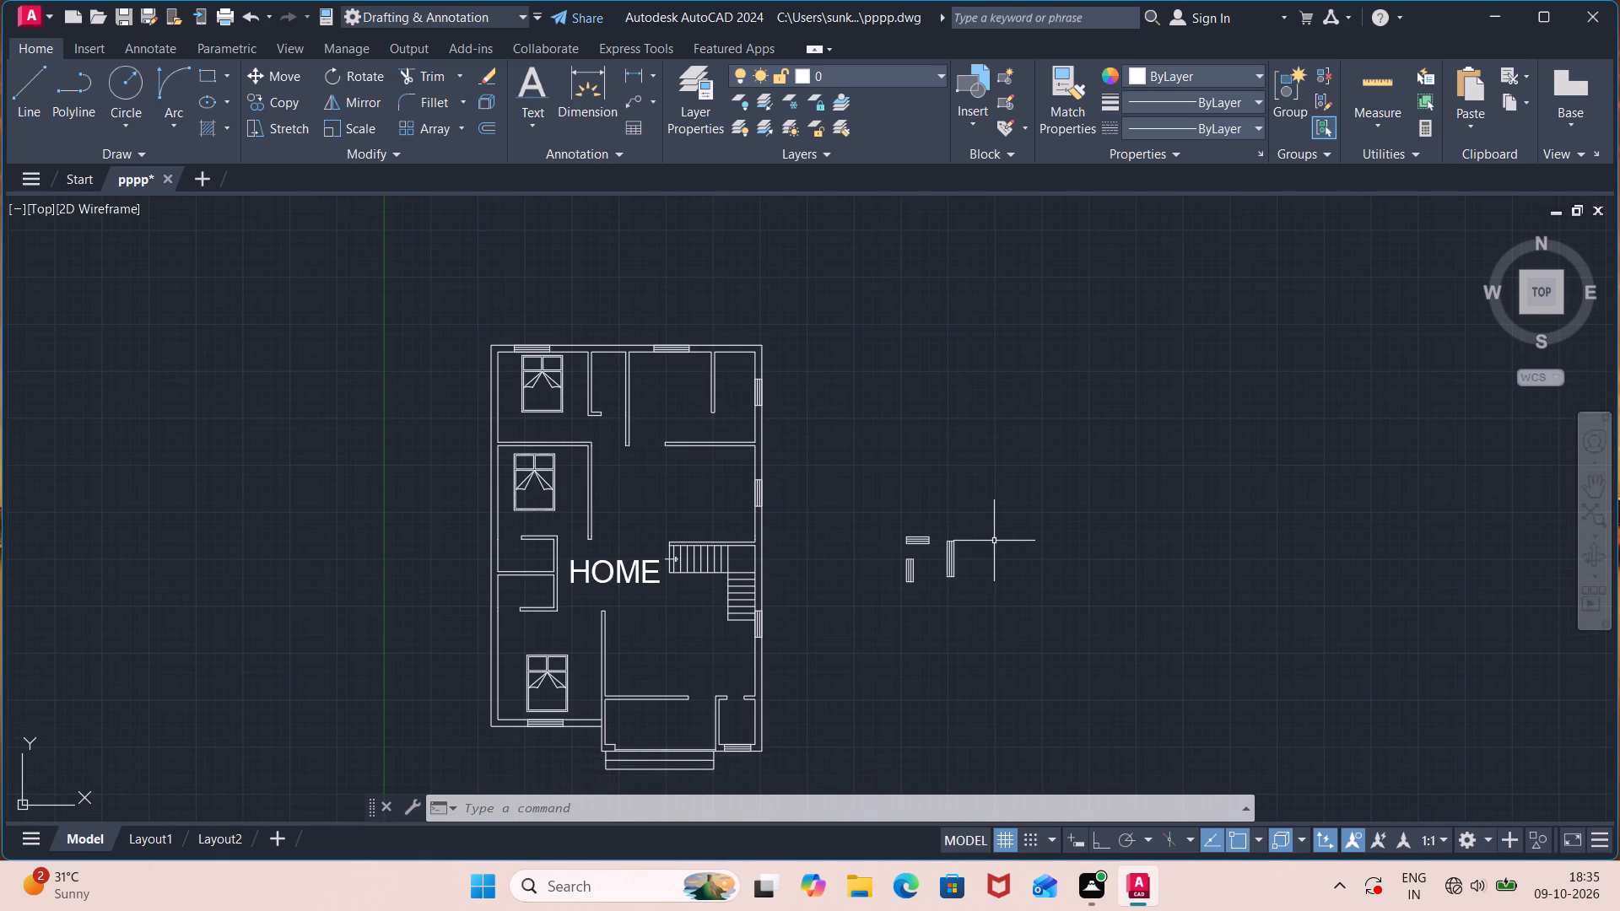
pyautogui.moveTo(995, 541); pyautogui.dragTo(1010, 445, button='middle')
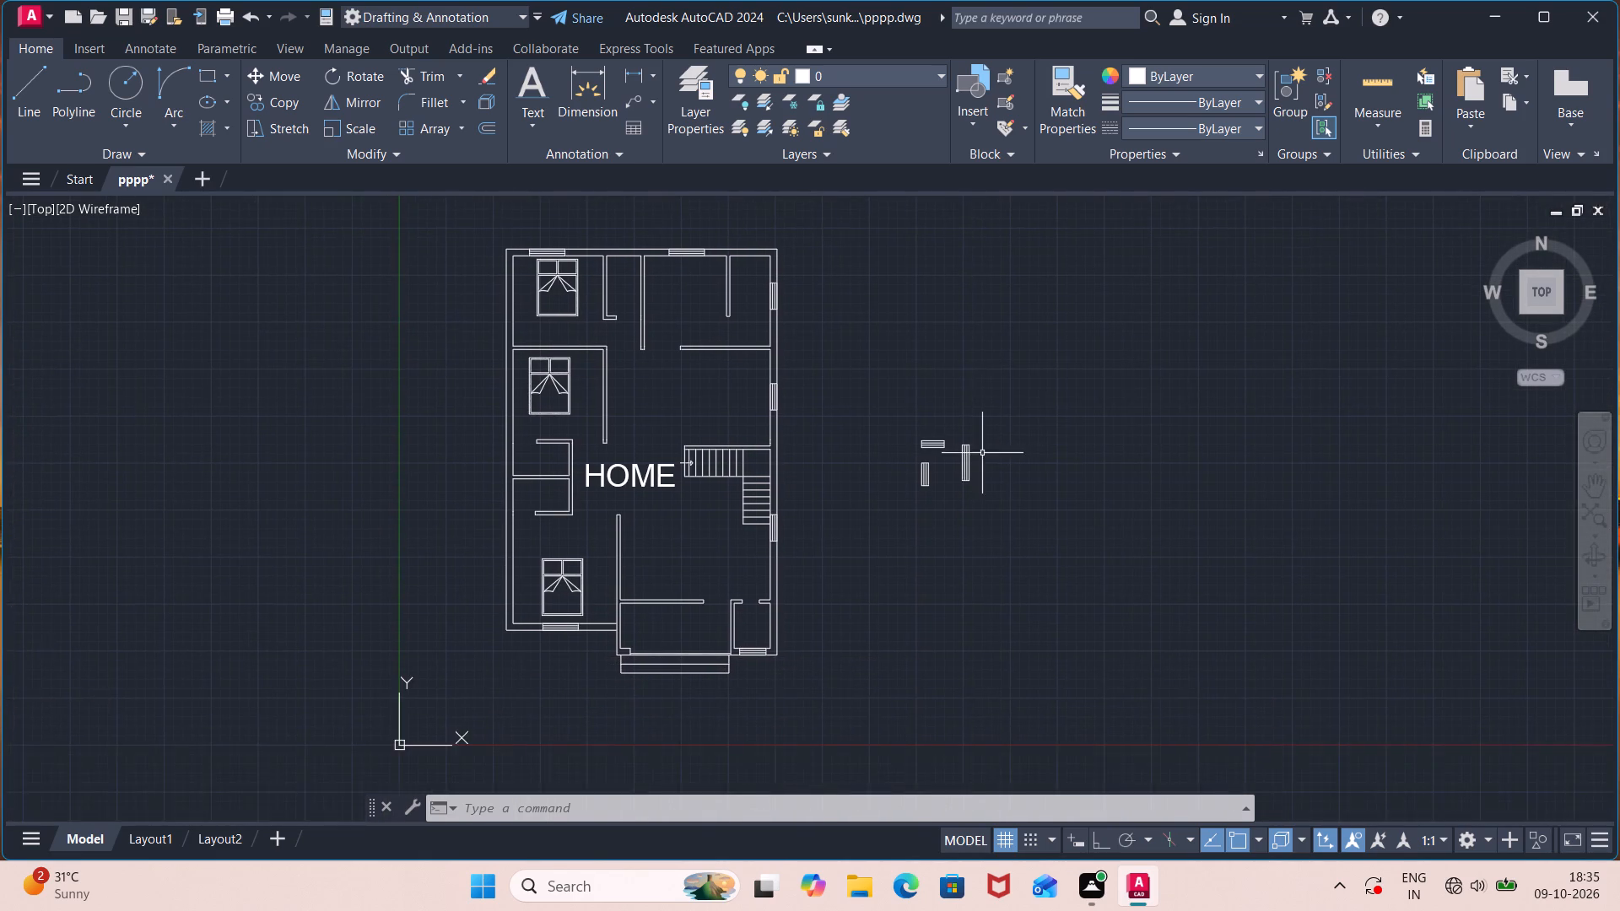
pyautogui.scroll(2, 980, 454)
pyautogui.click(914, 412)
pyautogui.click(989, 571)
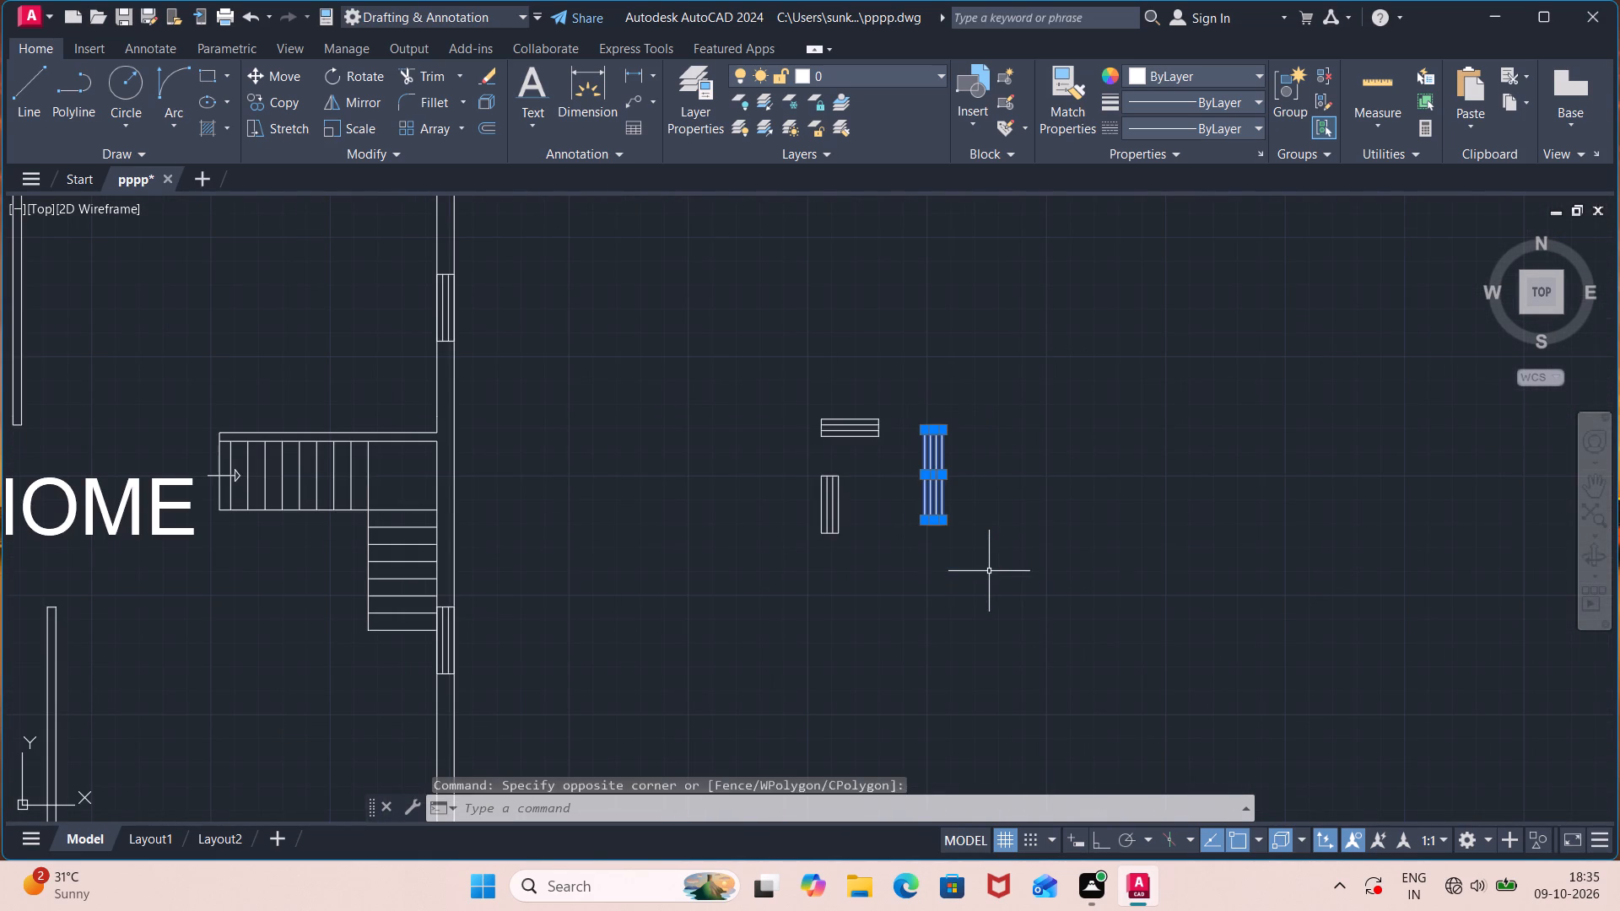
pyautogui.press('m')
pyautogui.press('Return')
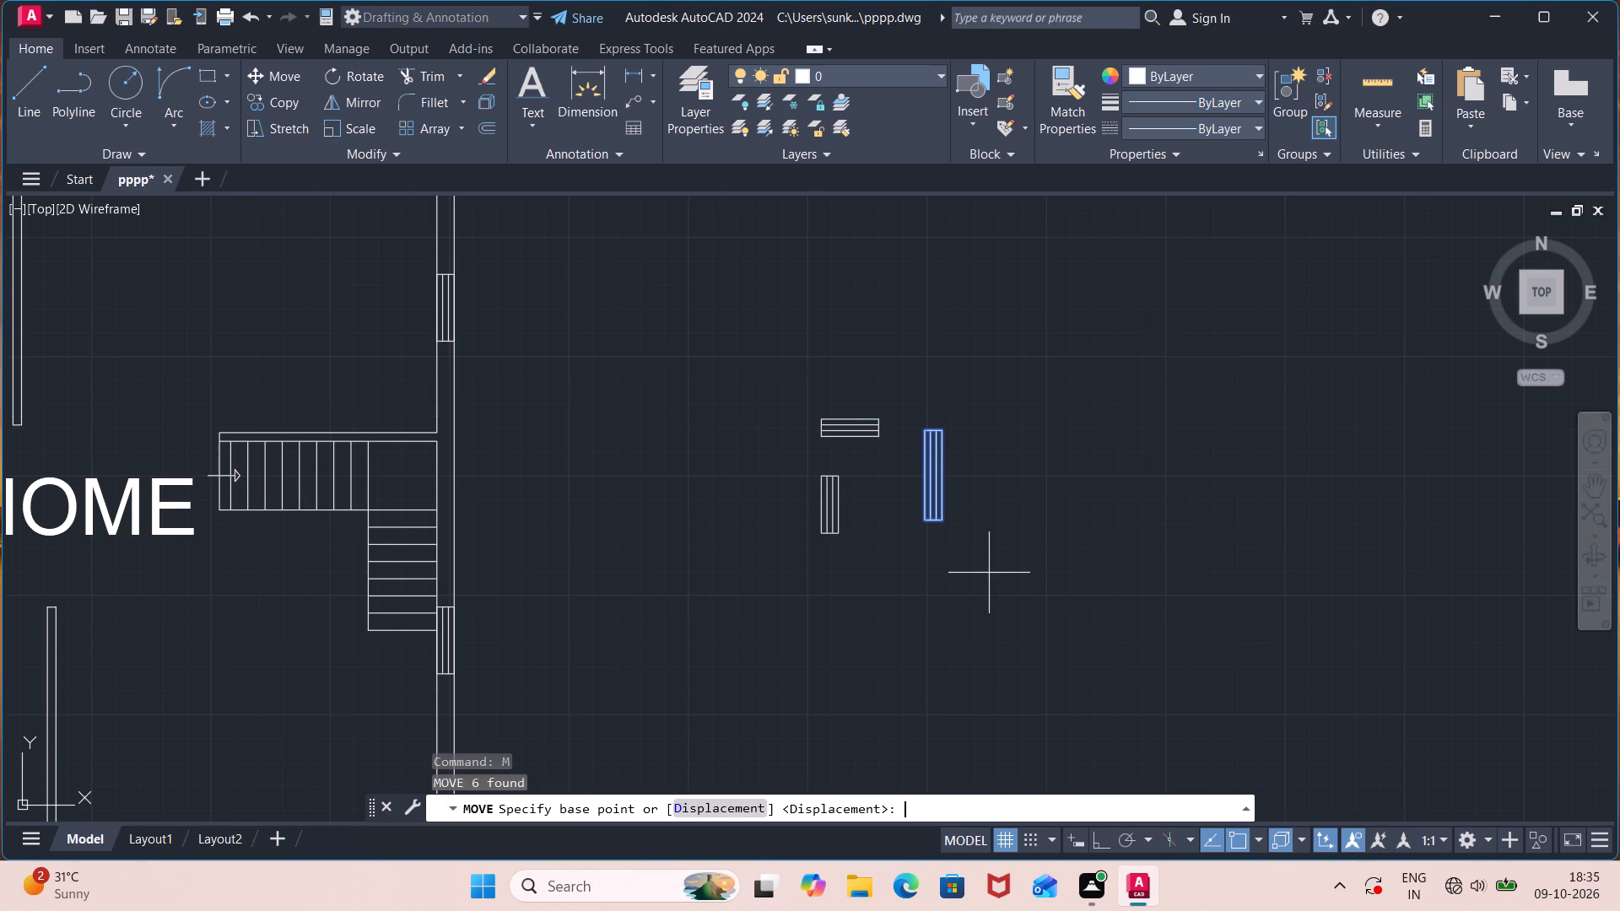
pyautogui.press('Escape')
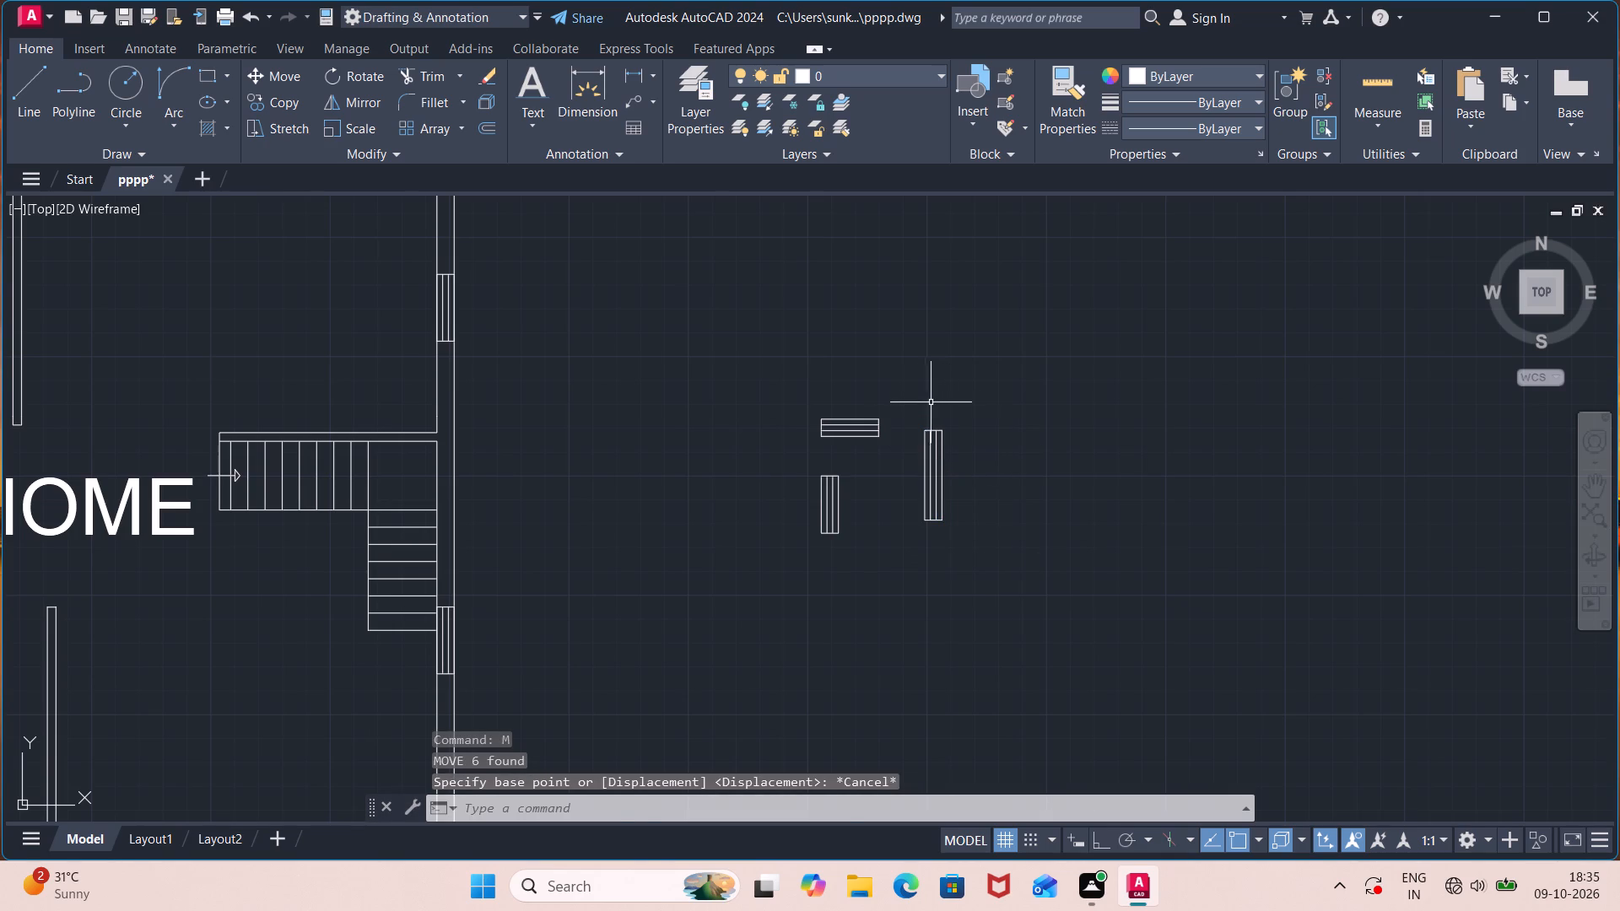
# Copy the spare vertical 3'11" window by its top-left corner into the west wall of the southwest bedroom, beside the bed.
pyautogui.click(910, 411)
pyautogui.click(998, 553)
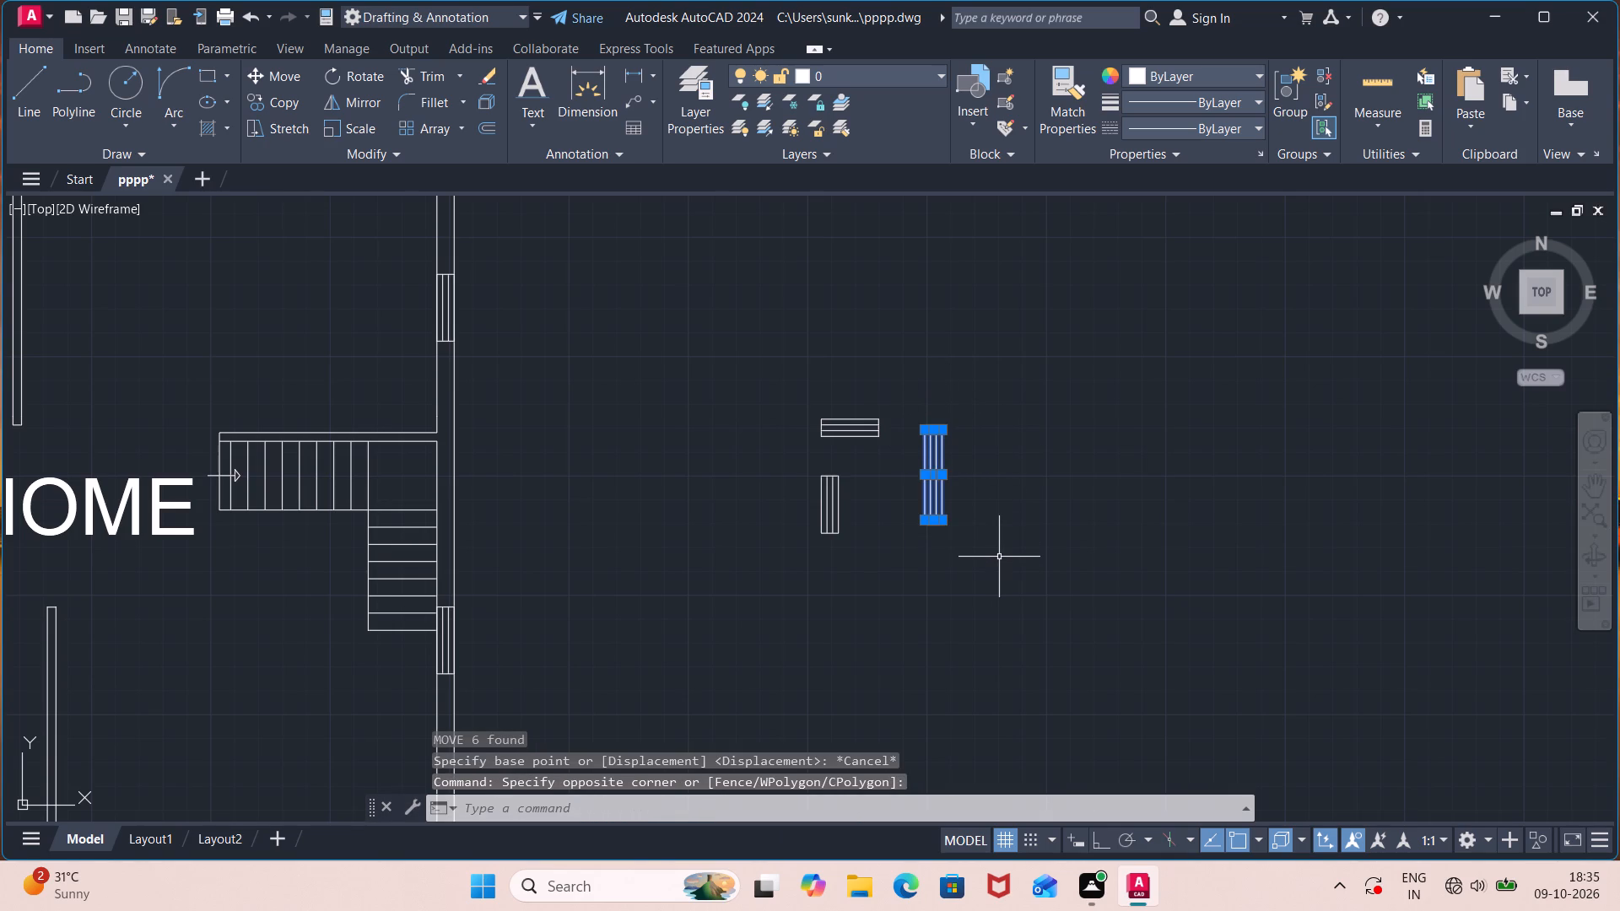
pyautogui.write('CO')
pyautogui.press('Return')
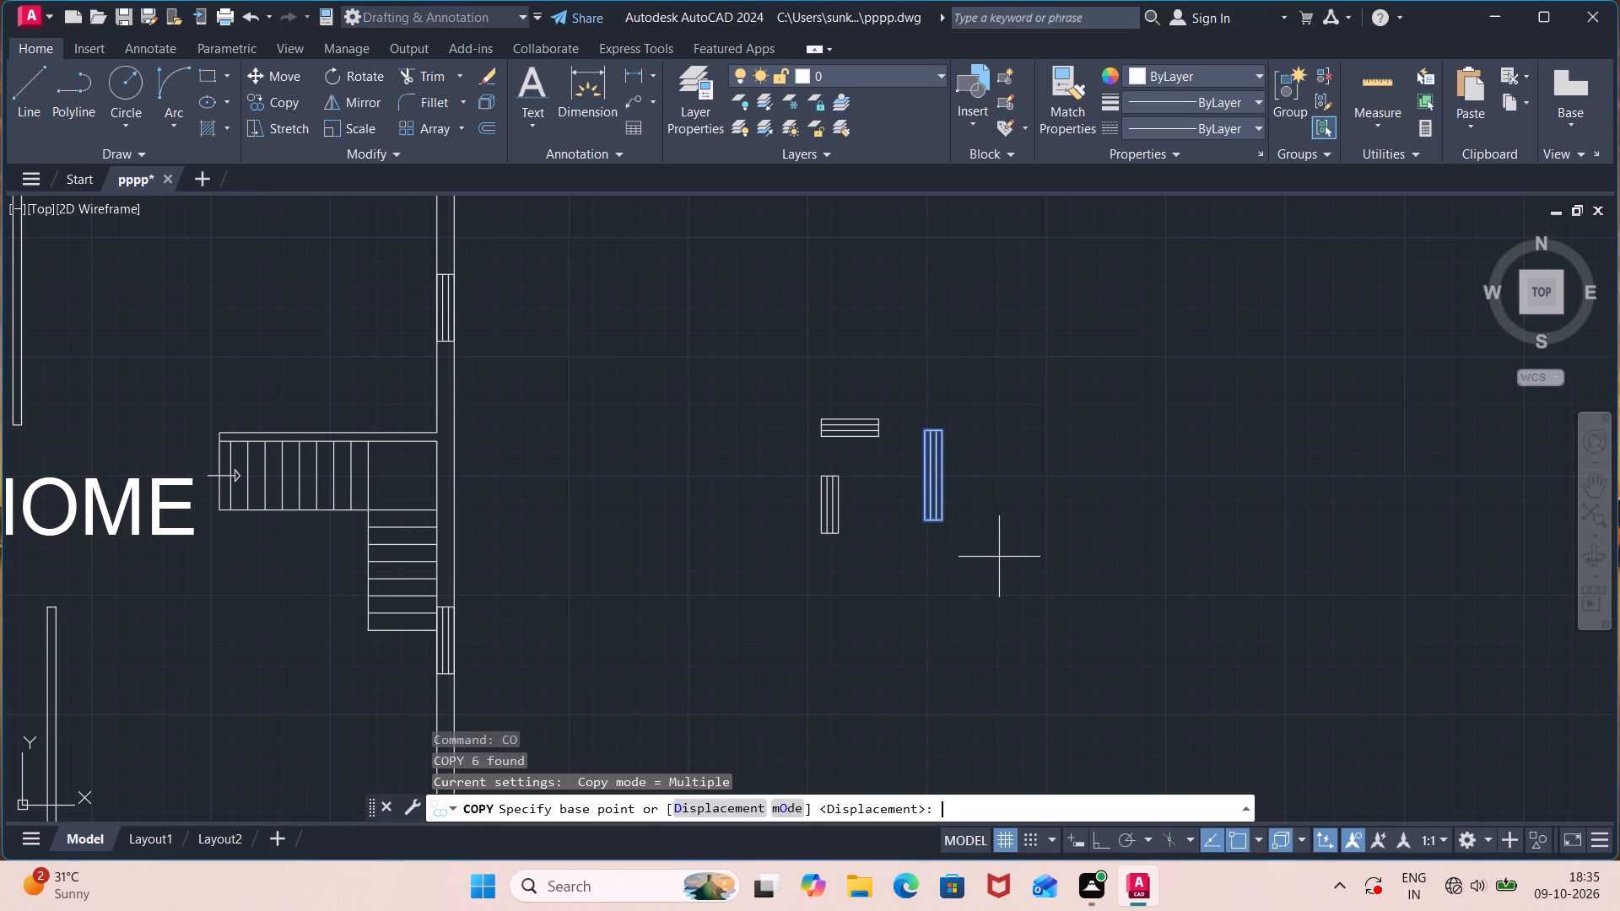
pyautogui.click(922, 430)
pyautogui.scroll(-1, 494, 544)
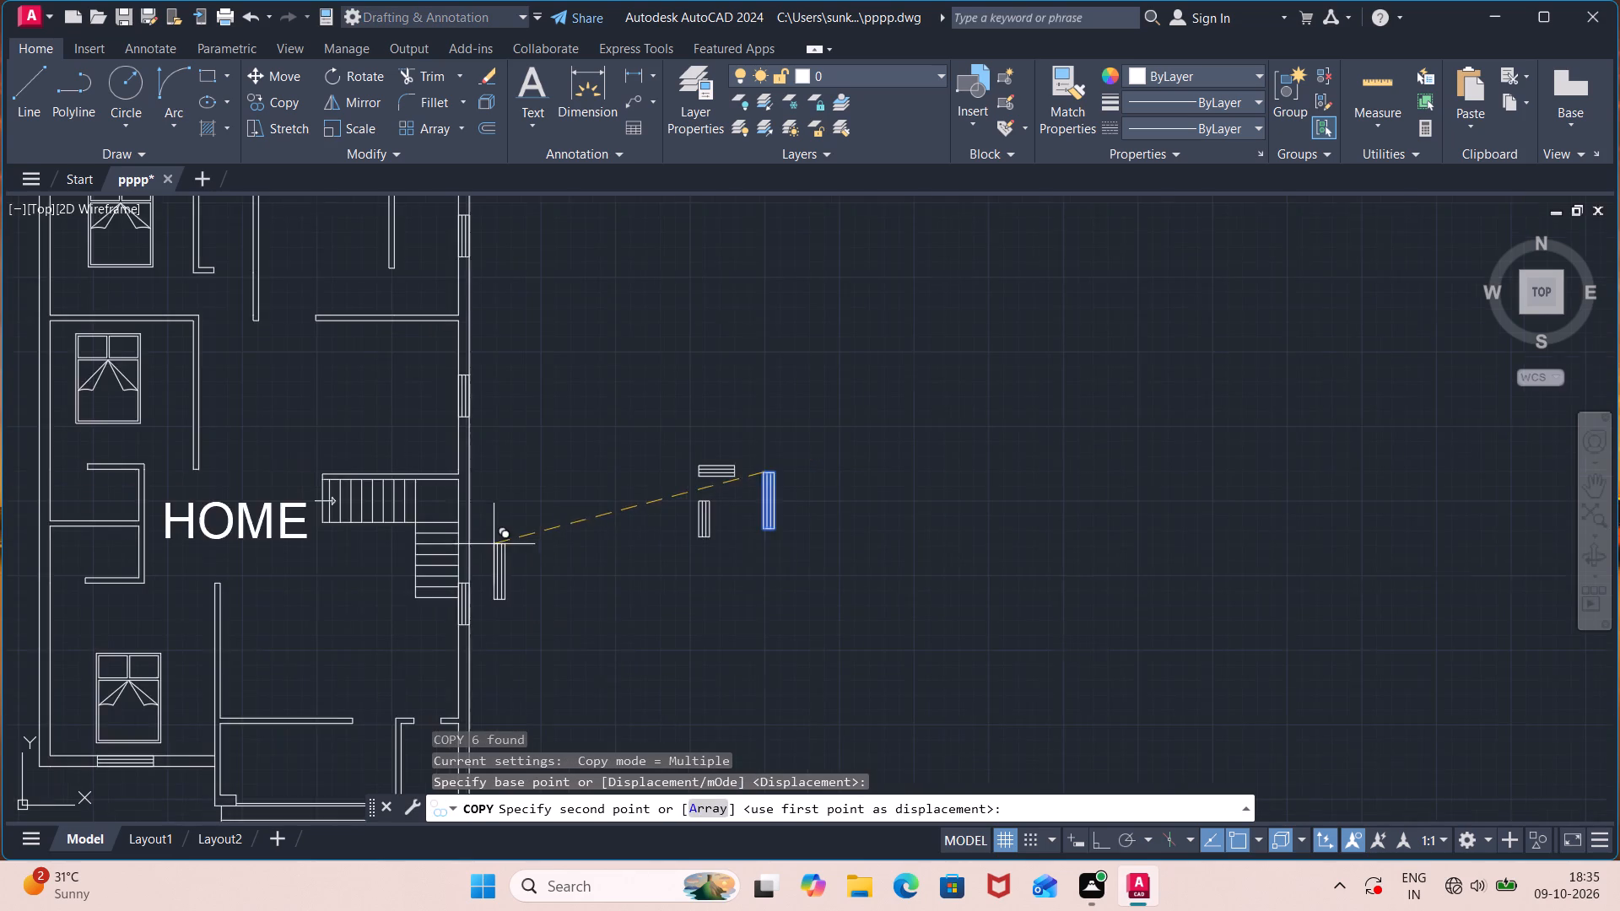
pyautogui.moveTo(495, 544); pyautogui.dragTo(1223, 433, button='middle')
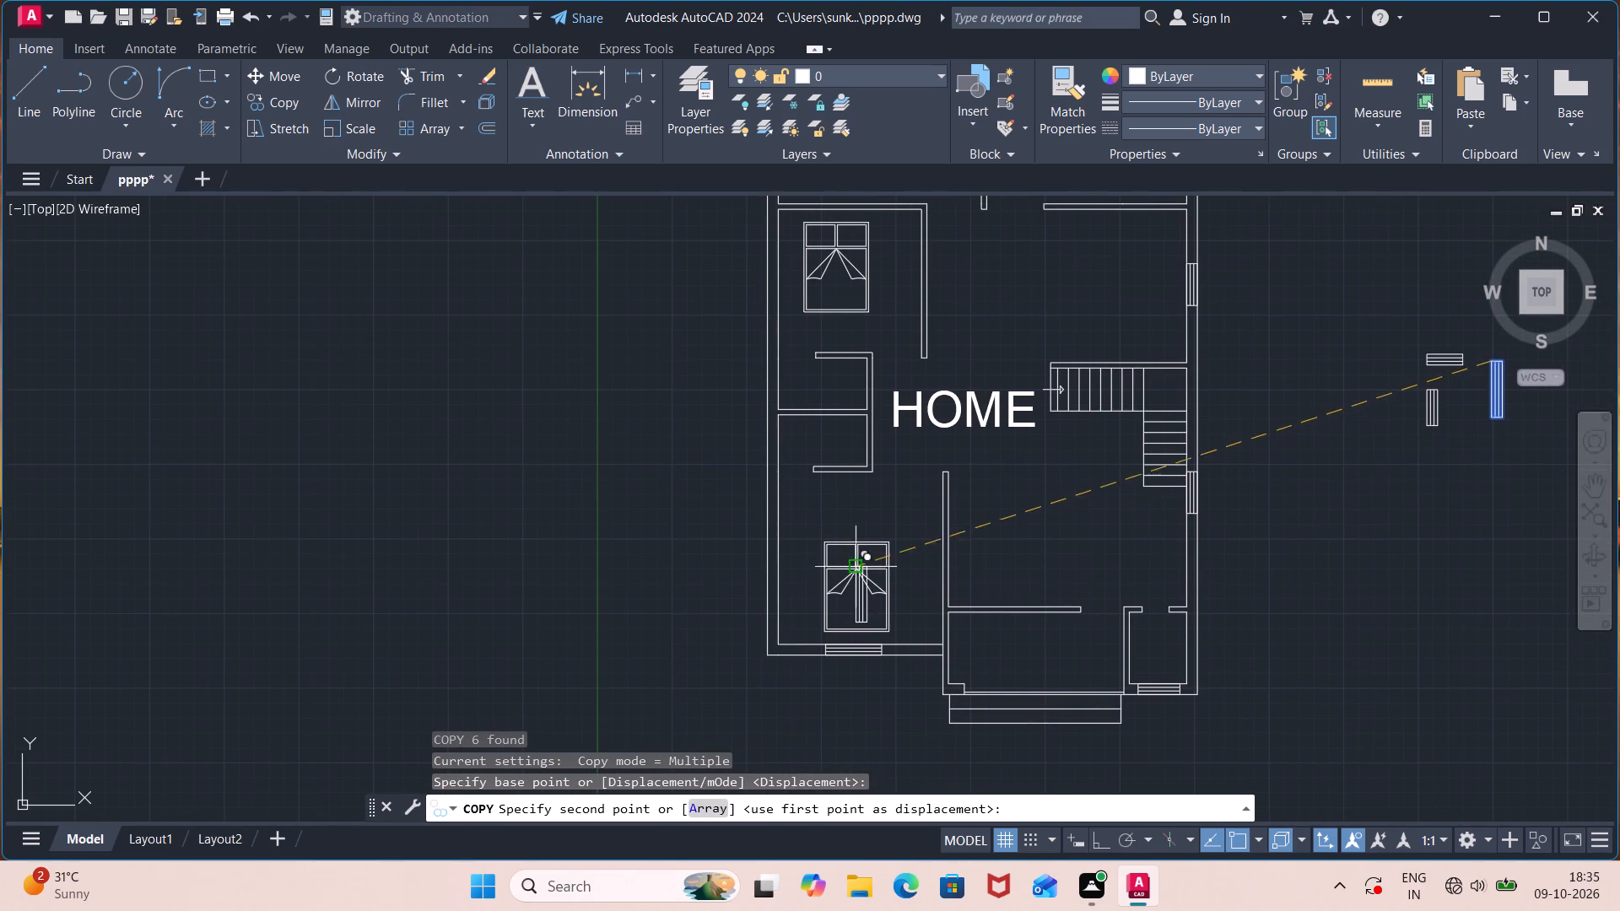
pyautogui.scroll(1, 790, 566)
pyautogui.moveTo(790, 564); pyautogui.dragTo(814, 545, button='middle')
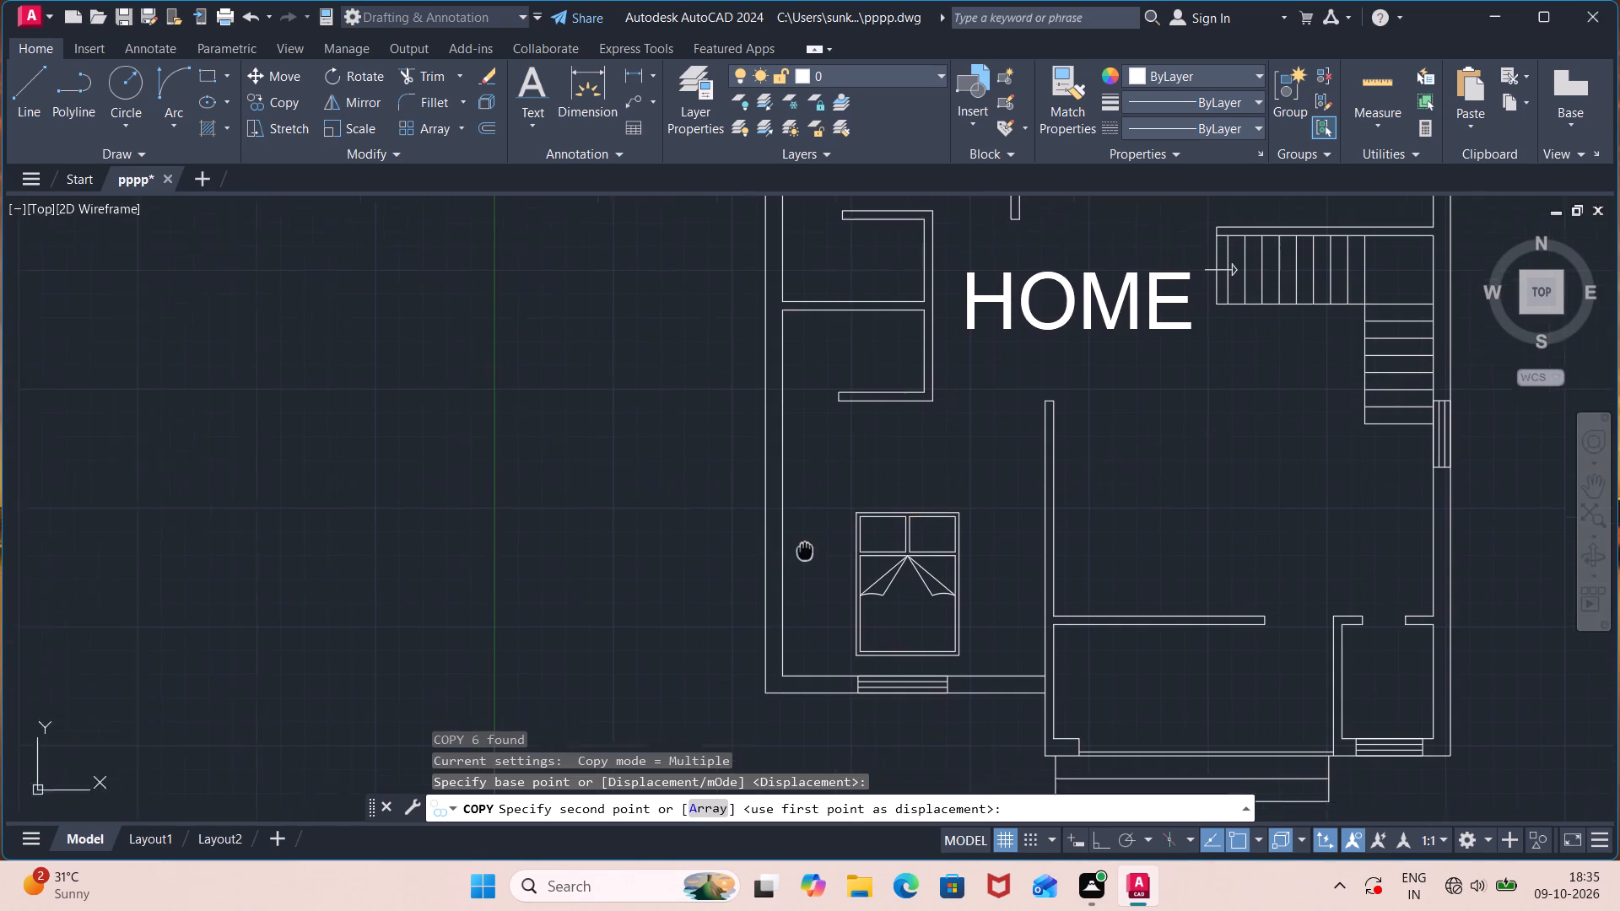
pyautogui.moveTo(814, 545); pyautogui.dragTo(927, 506, button='middle')
pyautogui.scroll(2, 932, 497)
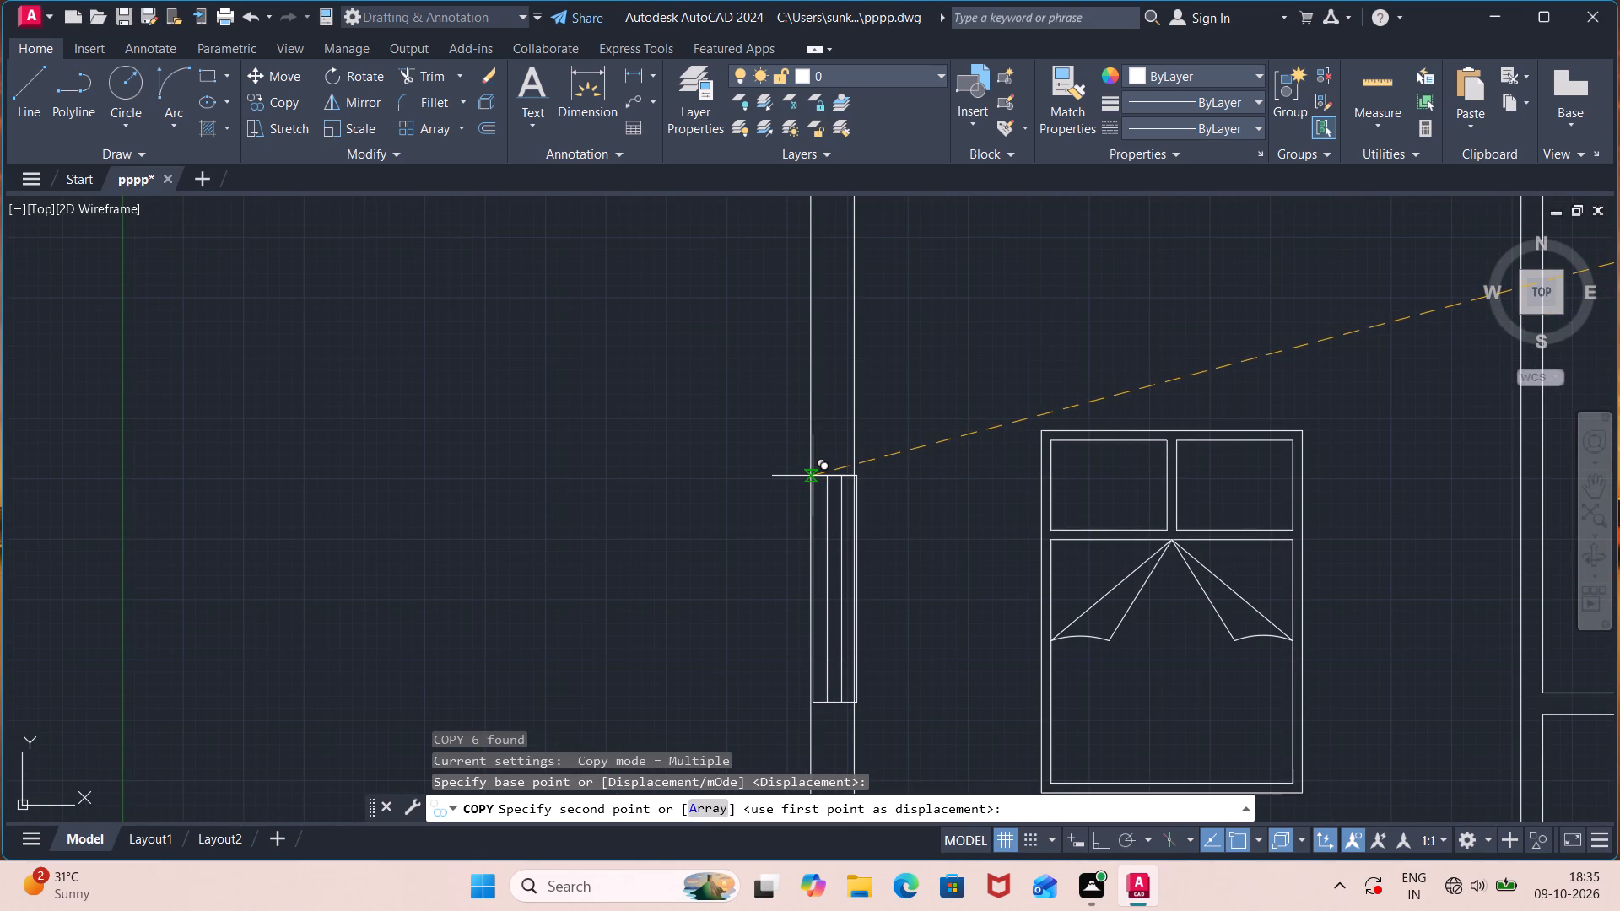
pyautogui.click(809, 473)
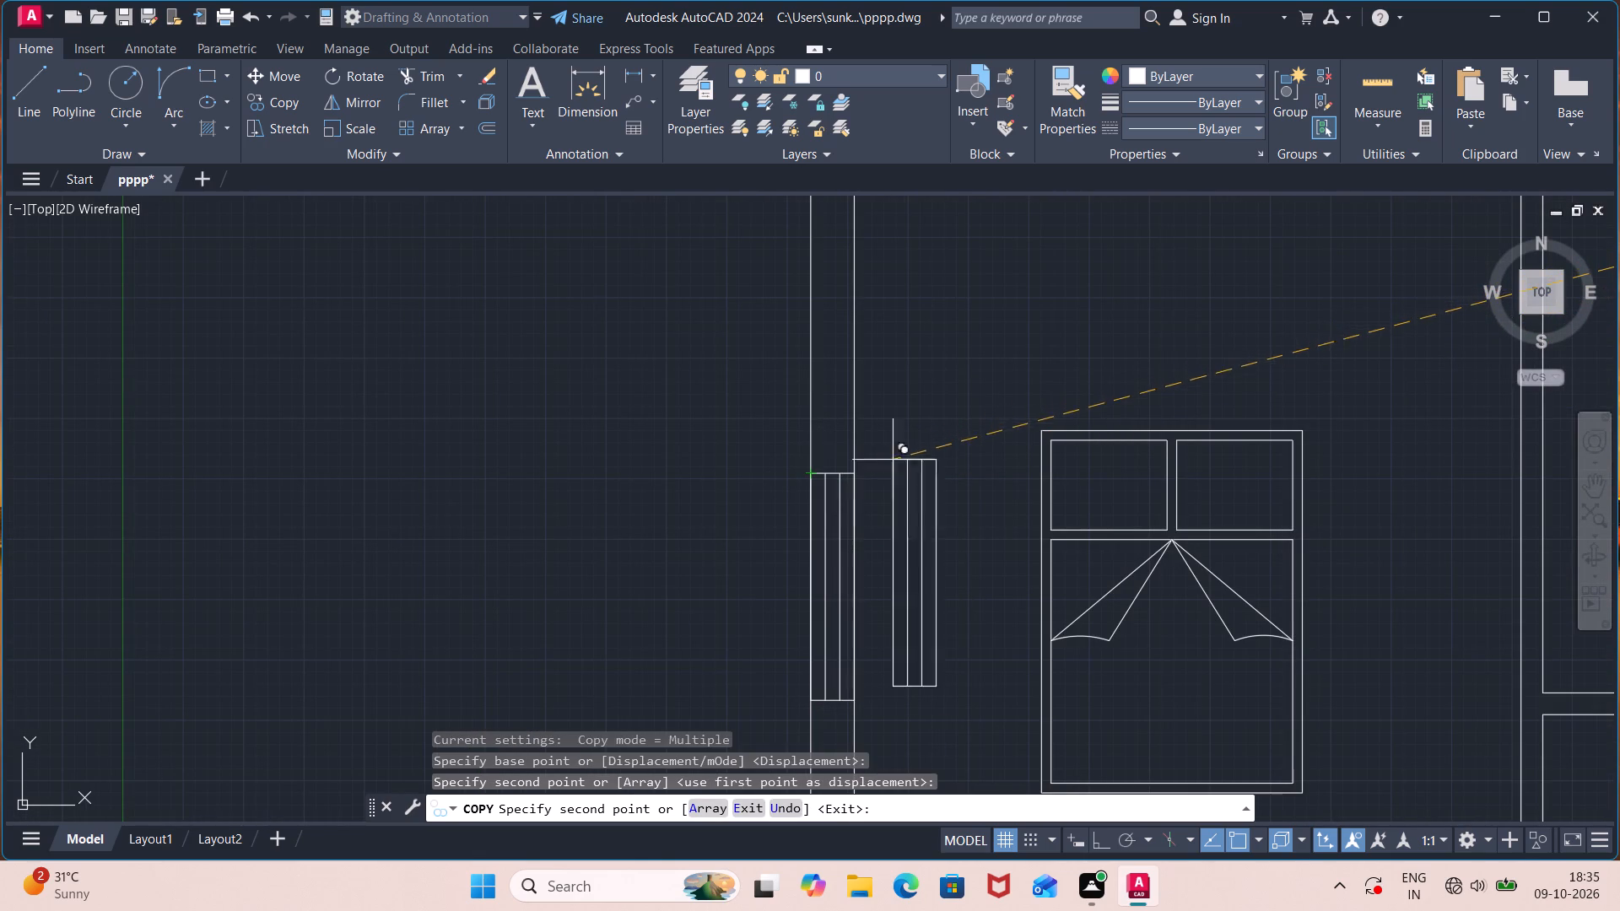
# Place another copy of the vertical 3'11" window in the west wall of the middle west bedroom, near the bed's foot.
pyautogui.scroll(-2, 963, 308)
pyautogui.moveTo(963, 308); pyautogui.dragTo(990, 526, button='middle')
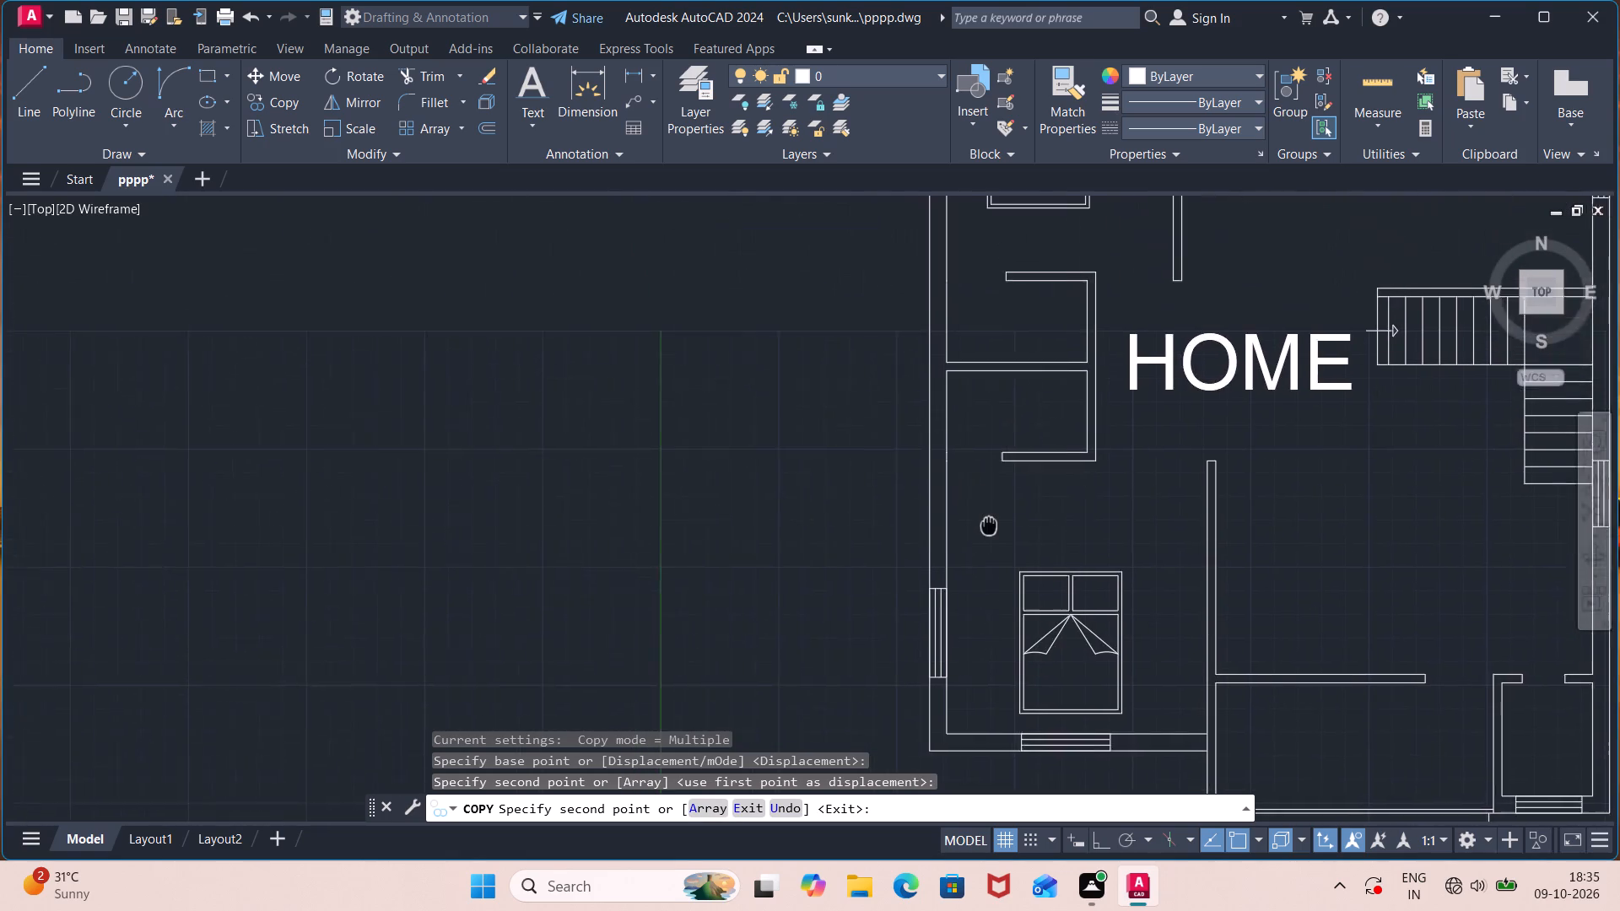
pyautogui.moveTo(990, 526); pyautogui.dragTo(1041, 677, button='middle')
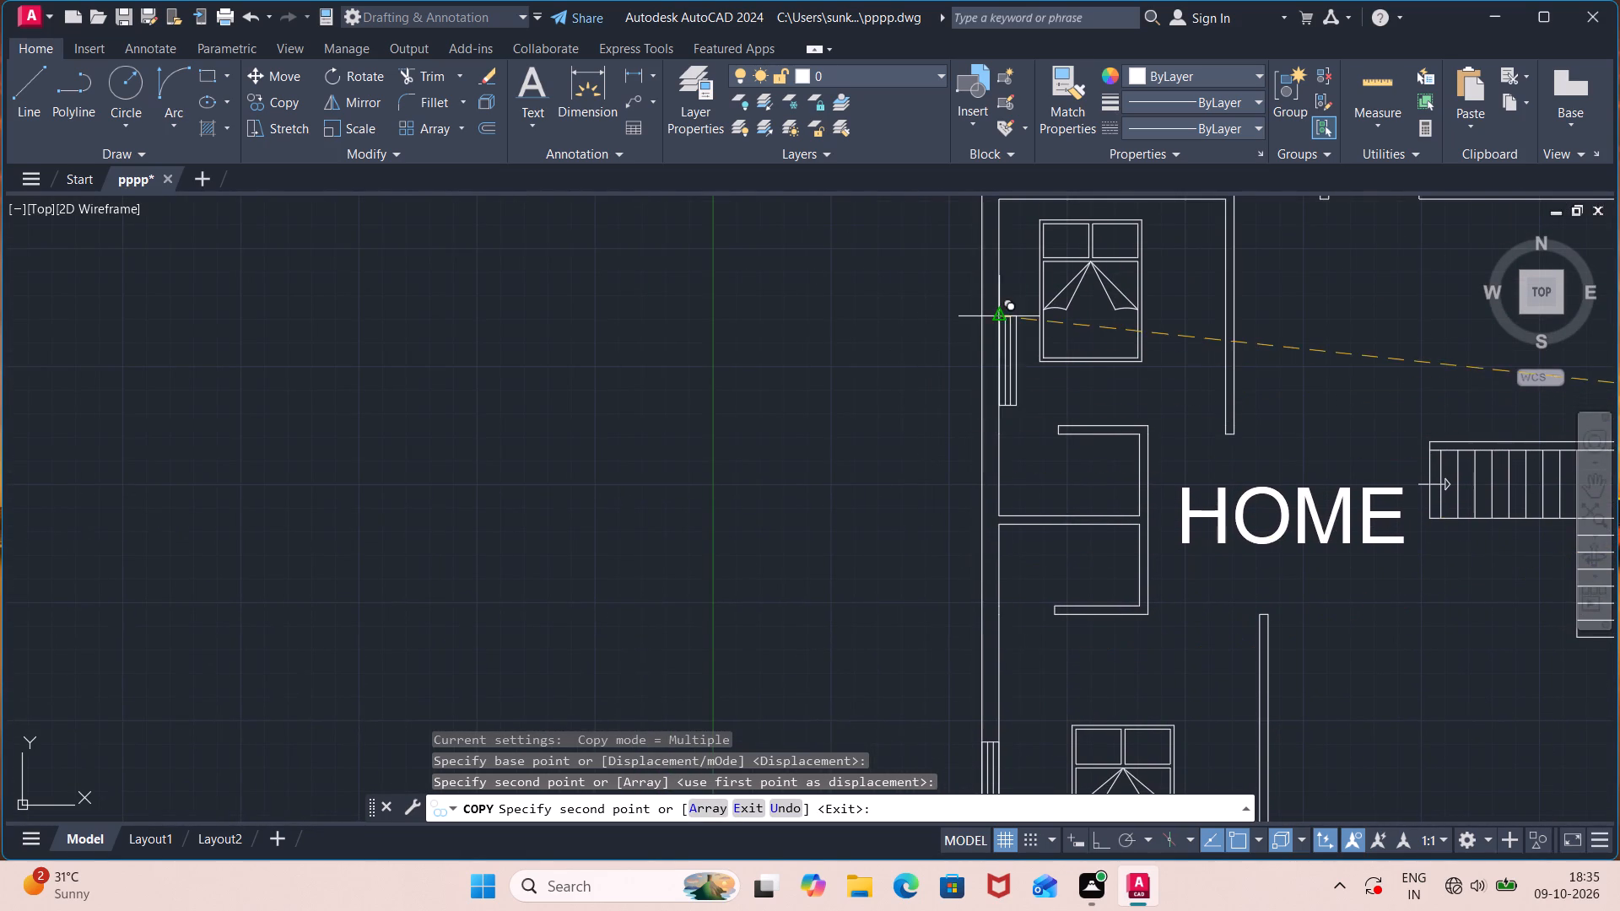
pyautogui.scroll(-1, 1172, 357)
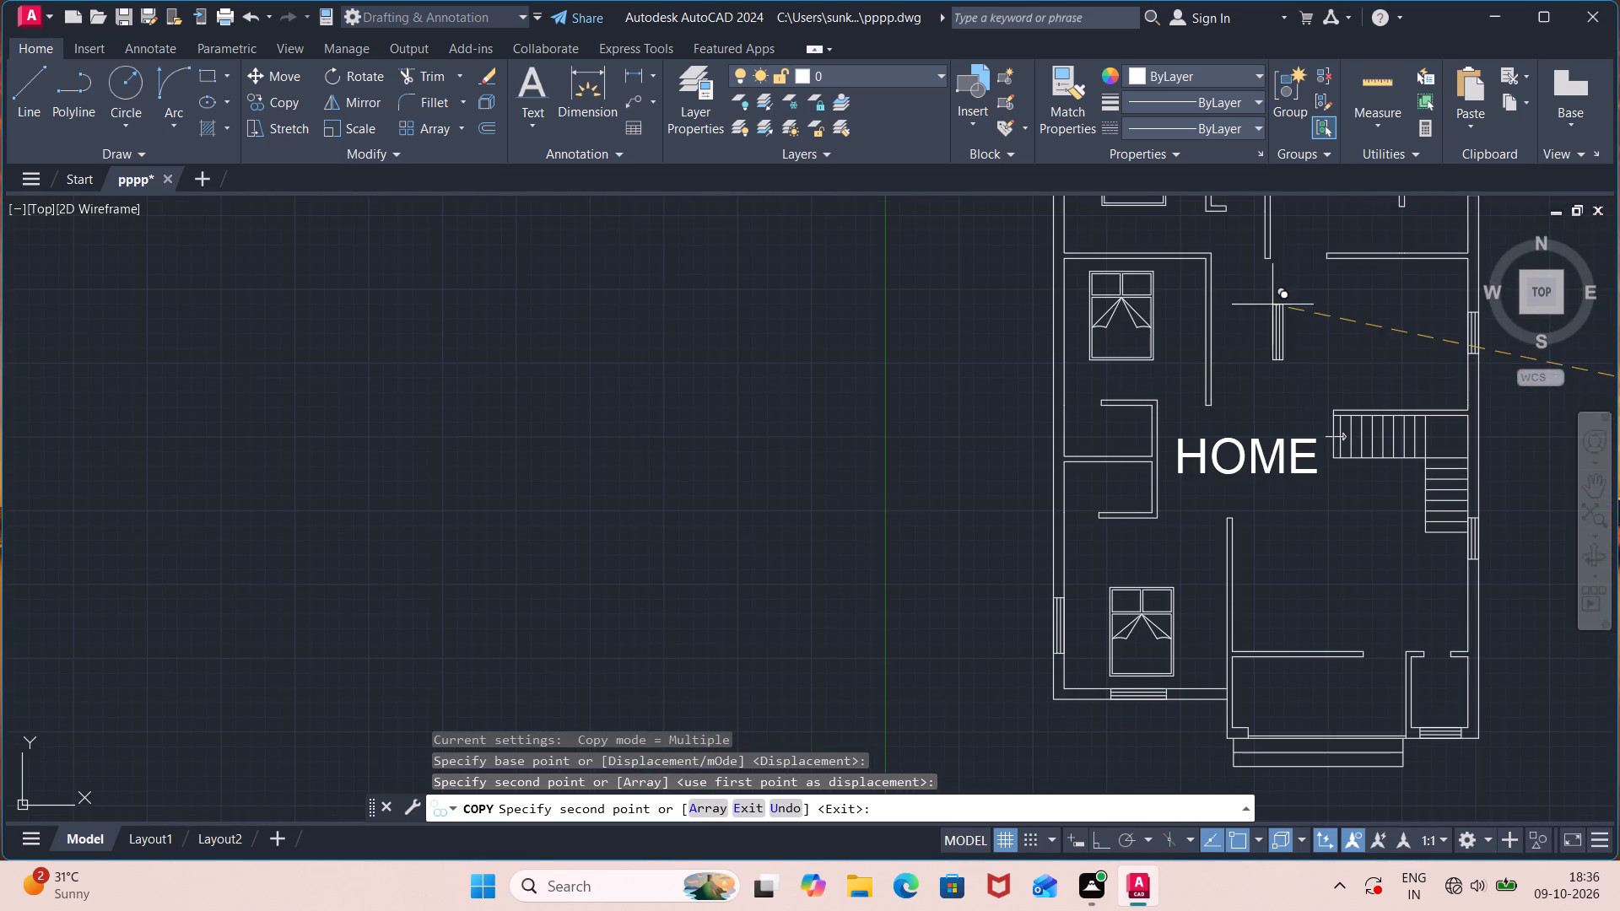
pyautogui.moveTo(1278, 304); pyautogui.dragTo(1331, 504, button='middle')
pyautogui.scroll(2, 1121, 541)
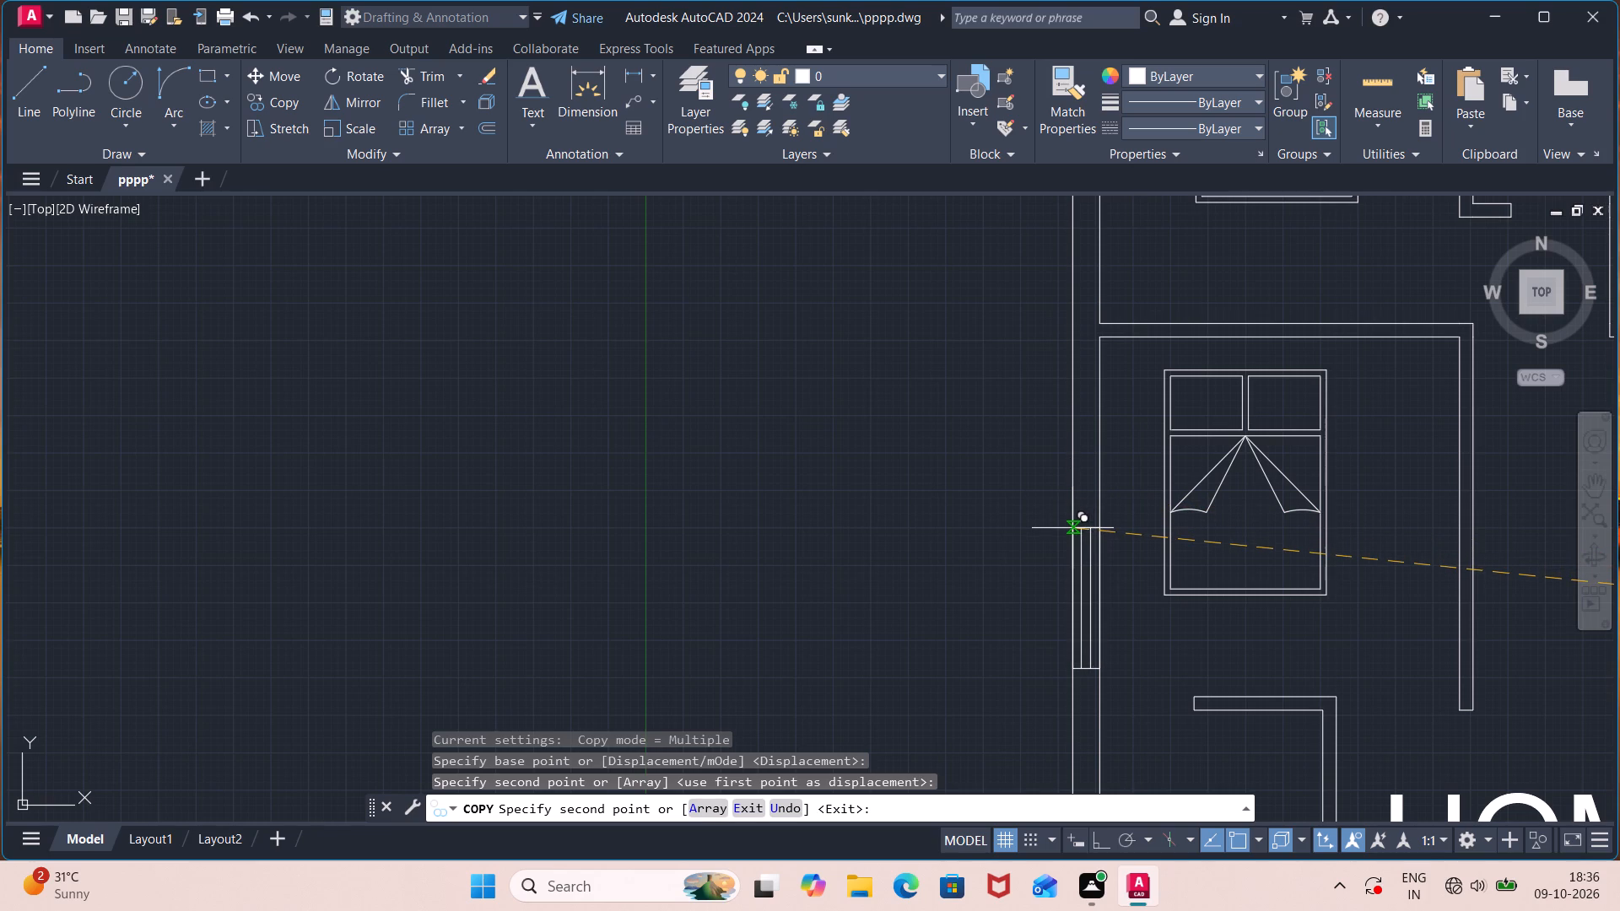
pyautogui.click(1072, 528)
# Place a third copy of the vertical 3'11" window in the west wall of the northwest bedroom, beside the bed.
pyautogui.scroll(-1, 1171, 281)
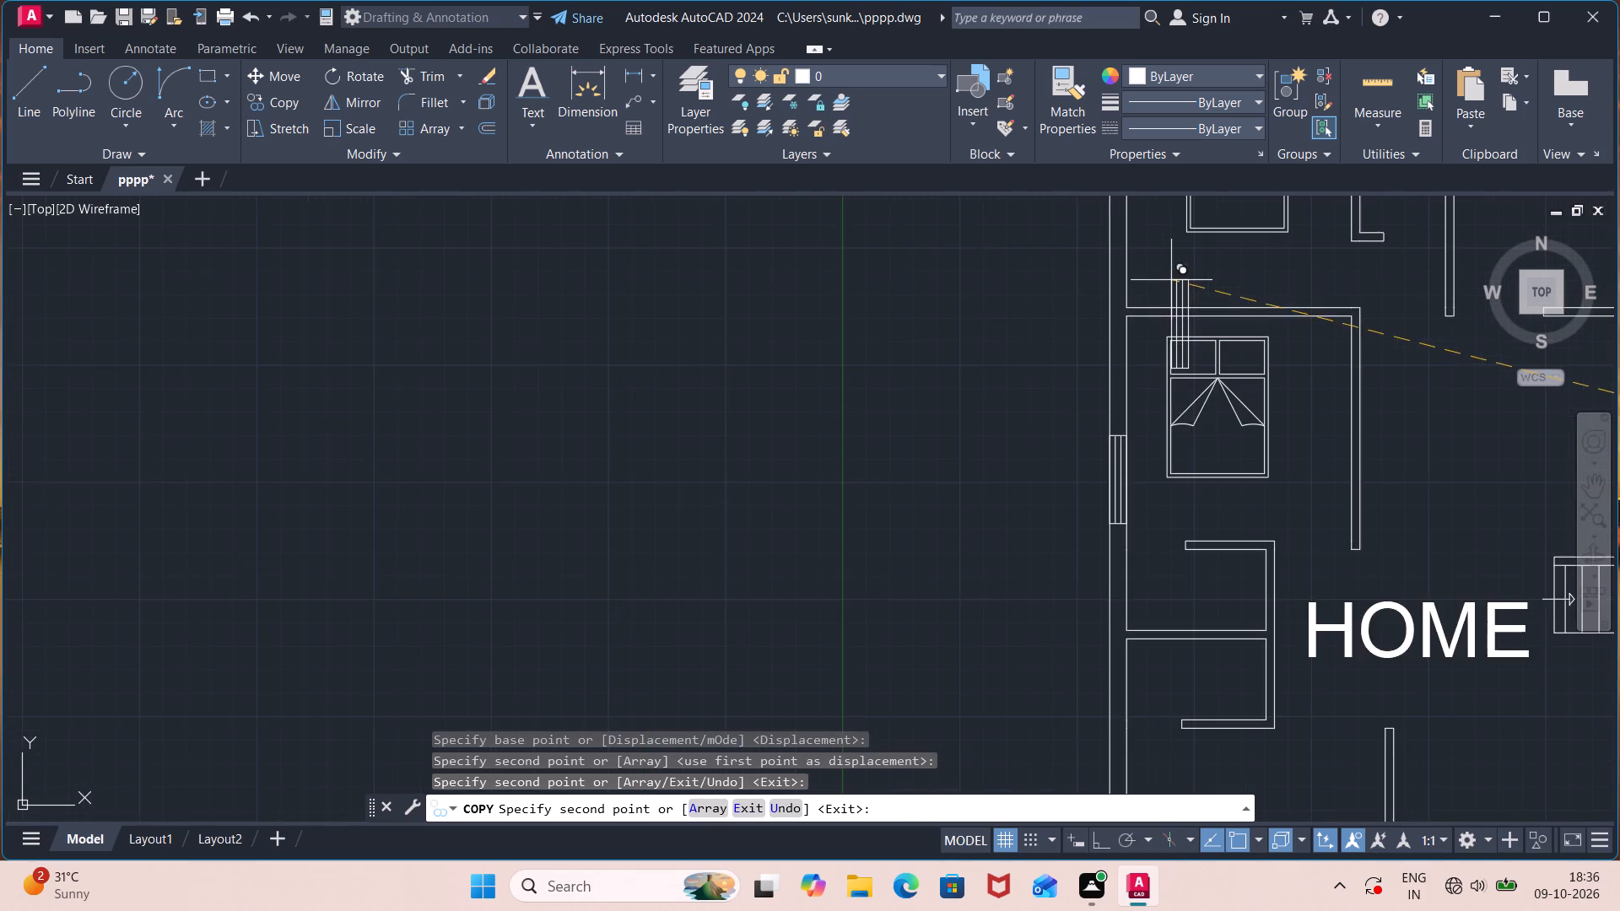
pyautogui.moveTo(1171, 280); pyautogui.dragTo(1283, 620, button='middle')
pyautogui.scroll(2, 1244, 531)
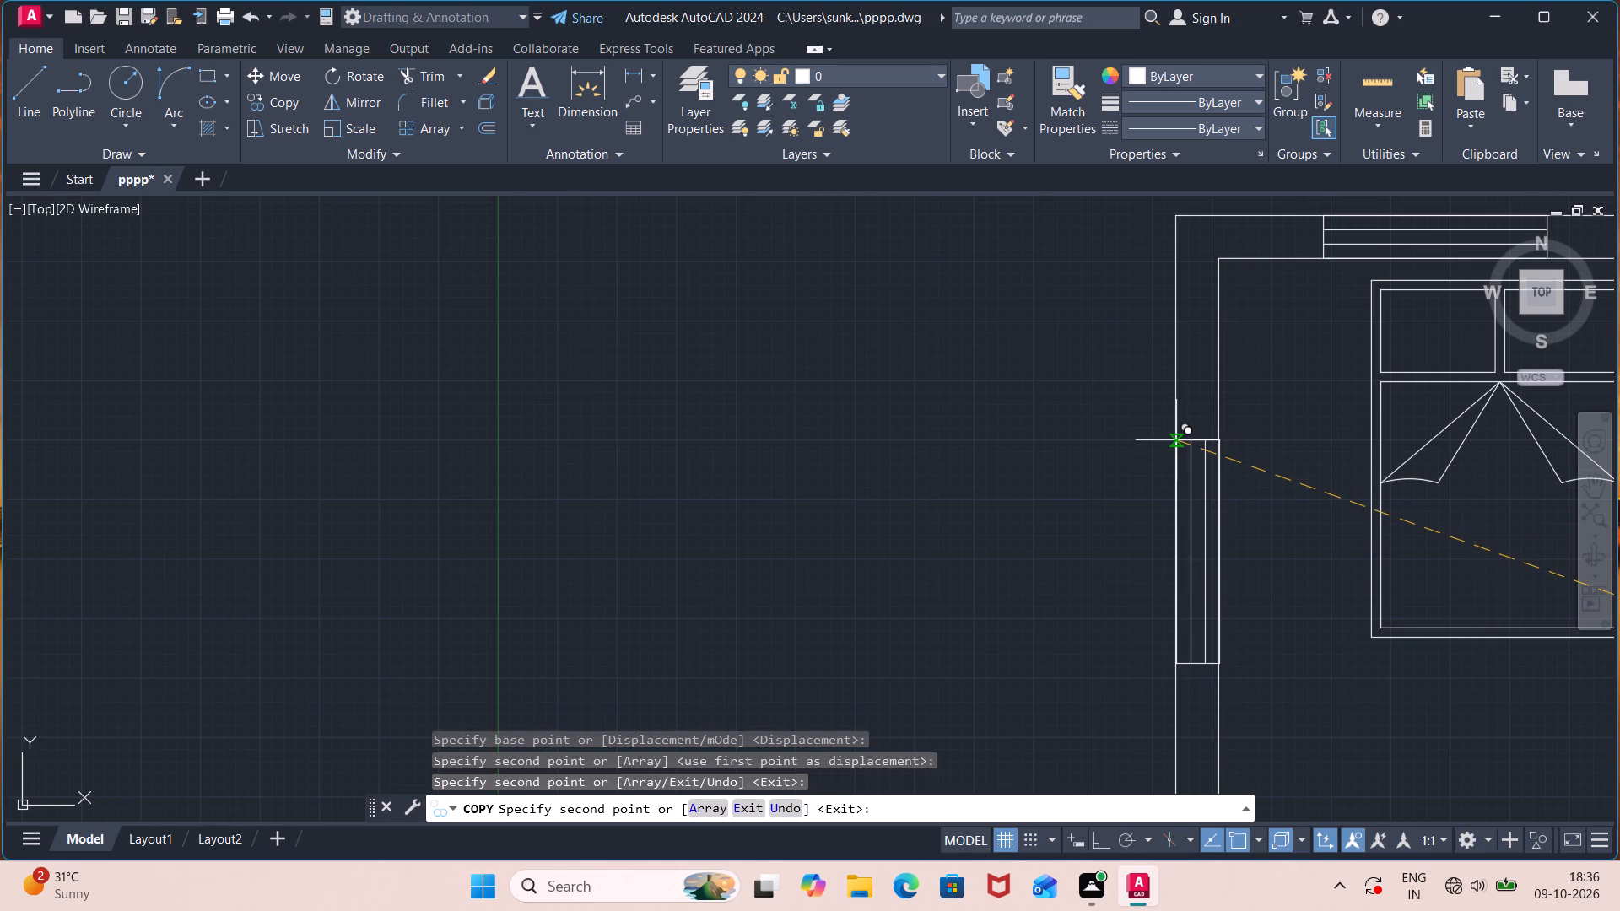
pyautogui.click(1176, 440)
pyautogui.scroll(-4, 1395, 468)
pyautogui.moveTo(1467, 518); pyautogui.dragTo(713, 352, button='middle')
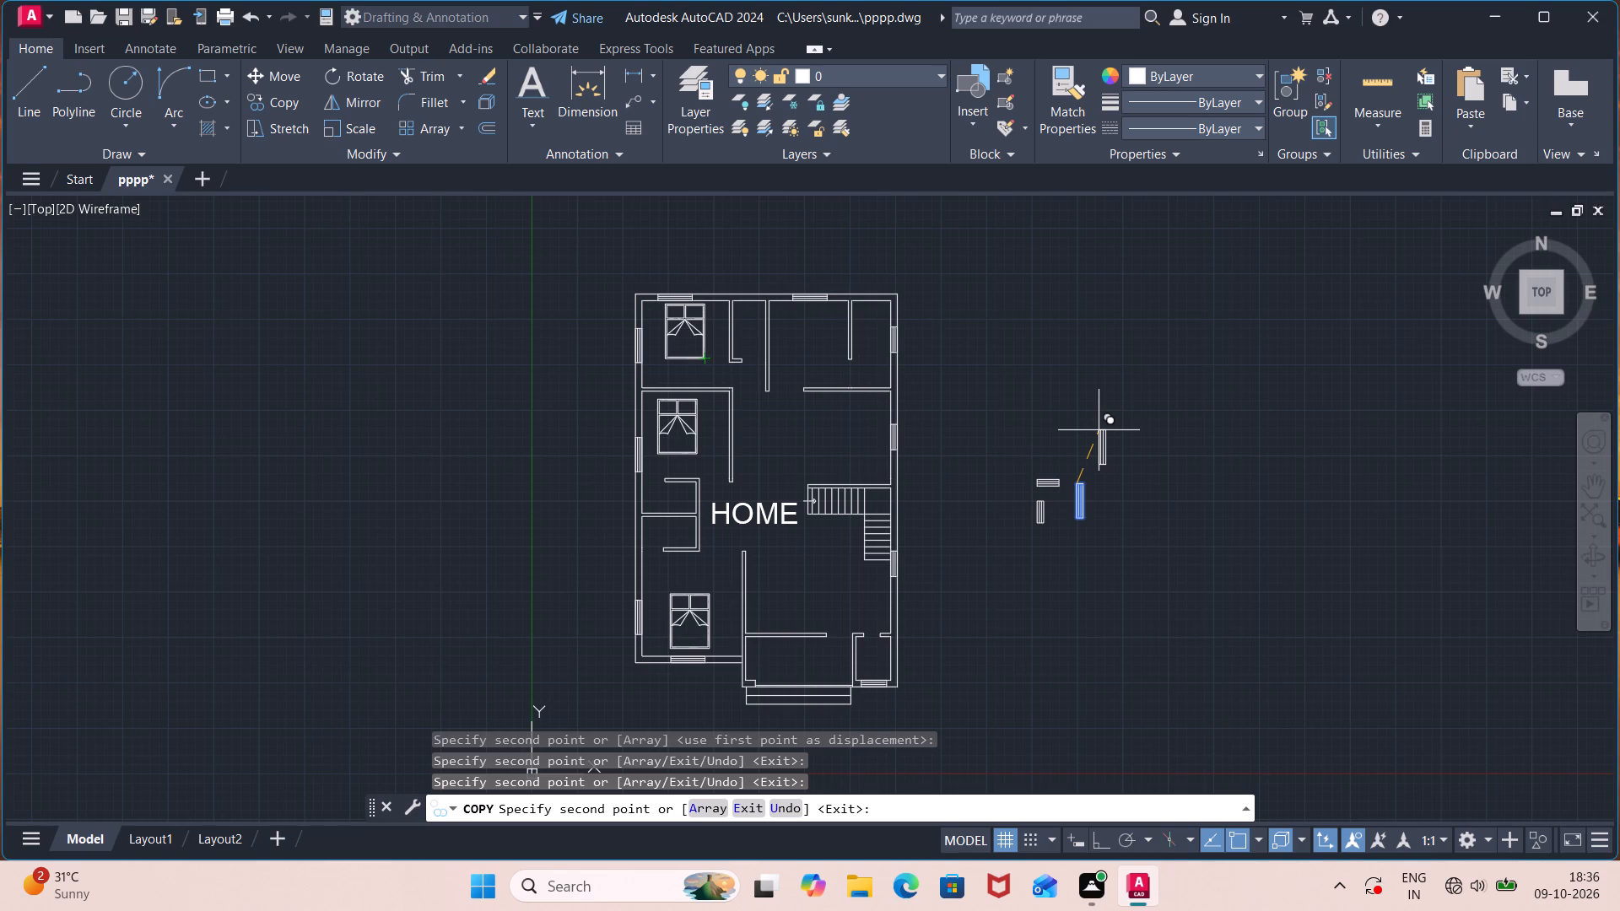
pyautogui.press('Escape')
# Delete the spare vertical 3'11" window symbol lying outside the plan.
pyautogui.scroll(1, 1099, 445)
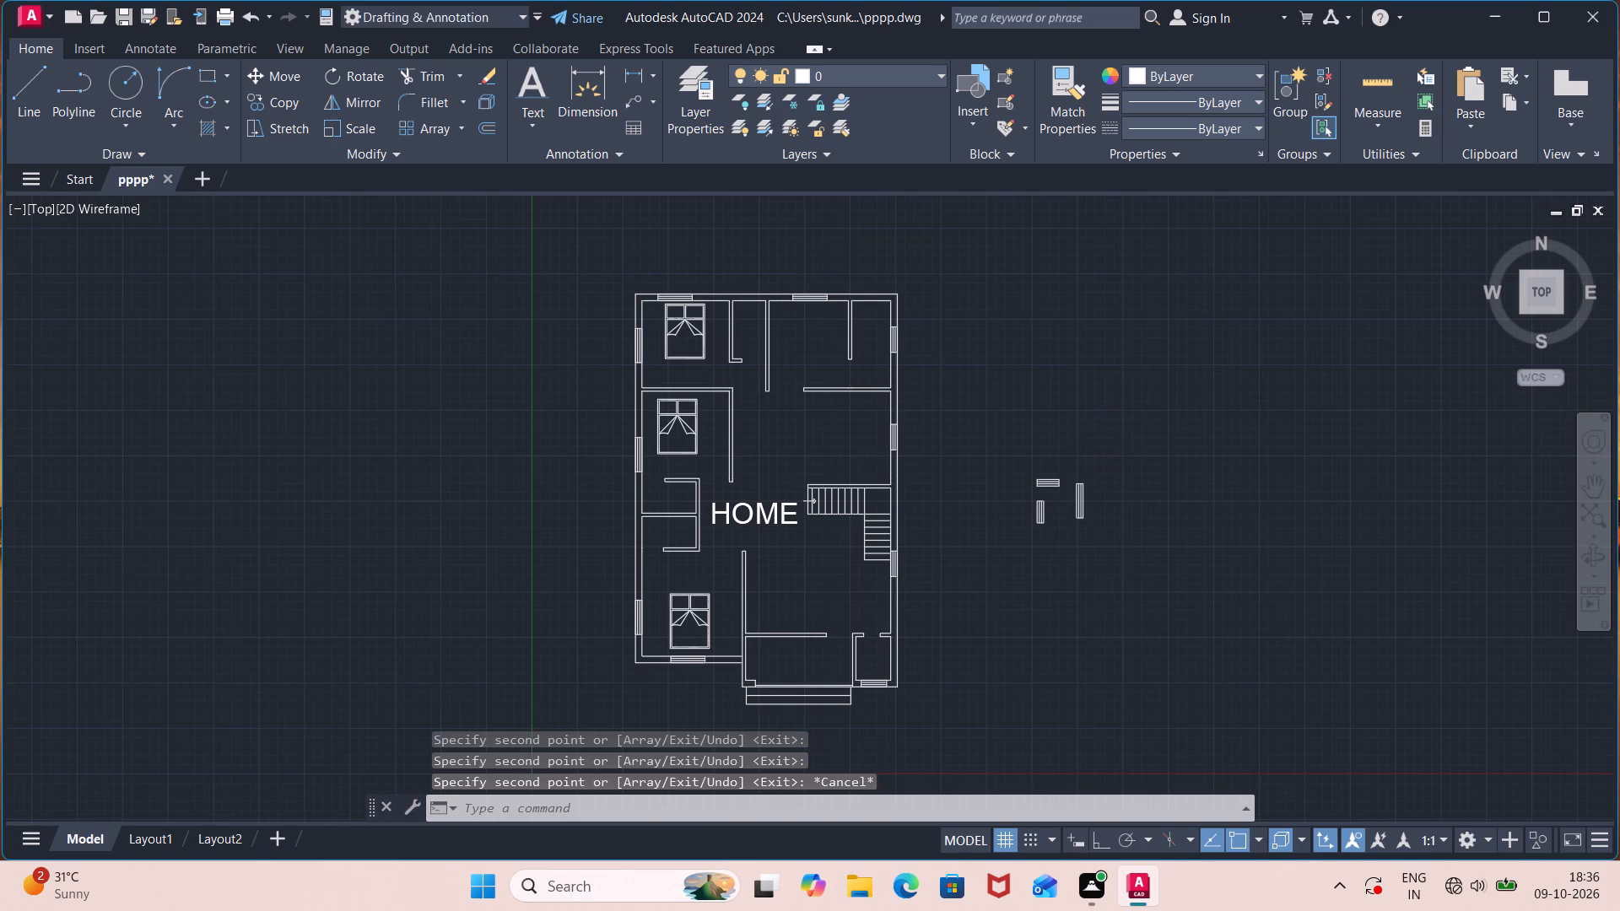
pyautogui.moveTo(1099, 445); pyautogui.dragTo(992, 229, button='middle')
pyautogui.scroll(2, 998, 253)
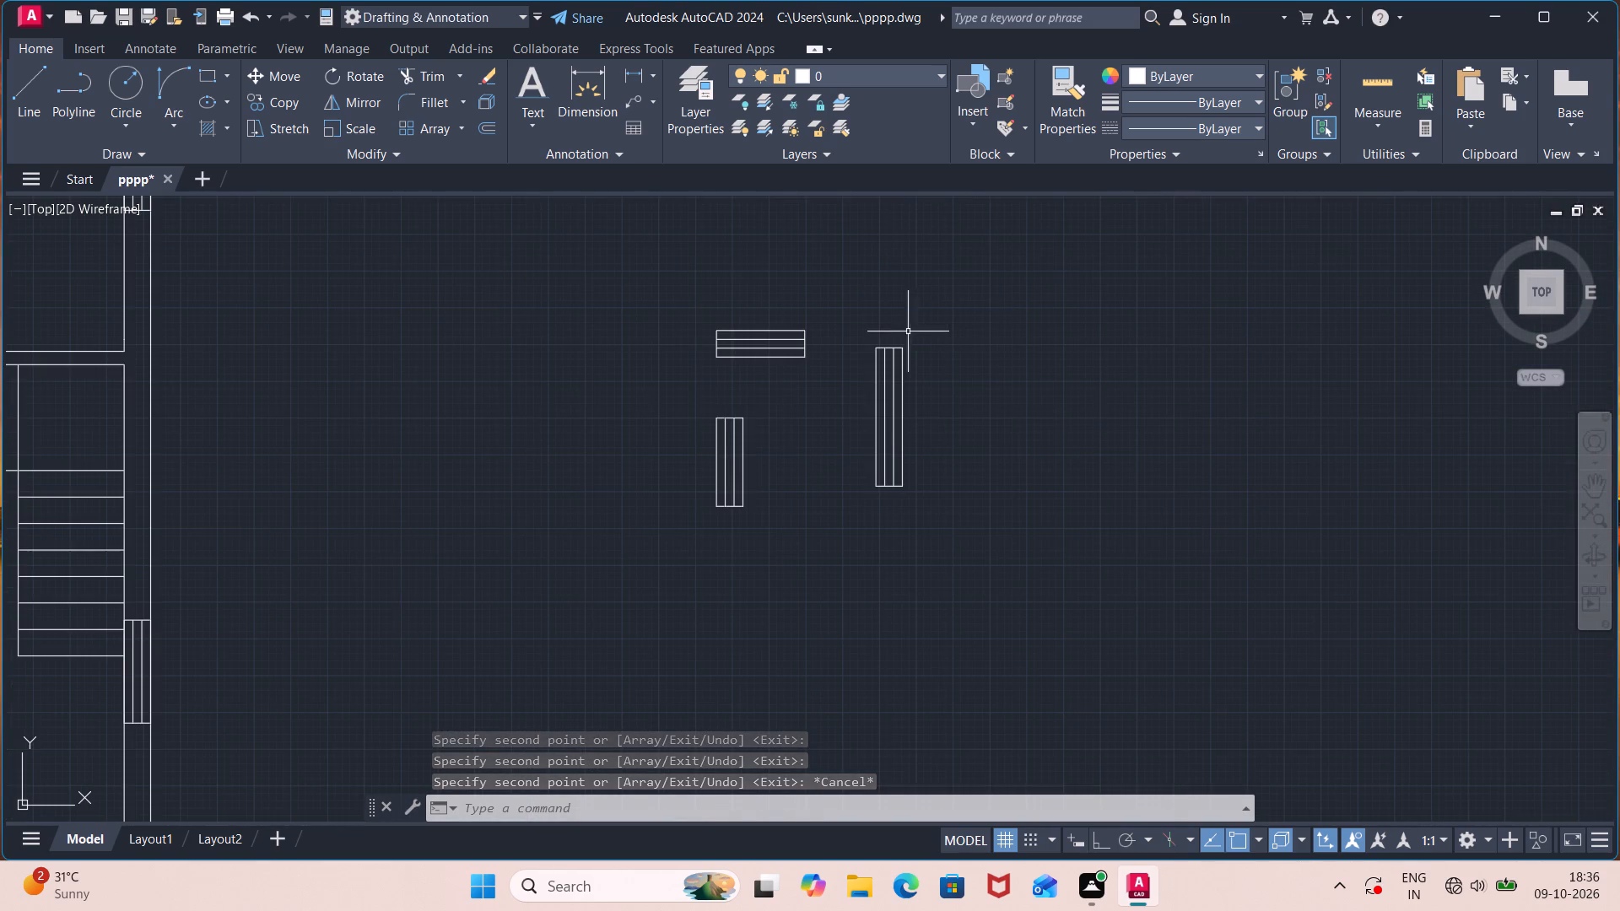
pyautogui.click(859, 333)
pyautogui.click(953, 505)
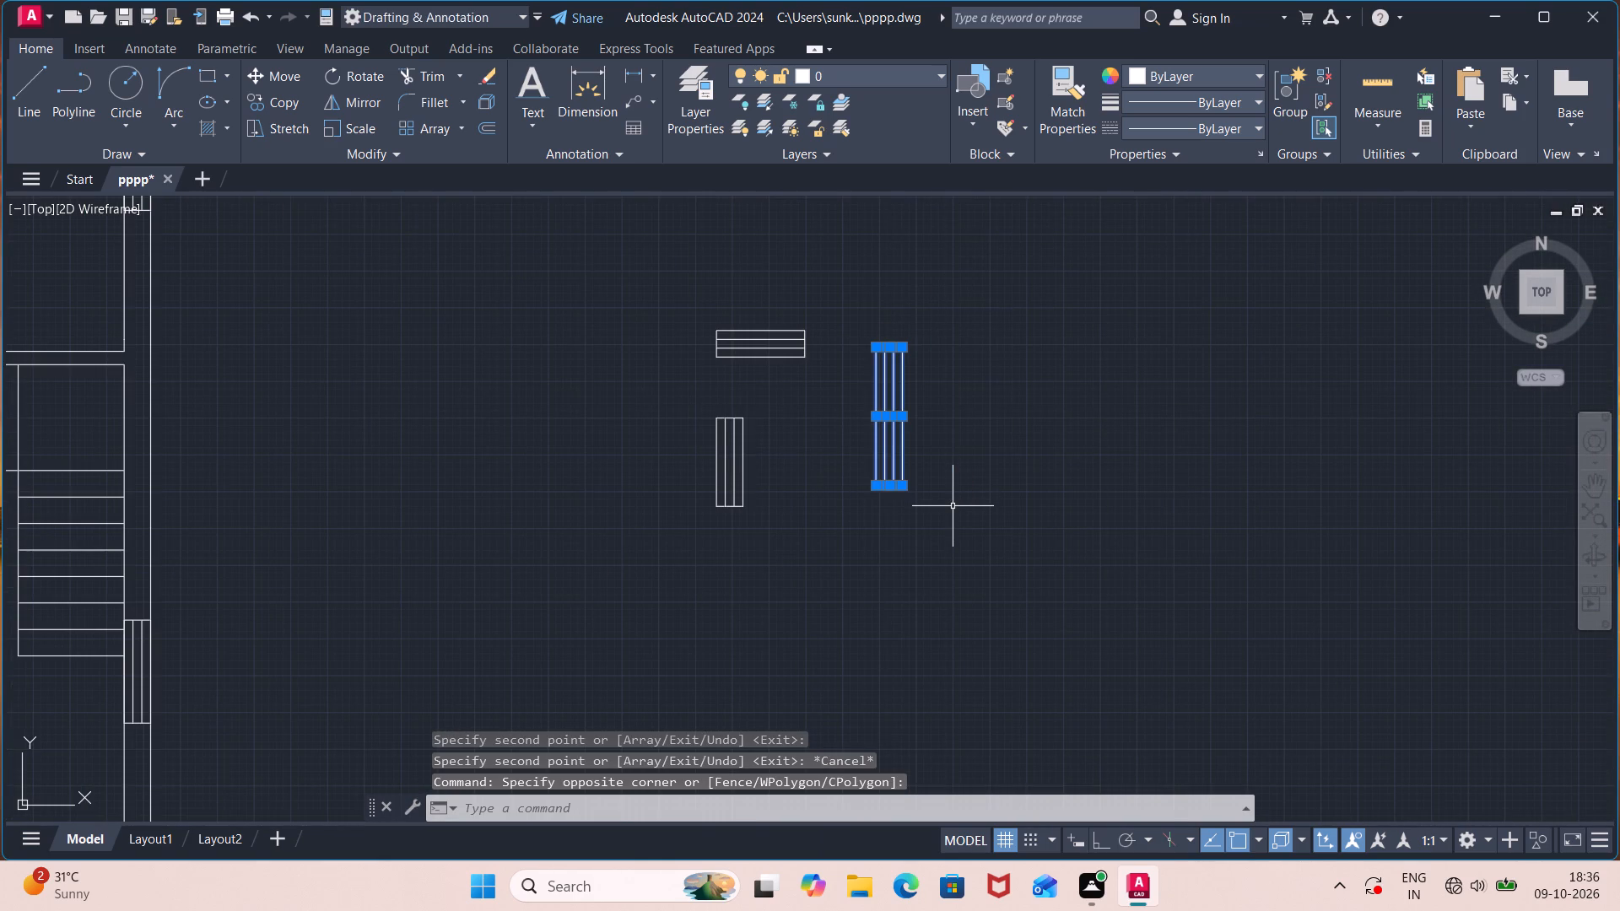
pyautogui.press('Delete')
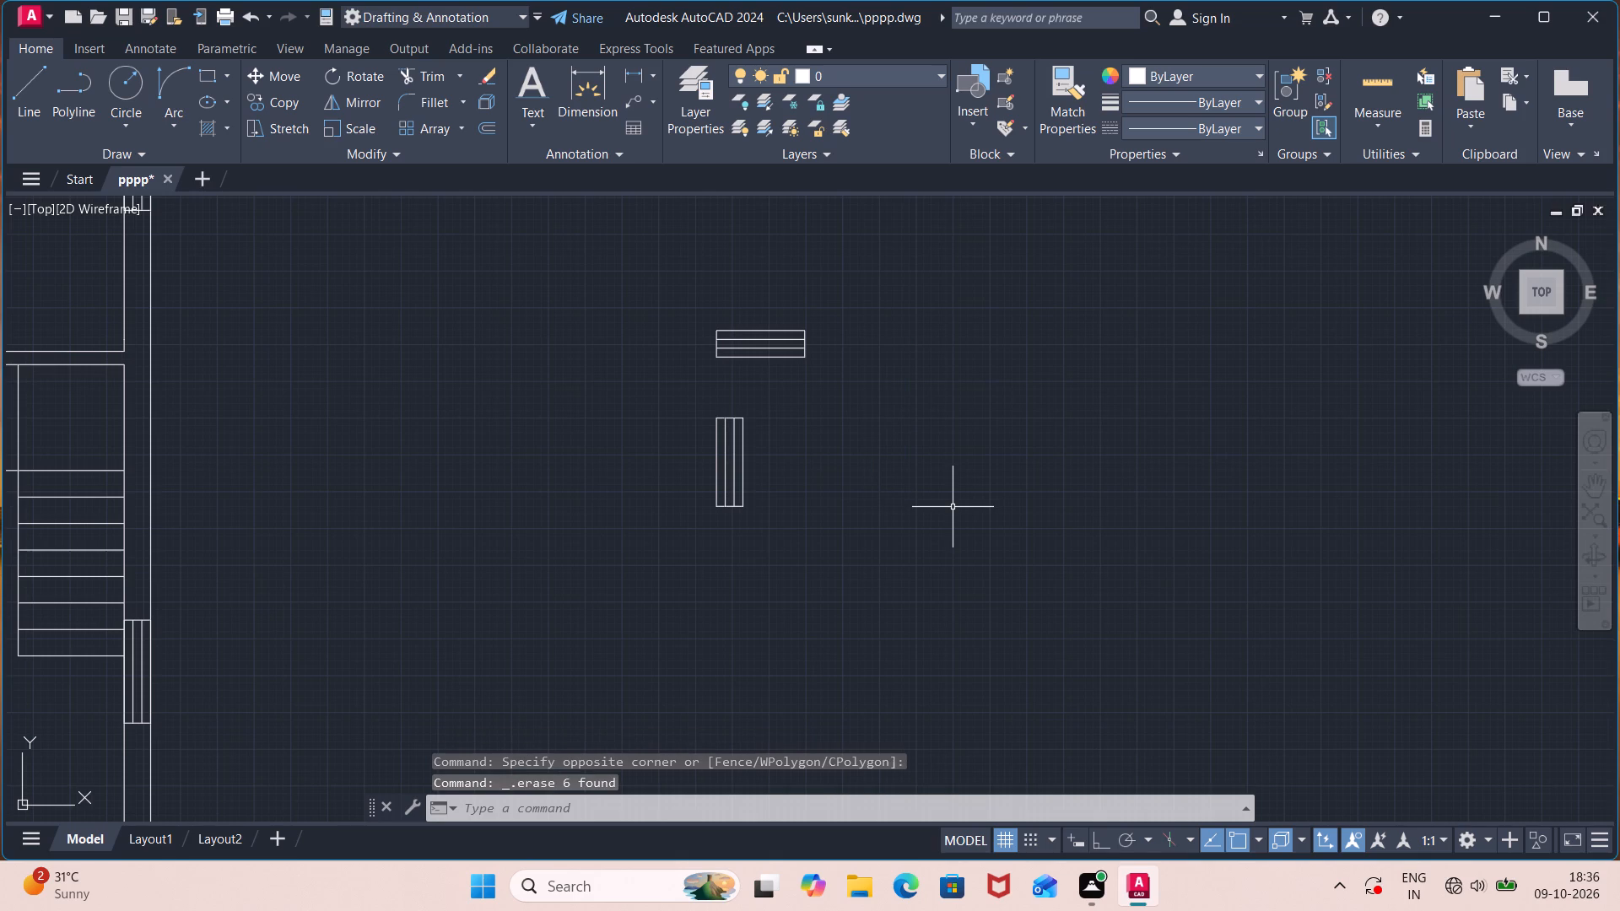
# Move the middle west bedroom's 3'11" window north along the west wall by its top-right corner, so it sits beside the bed.
pyautogui.scroll(-2, 937, 517)
pyautogui.moveTo(934, 521); pyautogui.dragTo(934, 520, button='middle')
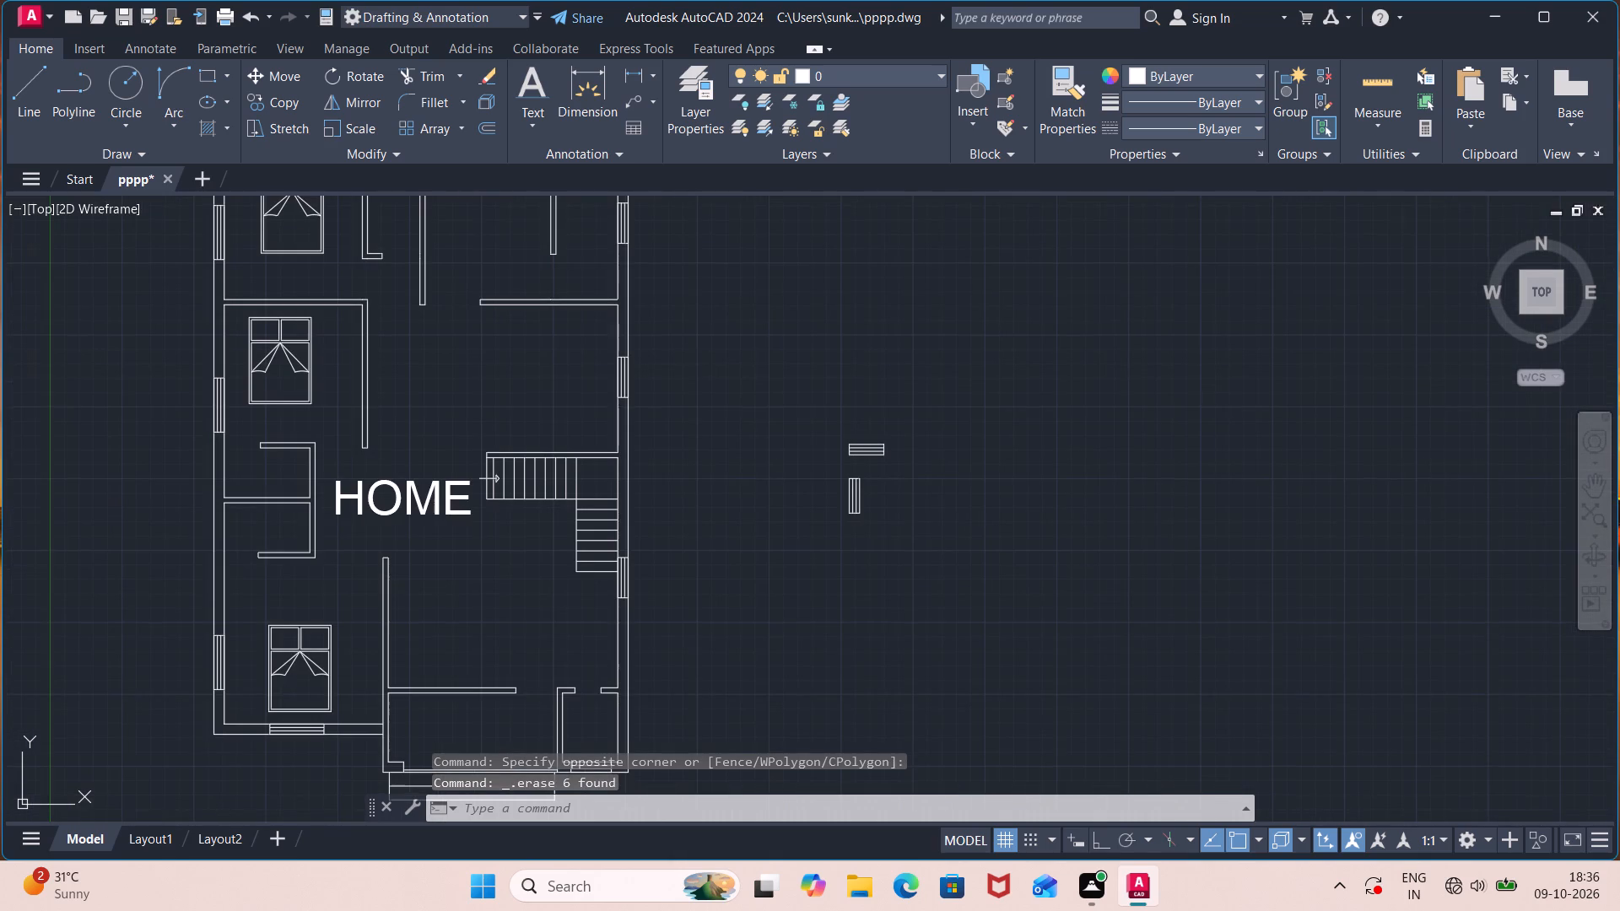
pyautogui.moveTo(934, 520); pyautogui.dragTo(1268, 481, button='middle')
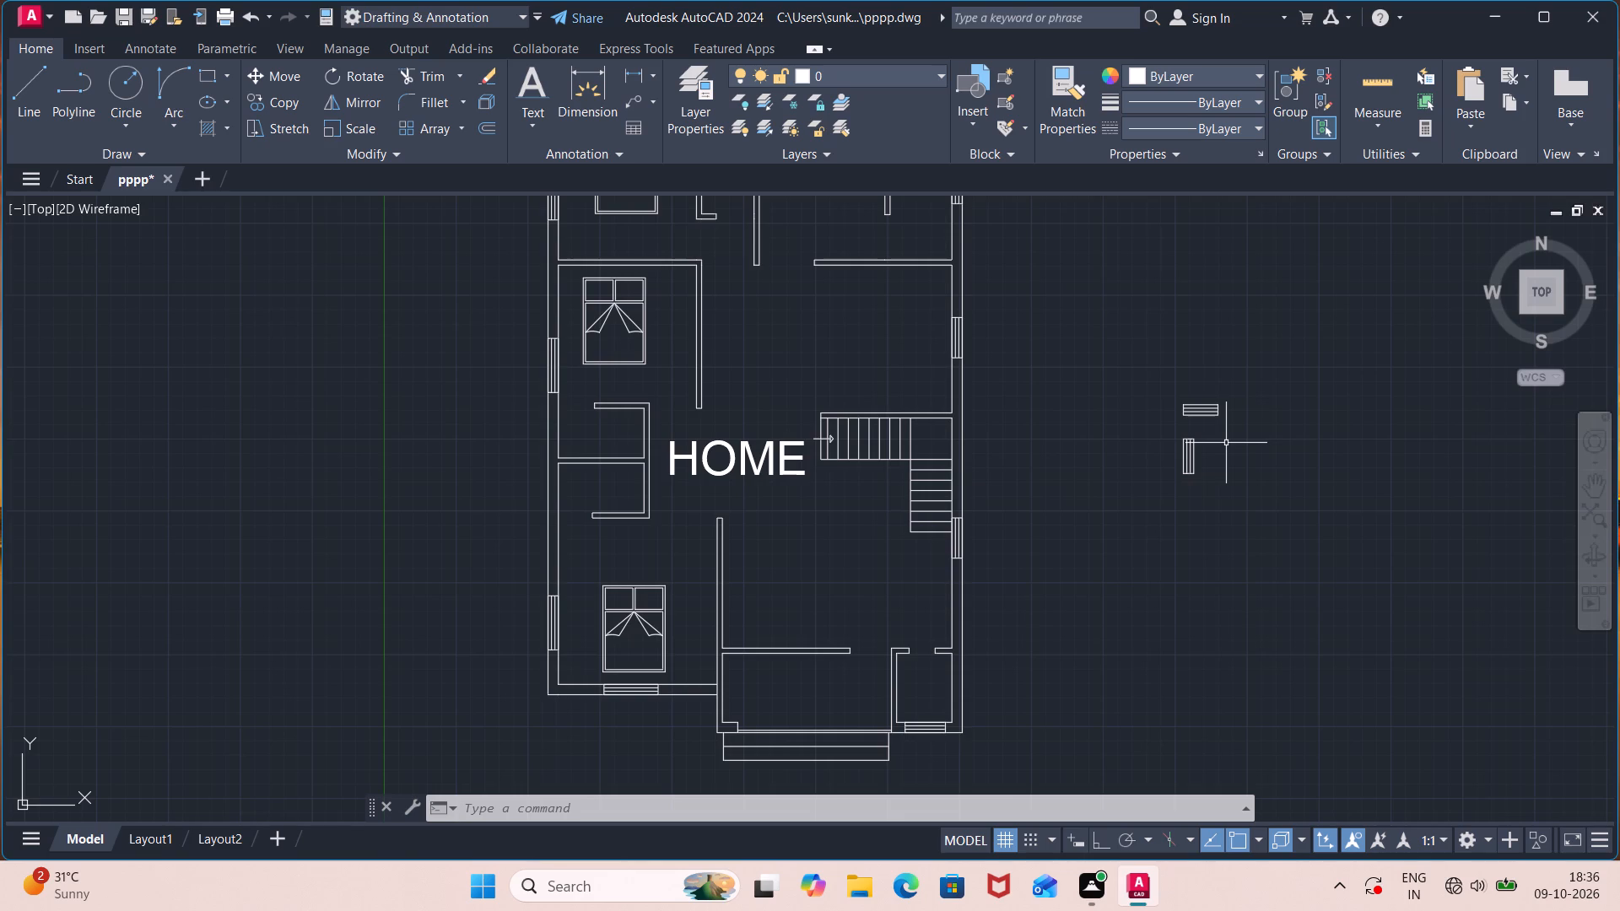
pyautogui.scroll(4, 539, 342)
pyautogui.click(537, 279)
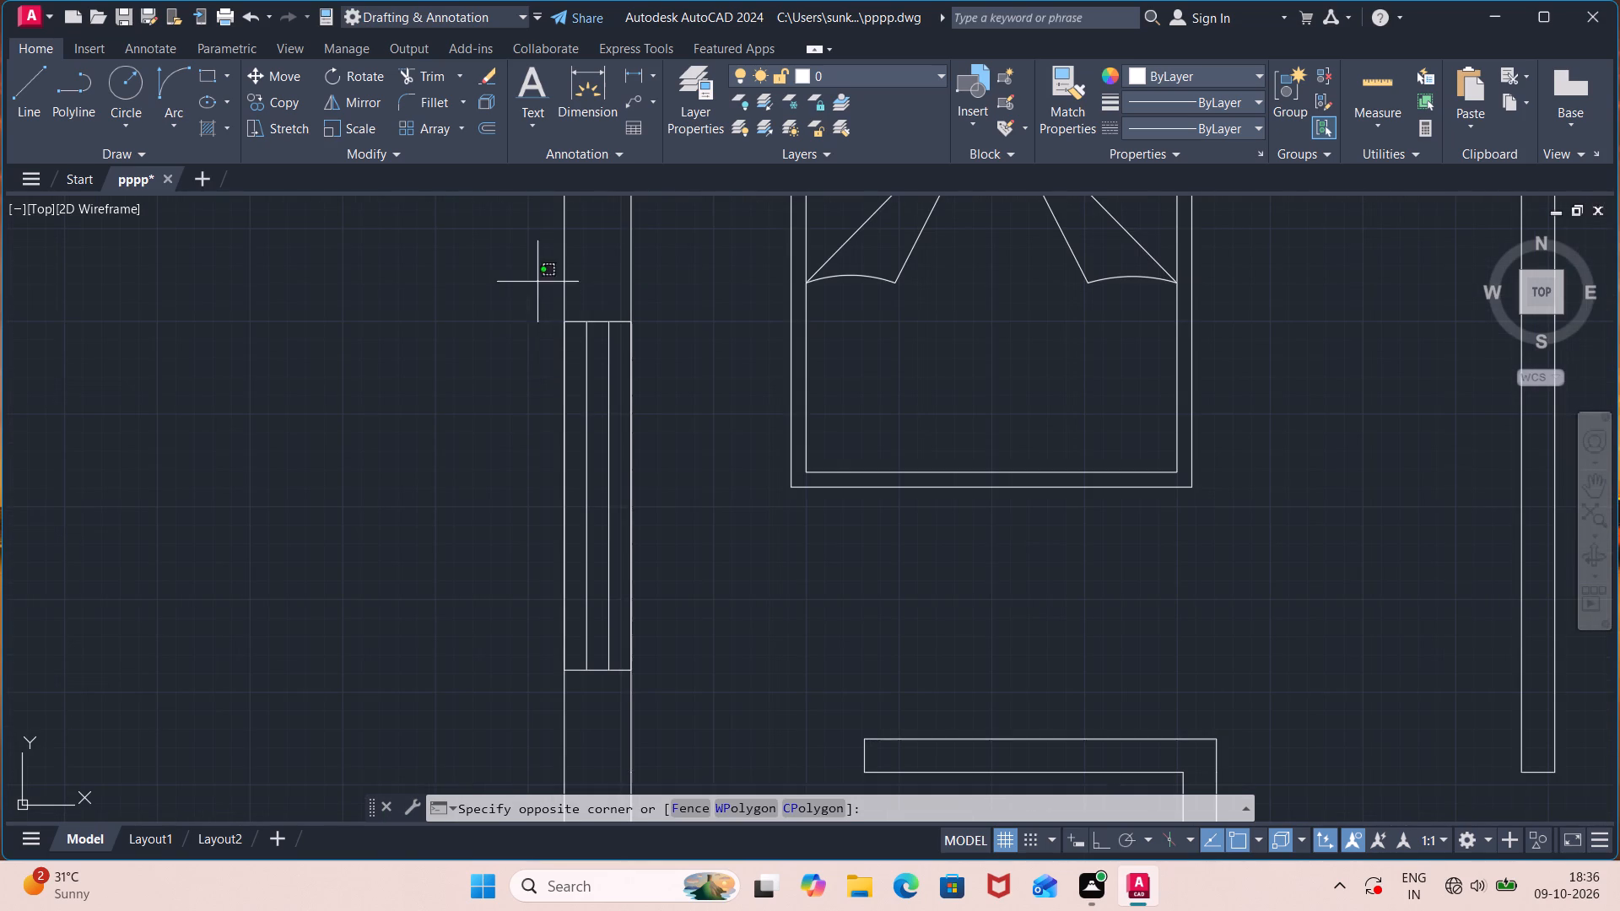
pyautogui.moveTo(661, 669); pyautogui.dragTo(658, 682)
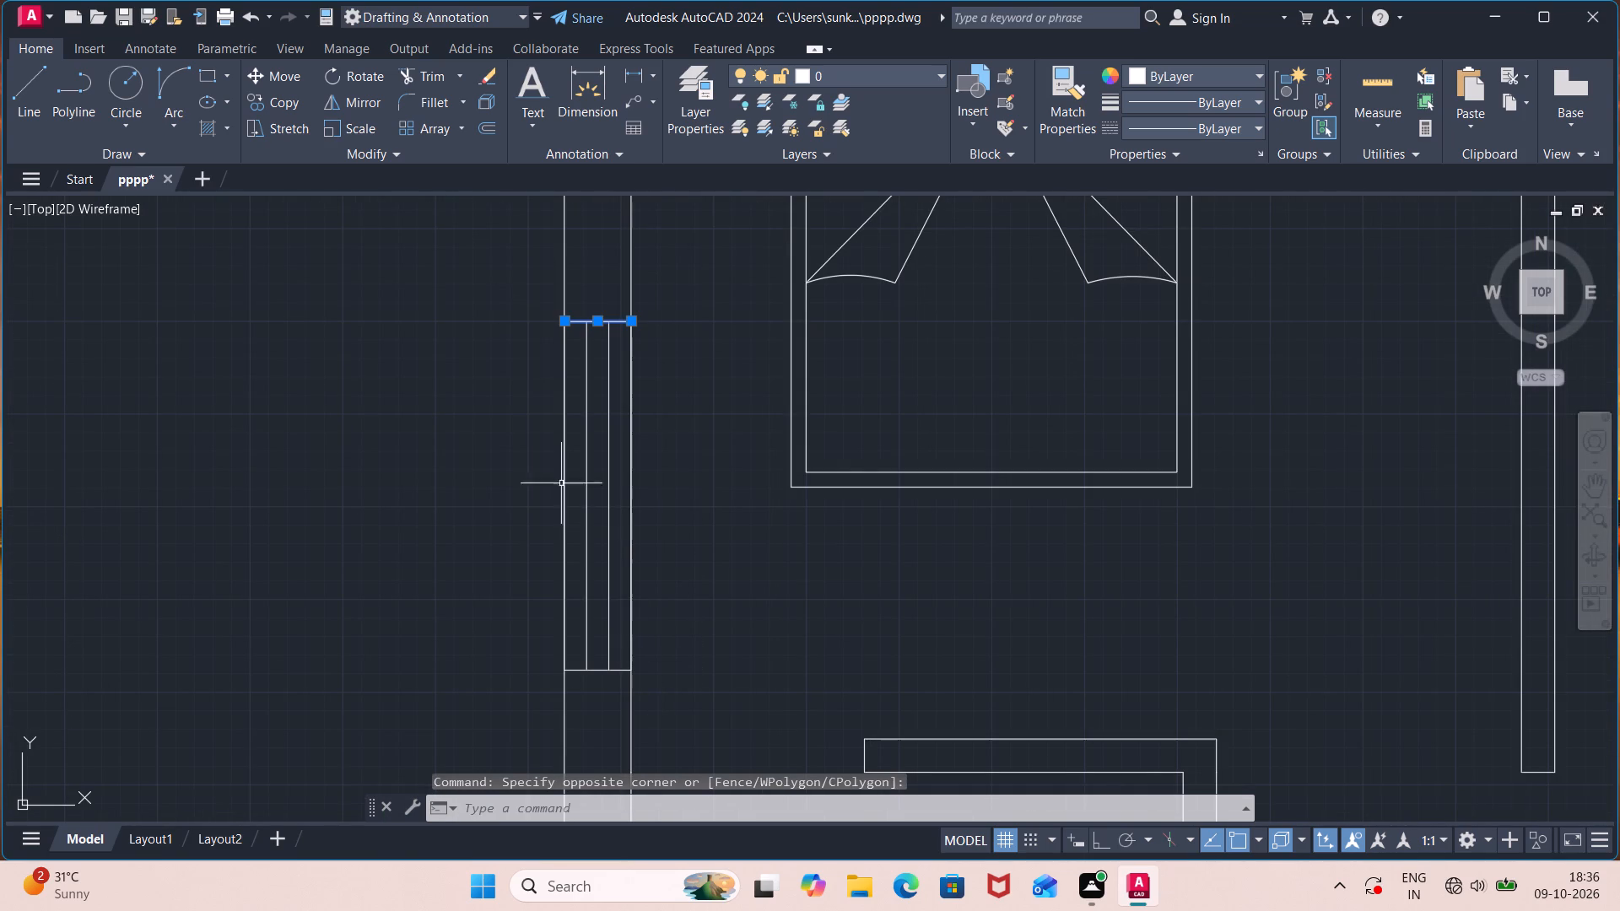
pyautogui.click(529, 212)
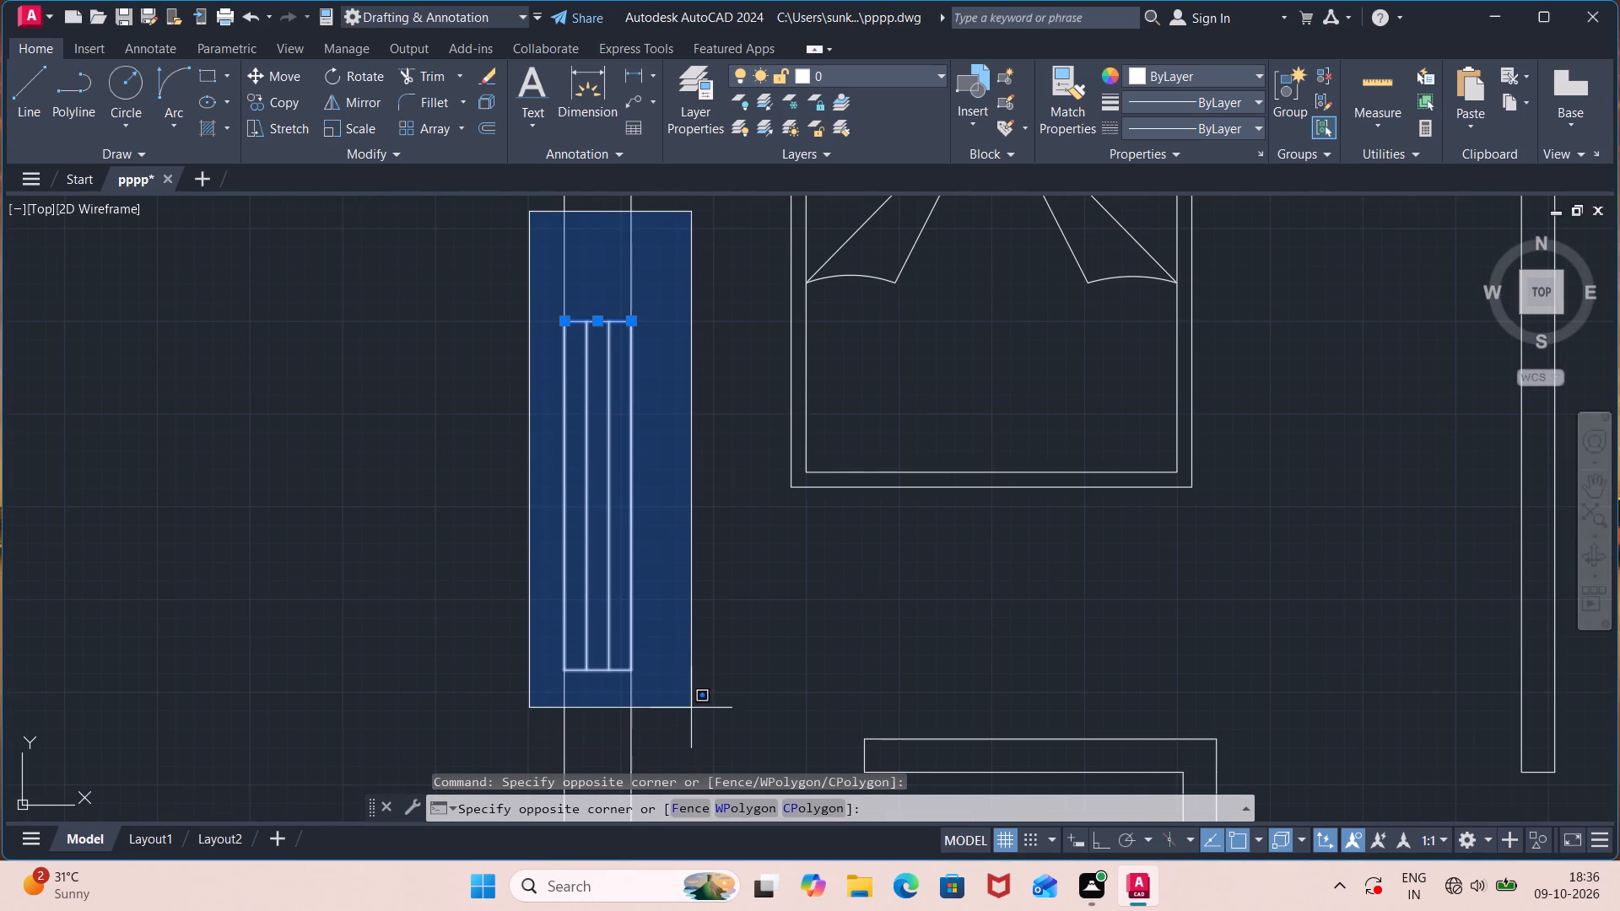
pyautogui.click(690, 707)
pyautogui.press('m')
pyautogui.press('Return')
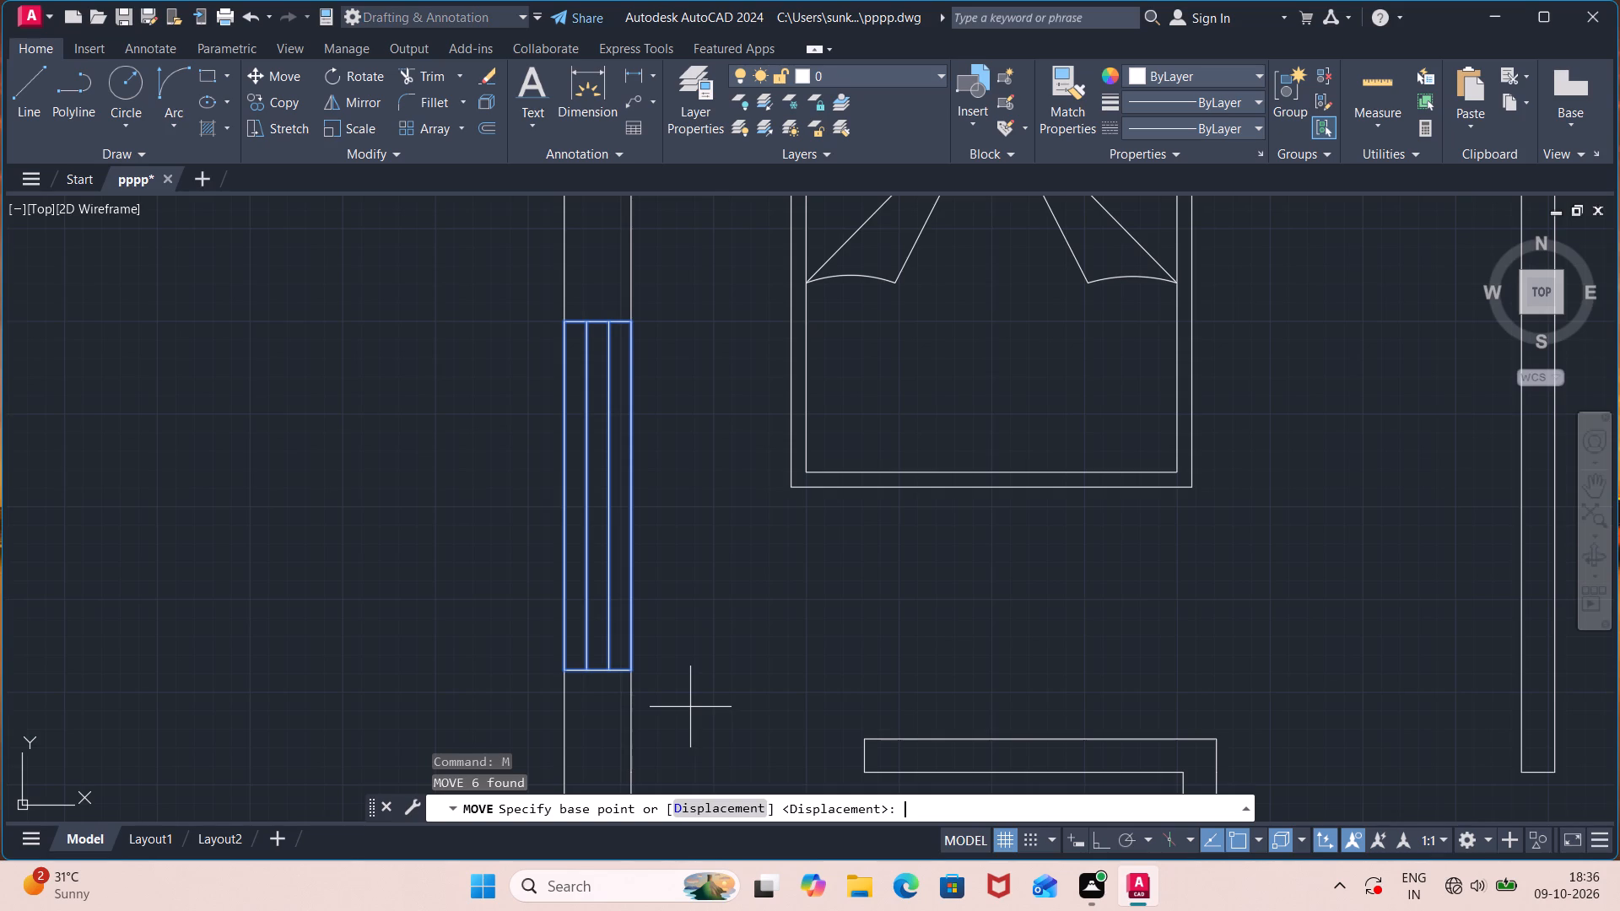
pyautogui.click(634, 319)
pyautogui.moveTo(629, 253); pyautogui.dragTo(632, 292, button='middle')
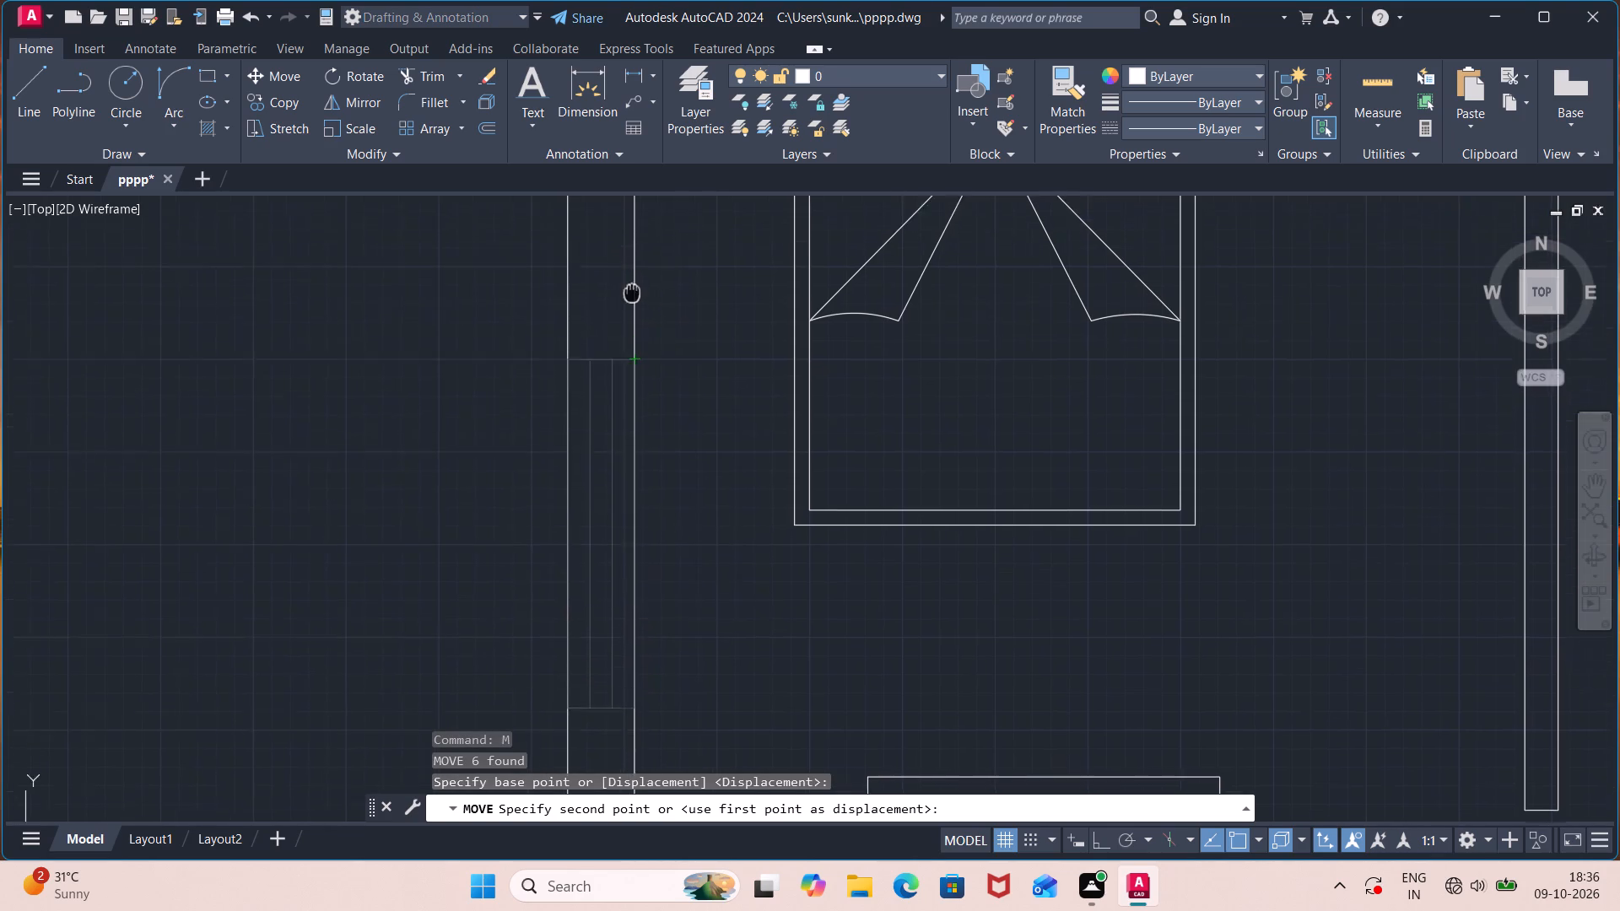
pyautogui.moveTo(632, 292); pyautogui.dragTo(656, 493, button='middle')
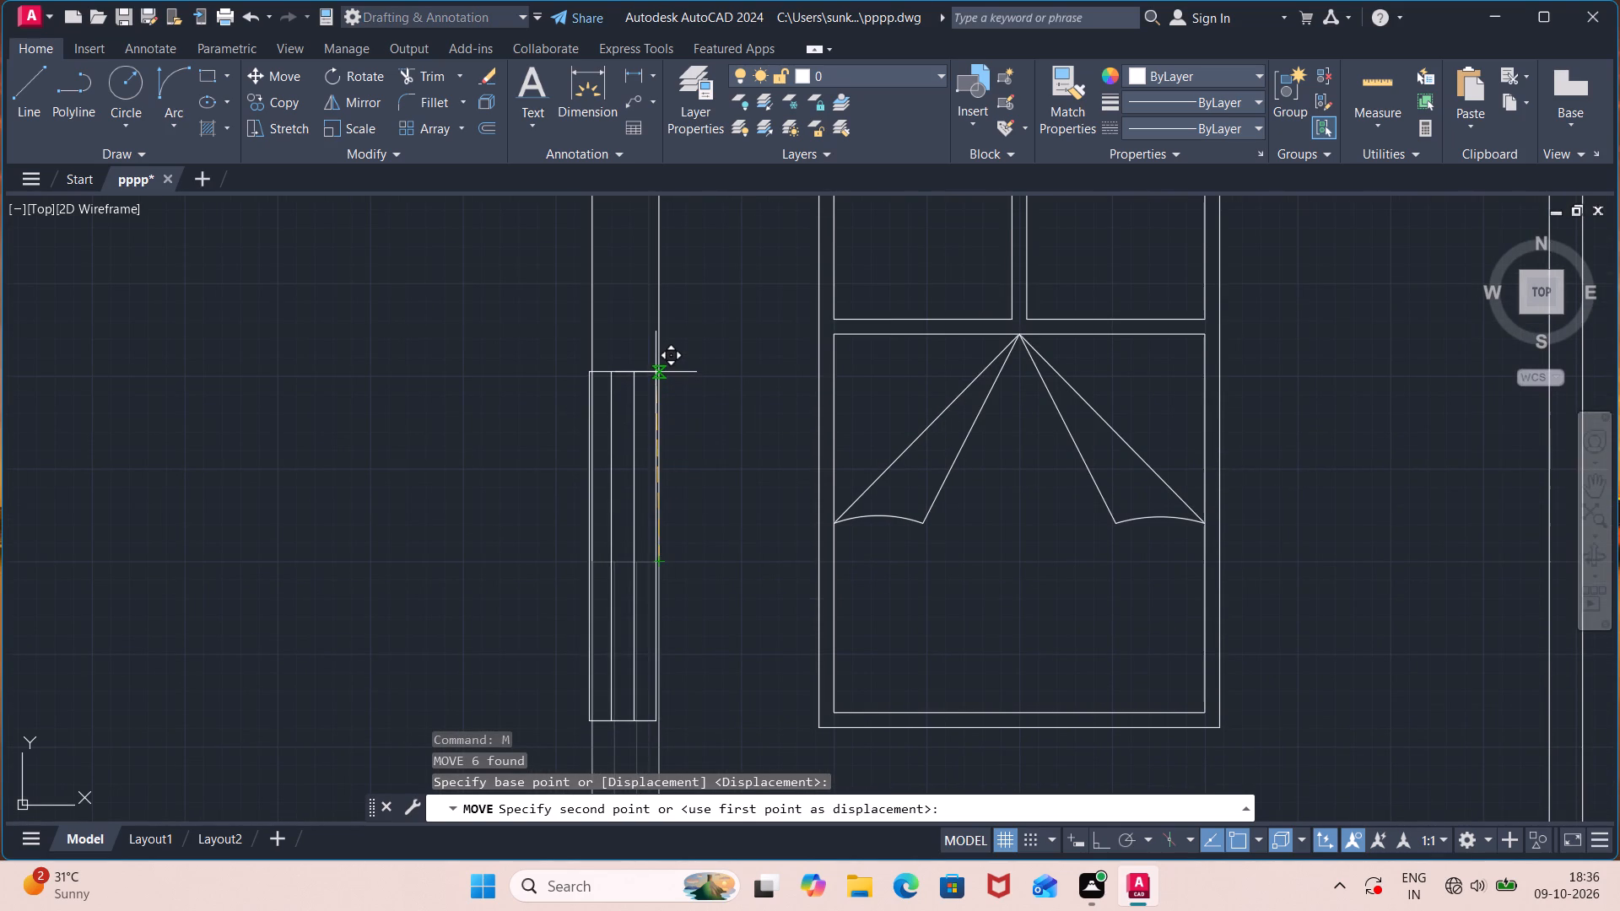
pyautogui.click(658, 364)
# Copy the spare vertical 2'6" window by its top-left corner into the west wall of each of the two small rooms west of HOME.
pyautogui.scroll(-4, 834, 318)
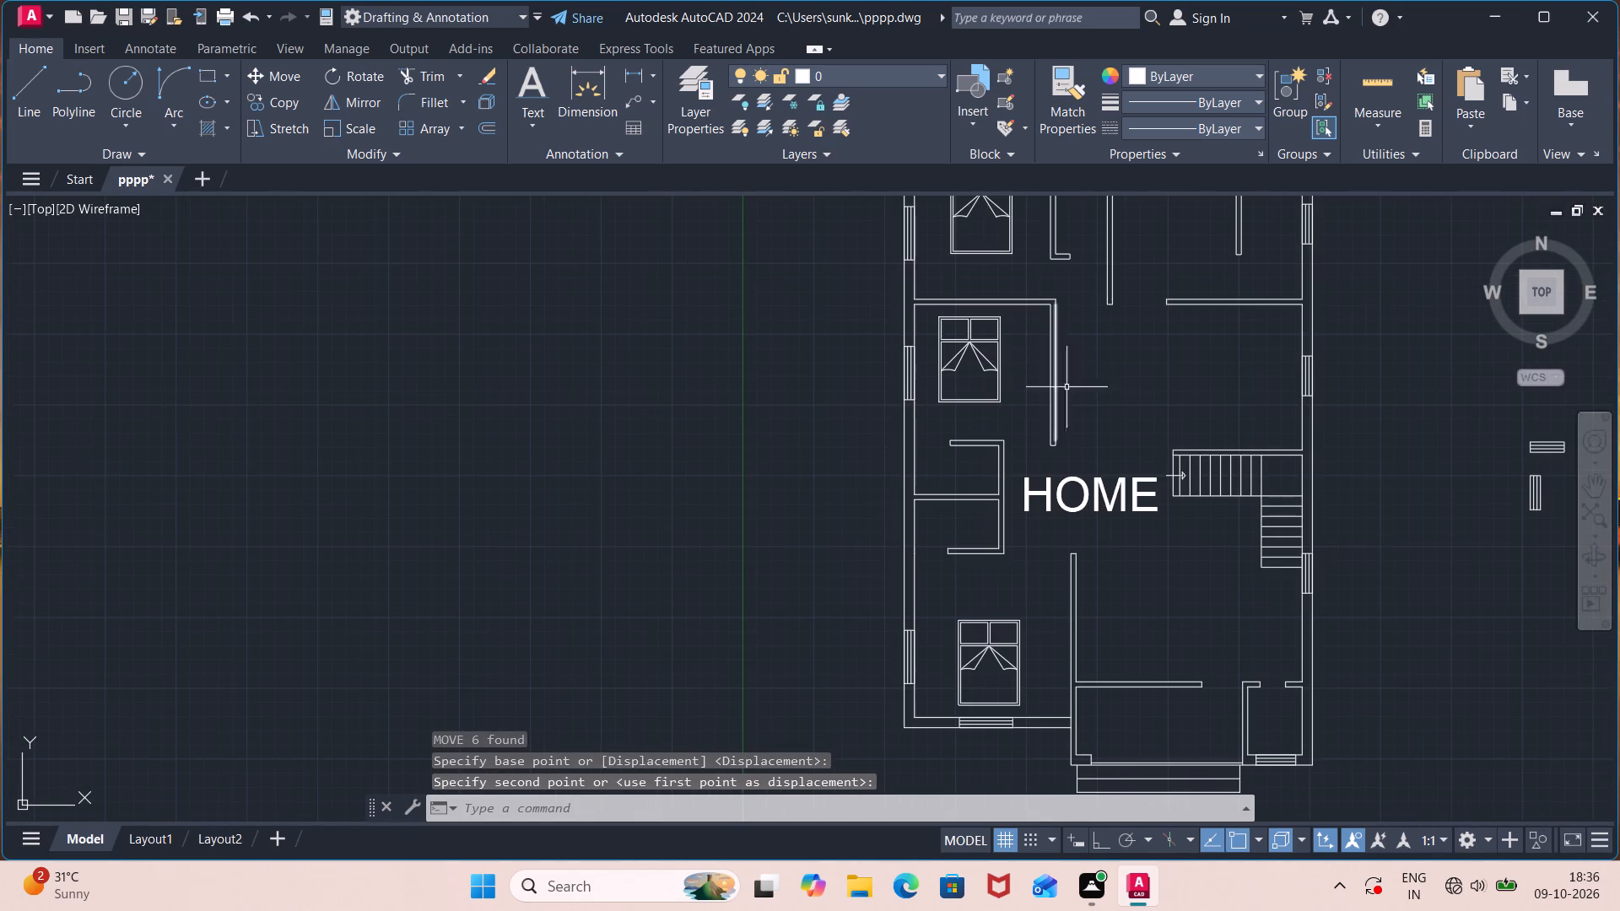
pyautogui.moveTo(1488, 476); pyautogui.dragTo(985, 371, button='middle')
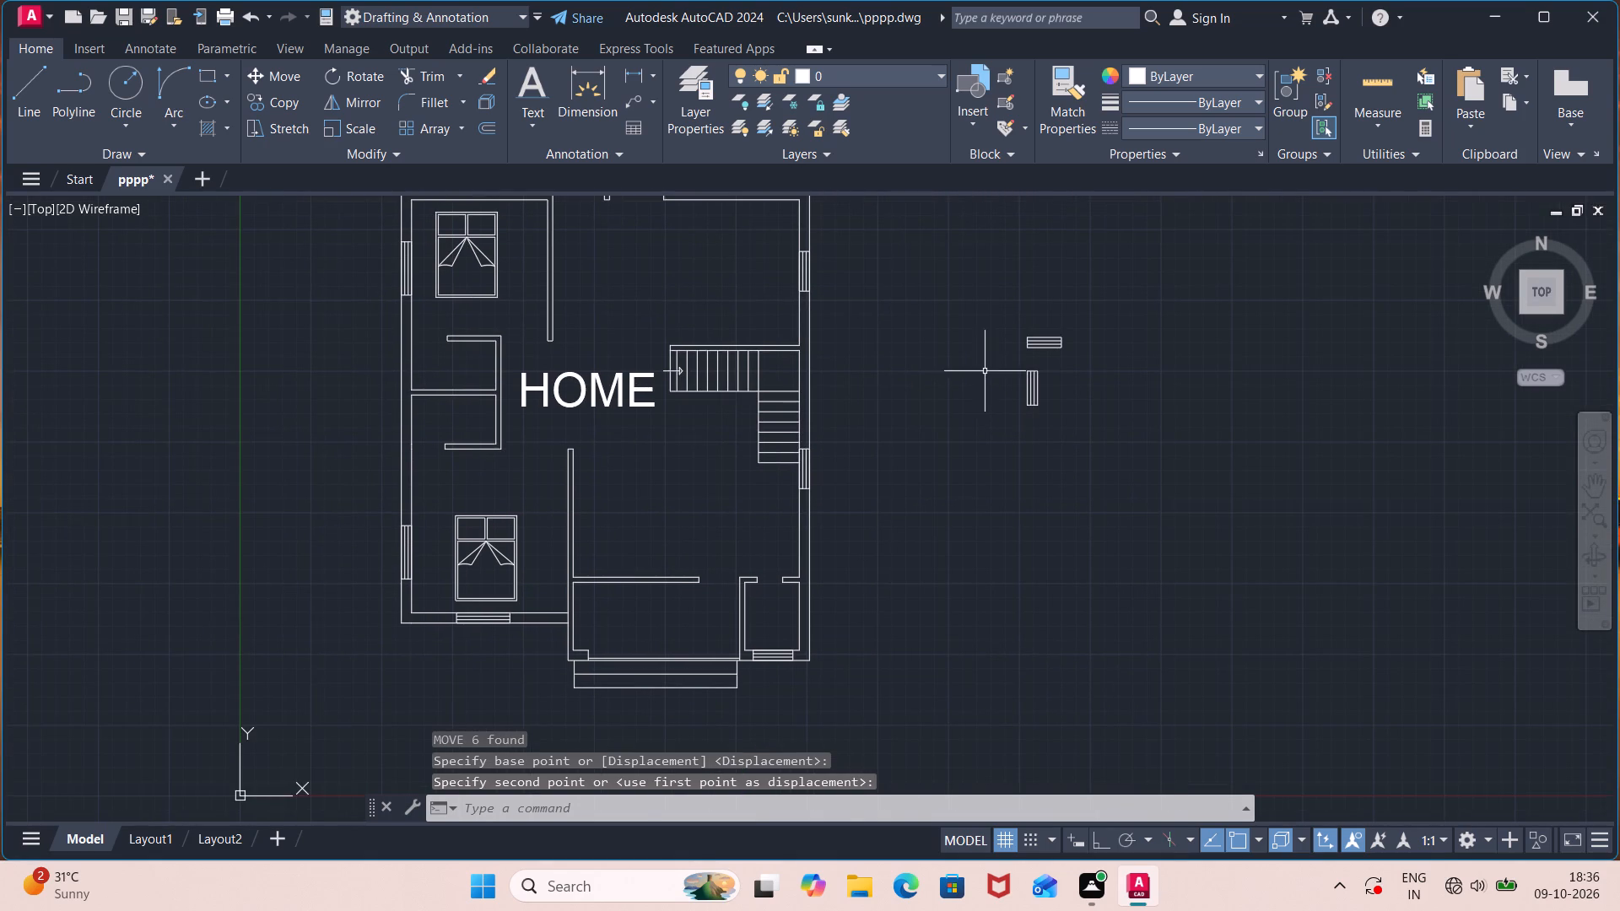
pyautogui.click(1007, 365)
pyautogui.click(1095, 445)
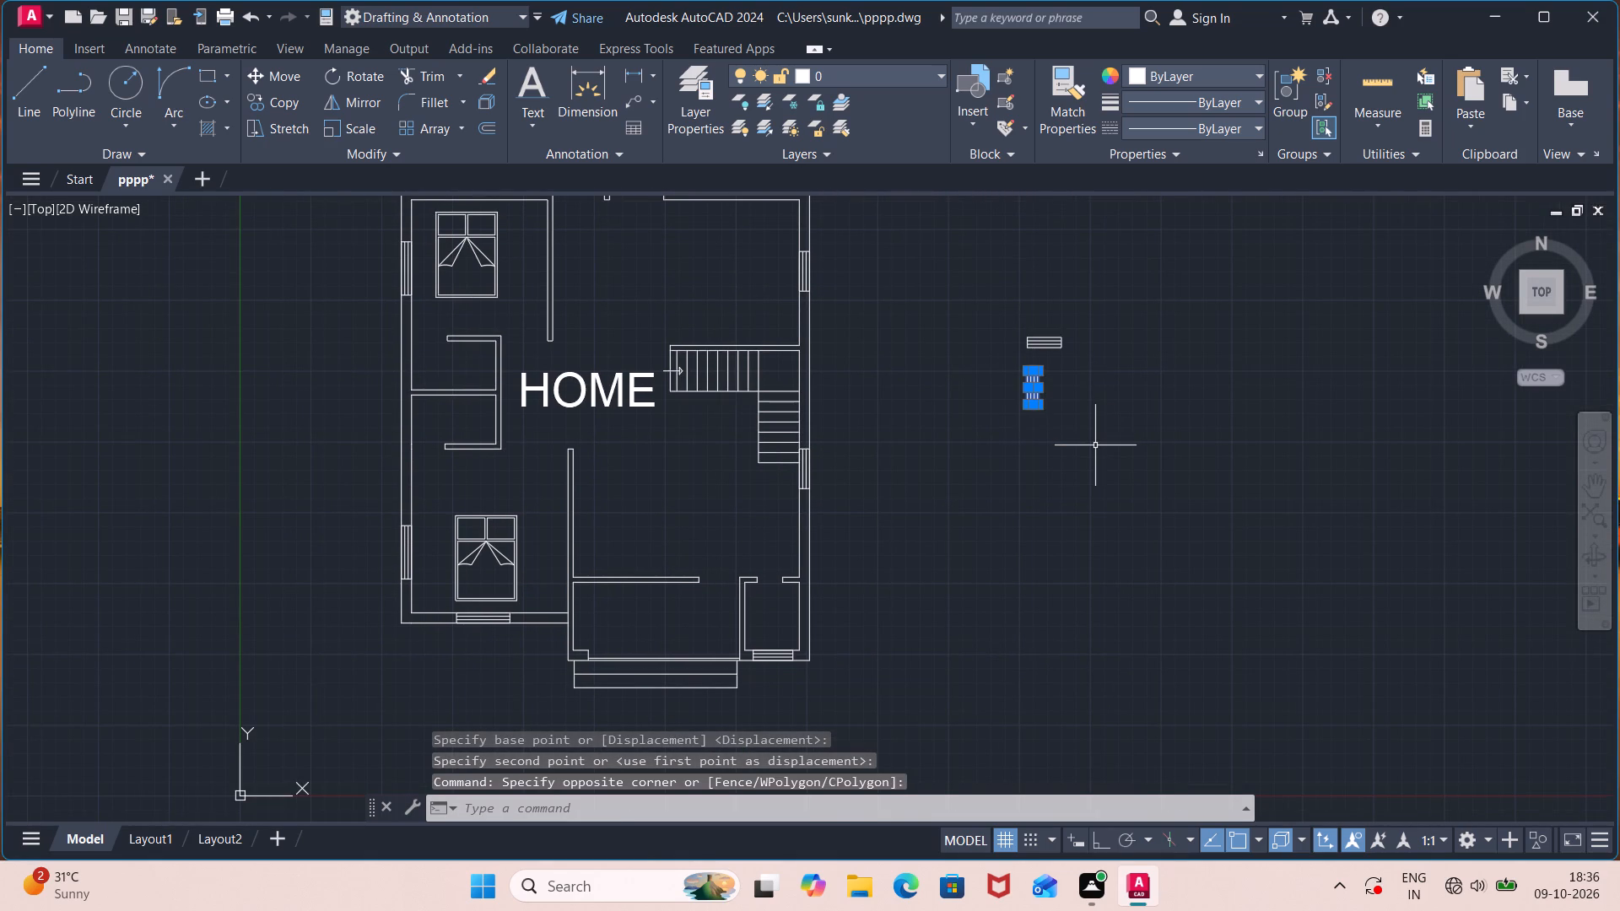
pyautogui.write('CO')
pyautogui.press('Return')
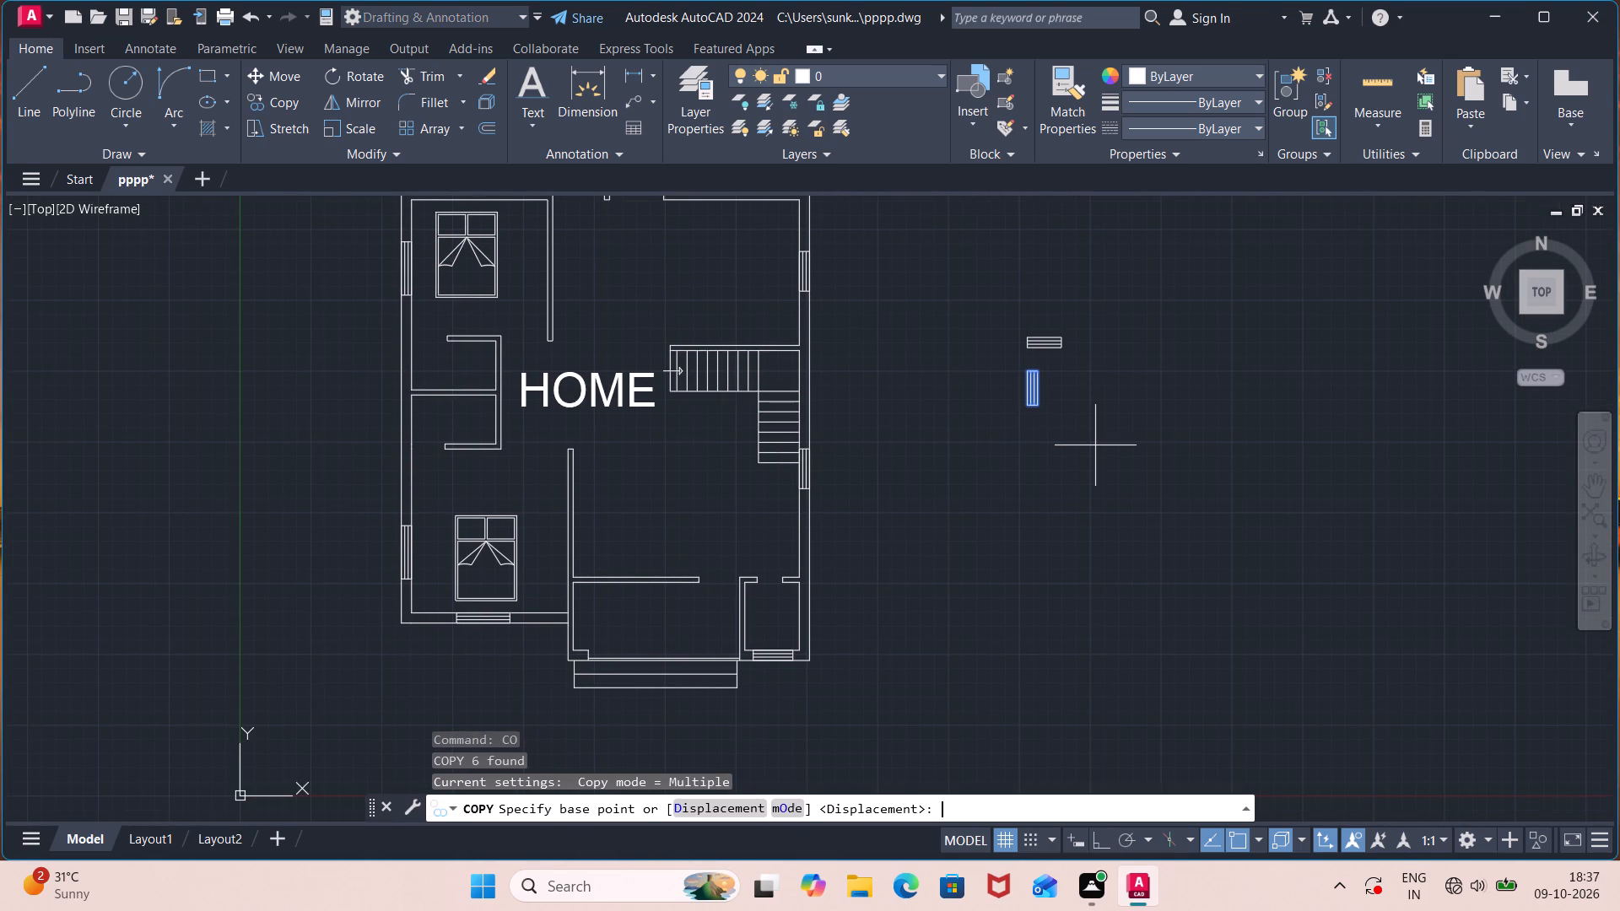
pyautogui.click(1023, 368)
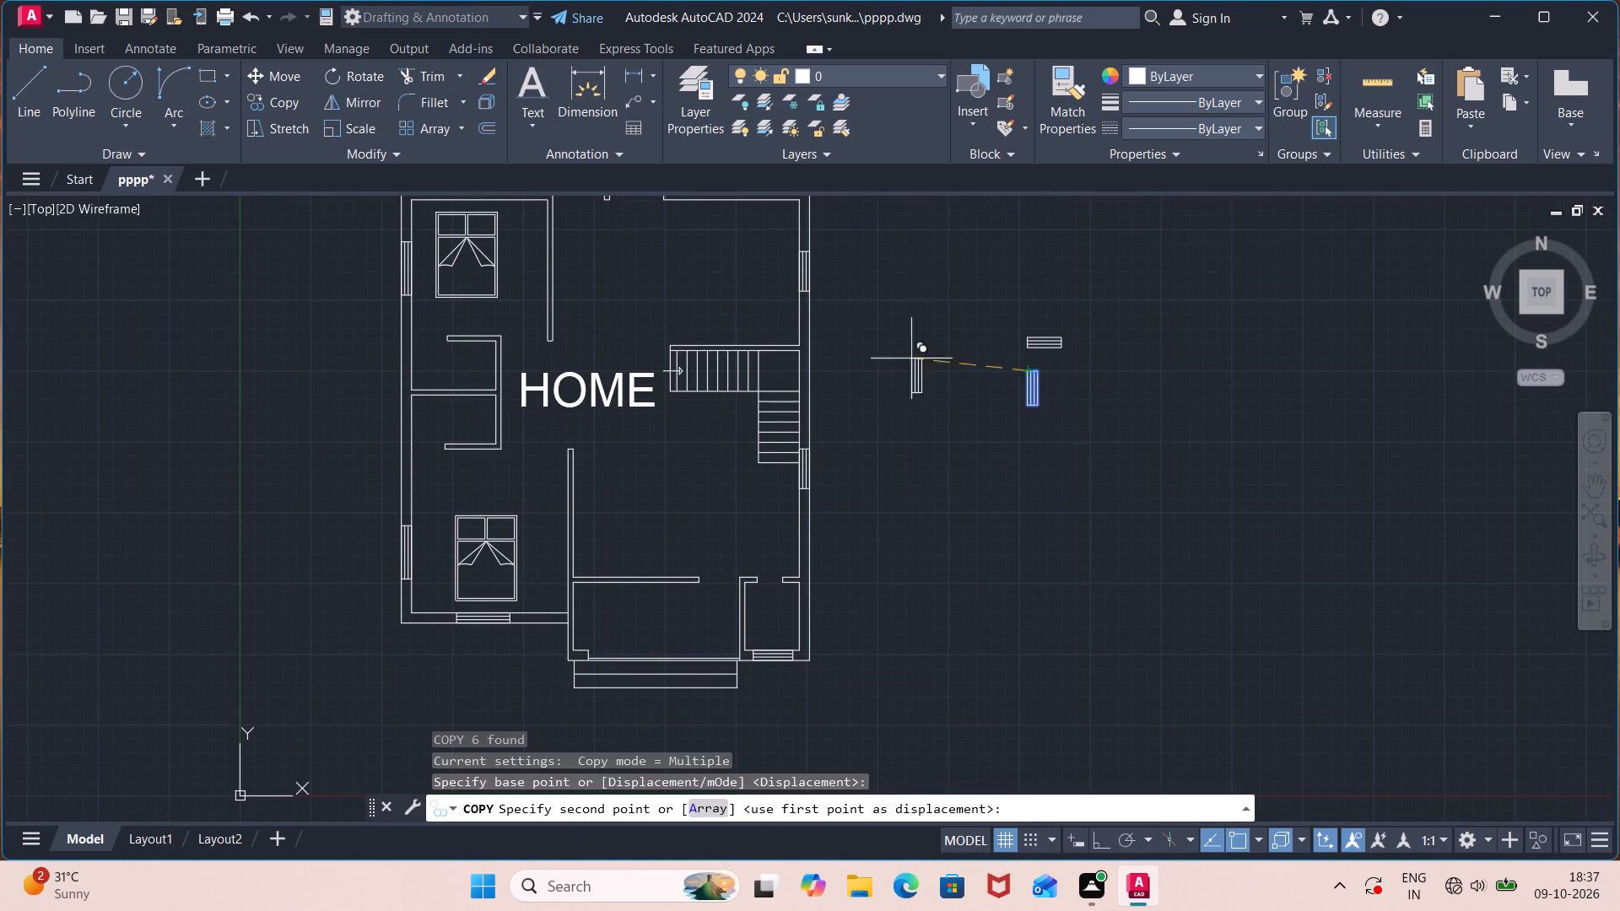
pyautogui.scroll(2, 402, 350)
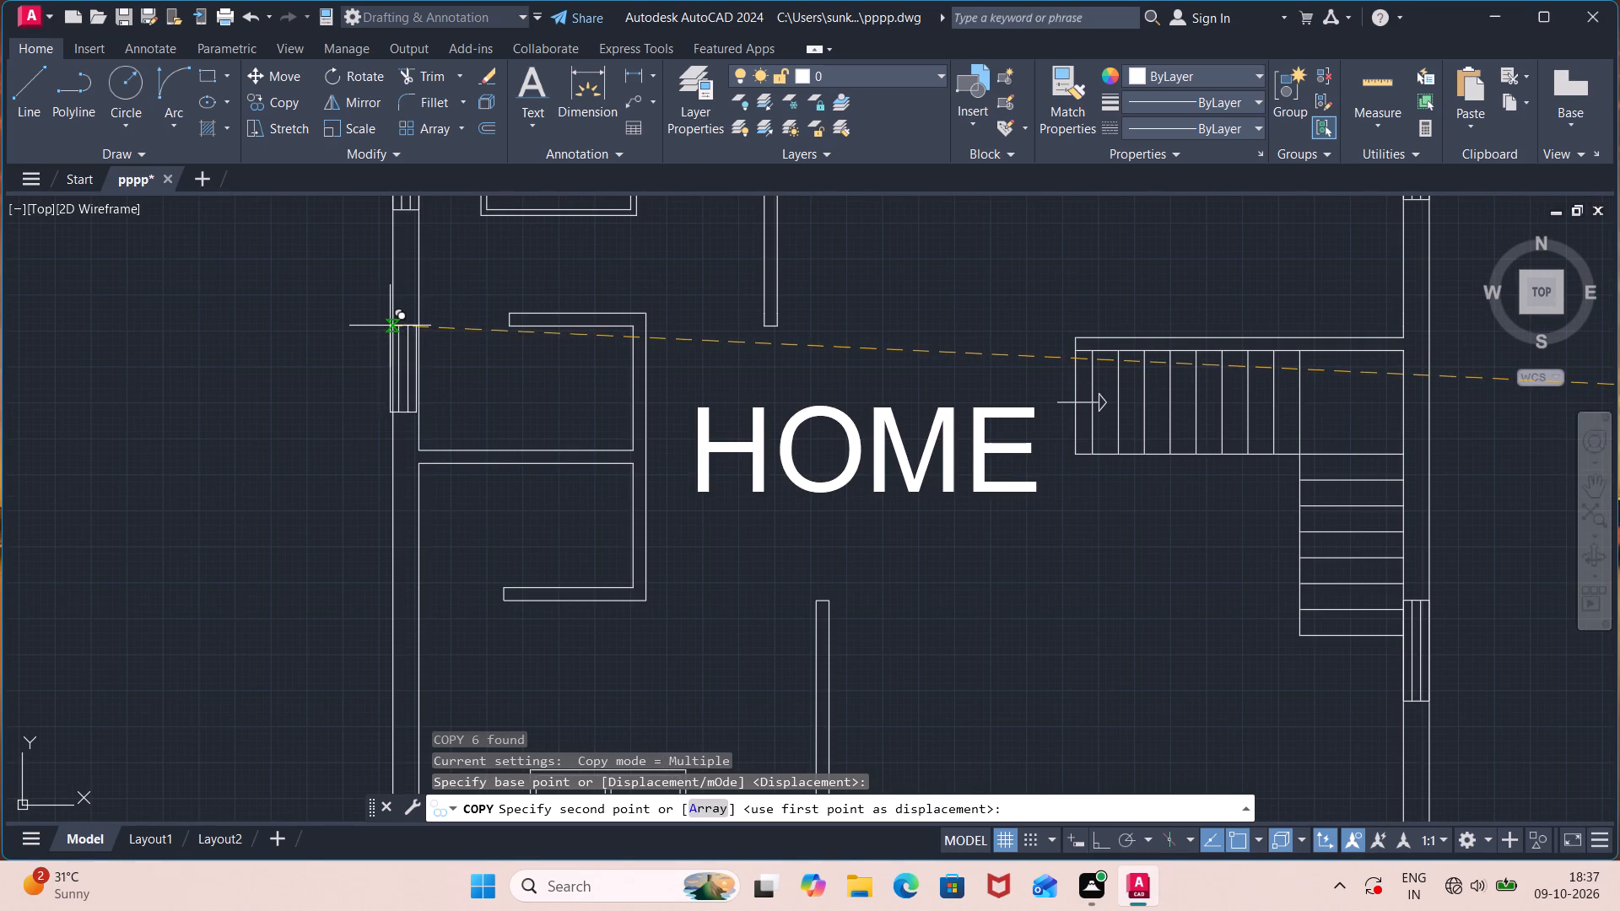
pyautogui.click(391, 335)
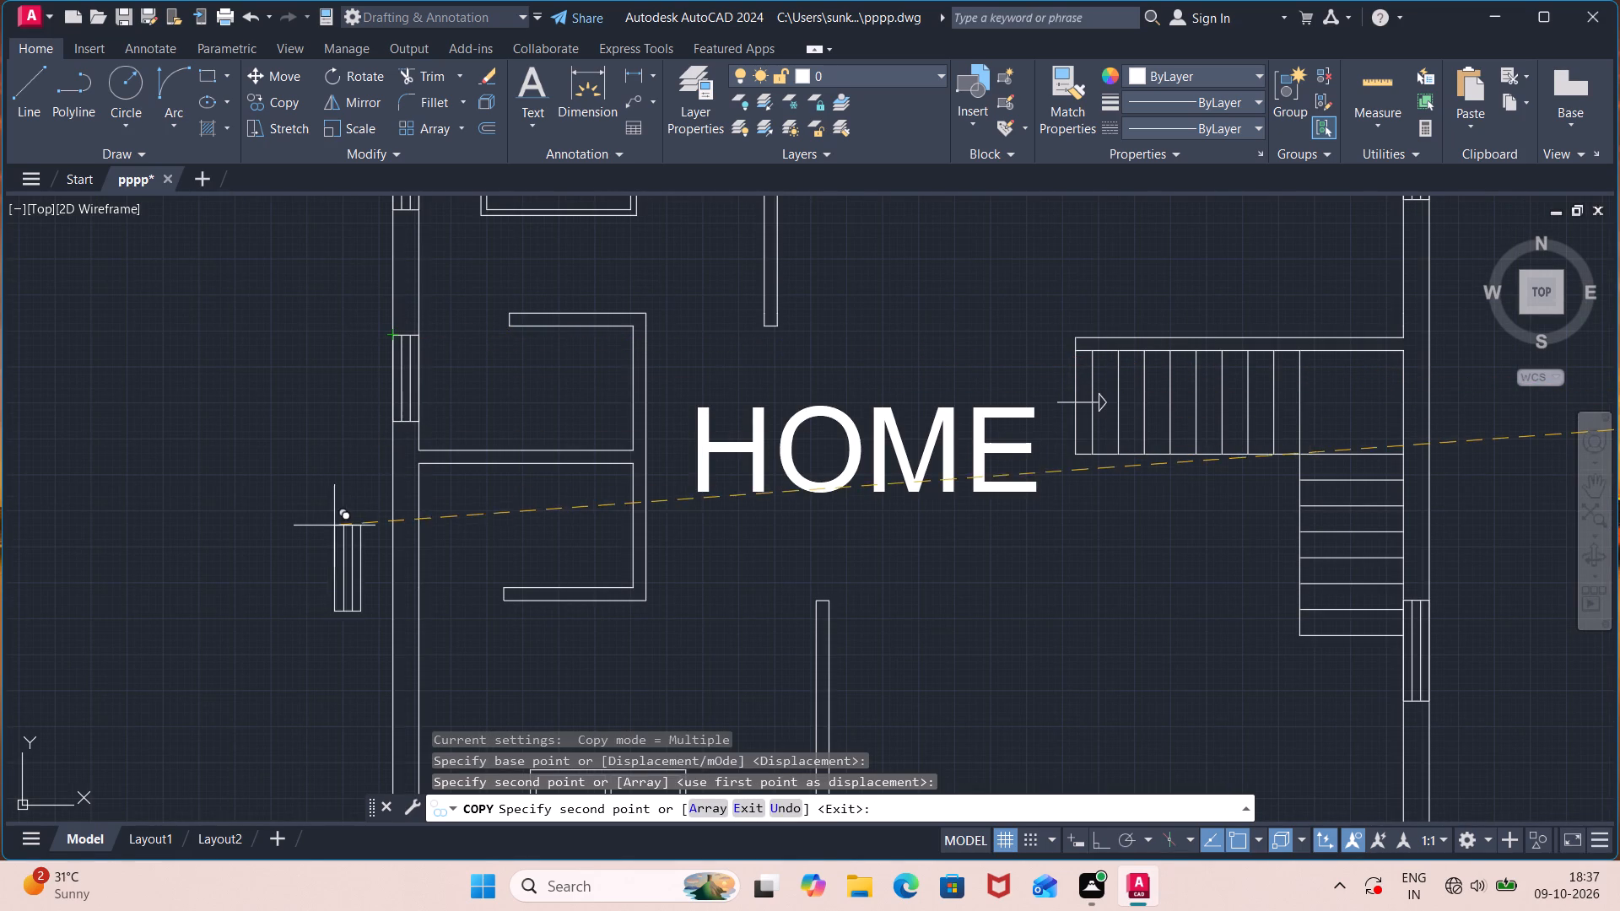
pyautogui.click(393, 508)
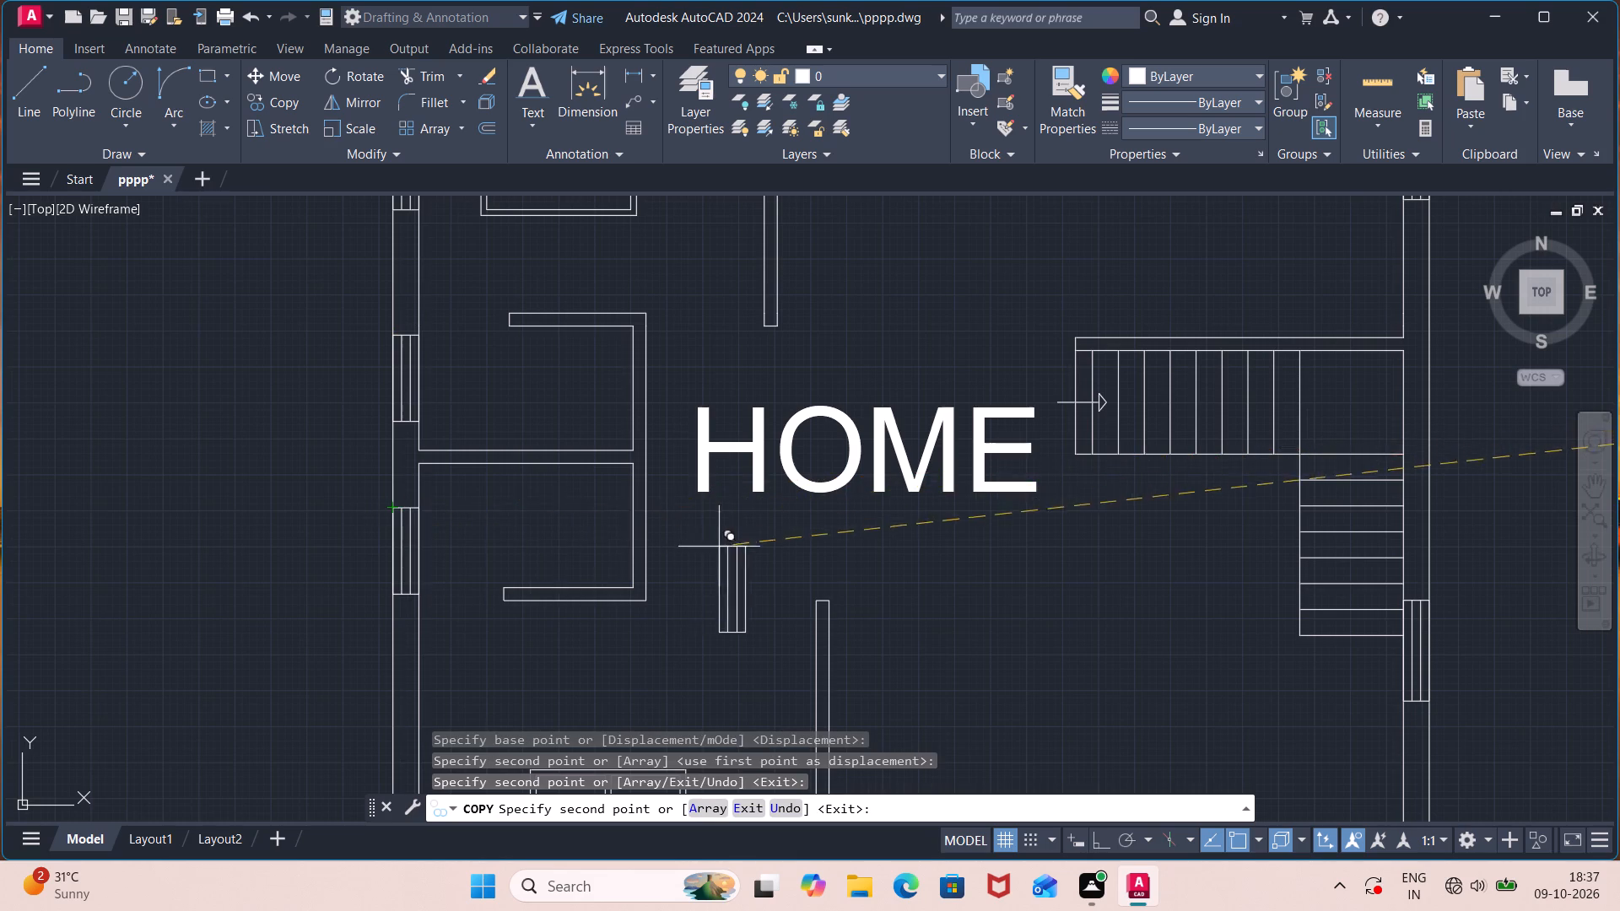
pyautogui.scroll(-3, 775, 548)
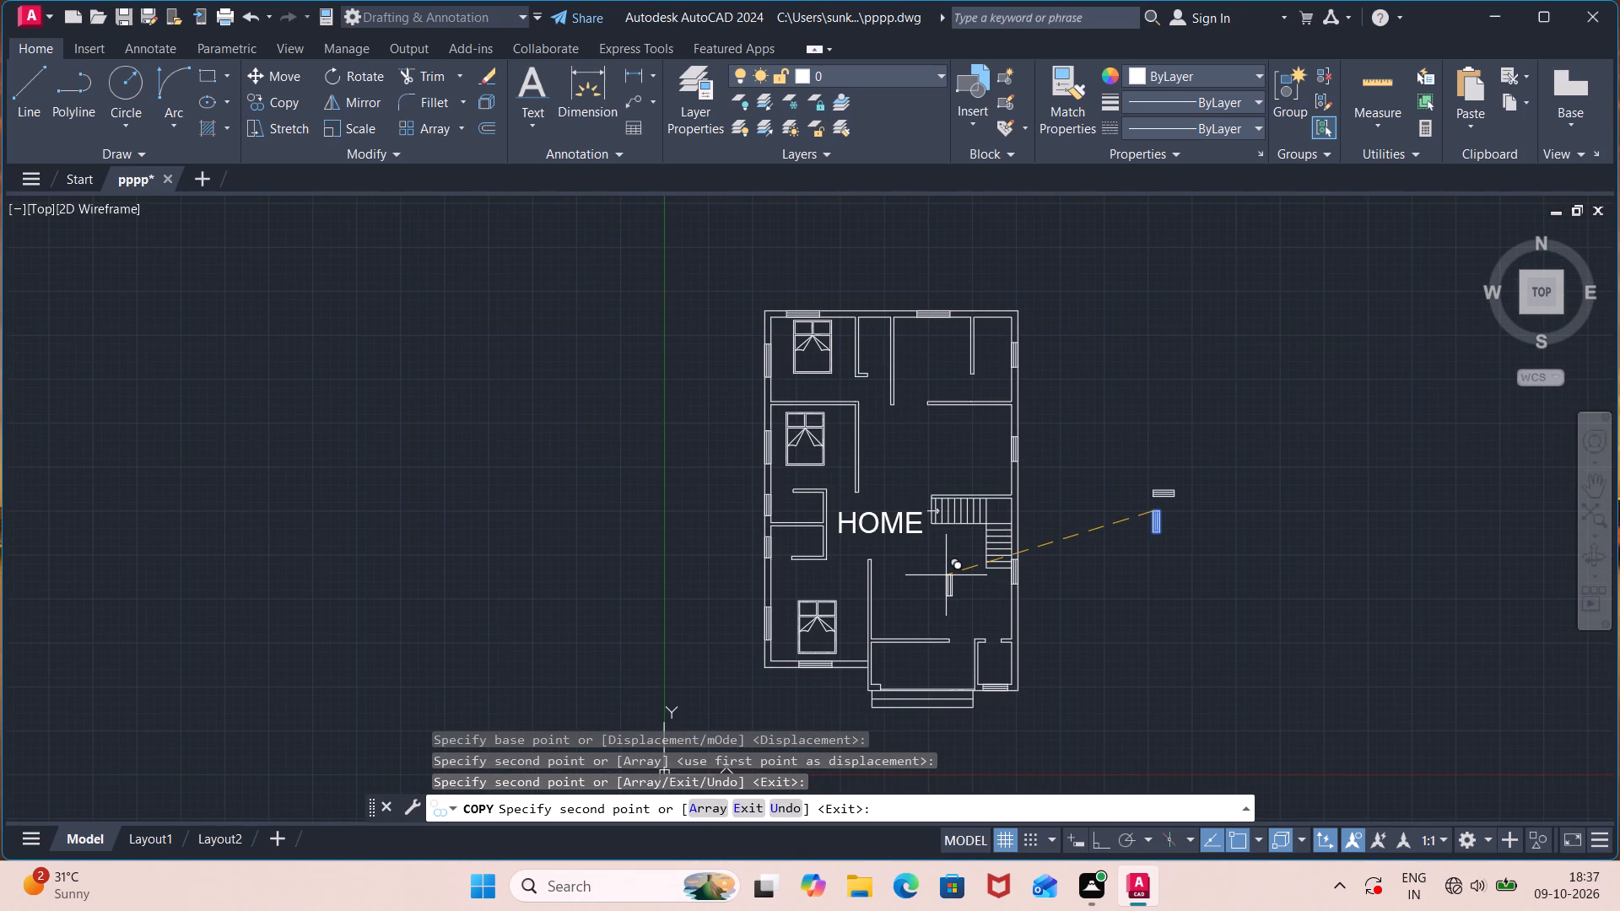
pyautogui.moveTo(946, 575); pyautogui.dragTo(813, 358, button='middle')
pyautogui.scroll(2, 833, 368)
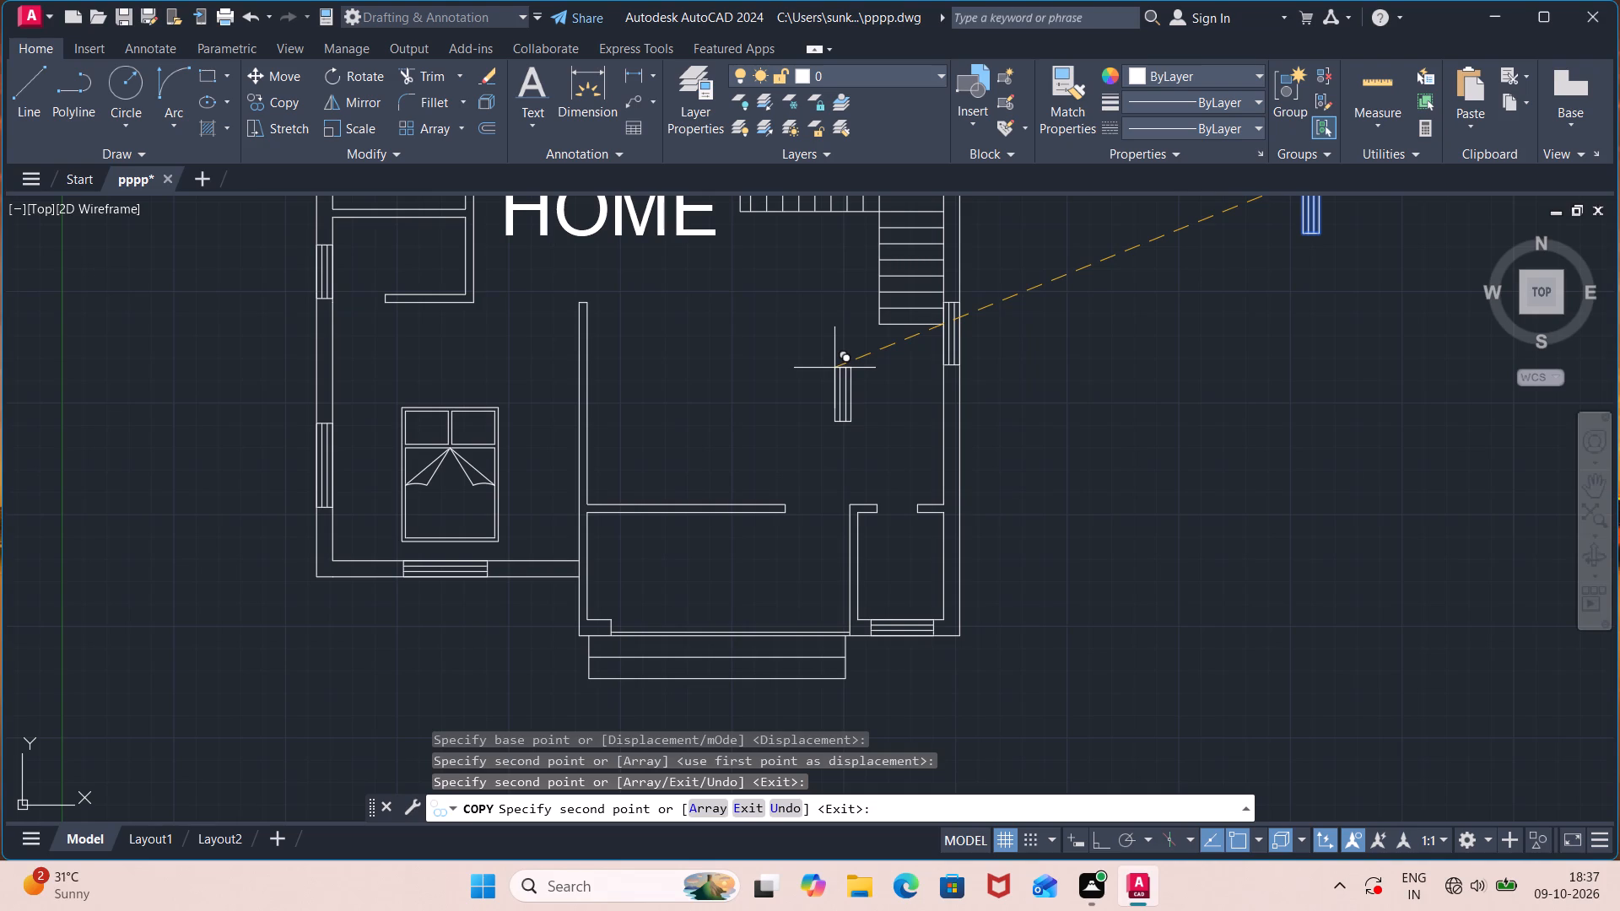
pyautogui.press('Escape')
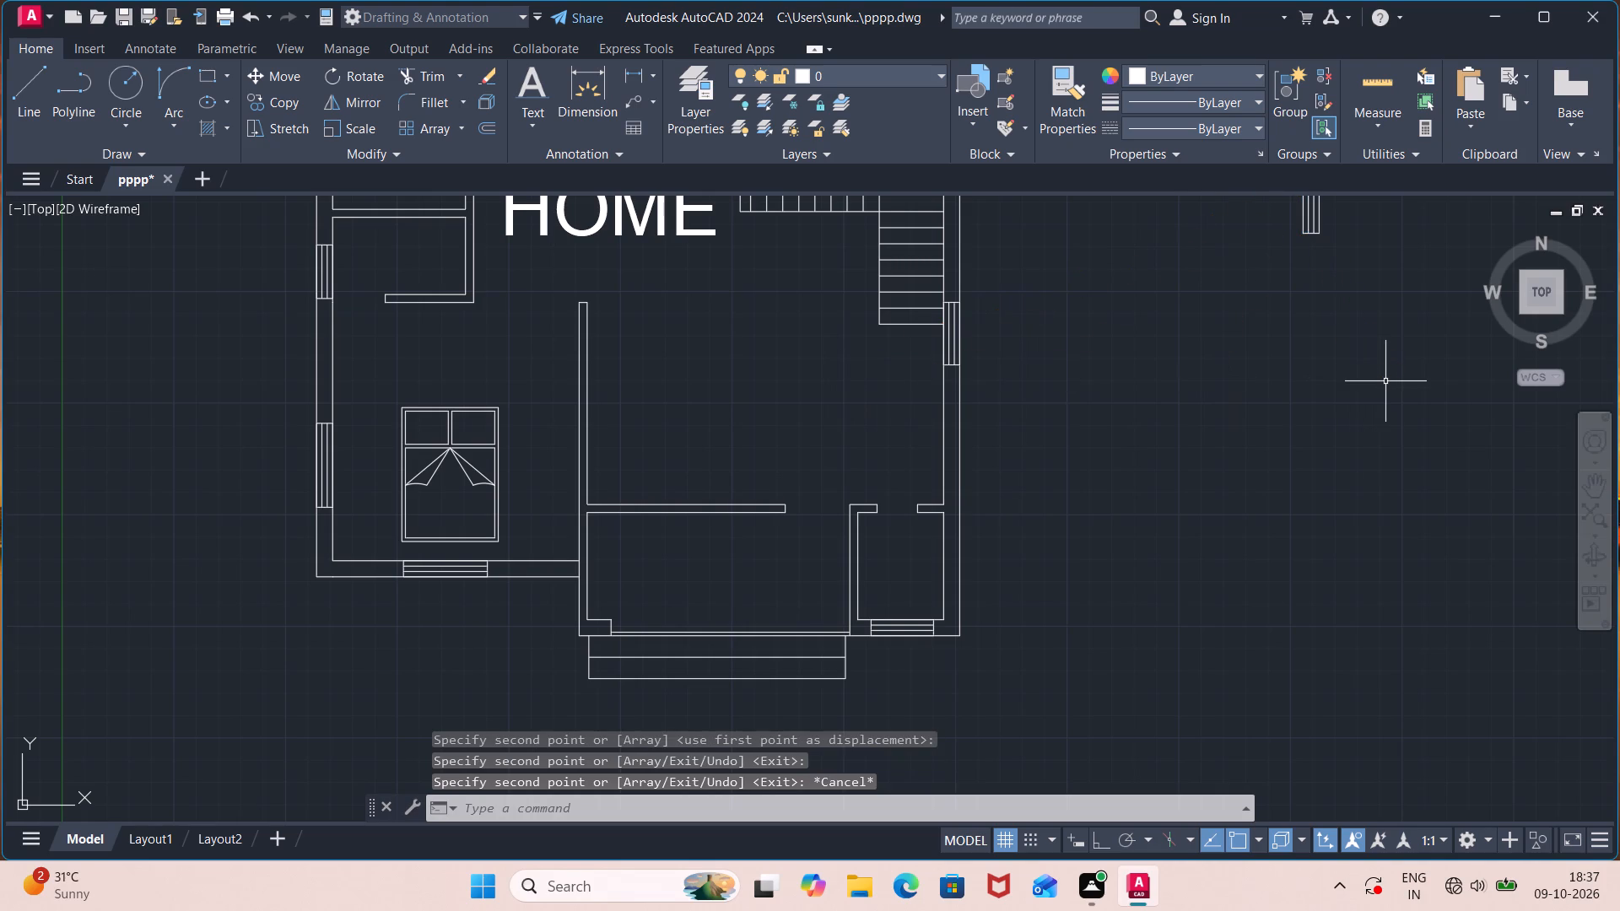
# Move the spare horizontal 2'6" window by its top-left corner into the north wall of the small room east of the northwest bedroom.
pyautogui.scroll(-2, 1385, 401)
pyautogui.moveTo(1385, 404); pyautogui.dragTo(1185, 548, button='middle')
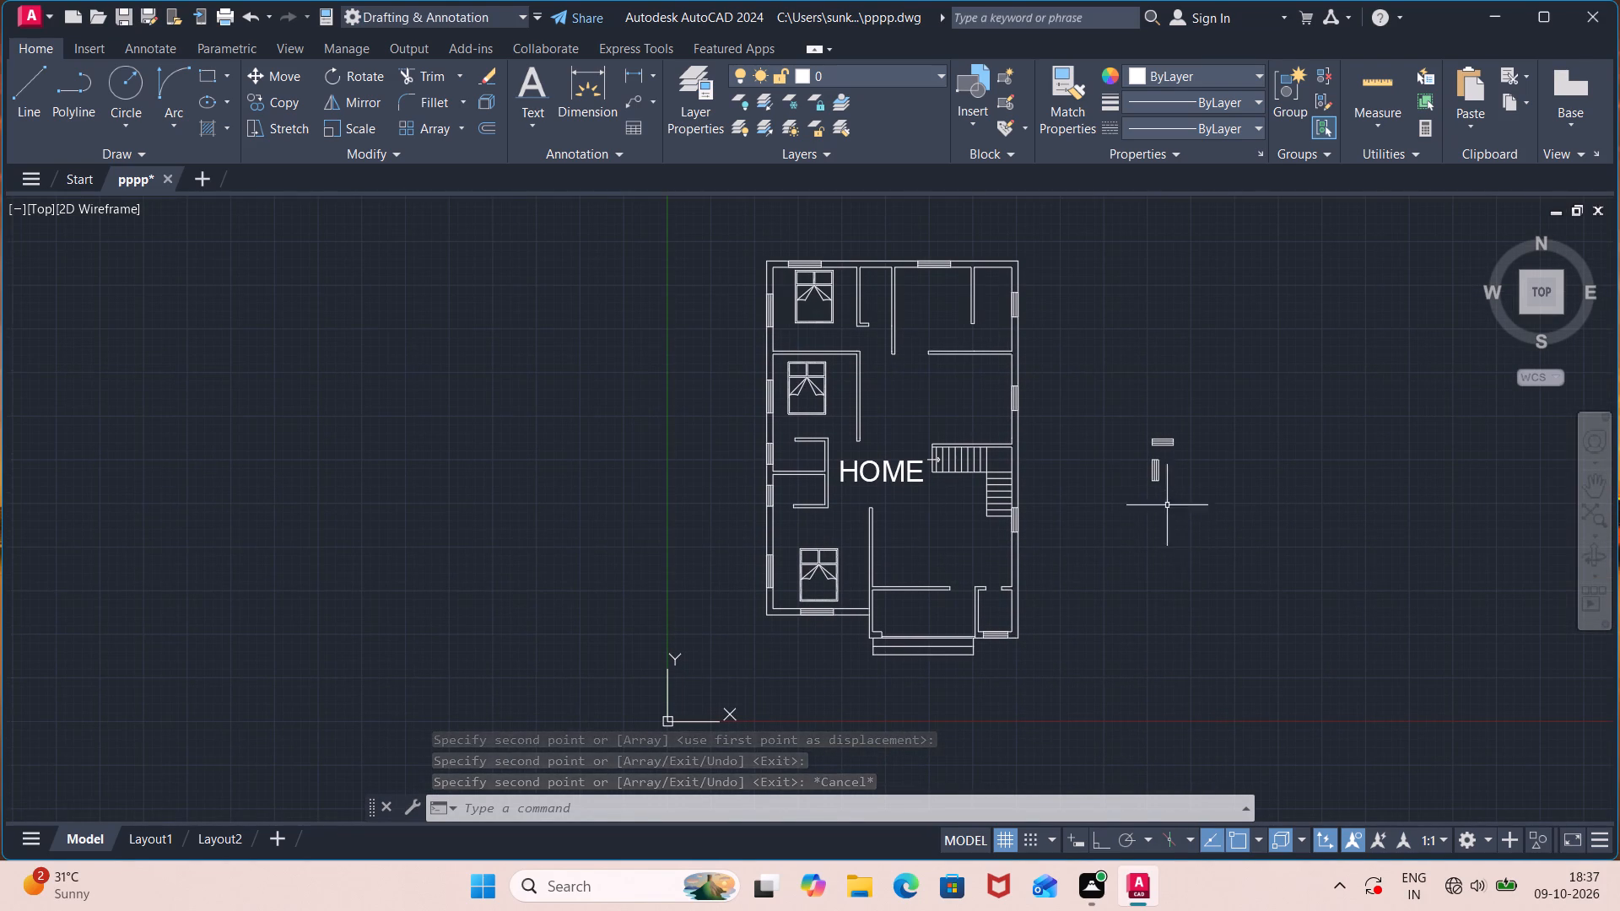
pyautogui.scroll(2, 1167, 504)
pyautogui.click(1093, 323)
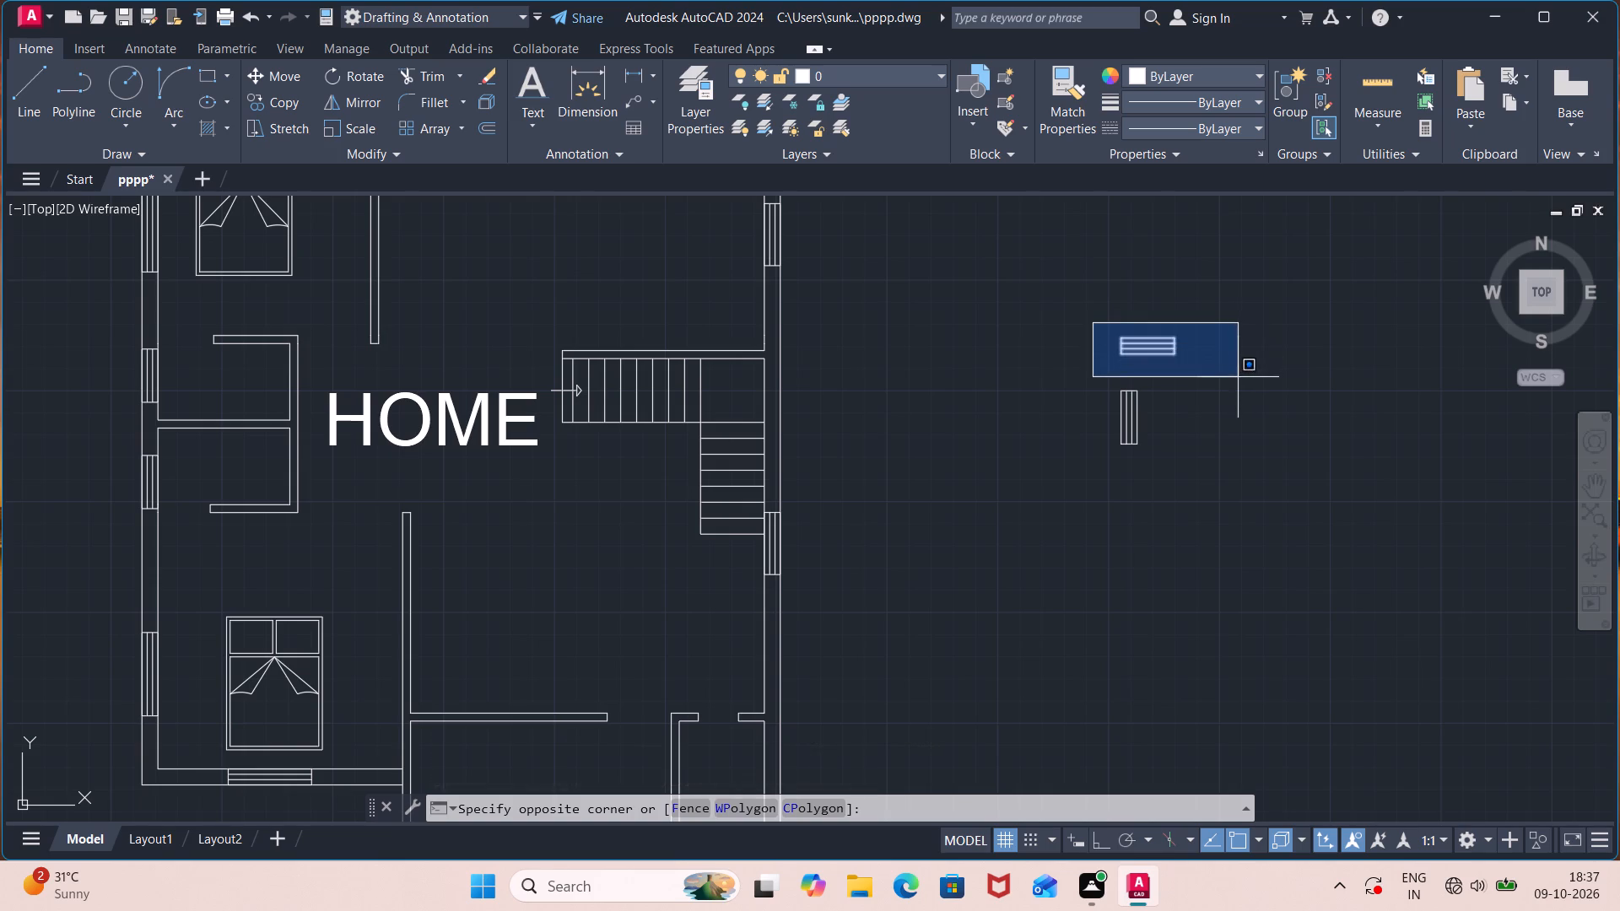
pyautogui.click(1238, 377)
pyautogui.scroll(-1, 1082, 455)
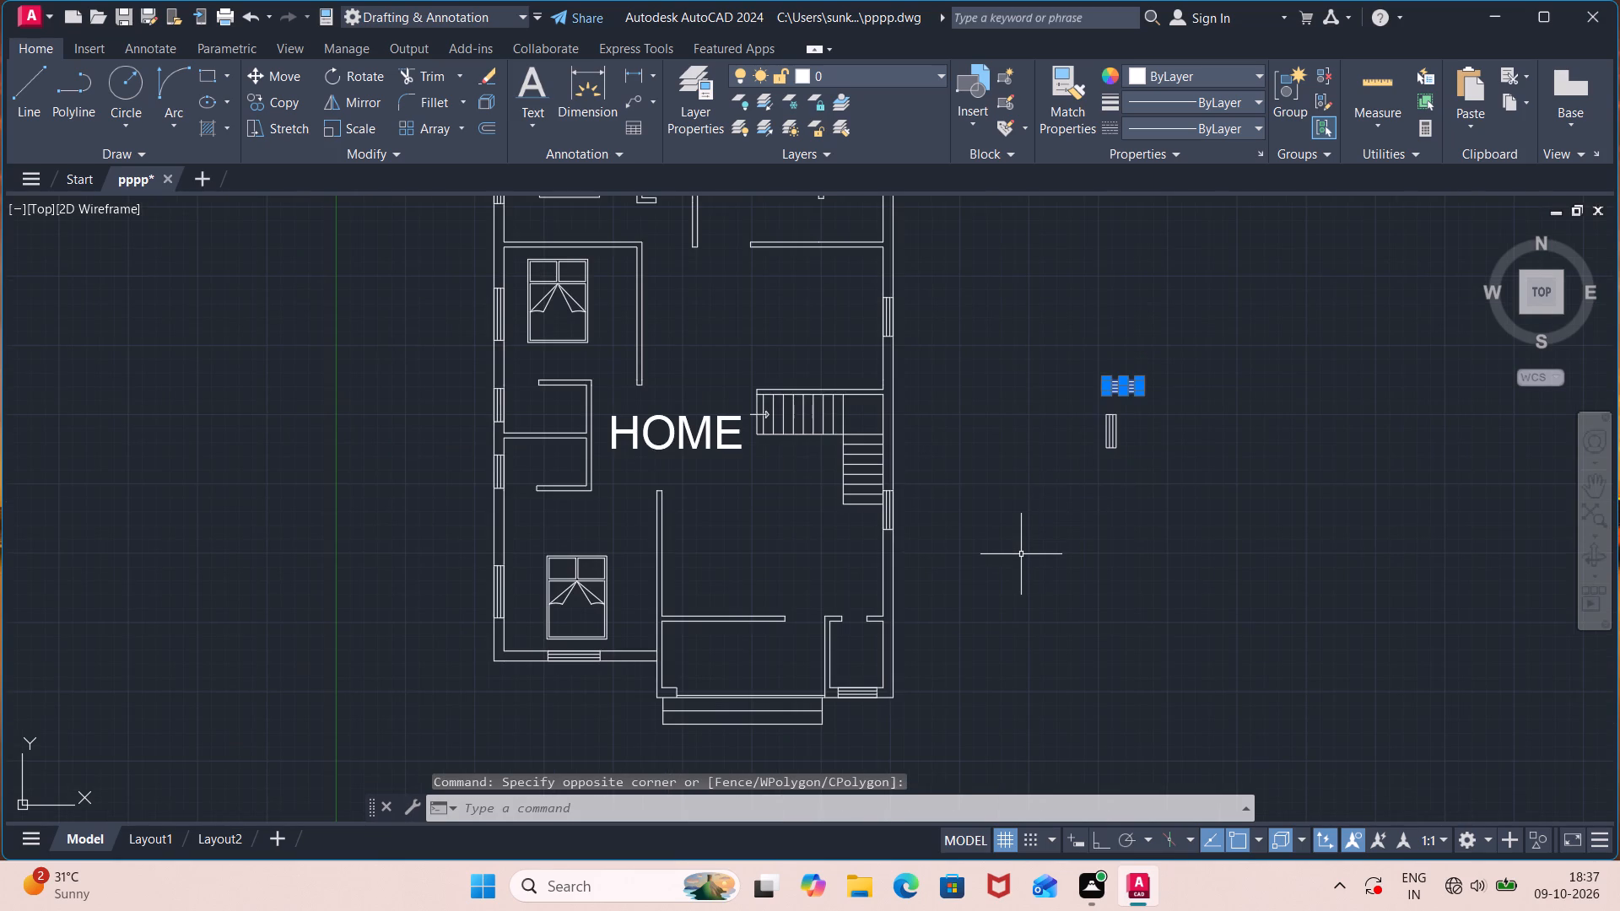
pyautogui.press('m')
pyautogui.press('Return')
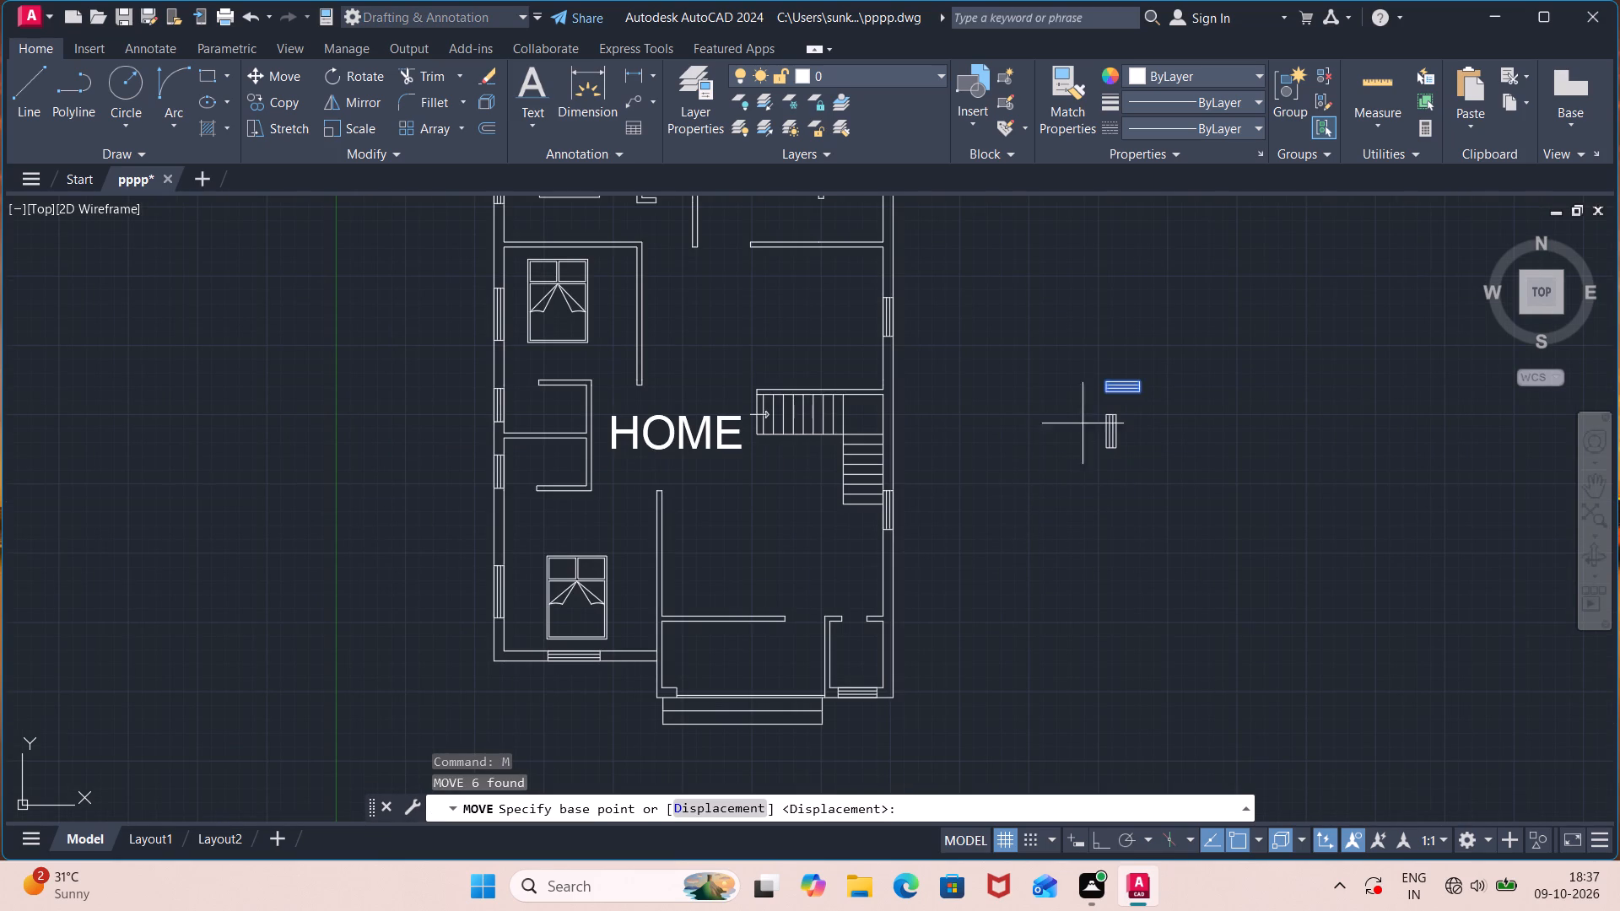
pyautogui.click(1110, 384)
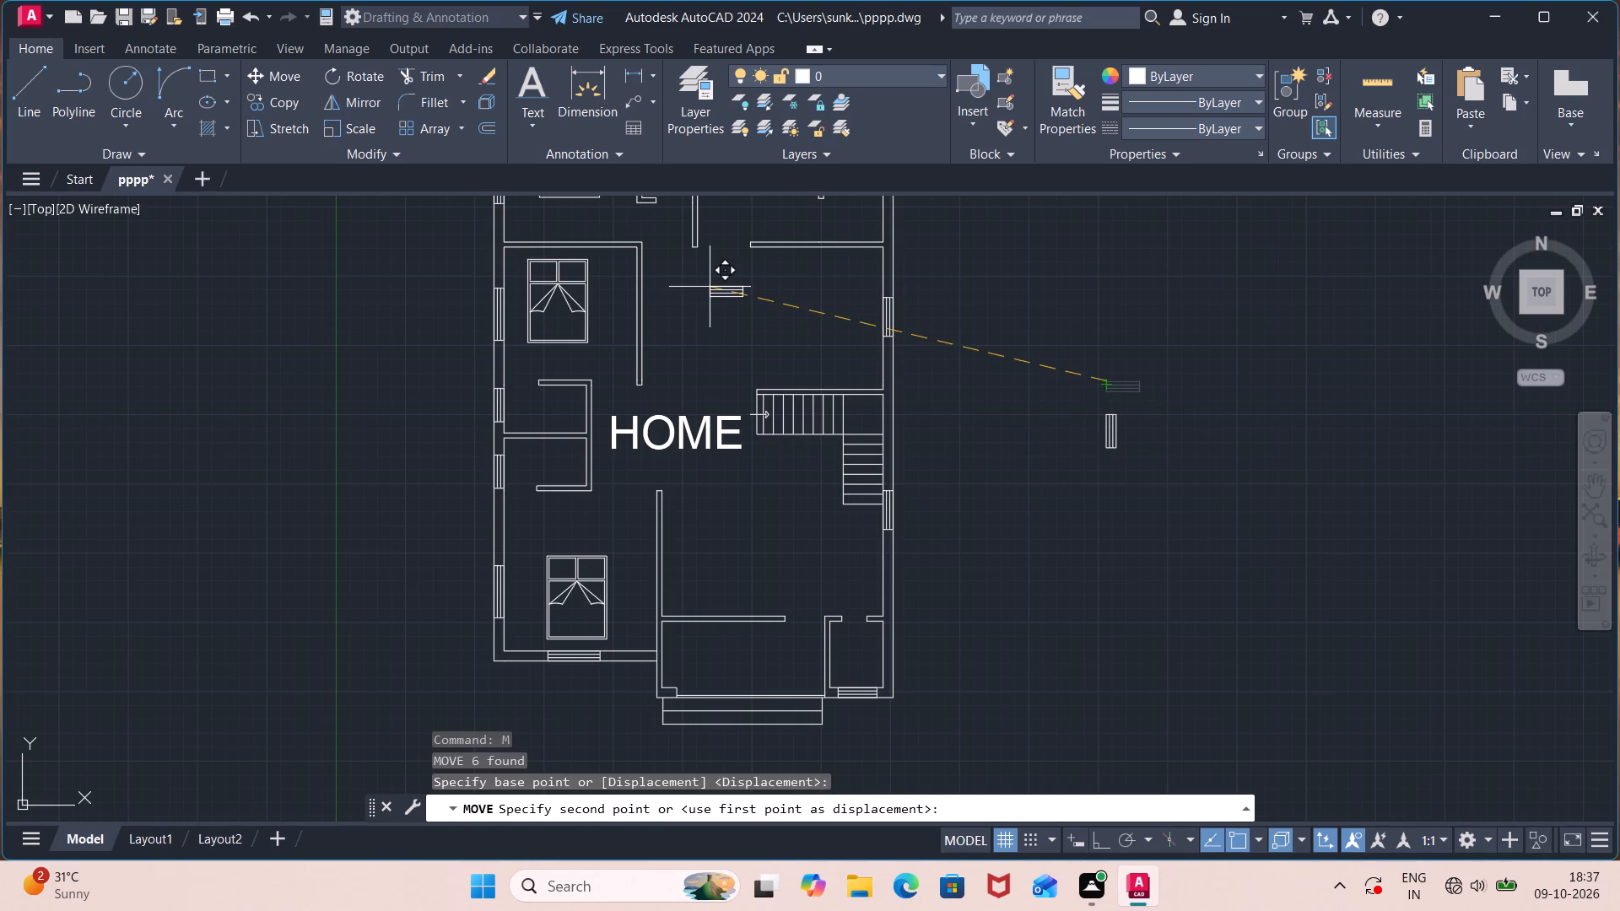
pyautogui.moveTo(709, 286); pyautogui.dragTo(750, 583, button='middle')
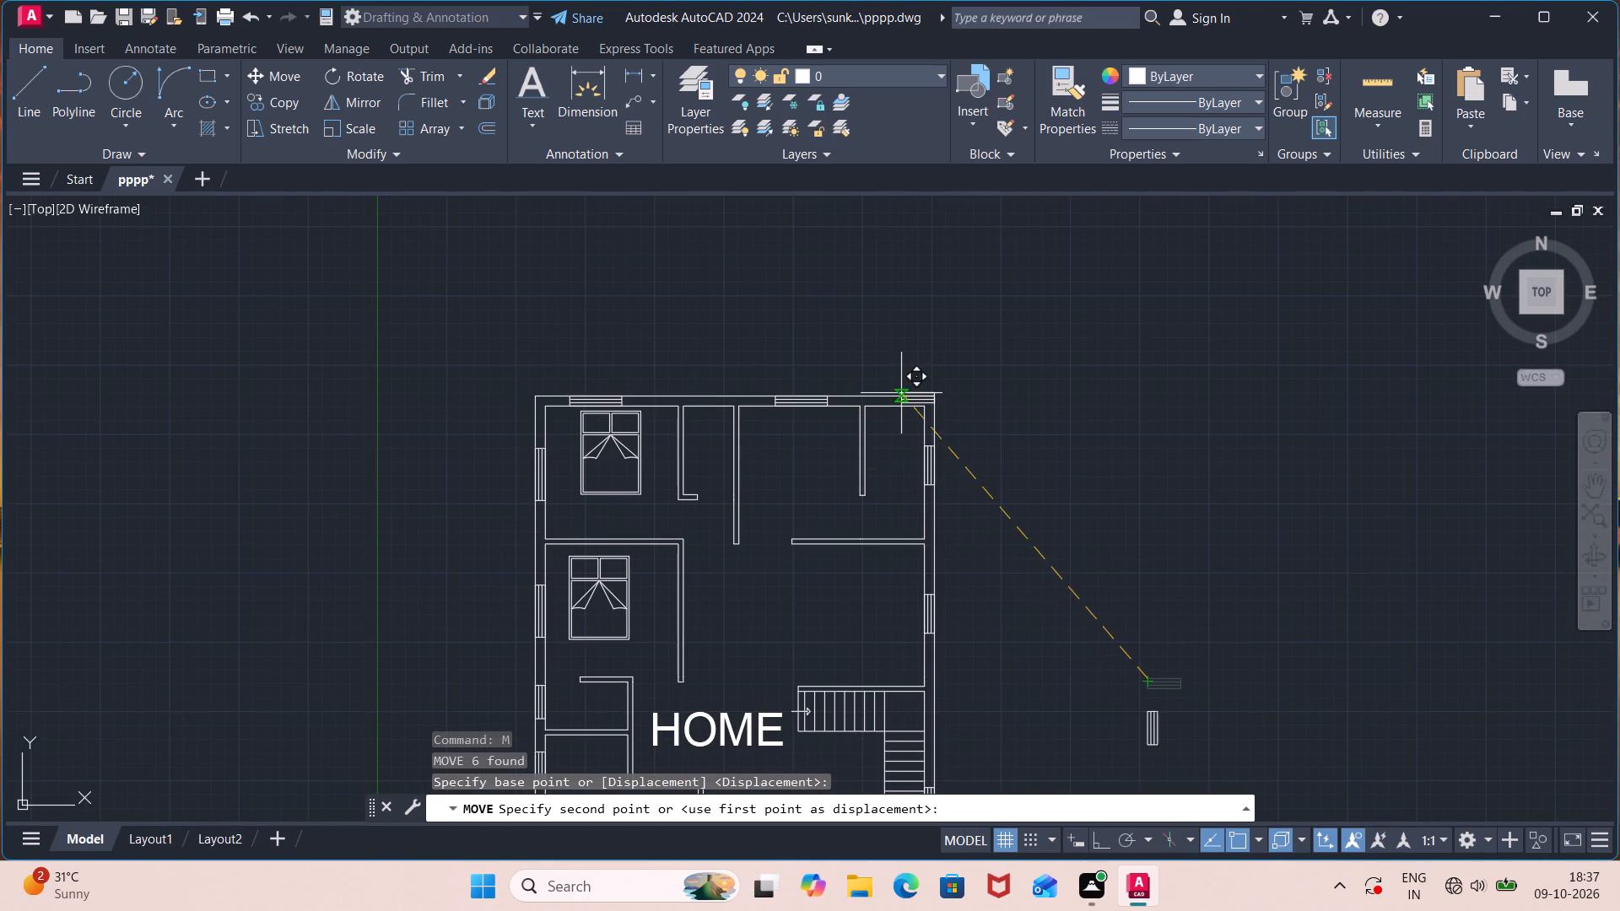
pyautogui.scroll(4, 693, 406)
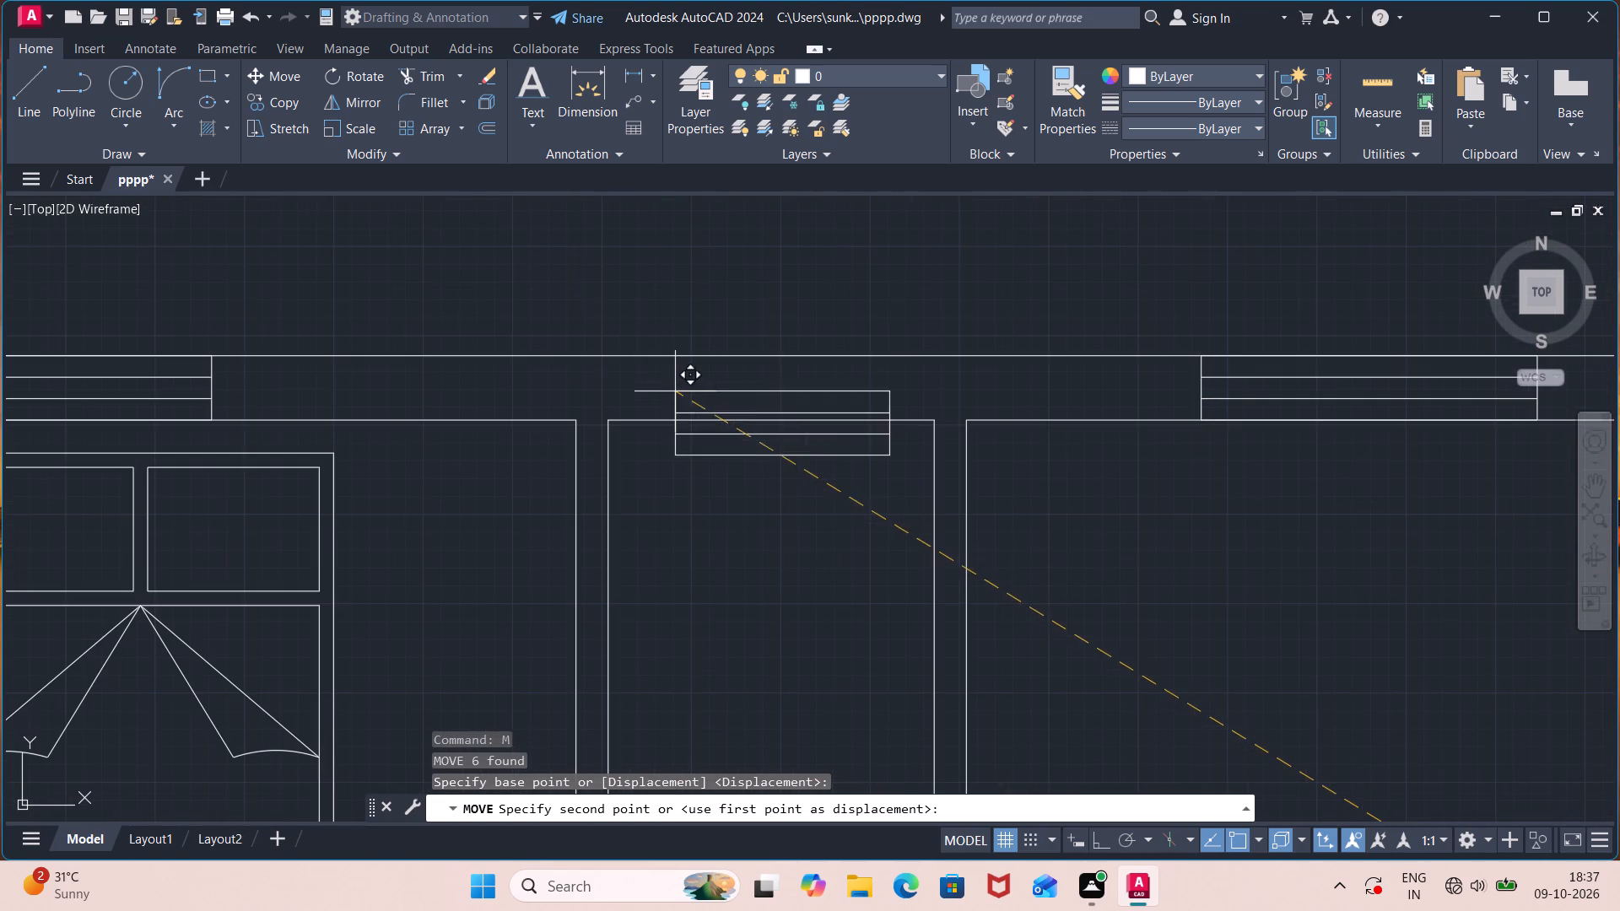
pyautogui.click(658, 356)
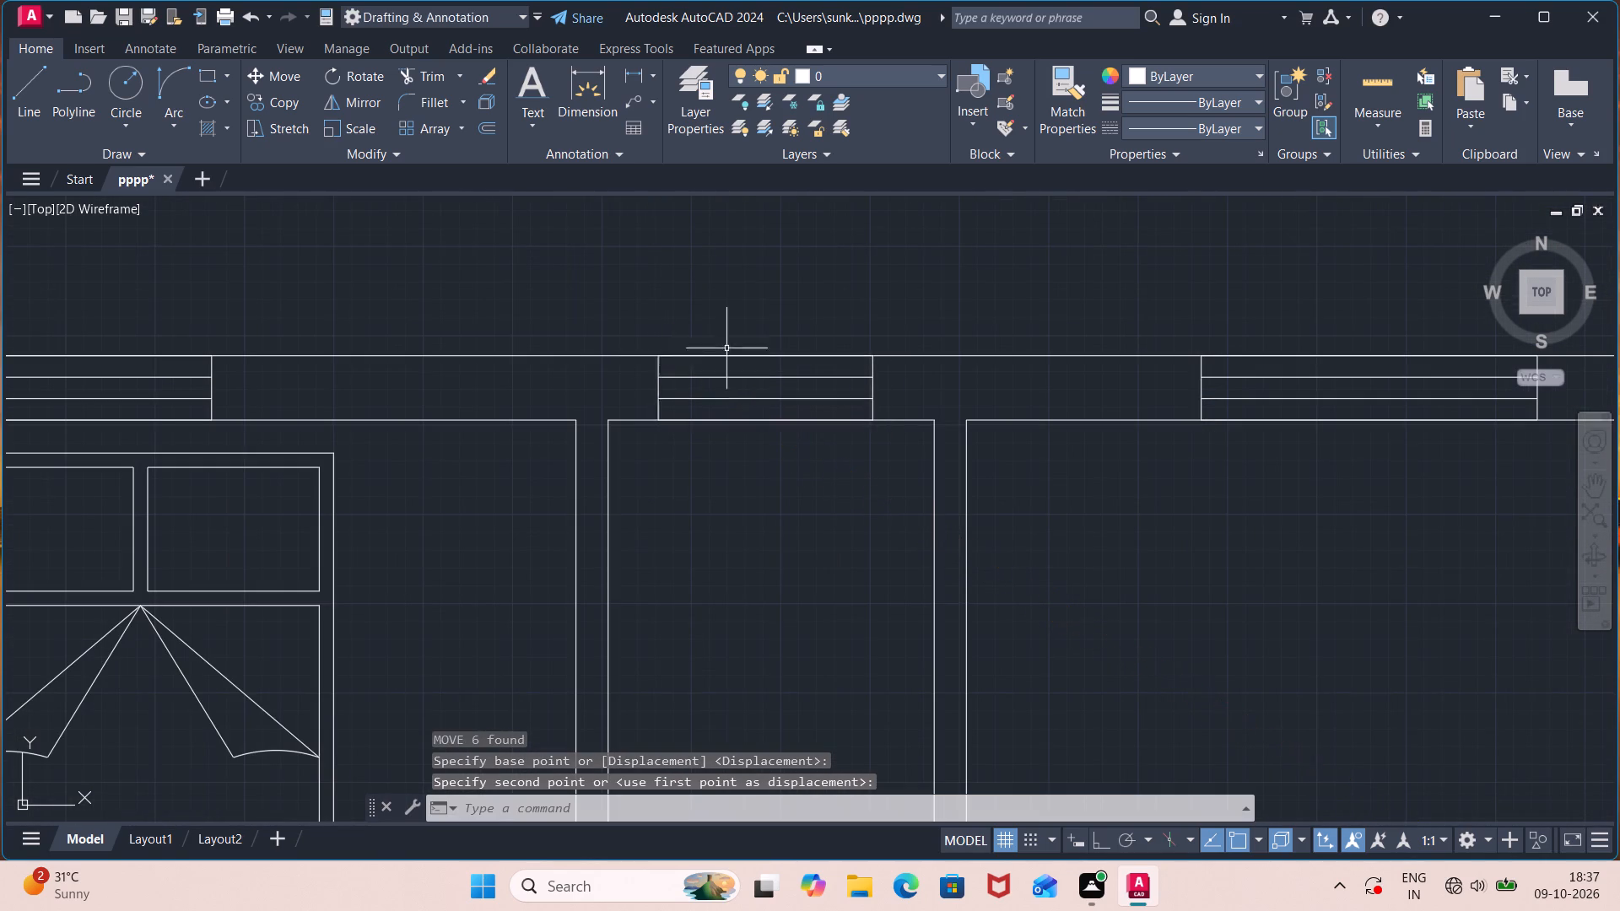
# Copy that 2'6" window by its bottom-right corner into the north wall of the small northeast corner room.
pyautogui.scroll(-3, 1085, 447)
pyautogui.scroll(4, 1071, 422)
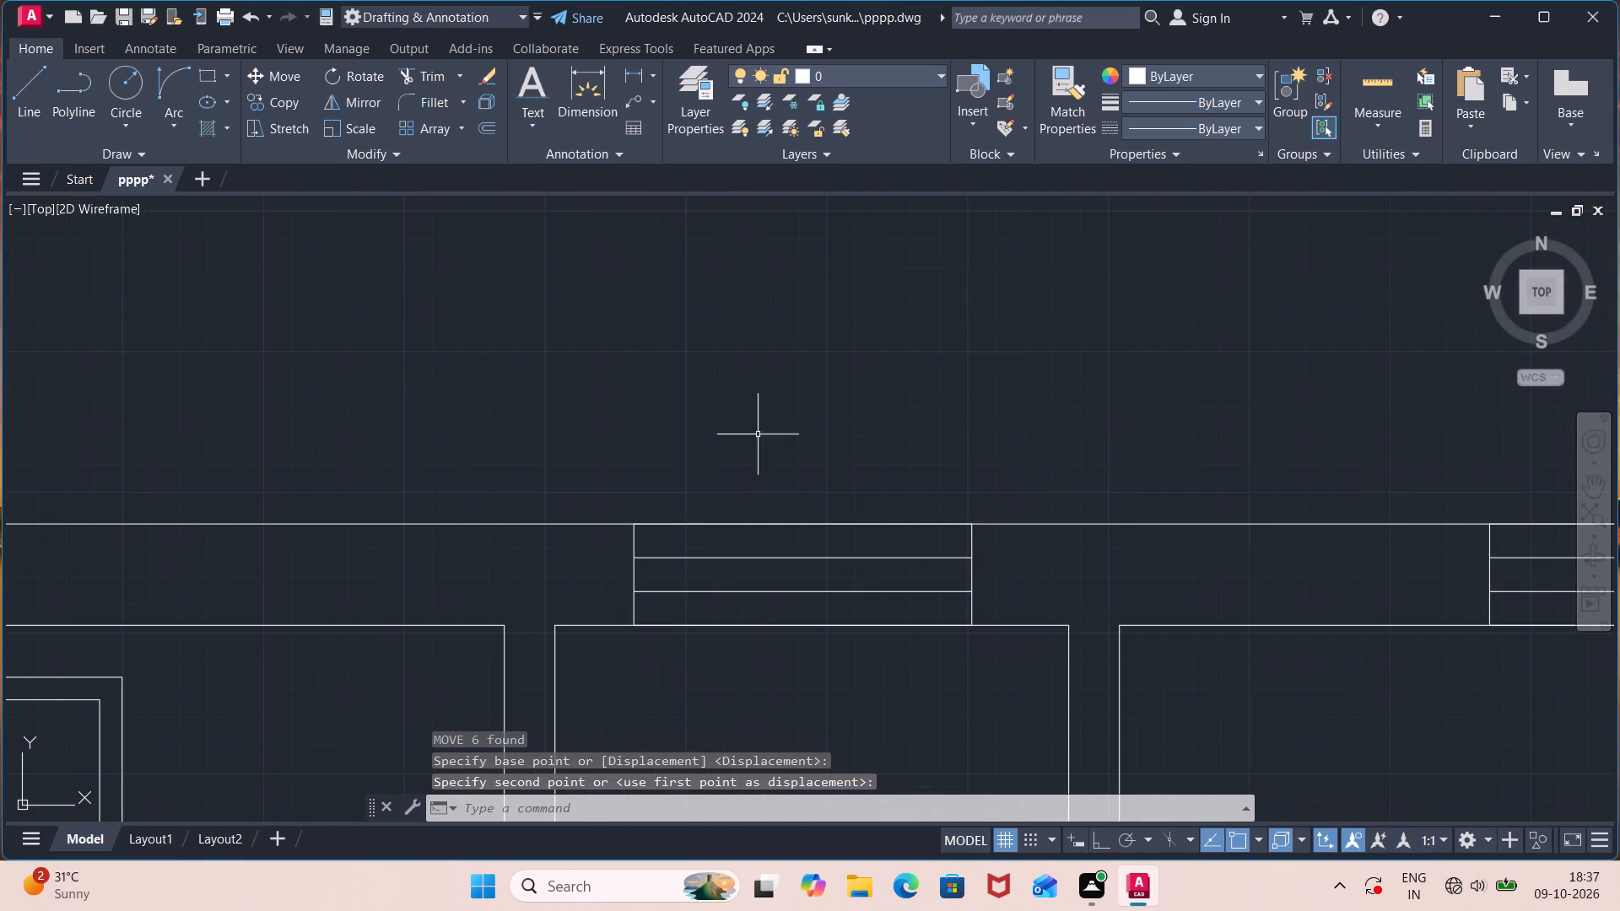
pyautogui.click(602, 484)
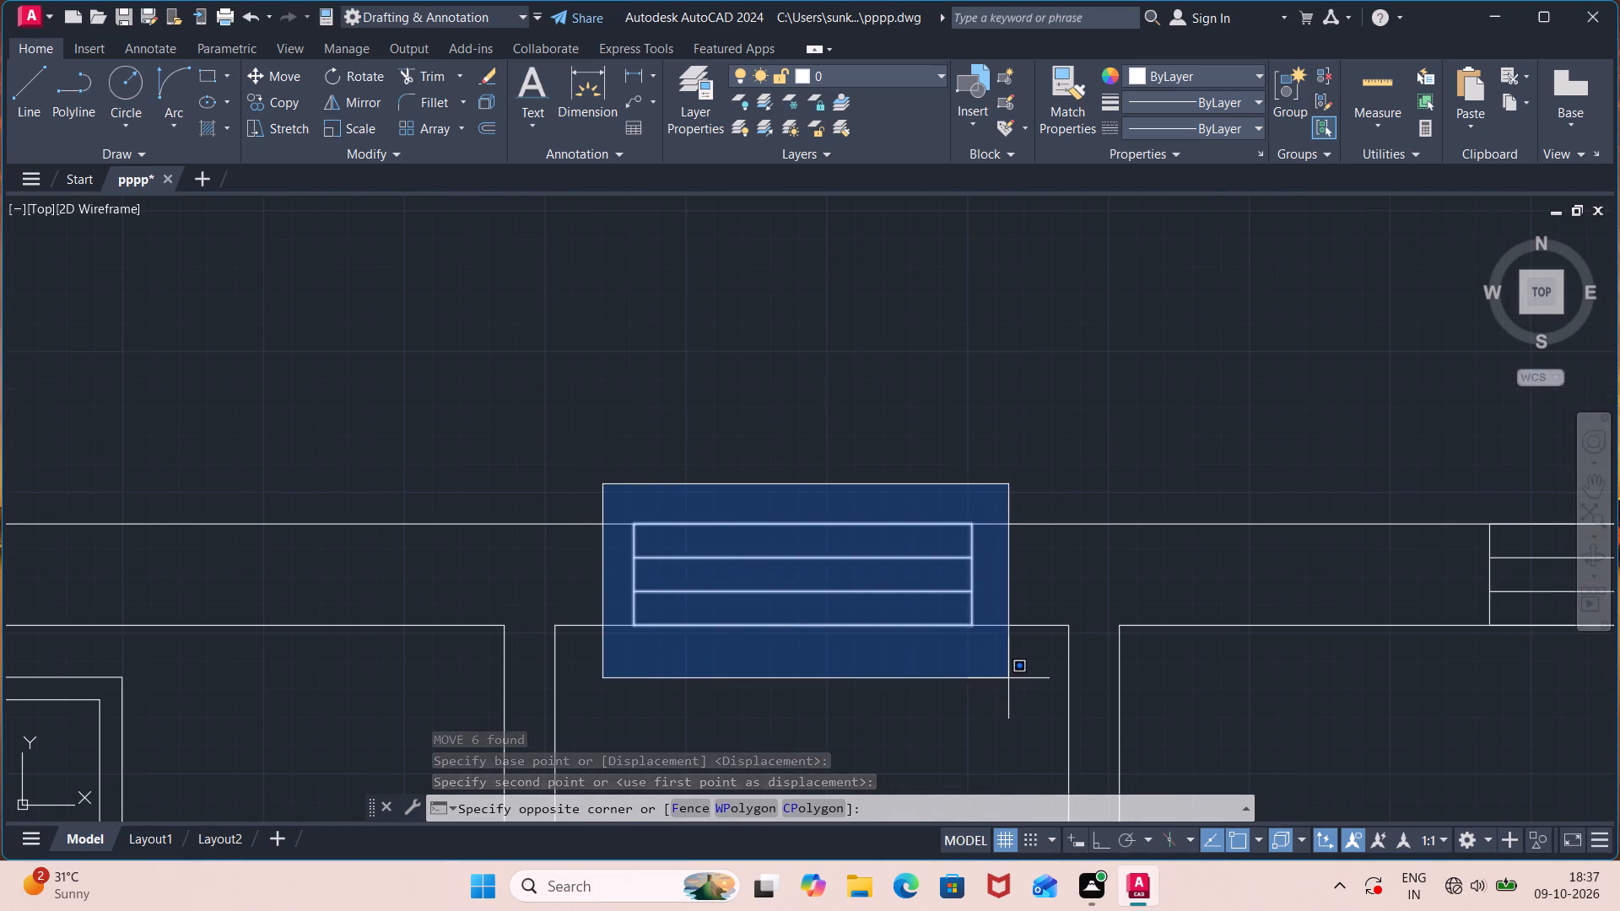
pyautogui.click(1008, 677)
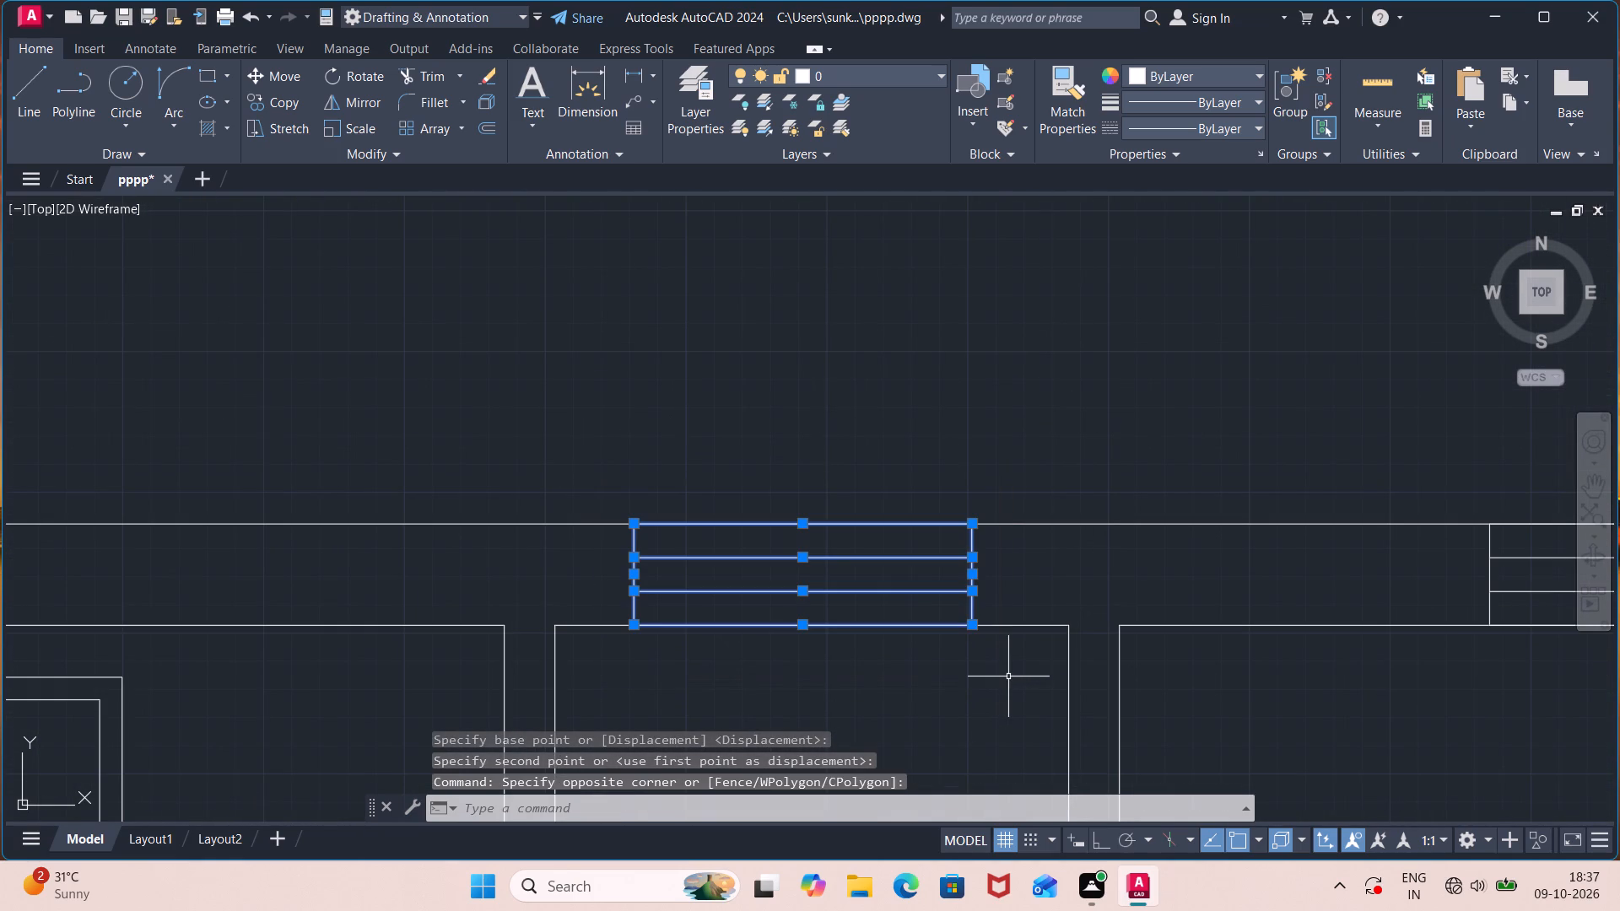
pyautogui.write('CO')
pyautogui.press('Return')
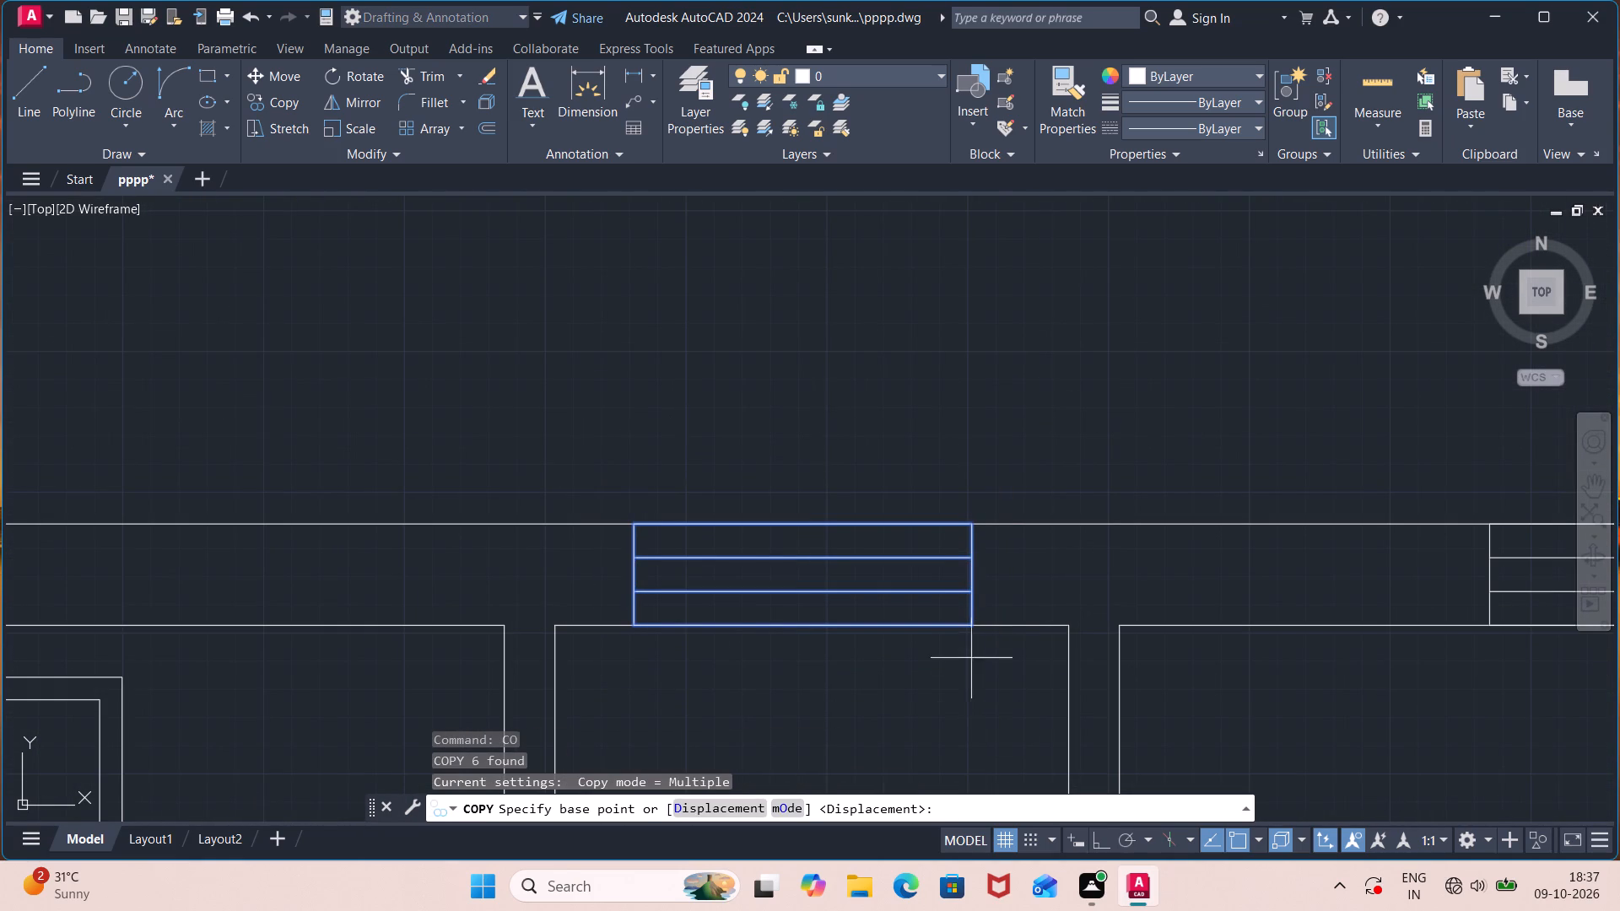
pyautogui.click(976, 623)
pyautogui.scroll(-2, 1571, 625)
pyautogui.moveTo(1563, 630); pyautogui.dragTo(1510, 631, button='middle')
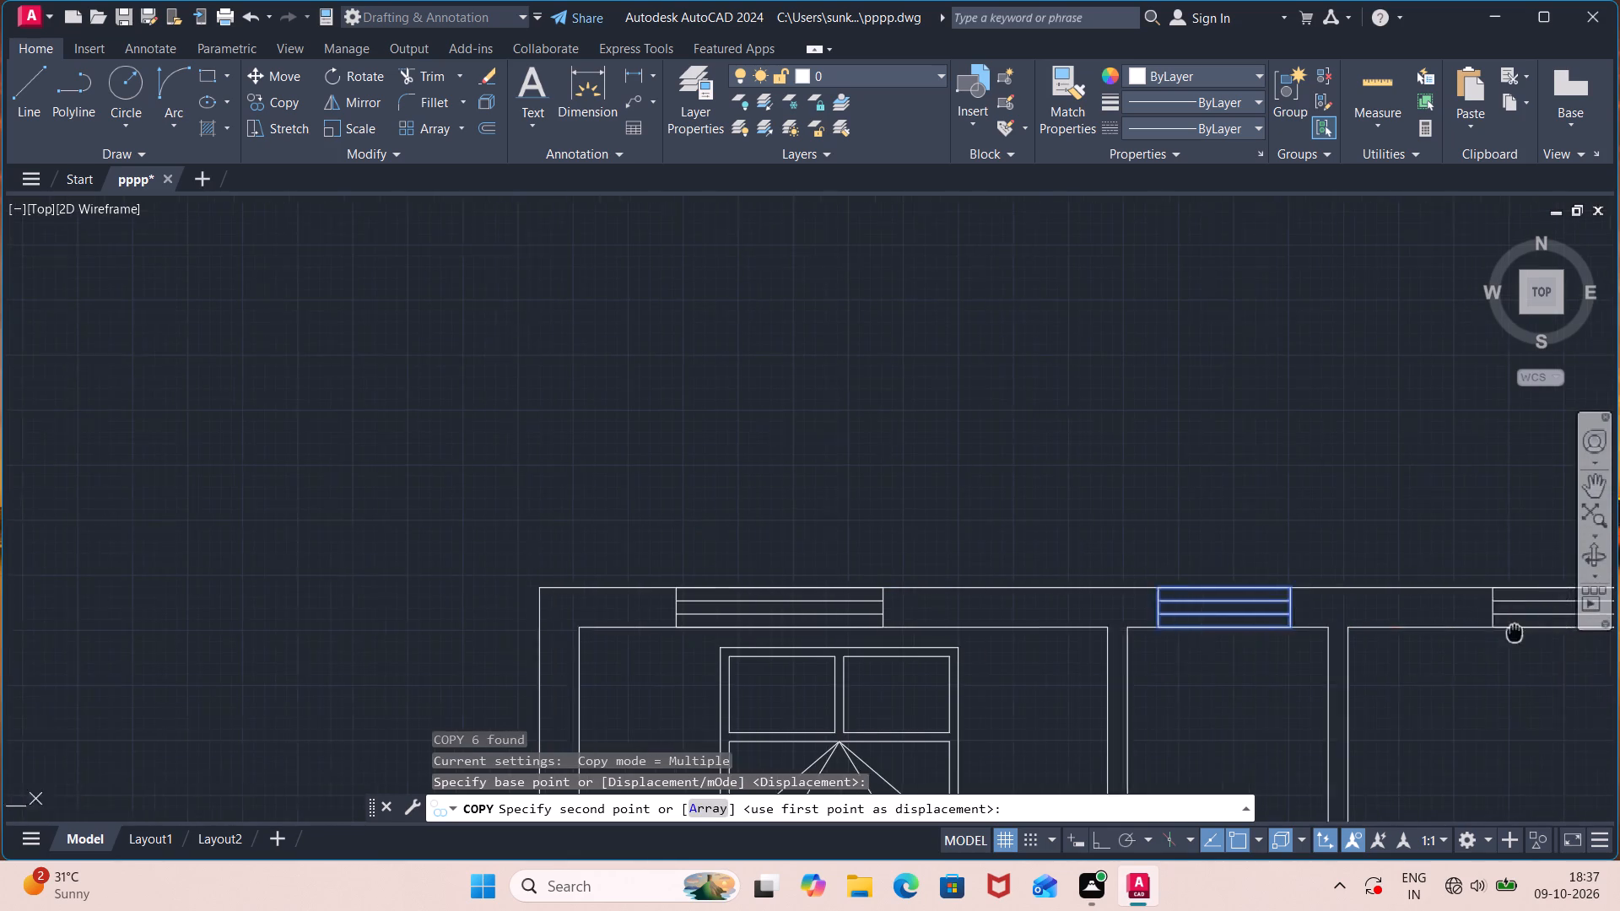
pyautogui.moveTo(1510, 631); pyautogui.dragTo(361, 439, button='middle')
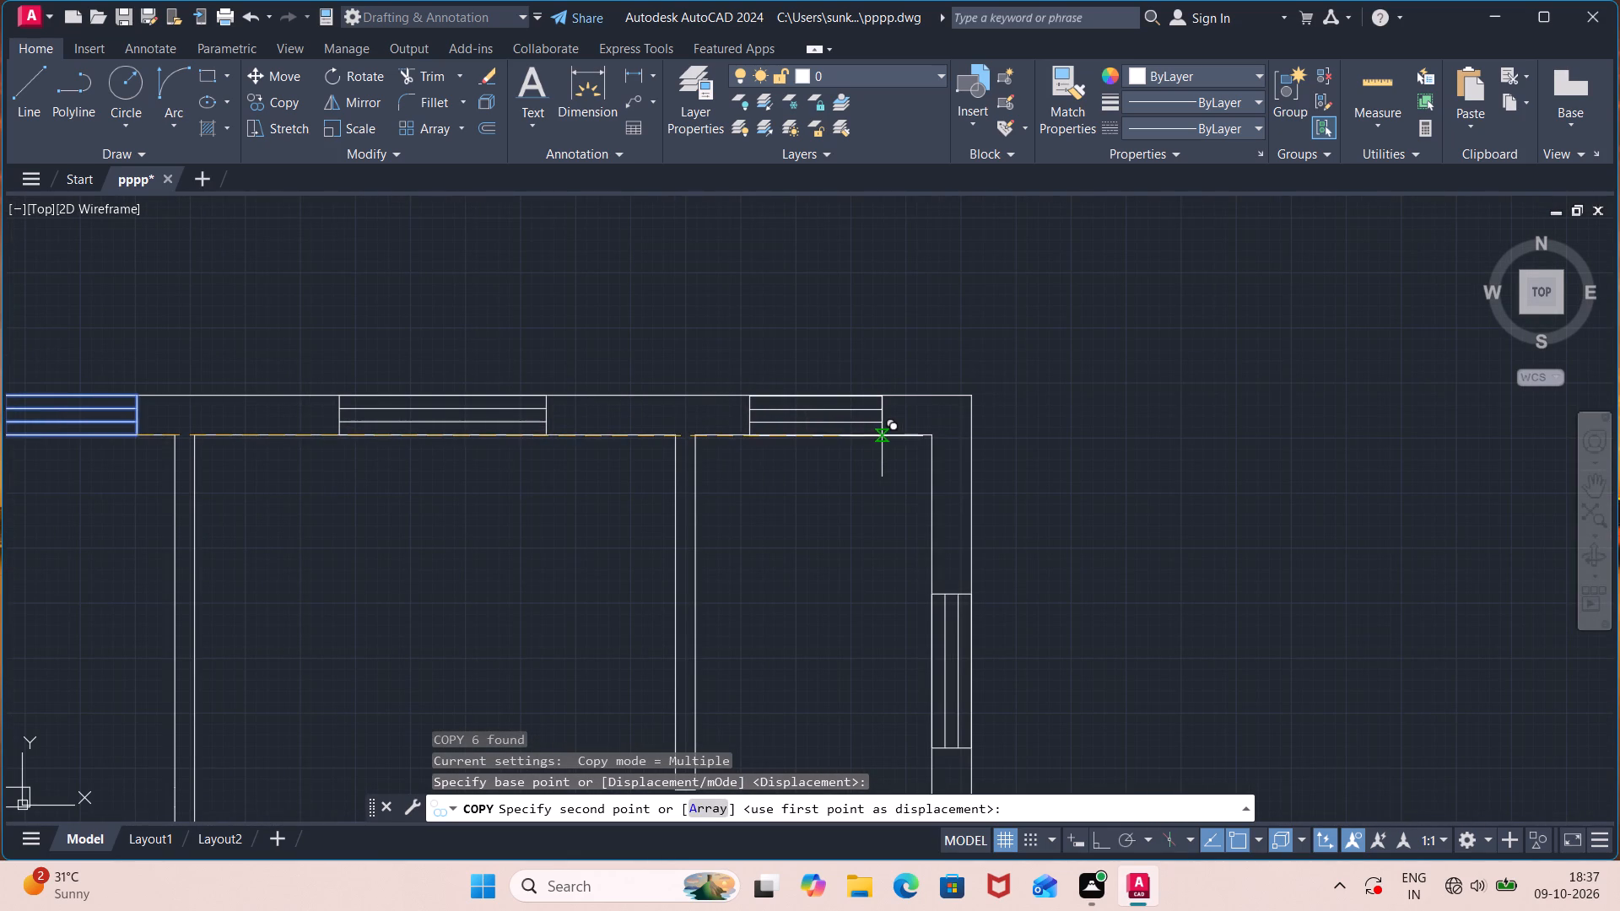
pyautogui.click(882, 435)
pyautogui.scroll(-4, 1097, 454)
pyautogui.moveTo(1164, 505); pyautogui.dragTo(920, 207, button='middle')
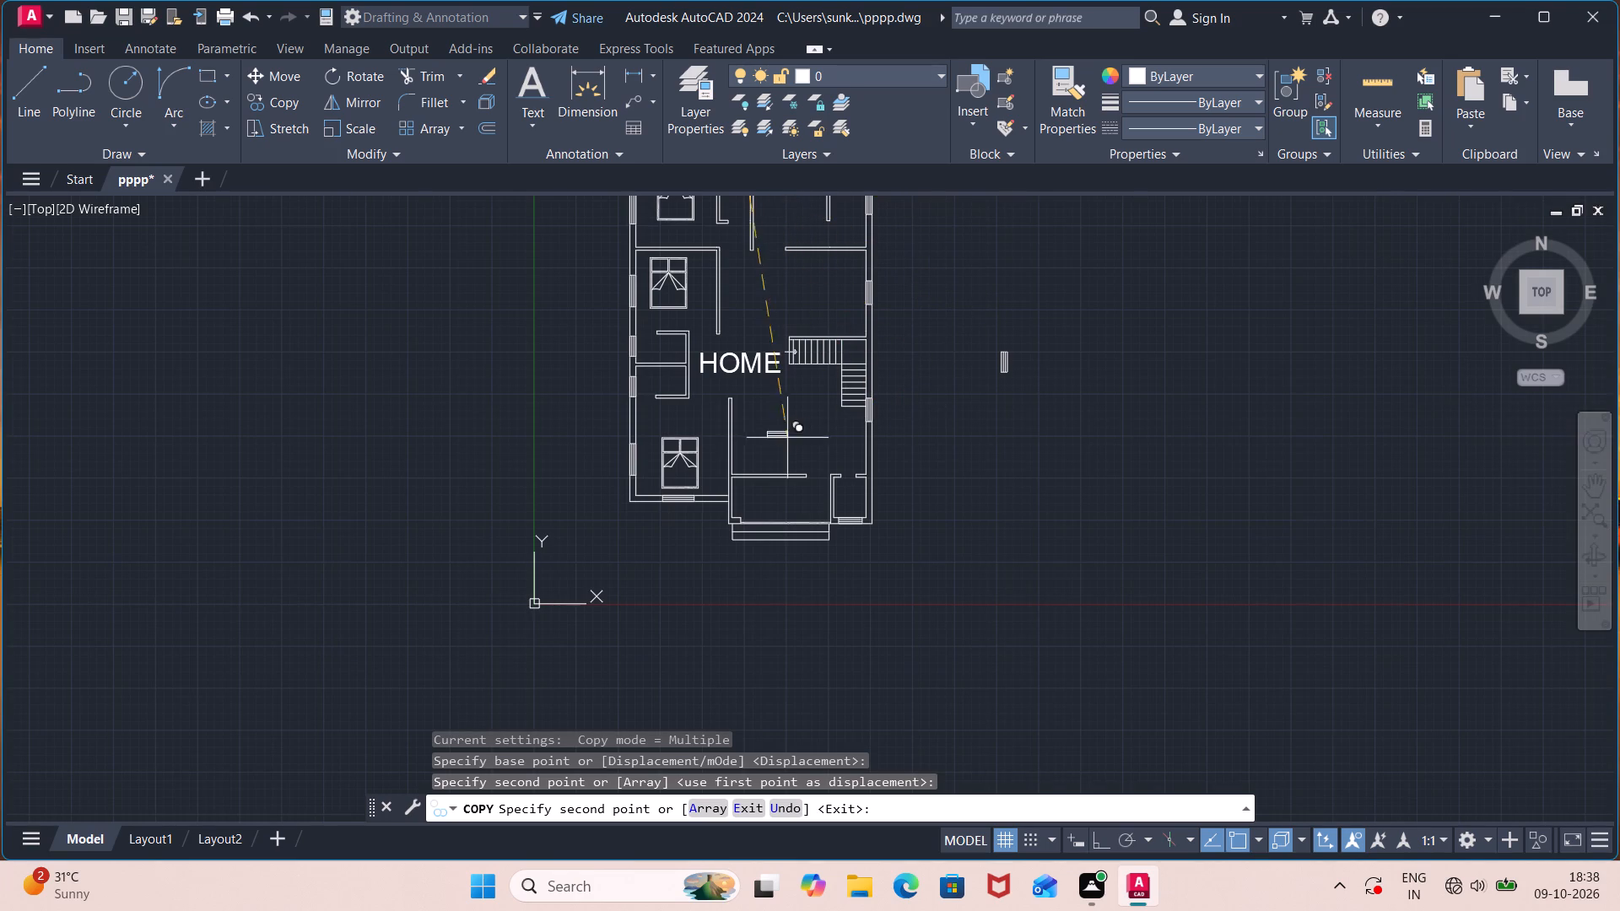
pyautogui.press('Escape')
# Delete the spare vertical 2'6" window symbol lying east of the plan.
pyautogui.click(1097, 320)
pyautogui.click(958, 399)
pyautogui.press('Delete')
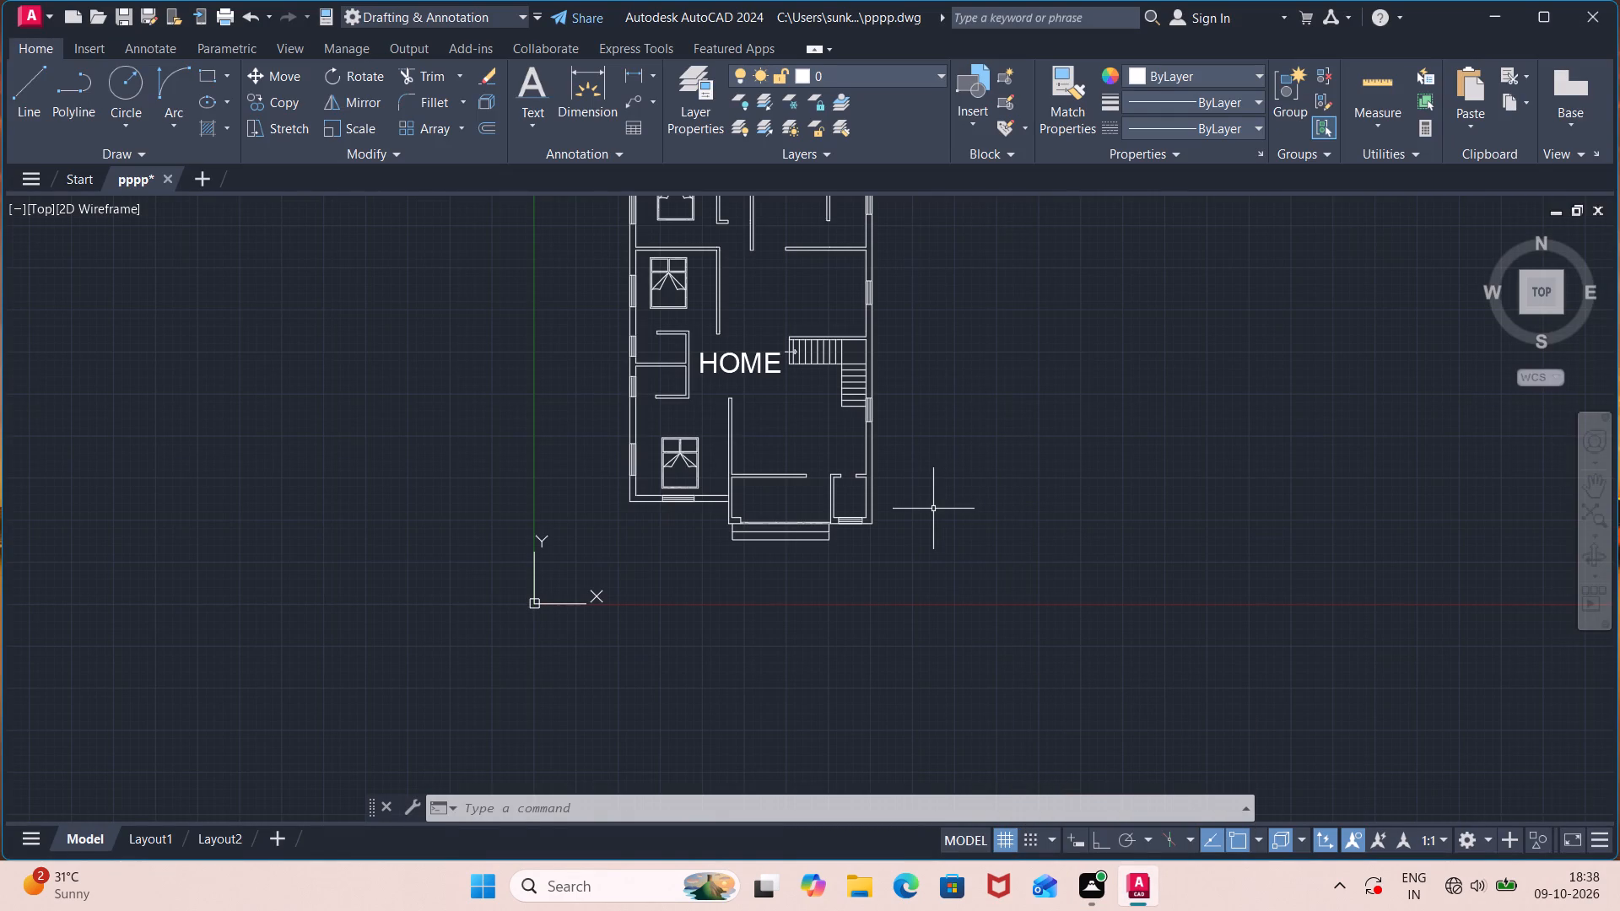
# Scale the HOME label freehand about a point within its text, down to roughly 30% of its size.
pyautogui.moveTo(911, 501); pyautogui.dragTo(1114, 678, button='middle')
pyautogui.scroll(2, 996, 601)
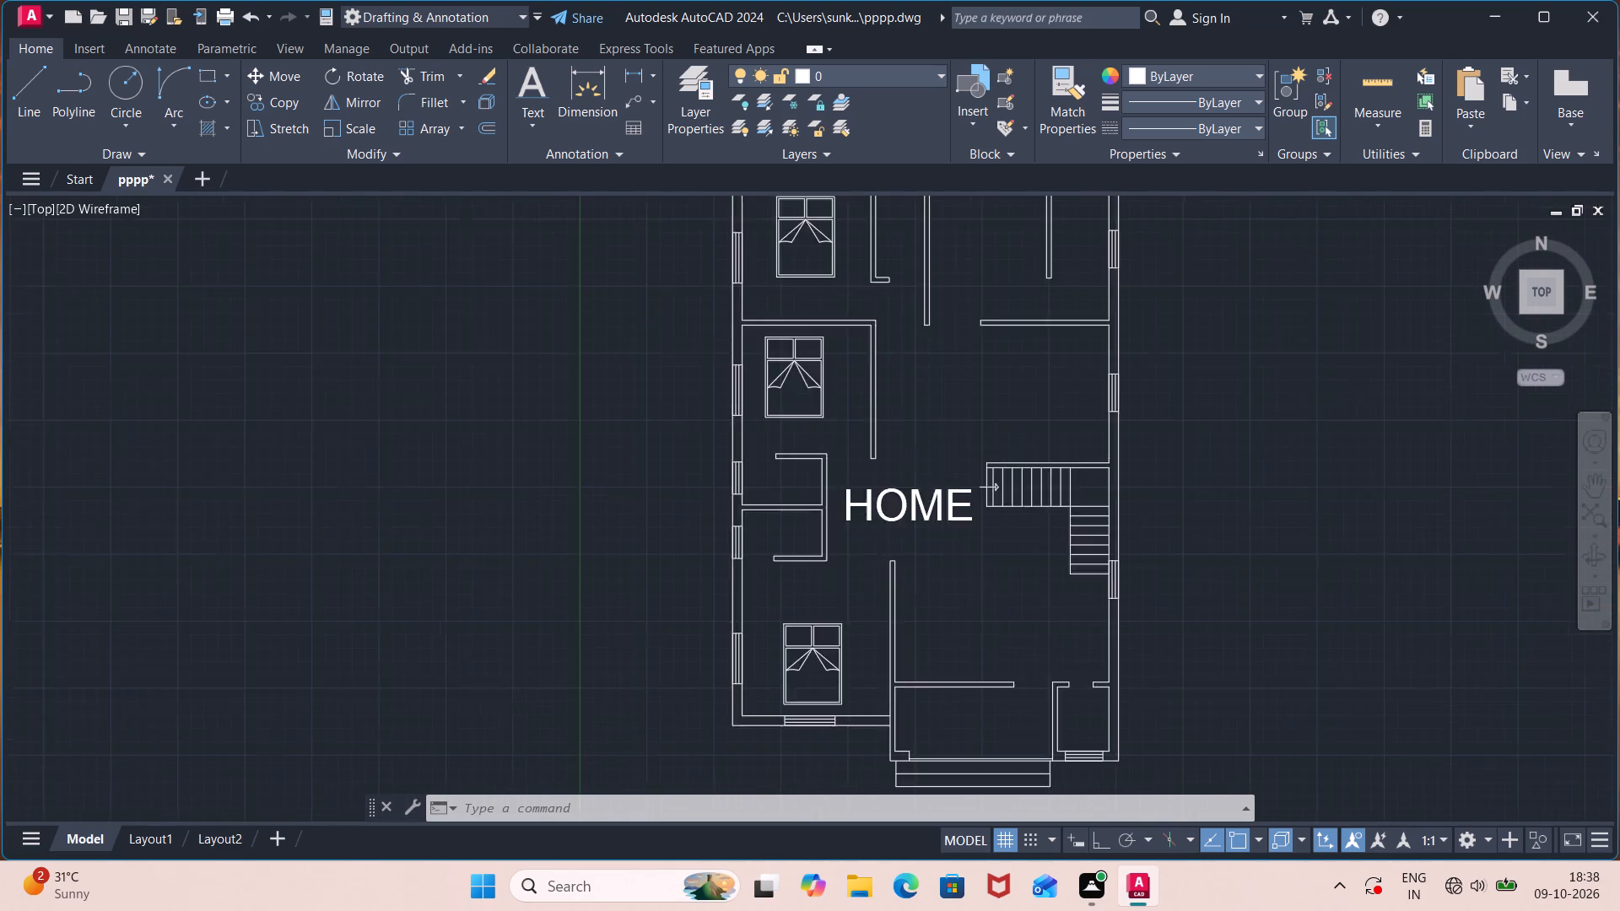
pyautogui.click(920, 458)
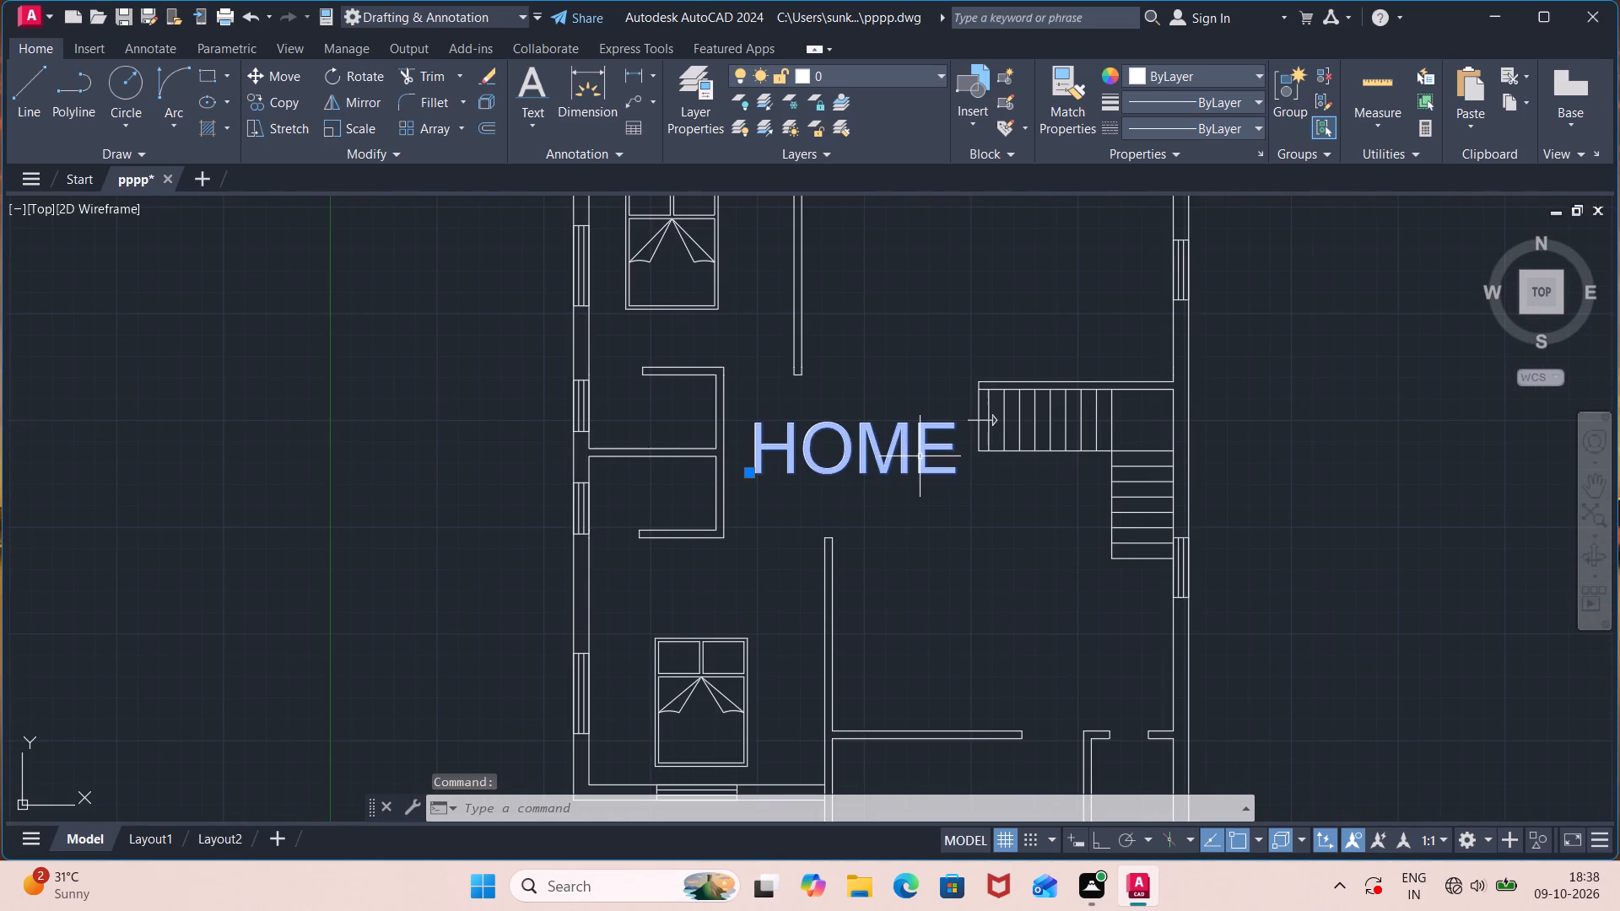
pyautogui.write('SC')
pyautogui.press('Return')
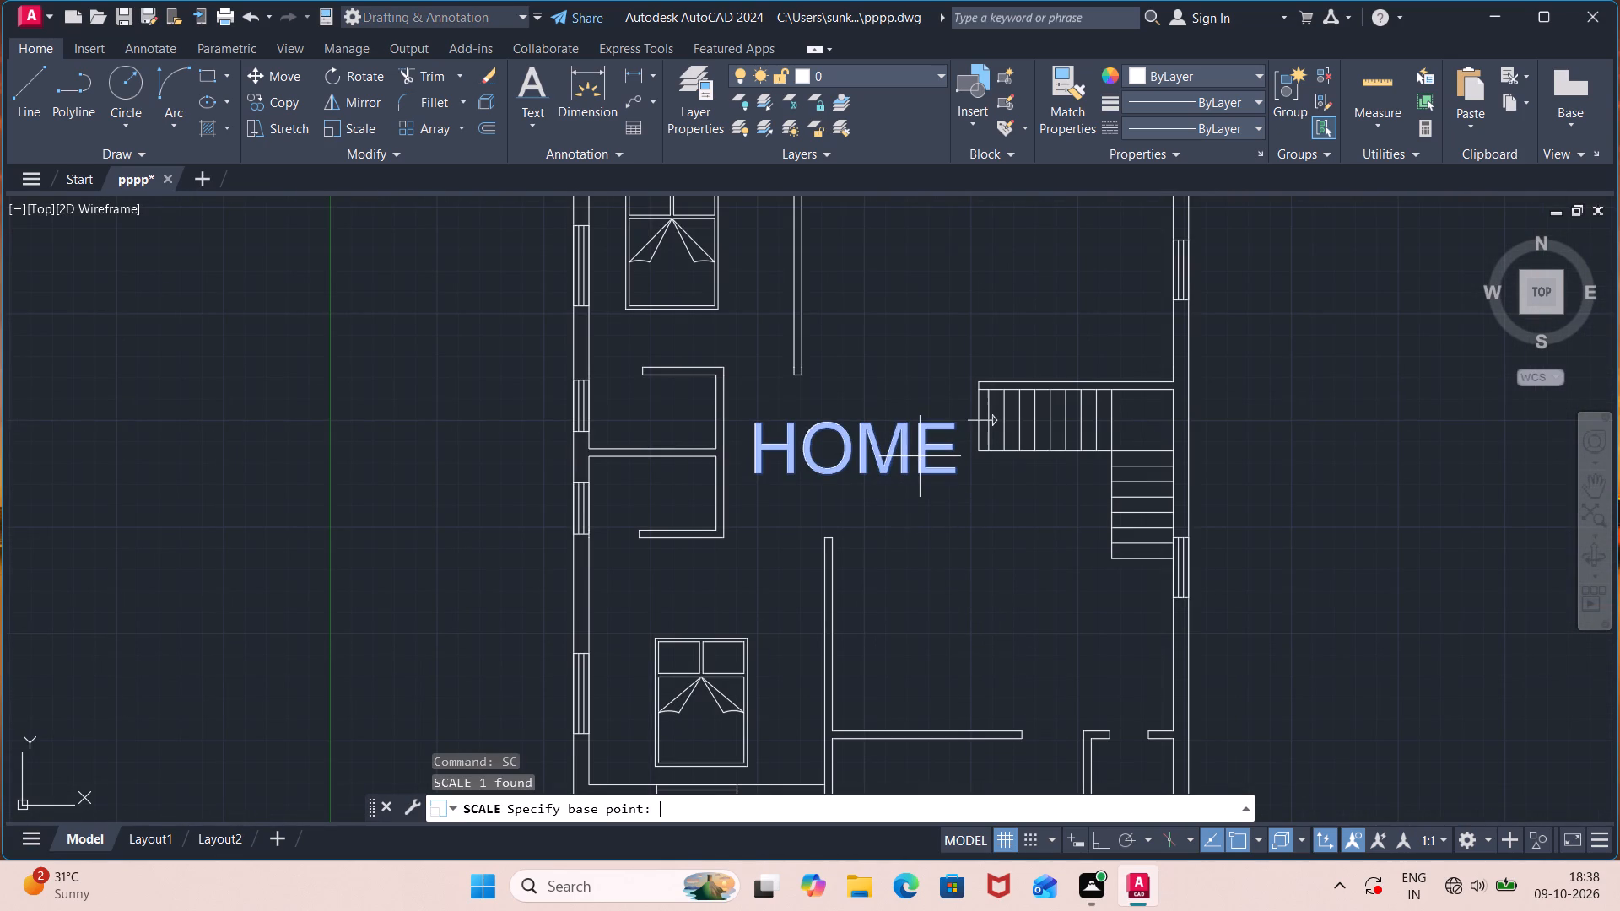
pyautogui.click(920, 456)
pyautogui.click(897, 471)
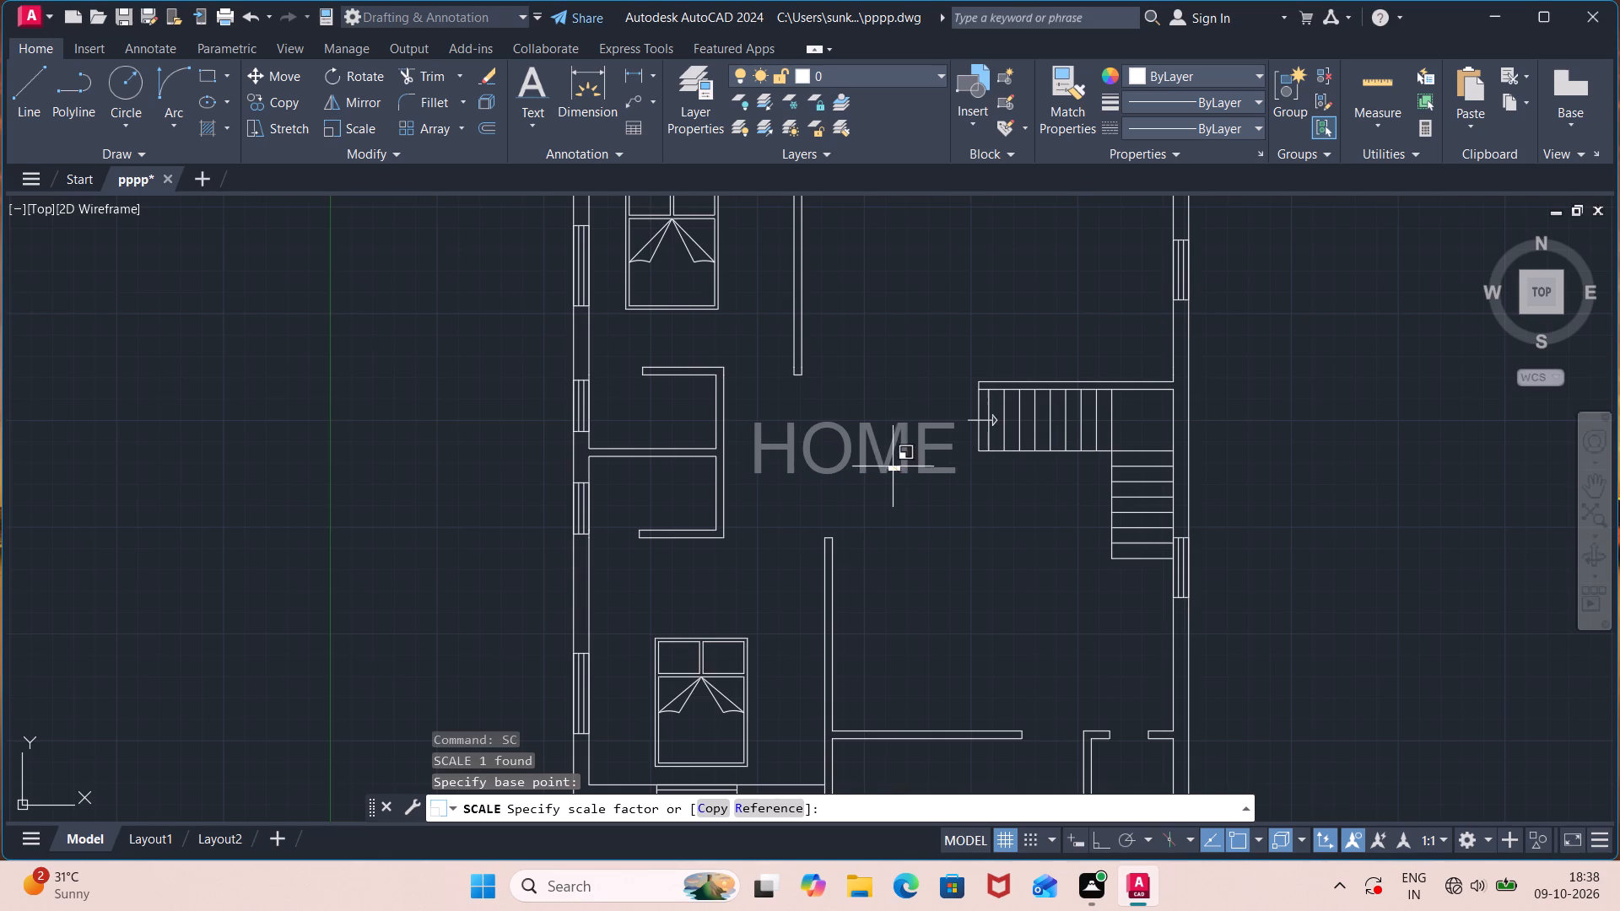
pyautogui.click(887, 418)
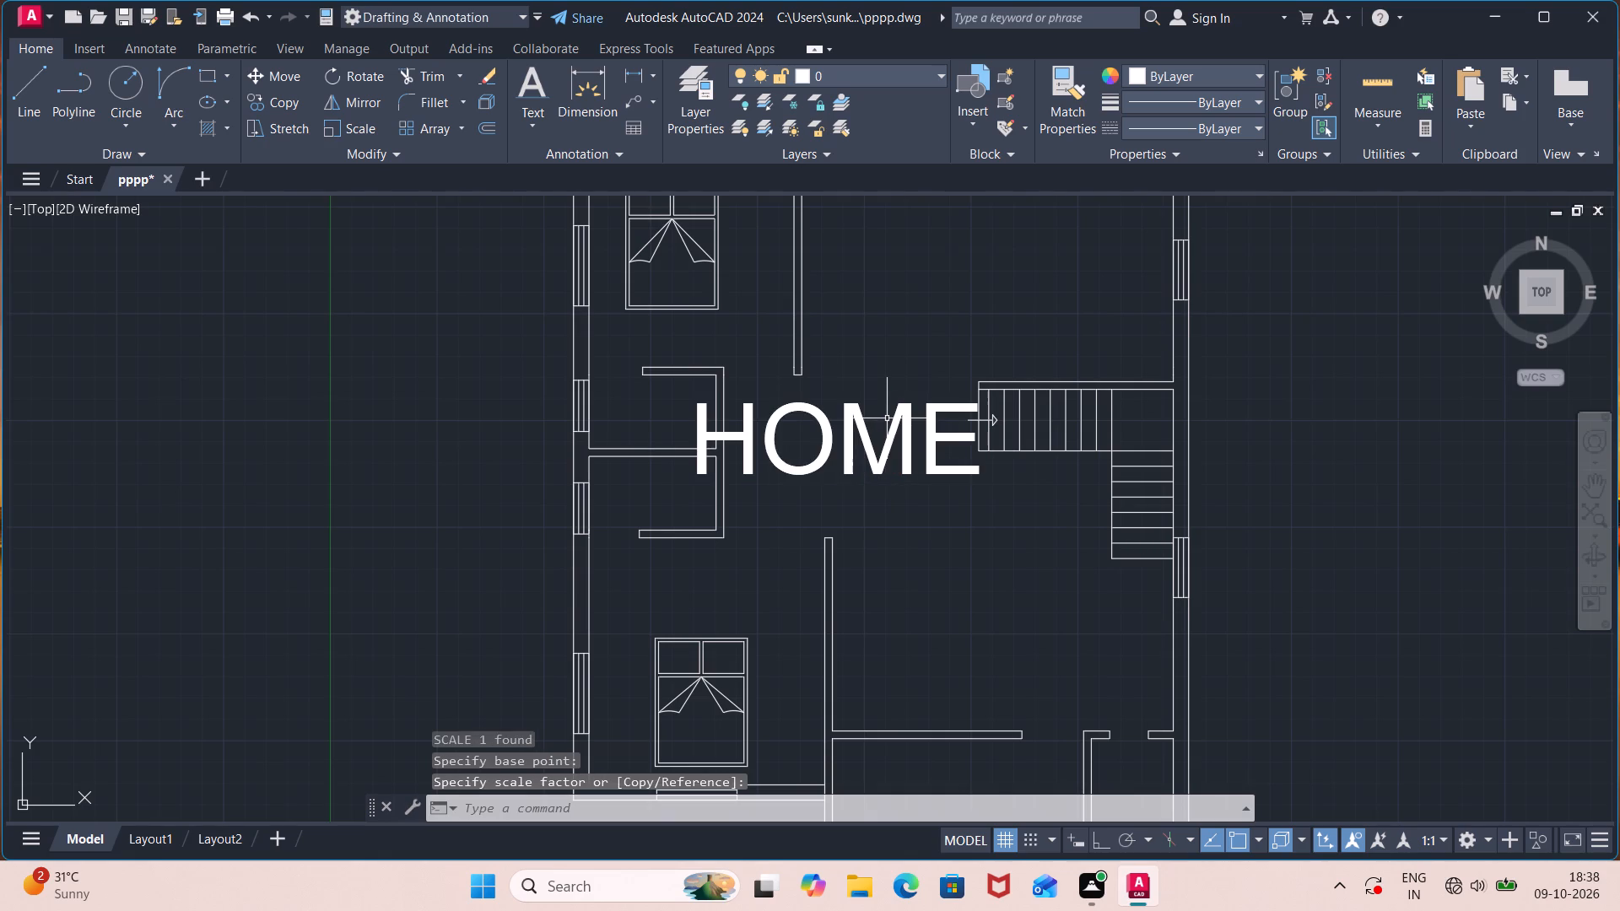
pyautogui.click(887, 440)
pyautogui.press('space')
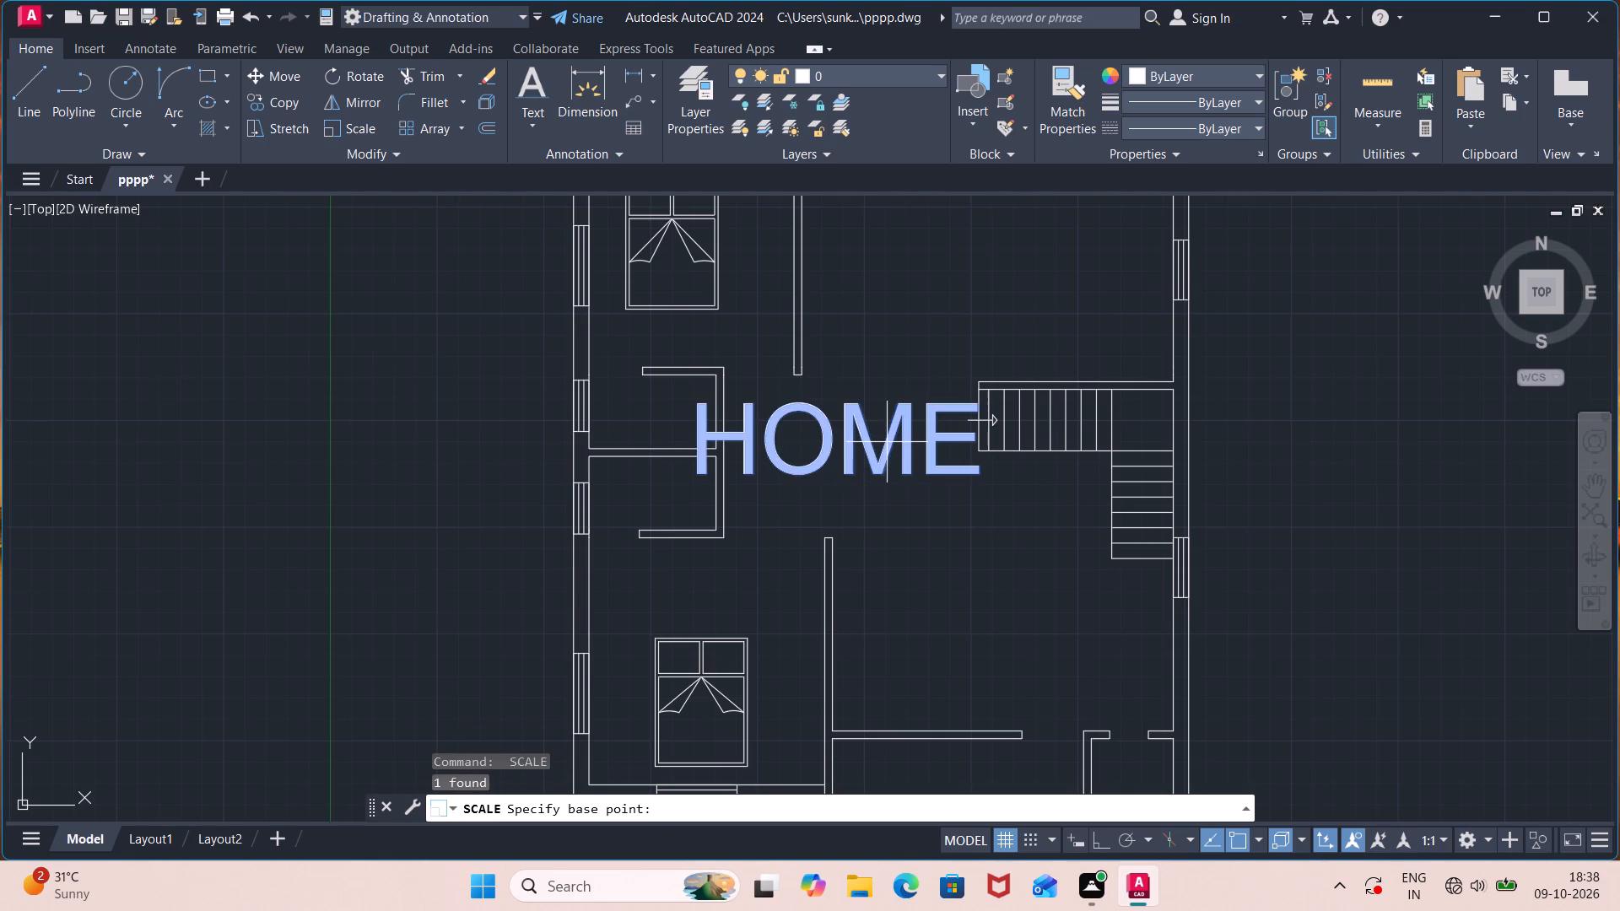
pyautogui.click(887, 442)
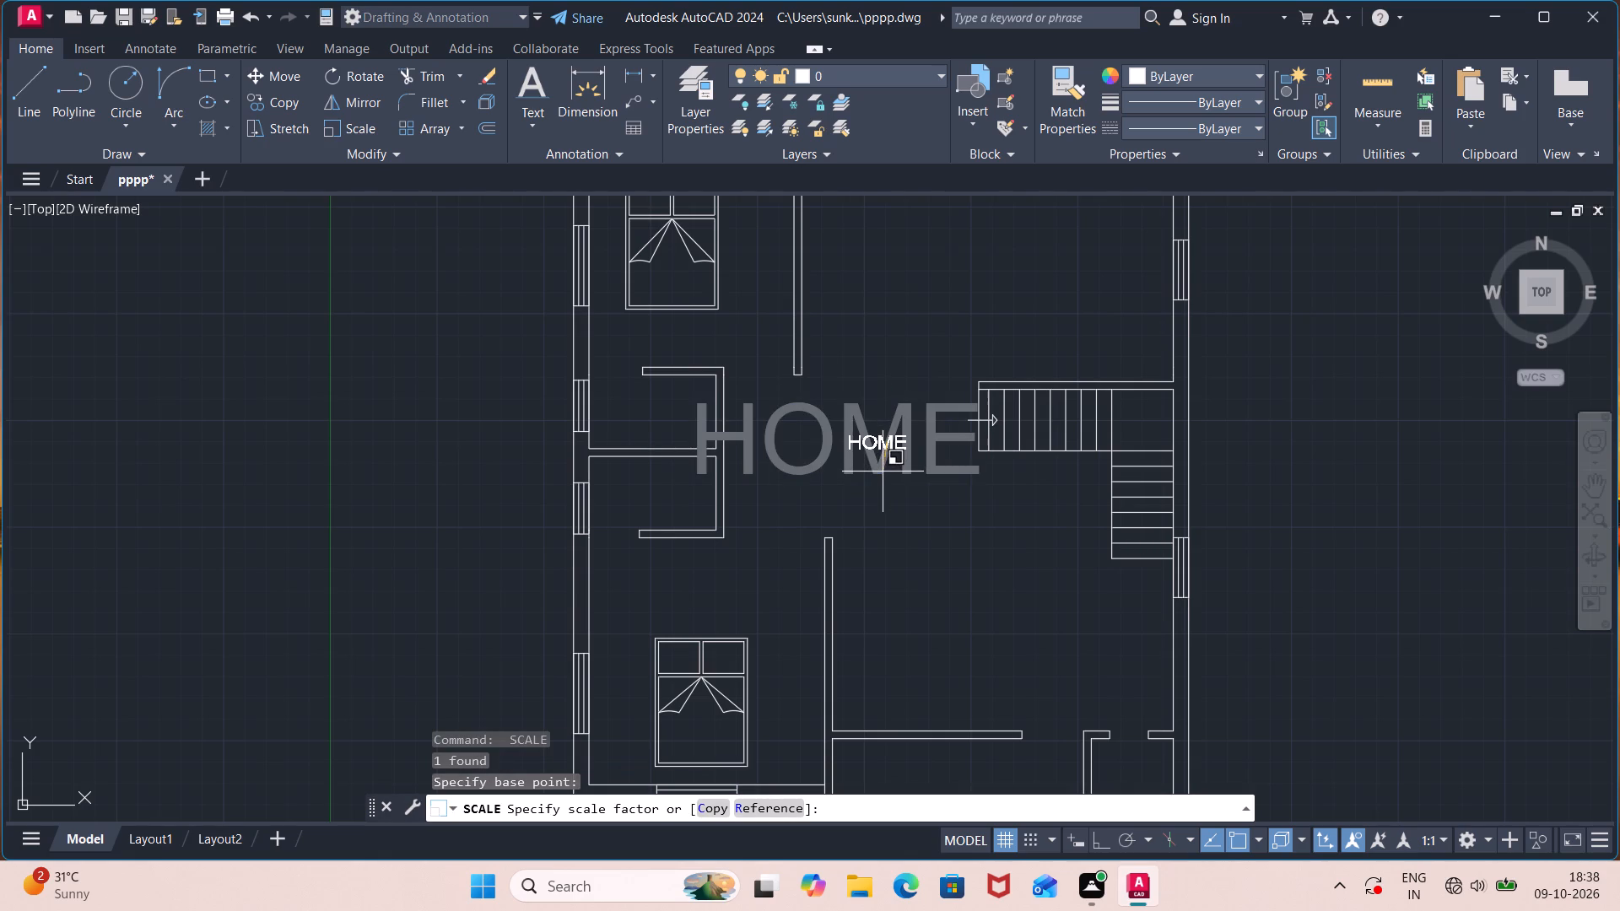
pyautogui.click(883, 472)
# Move the reduced HOME label slightly southwest, just above the end of the wall between the southwest bedroom and the hall.
pyautogui.click(933, 409)
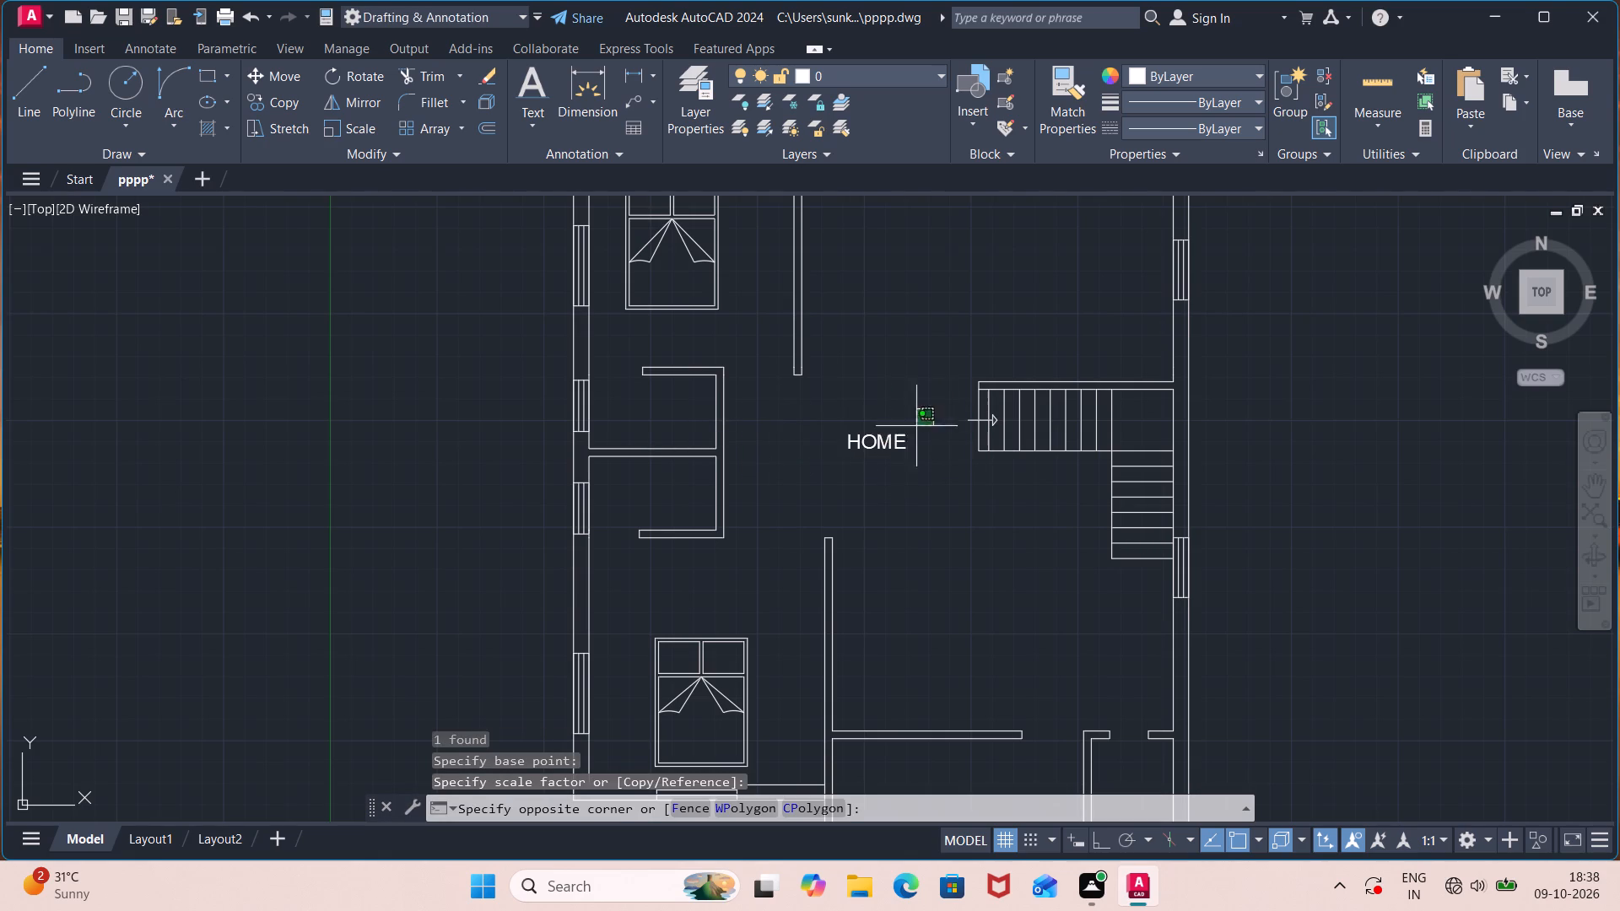
pyautogui.click(791, 472)
pyautogui.press('m')
pyautogui.press('Return')
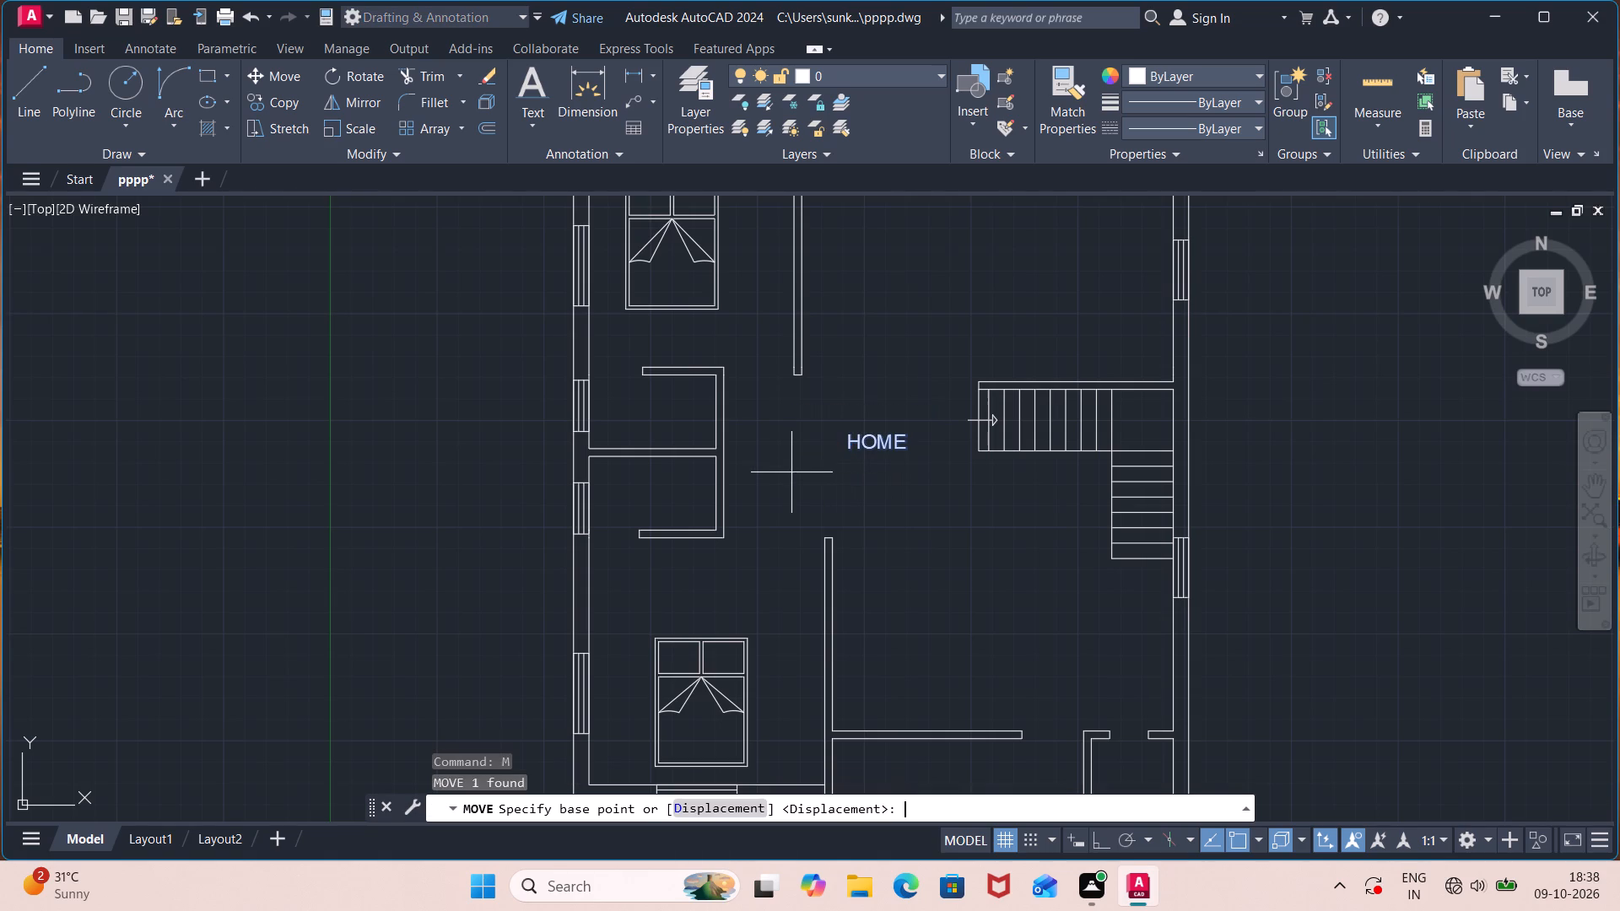
pyautogui.click(838, 452)
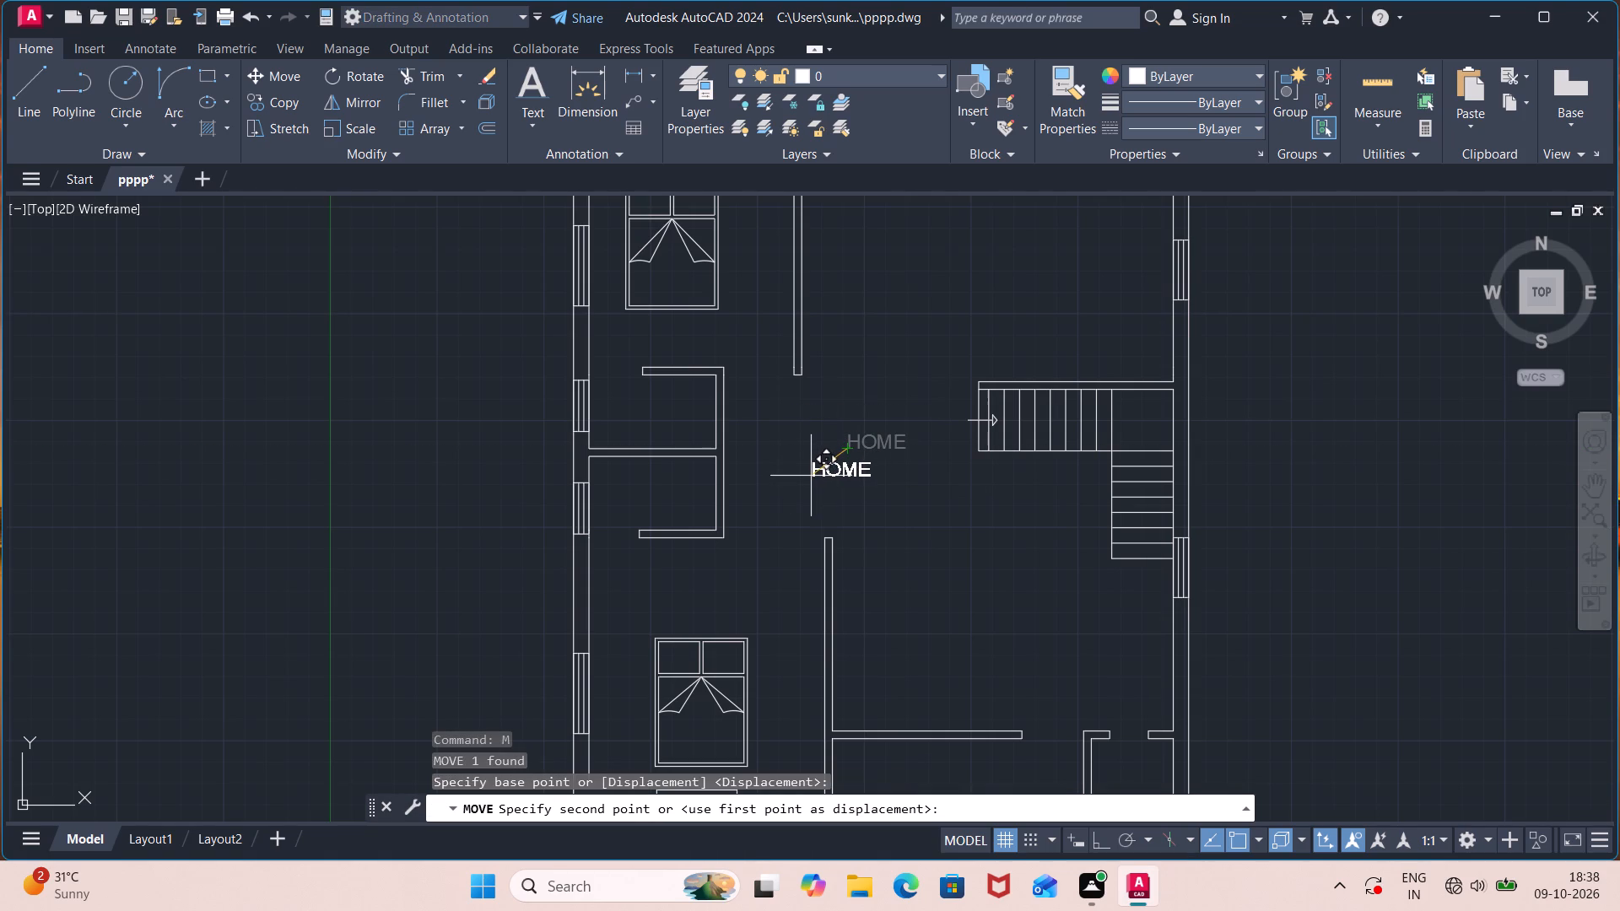
pyautogui.click(802, 480)
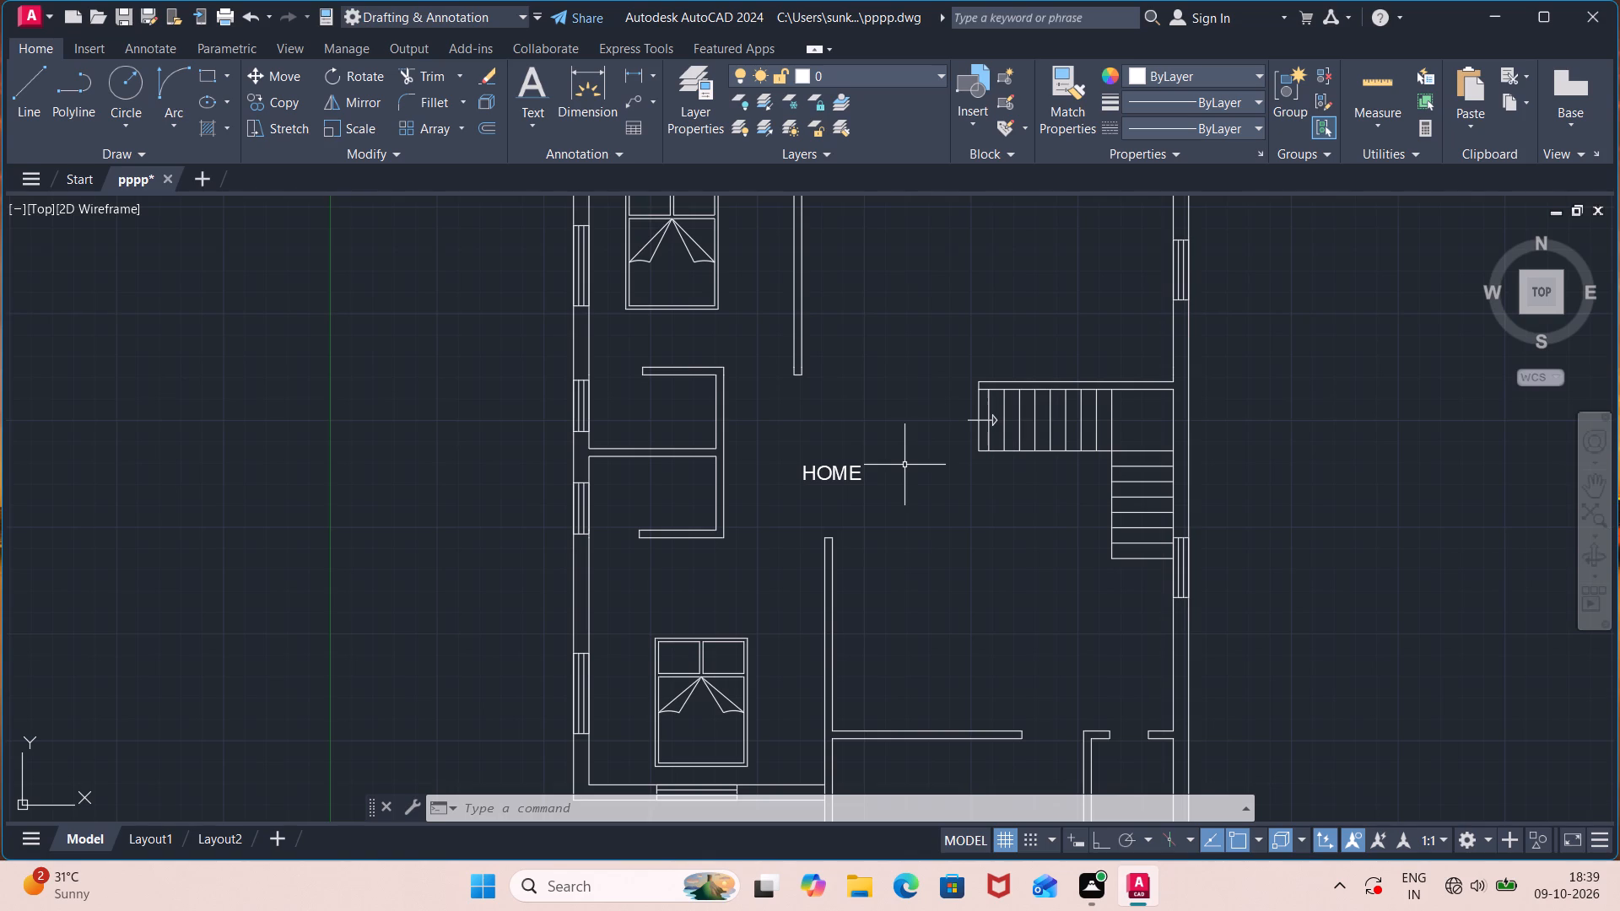
# Draw a stepped line from the northeast room partition's south end: about 2'3" west, north with Ortho on, and west to the opposite wall.
pyautogui.scroll(2, 905, 515)
pyautogui.scroll(-2, 905, 515)
pyautogui.moveTo(872, 354); pyautogui.dragTo(938, 470, button='middle')
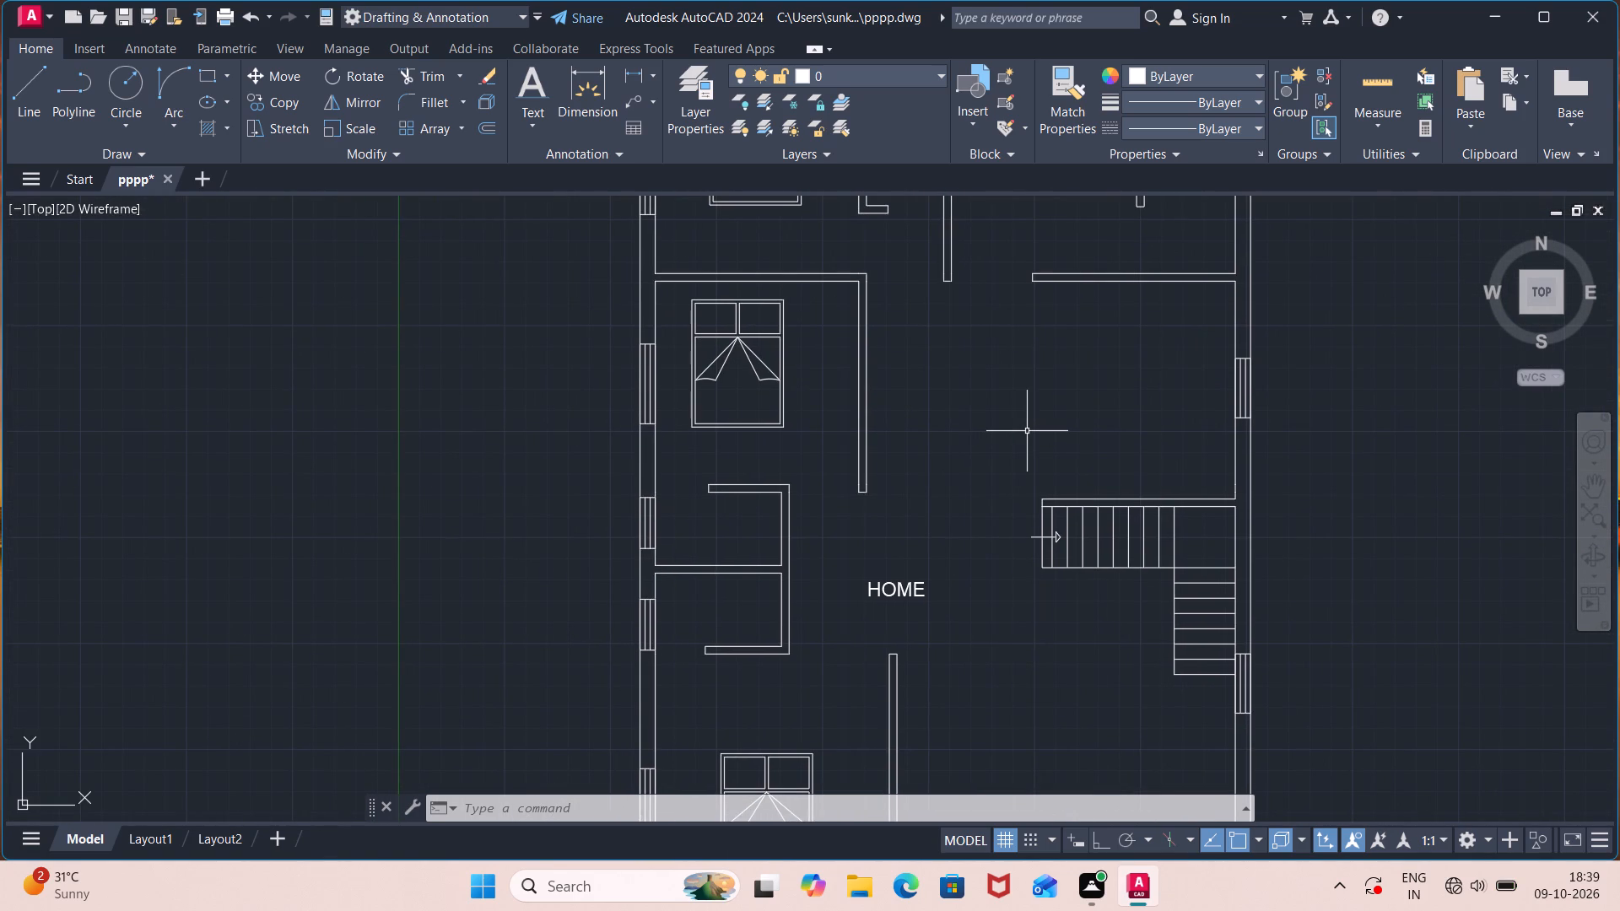
pyautogui.scroll(-1, 1032, 421)
pyautogui.moveTo(1032, 421); pyautogui.dragTo(1126, 558, button='middle')
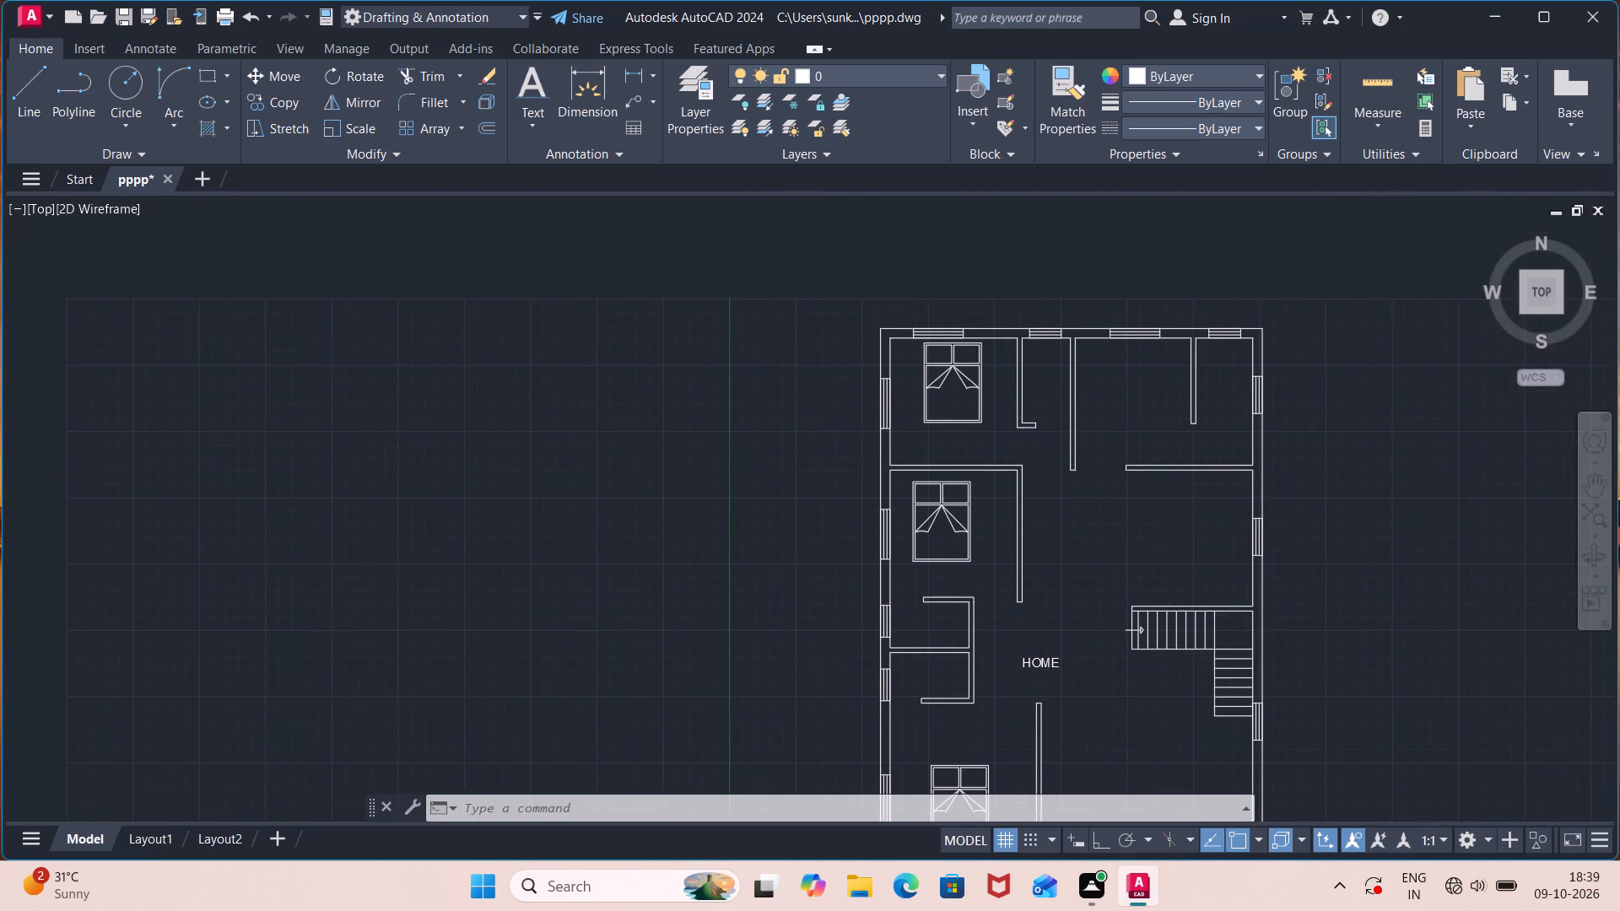
pyautogui.scroll(3, 1118, 437)
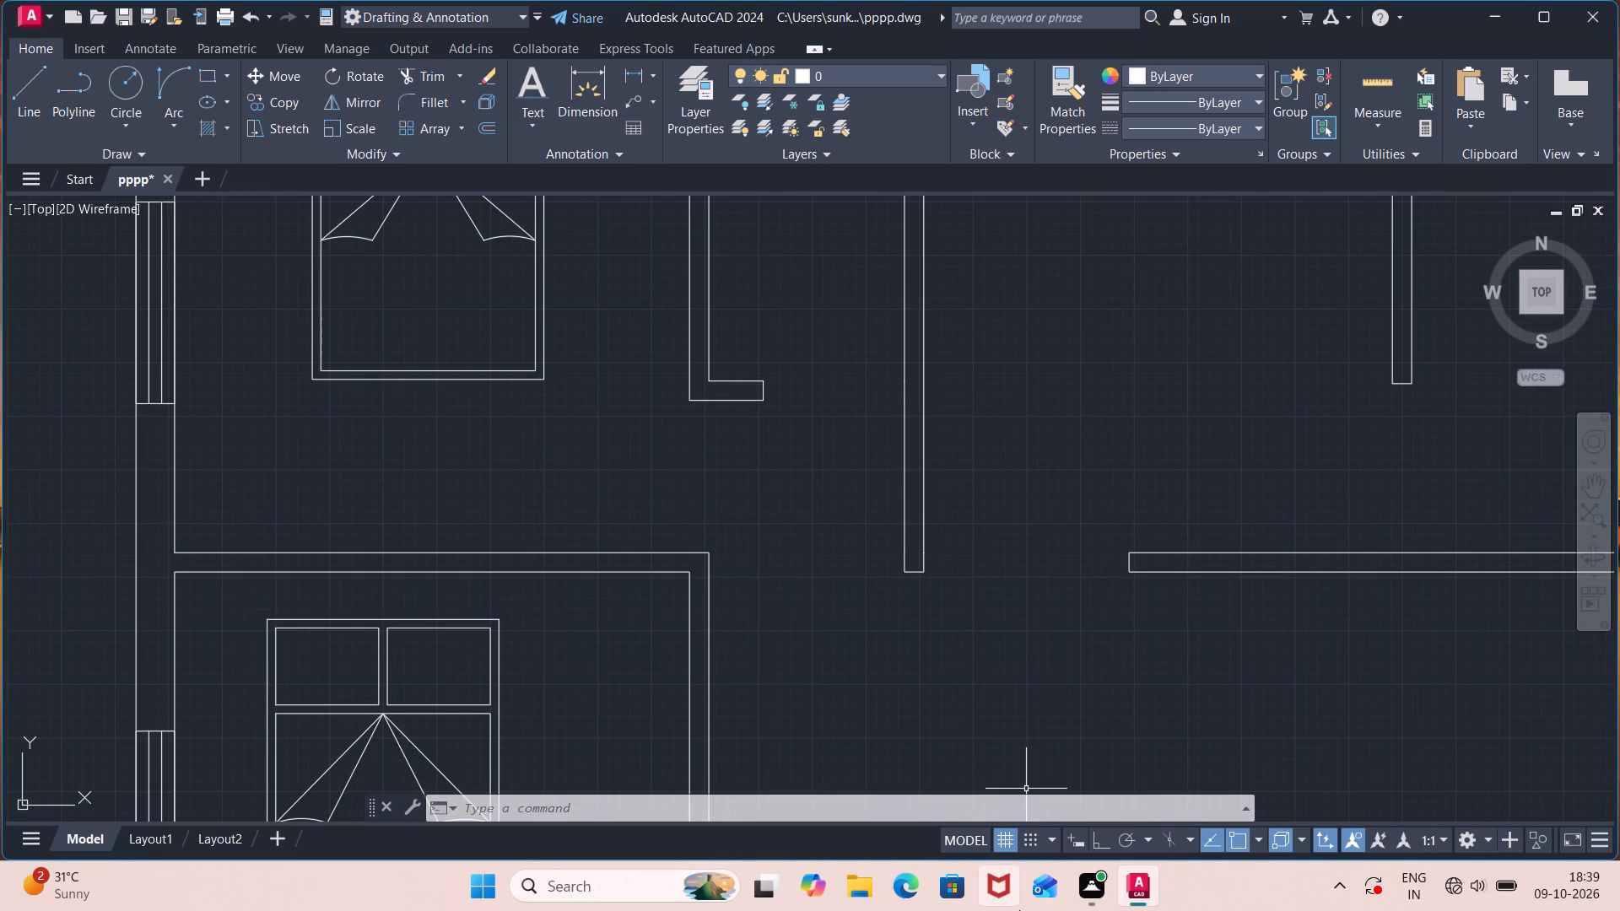
pyautogui.scroll(-1, 1070, 570)
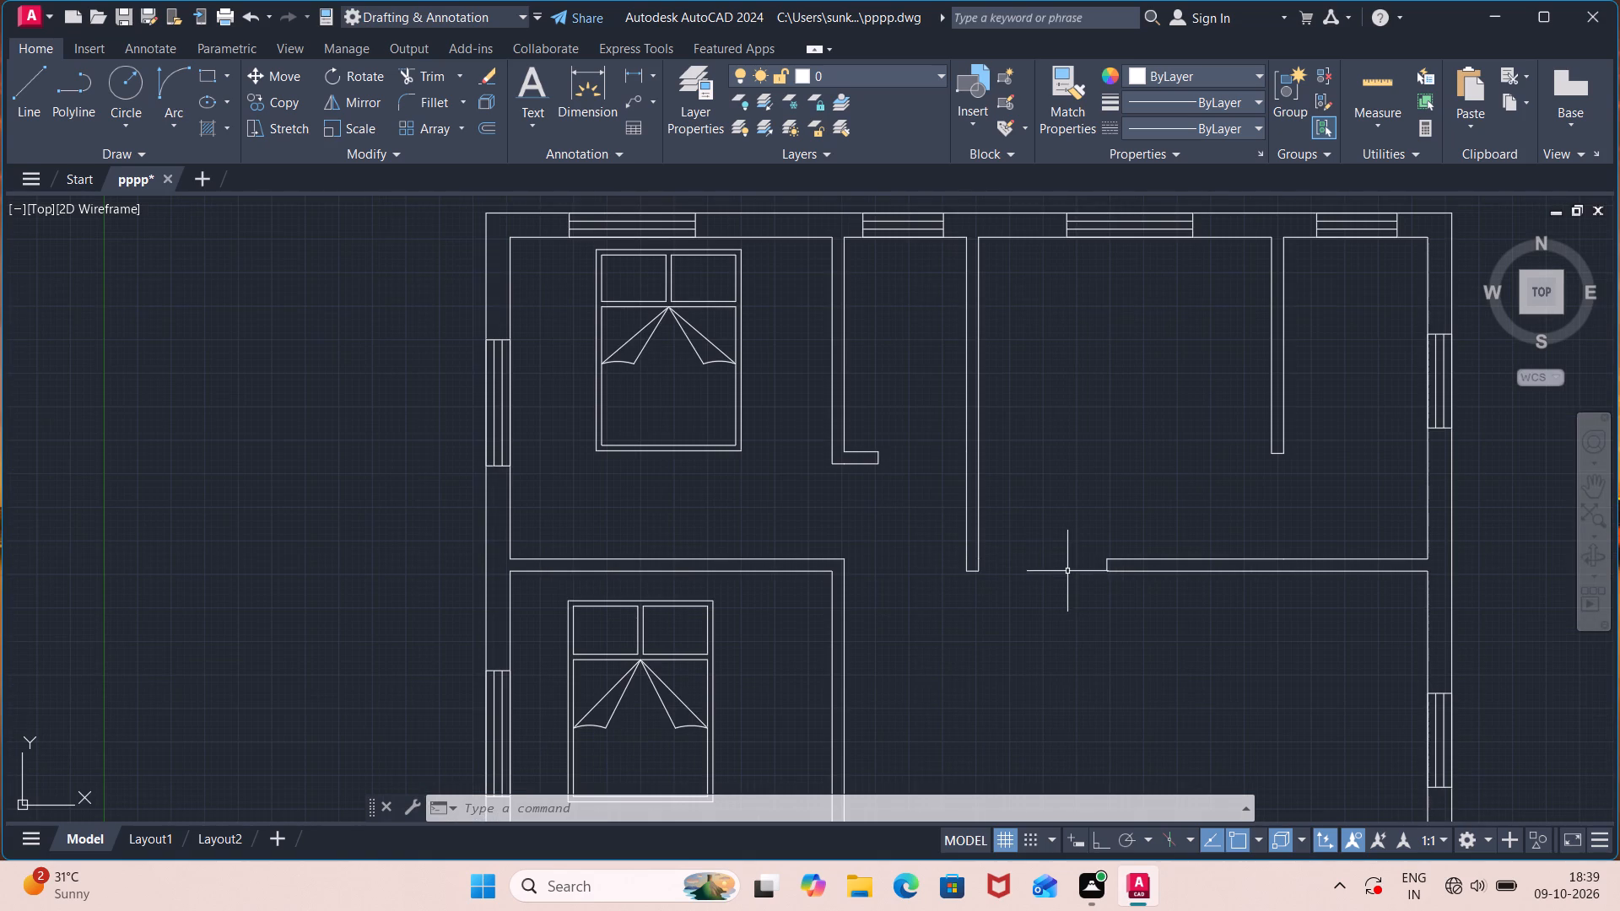
pyautogui.press('l')
pyautogui.press('Return')
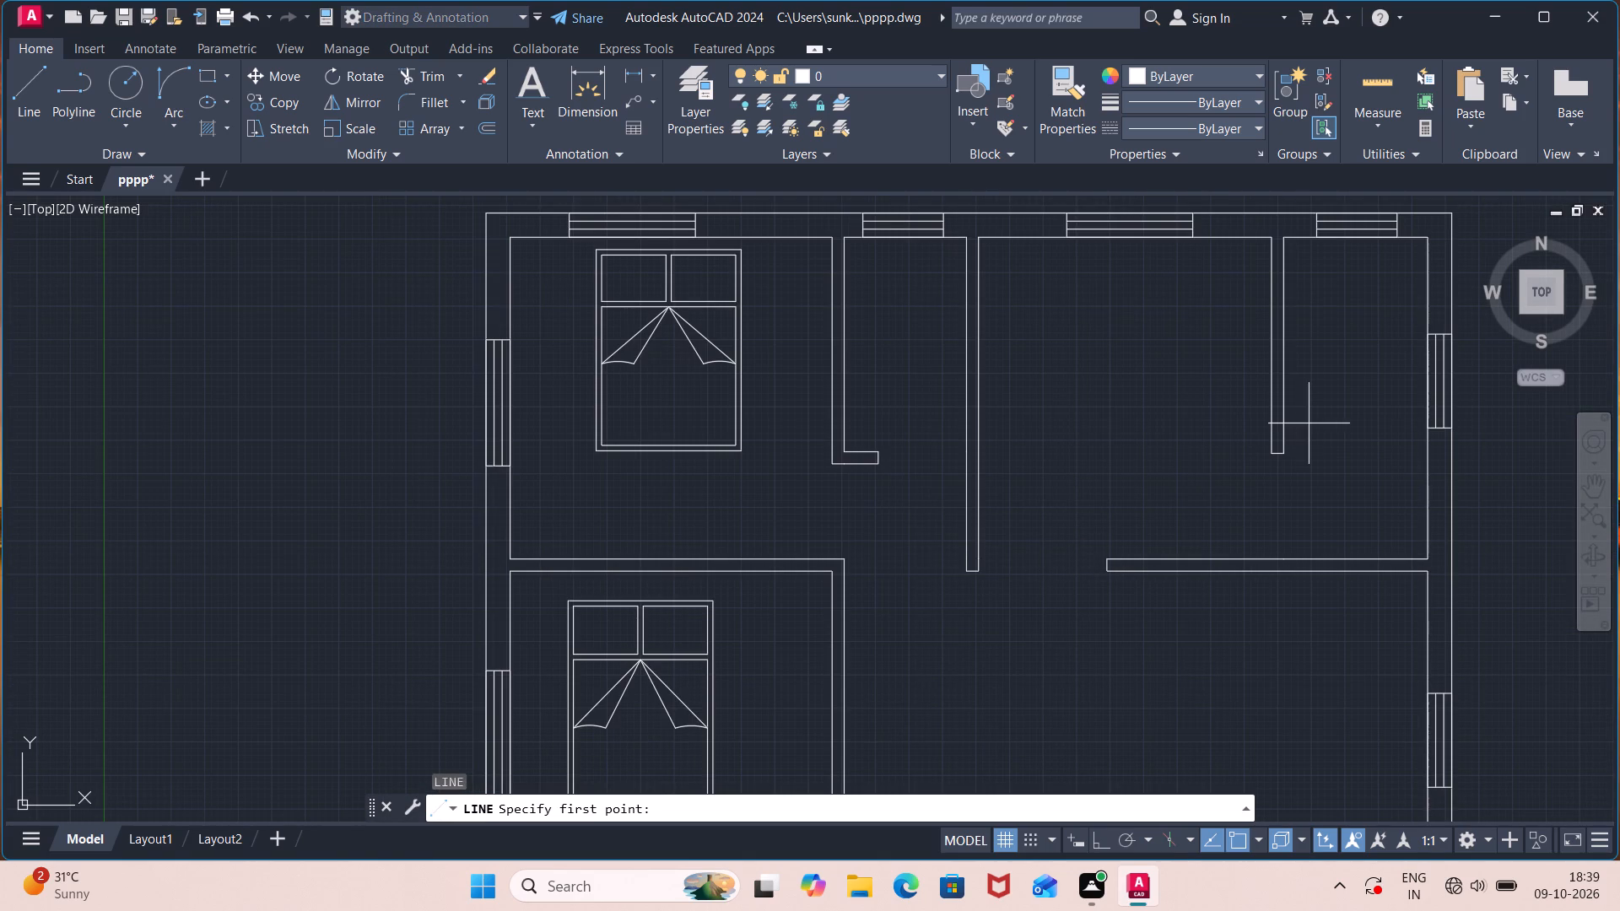
pyautogui.click(1268, 447)
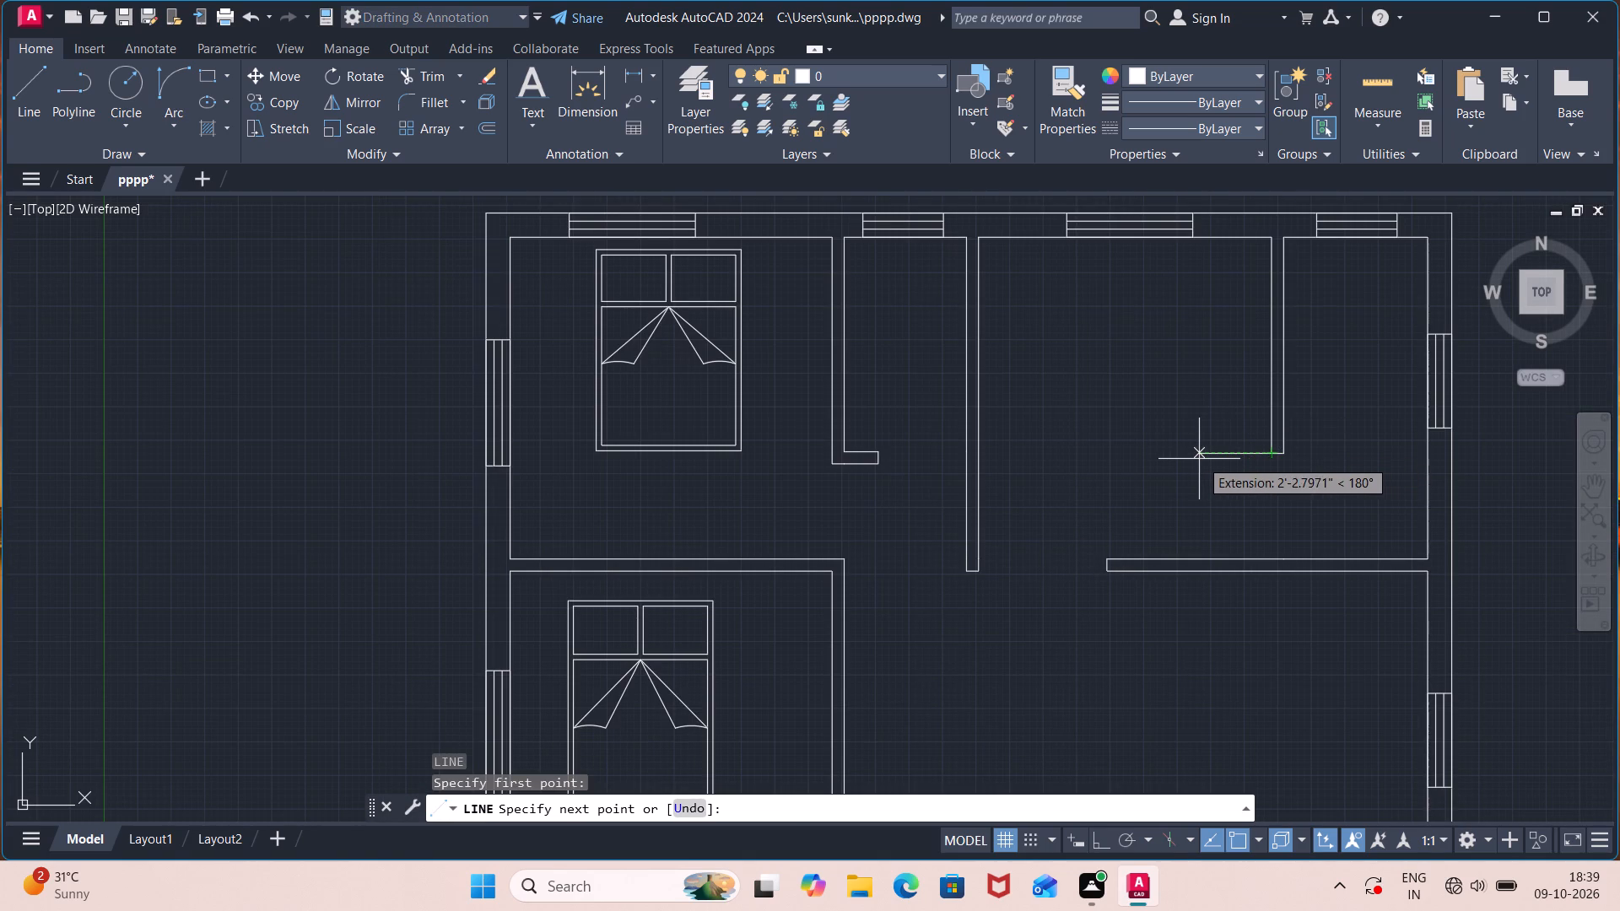
pyautogui.click(1199, 459)
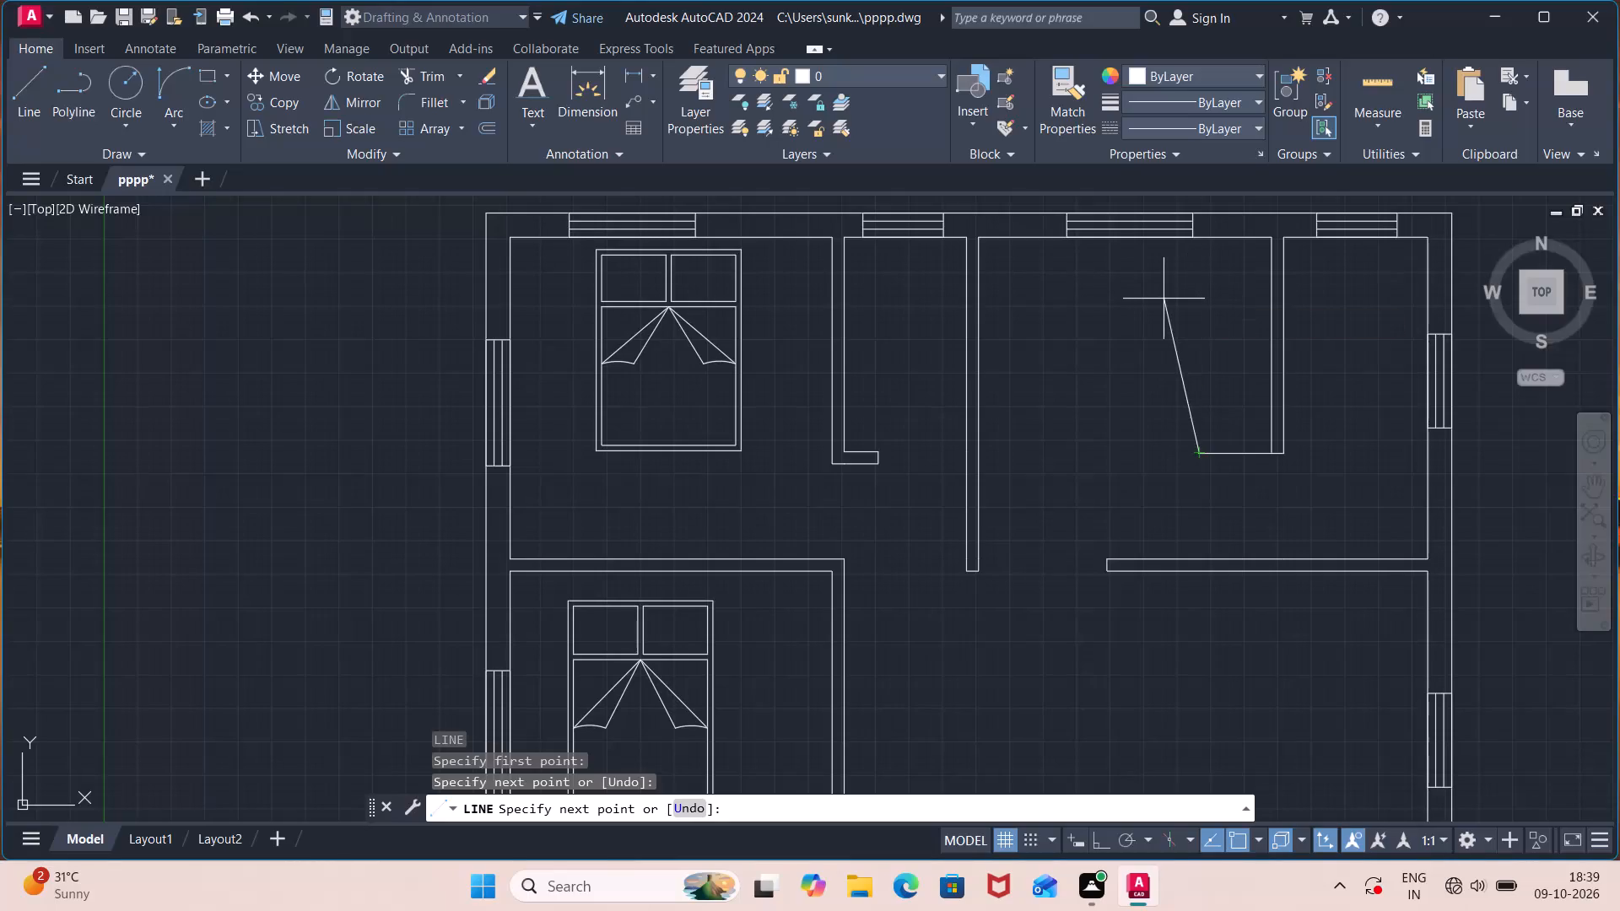
pyautogui.press('F8')
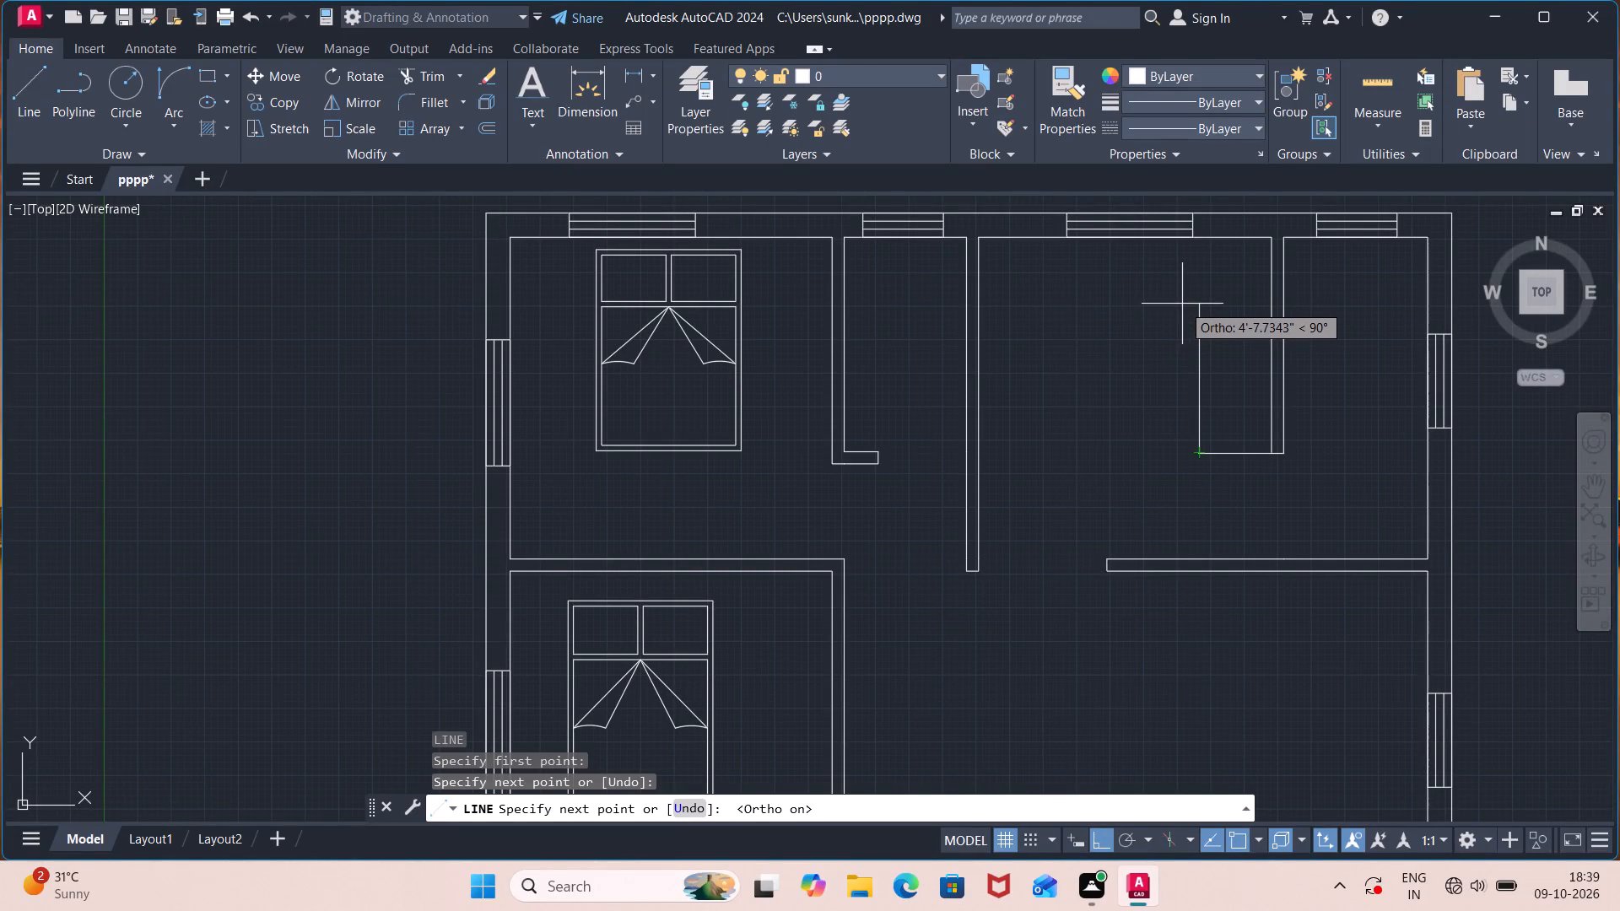
pyautogui.click(1188, 317)
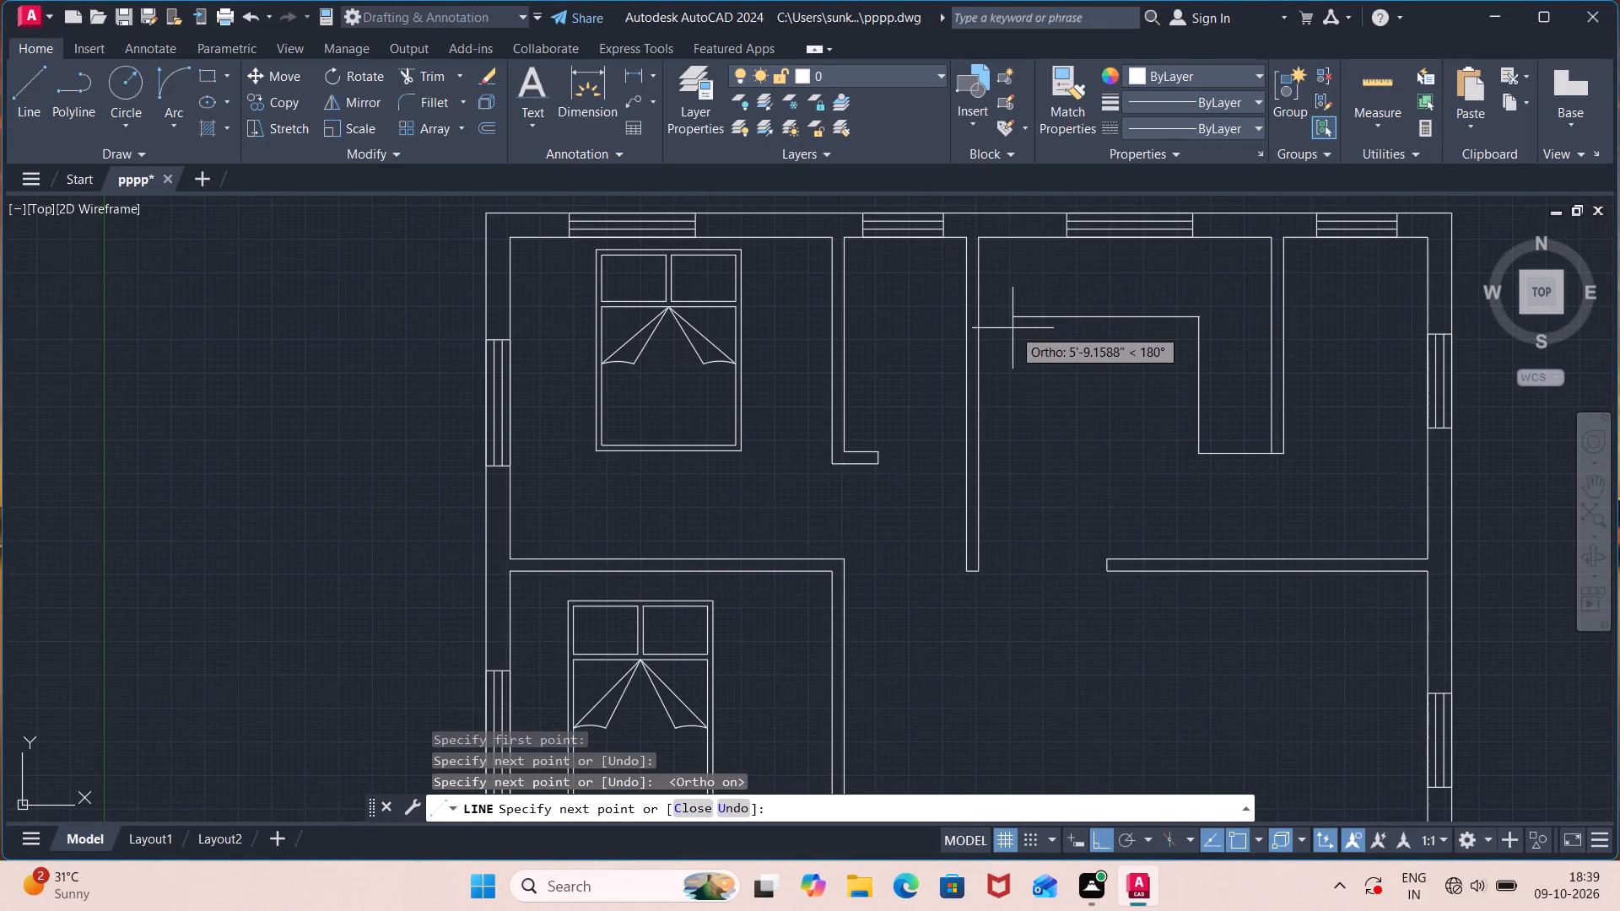
pyautogui.click(978, 321)
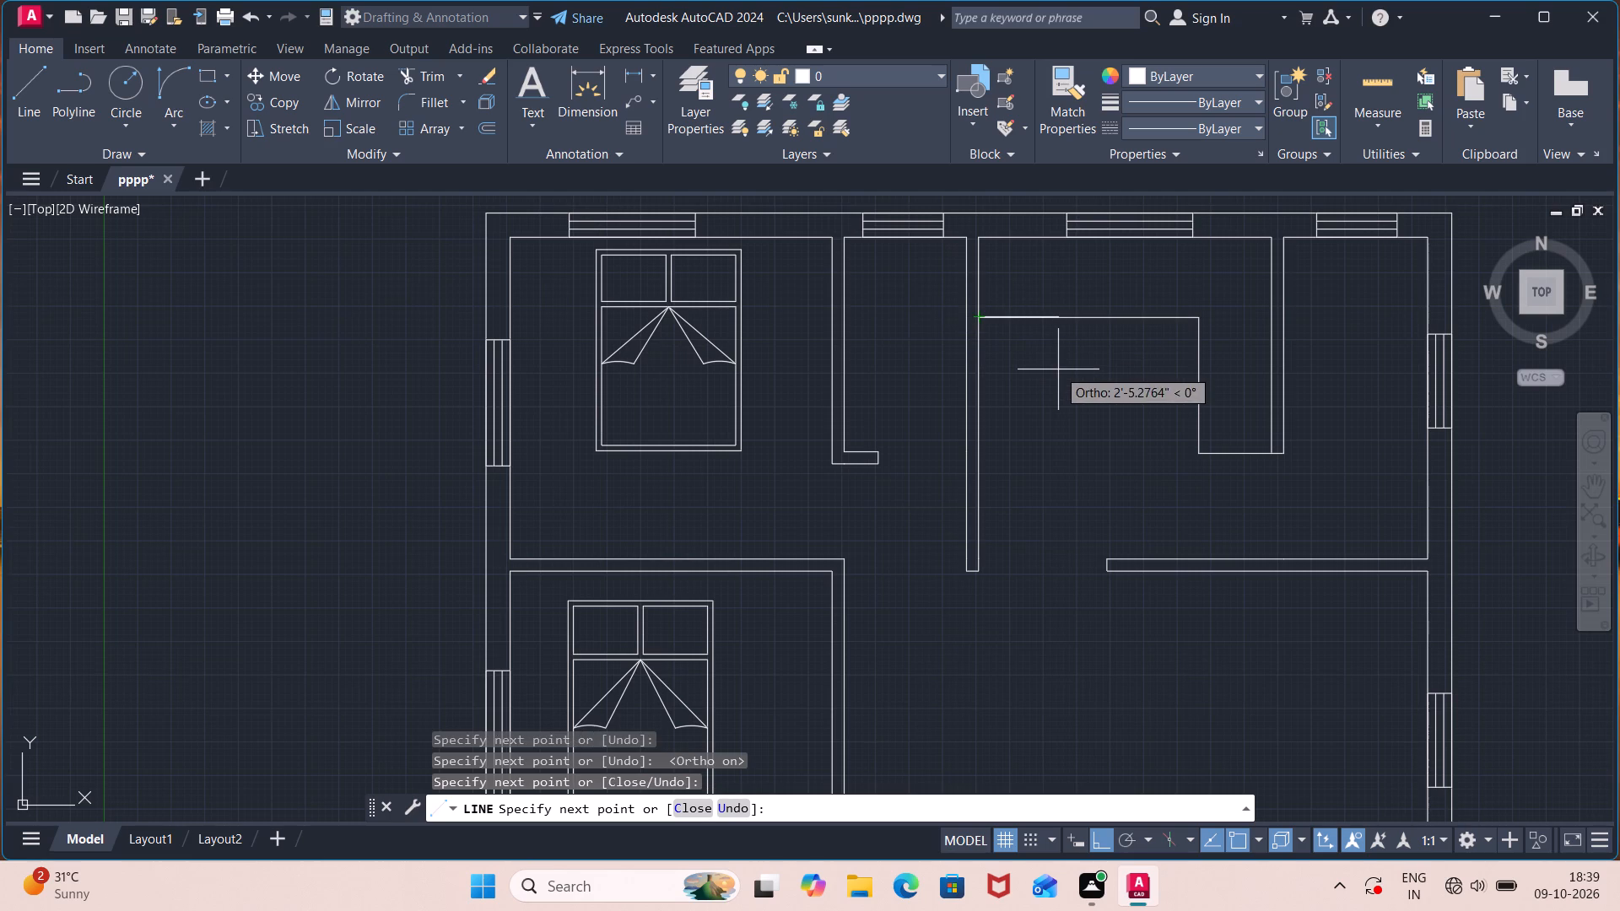
pyautogui.press('Escape')
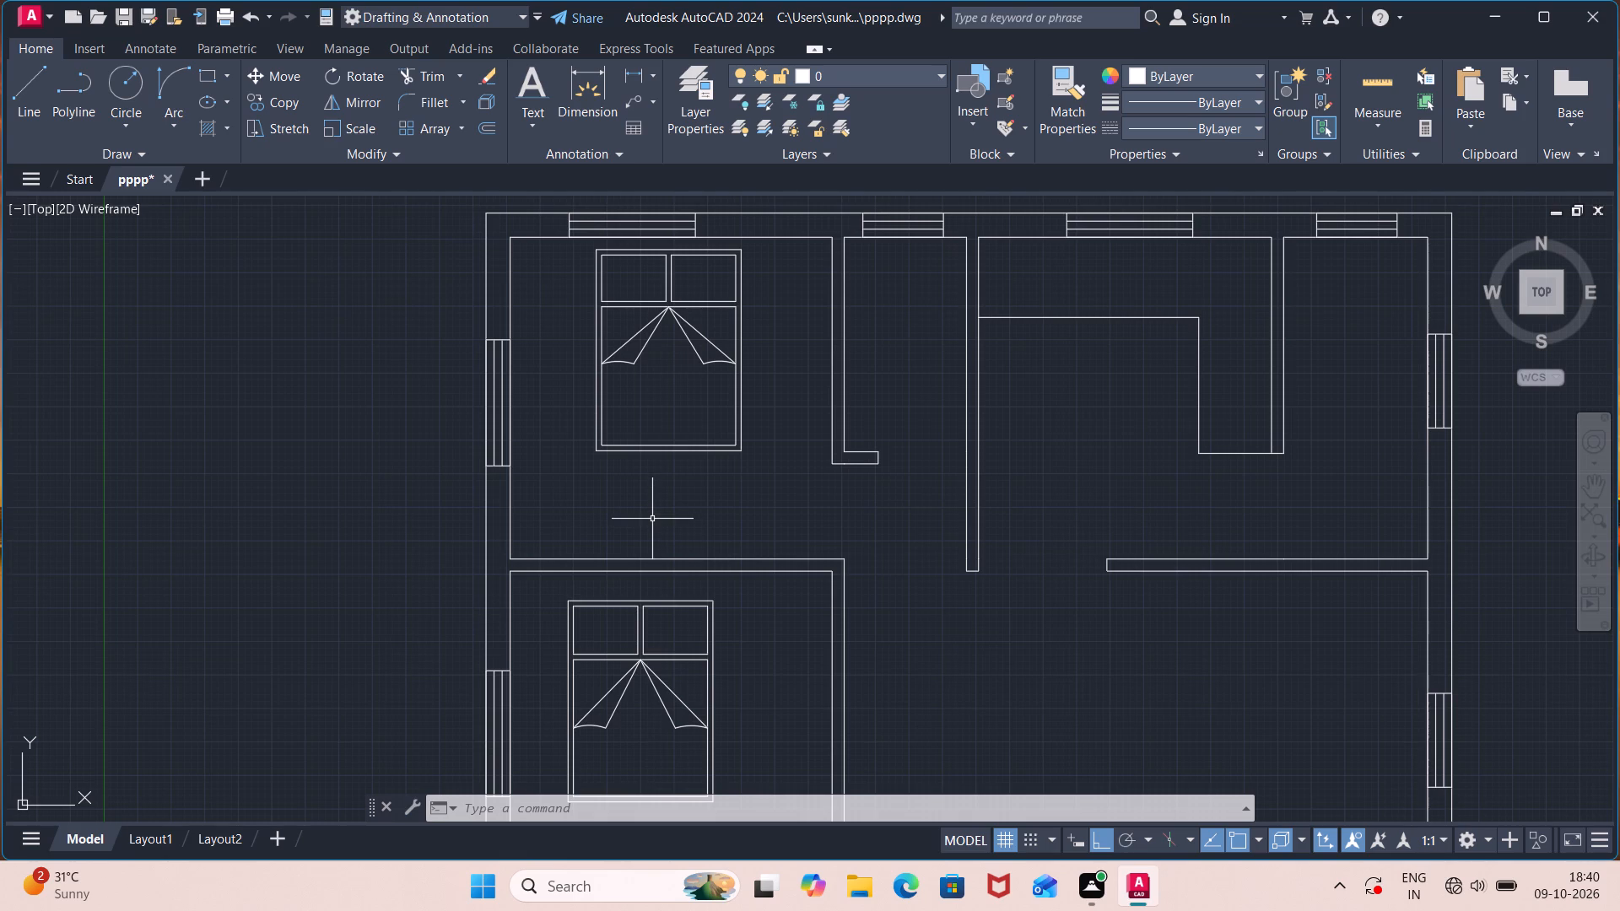
# Add single-line text below the northwest room's bed, height 8" and rotation 0, reading BED ROOM with 10'X10' on the second line.
pyautogui.scroll(1, 667, 515)
pyautogui.scroll(-1, 667, 515)
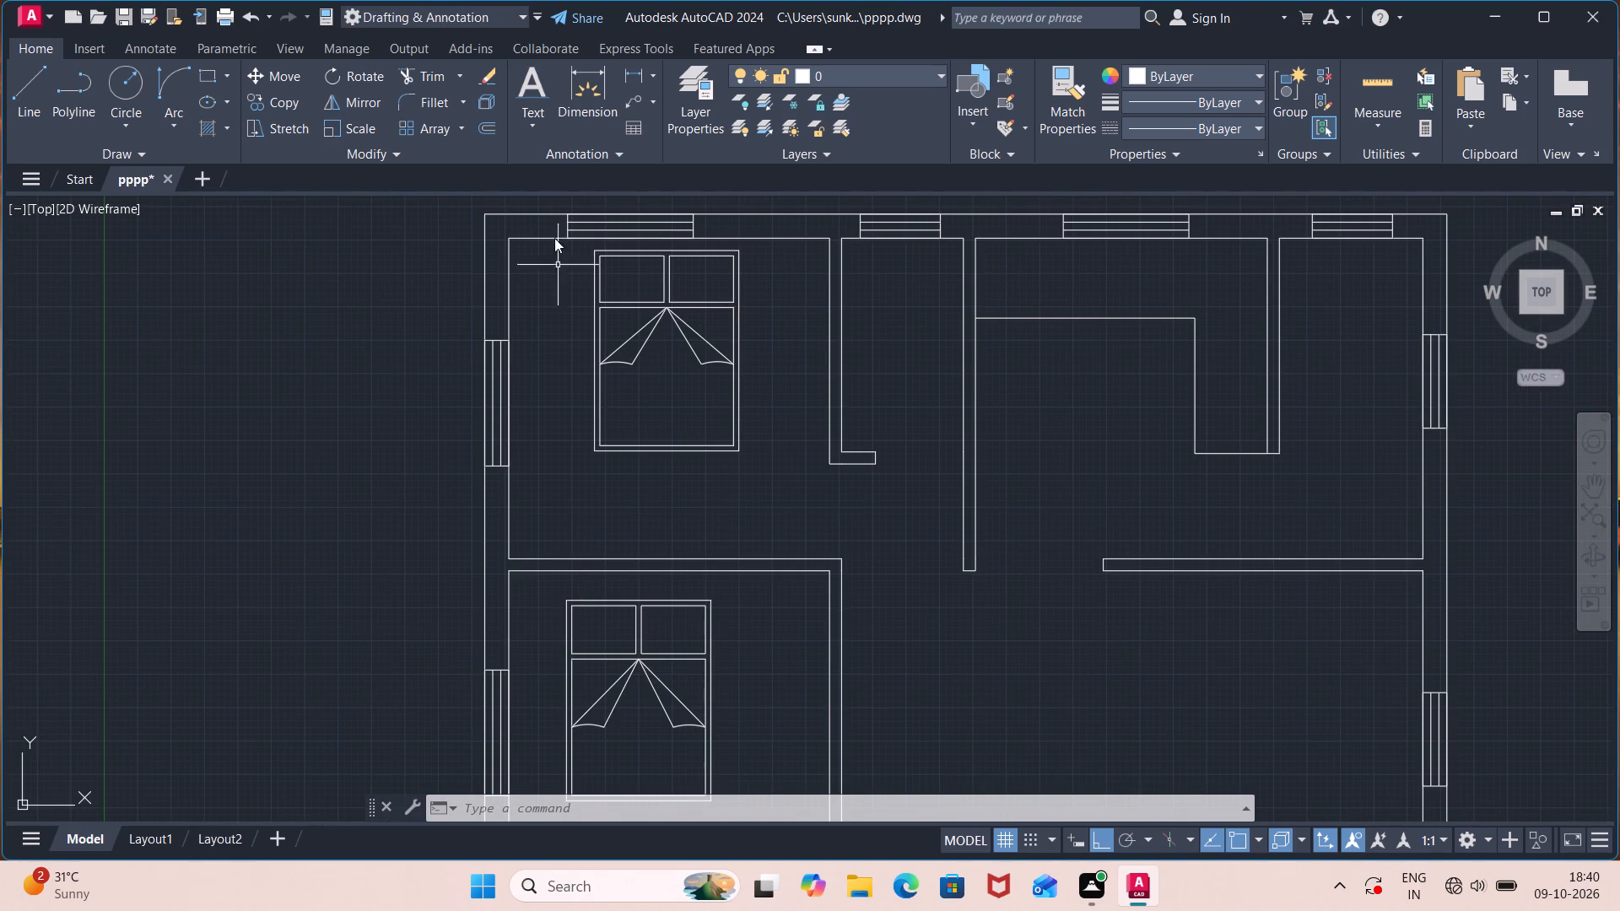
pyautogui.click(524, 119)
pyautogui.click(559, 208)
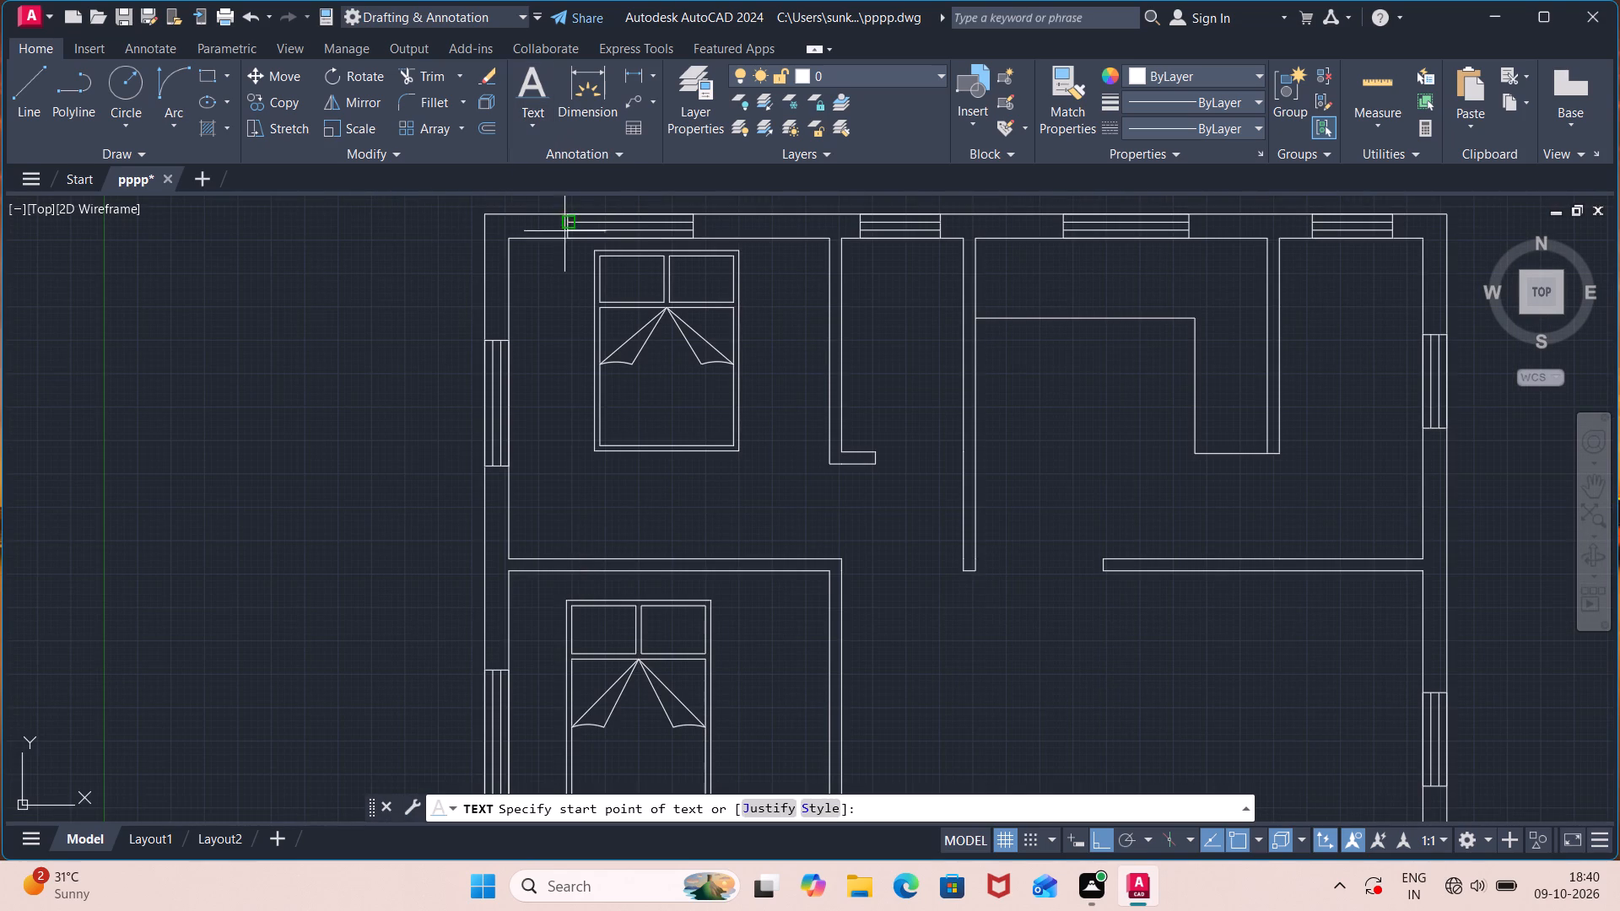
pyautogui.click(572, 477)
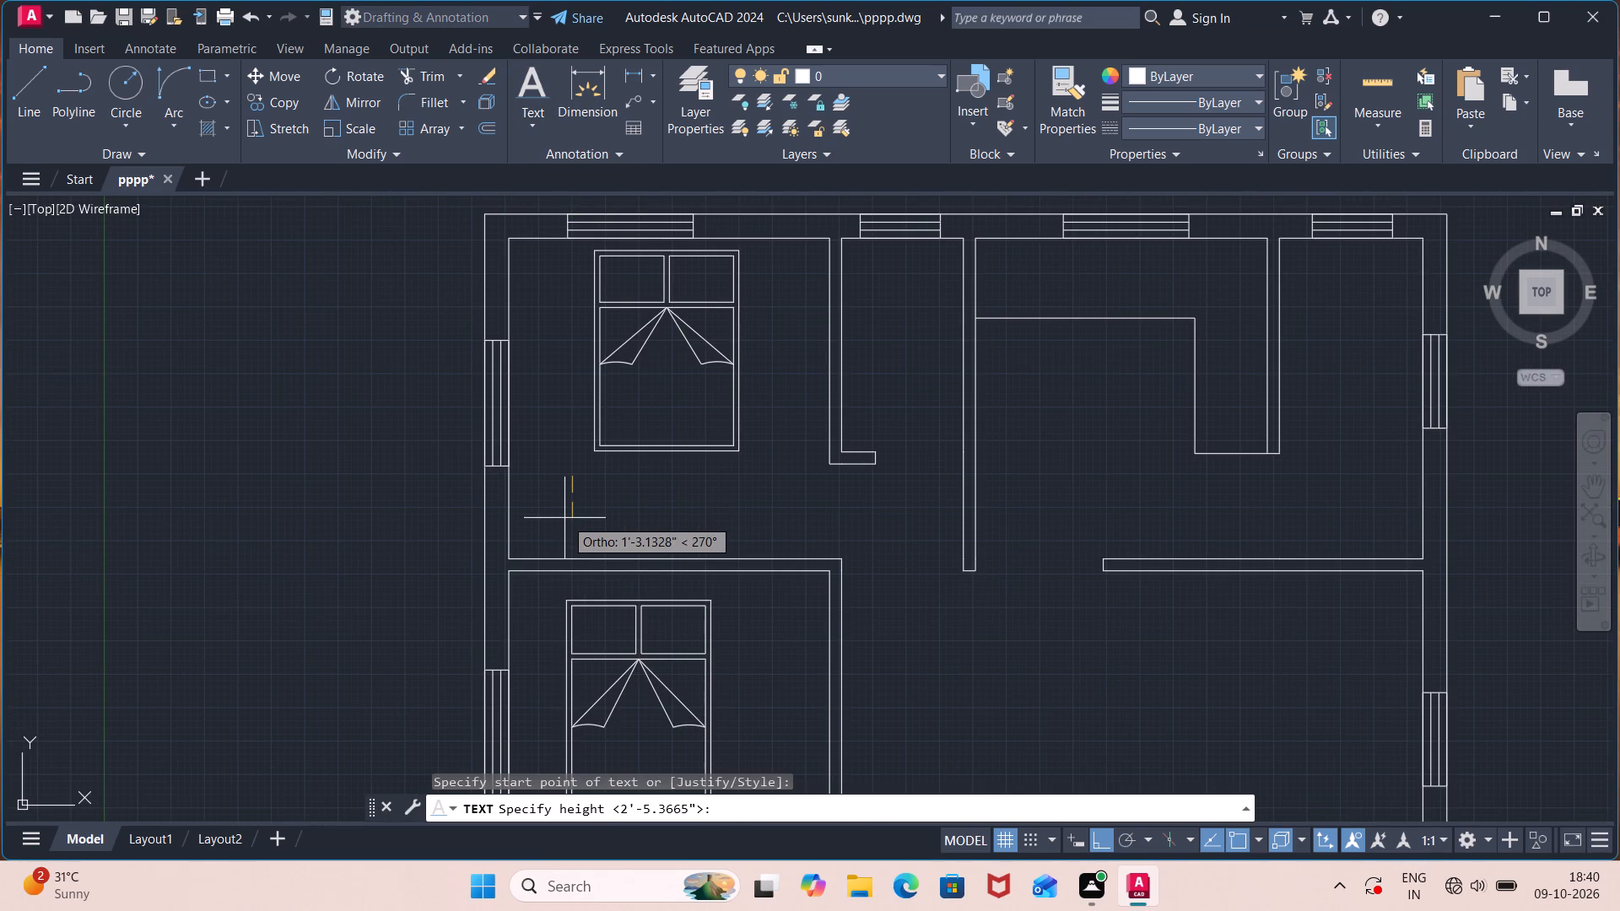
pyautogui.press('8')
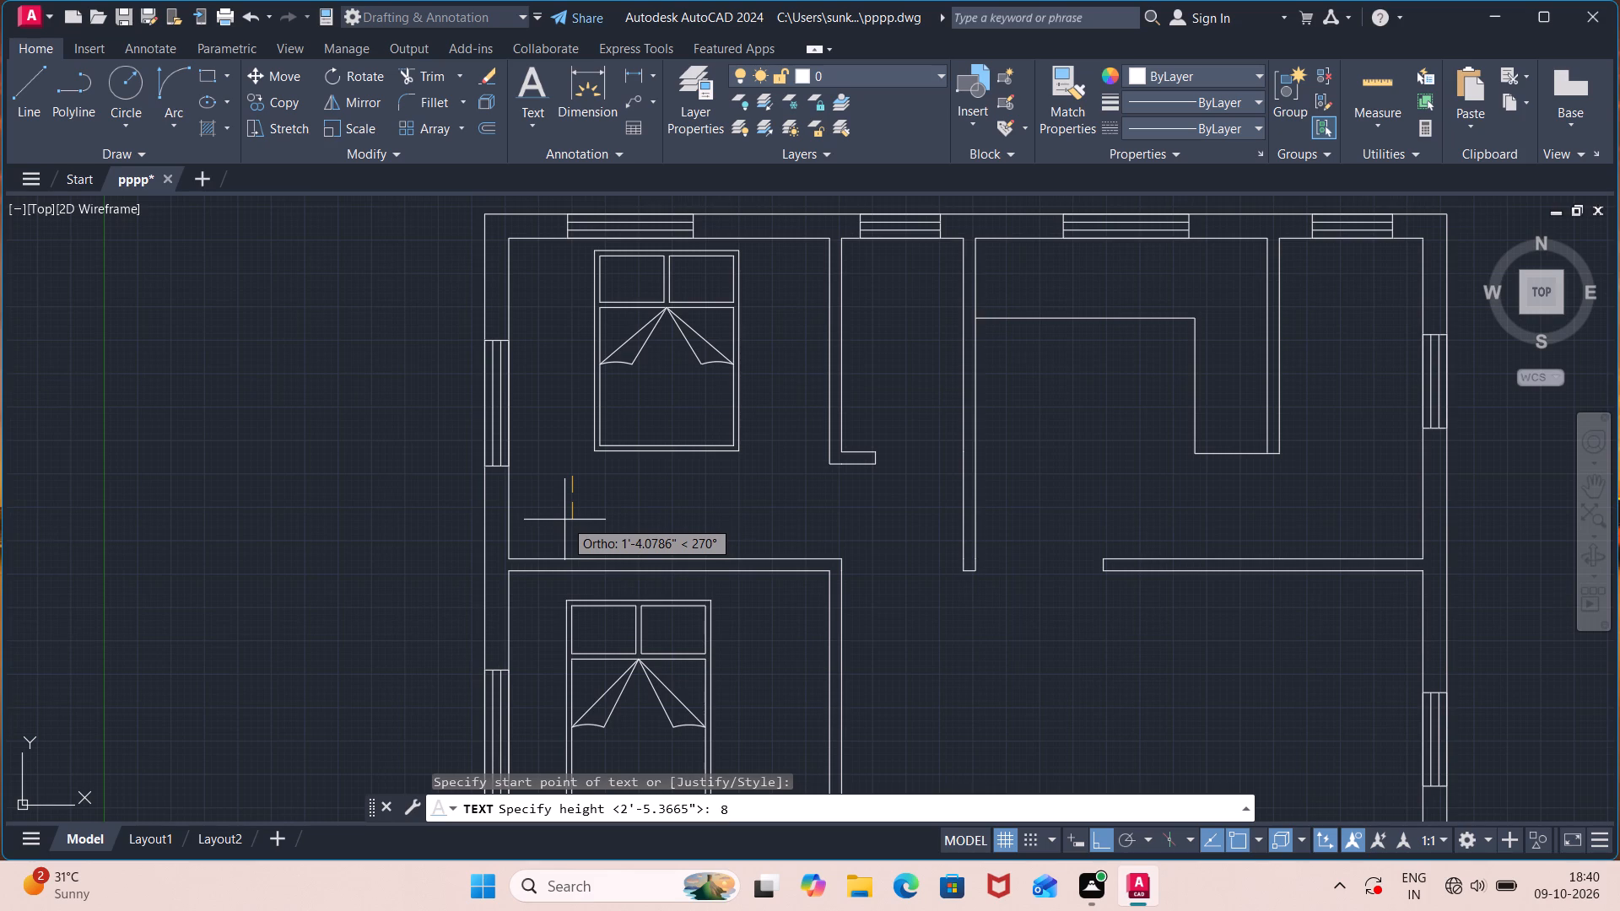
pyautogui.hotkey('shift', '"')
pyautogui.press('Return')
pyautogui.press('0')
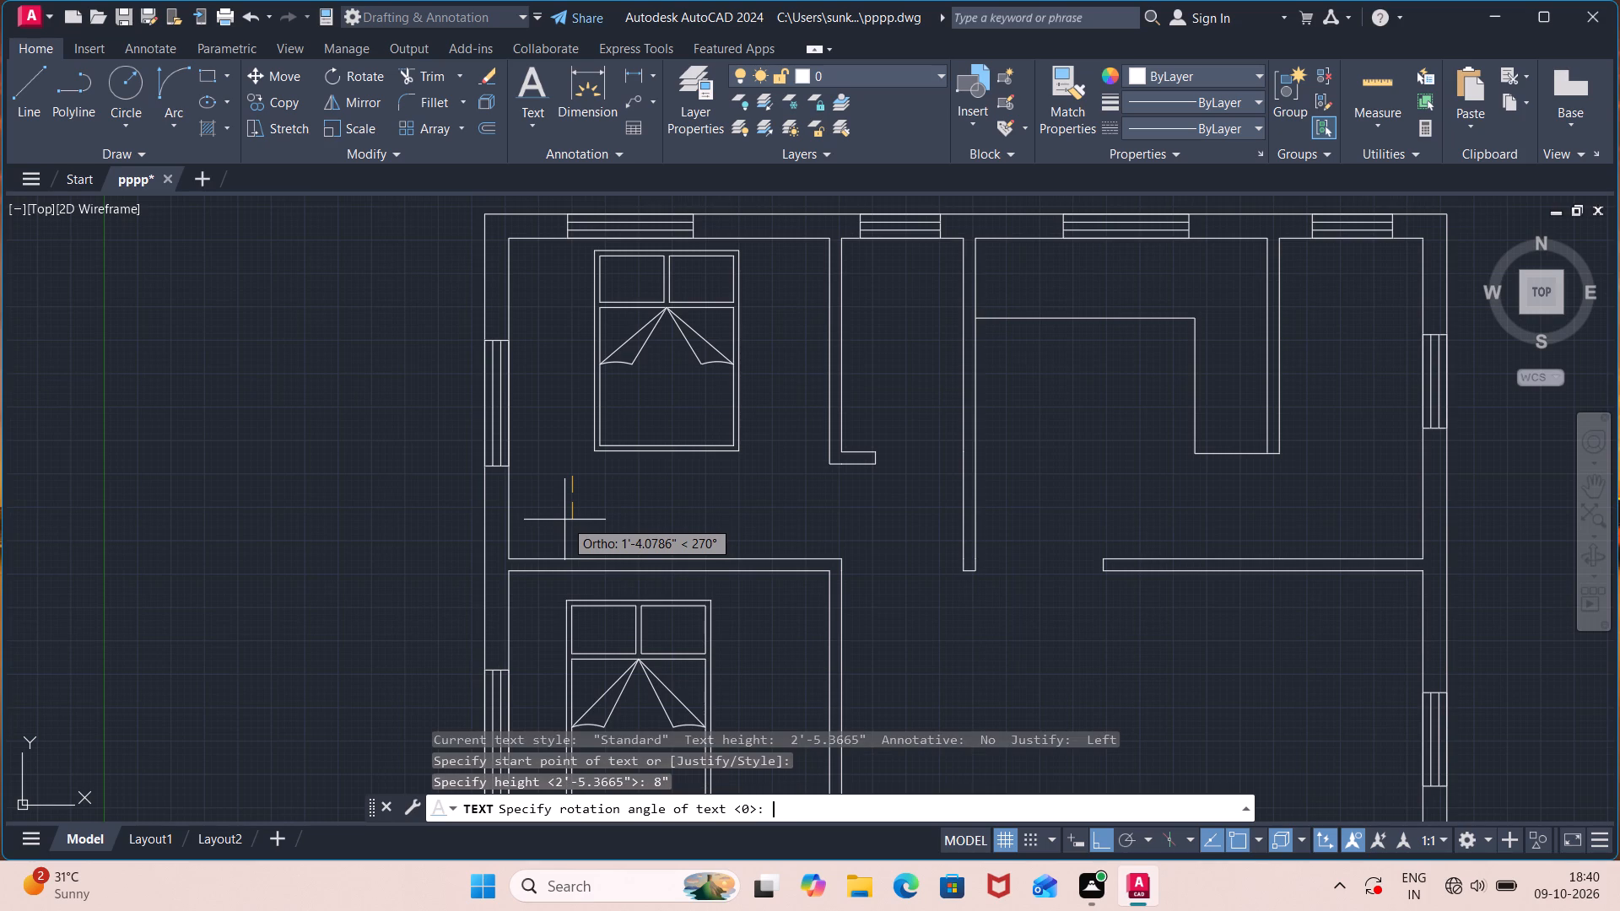
pyautogui.press('Return')
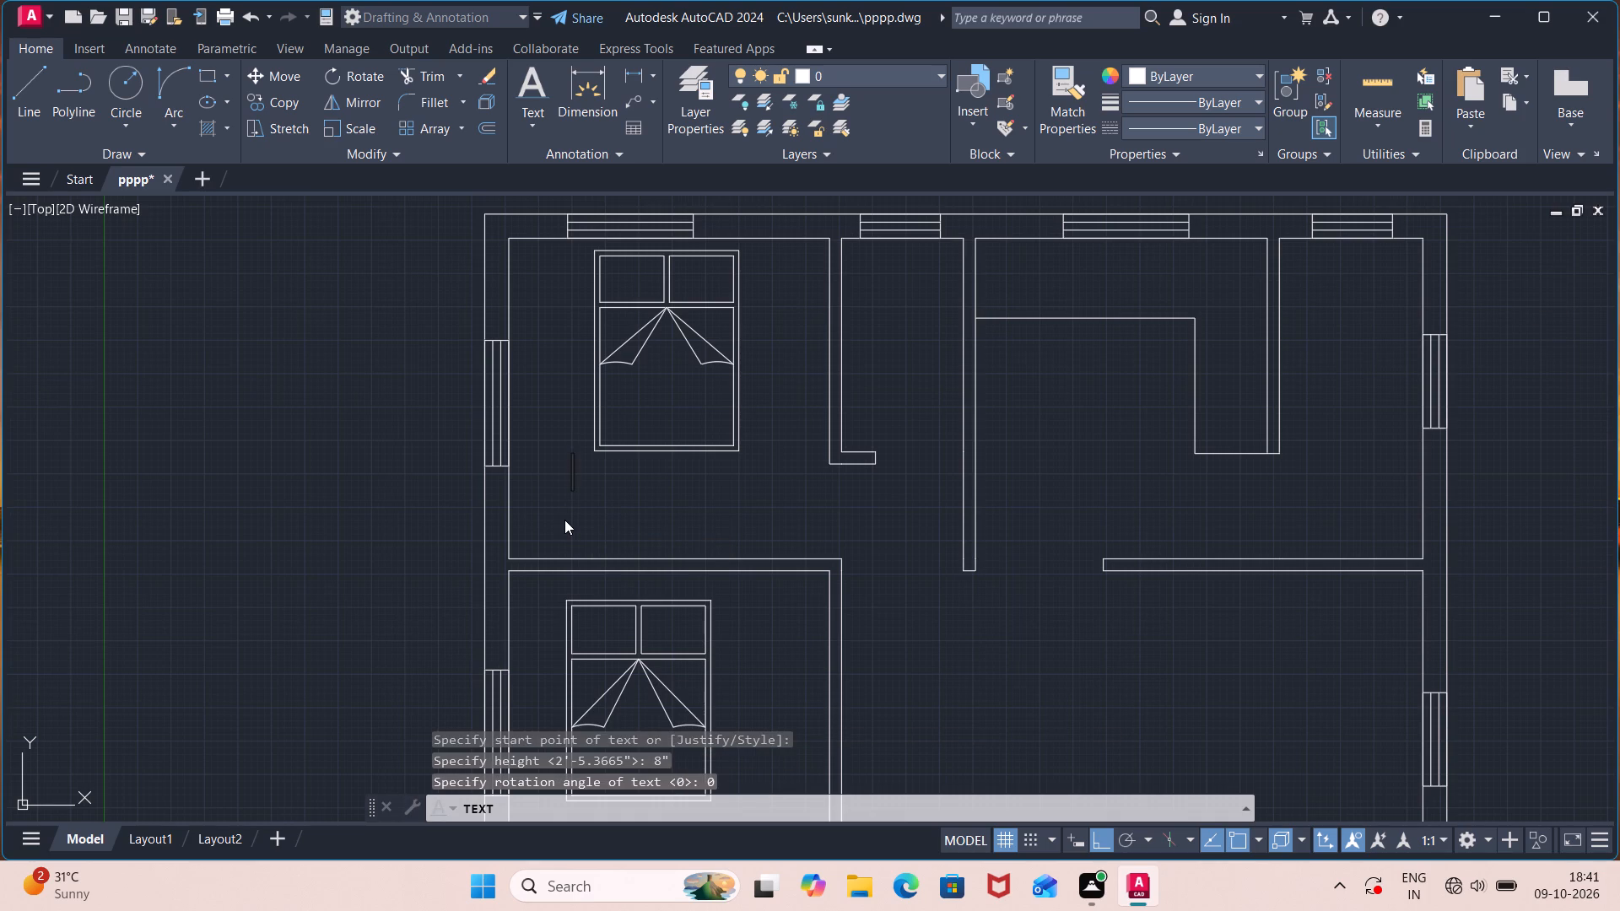
pyautogui.click(568, 492)
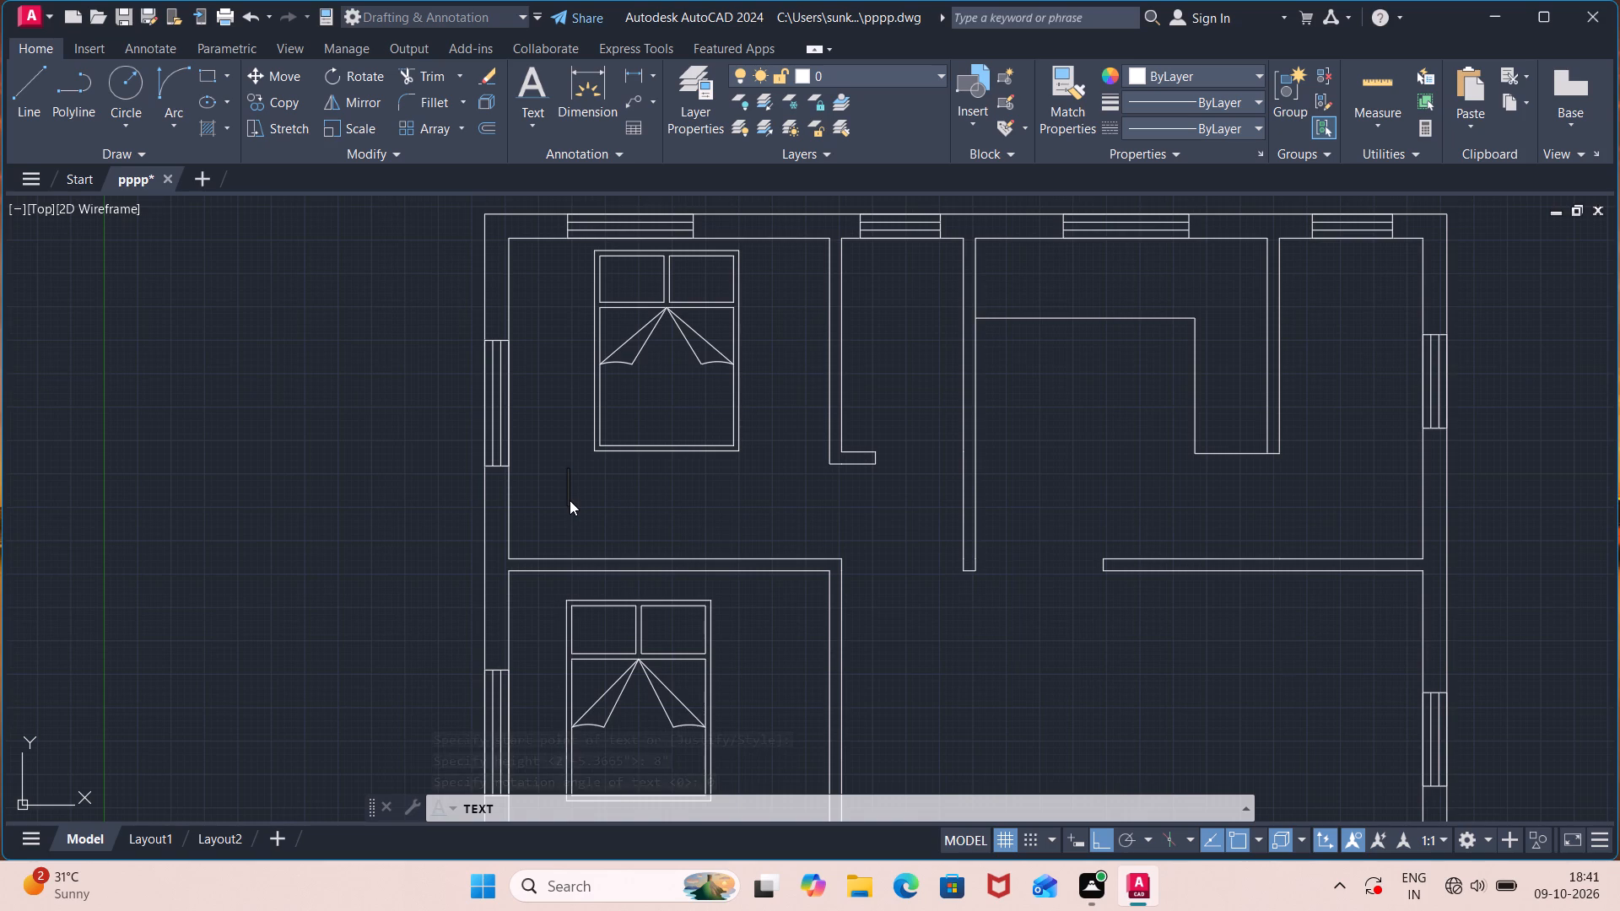
pyautogui.write('BED ROOM')
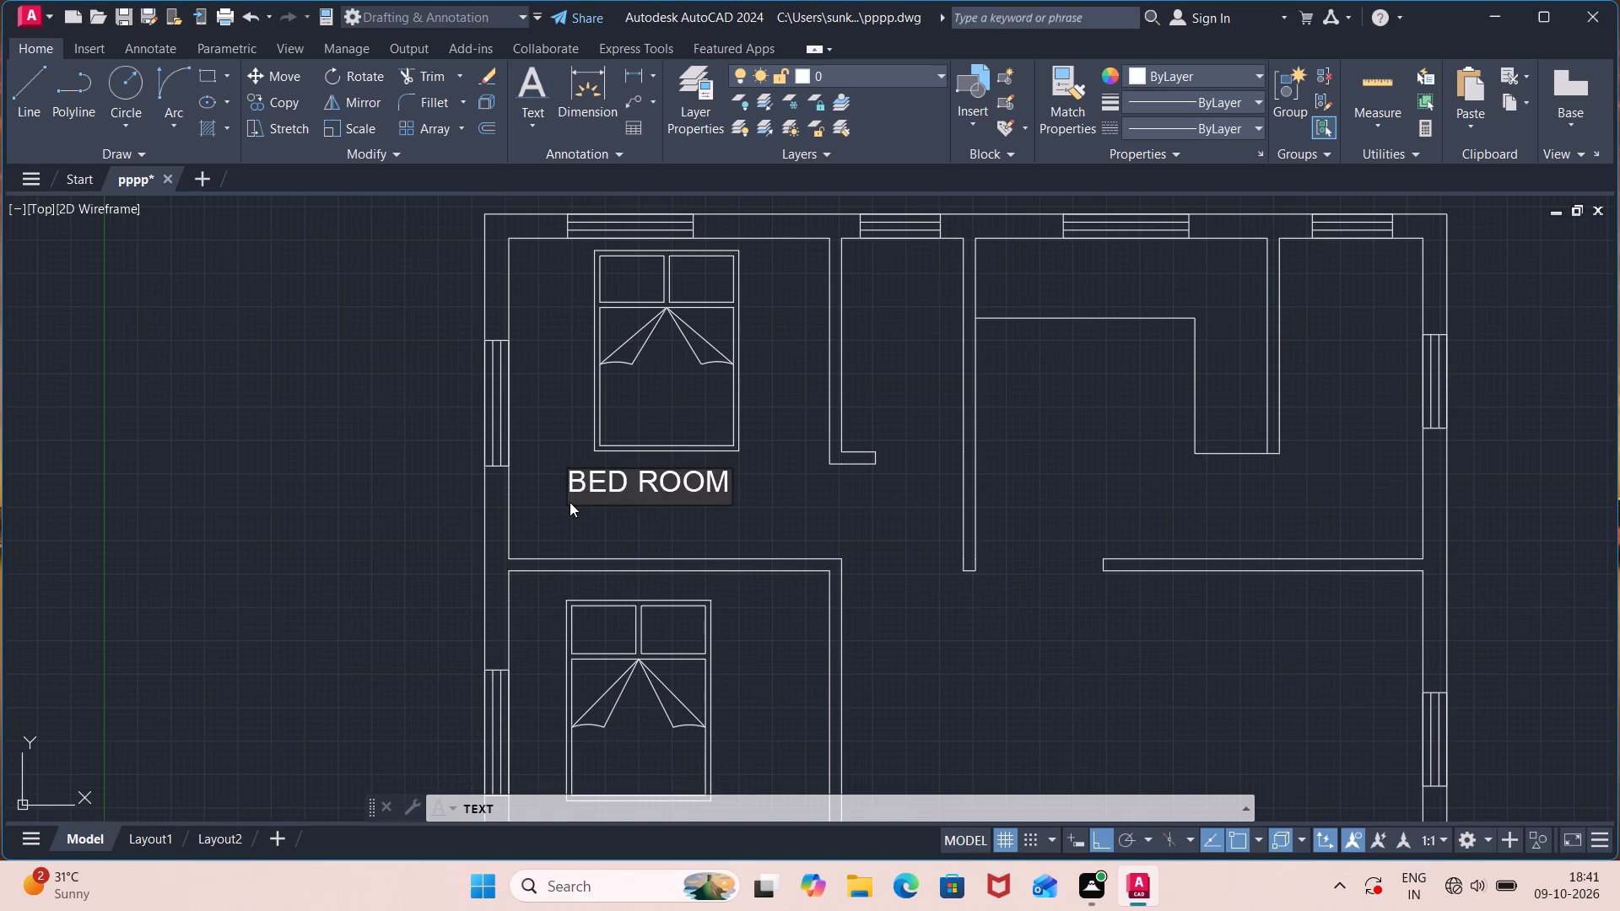
pyautogui.press('Return')
pyautogui.write("10'")
pyautogui.write("X10'")
pyautogui.press('space')
pyautogui.press('space')
pyautogui.press('space')
pyautogui.press('space')
pyautogui.press('space')
pyautogui.press('Return')
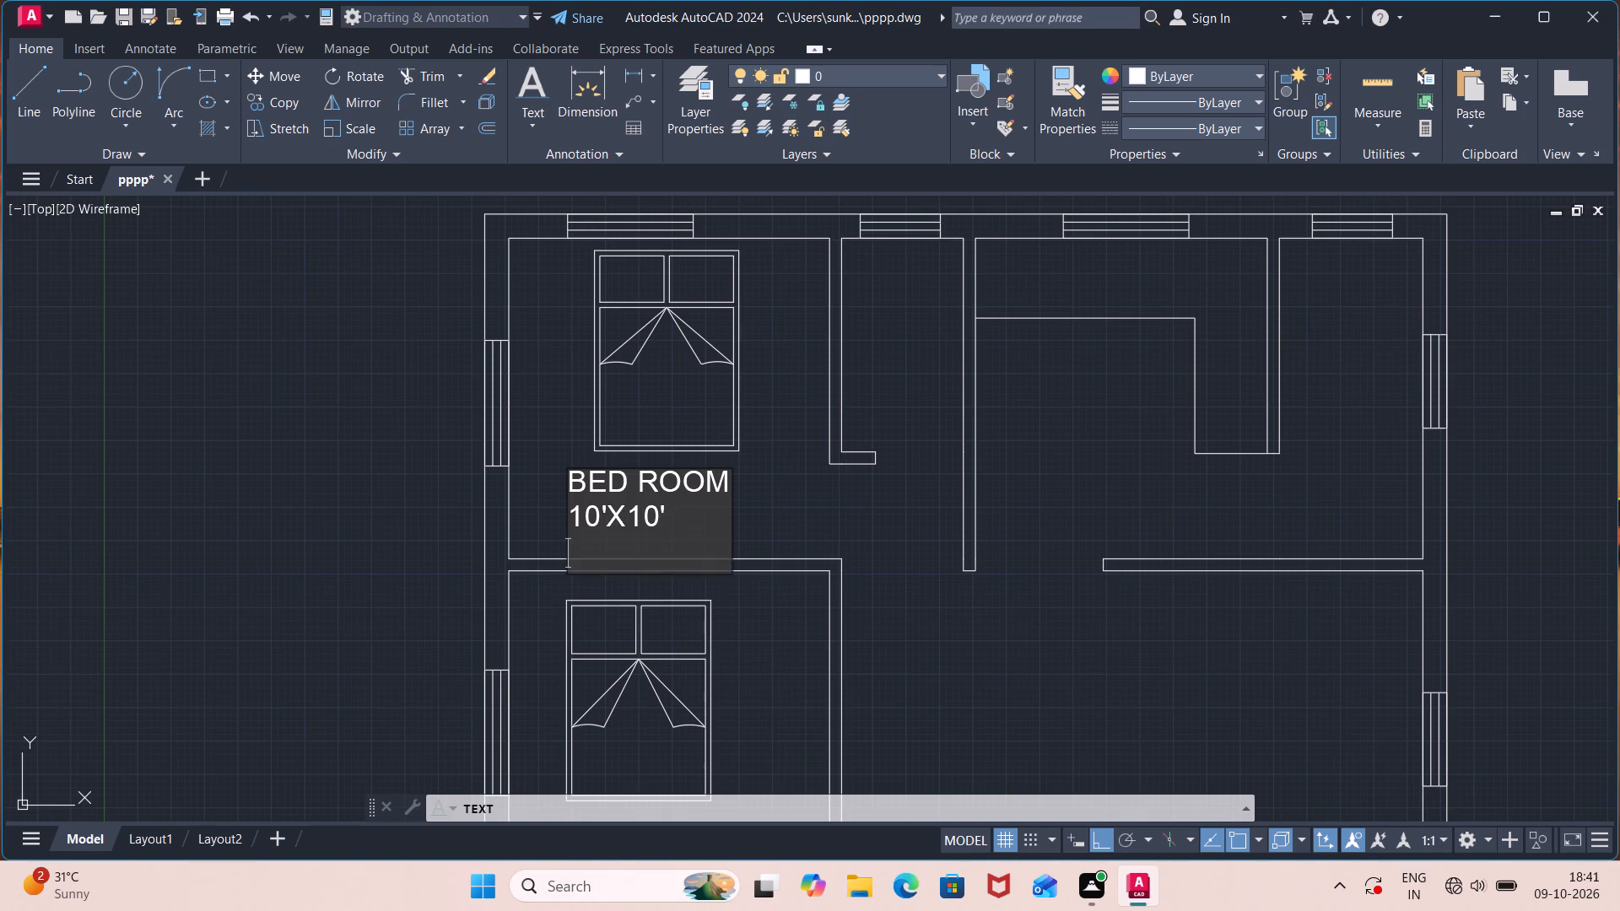
pyautogui.press('Return')
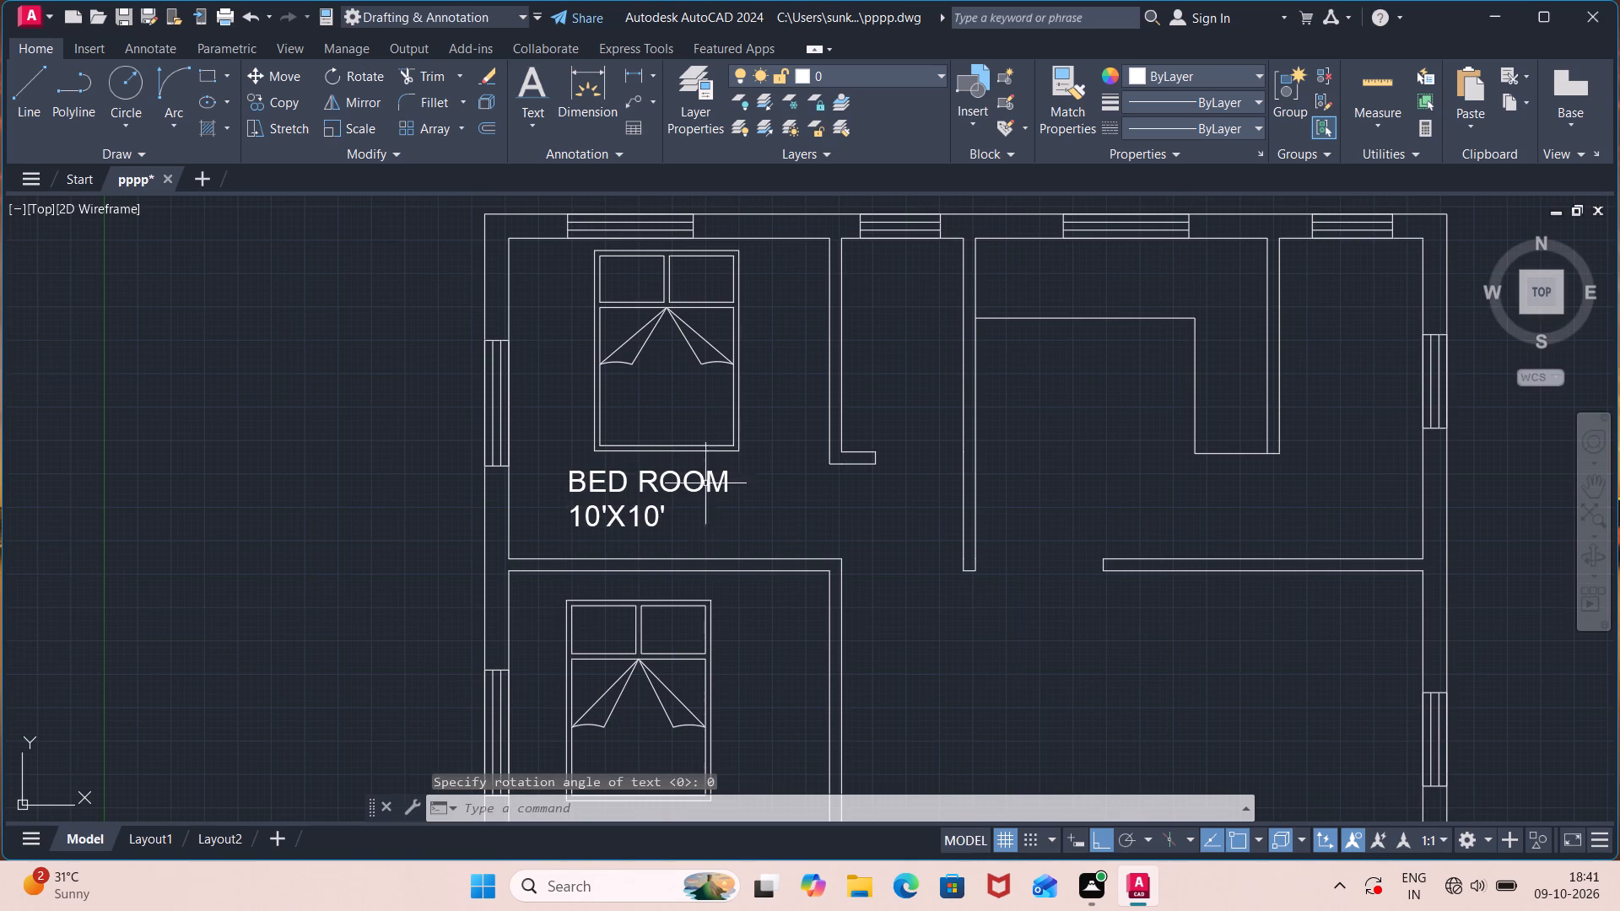
# Add single-line text in the toilet, about 7.6" high with rotation entry 7", reading TOILET with 3'8"X6'8" on the second line.
pyautogui.click(531, 121)
pyautogui.click(585, 213)
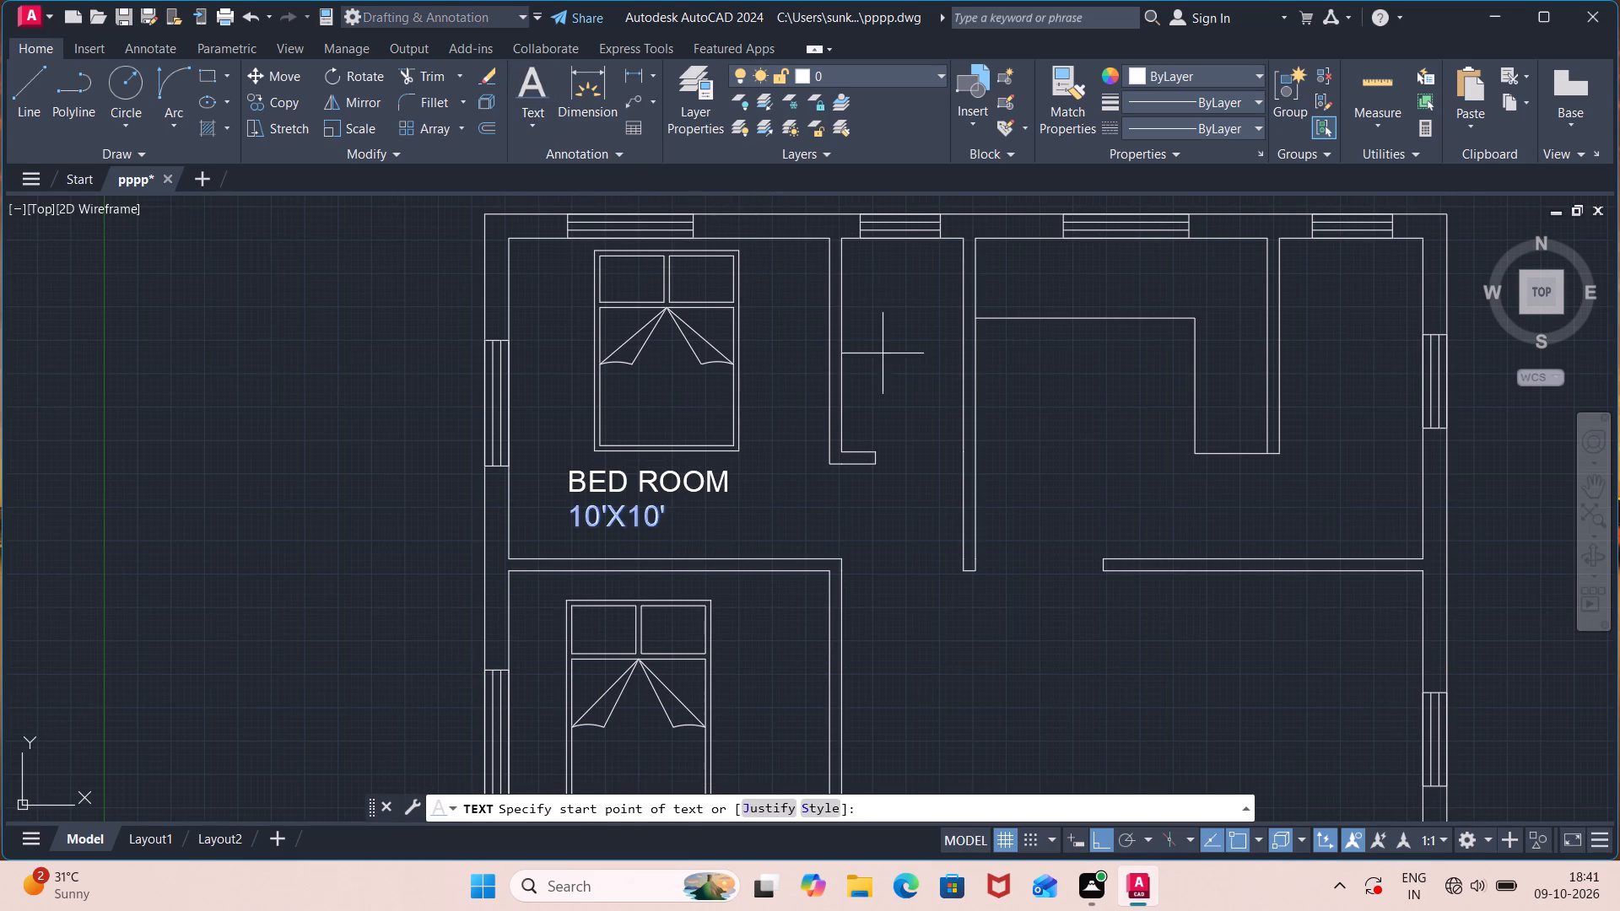
pyautogui.click(864, 364)
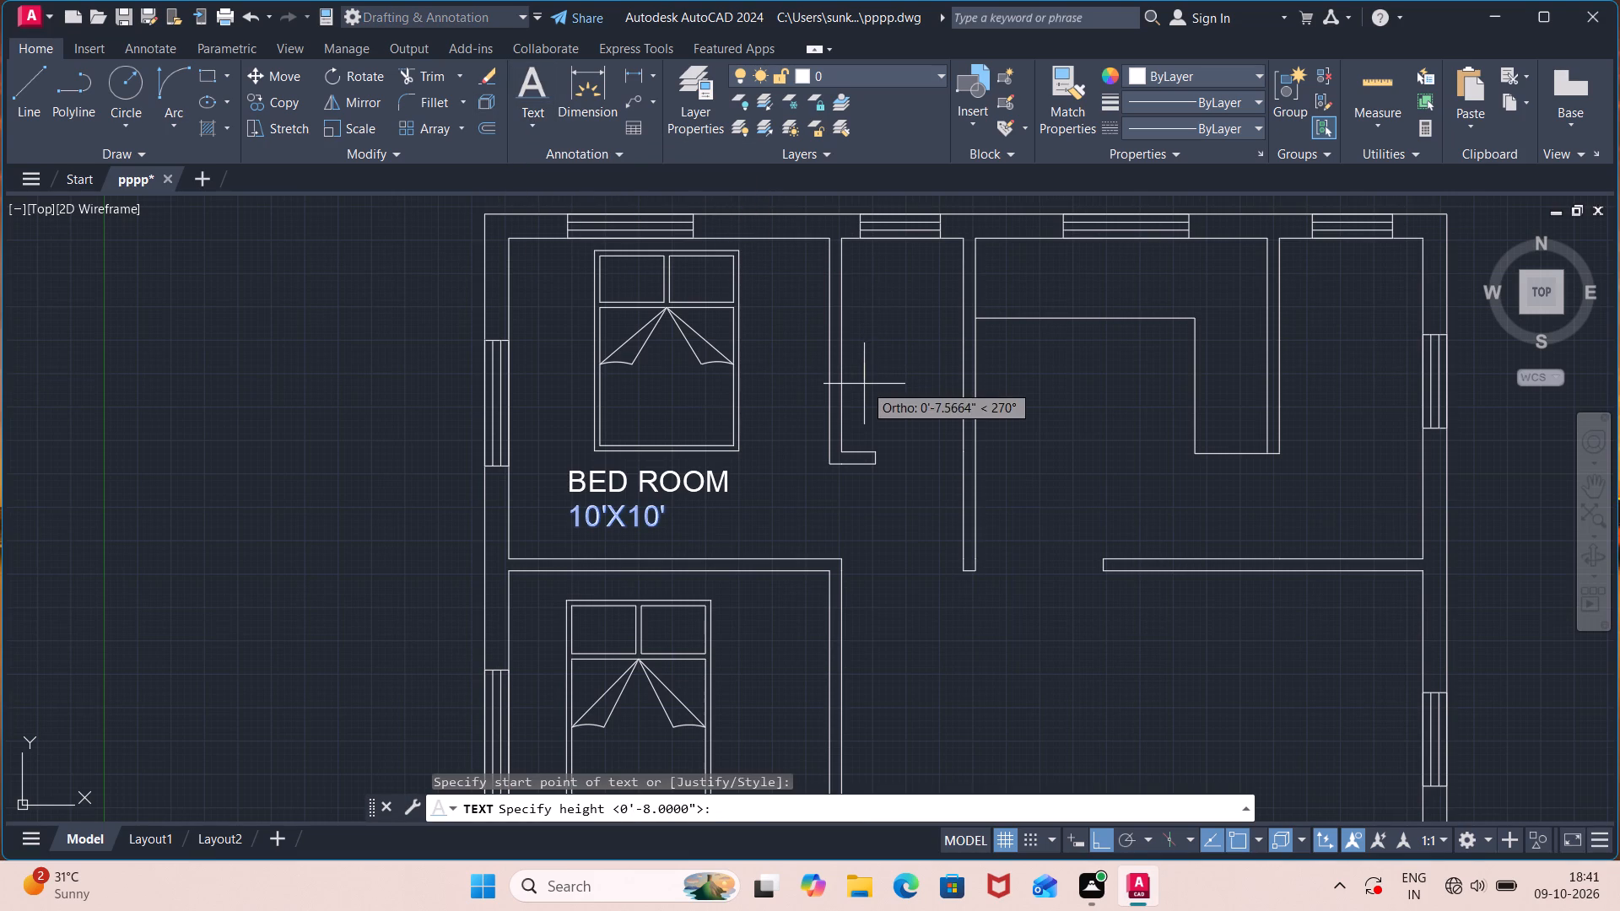
pyautogui.click(864, 384)
pyautogui.write('7"')
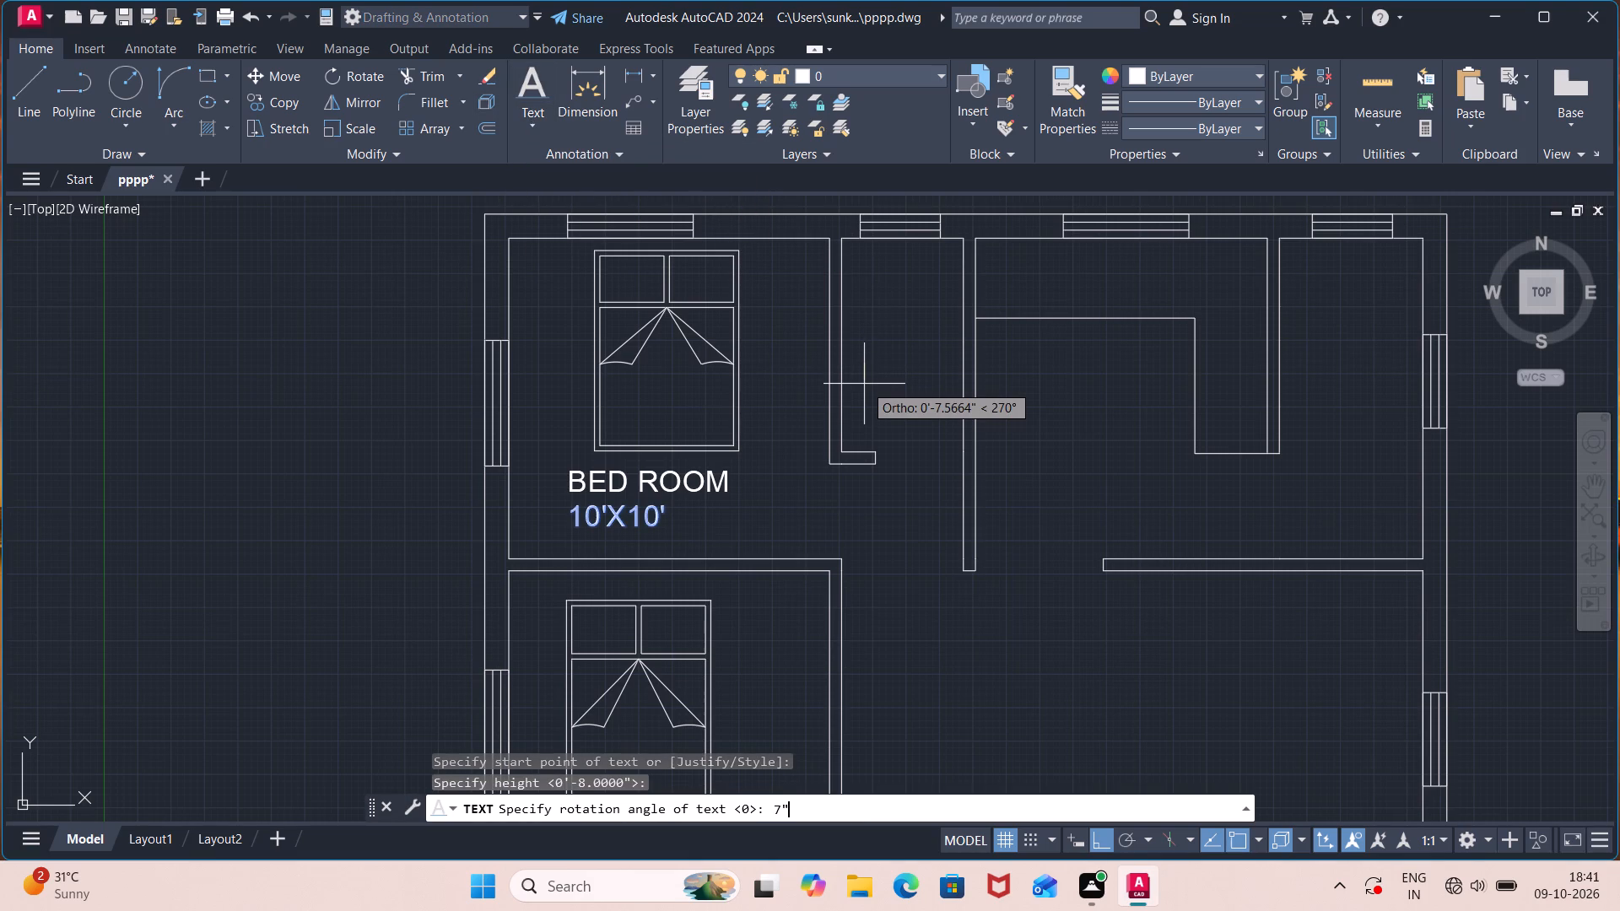
pyautogui.press('Return')
pyautogui.press('0')
pyautogui.press('Return')
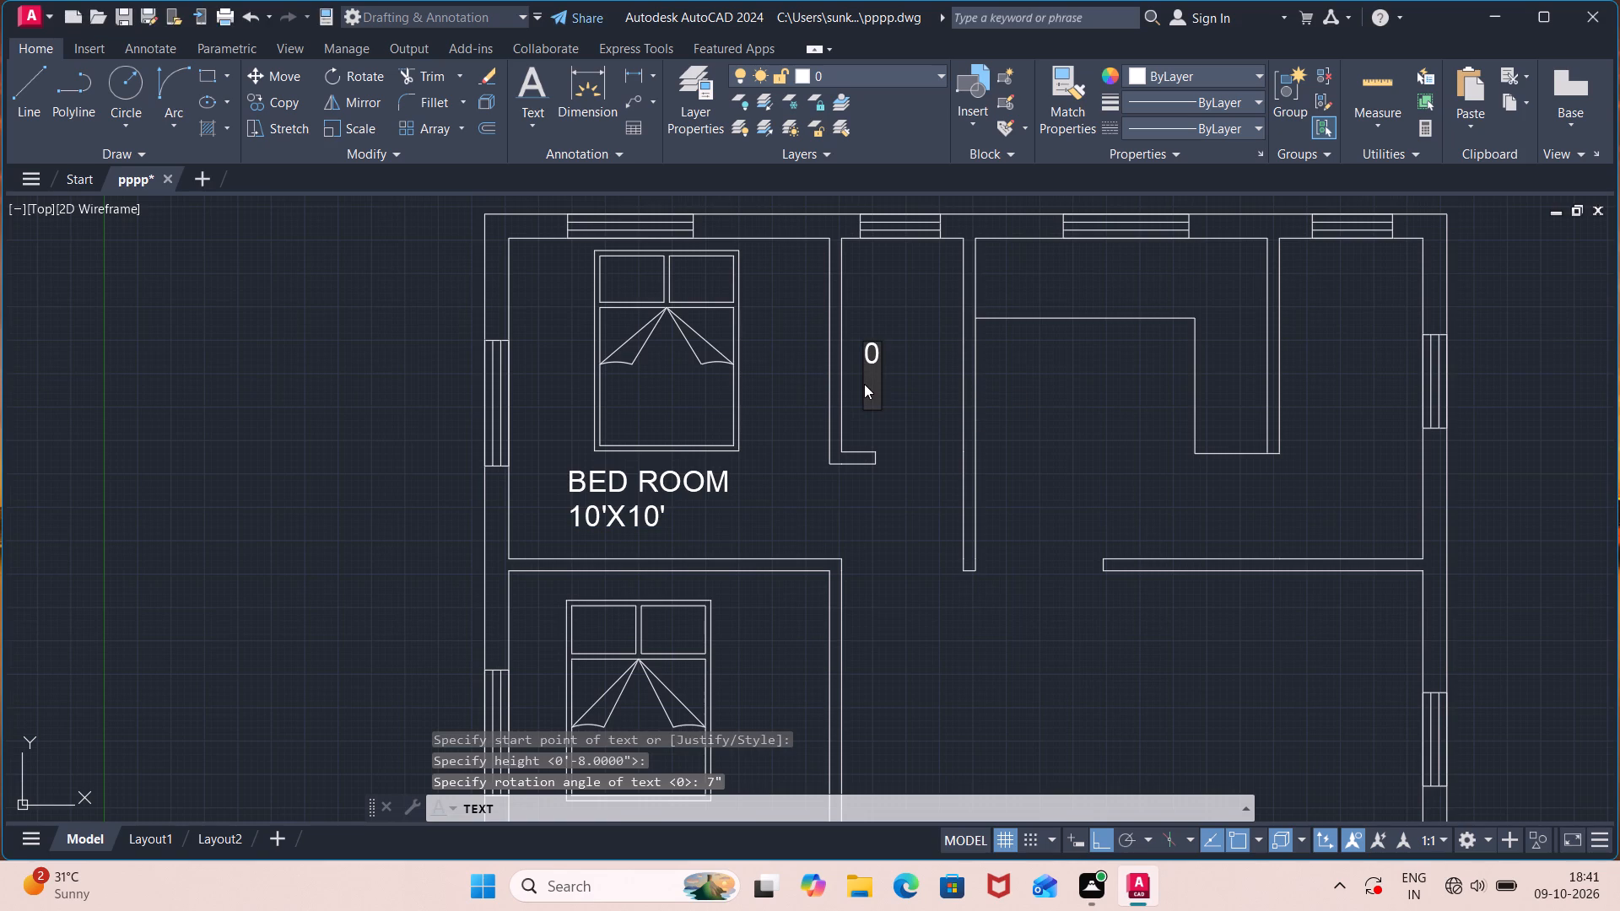
pyautogui.press('BackSpace')
pyautogui.press('BackSpace')
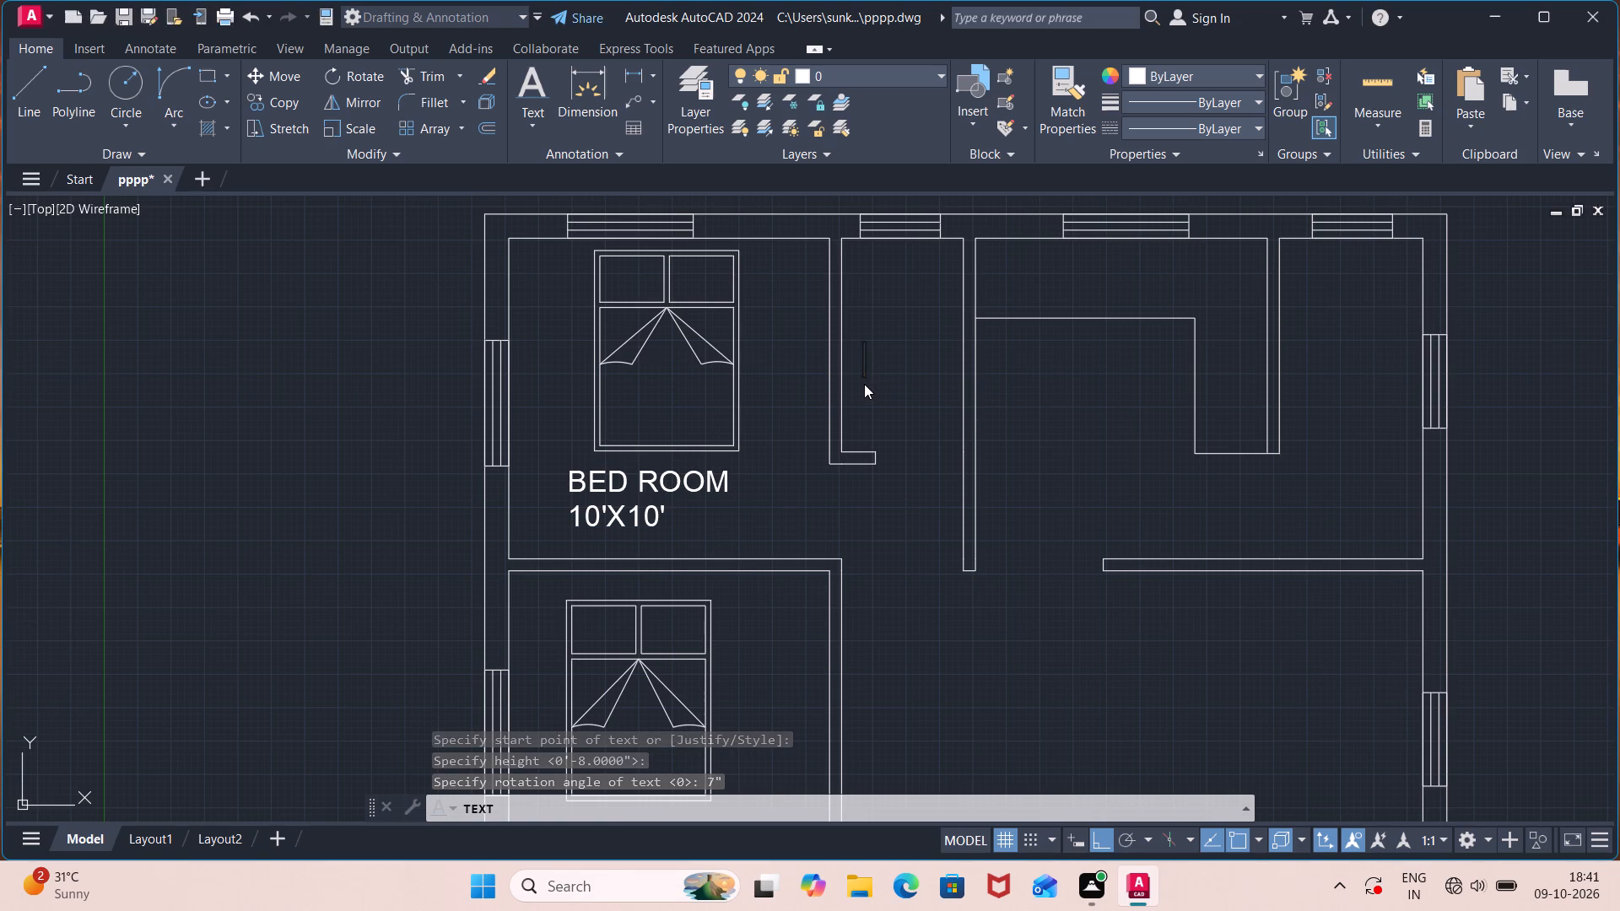
pyautogui.write('TOILET')
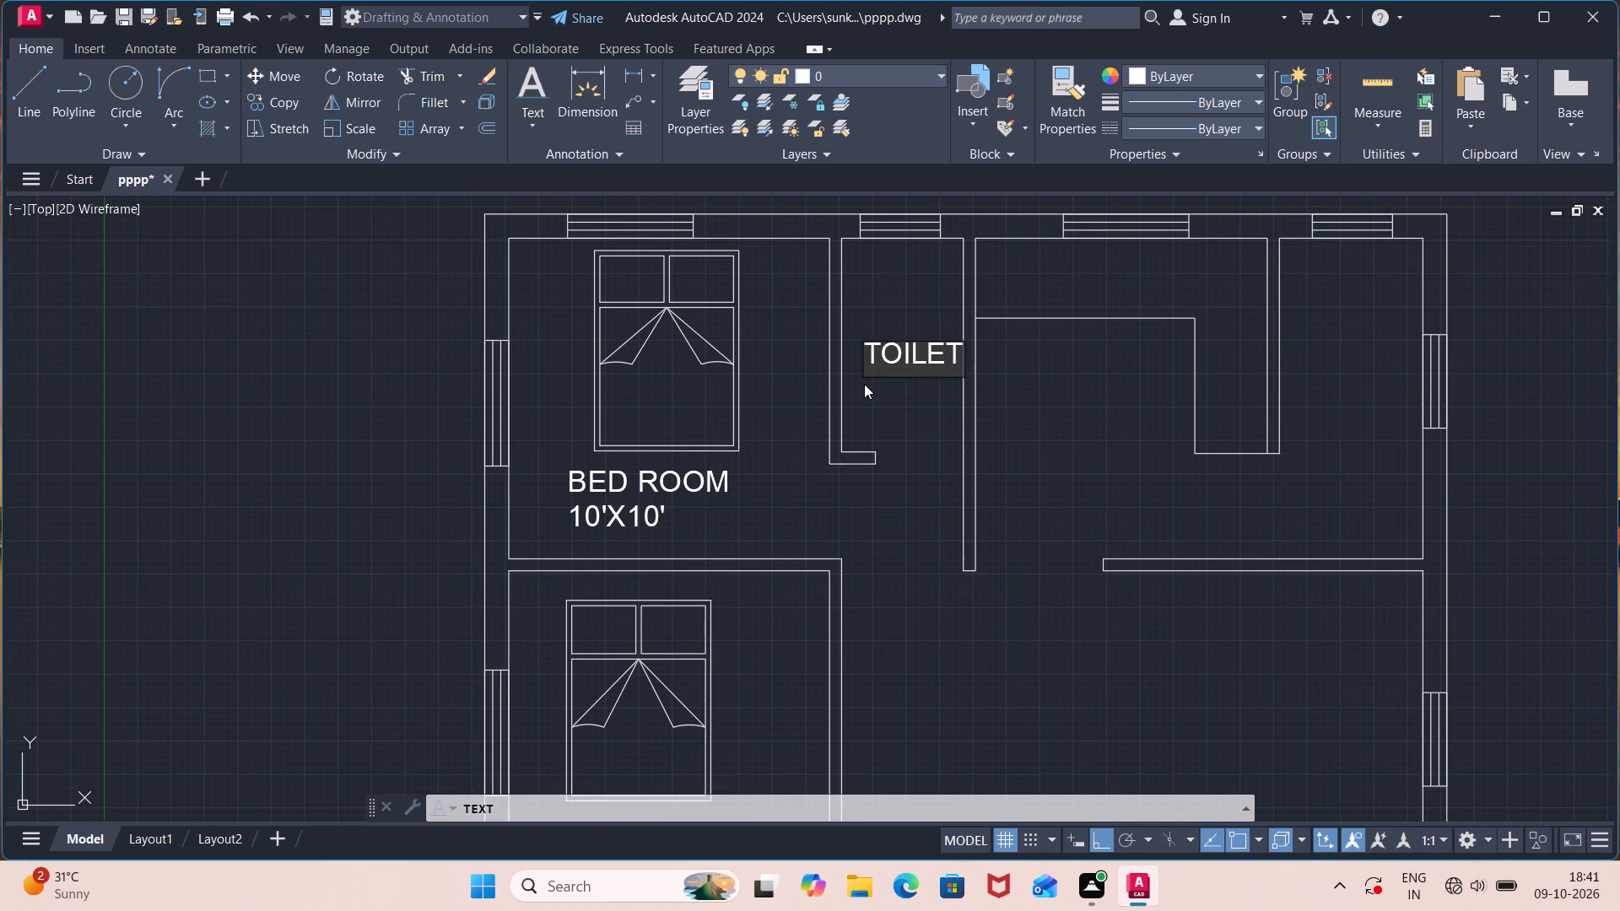
pyautogui.press('Return')
pyautogui.write('3.')
pyautogui.press('8')
pyautogui.press('BackSpace')
pyautogui.press('BackSpace')
pyautogui.write('\'8"')
pyautogui.press('x')
pyautogui.write('6\'8"')
pyautogui.press('Return')
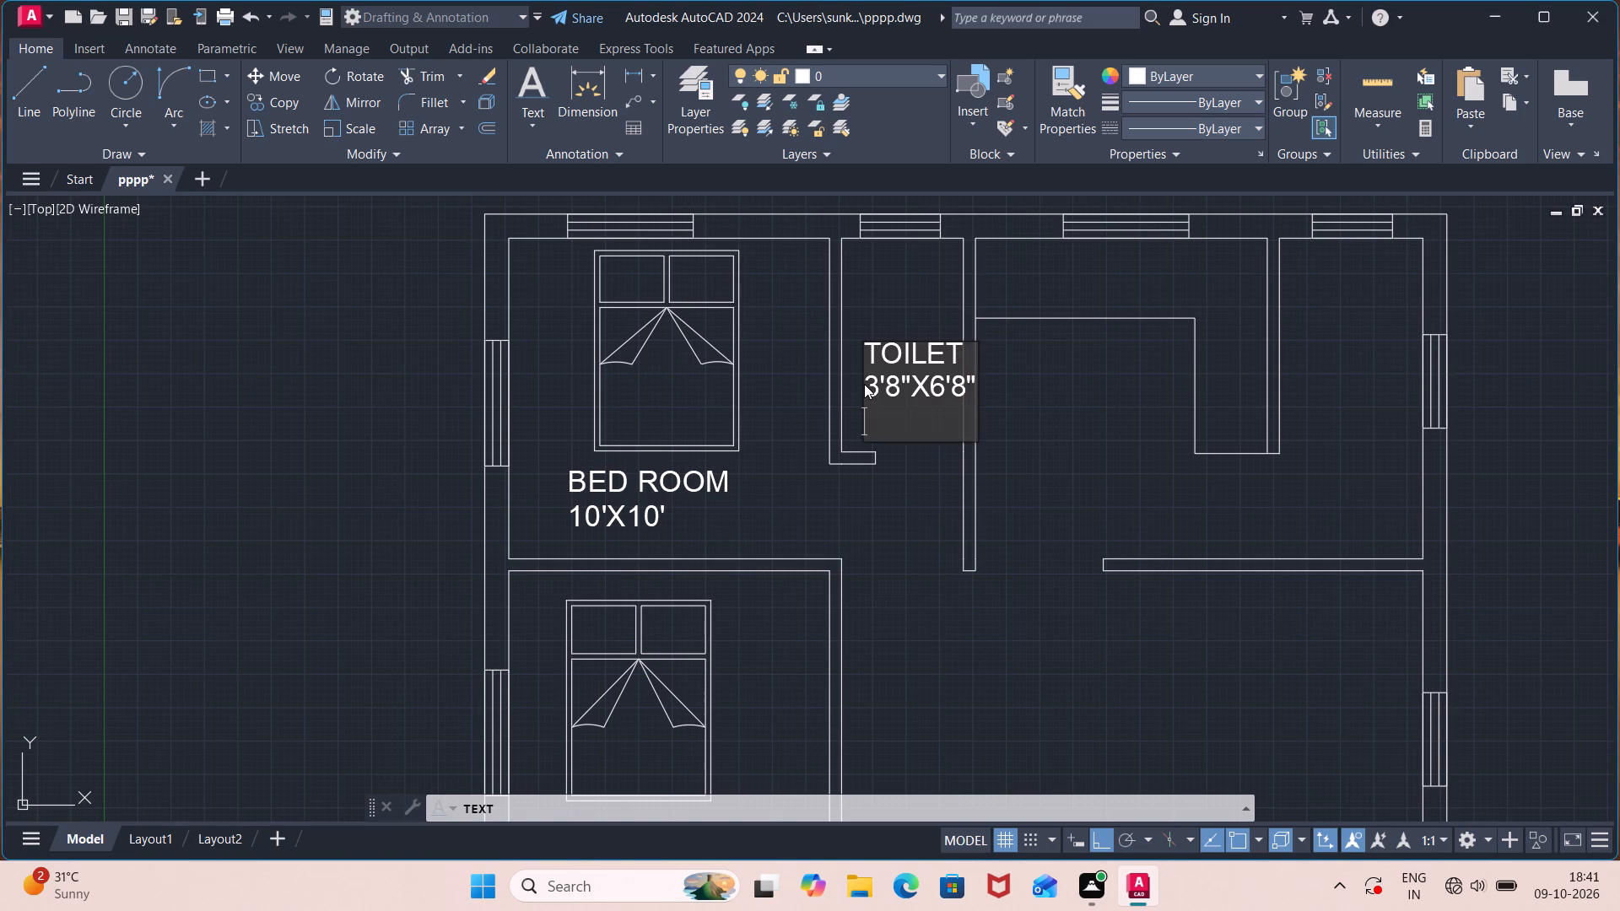
pyautogui.press('Return')
# Move both toilet label lines about 10.5" straight south with Ortho on.
pyautogui.click(889, 353)
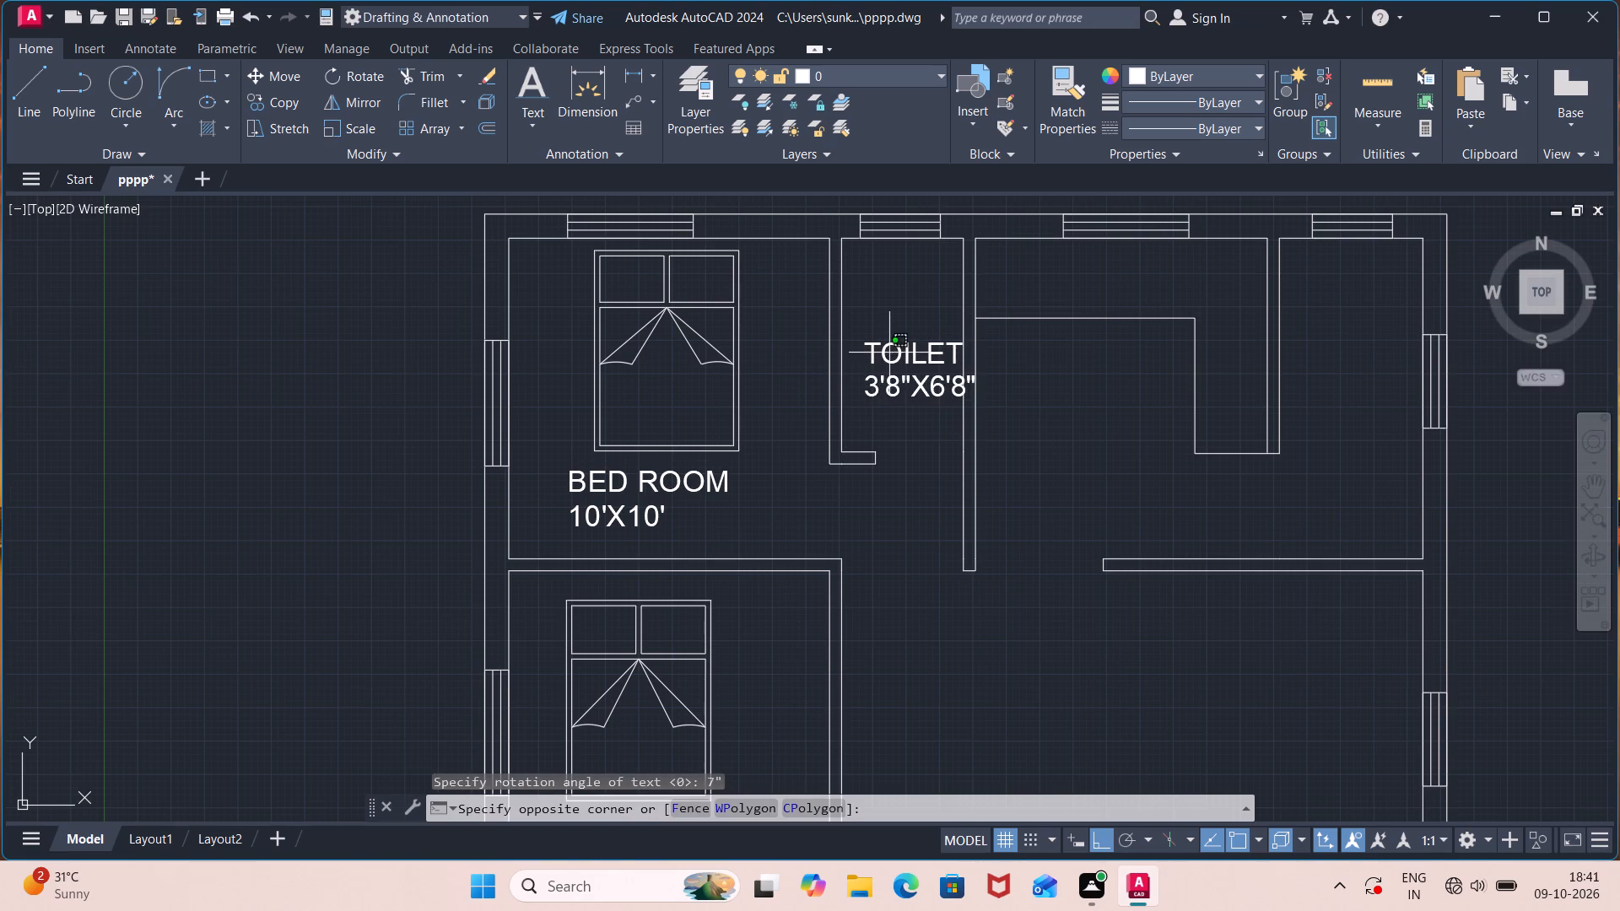
pyautogui.click(899, 399)
pyautogui.click(929, 351)
pyautogui.click(912, 384)
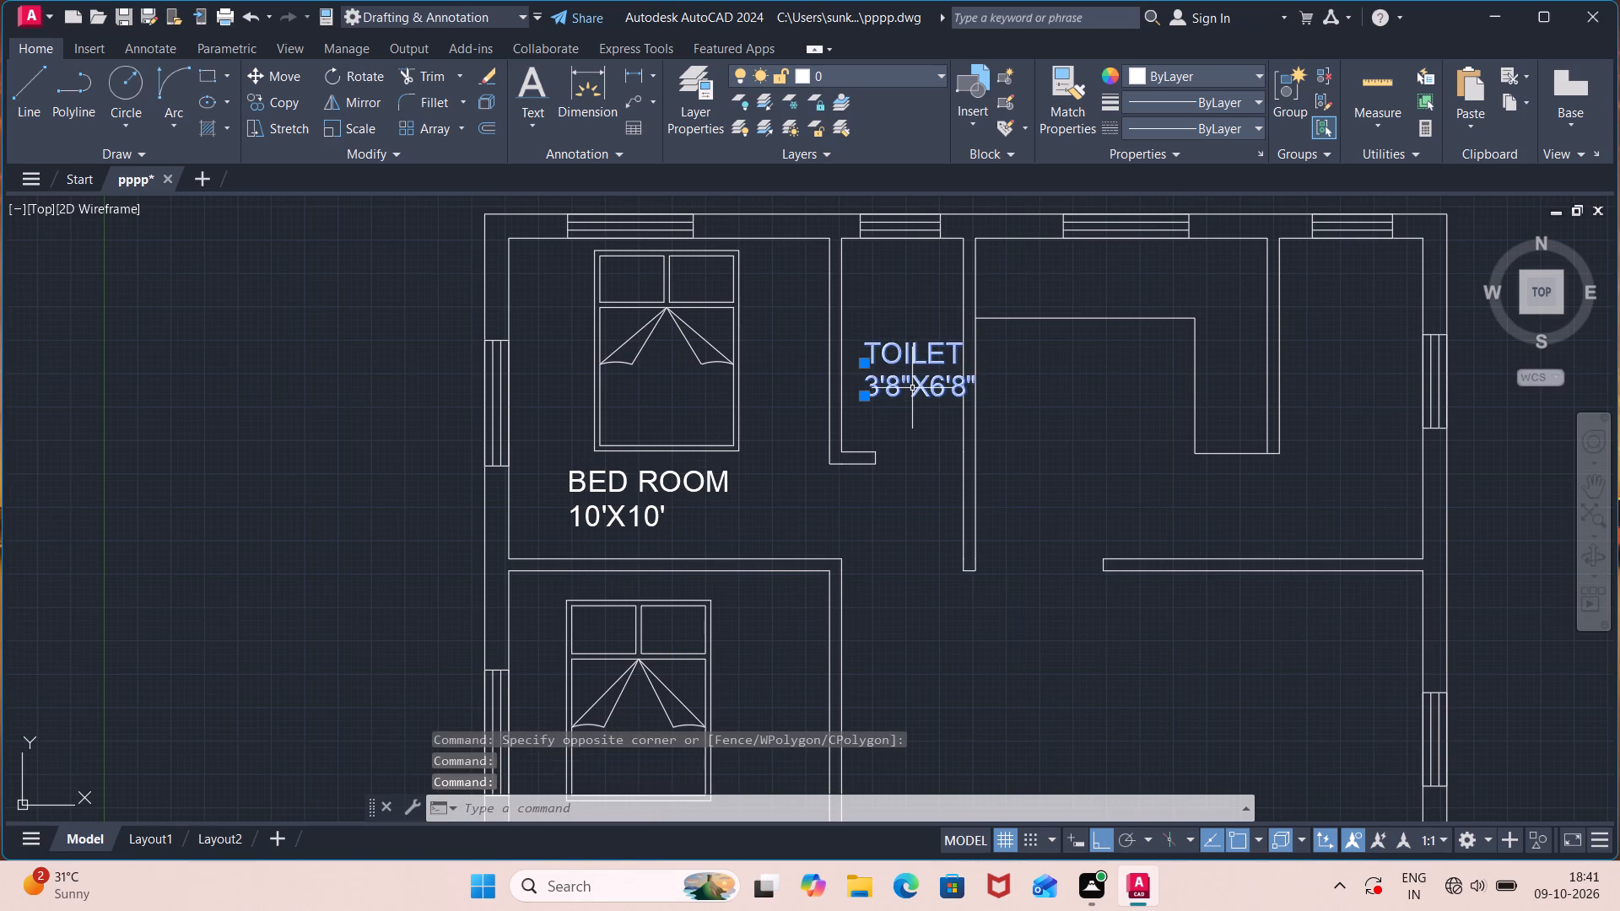
pyautogui.press('m')
pyautogui.press('Return')
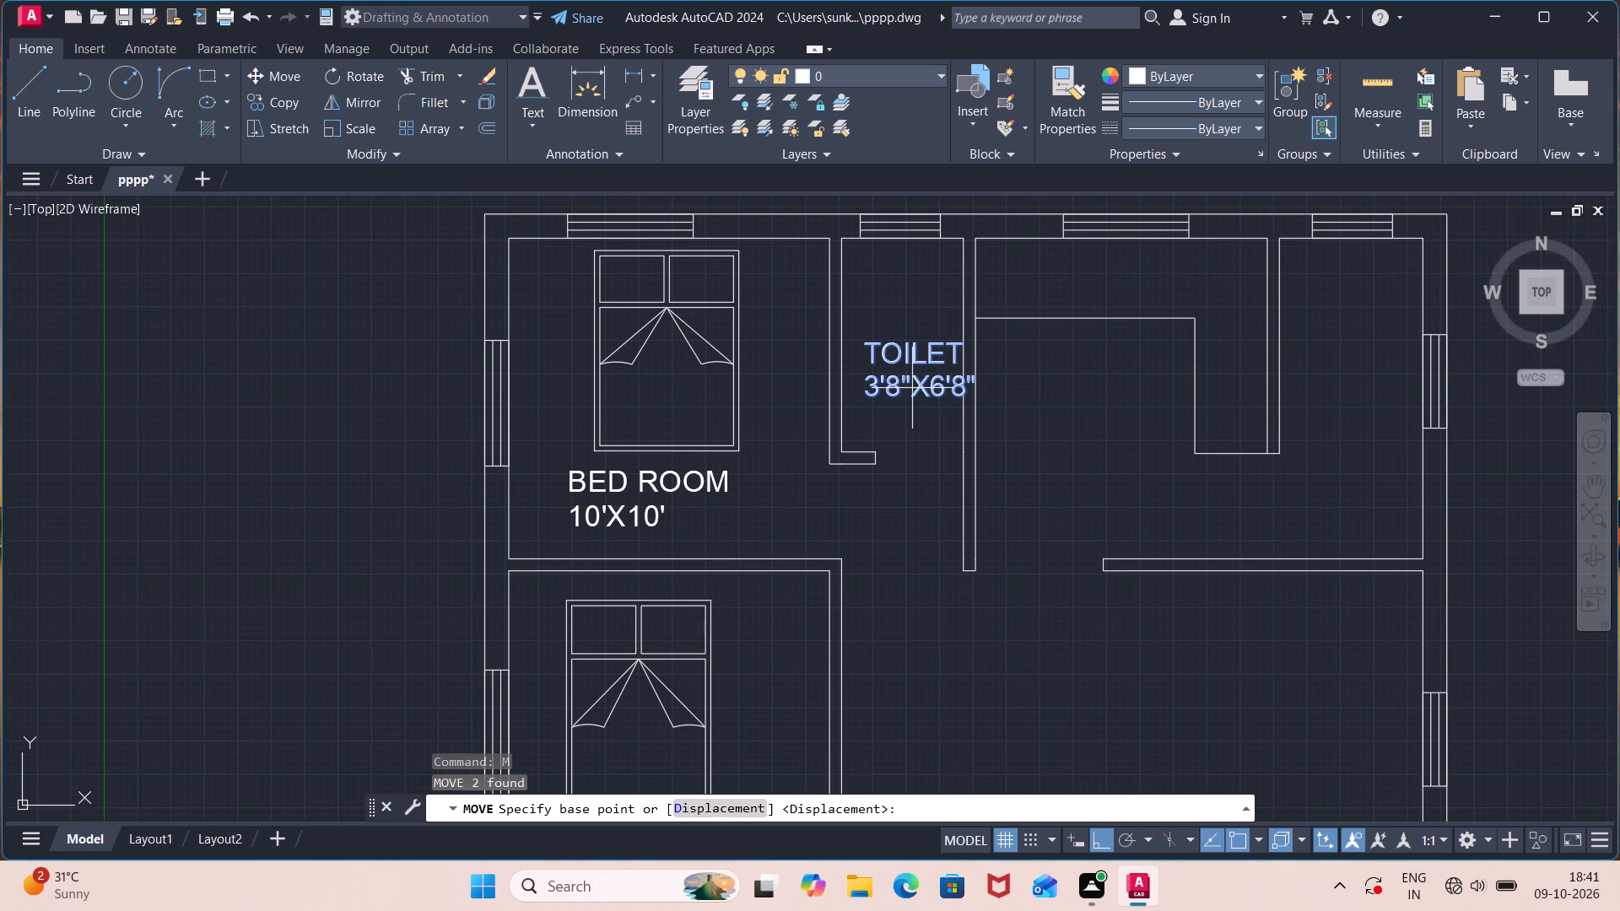
pyautogui.click(912, 388)
pyautogui.click(870, 402)
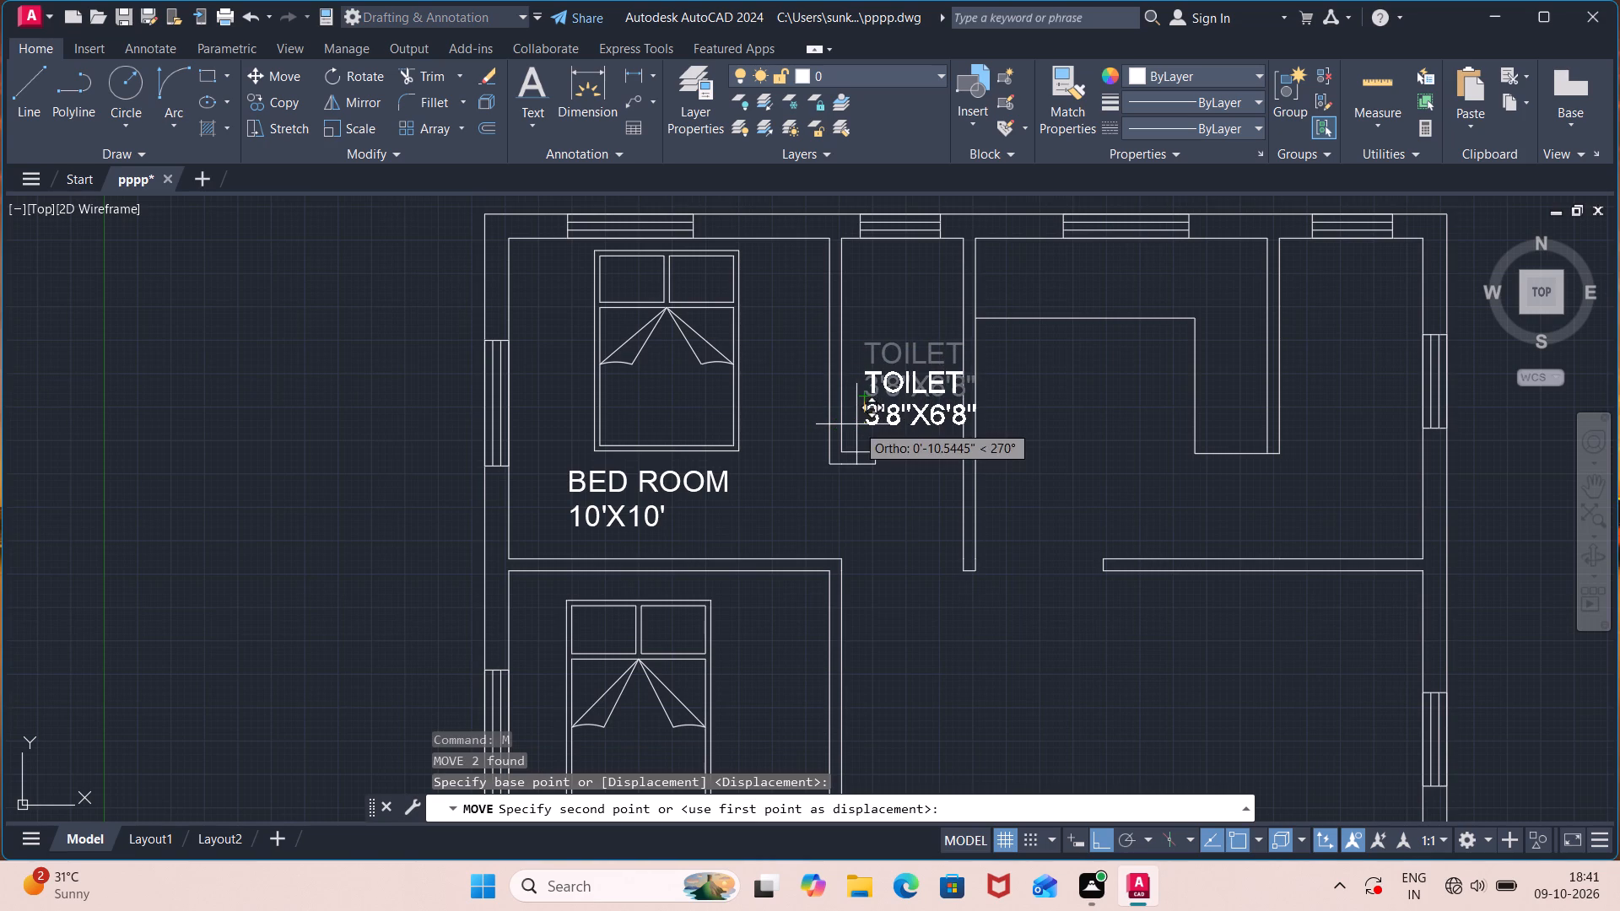
pyautogui.click(856, 424)
# Move both toilet label lines slightly west, so the size line clears the toilet's east wall.
pyautogui.click(913, 387)
pyautogui.click(915, 416)
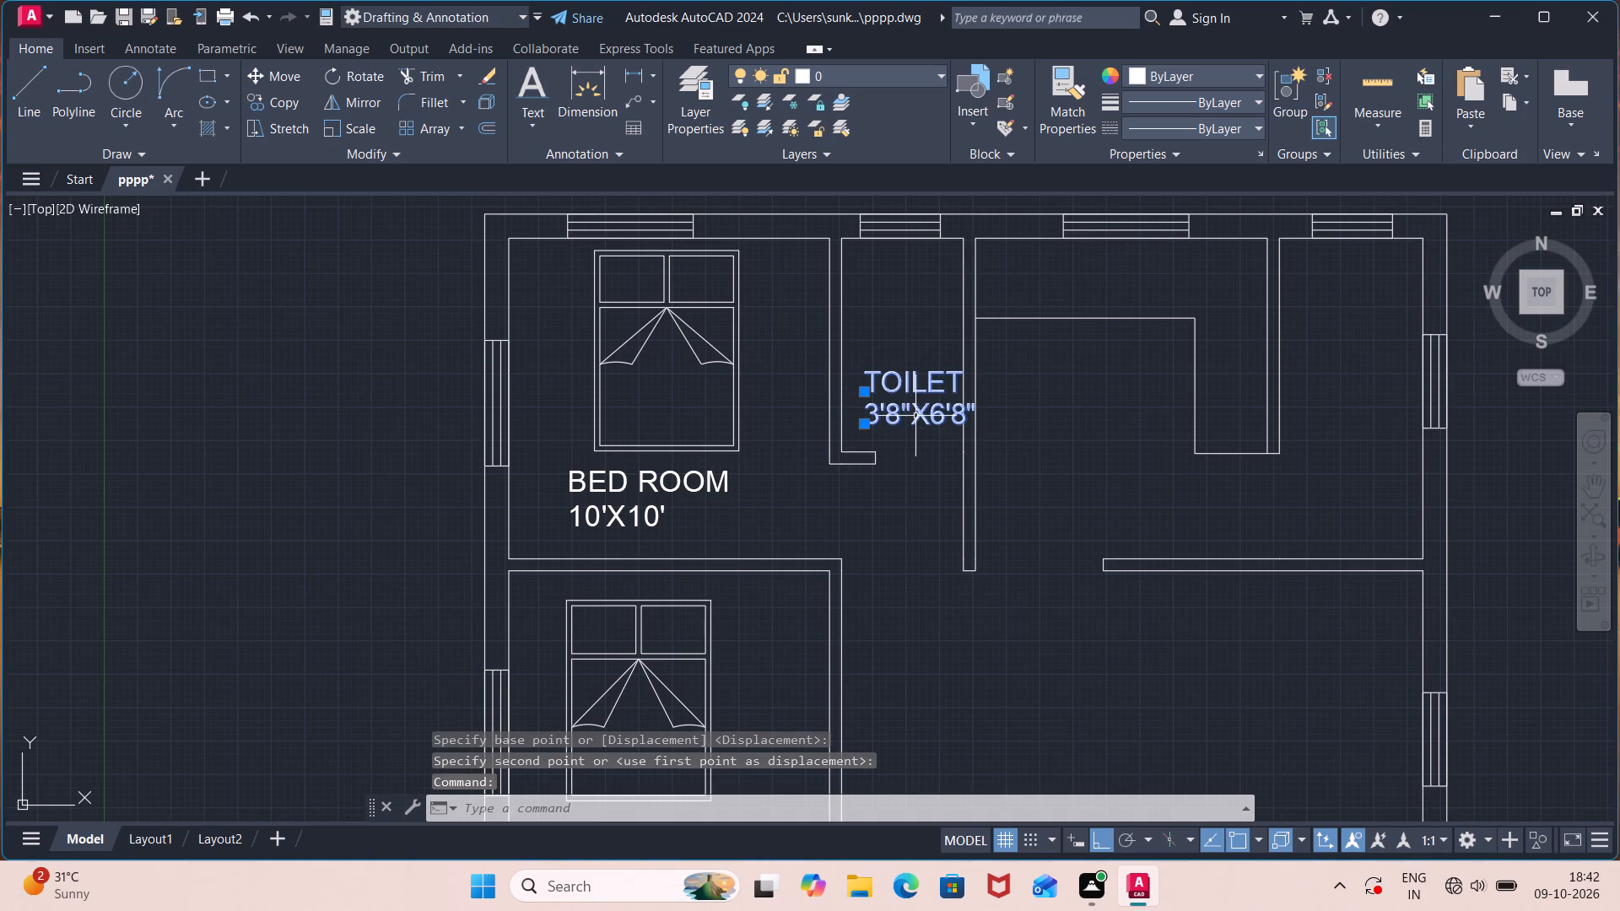
pyautogui.press('m')
pyautogui.press('Return')
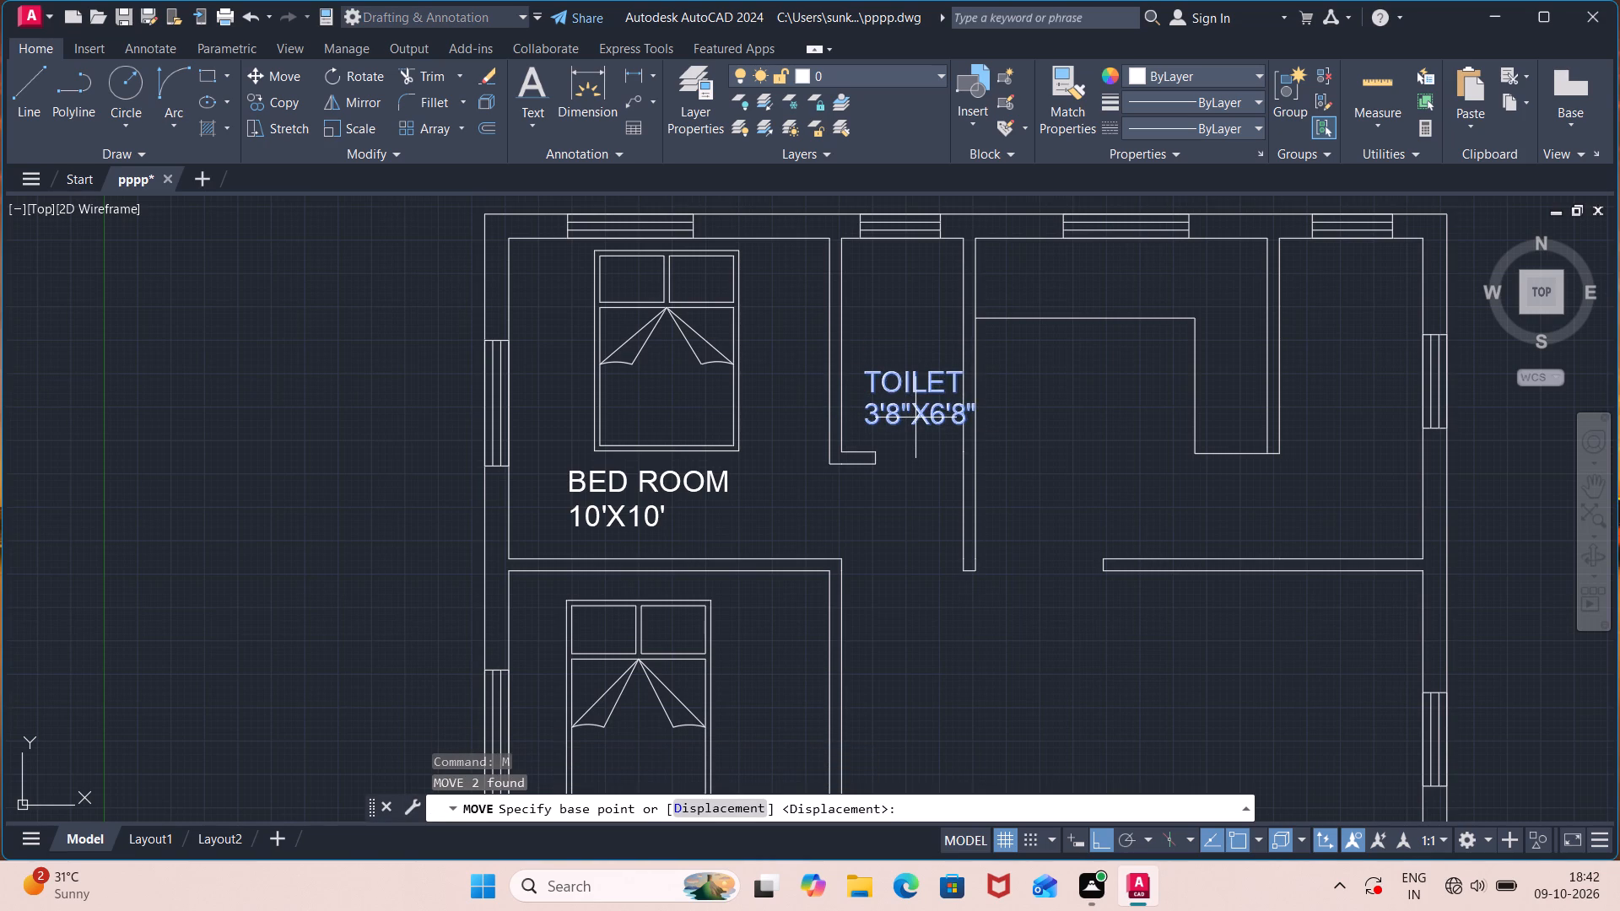
pyautogui.scroll(3, 915, 418)
pyautogui.click(742, 433)
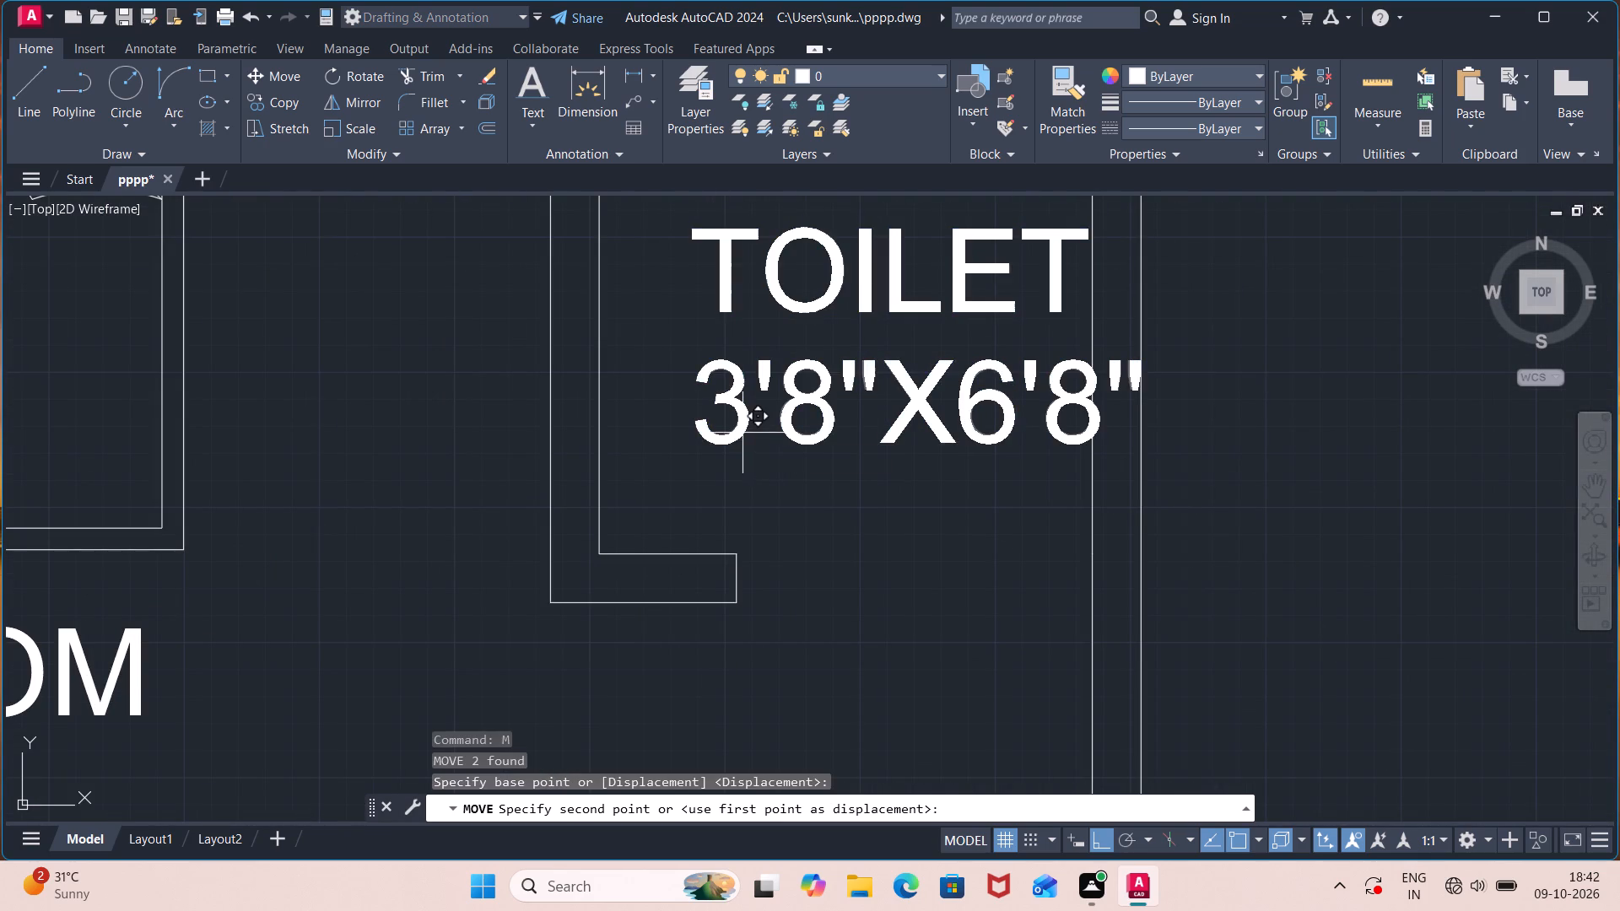
pyautogui.click(707, 450)
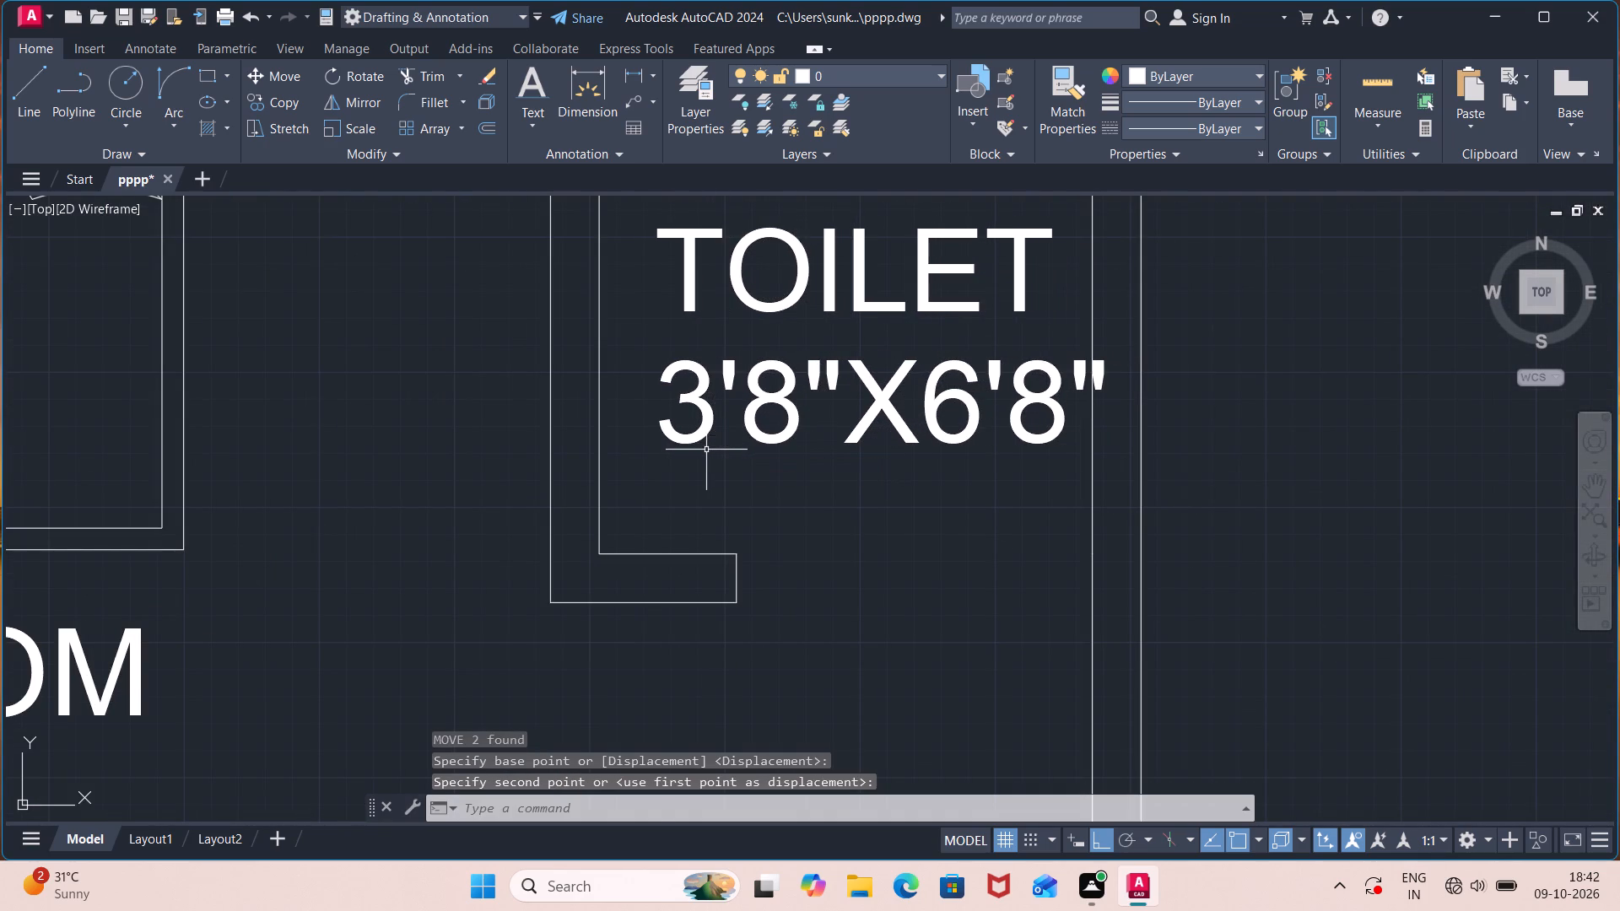
# Move only the 3'8"X6'8" line slightly southwest to centre it beneath the TOILET line.
pyautogui.scroll(-1, 764, 457)
pyautogui.click(795, 417)
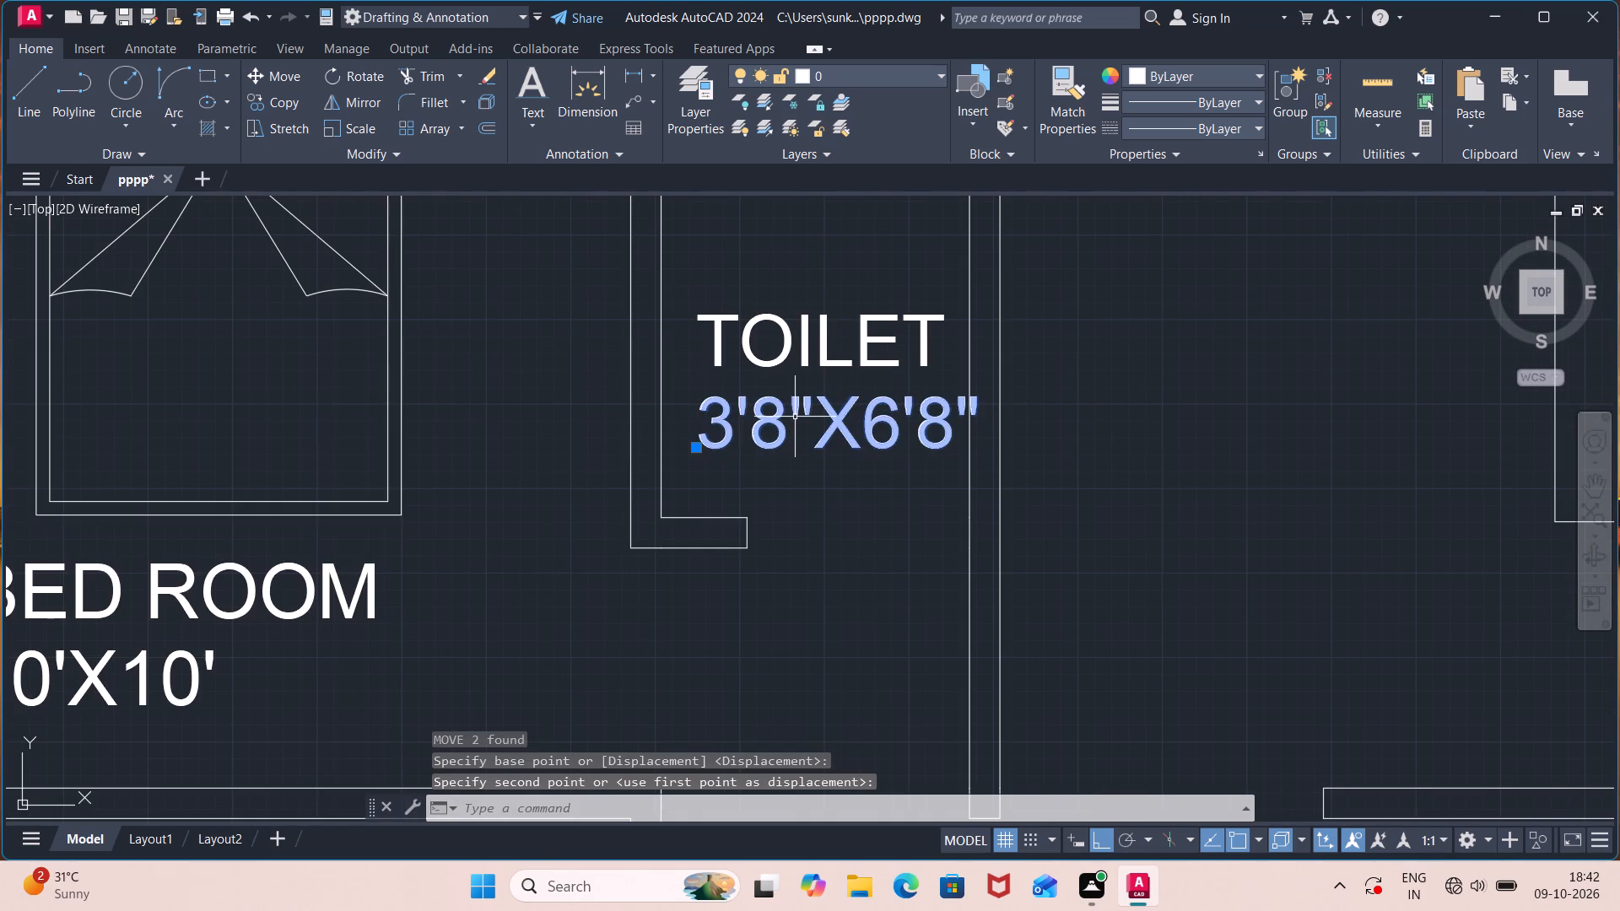
pyautogui.press('m')
pyautogui.press('Return')
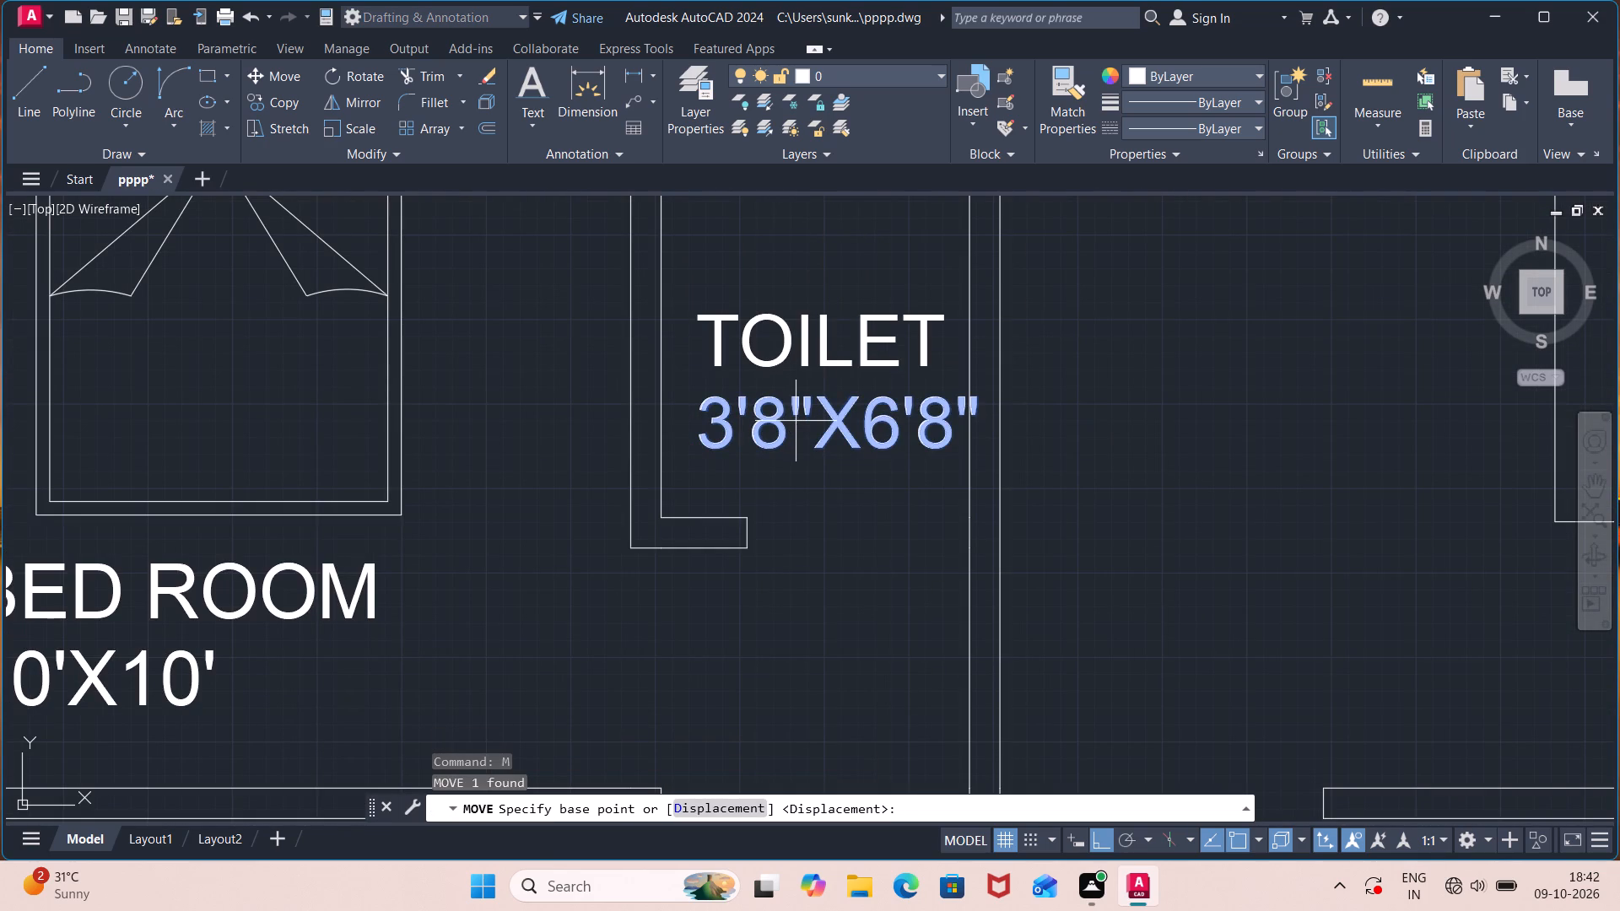
pyautogui.click(710, 442)
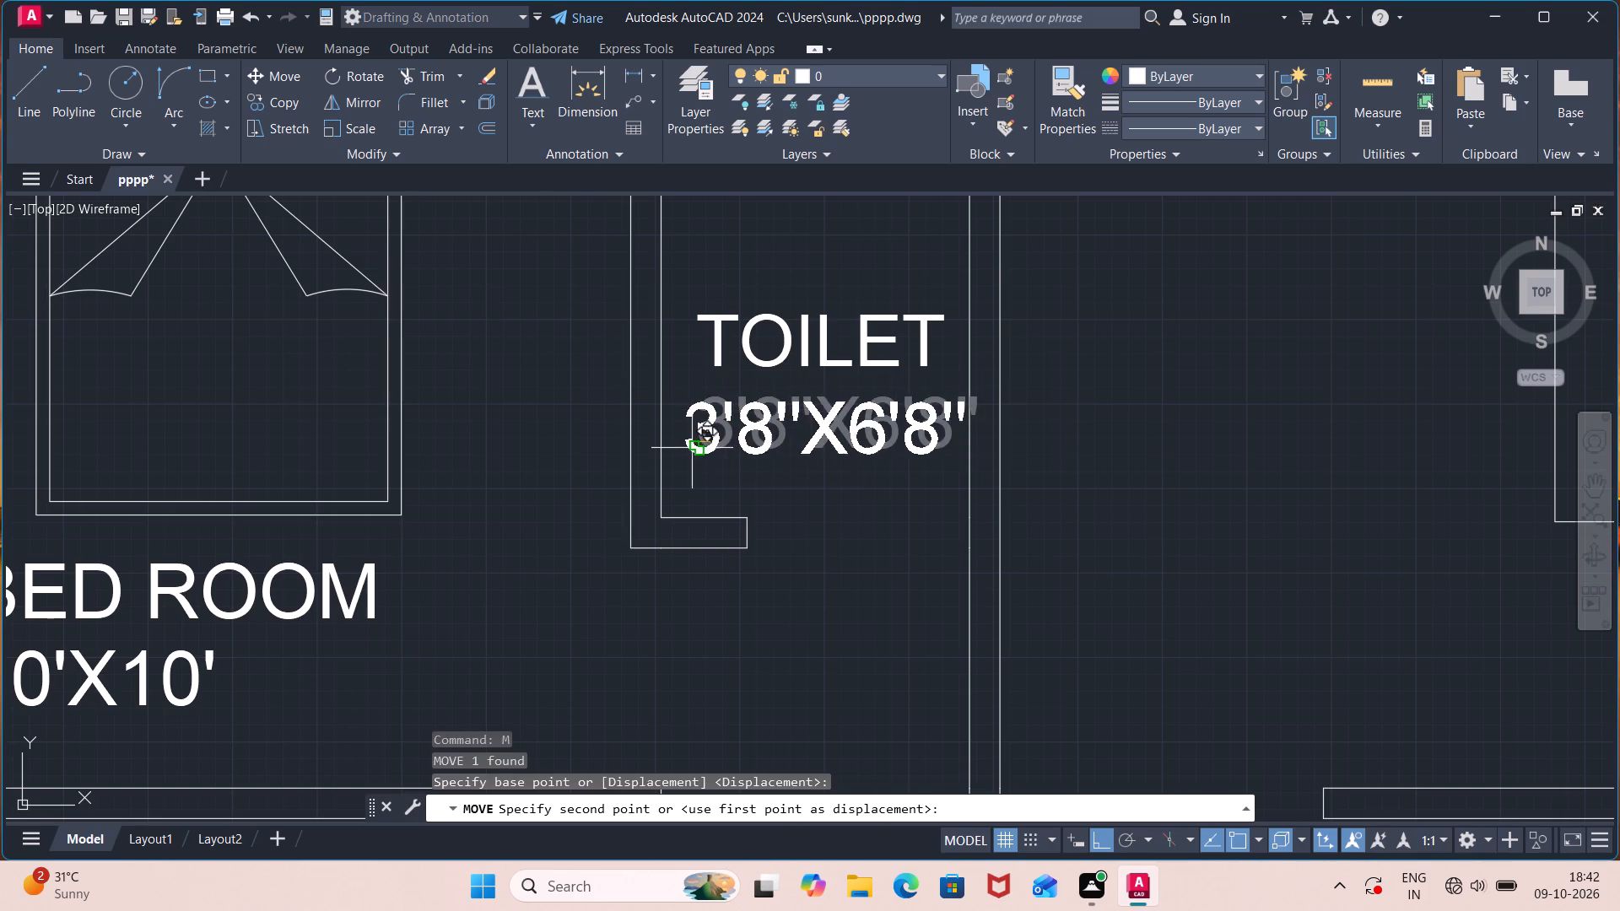
pyautogui.click(686, 448)
# Draw an 18" by 8" closed rectangle from lines in the empty area east of the floor plan.
pyautogui.scroll(-1, 1099, 400)
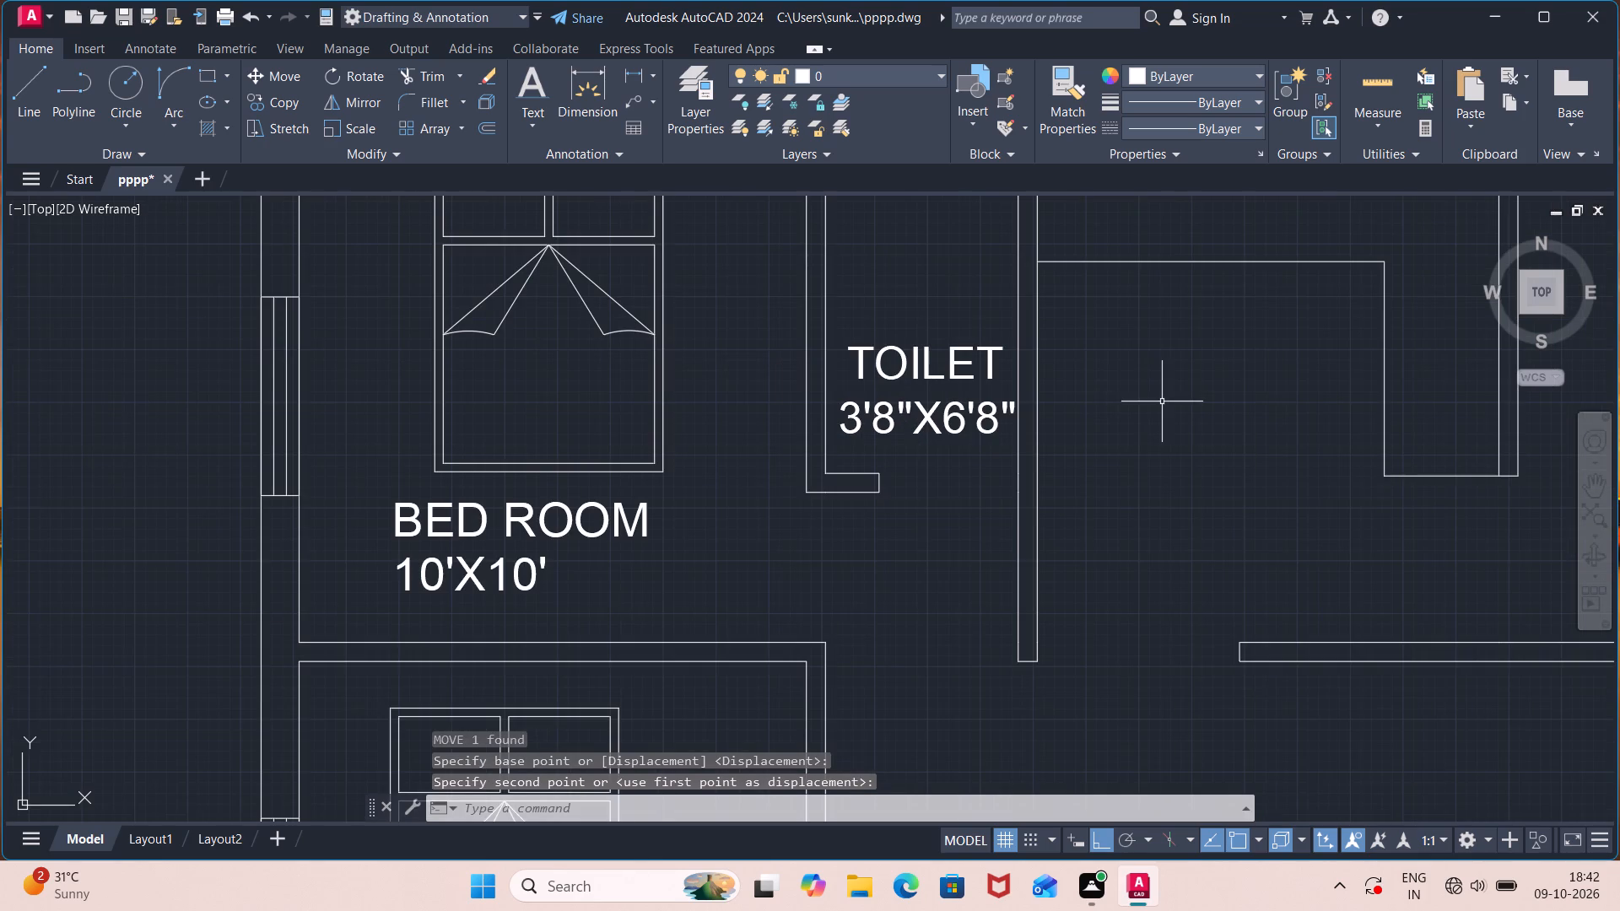
pyautogui.moveTo(1142, 416); pyautogui.dragTo(942, 572, button='middle')
pyautogui.scroll(-2, 857, 556)
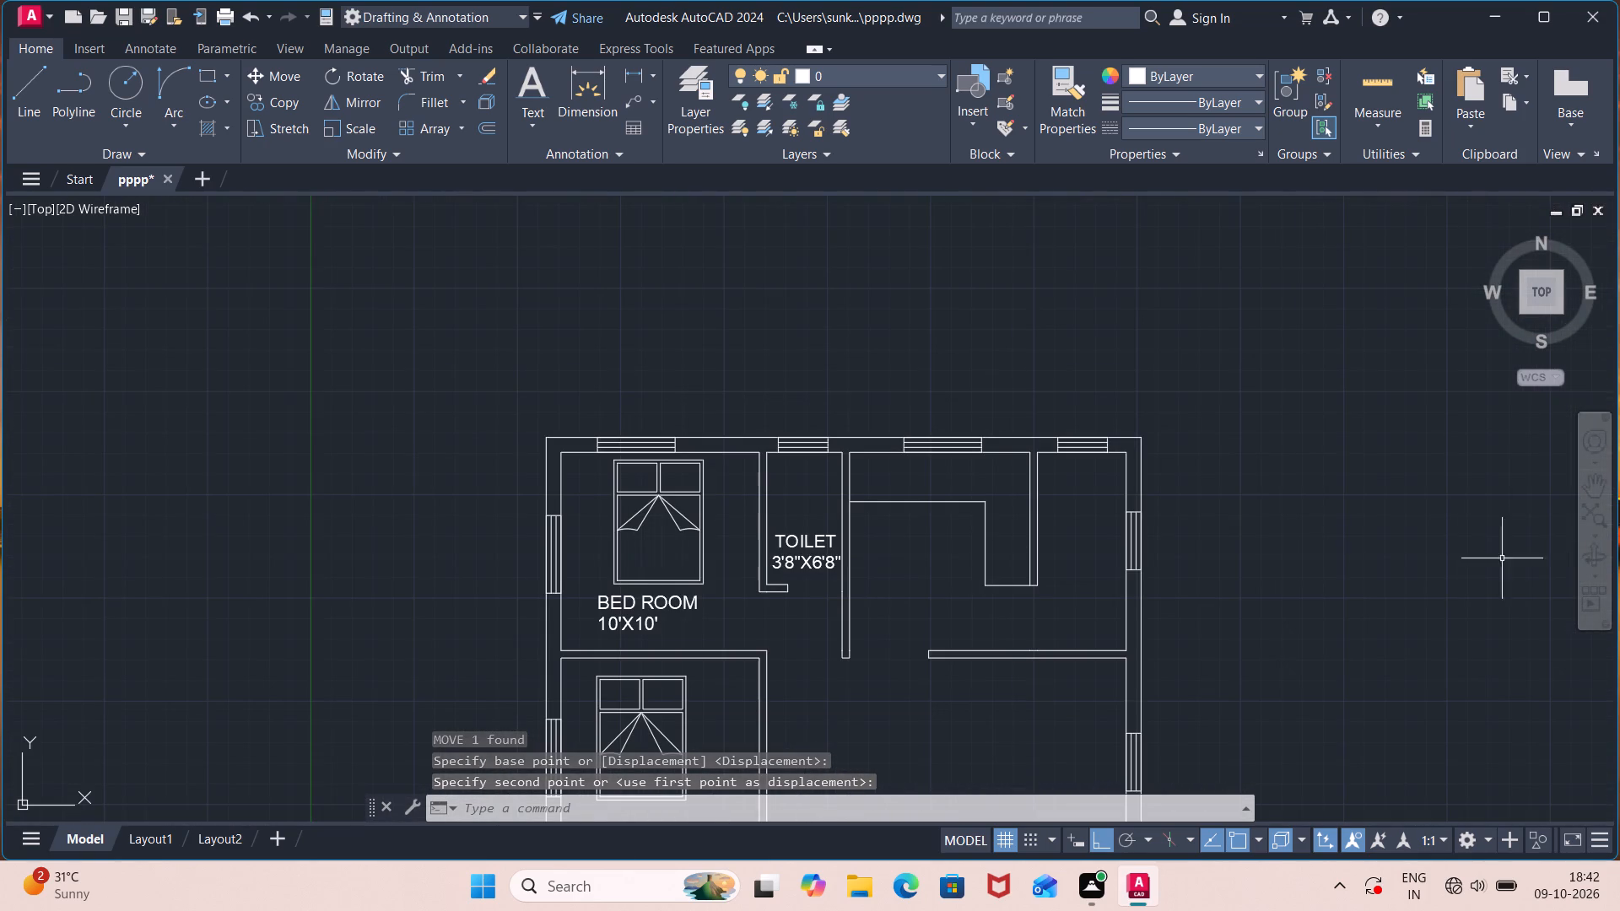
pyautogui.moveTo(1340, 578); pyautogui.dragTo(950, 538, button='middle')
pyautogui.scroll(1, 948, 530)
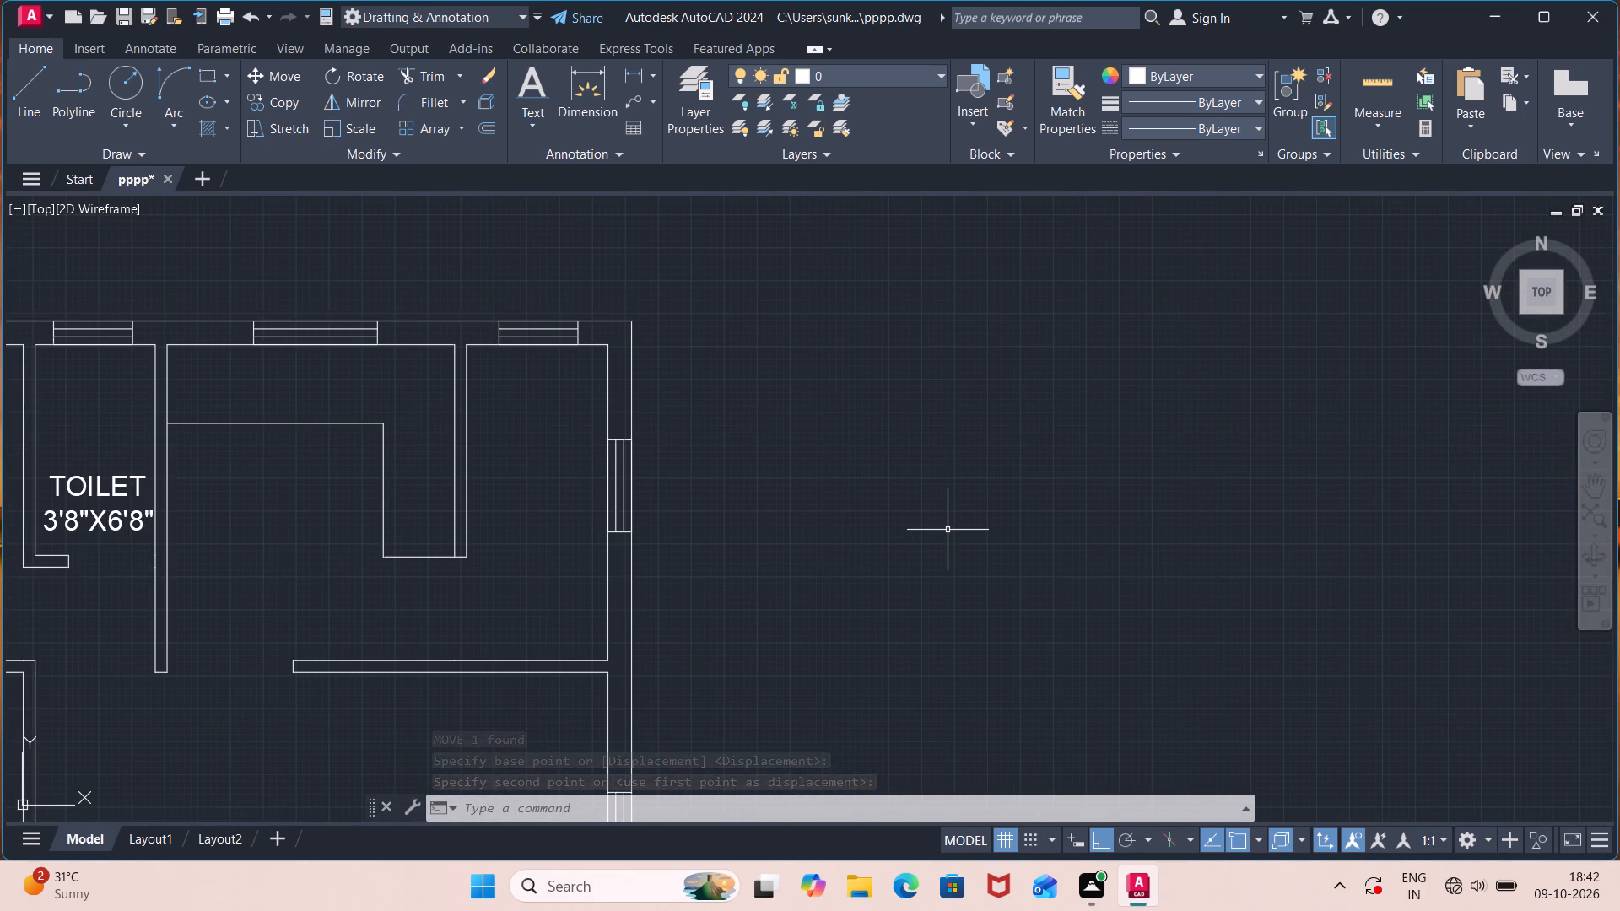
pyautogui.press('l')
pyautogui.press('Return')
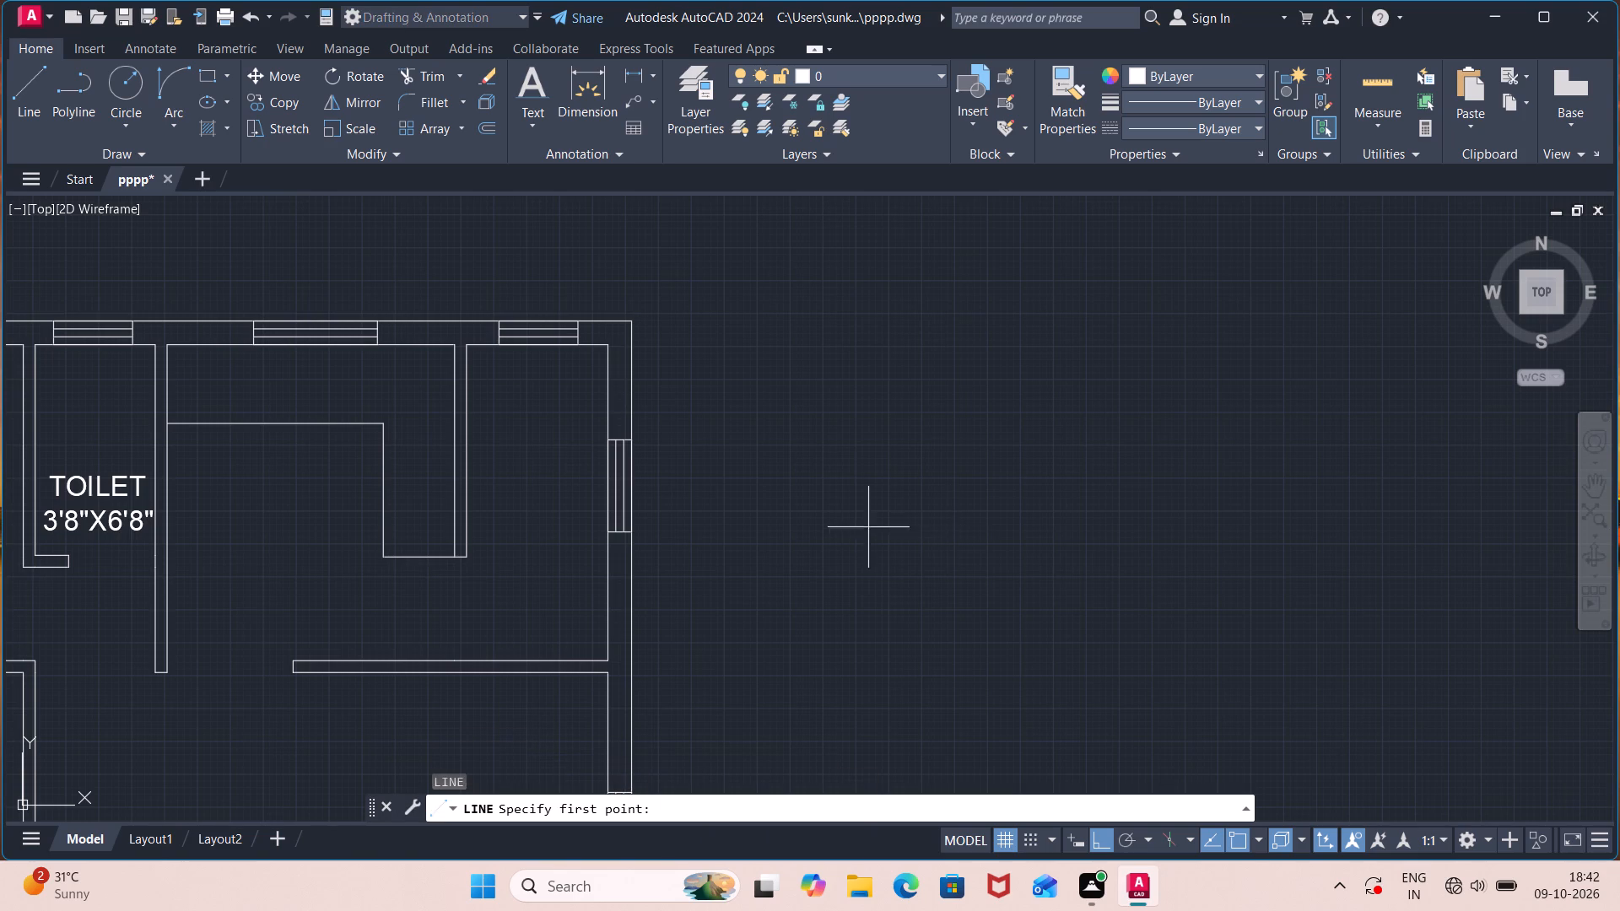
pyautogui.click(851, 515)
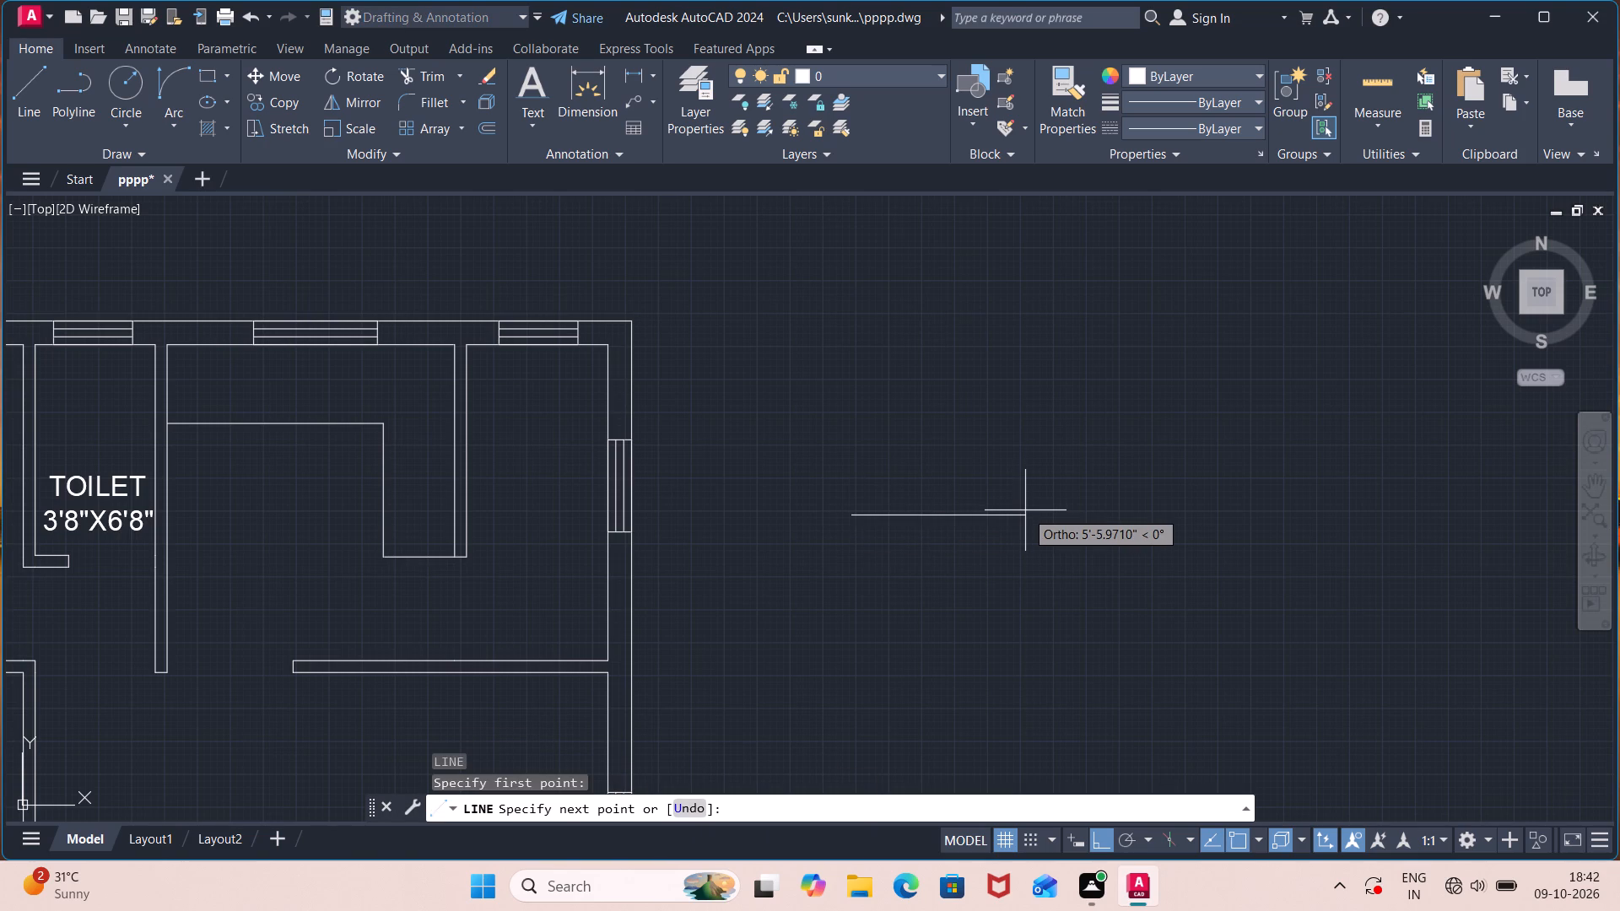
pyautogui.write('18"')
pyautogui.press('Return')
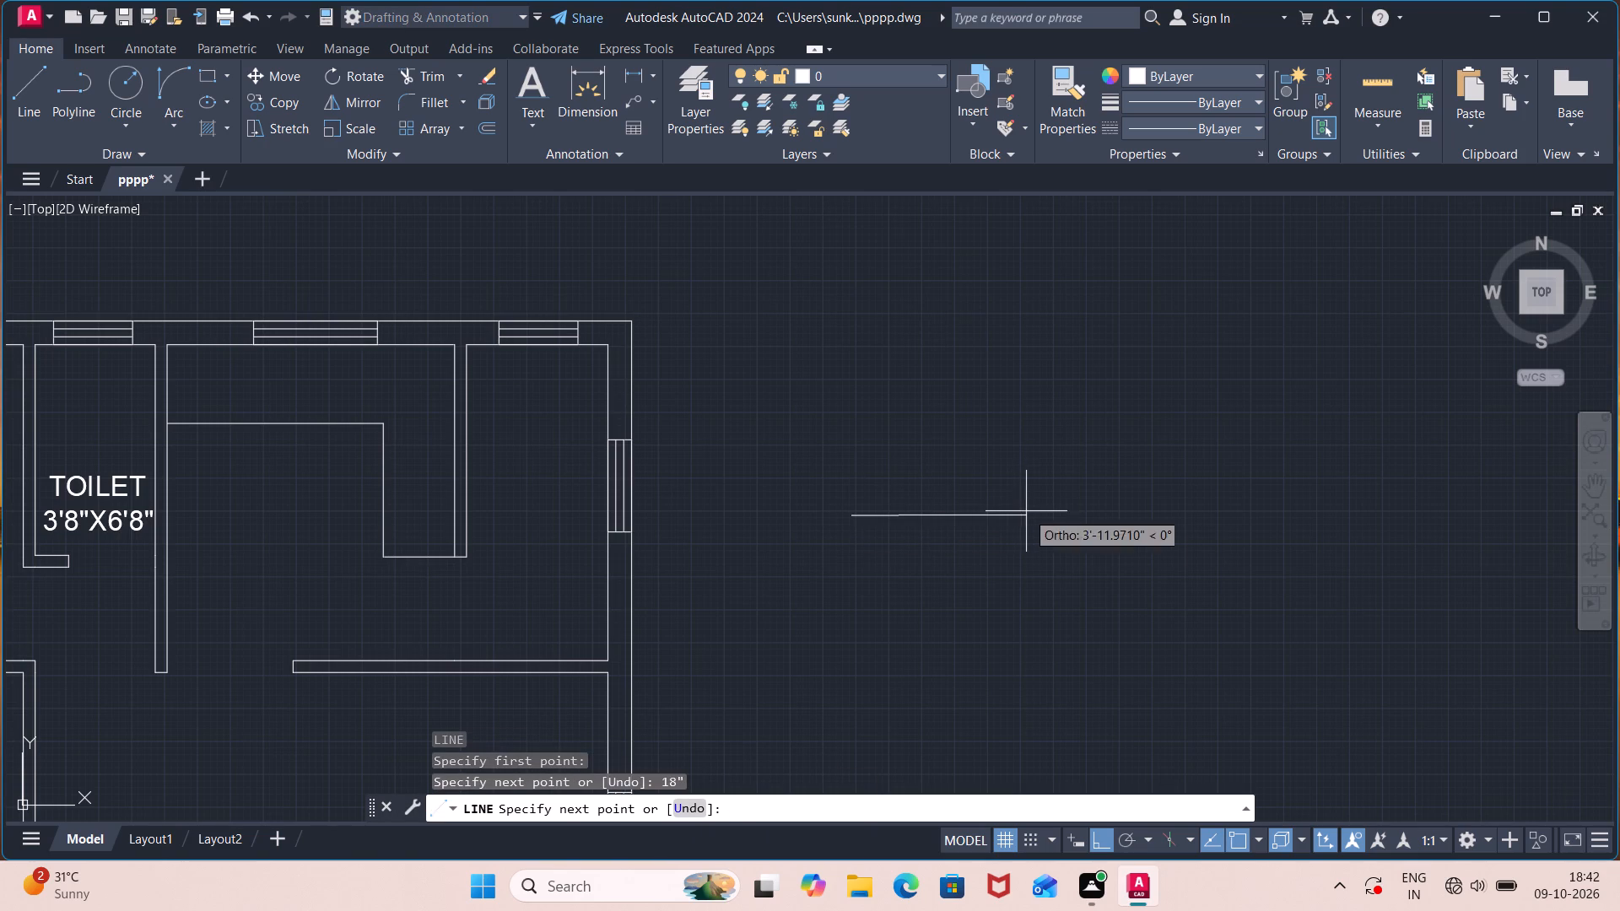
pyautogui.scroll(4, 899, 586)
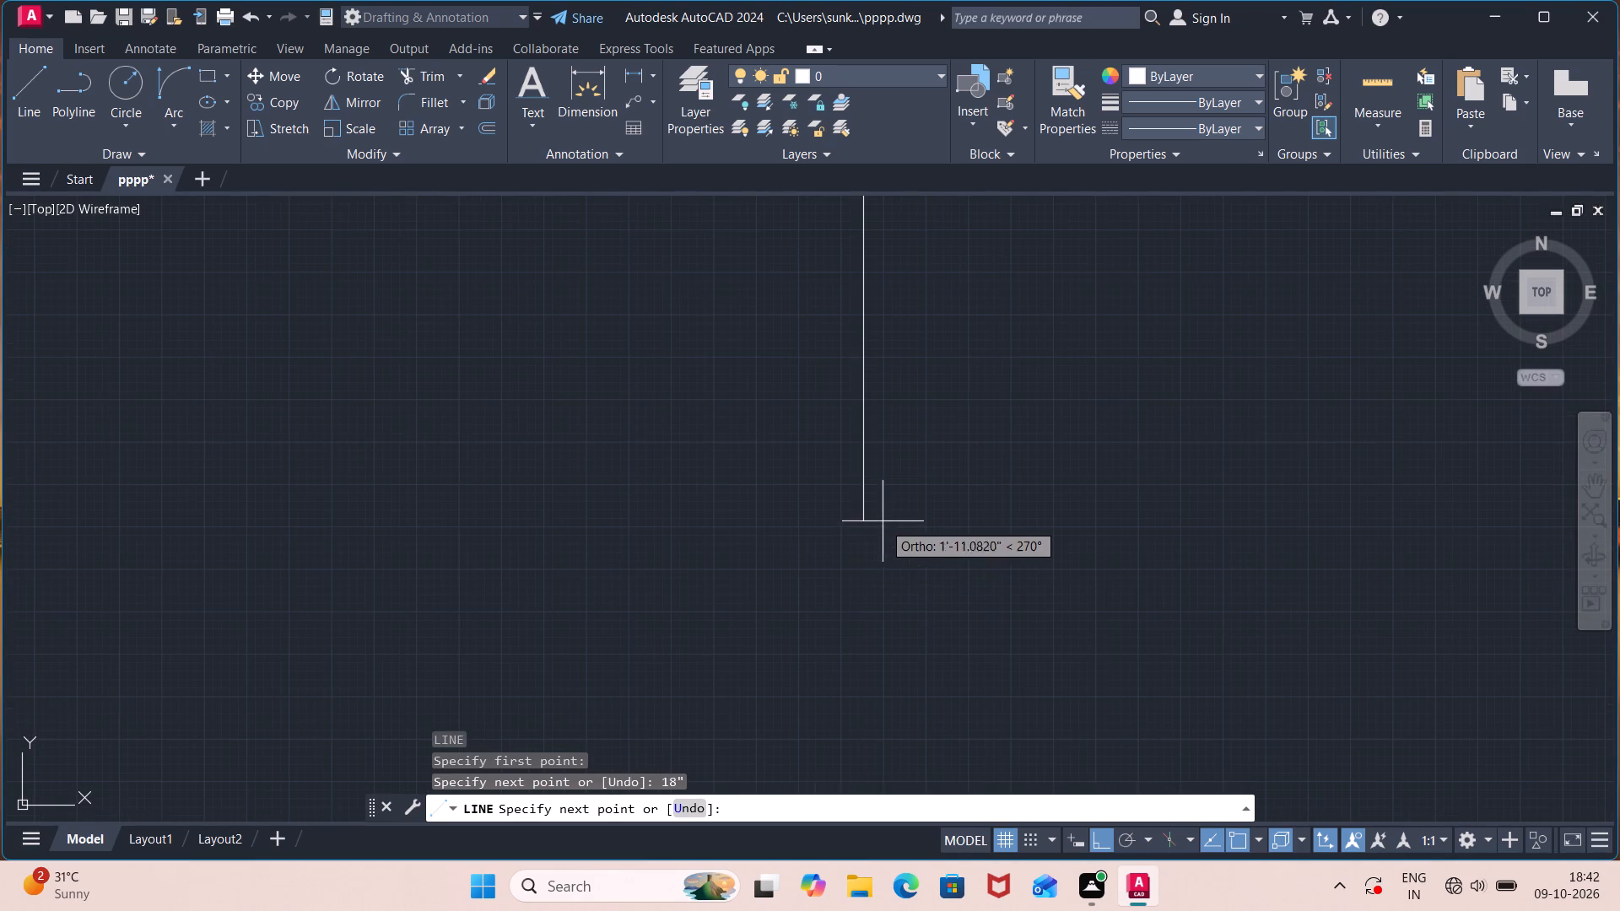
pyautogui.scroll(-1, 843, 440)
pyautogui.moveTo(831, 411); pyautogui.dragTo(860, 603, button='middle')
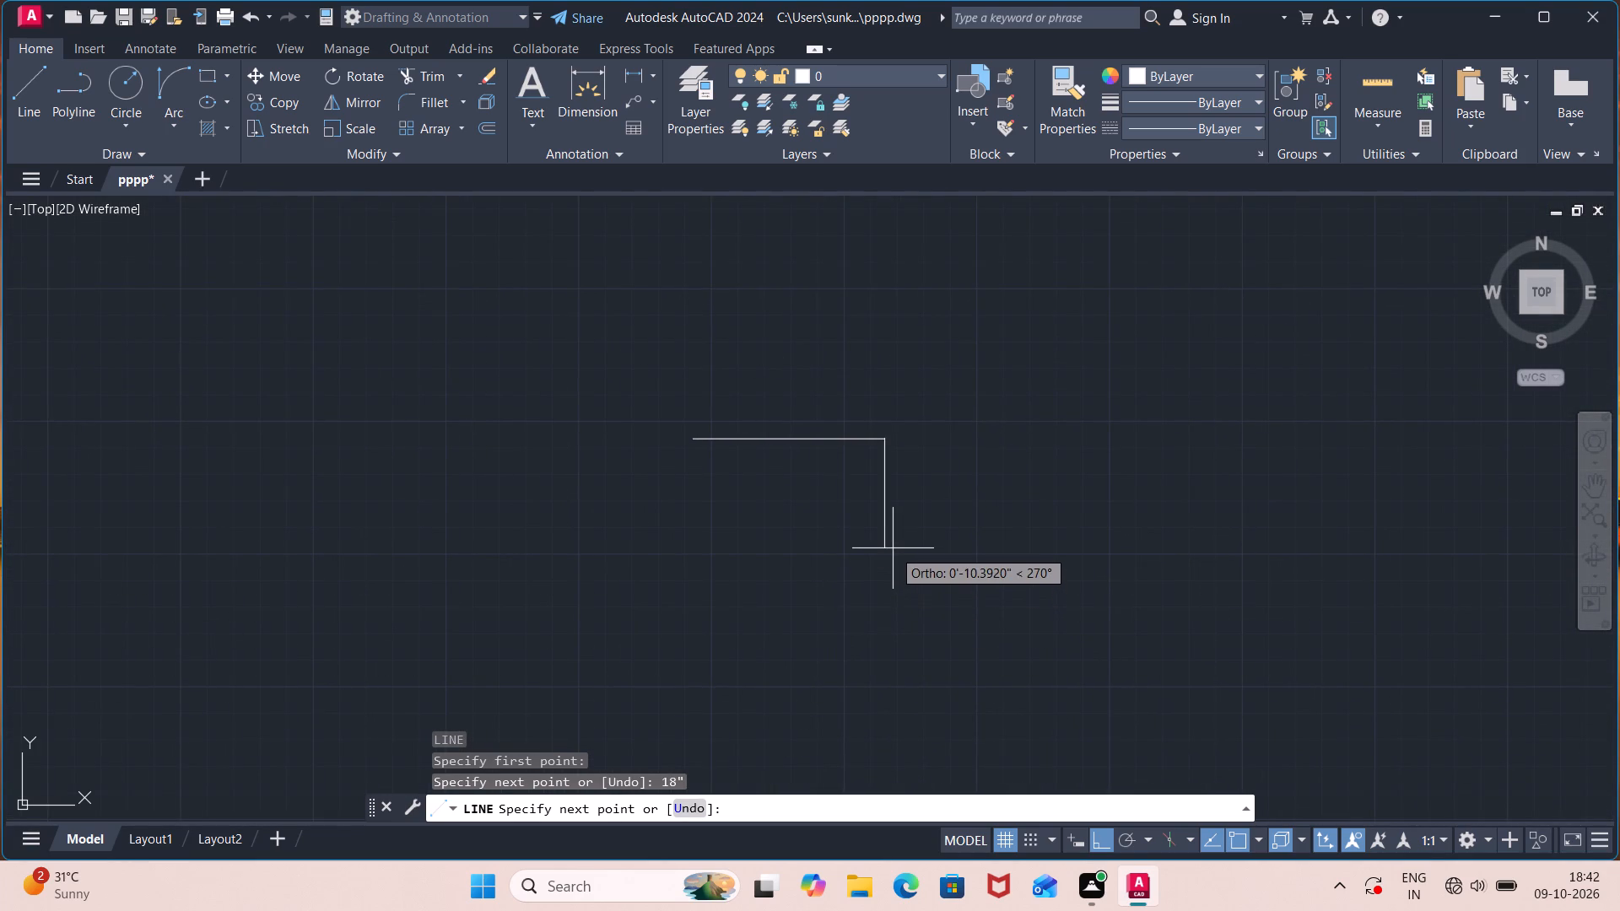
pyautogui.write('8"')
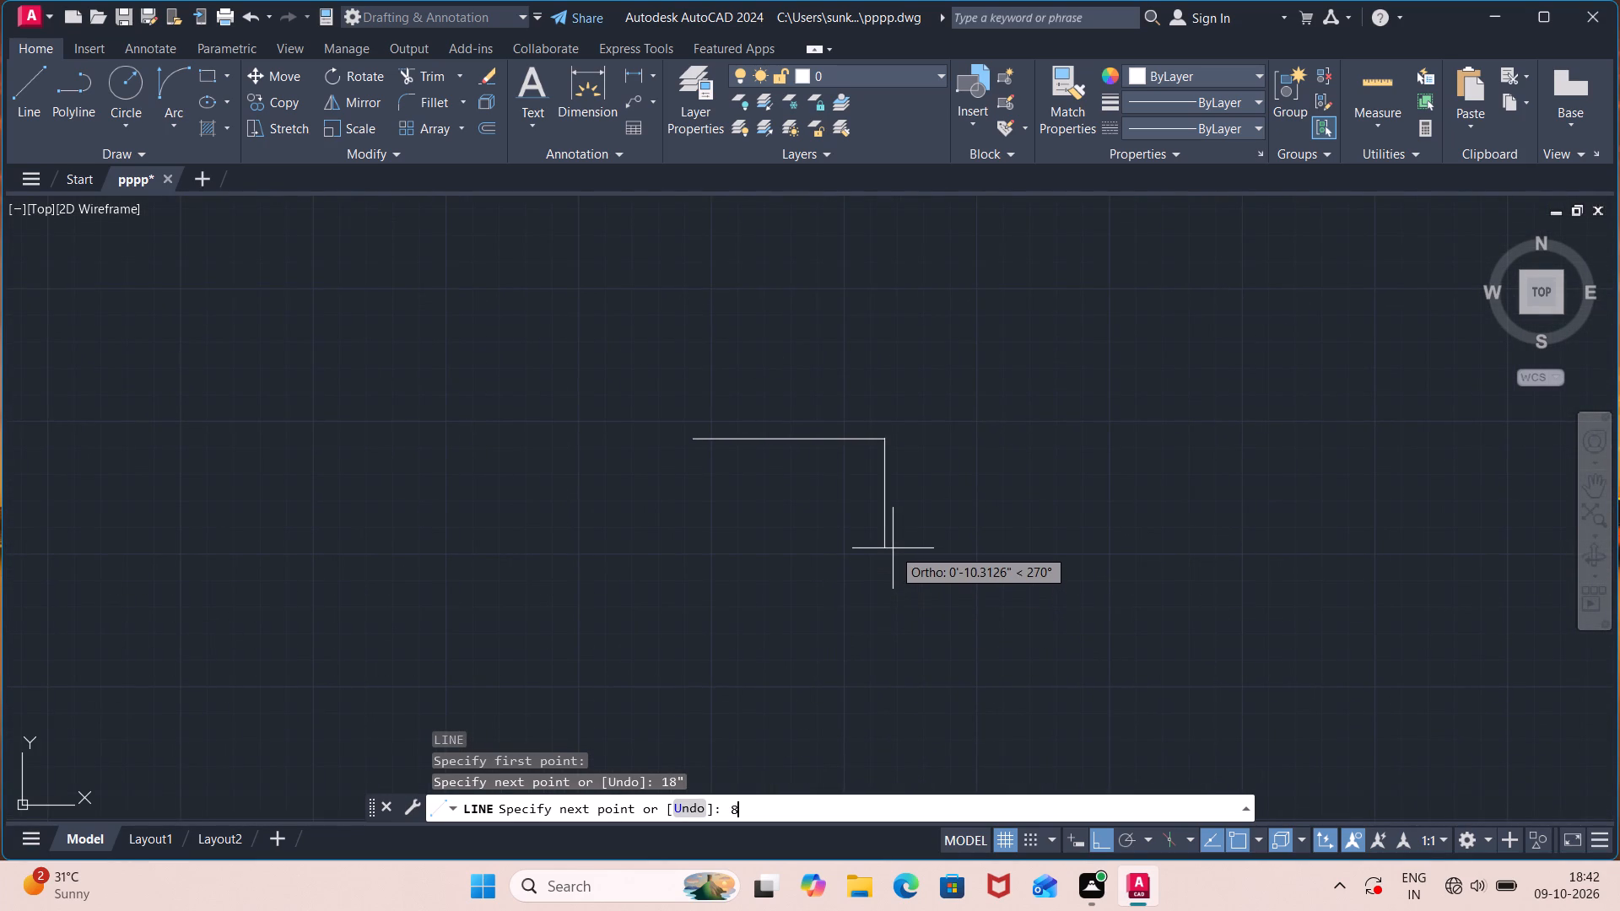
pyautogui.press('Return')
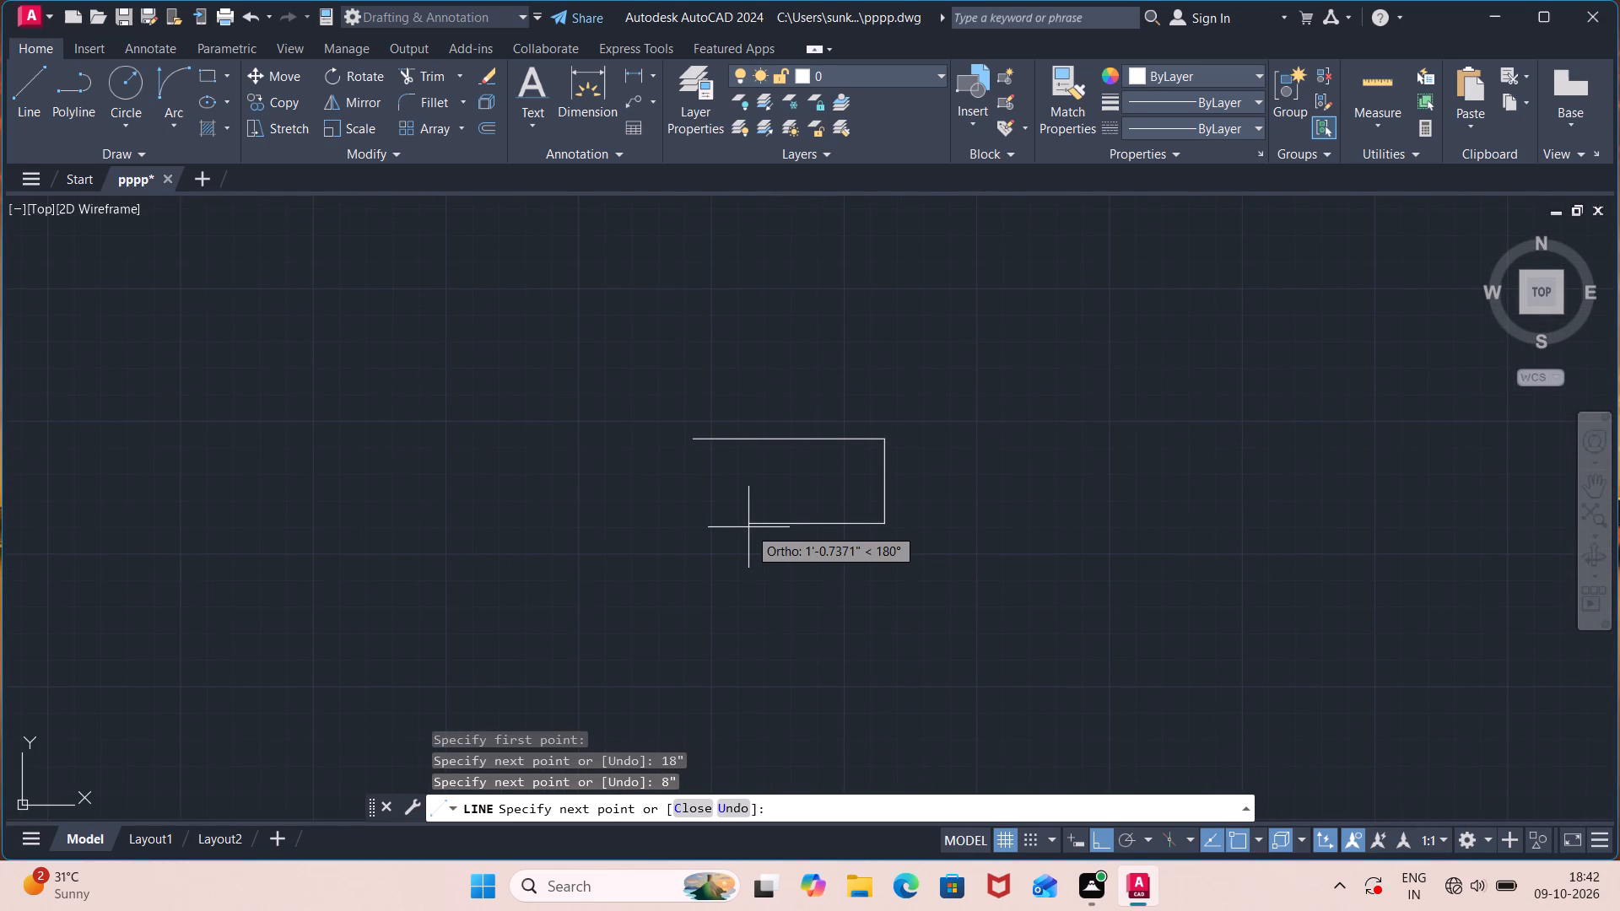
pyautogui.write('18"')
pyautogui.press('Return')
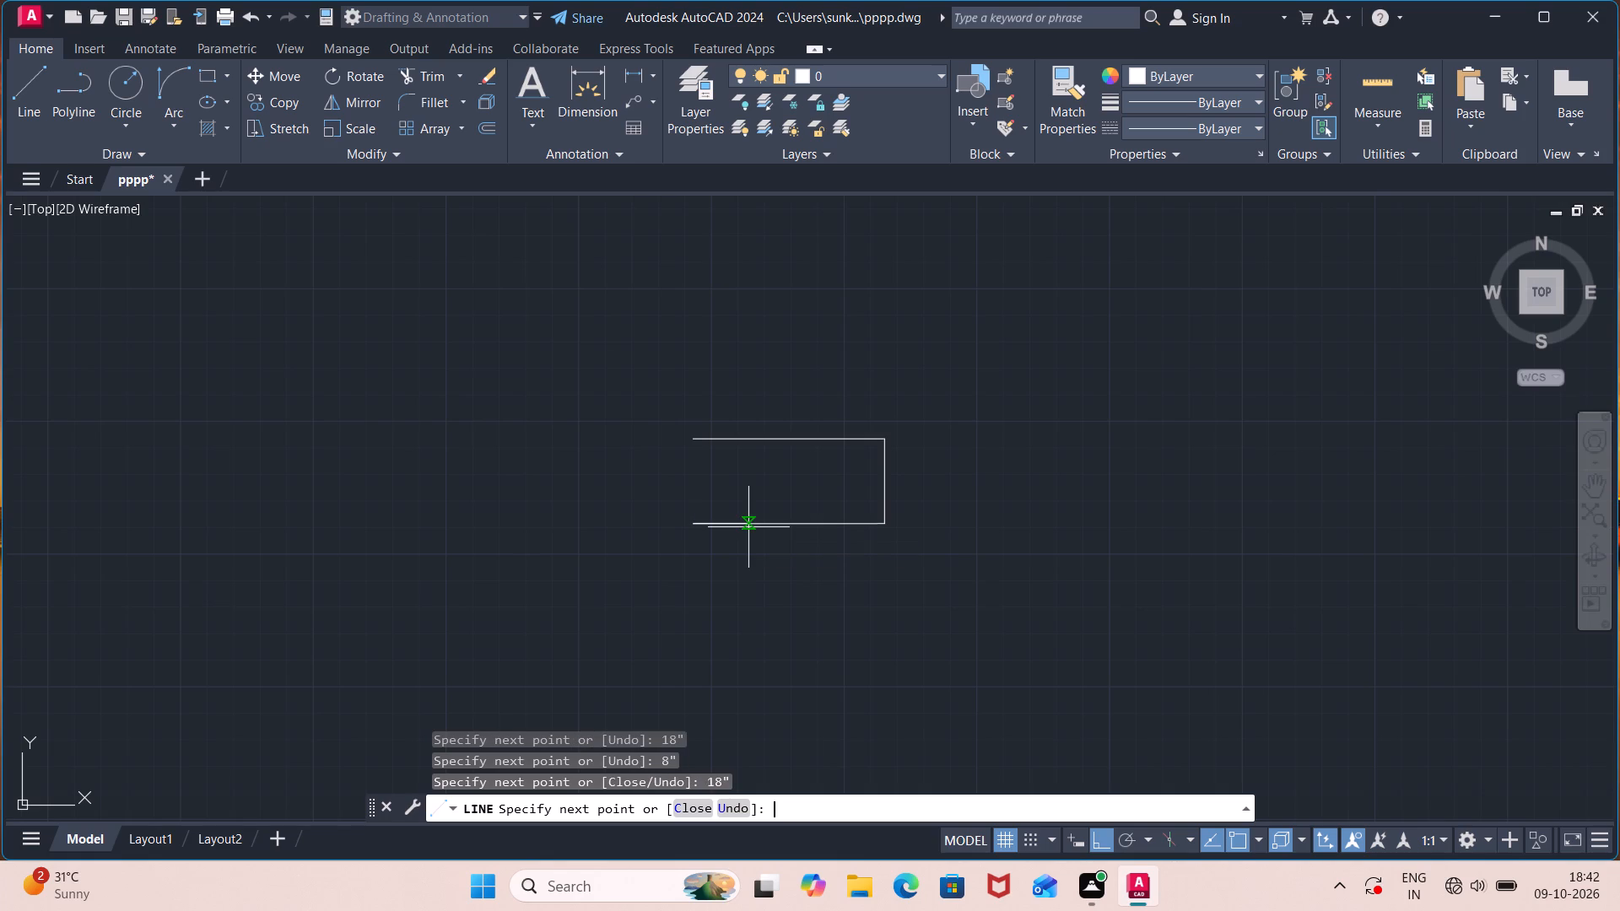
pyautogui.click(688, 437)
pyautogui.press('Escape')
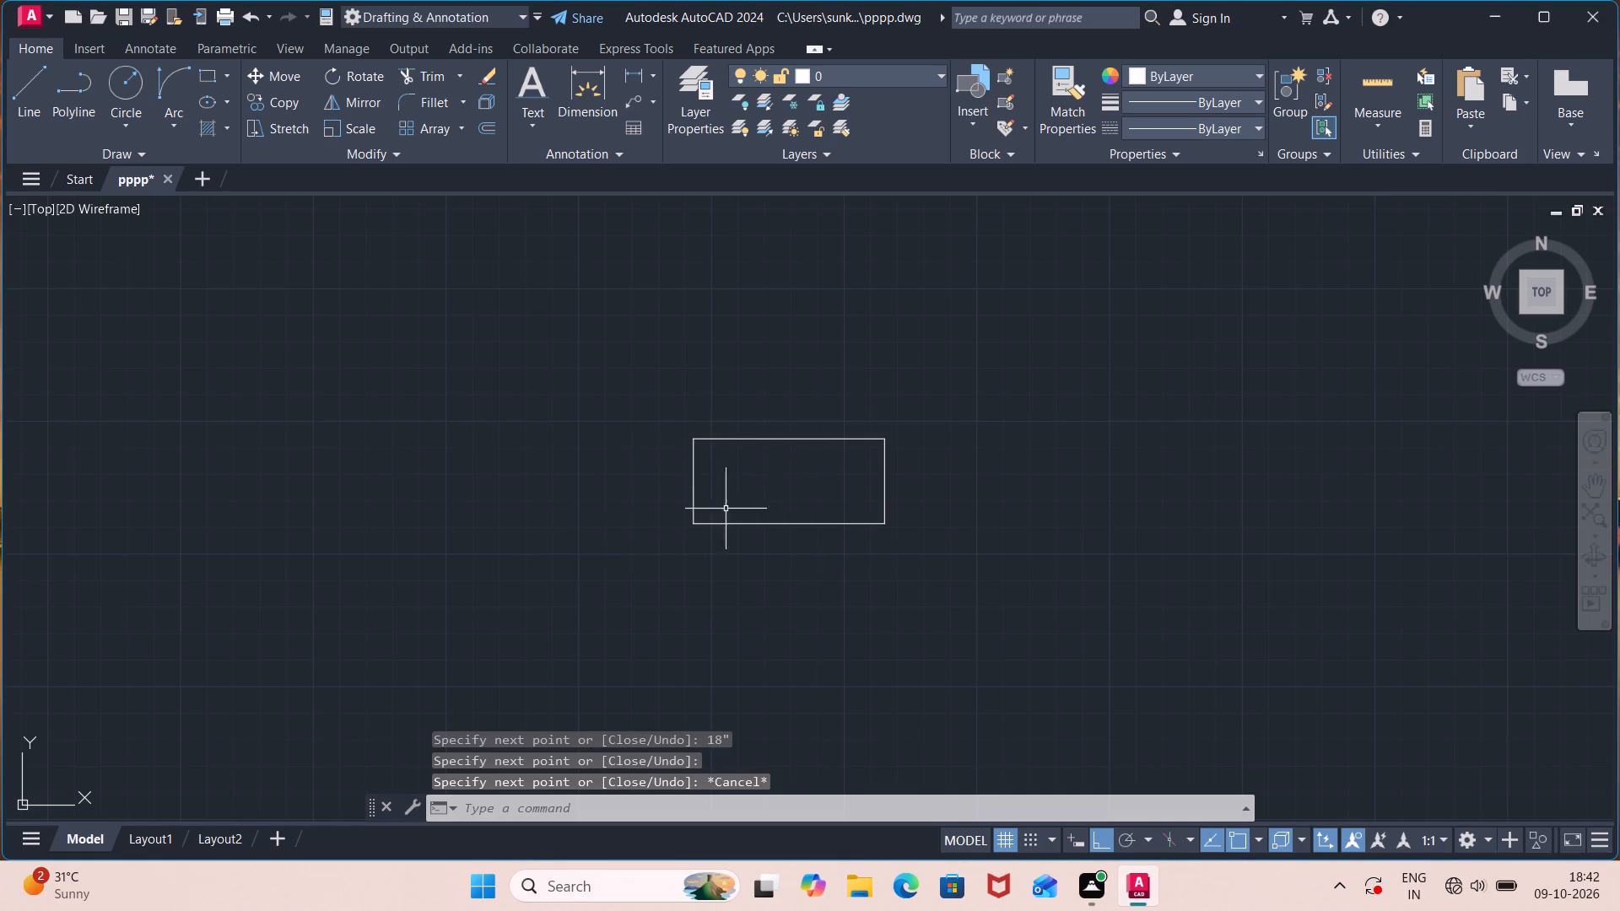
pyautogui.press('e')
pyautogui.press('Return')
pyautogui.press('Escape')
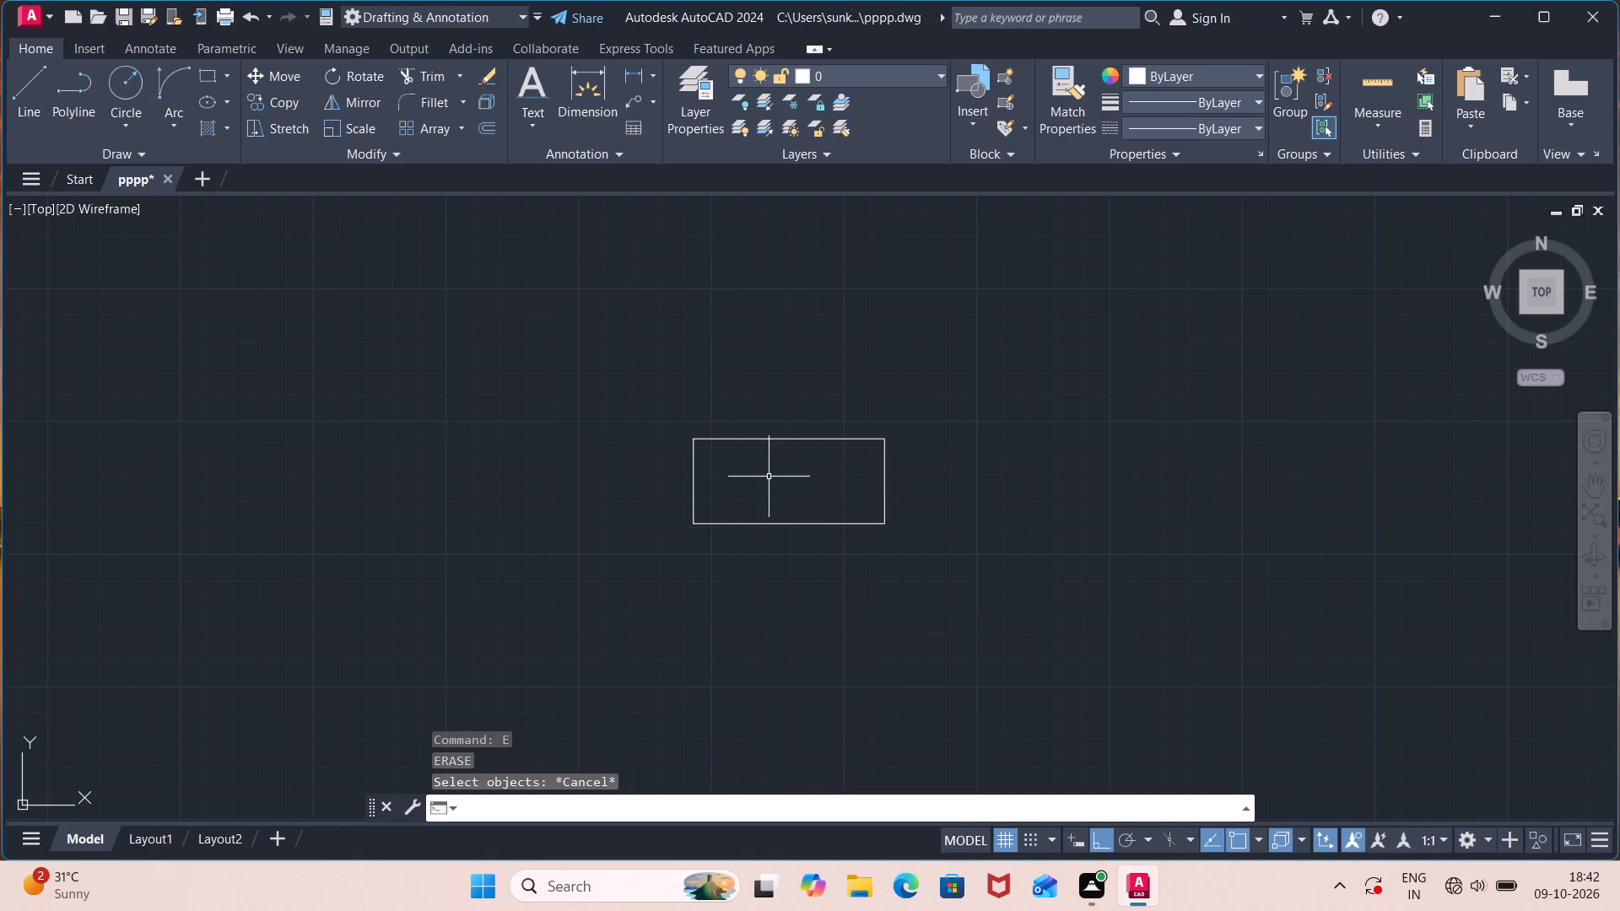
# Draw an ellipse from the midpoint of the rectangle's north edge, with a 20" axis running north and a 7" other half-axis.
pyautogui.press('e')
pyautogui.press('l')
pyautogui.press('Return')
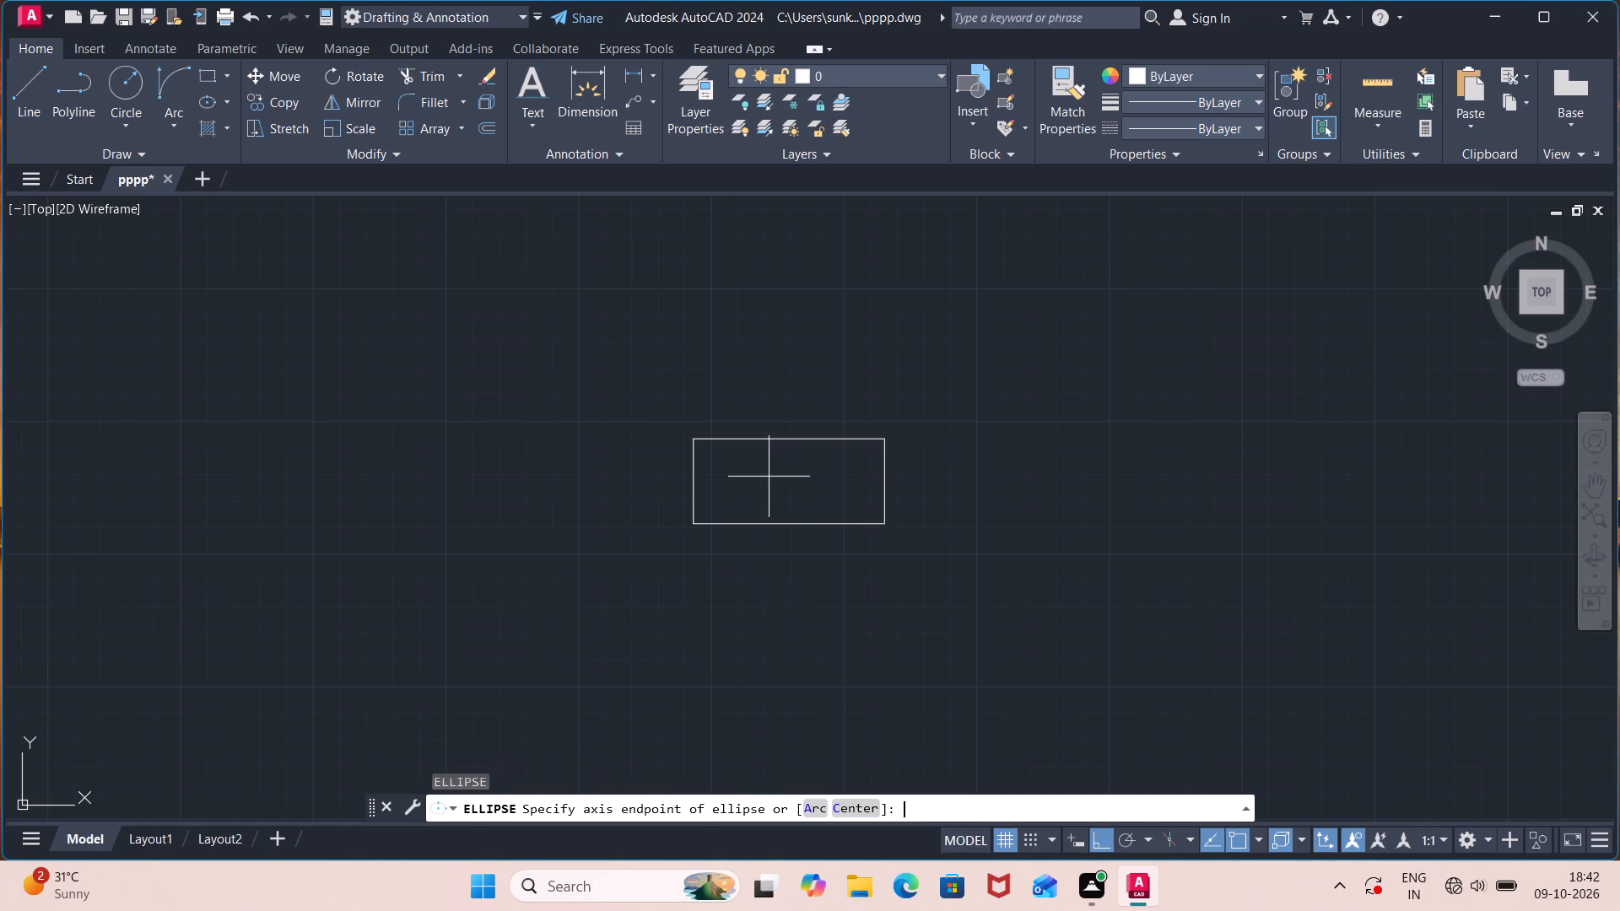
pyautogui.click(792, 439)
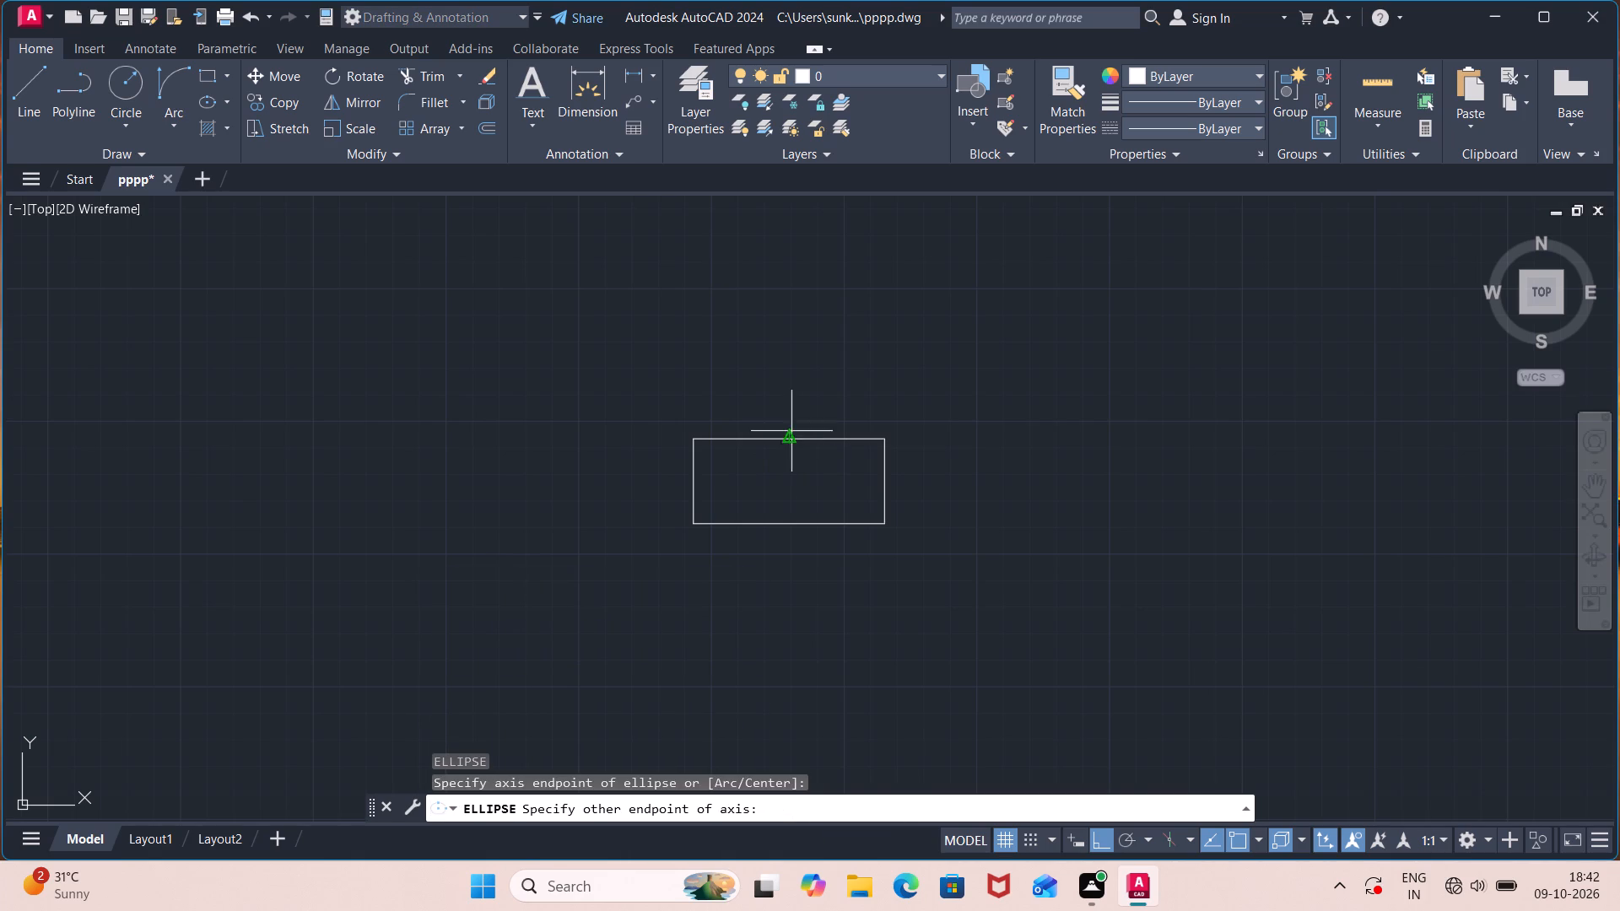
pyautogui.write('20"')
pyautogui.press('Return')
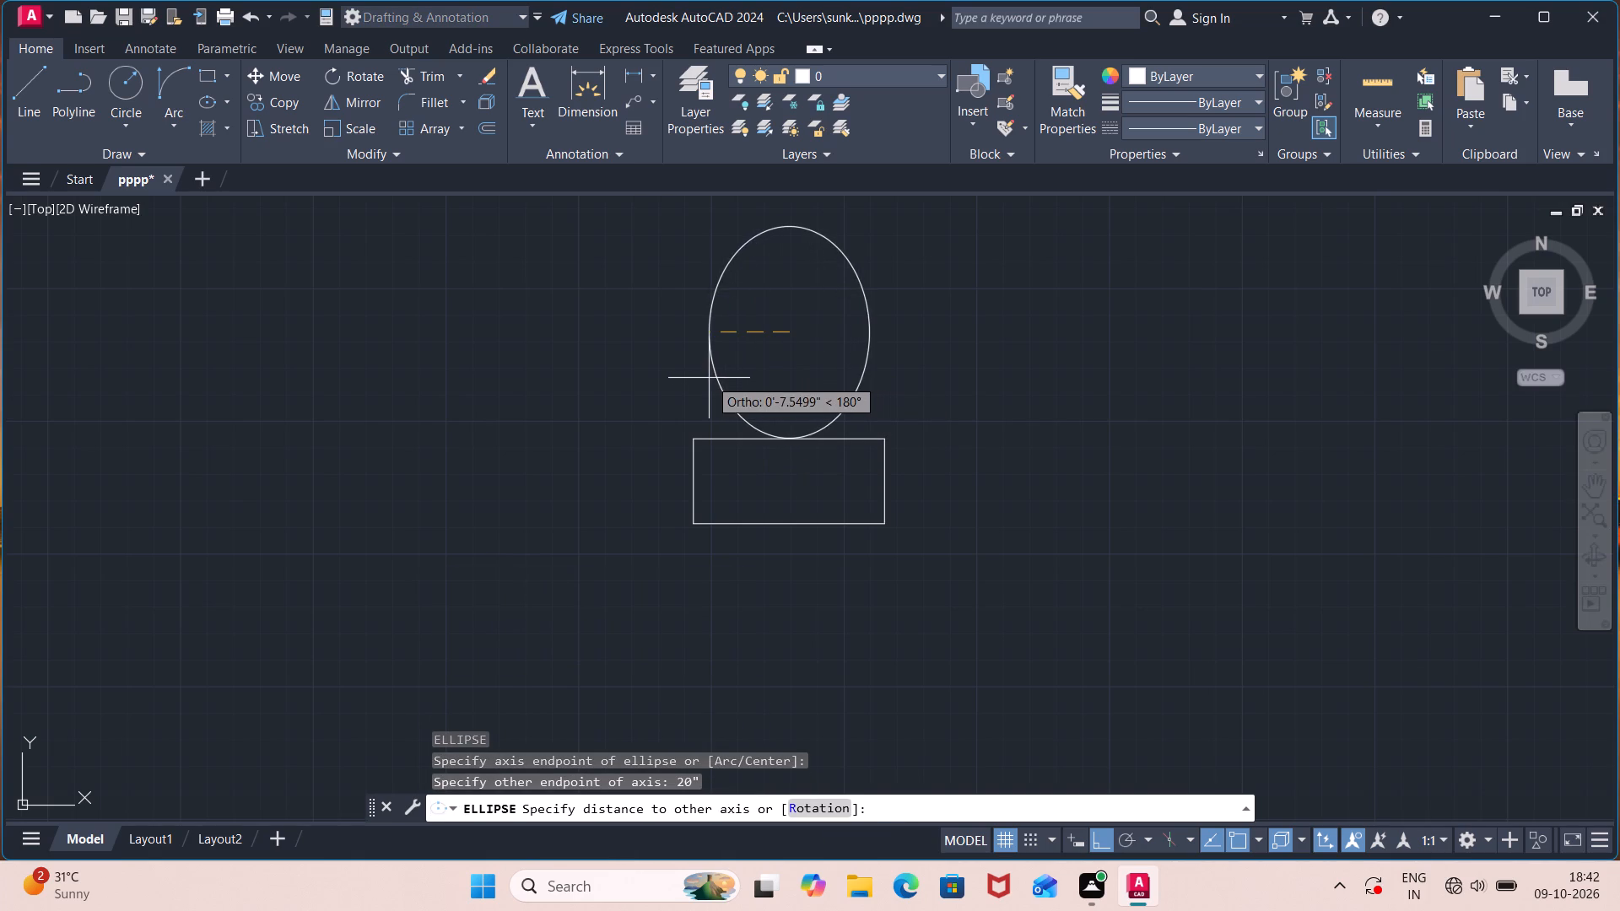
pyautogui.write('7"')
pyautogui.press('Return')
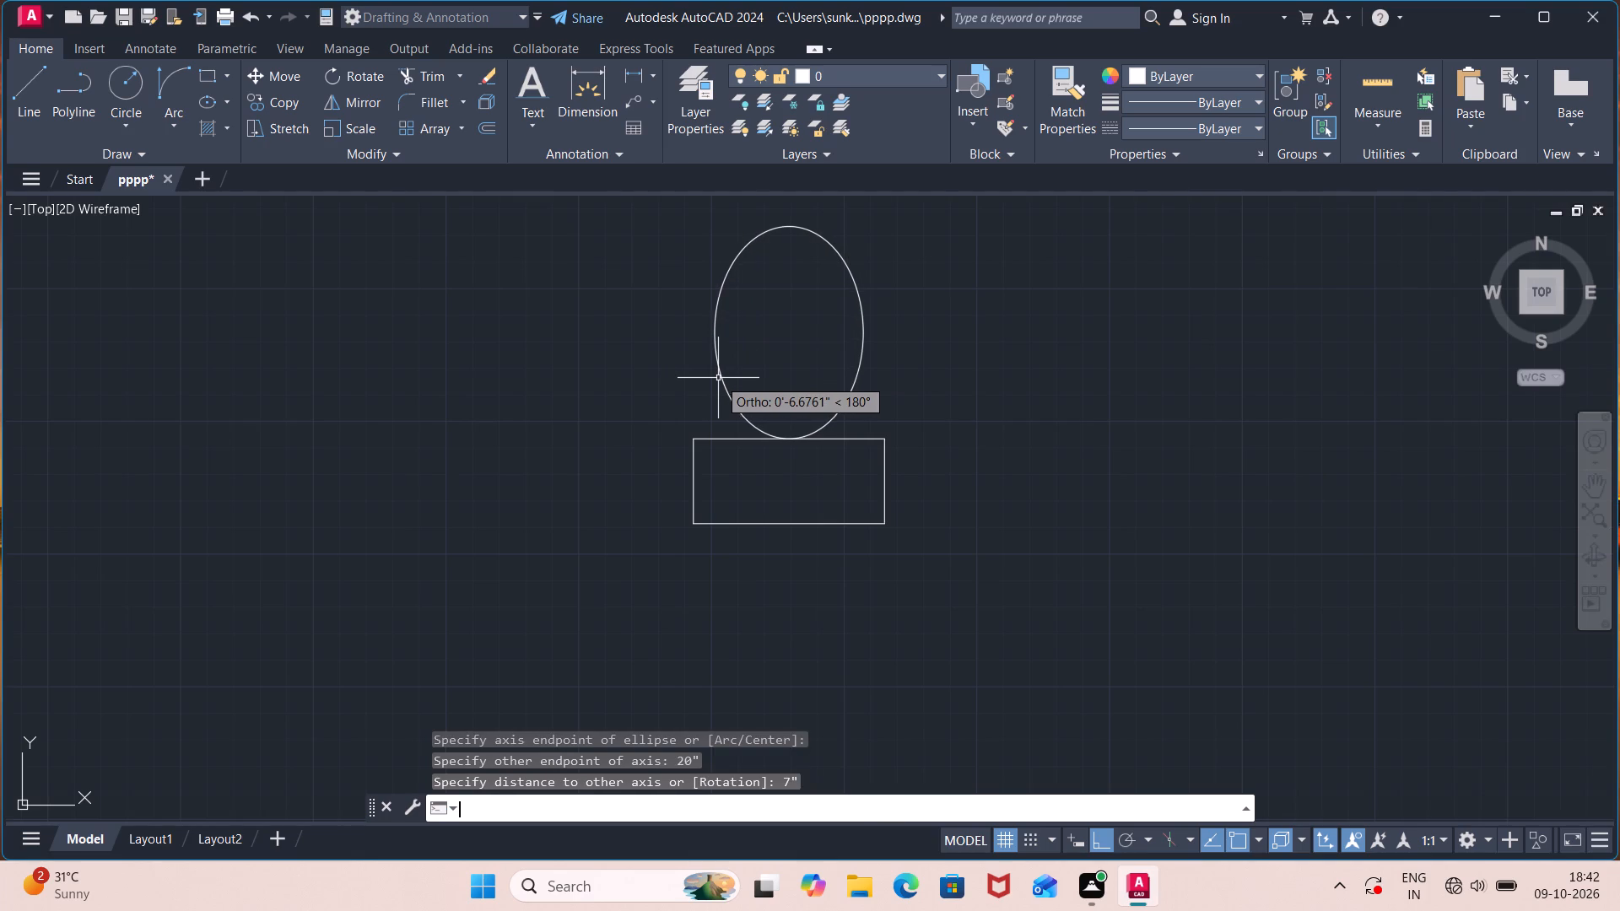
# Move the ellipse 30" straight south so it sits below the rectangle.
pyautogui.click(861, 319)
pyautogui.press('m')
pyautogui.press('Return')
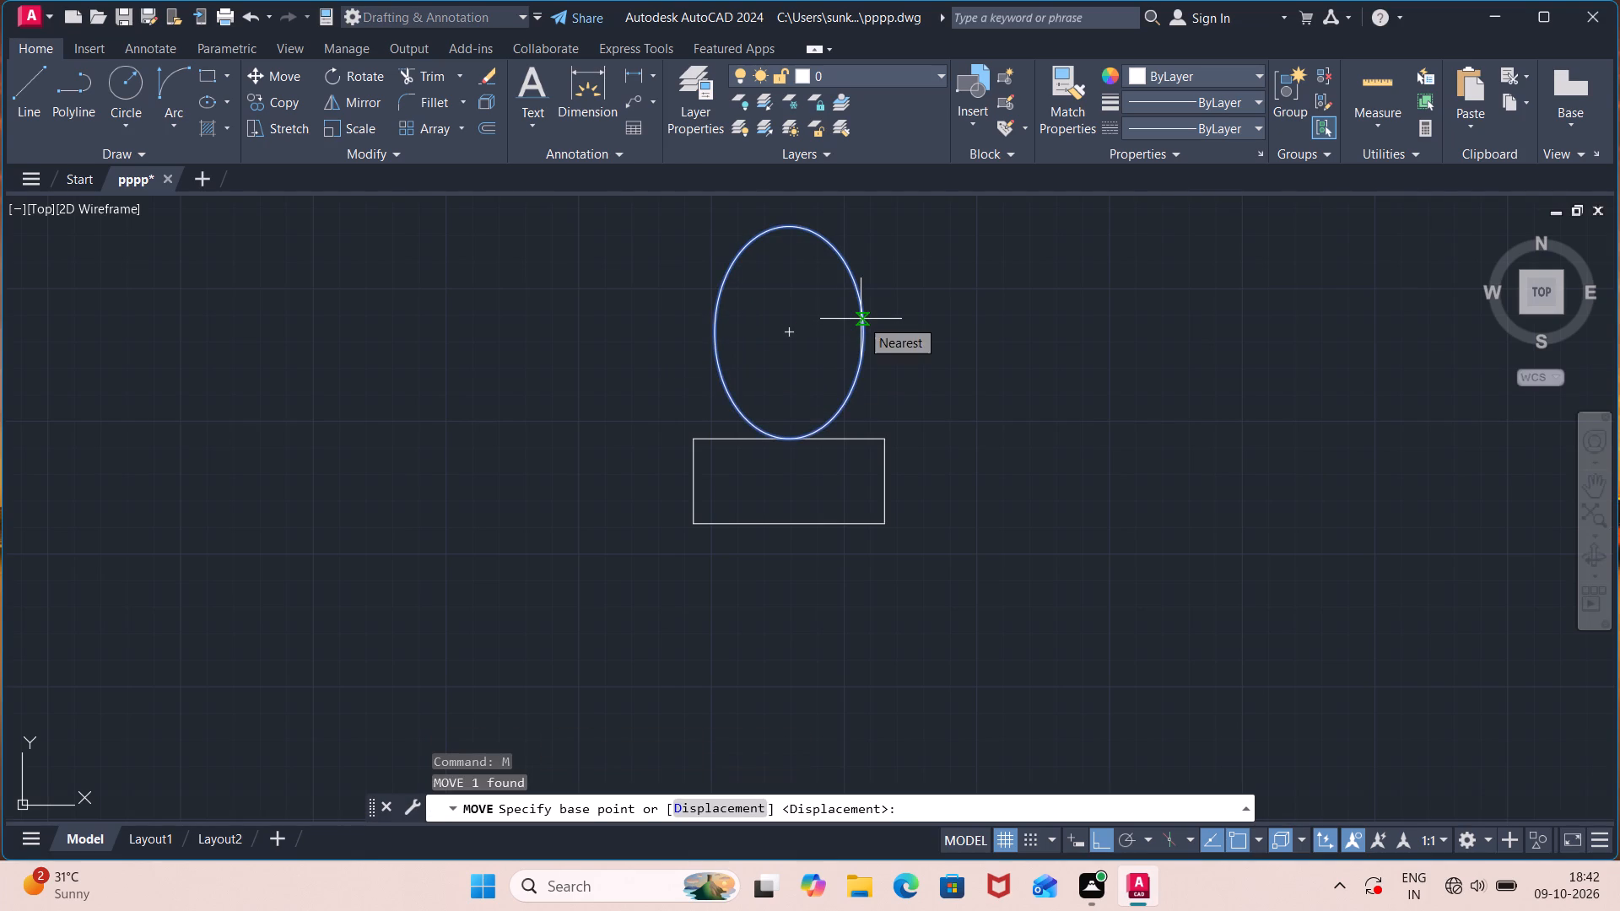
pyautogui.click(792, 439)
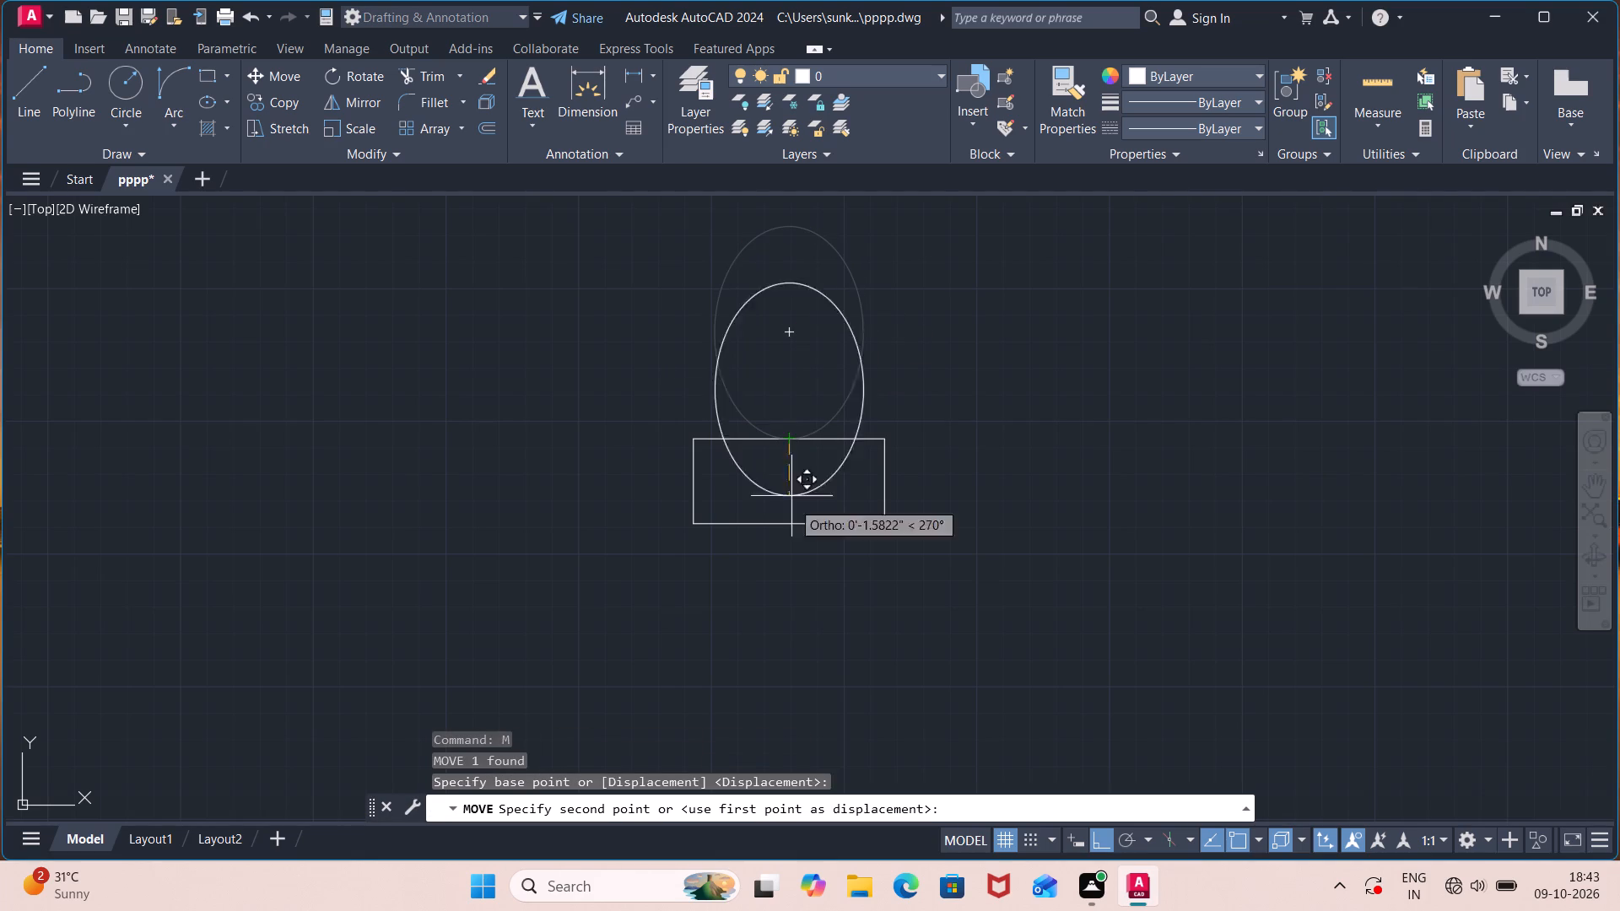
pyautogui.write('30"')
pyautogui.press('Return')
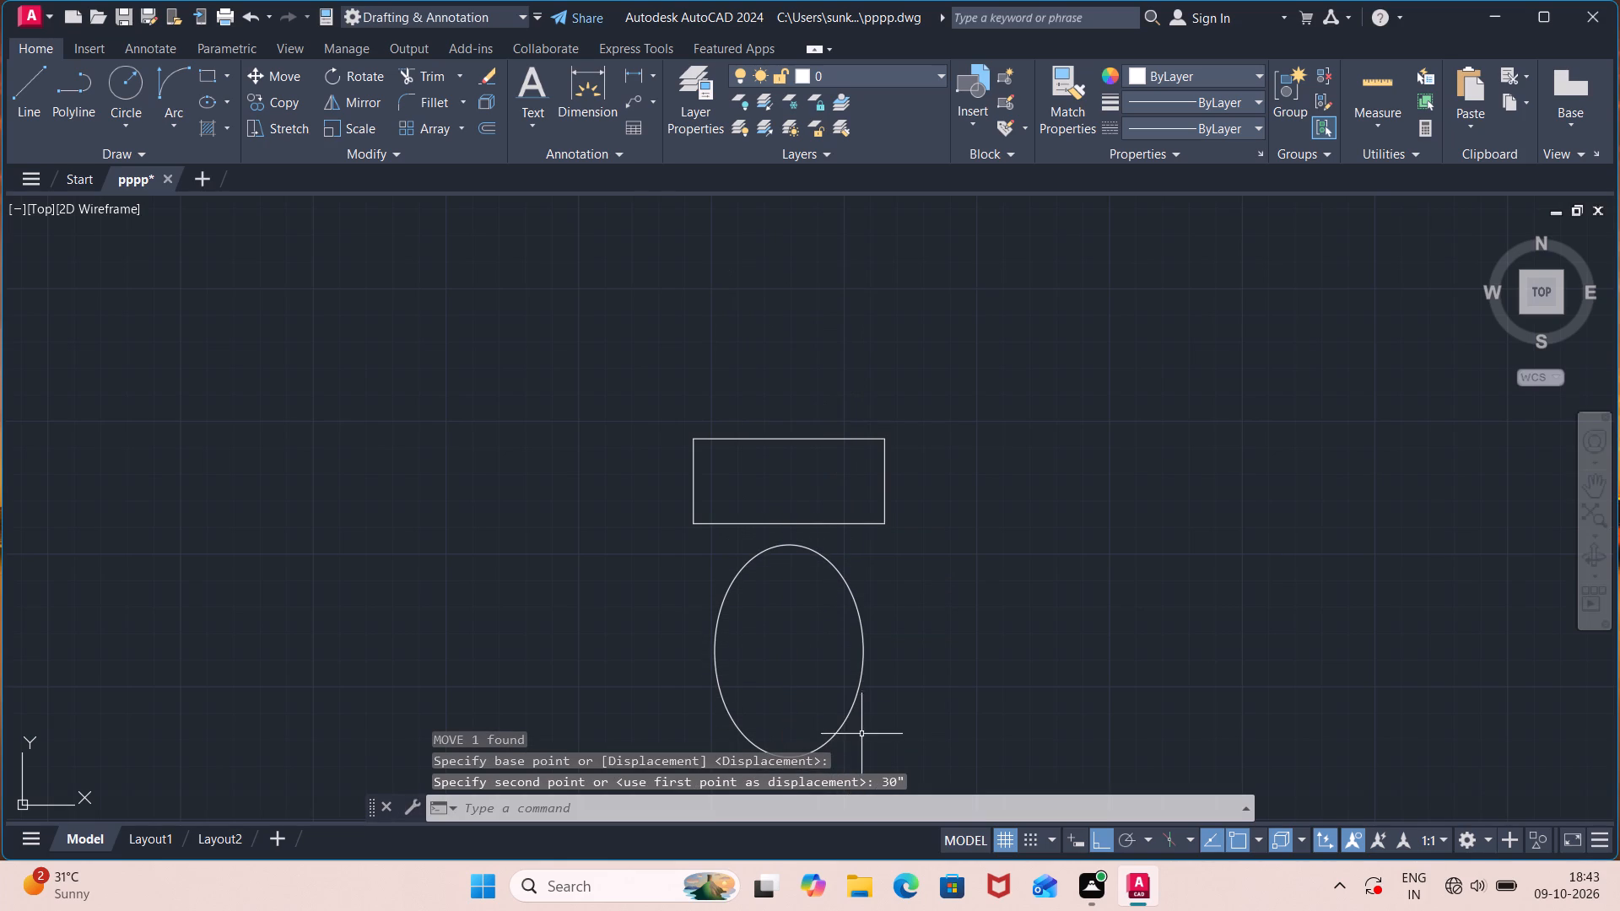
# Draw a short vertical line running south from each of the rectangle's two lower corners, beside the ellipse.
pyautogui.moveTo(888, 697); pyautogui.dragTo(904, 585, button='middle')
pyautogui.press('l')
pyautogui.press('Return')
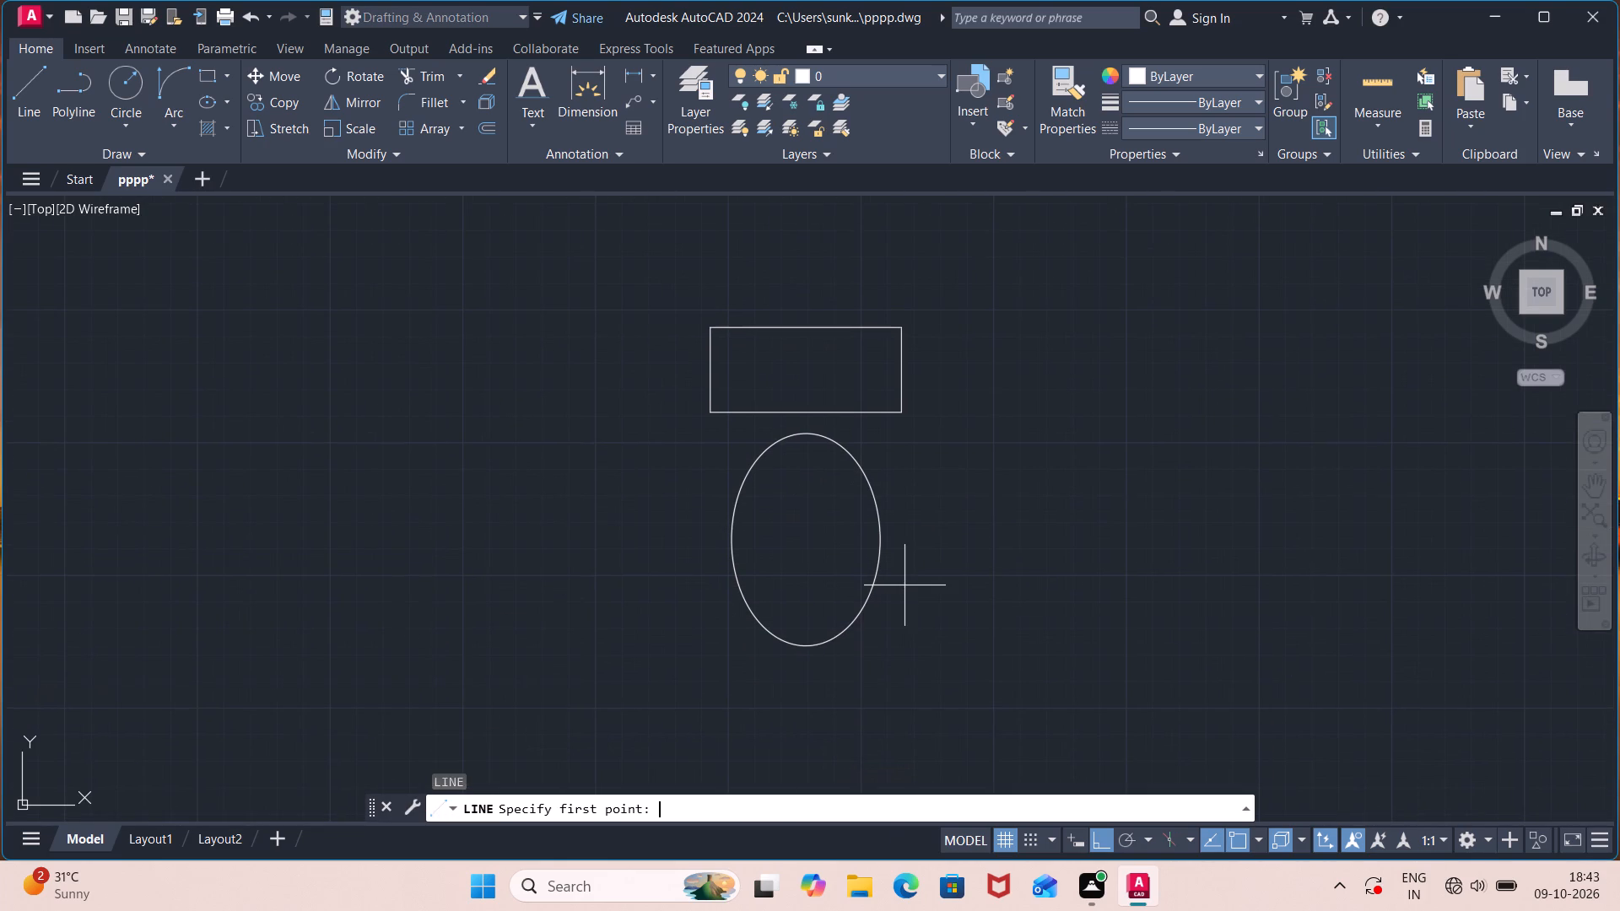
pyautogui.scroll(-3, 881, 510)
pyautogui.scroll(-2, 570, 573)
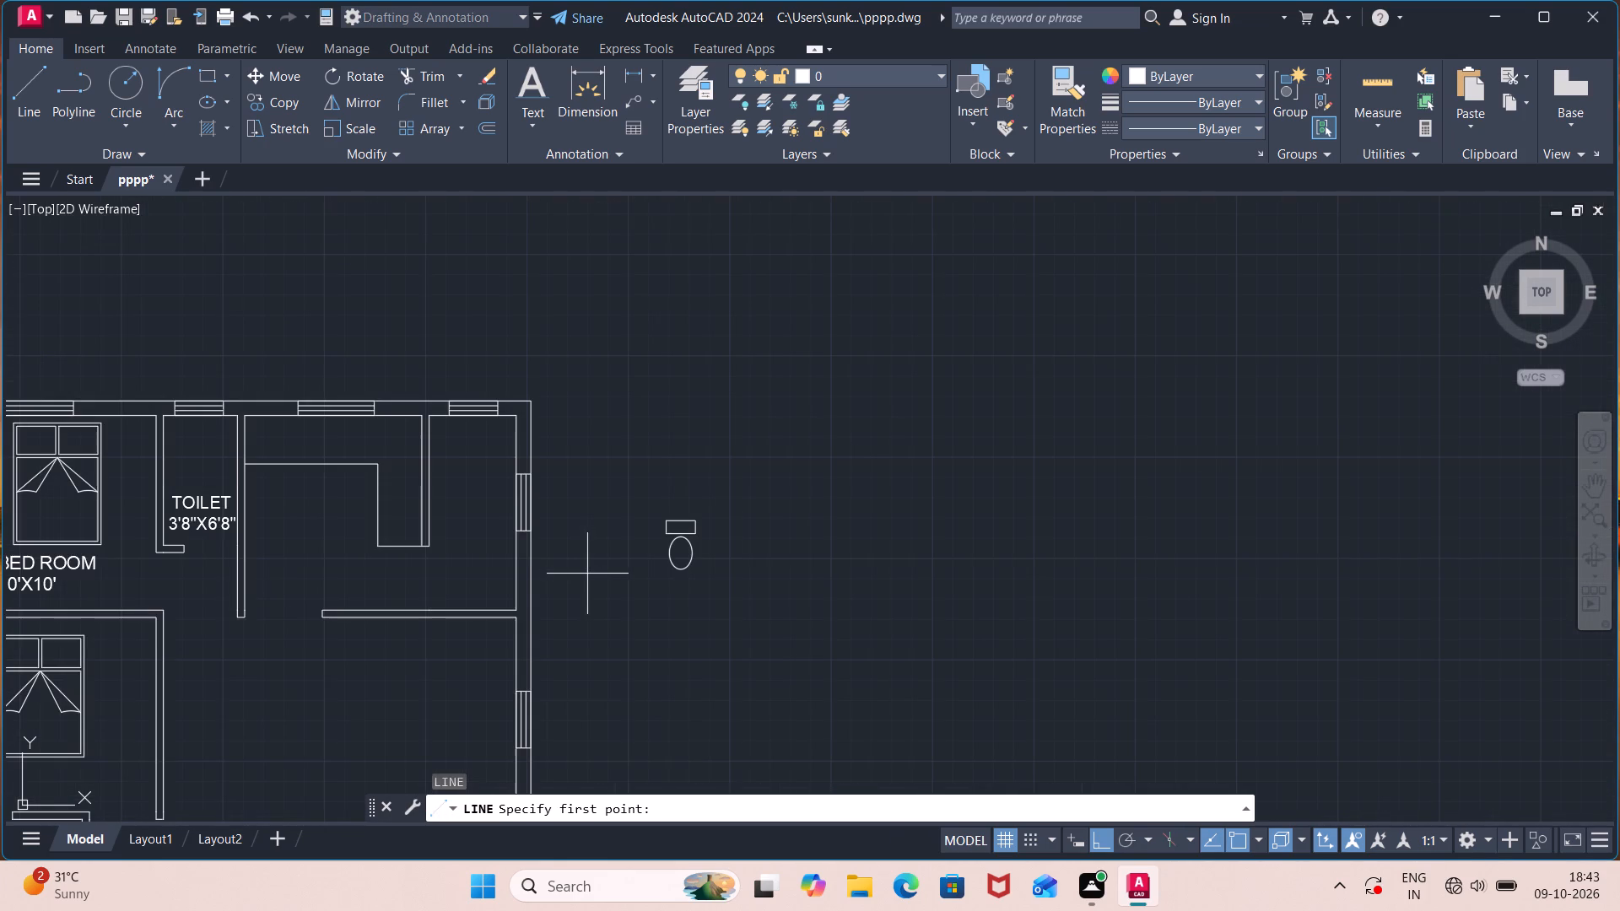
pyautogui.scroll(4, 670, 559)
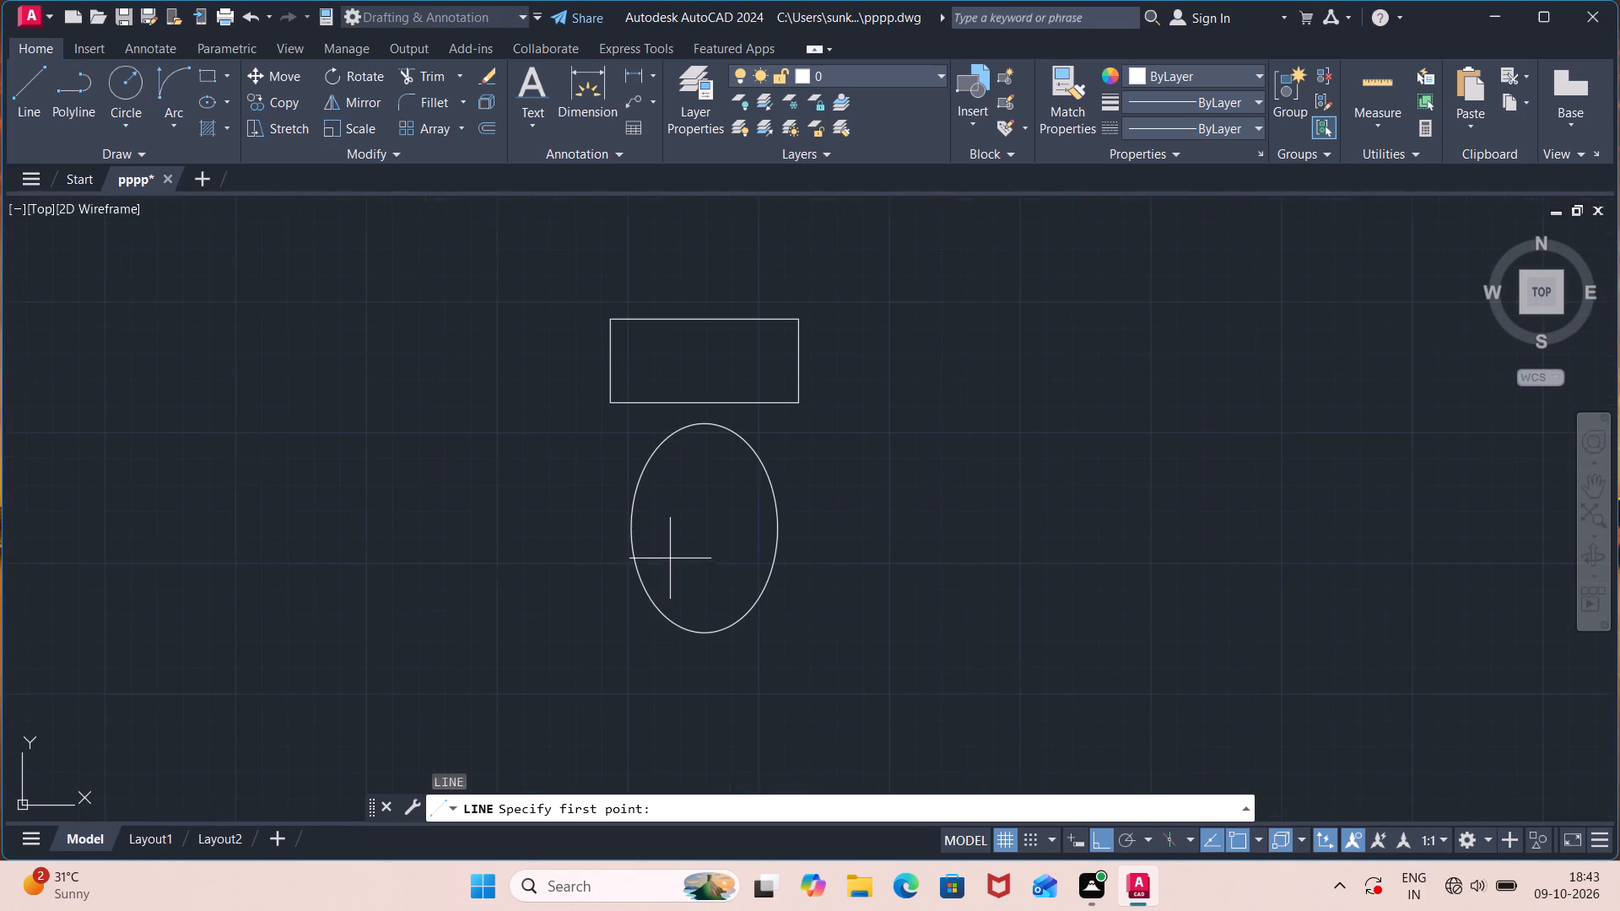
pyautogui.click(796, 404)
pyautogui.click(801, 455)
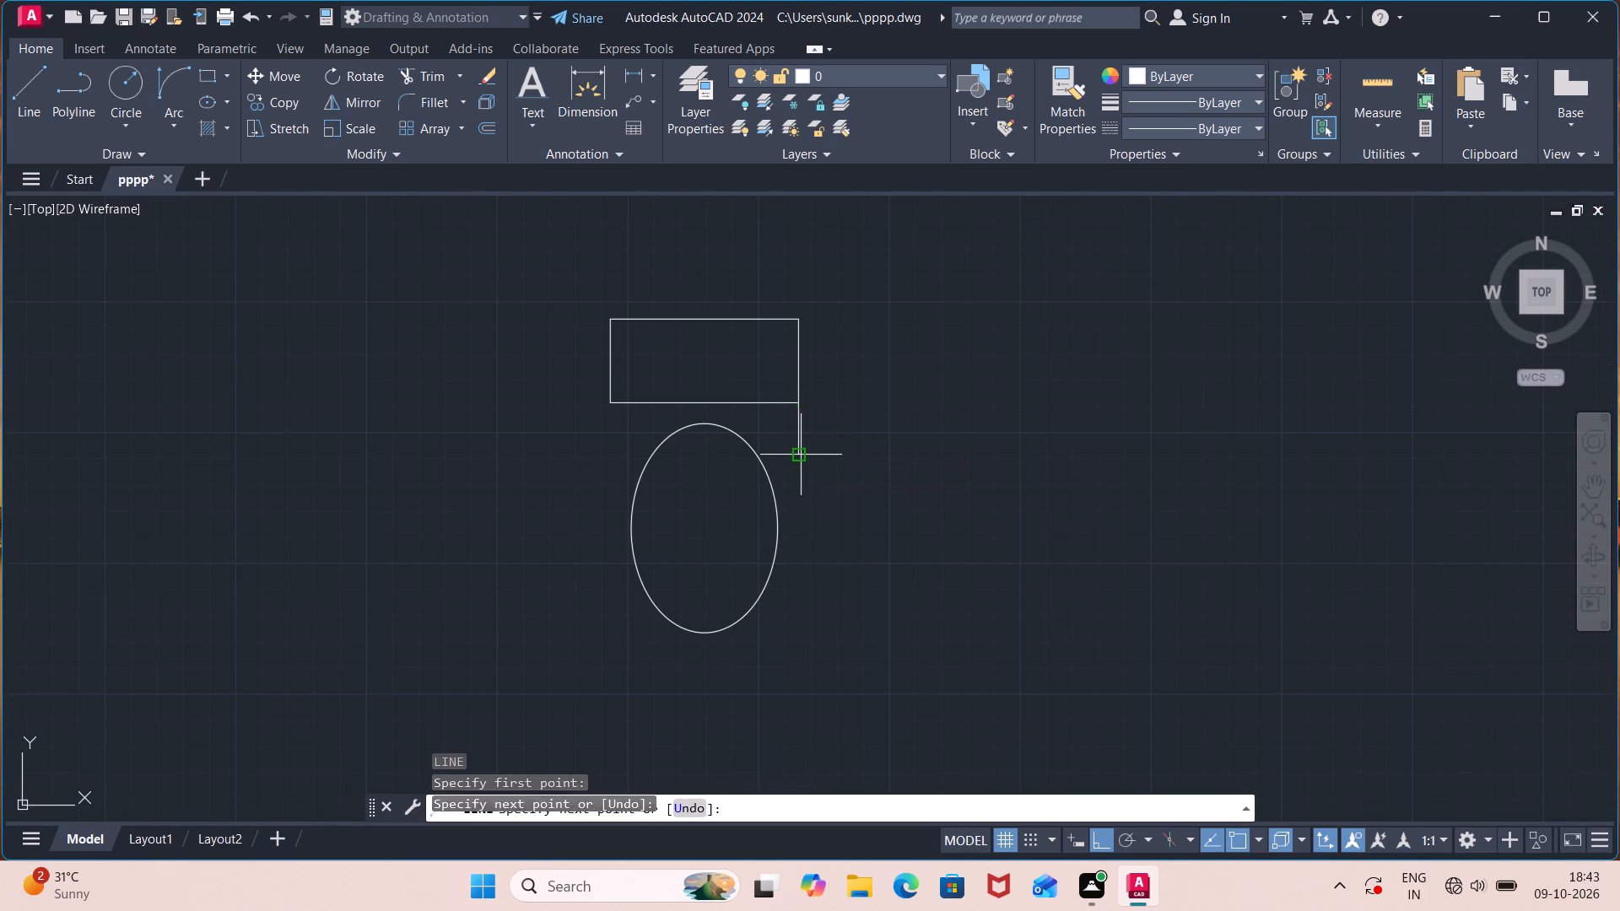
pyautogui.press('Escape')
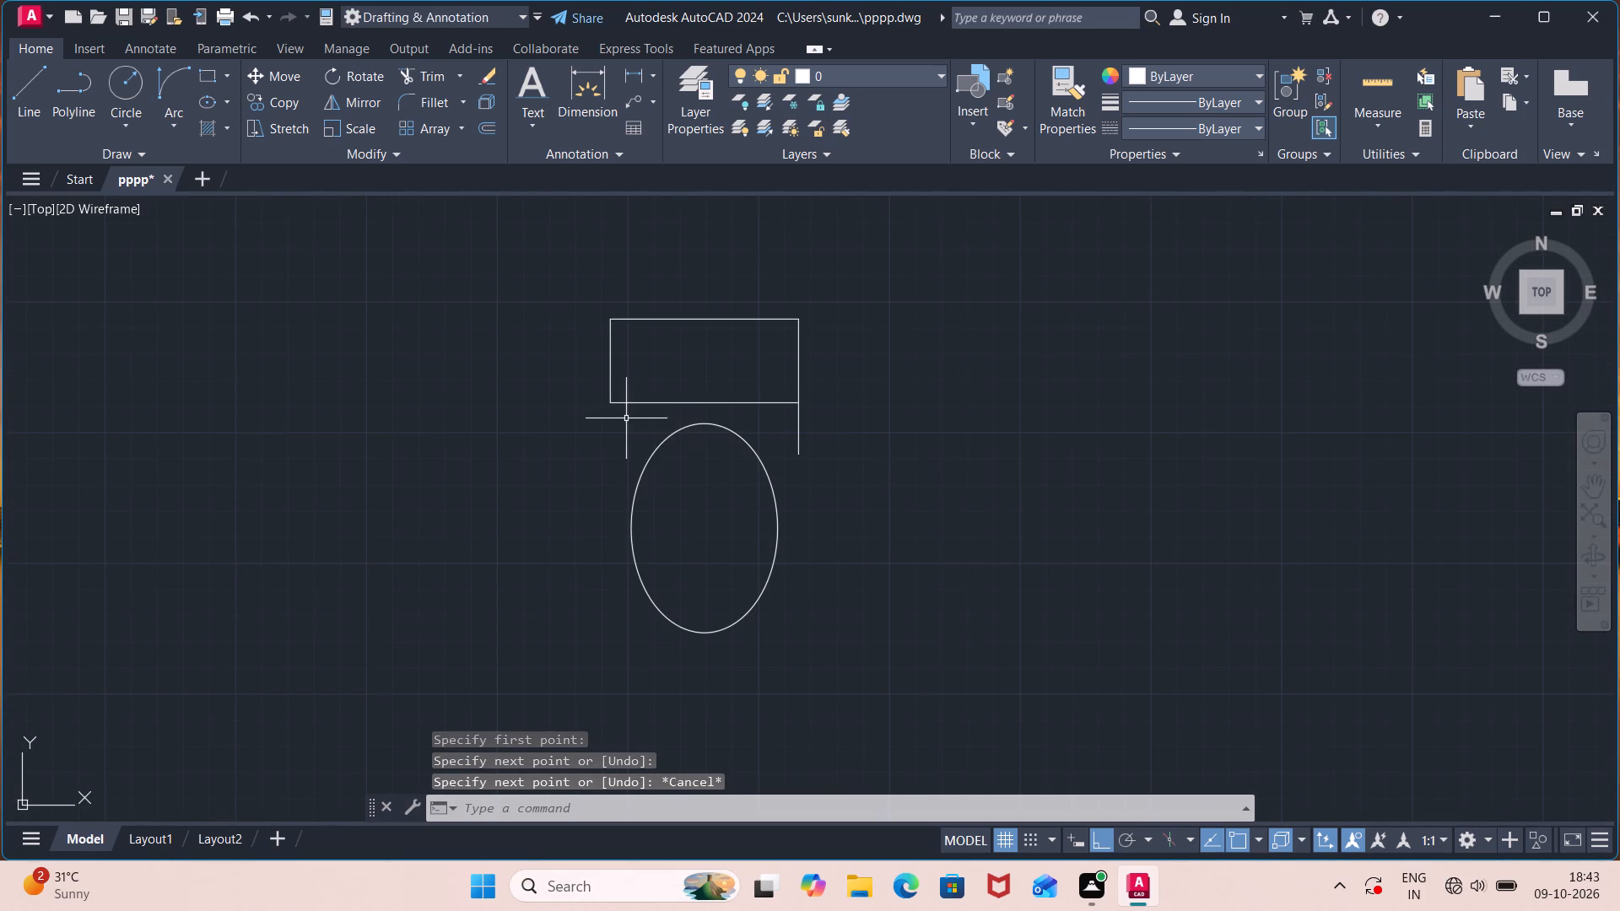
pyautogui.press('space')
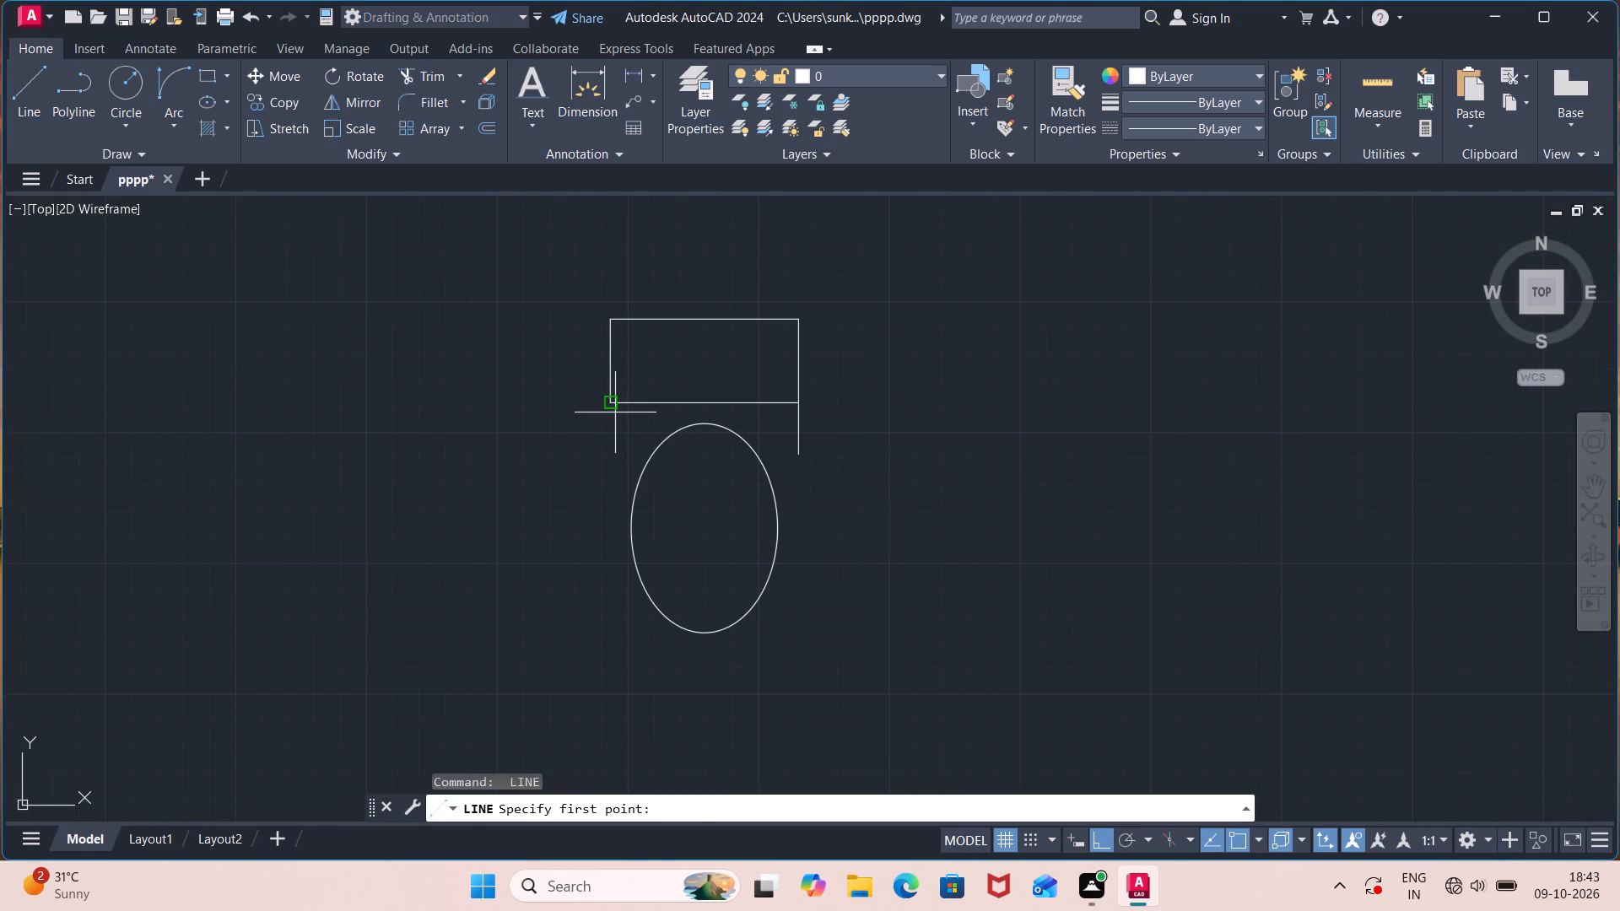
pyautogui.click(614, 407)
pyautogui.click(614, 445)
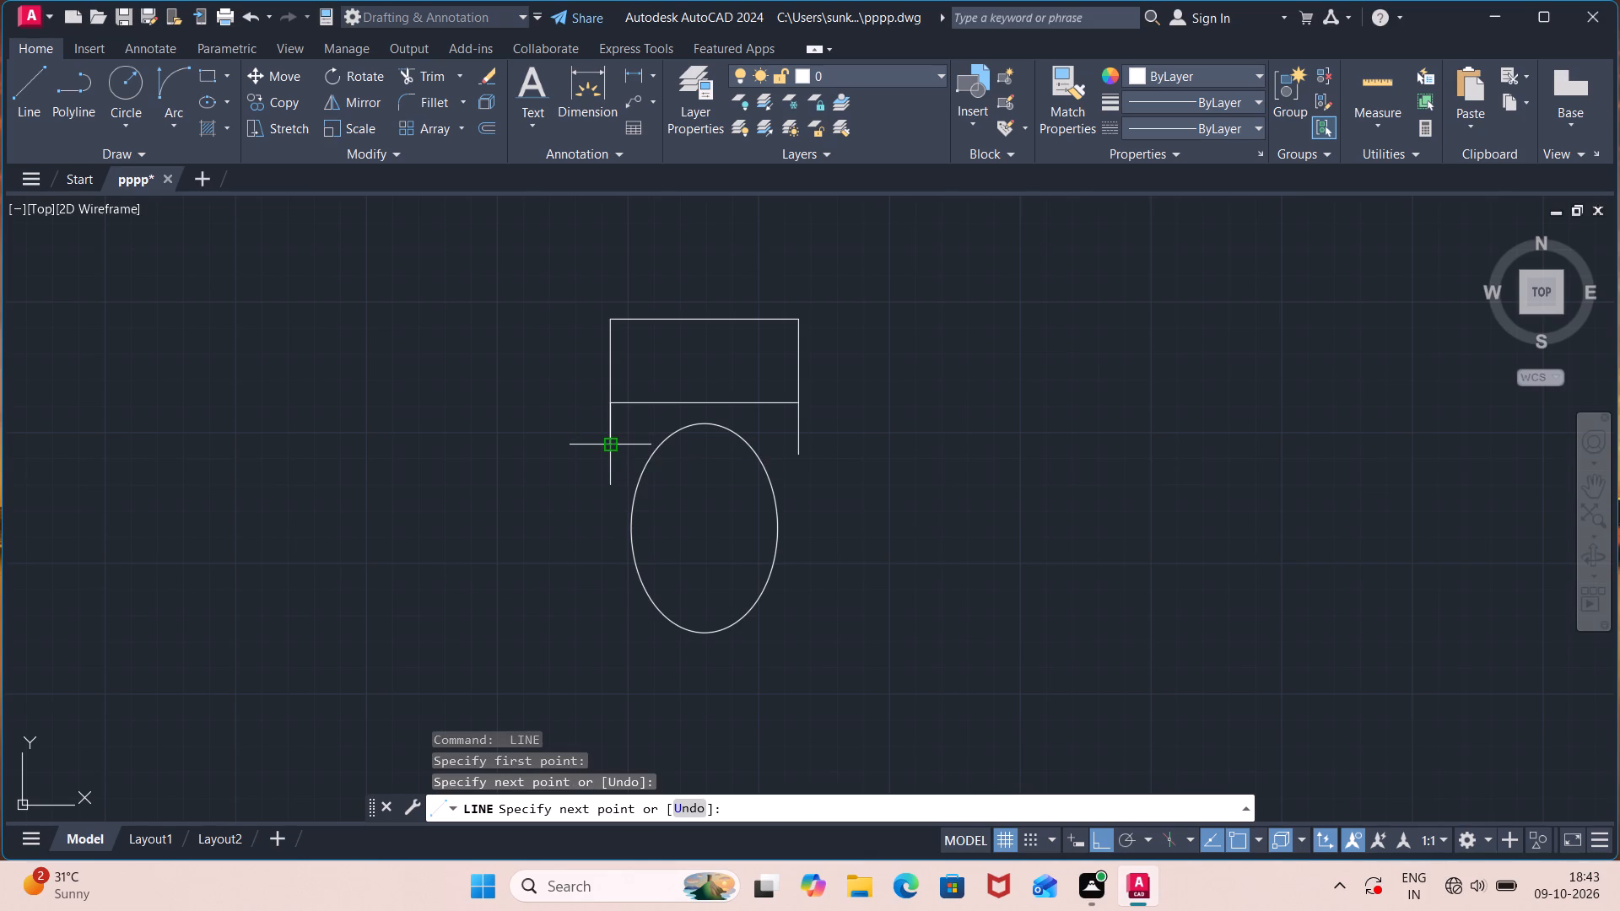
pyautogui.press('Escape')
# Move the short west line 3" east along the rectangle's lower edge.
pyautogui.click(609, 437)
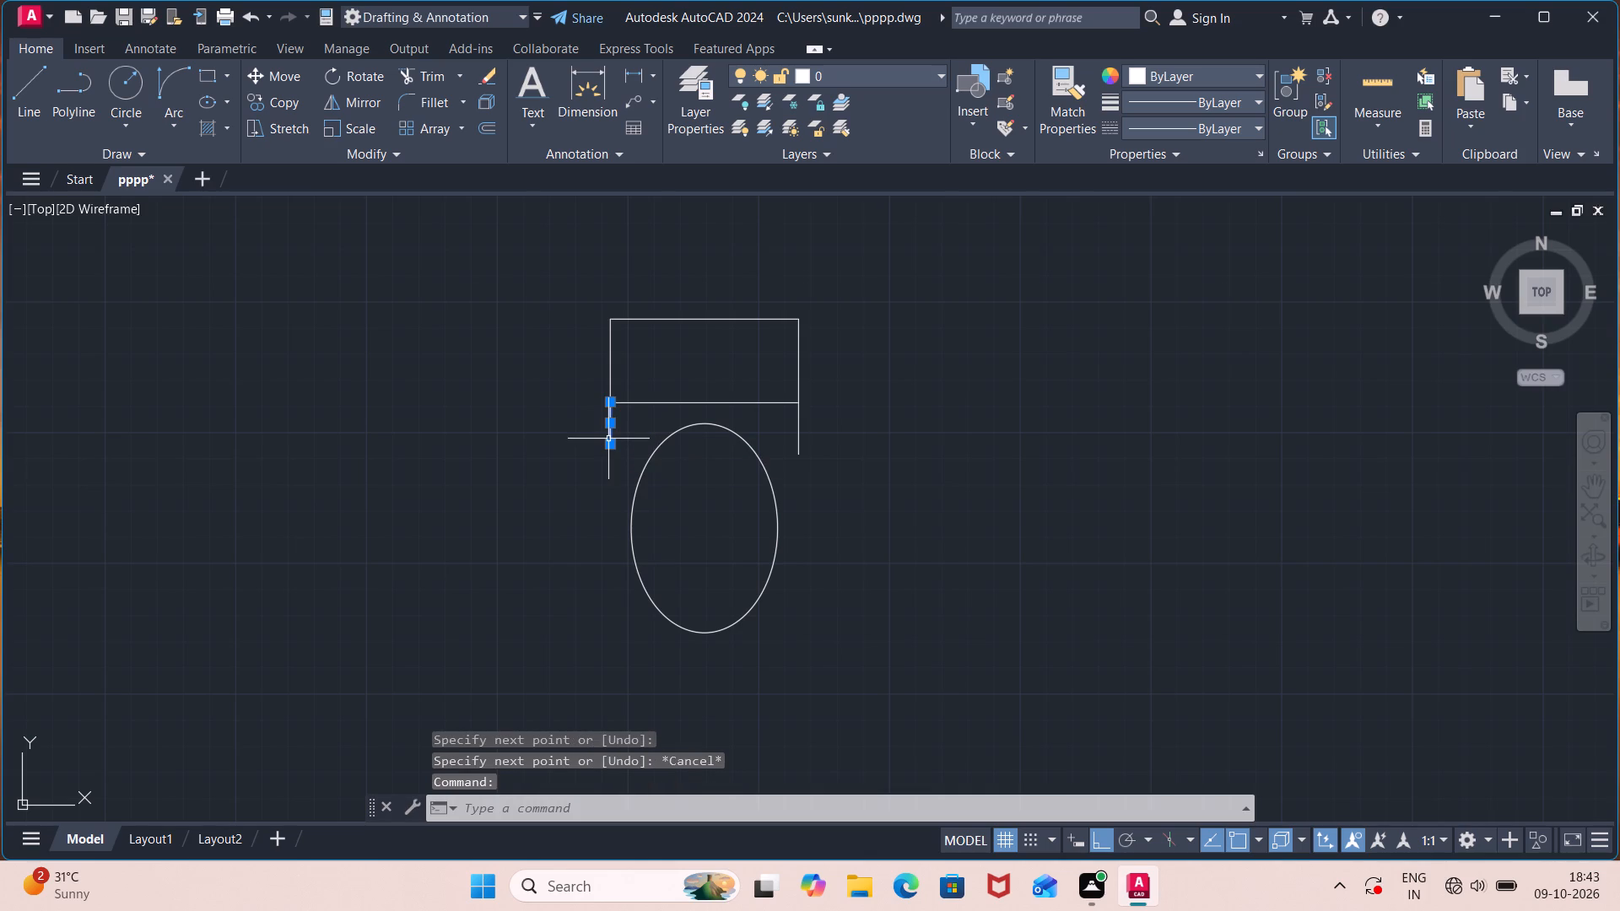
pyautogui.press('m')
pyautogui.press('Return')
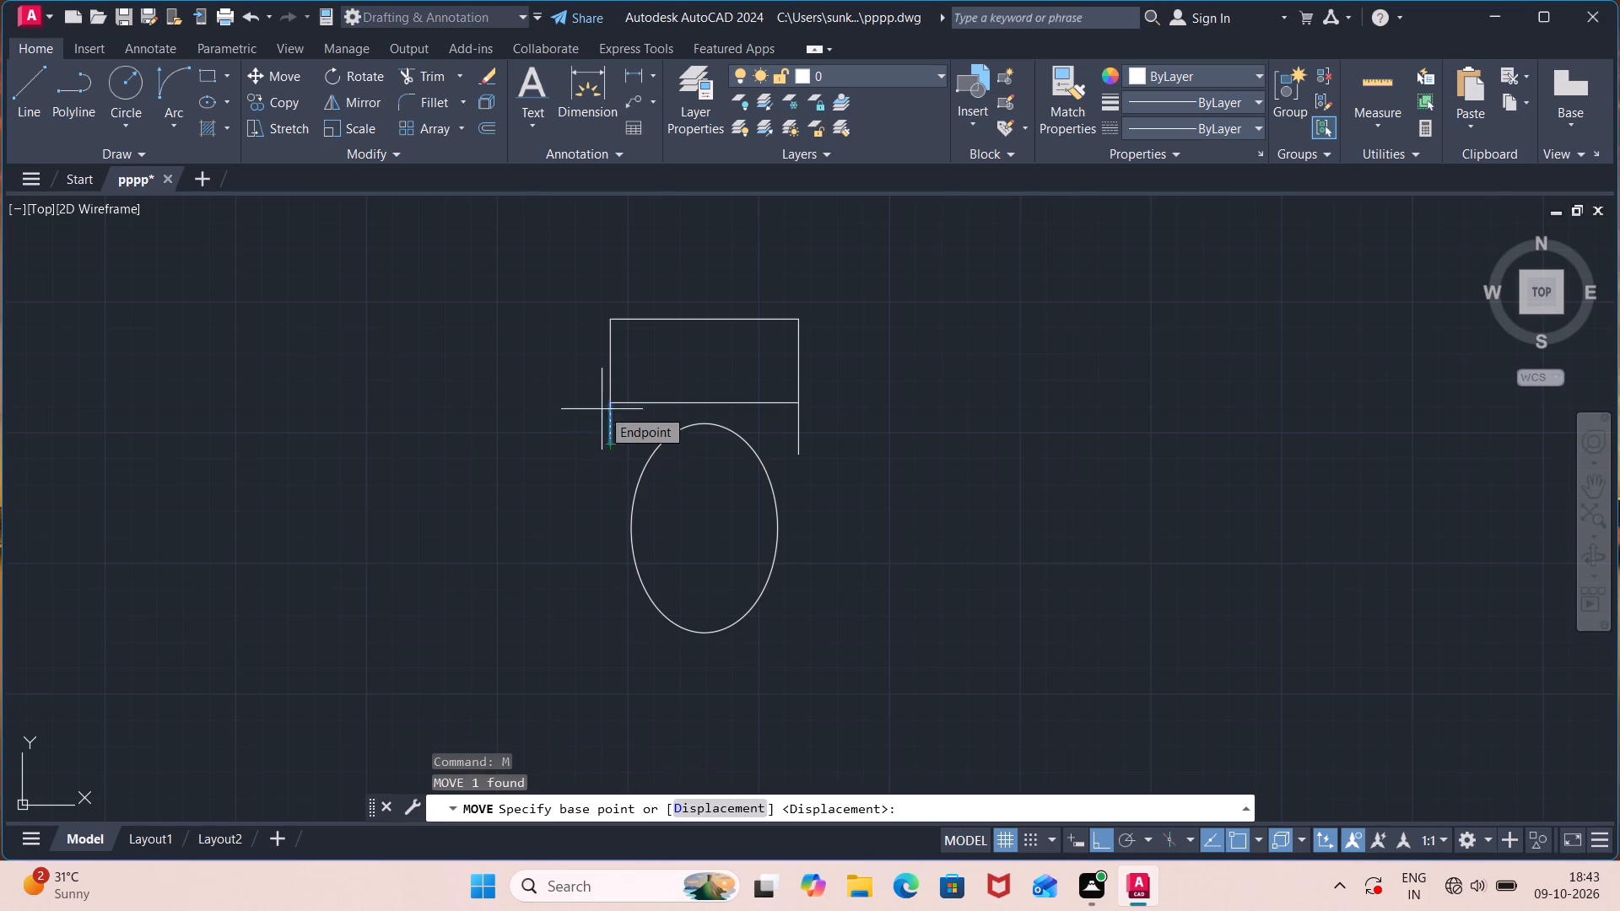
pyautogui.click(613, 403)
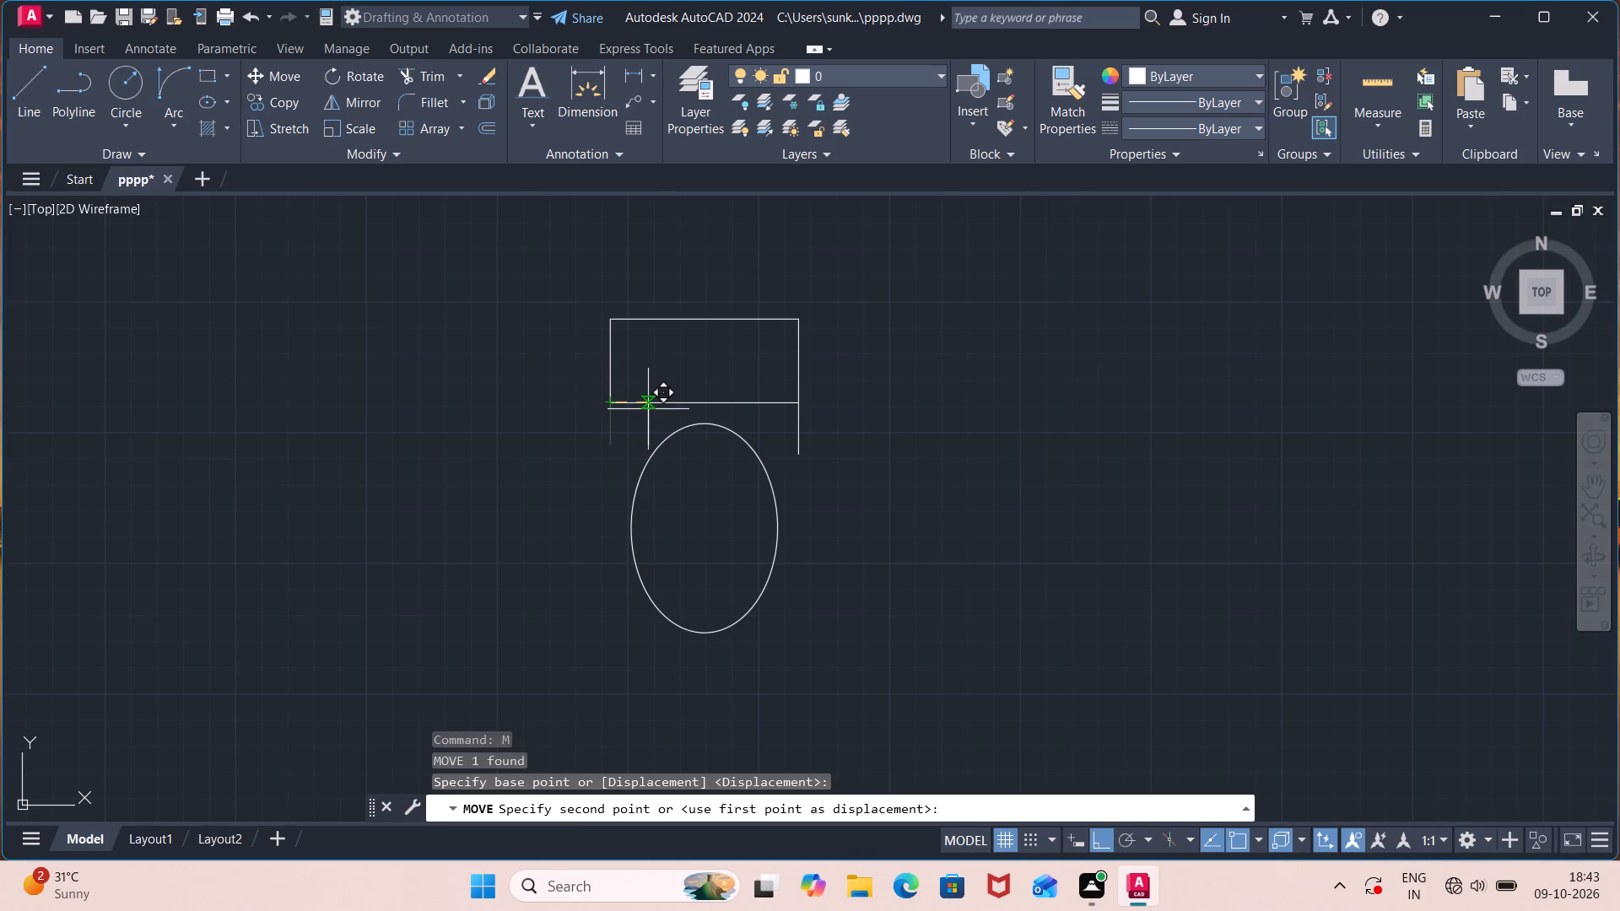
pyautogui.press('3')
pyautogui.hotkey('shift', '"')
pyautogui.press('Return')
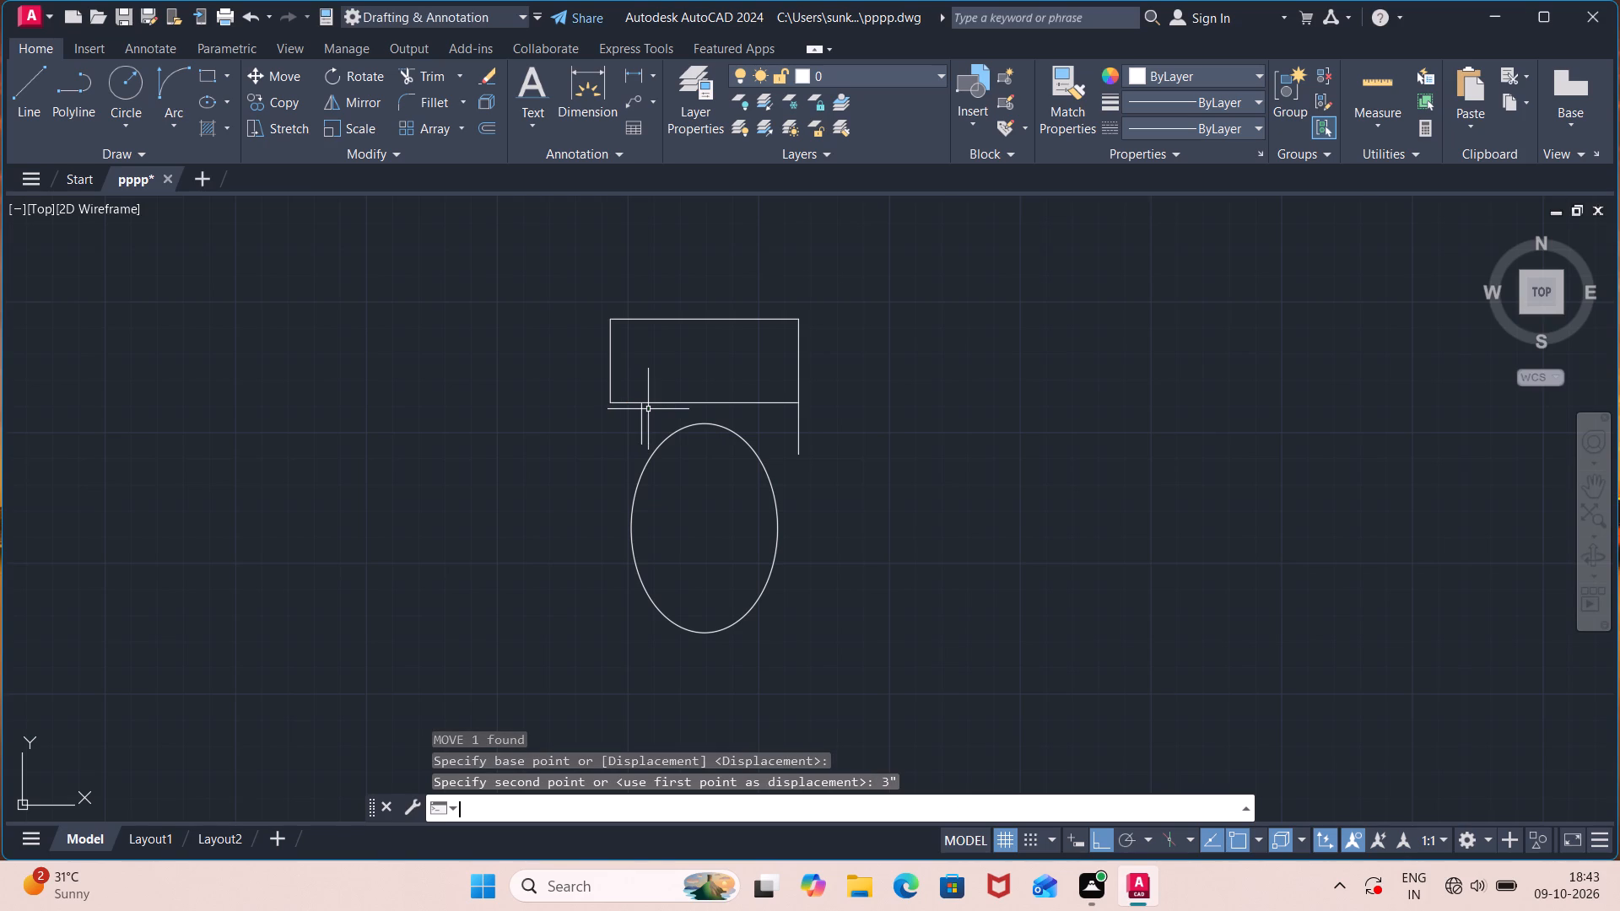
# Move the short east line 3" west along the rectangle's lower edge.
pyautogui.click(800, 438)
pyautogui.press('m')
pyautogui.press('Return')
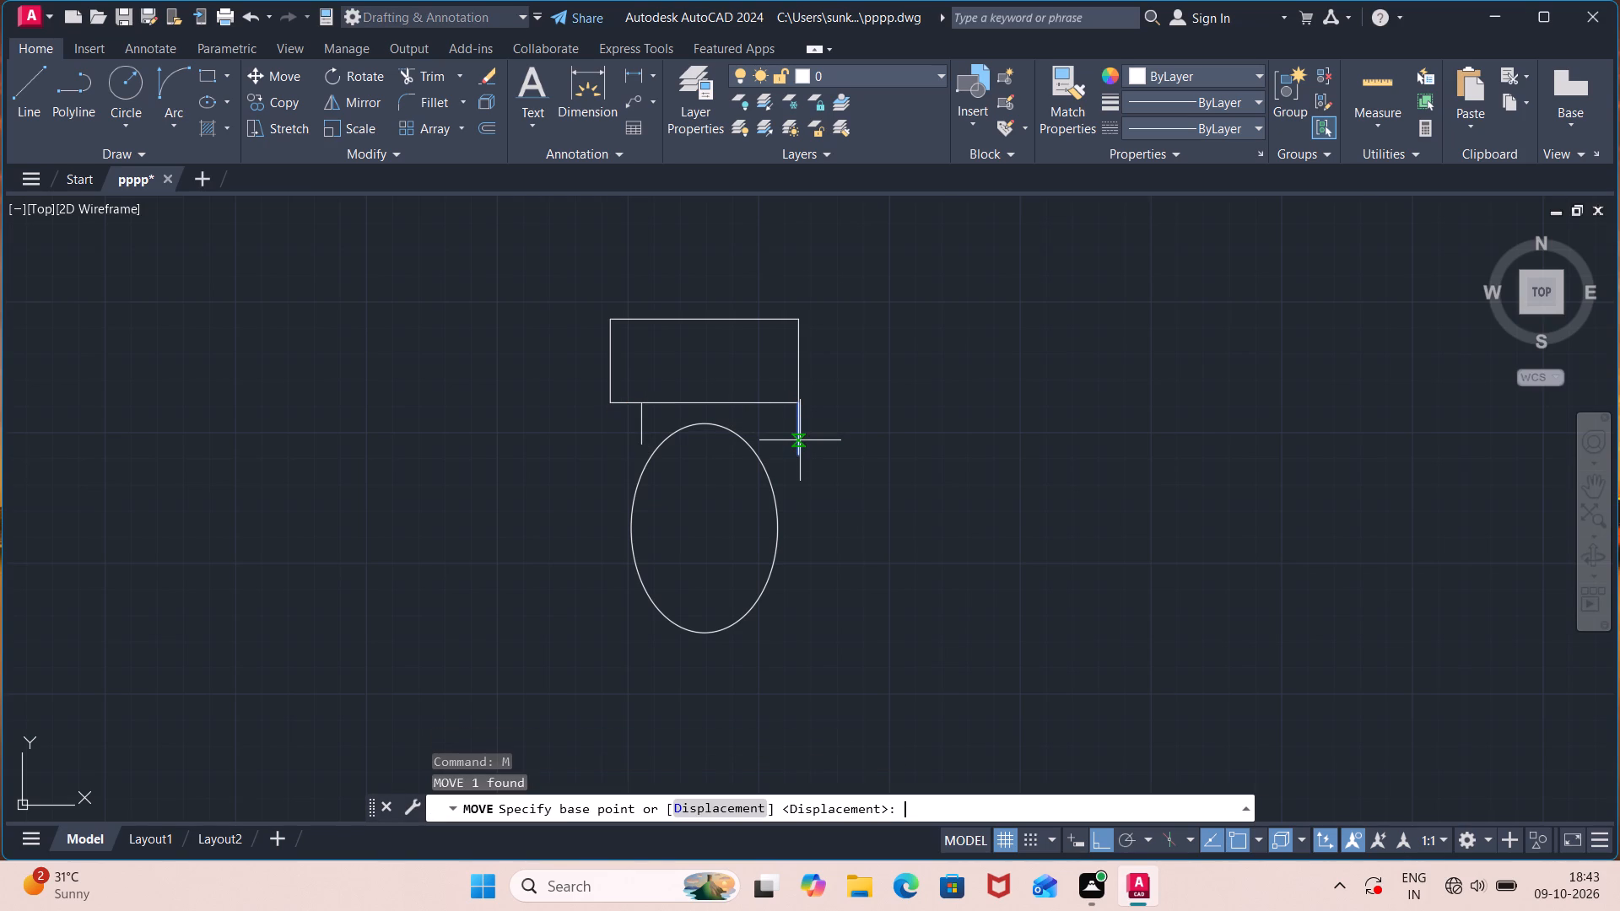
pyautogui.click(797, 403)
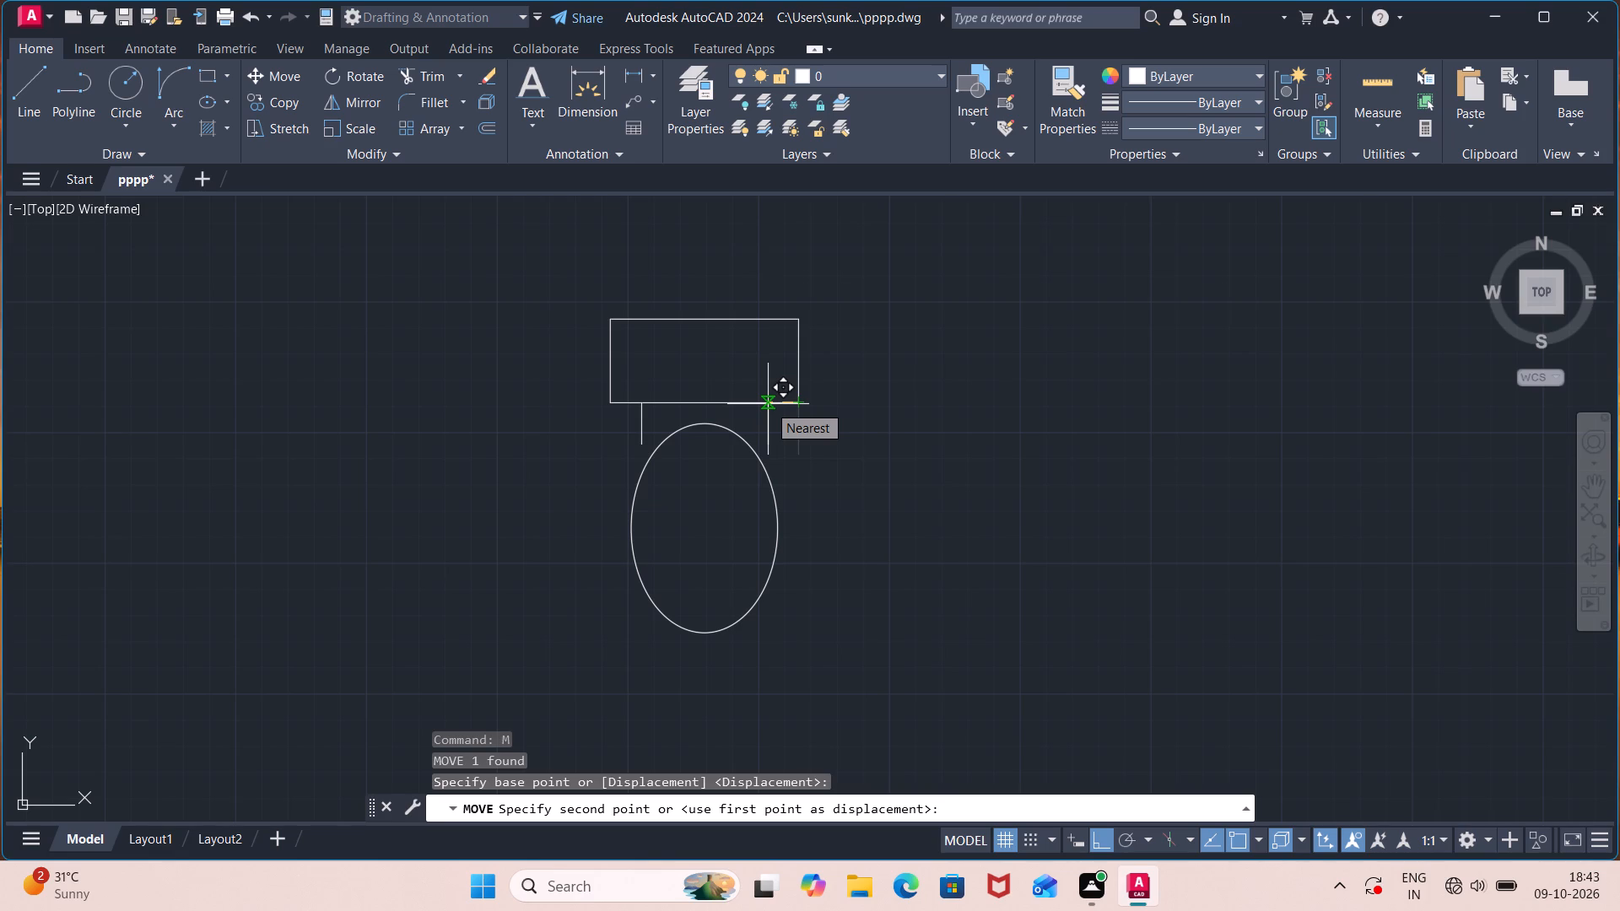
pyautogui.write('3"')
pyautogui.press('Return')
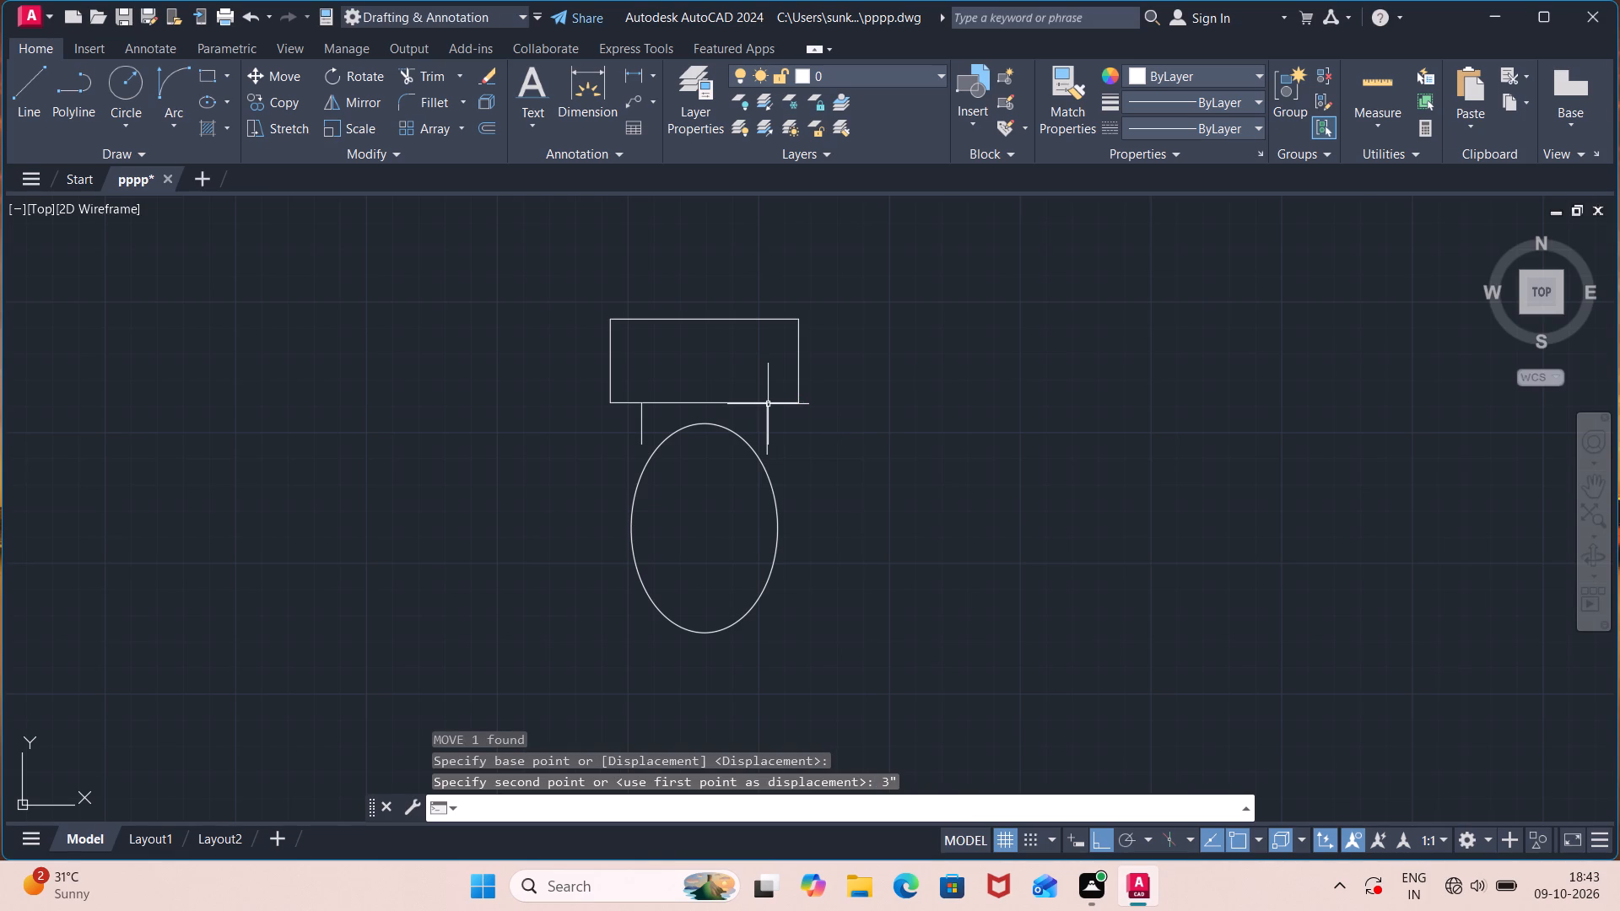
# Stretch the lower ends of both short lines onto the east and west sides of the ellipse.
pyautogui.click(767, 445)
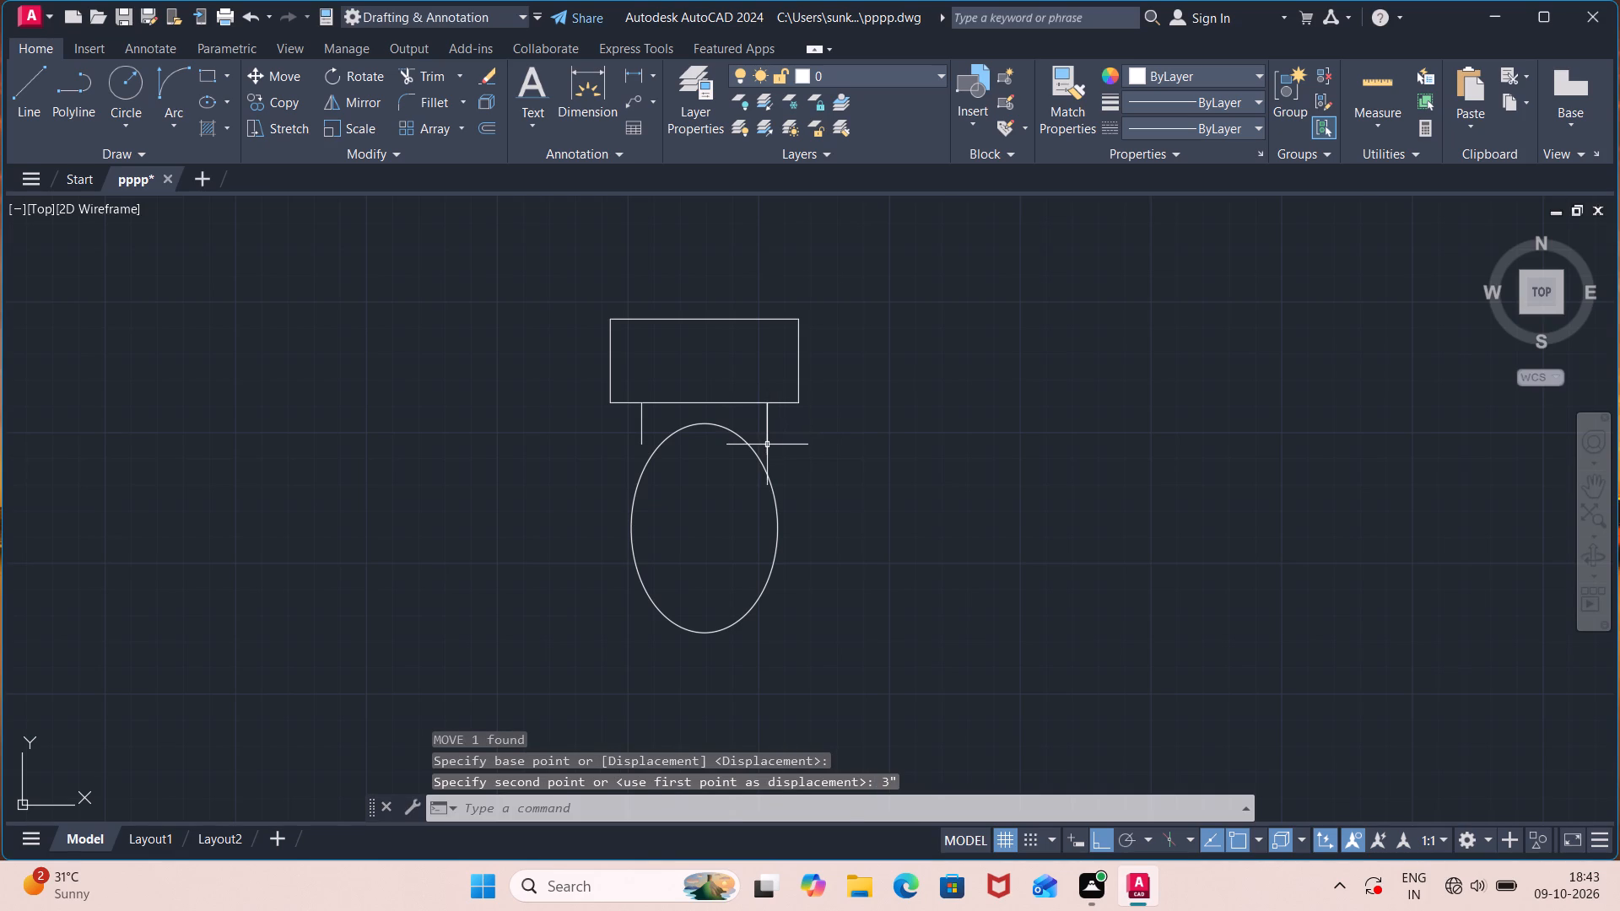
pyautogui.click(768, 453)
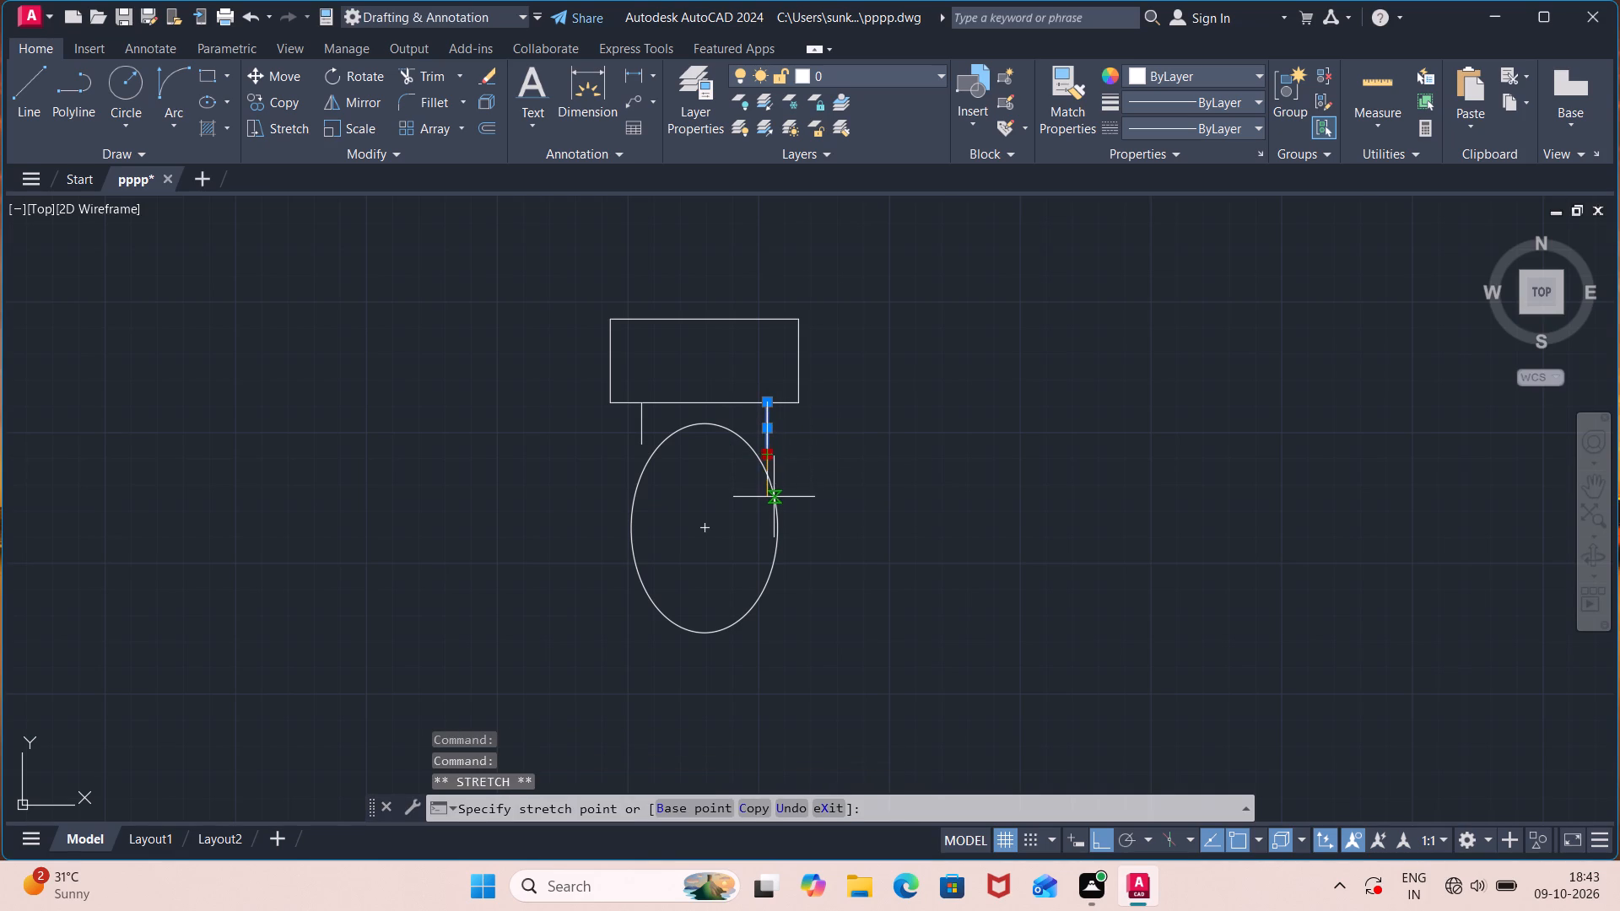
pyautogui.click(775, 505)
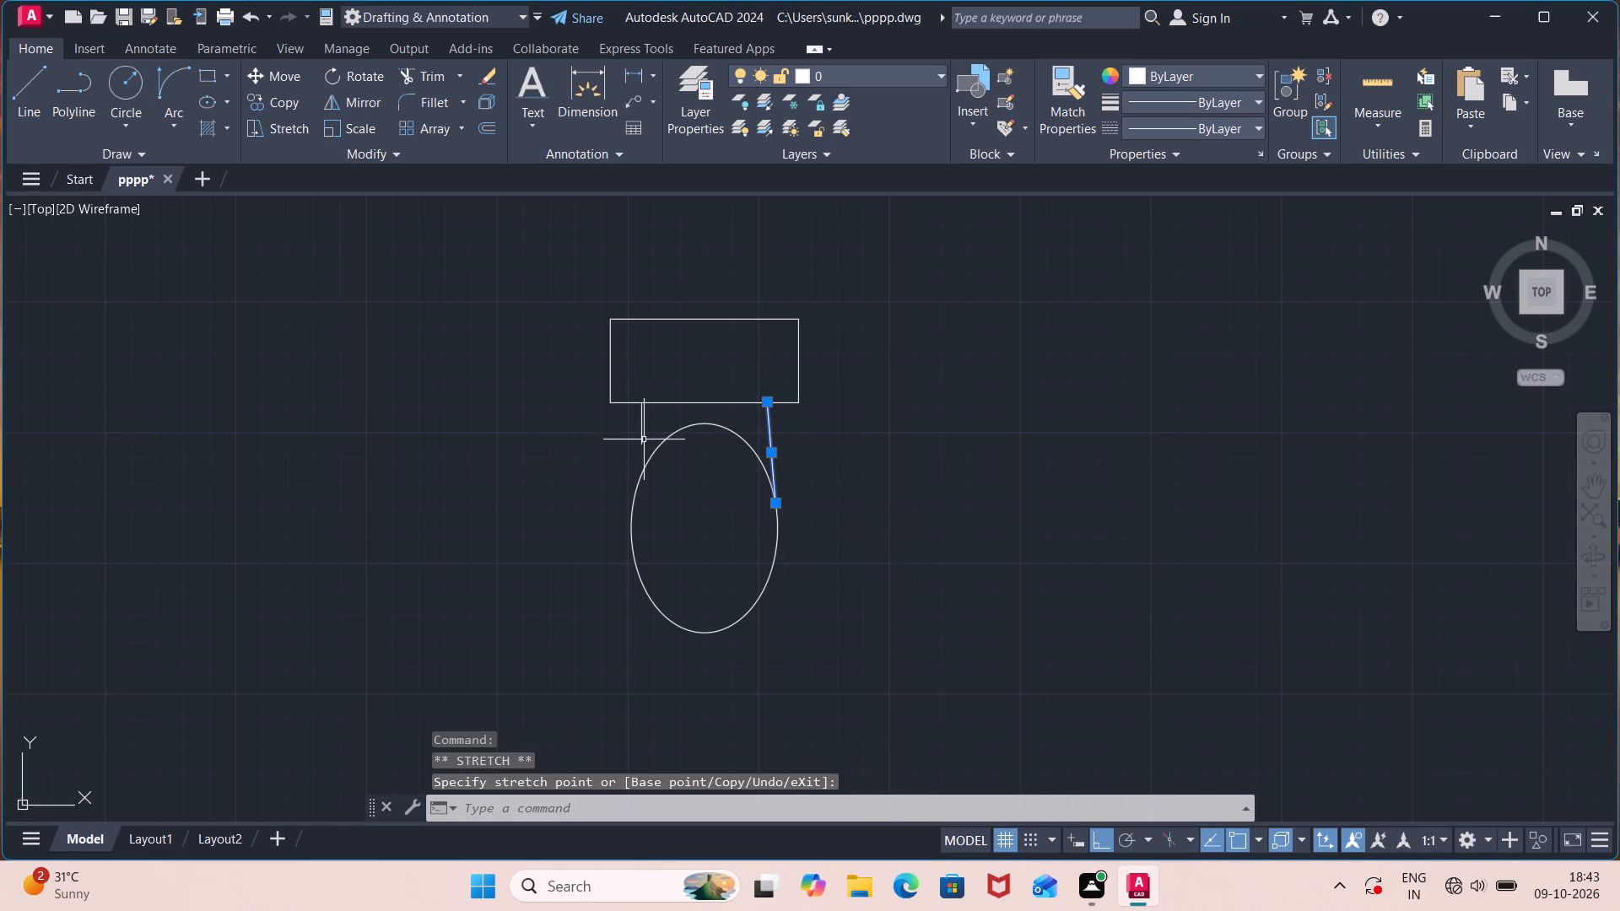
pyautogui.click(641, 438)
pyautogui.click(641, 443)
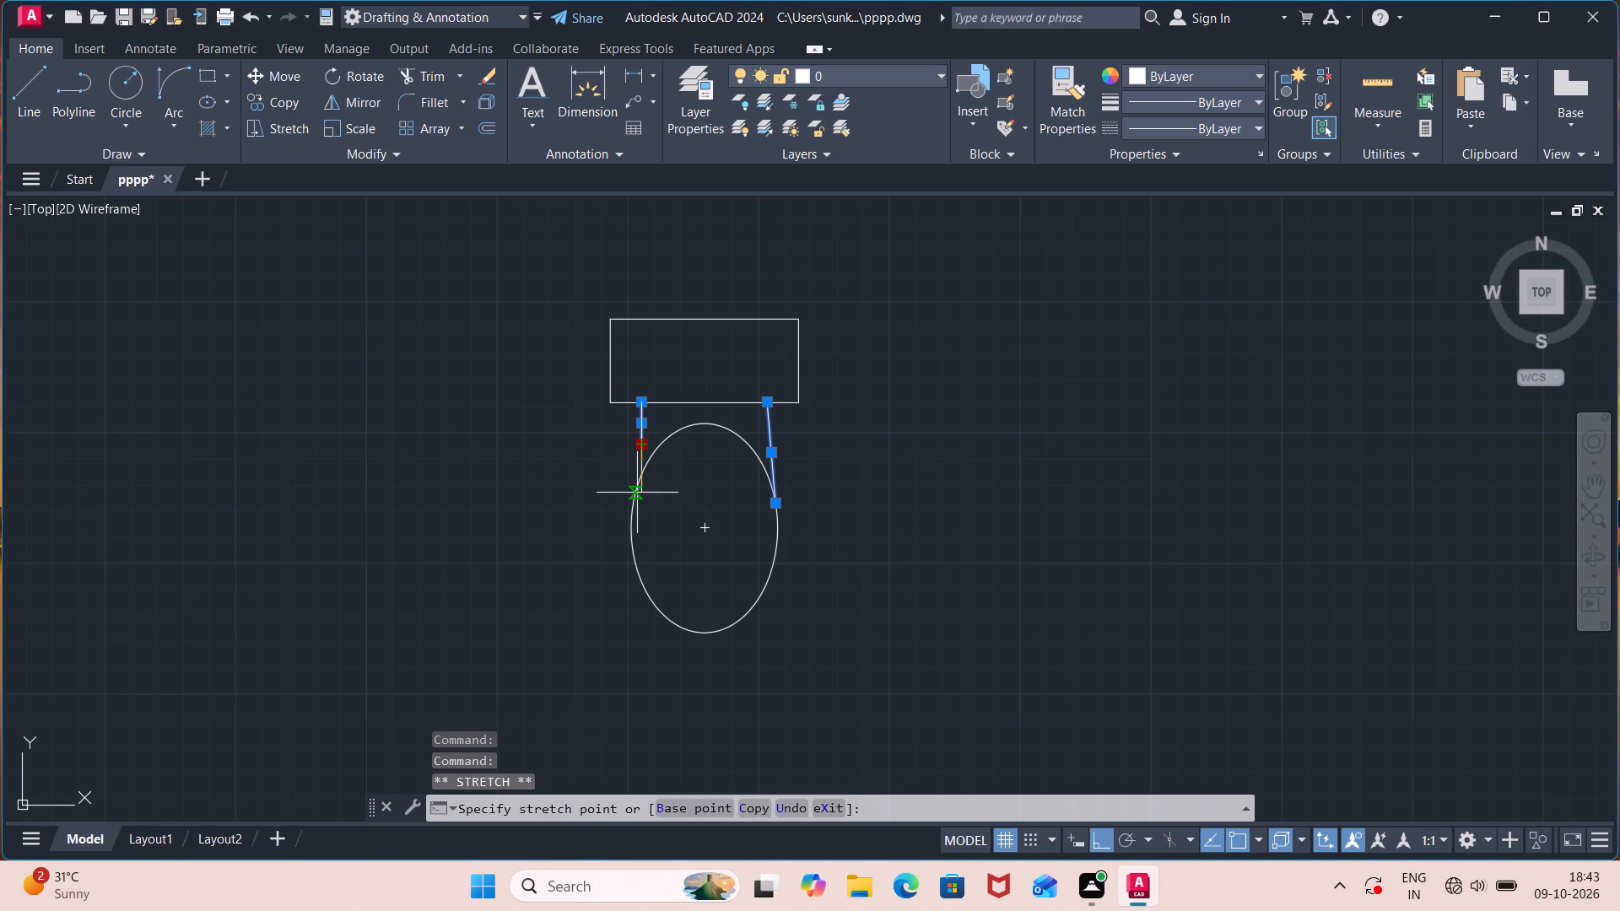
pyautogui.click(633, 512)
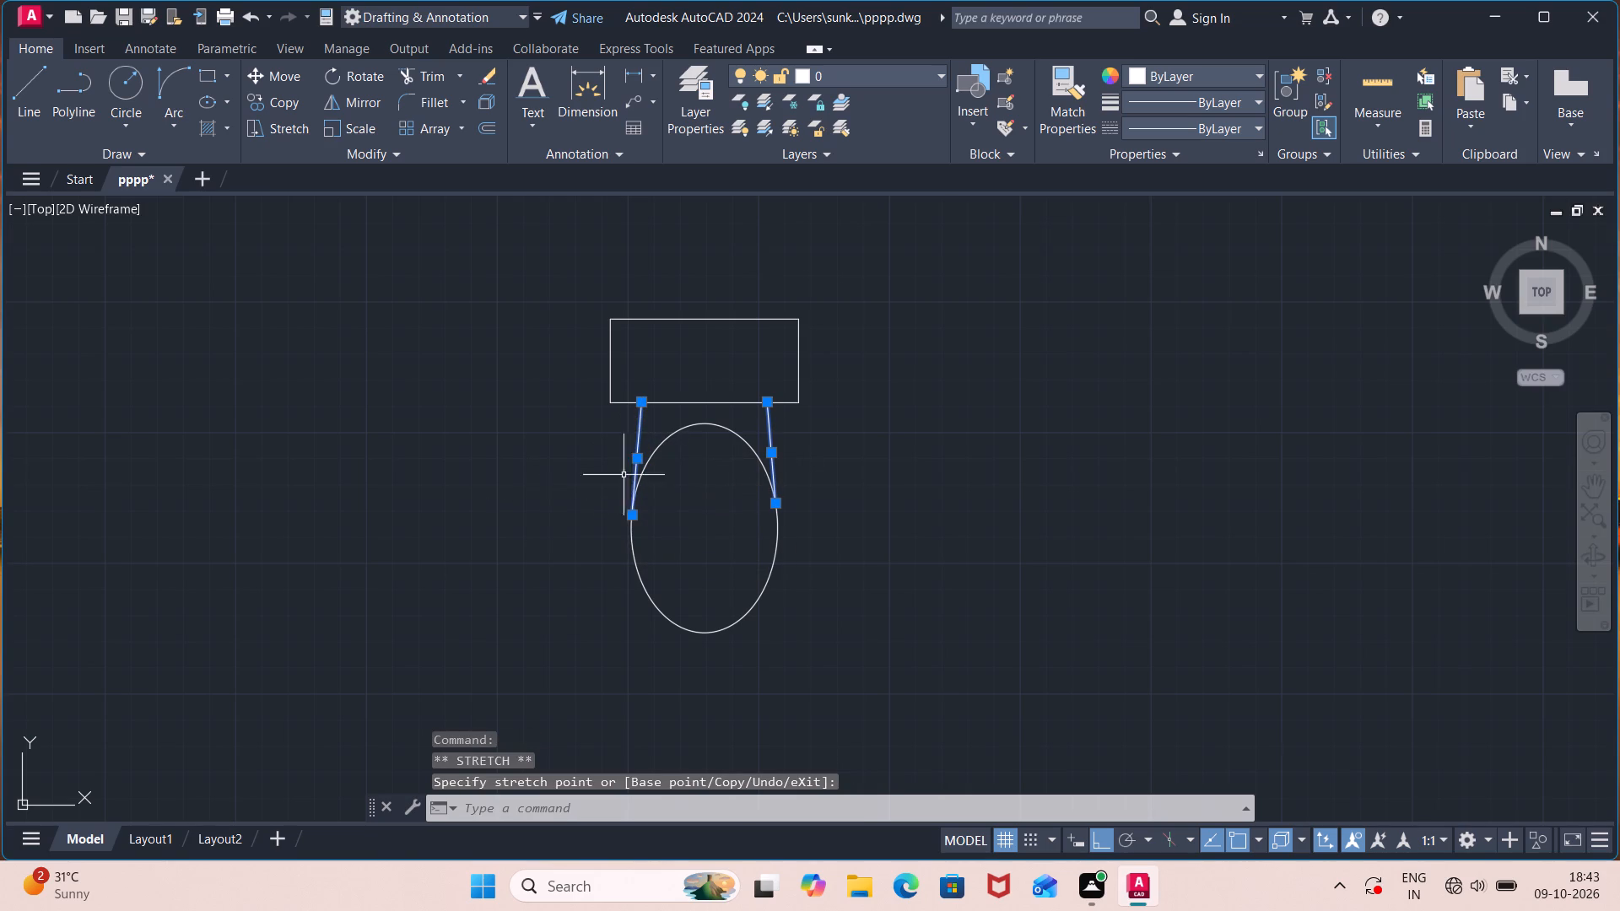
pyautogui.press('Escape')
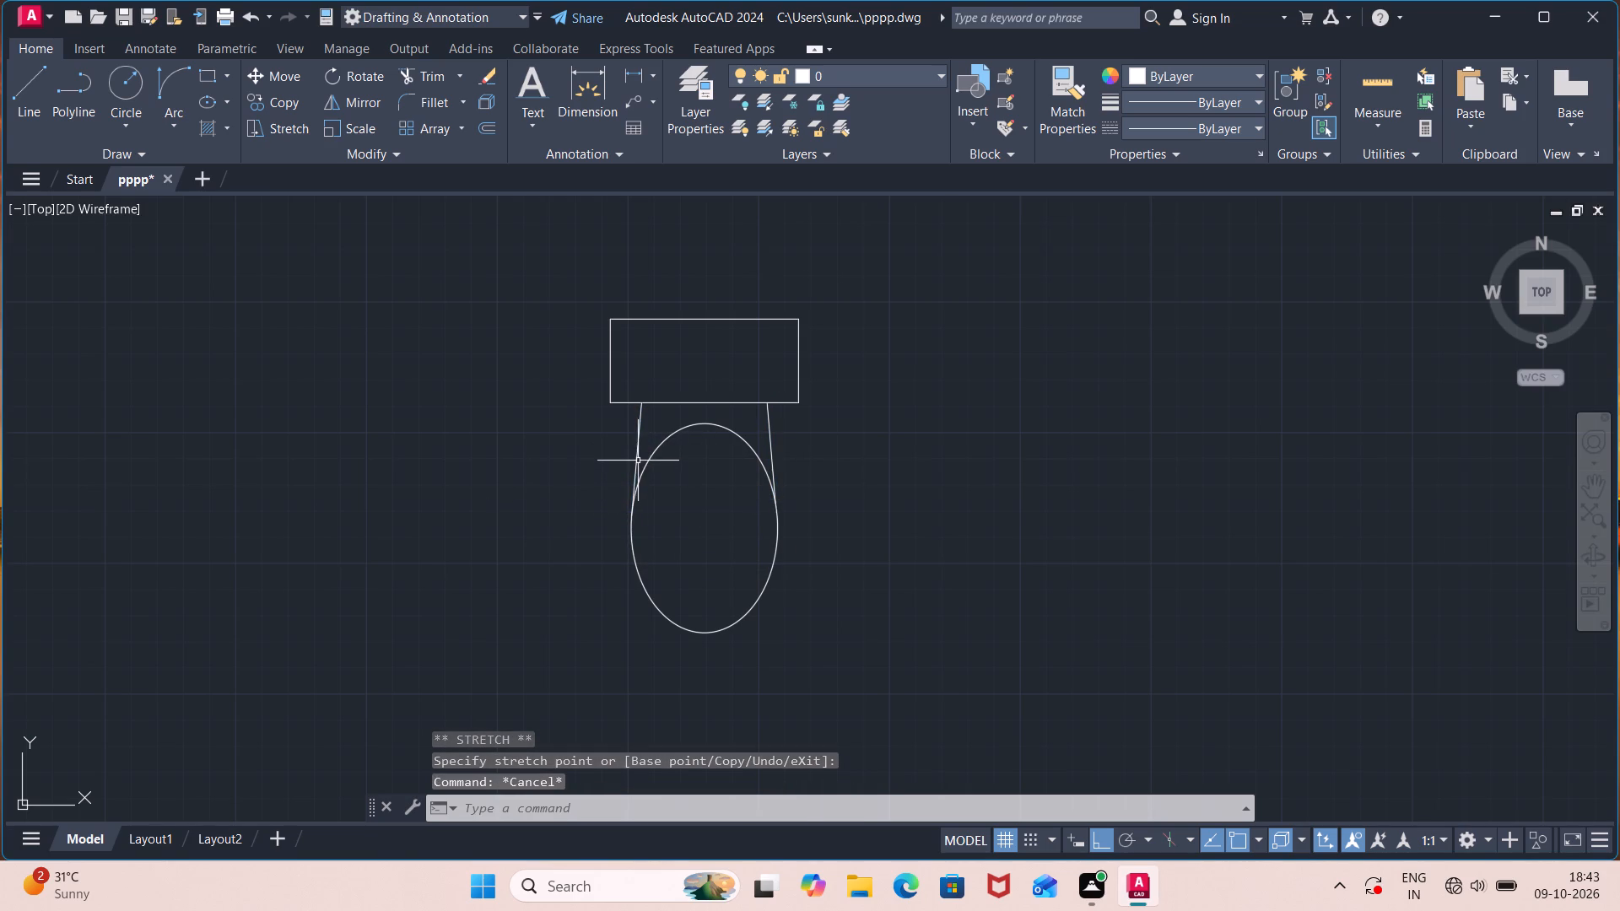
# Fillet the rectangle's two upper corners with a 2" radius.
pyautogui.press('f')
pyautogui.press('Return')
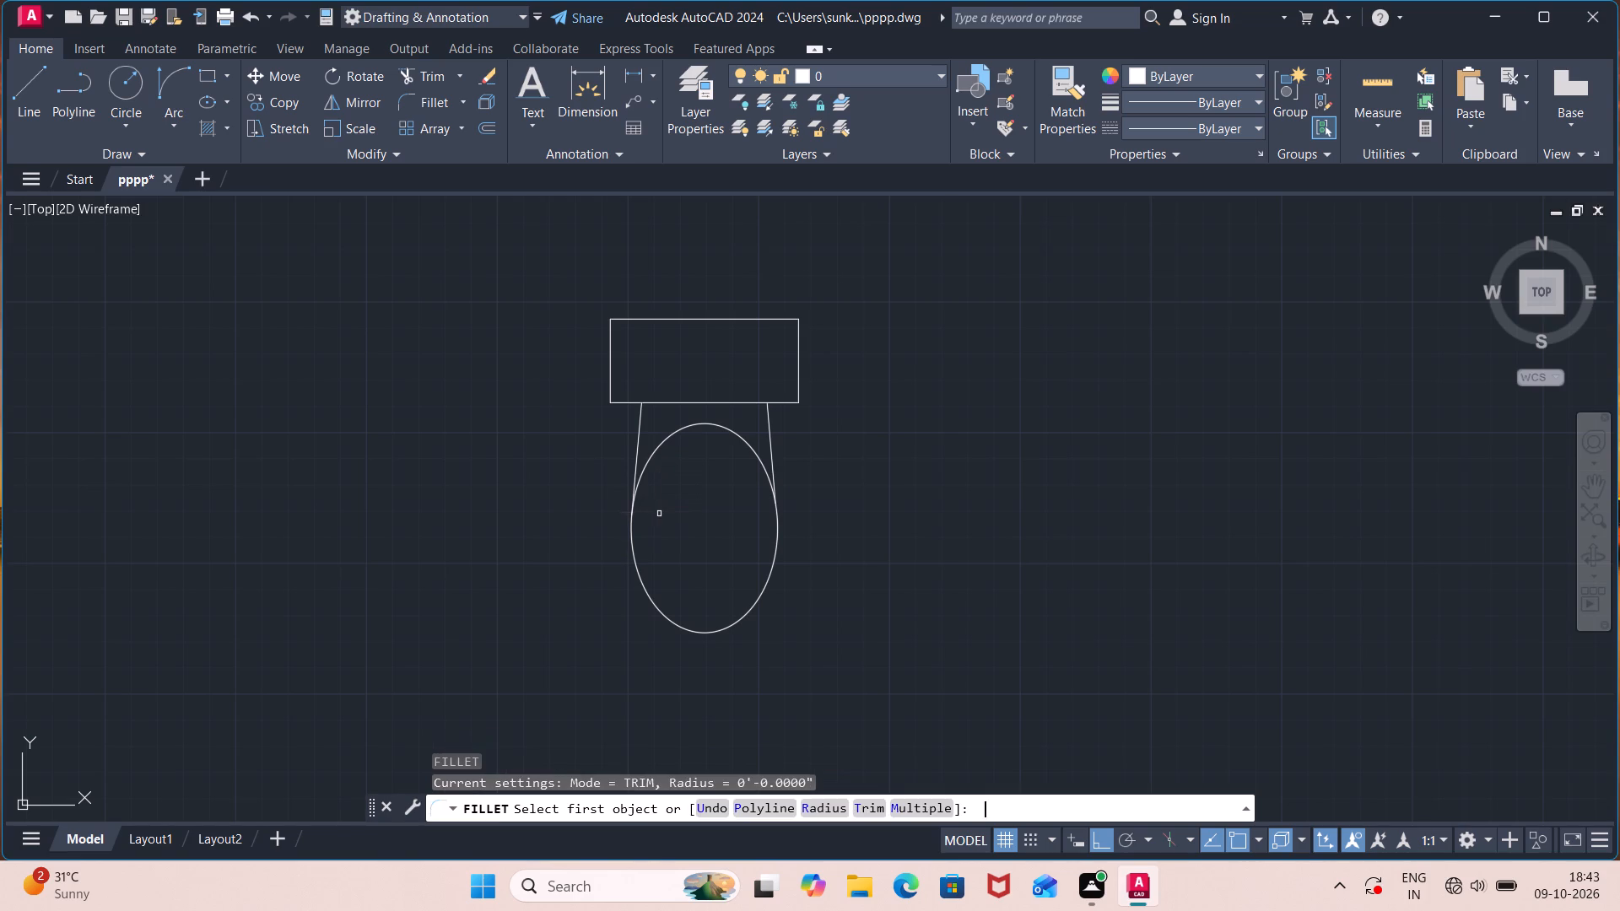
pyautogui.press('r')
pyautogui.press('Return')
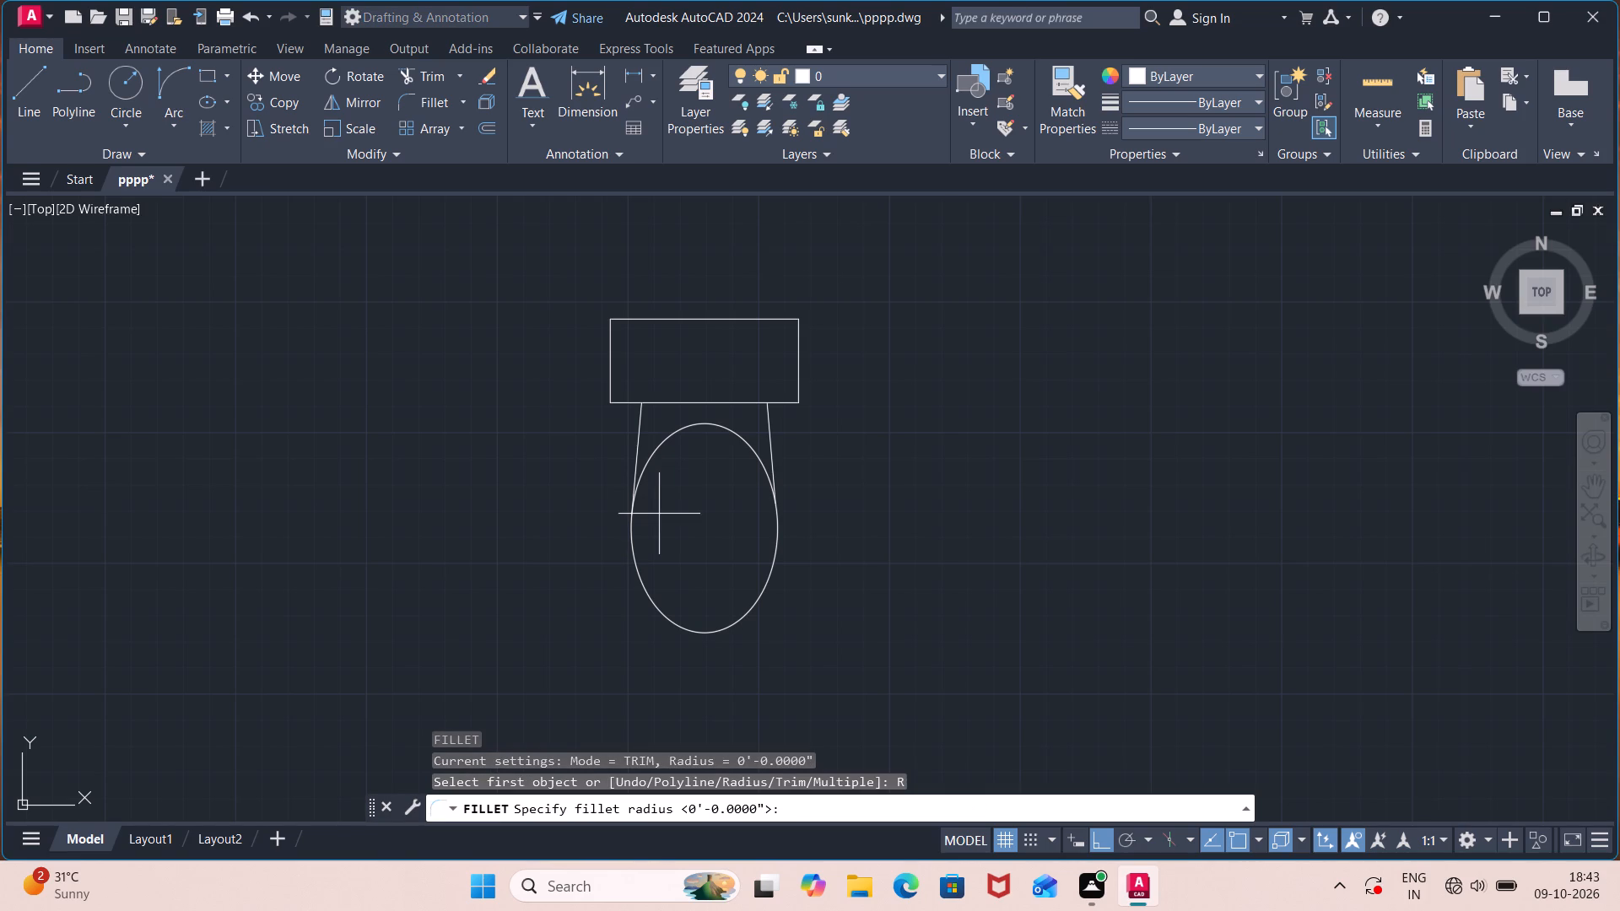
pyautogui.write('2"')
pyautogui.press('Return')
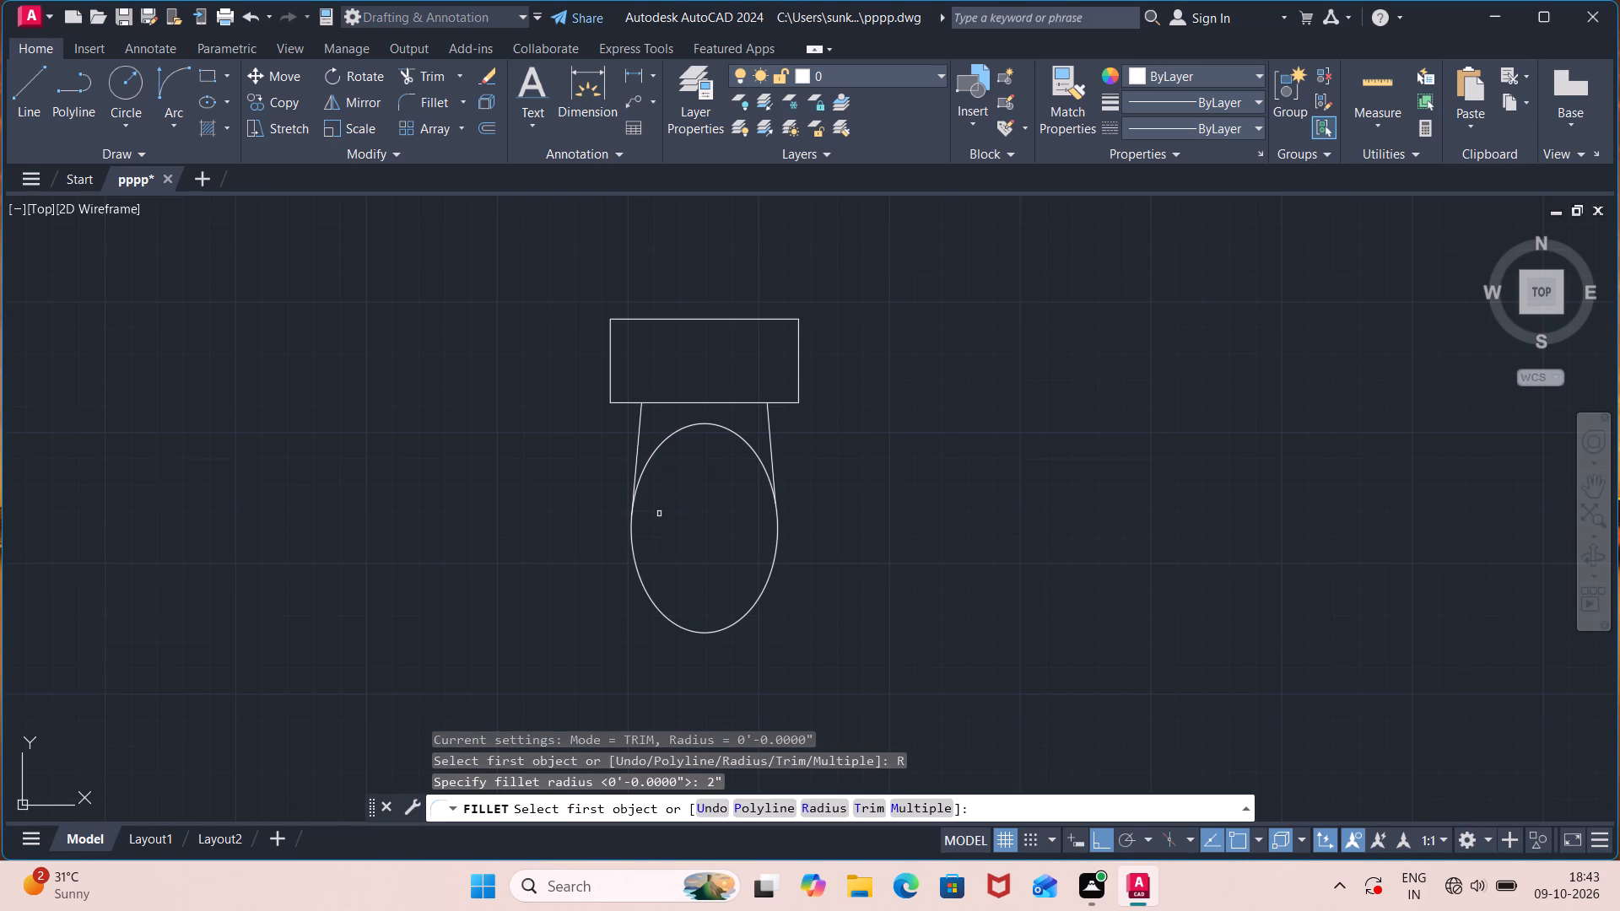
pyautogui.click(631, 316)
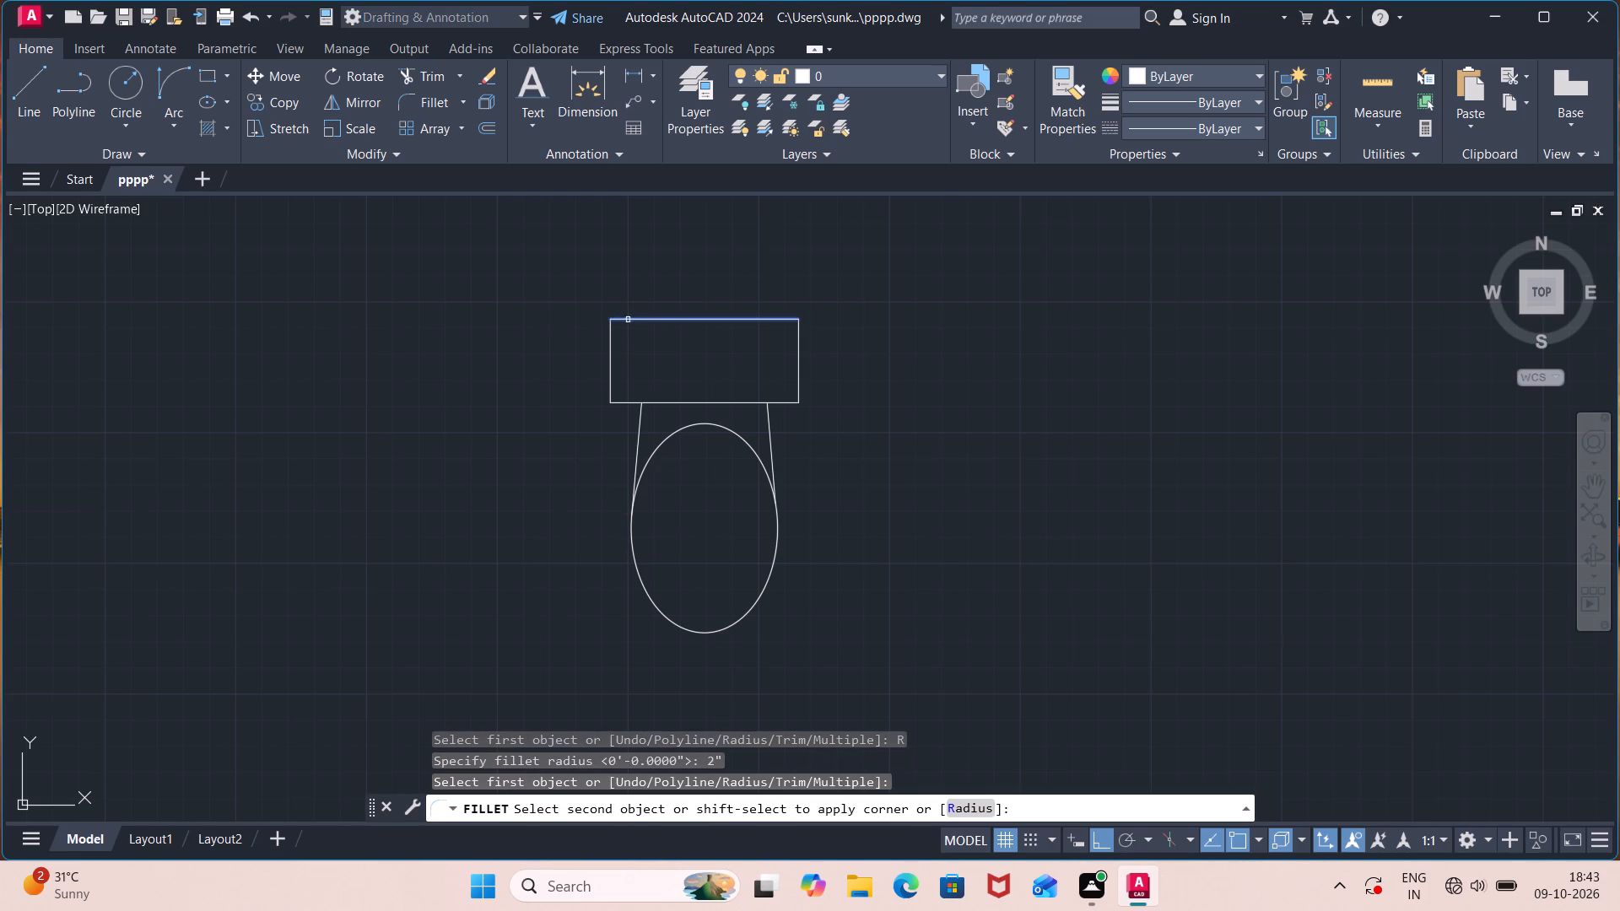
pyautogui.click(610, 348)
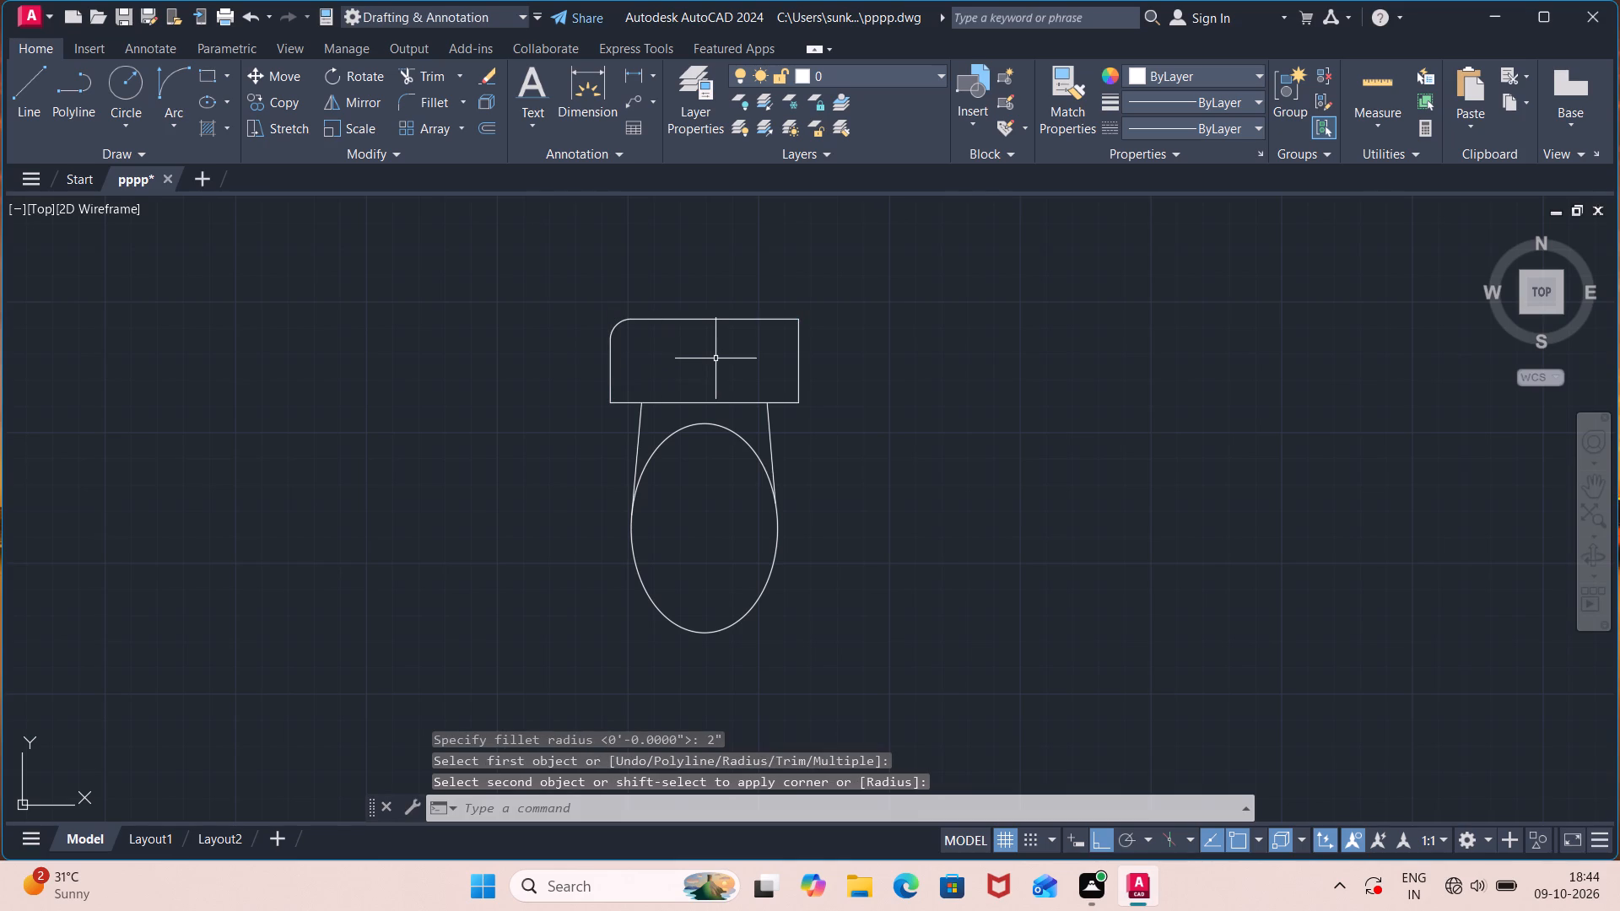
pyautogui.press('space')
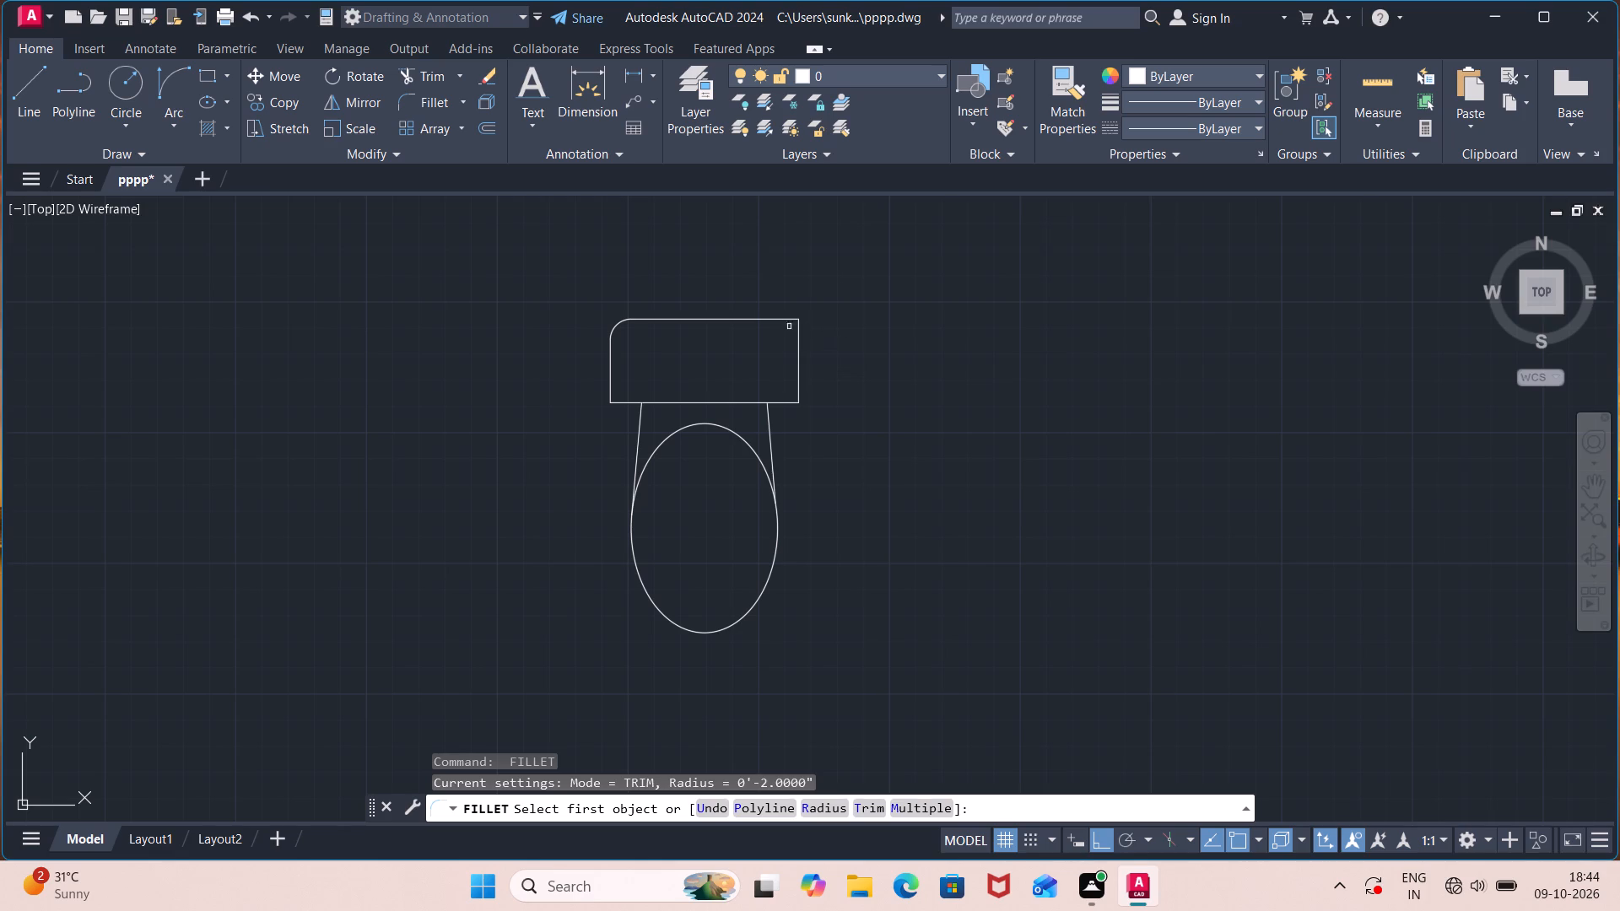
pyautogui.click(785, 319)
pyautogui.click(804, 339)
pyautogui.click(800, 345)
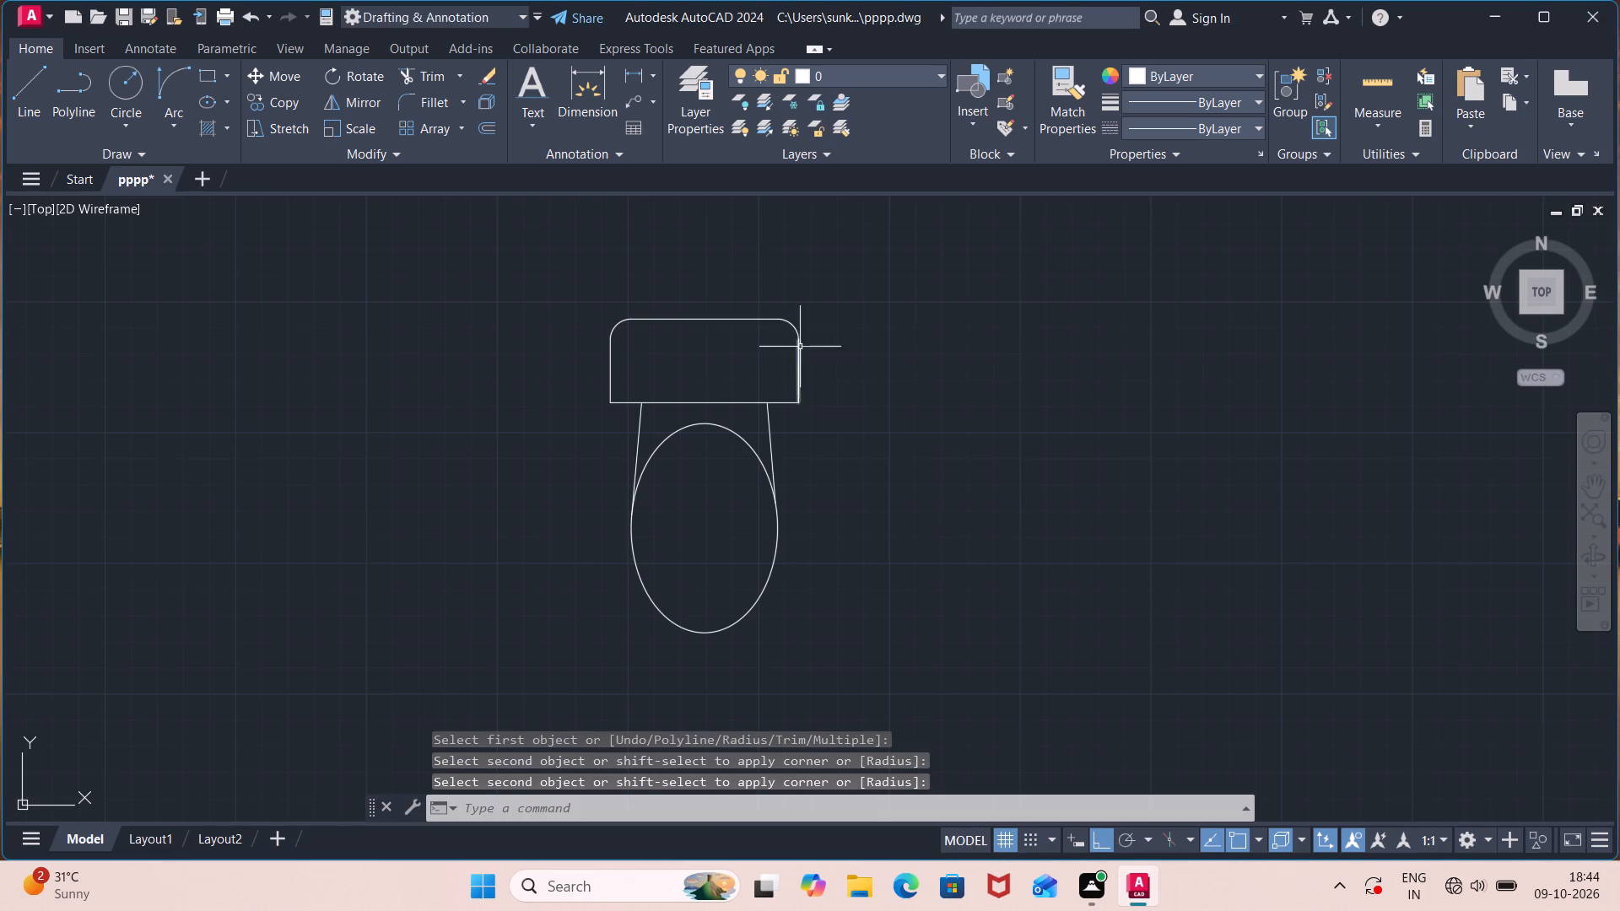
# Fillet the toilet tank rectangle's two lower corners with a 2" radius.
pyautogui.press('space')
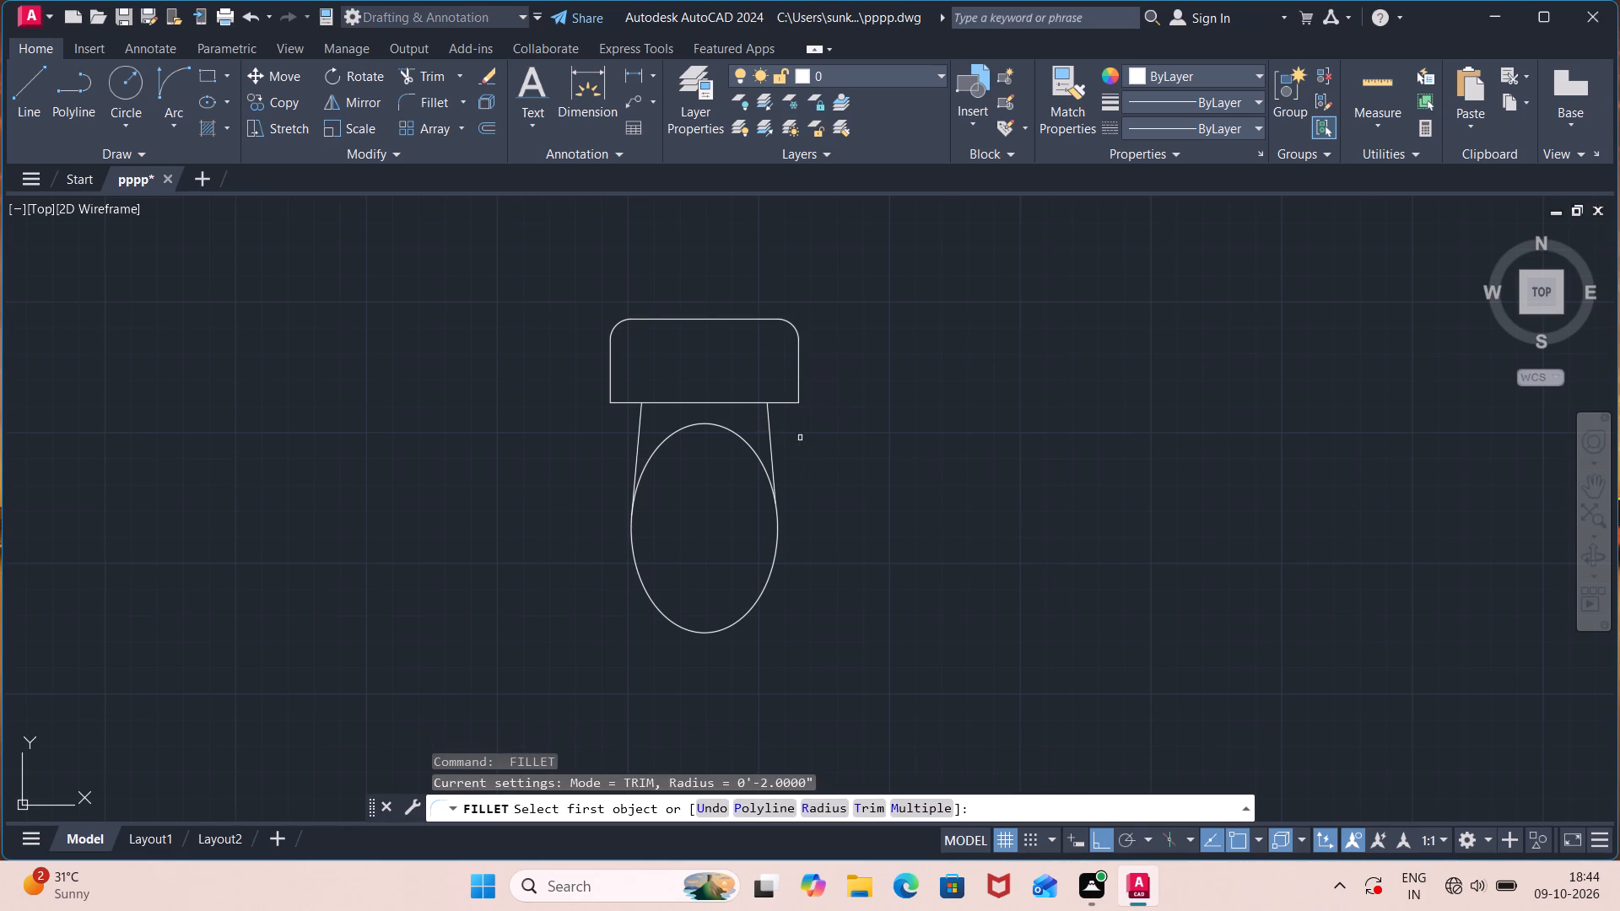
pyautogui.click(783, 404)
pyautogui.click(801, 391)
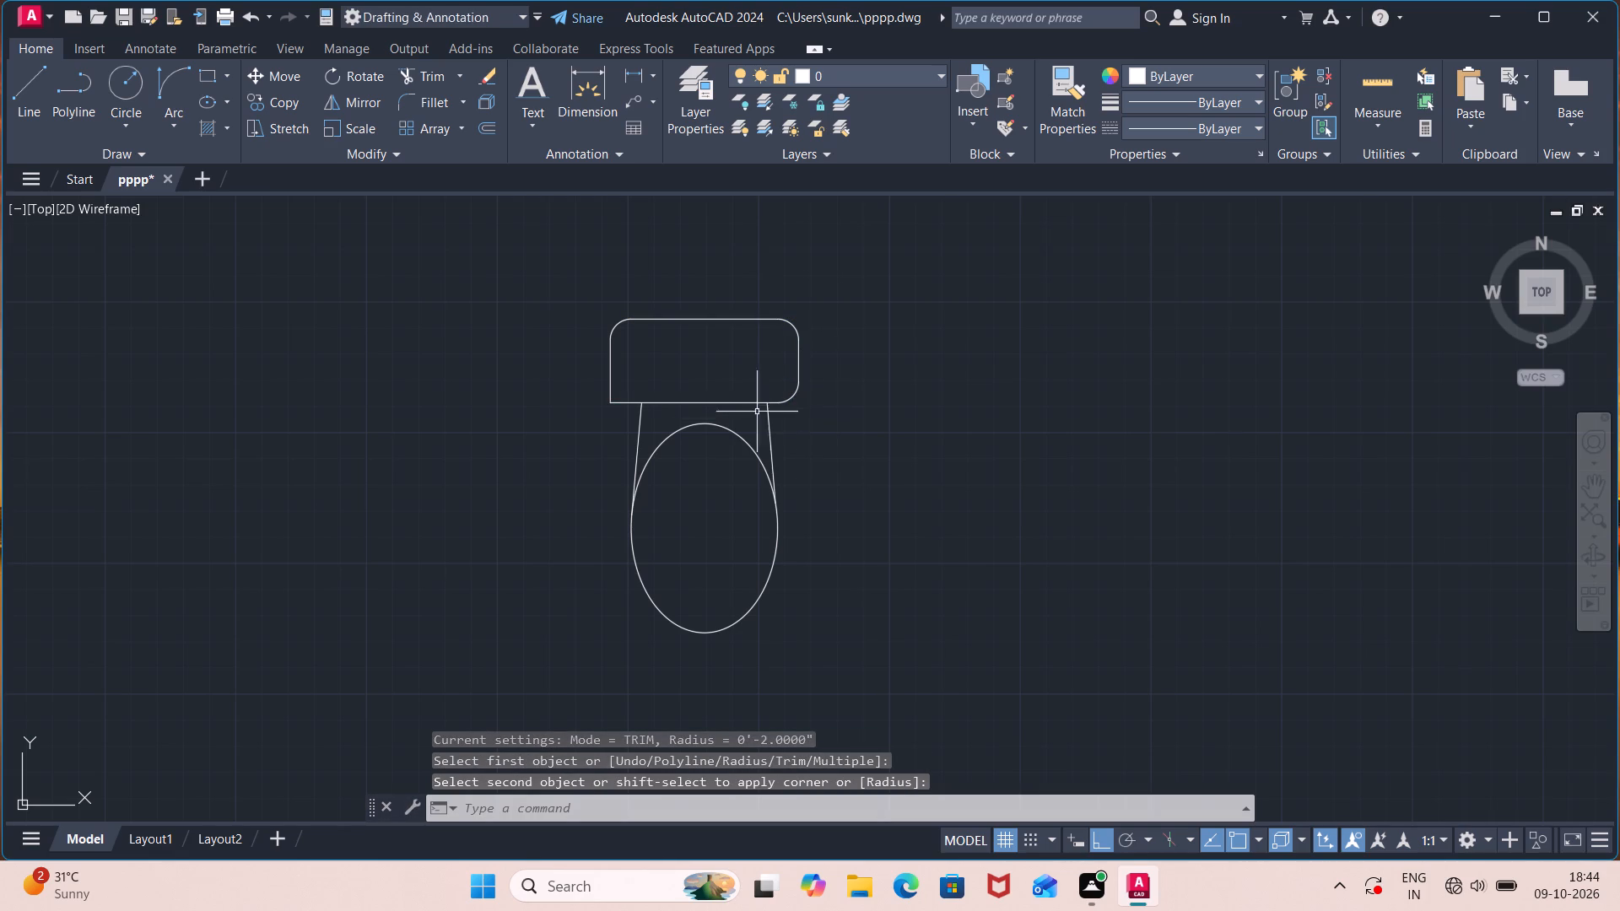
pyautogui.press('space')
pyautogui.click(609, 391)
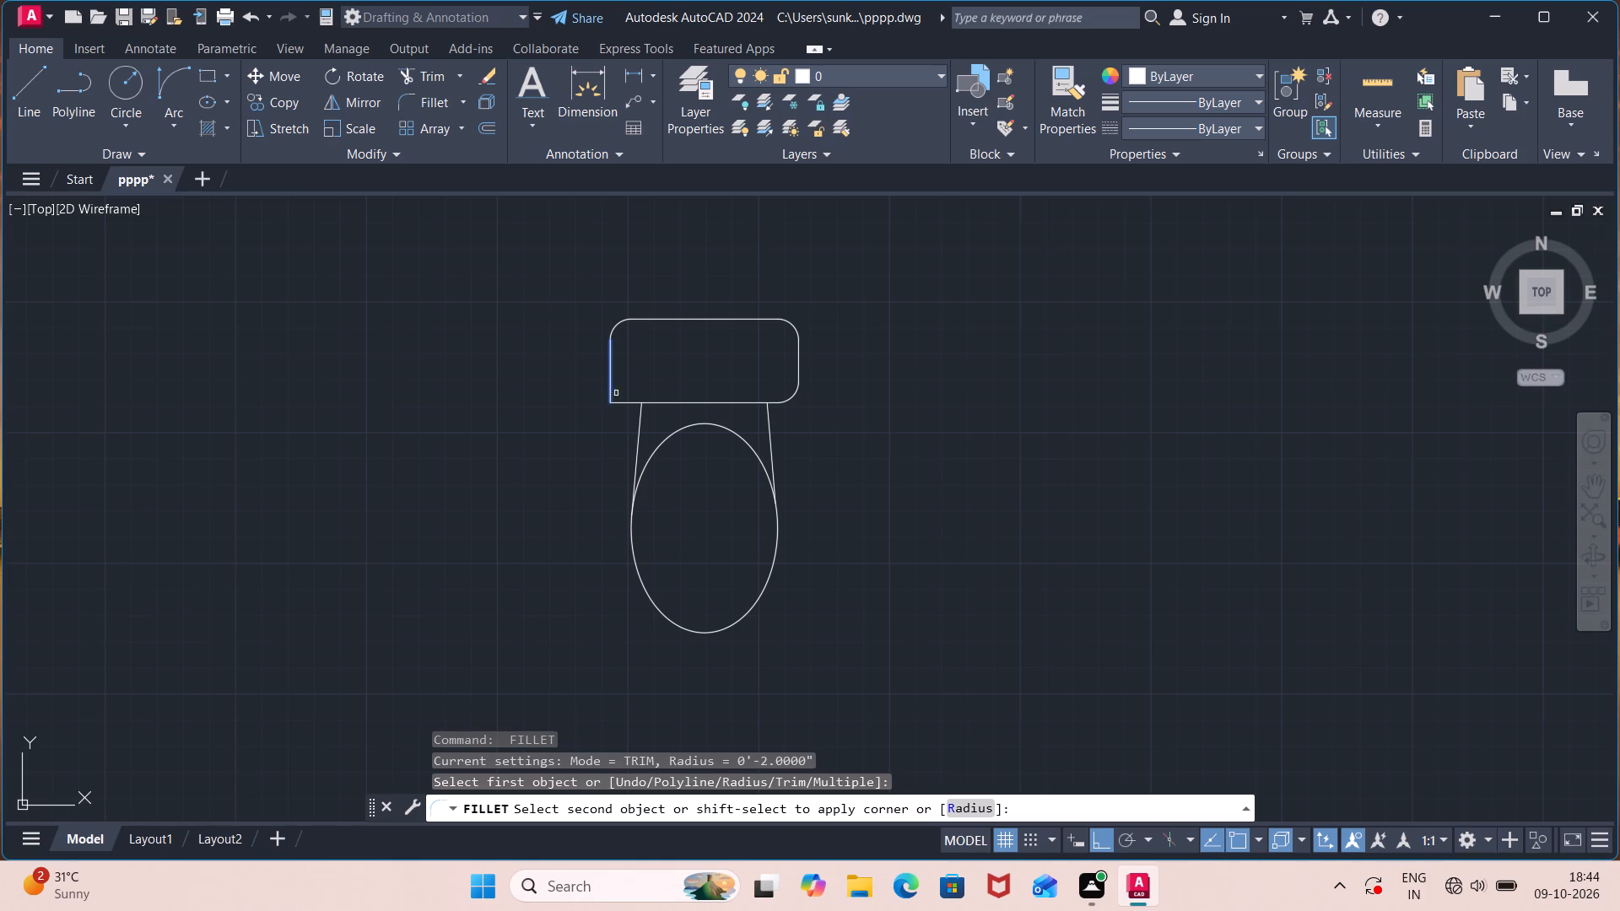
pyautogui.click(622, 403)
# Move the whole toilet symbol into the toilet room, above the TOILET label and just below the north window, with ortho off.
pyautogui.scroll(-1, 594, 454)
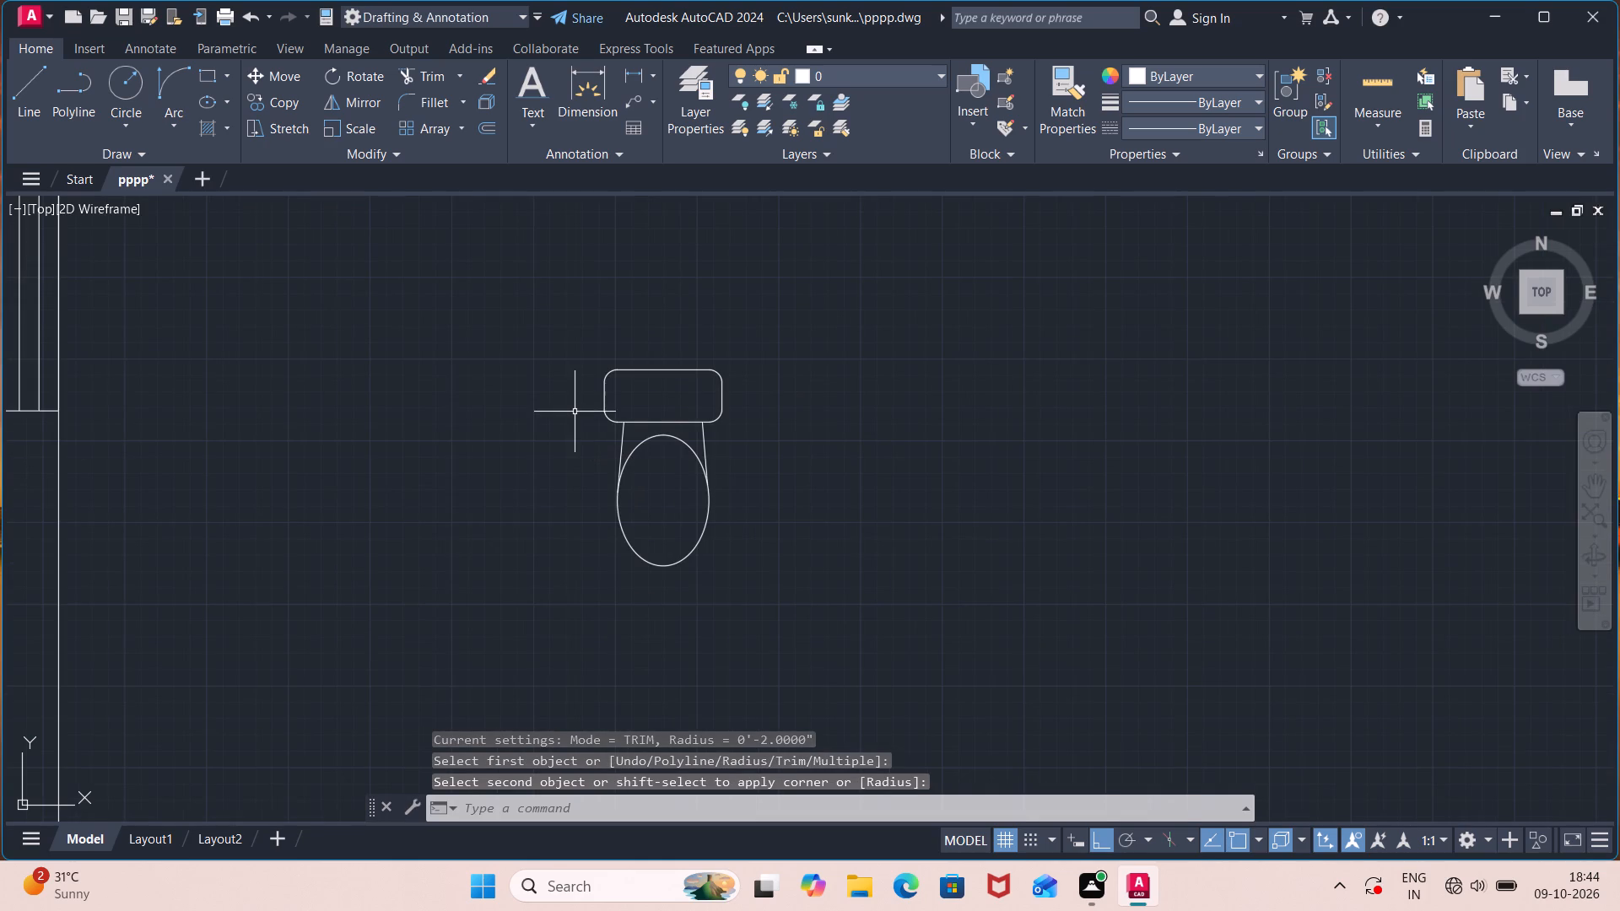
pyautogui.scroll(-1, 575, 411)
pyautogui.click(573, 352)
pyautogui.click(703, 544)
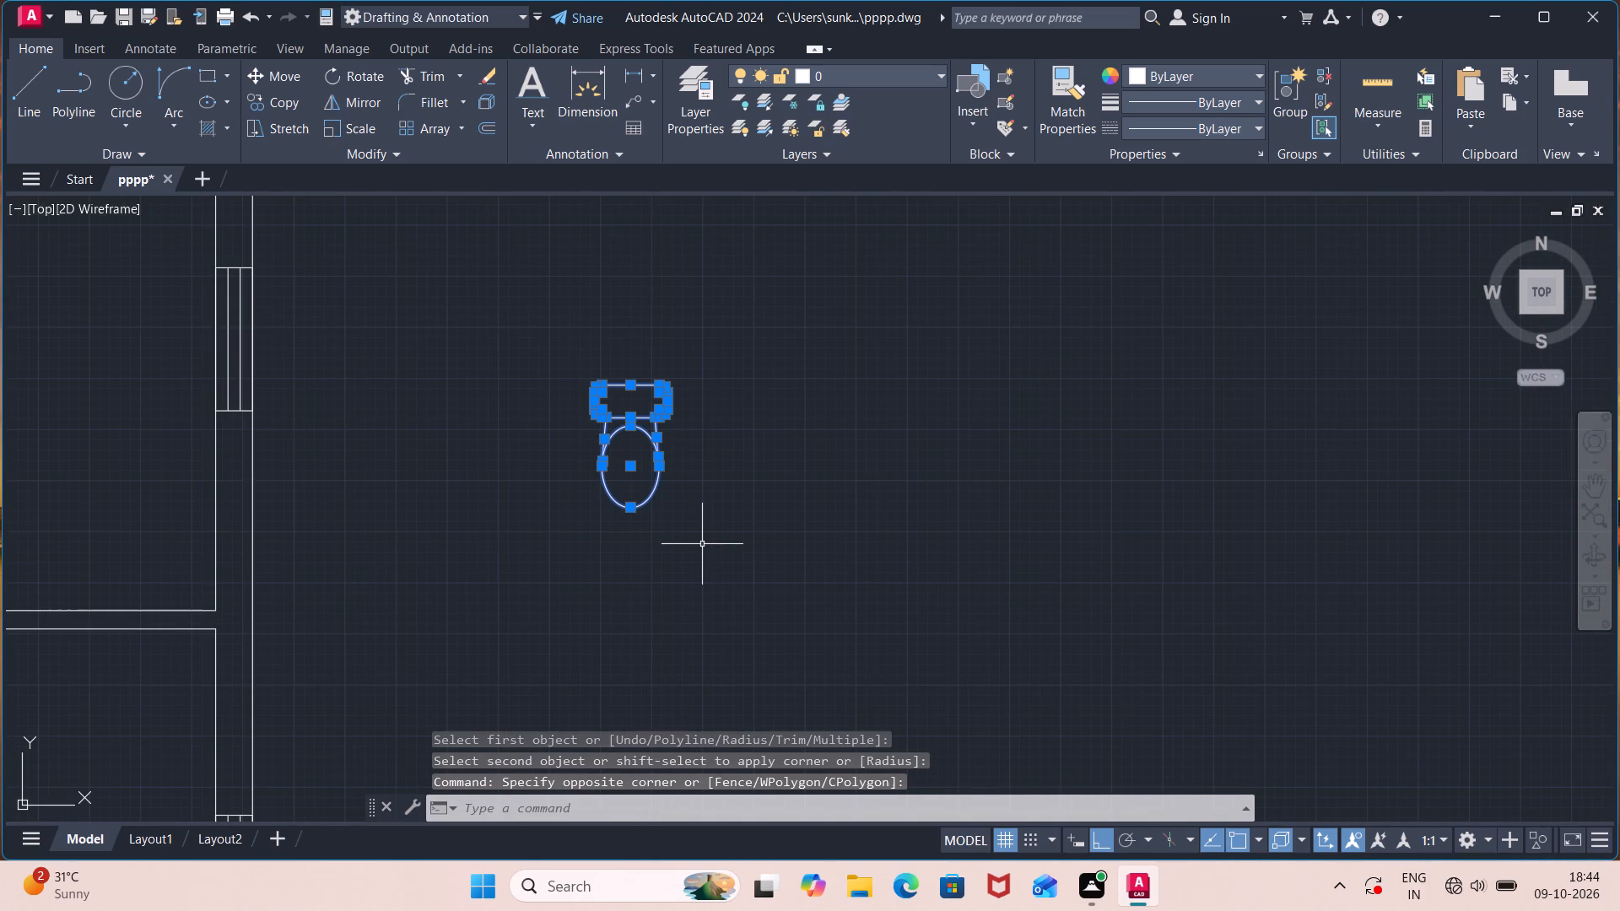
pyautogui.press('m')
pyautogui.press('Return')
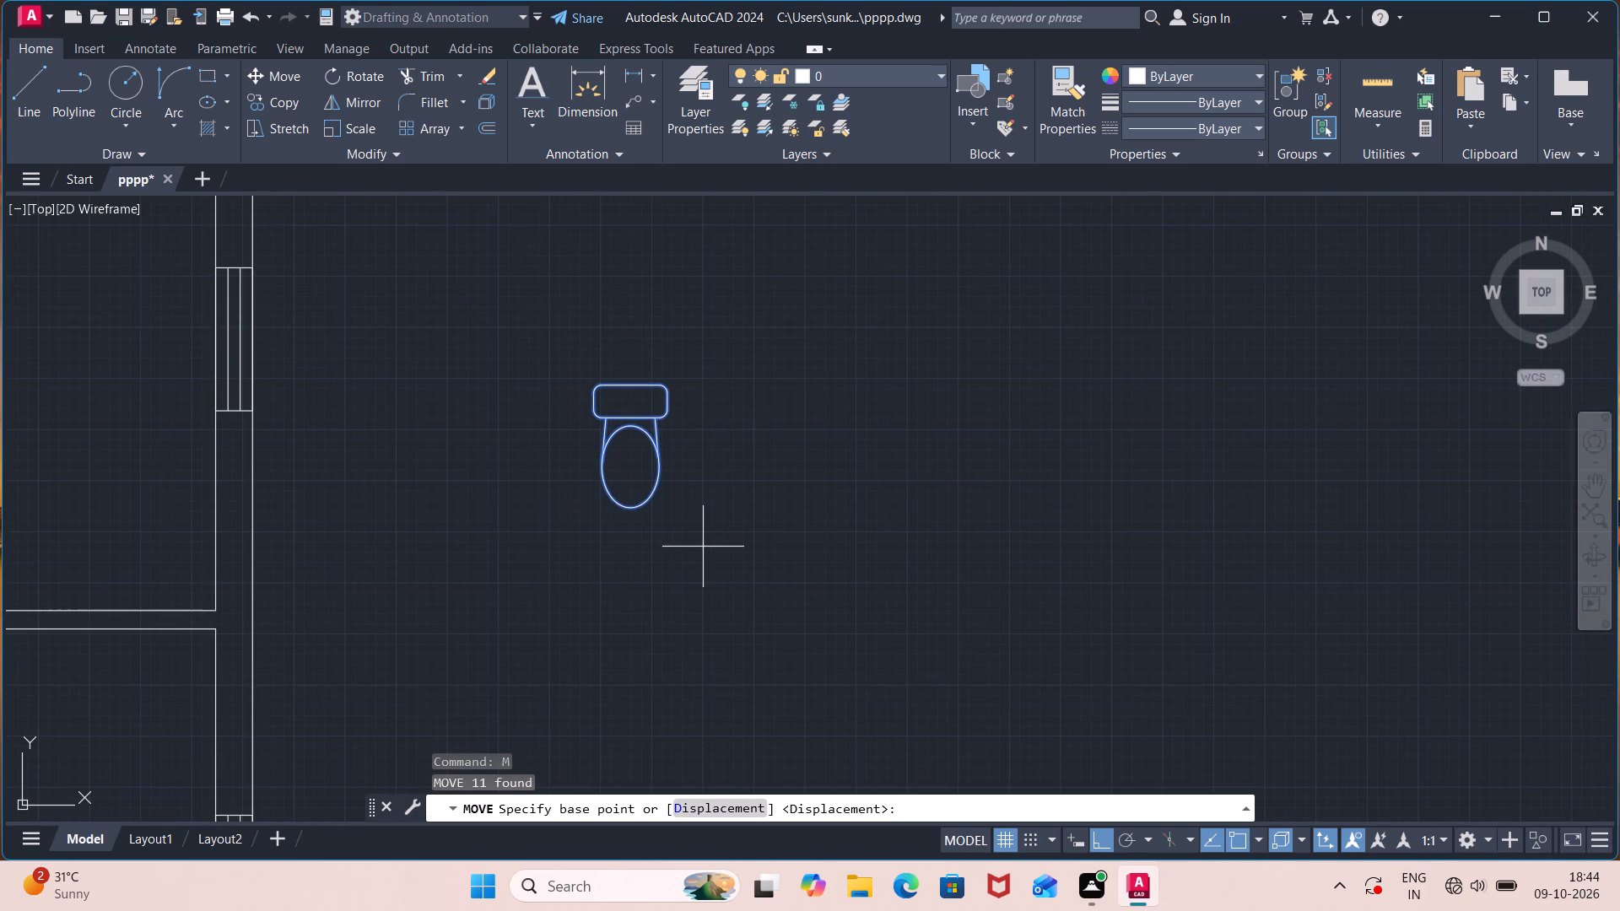
pyautogui.click(607, 386)
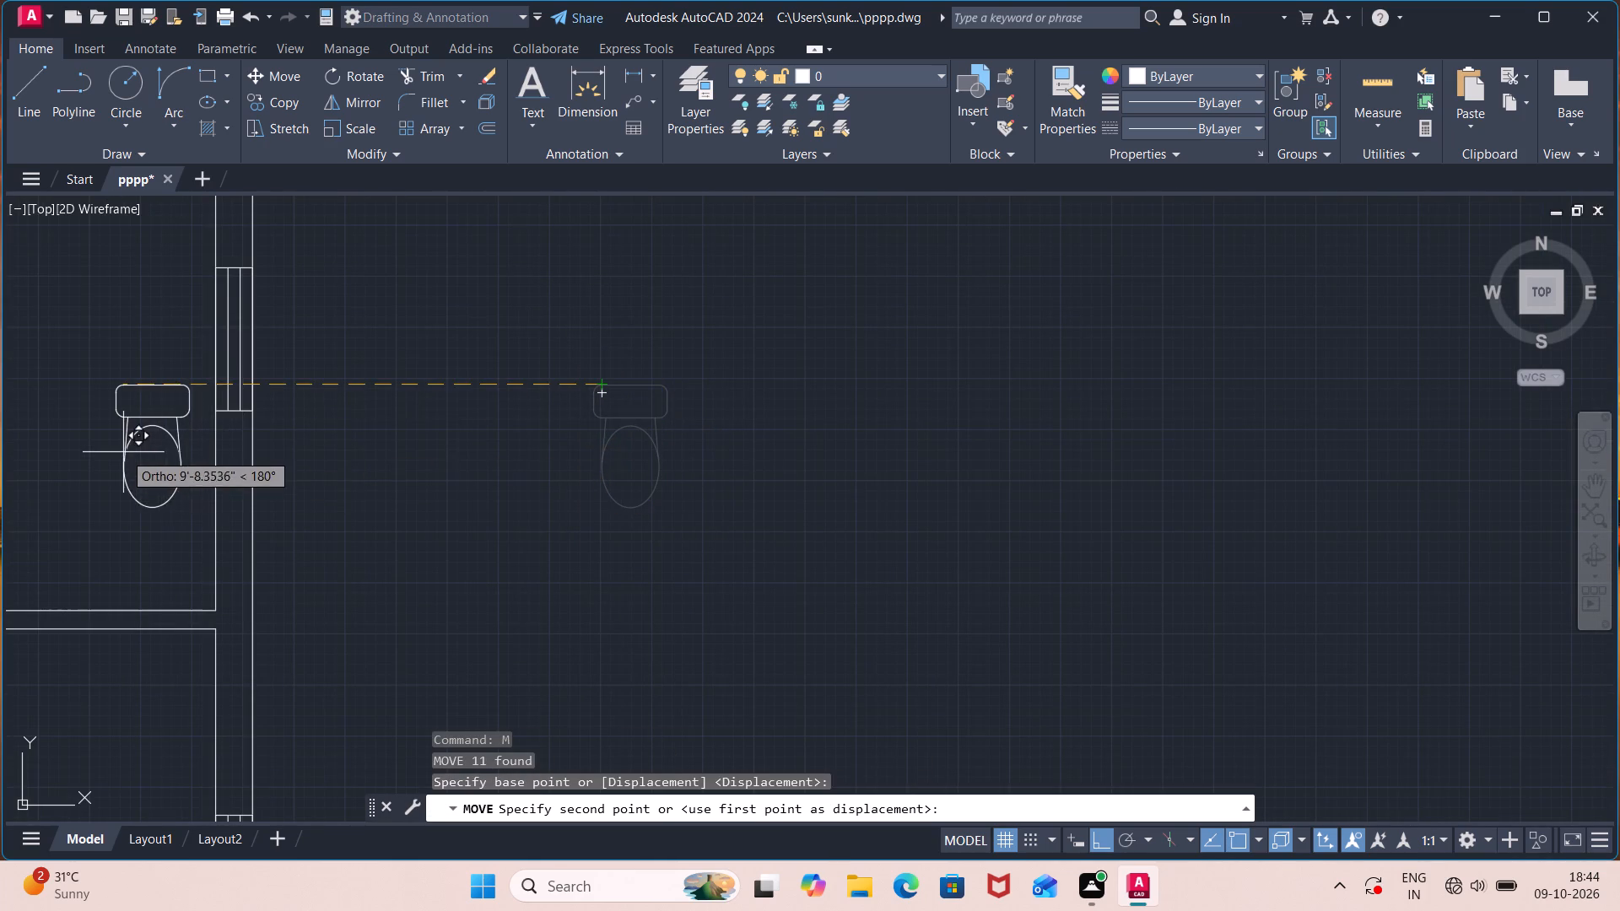
pyautogui.moveTo(121, 450); pyautogui.dragTo(1416, 670, button='middle')
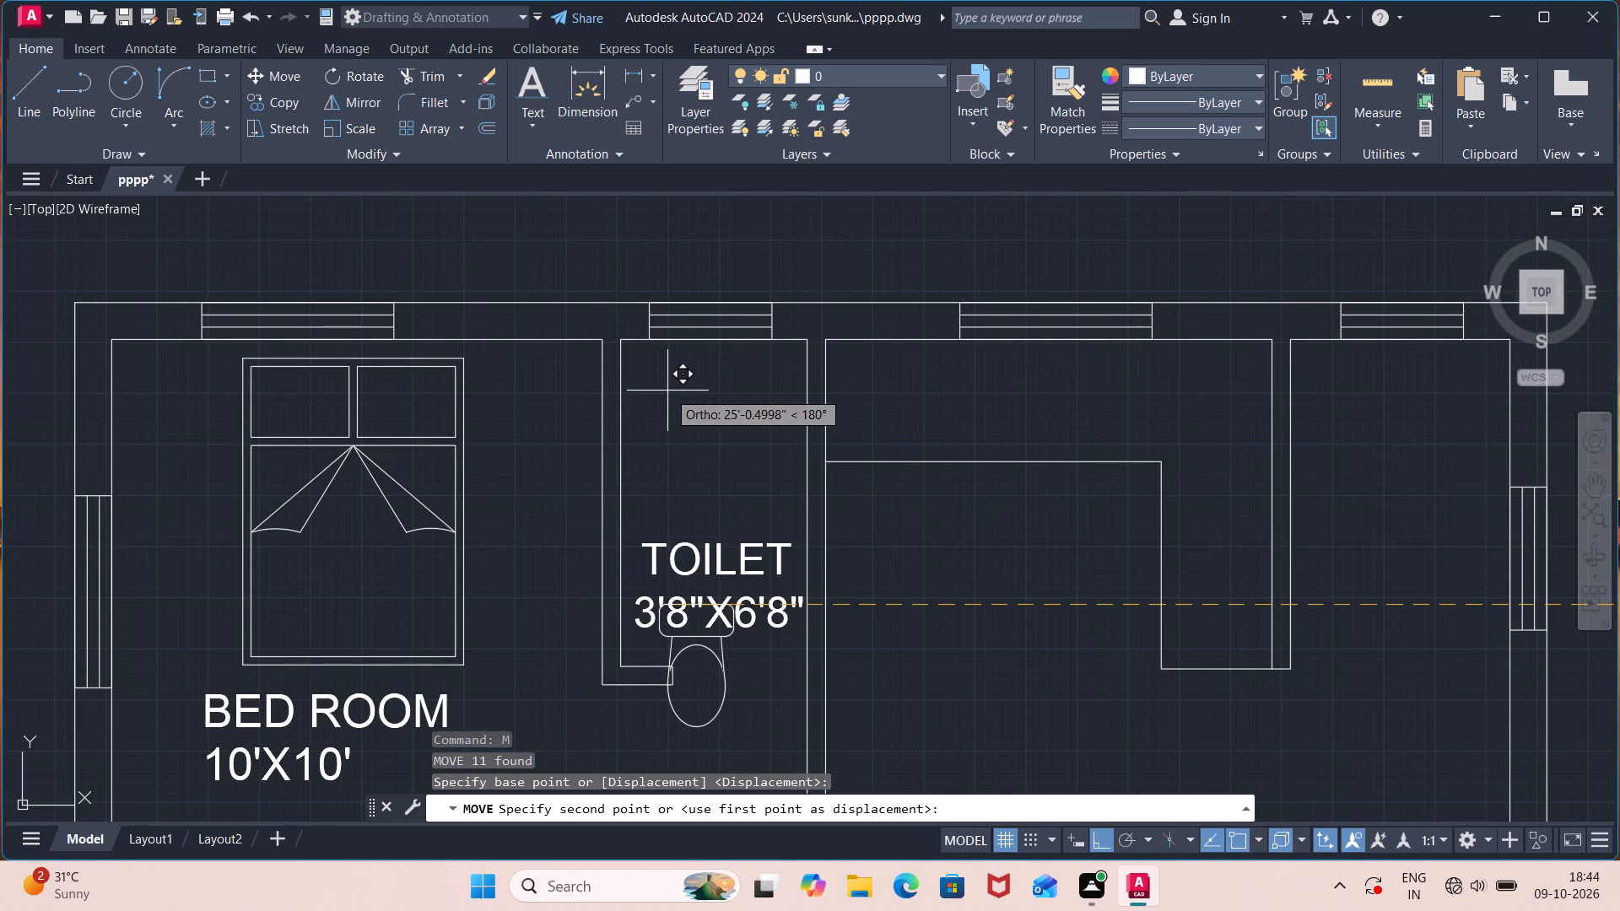
pyautogui.press('F8')
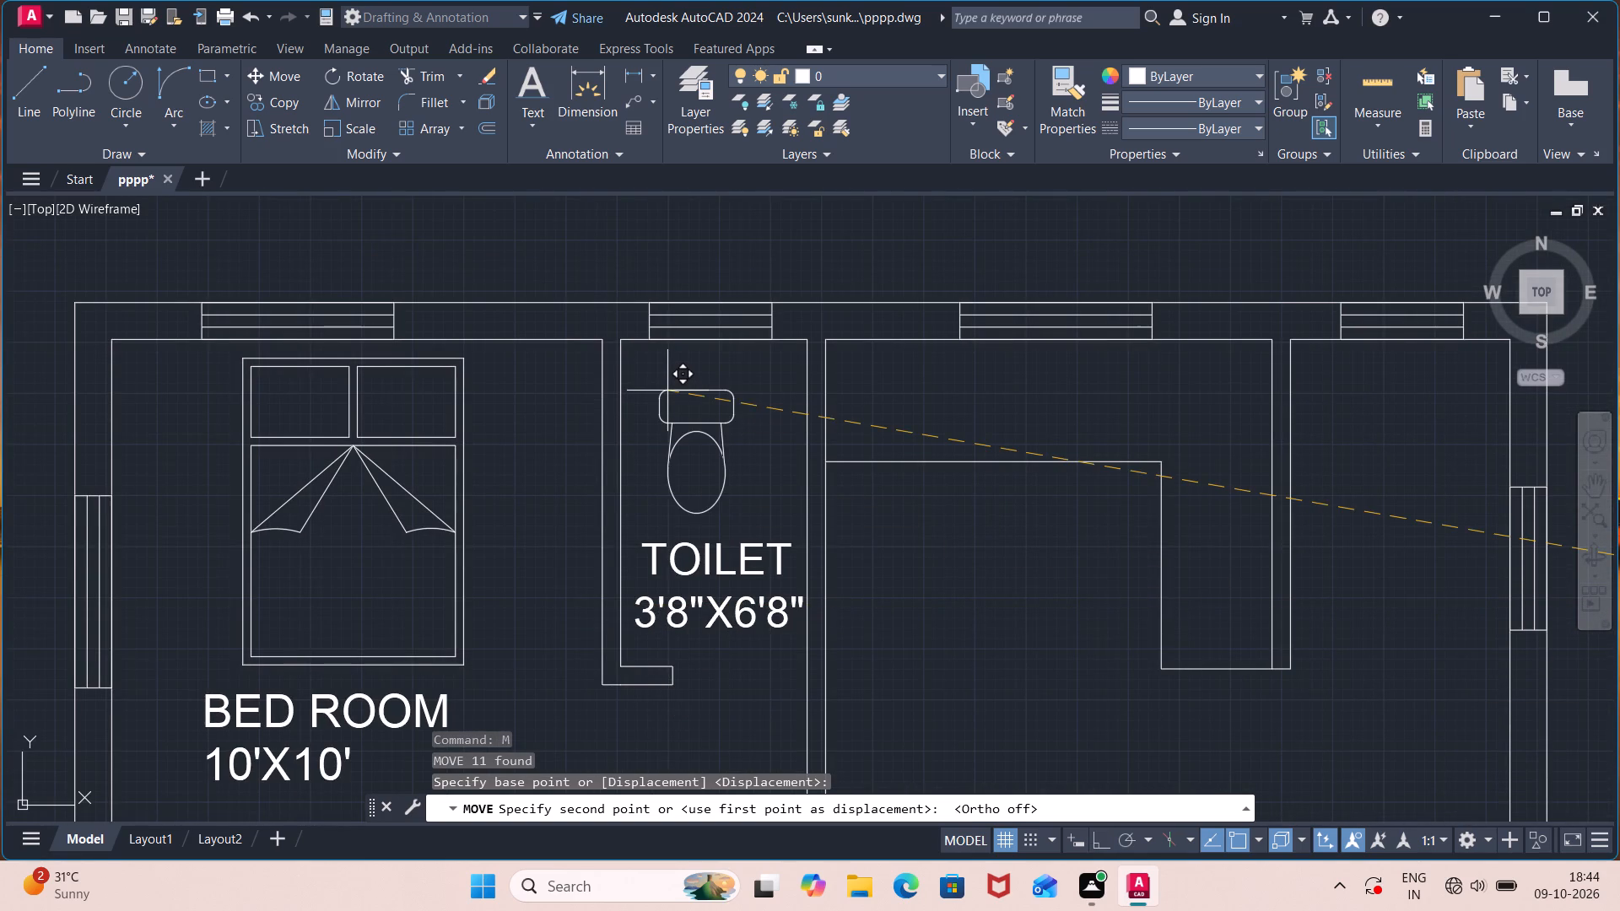
pyautogui.click(684, 364)
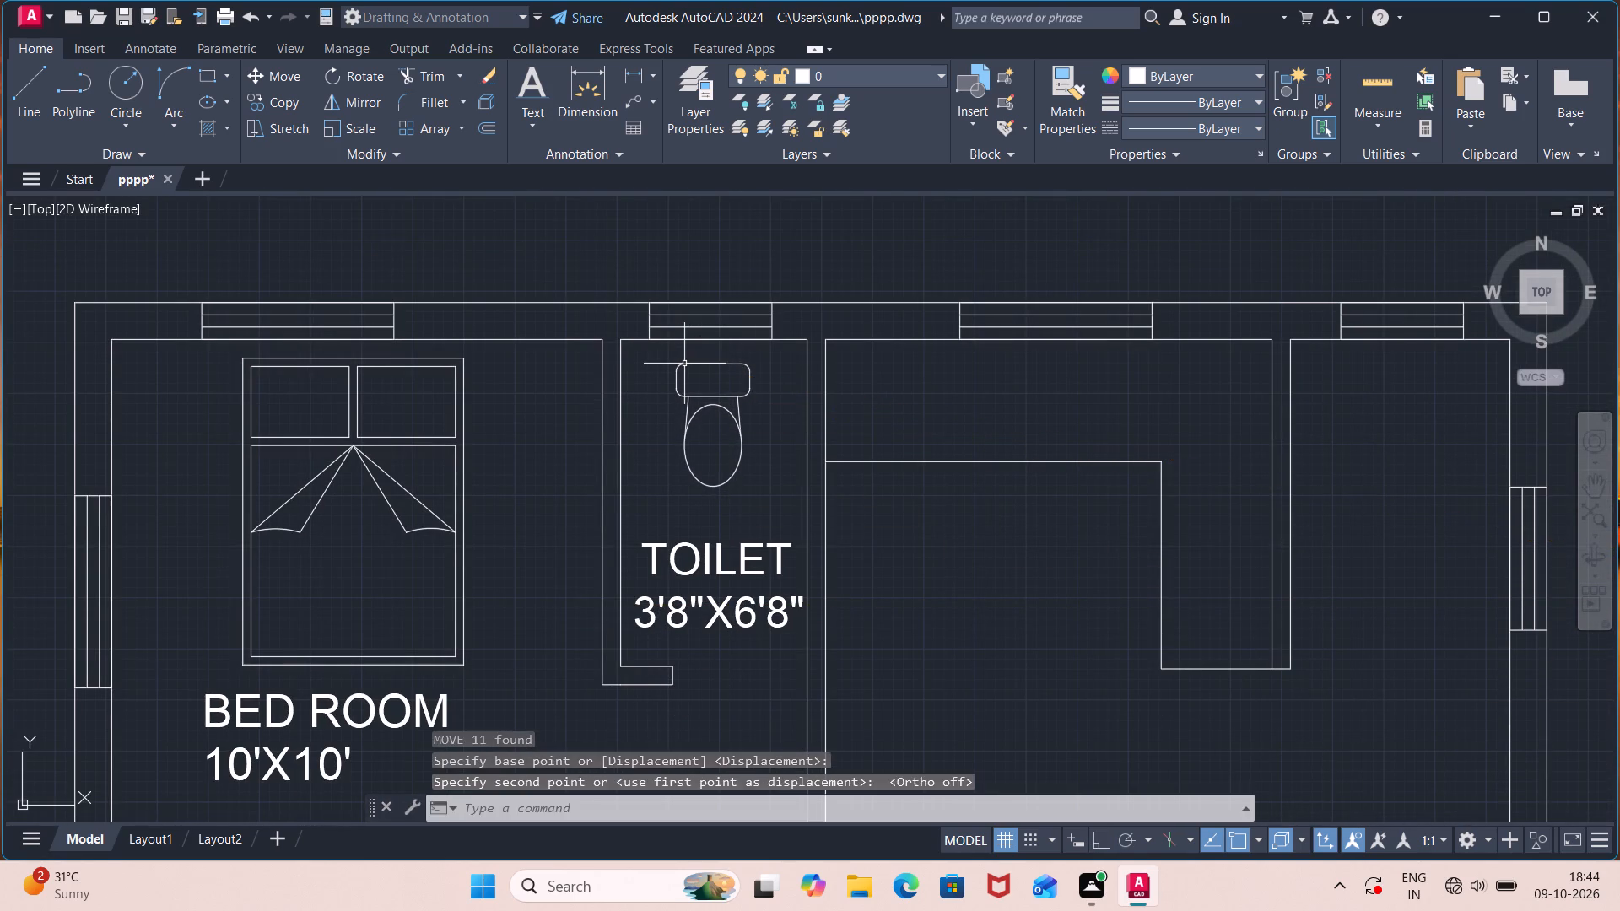
# Add an 8" high, unrotated two-line label in the kitchen, below the counter's long edge, reading KITCHEN and 9'1"X10'.
pyautogui.scroll(-1, 797, 499)
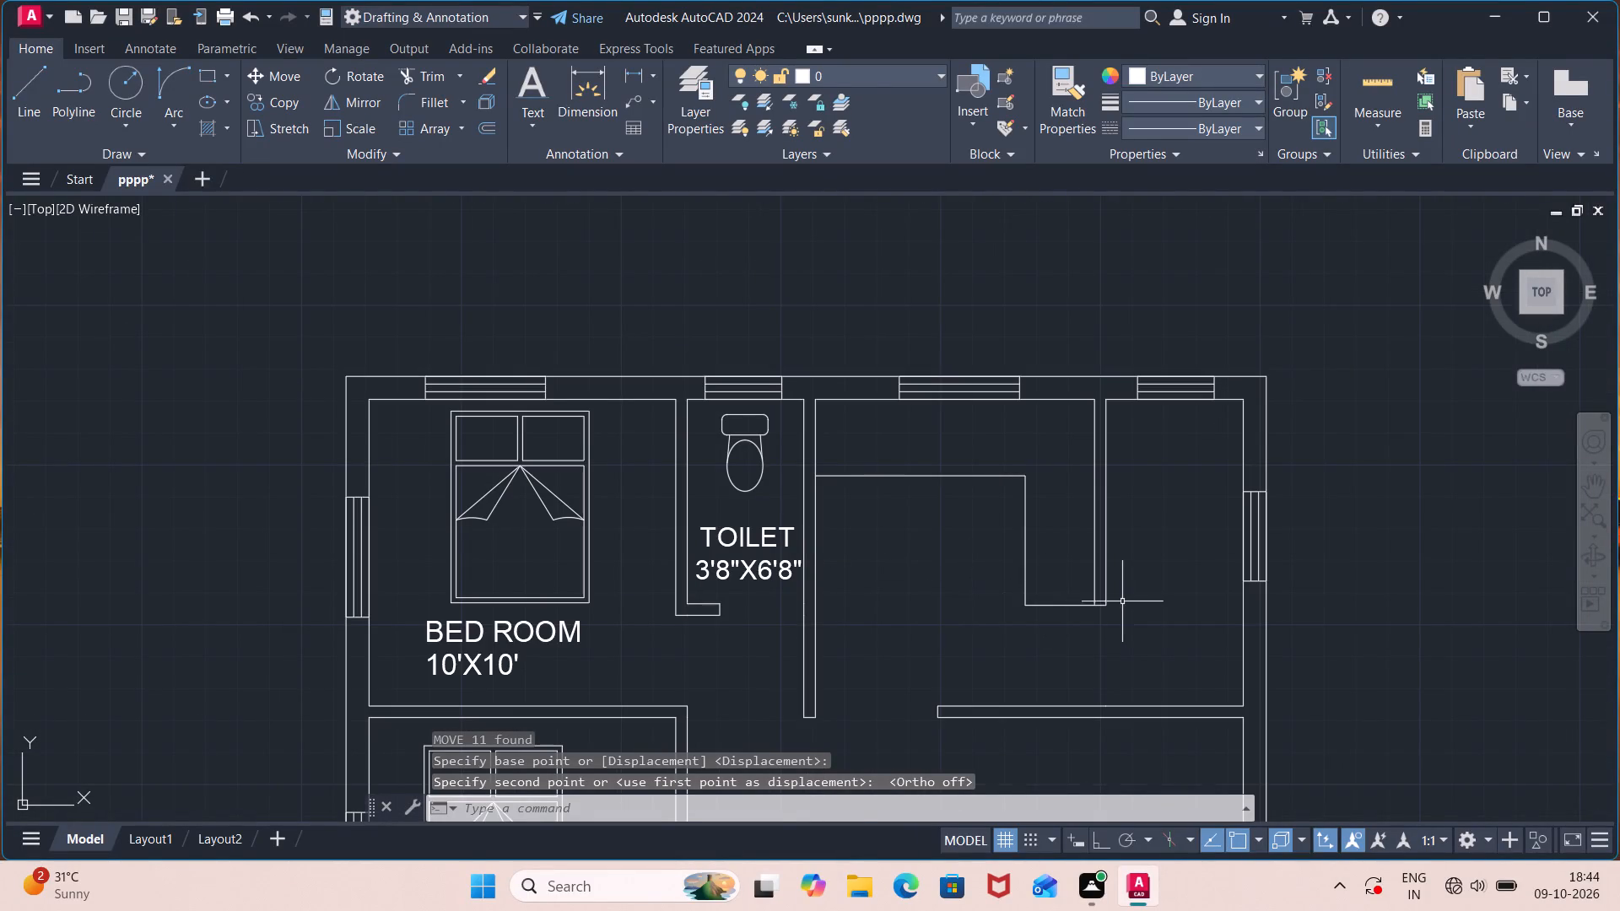
pyautogui.scroll(-1, 1158, 612)
pyautogui.moveTo(1360, 608); pyautogui.dragTo(1093, 411, button='middle')
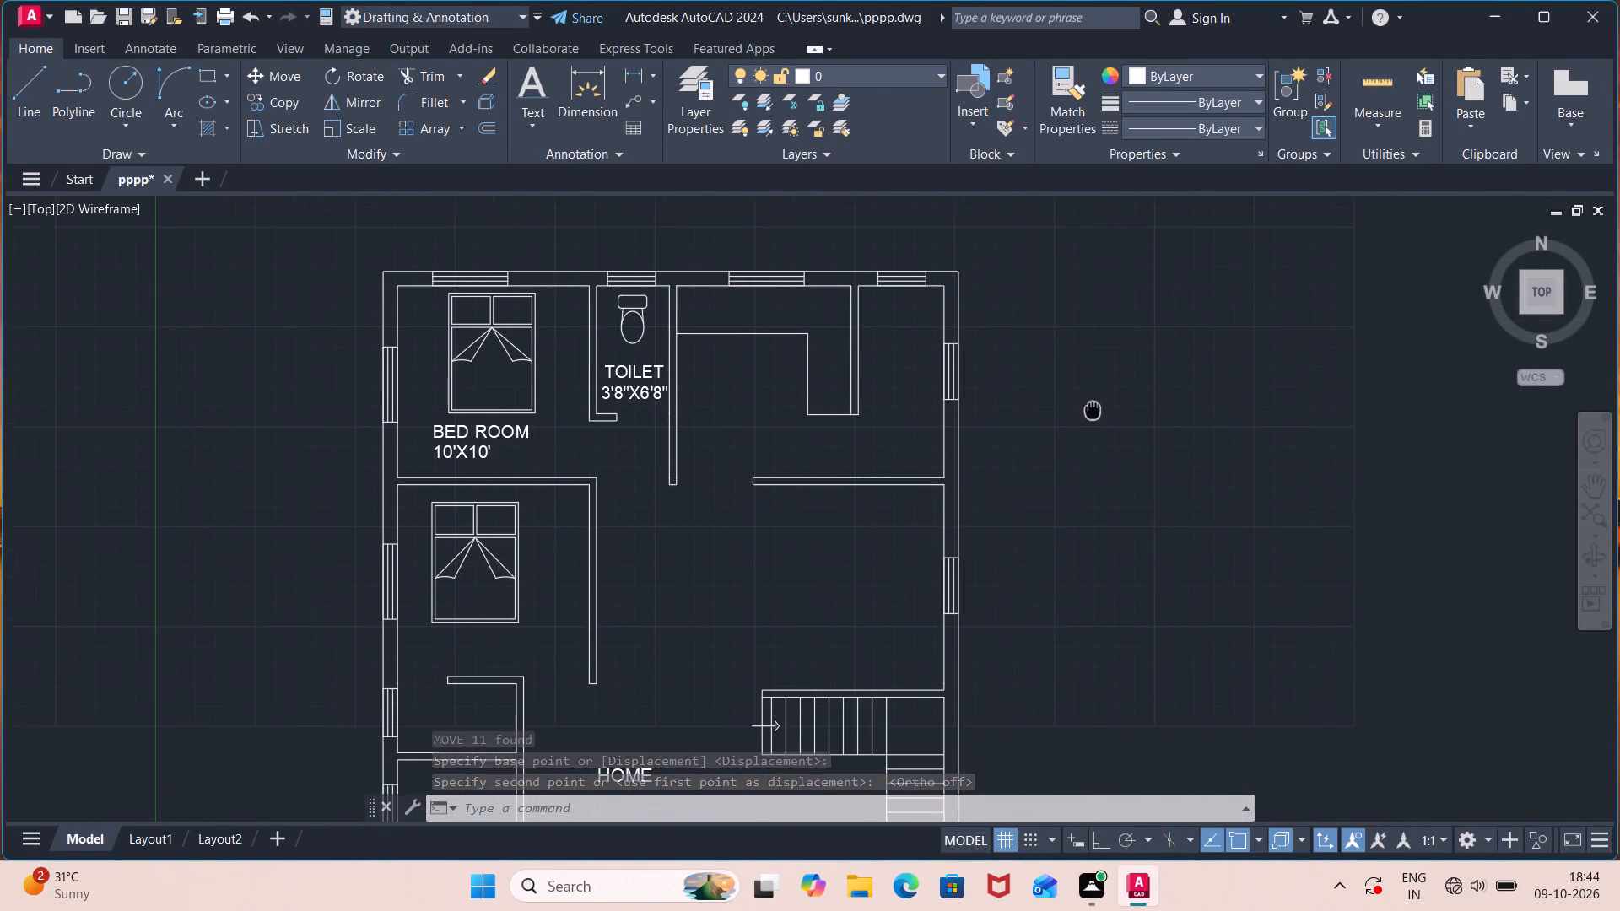
pyautogui.moveTo(1093, 411); pyautogui.dragTo(1093, 410, button='middle')
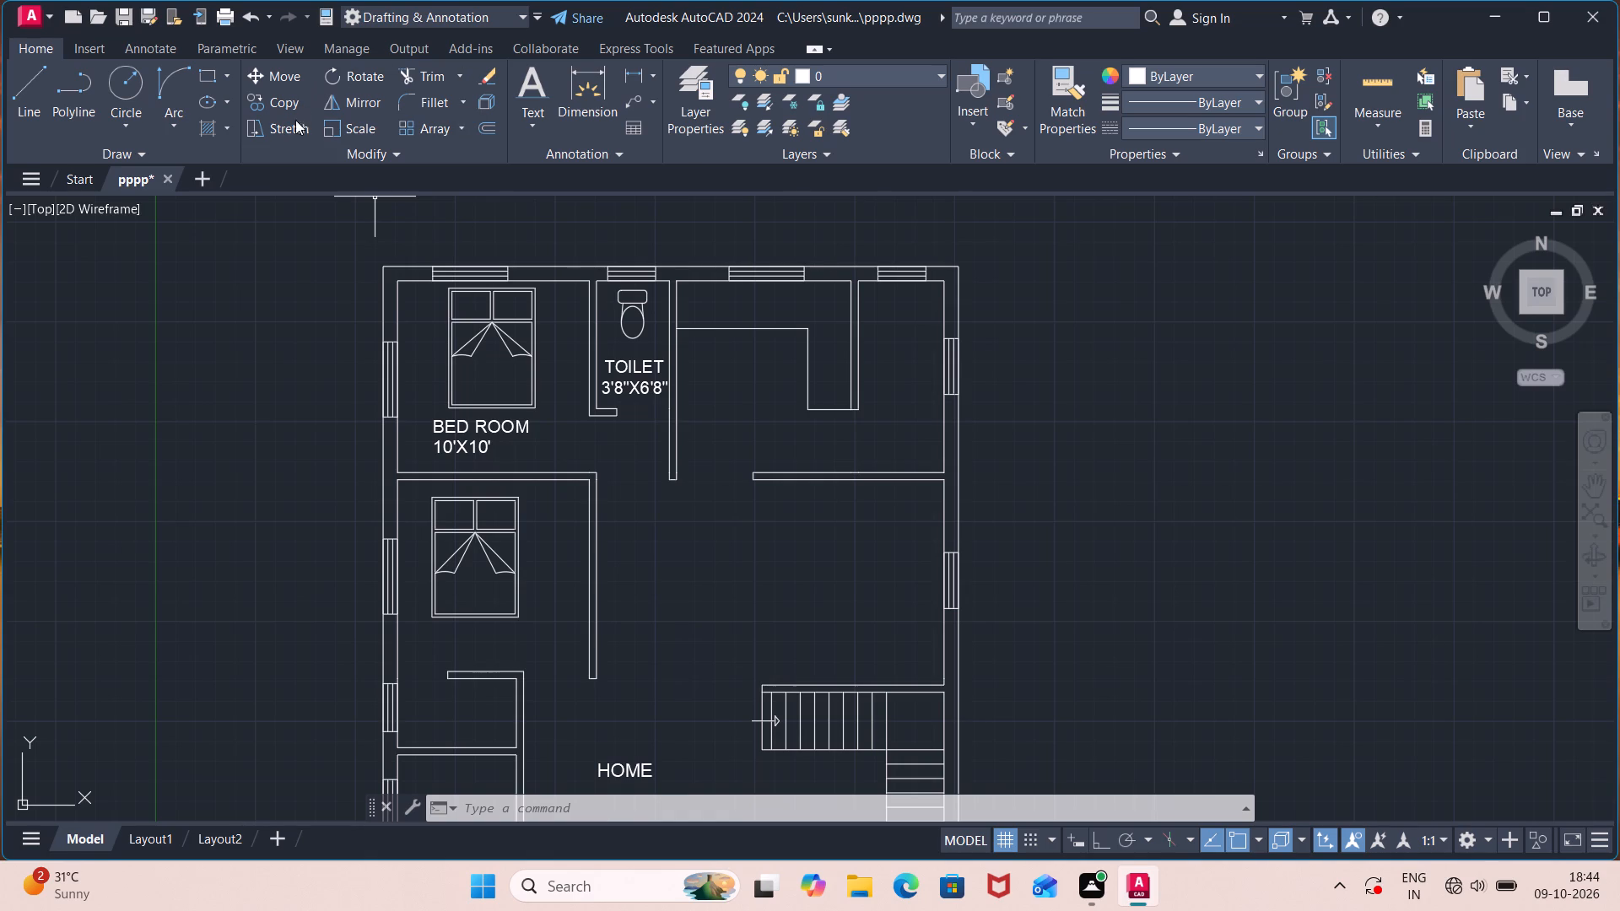
pyautogui.click(521, 119)
pyautogui.click(532, 189)
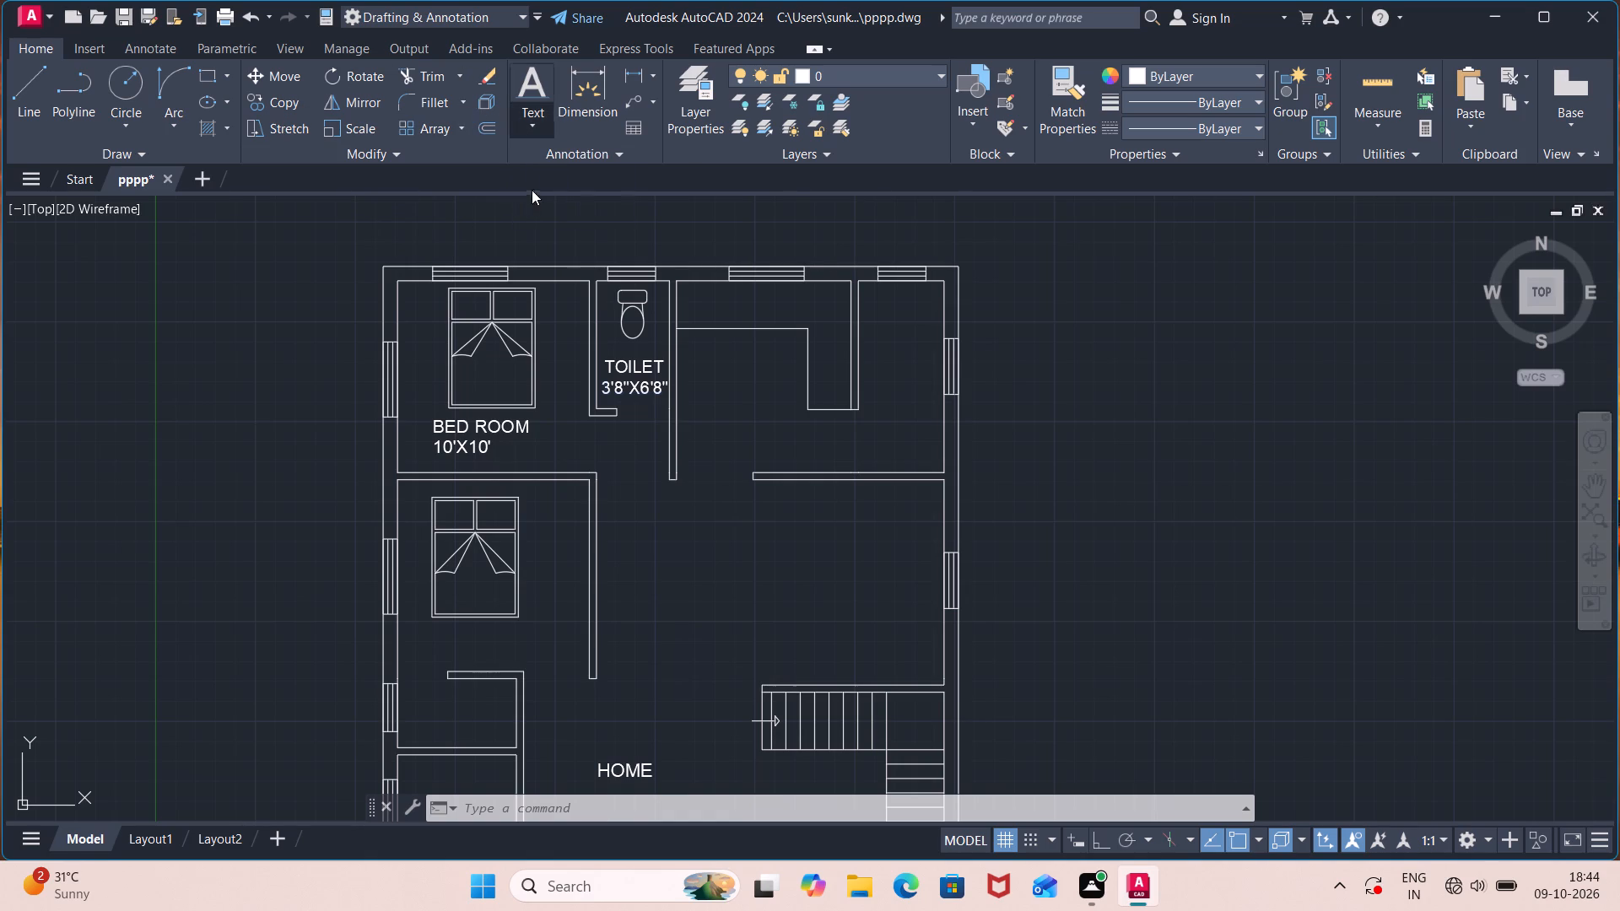
pyautogui.click(694, 390)
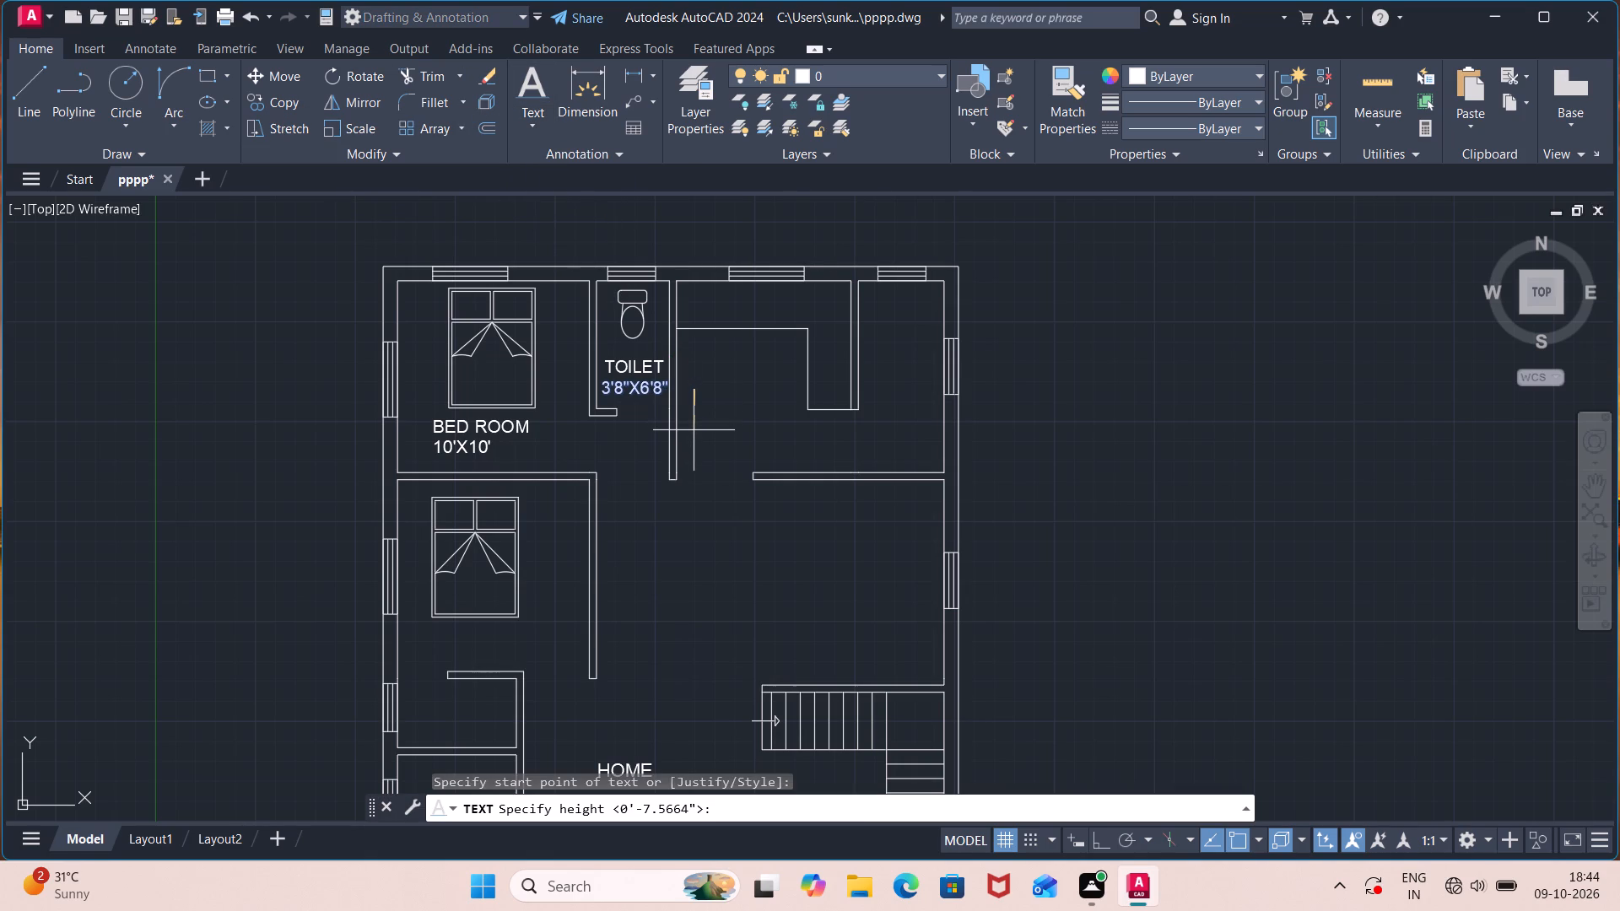
pyautogui.press('F8')
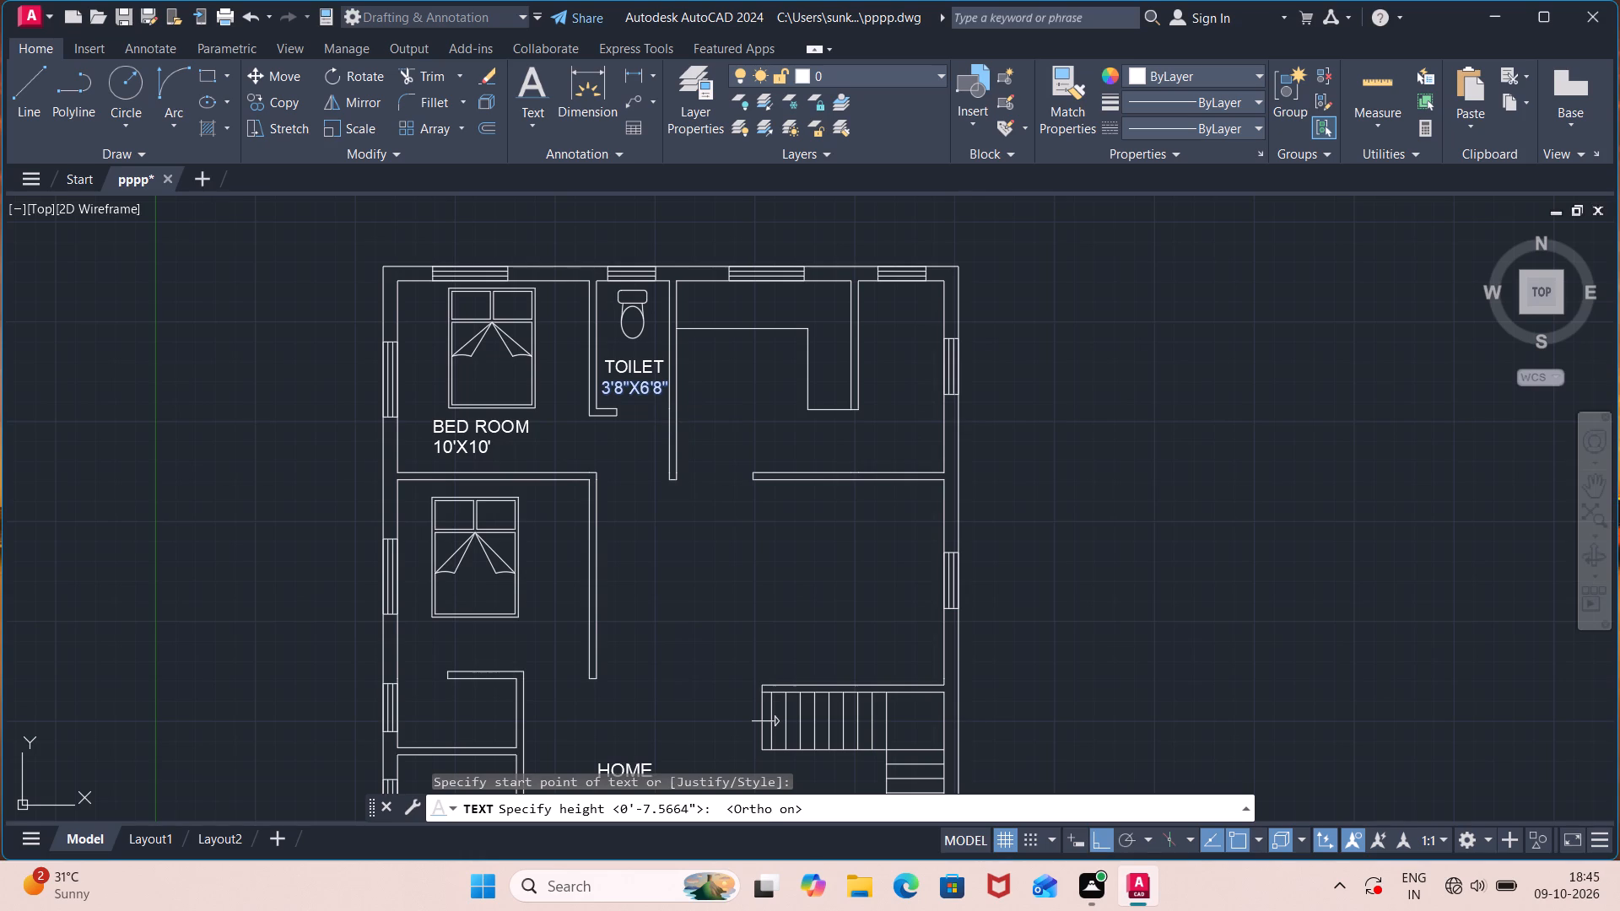
pyautogui.write('8"')
pyautogui.press('Return')
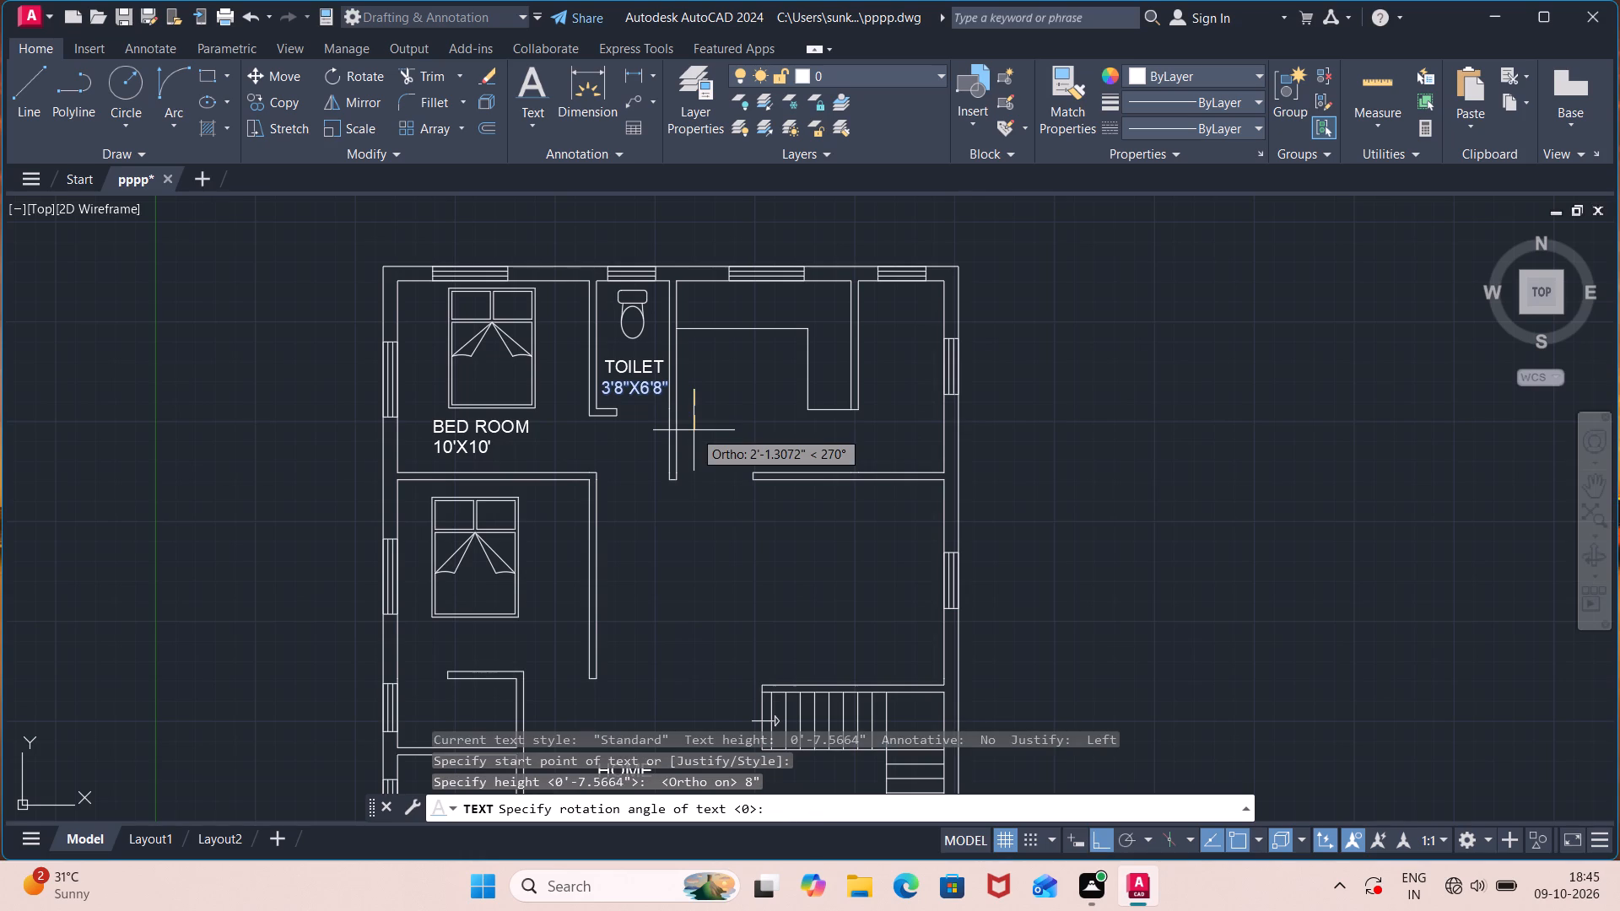
pyautogui.press('0')
pyautogui.press('Return')
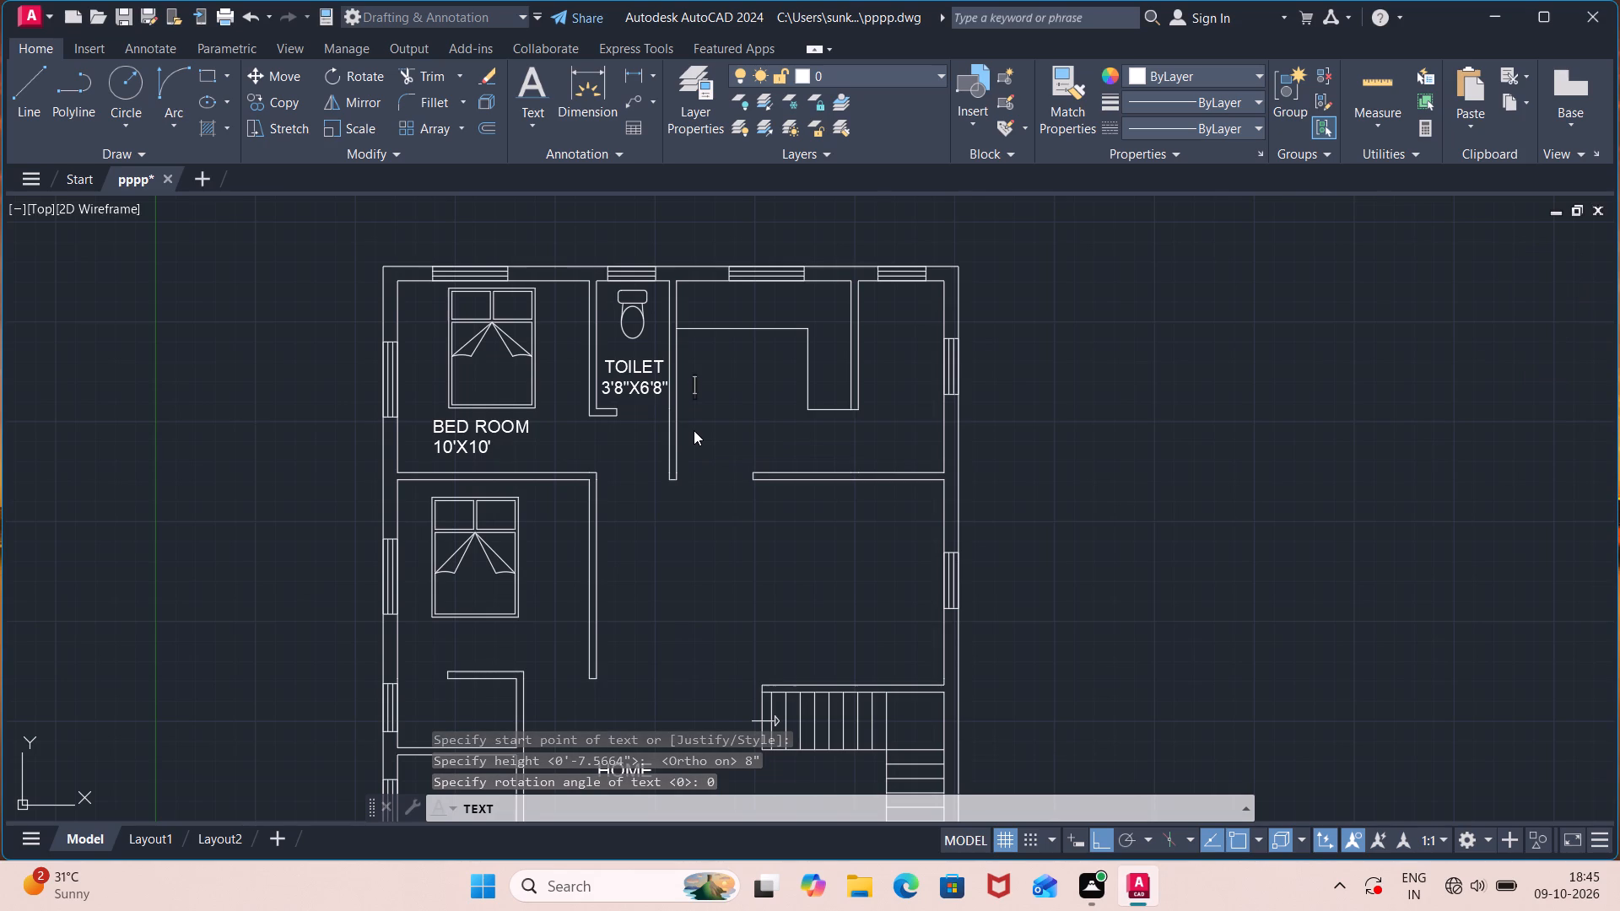
pyautogui.write('KITCHEN')
pyautogui.press('Return')
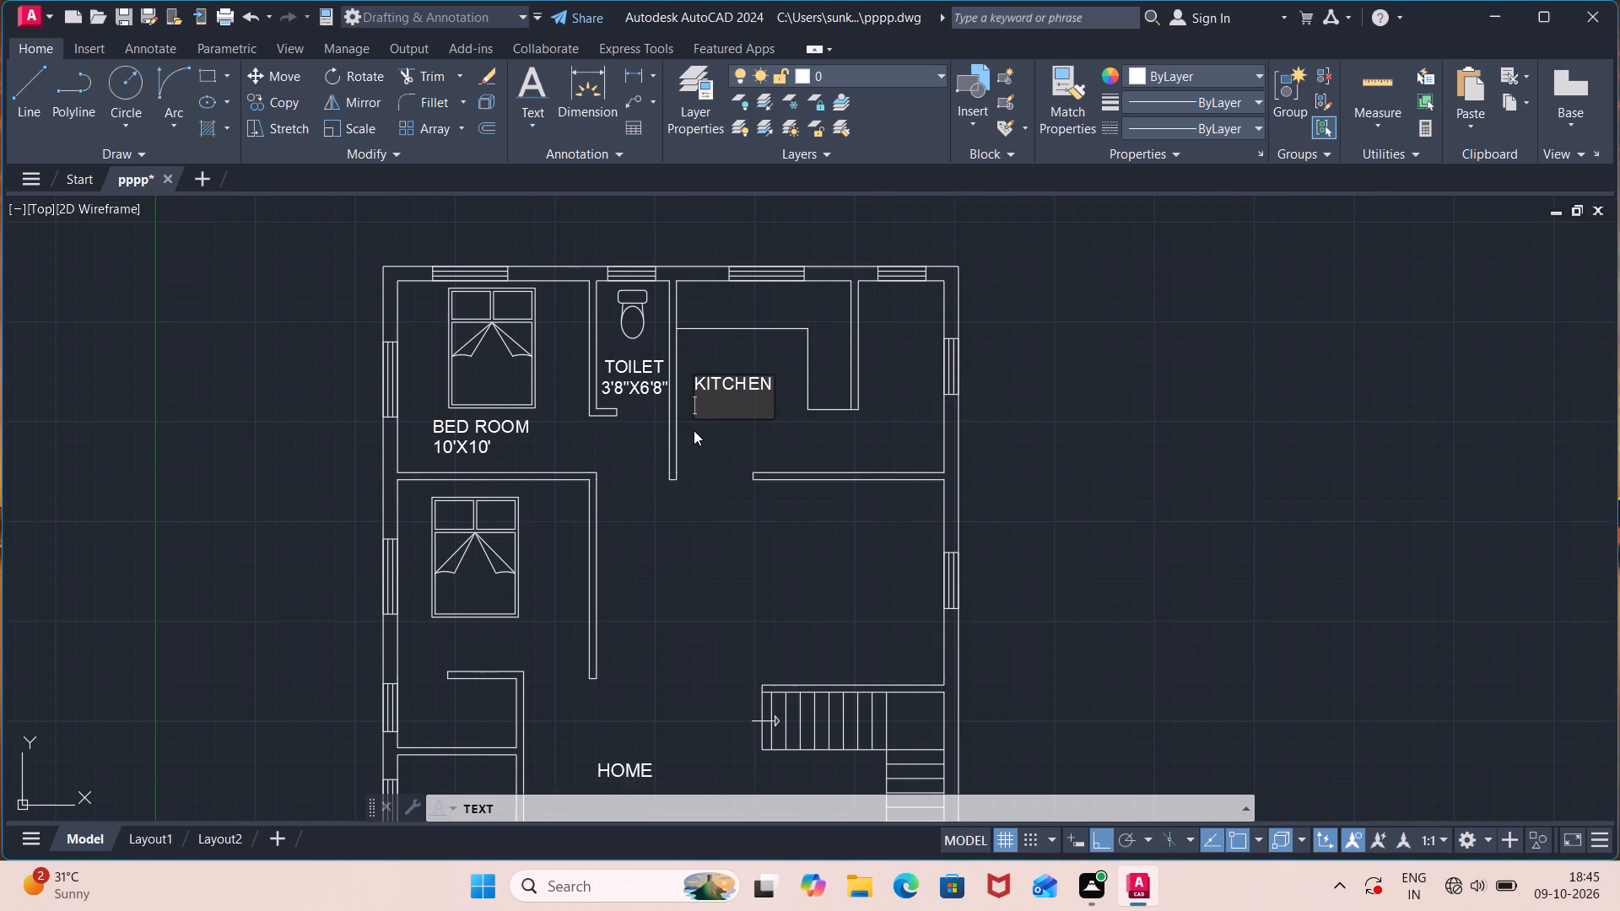
pyautogui.write('9\'1"')
pyautogui.press('x')
pyautogui.write("10'")
pyautogui.press('Return')
pyautogui.press('Return')
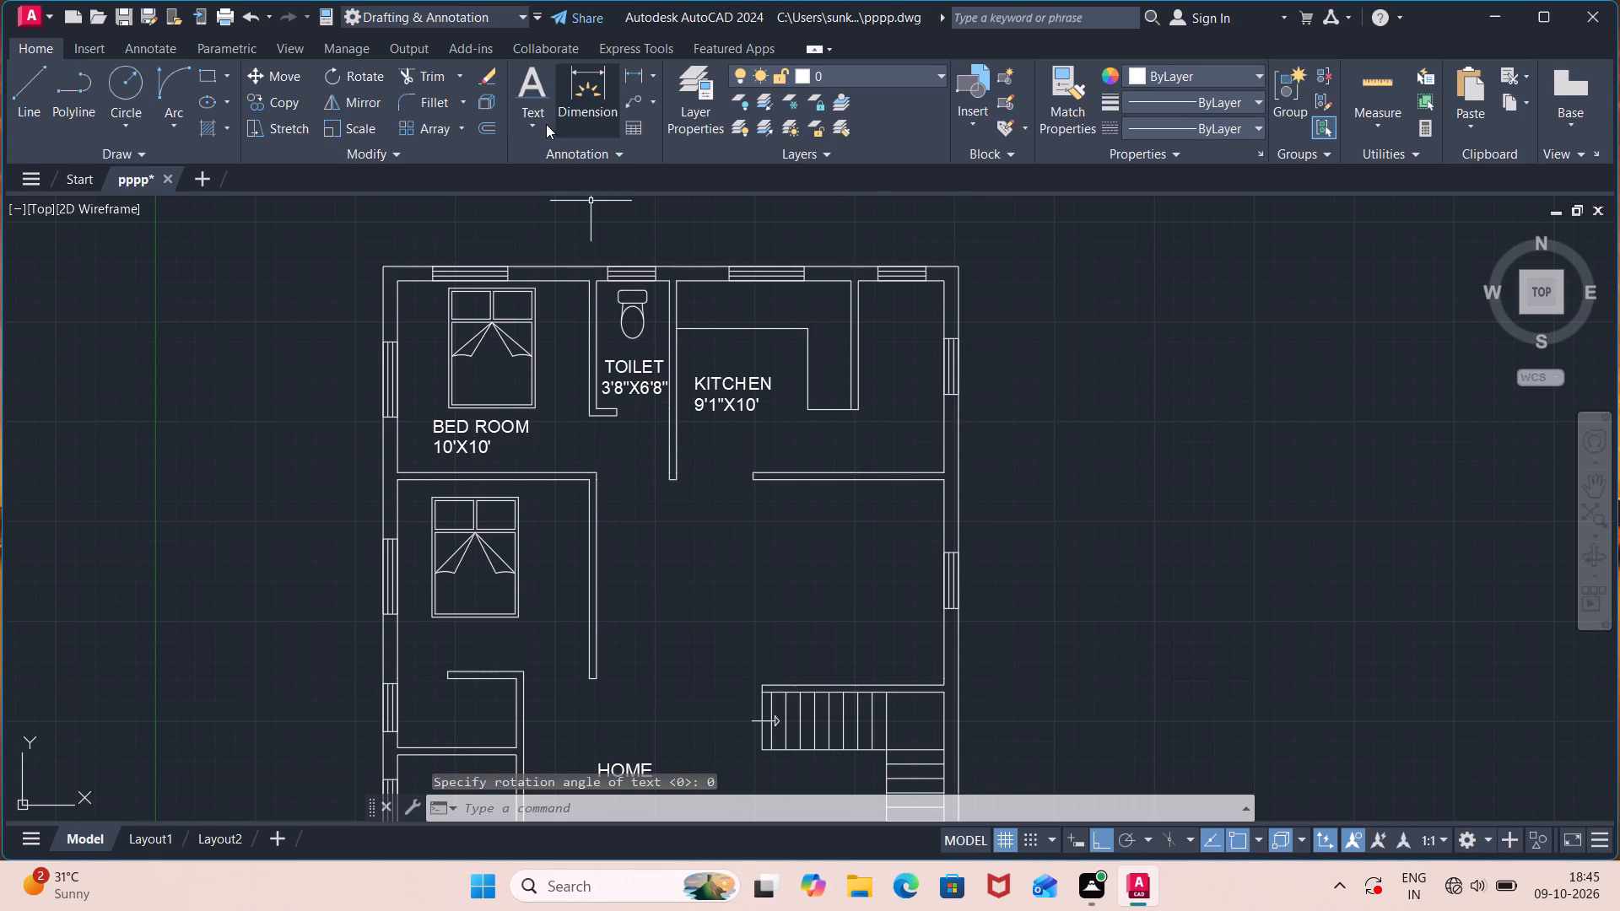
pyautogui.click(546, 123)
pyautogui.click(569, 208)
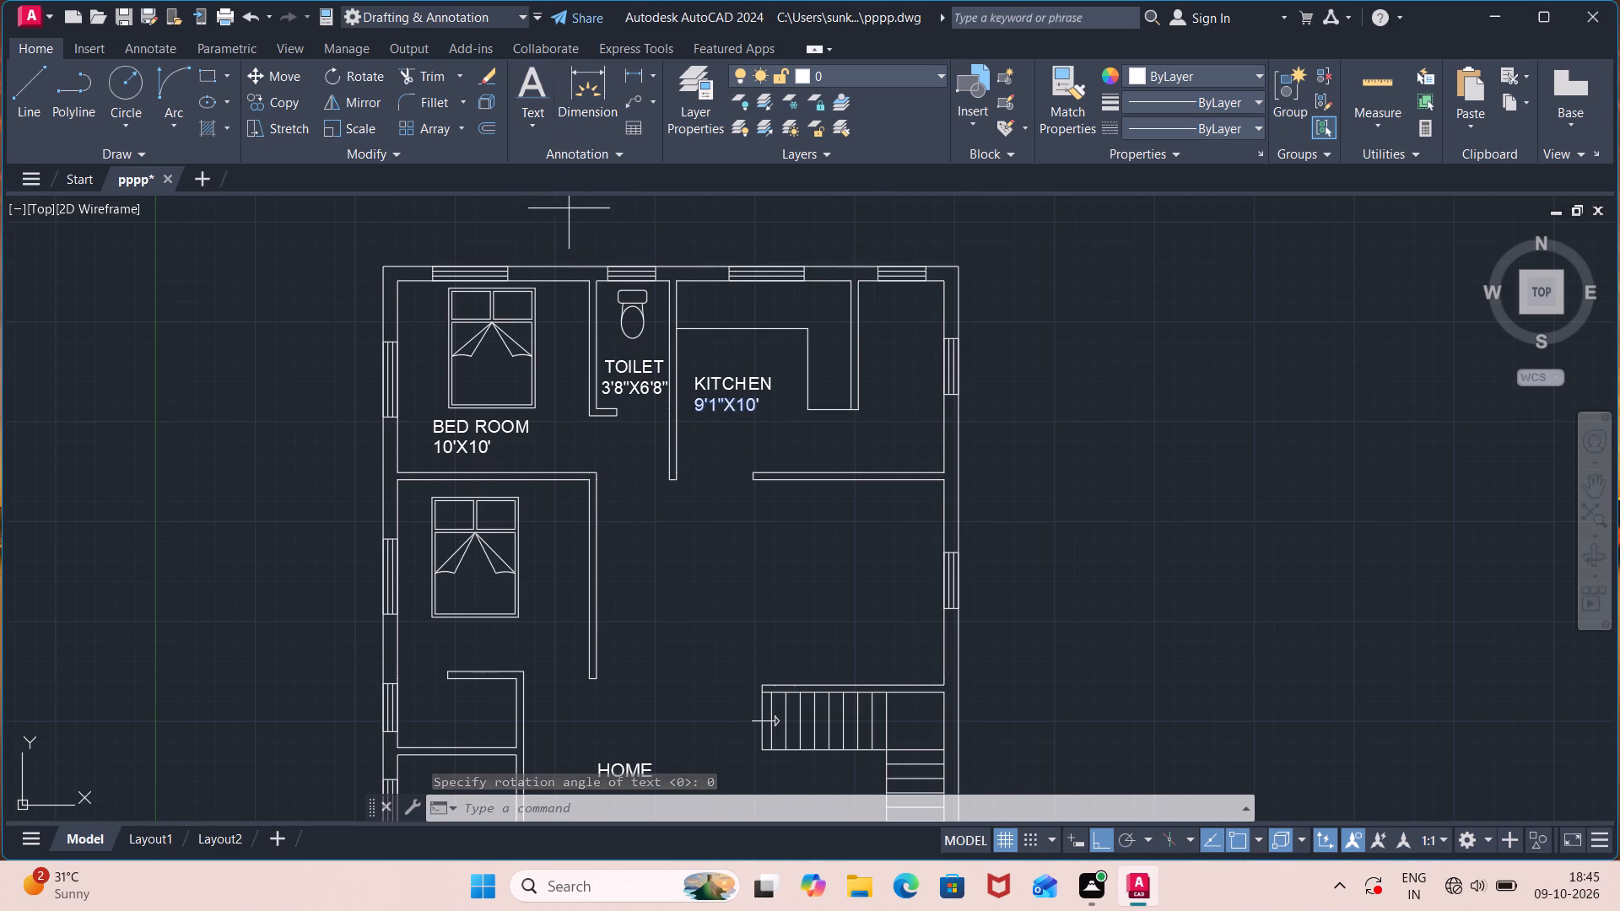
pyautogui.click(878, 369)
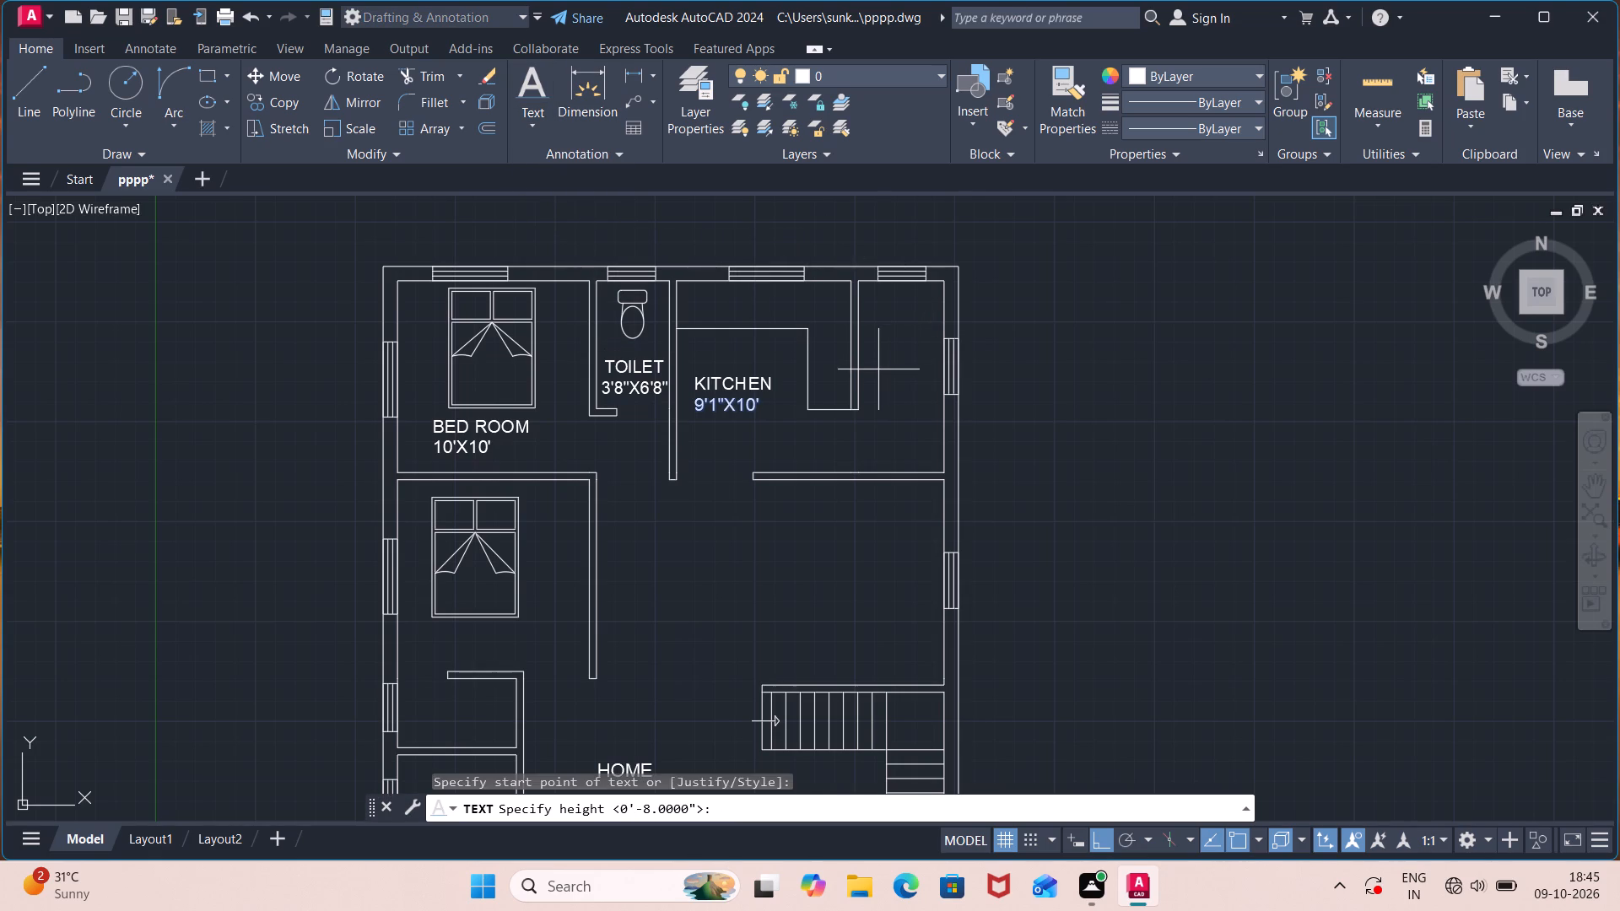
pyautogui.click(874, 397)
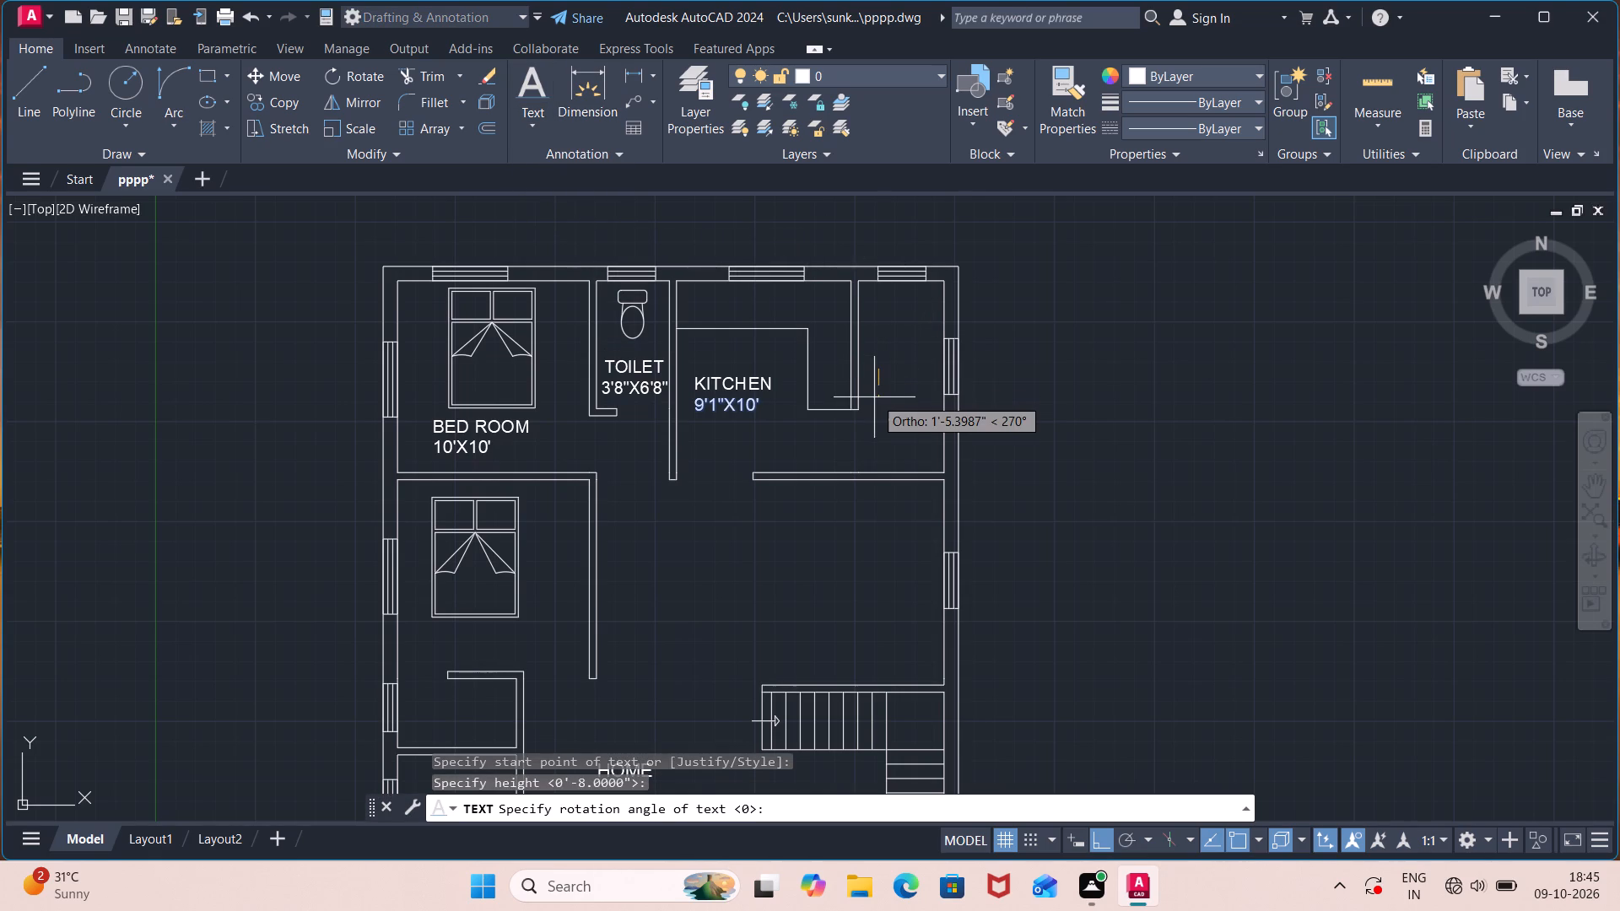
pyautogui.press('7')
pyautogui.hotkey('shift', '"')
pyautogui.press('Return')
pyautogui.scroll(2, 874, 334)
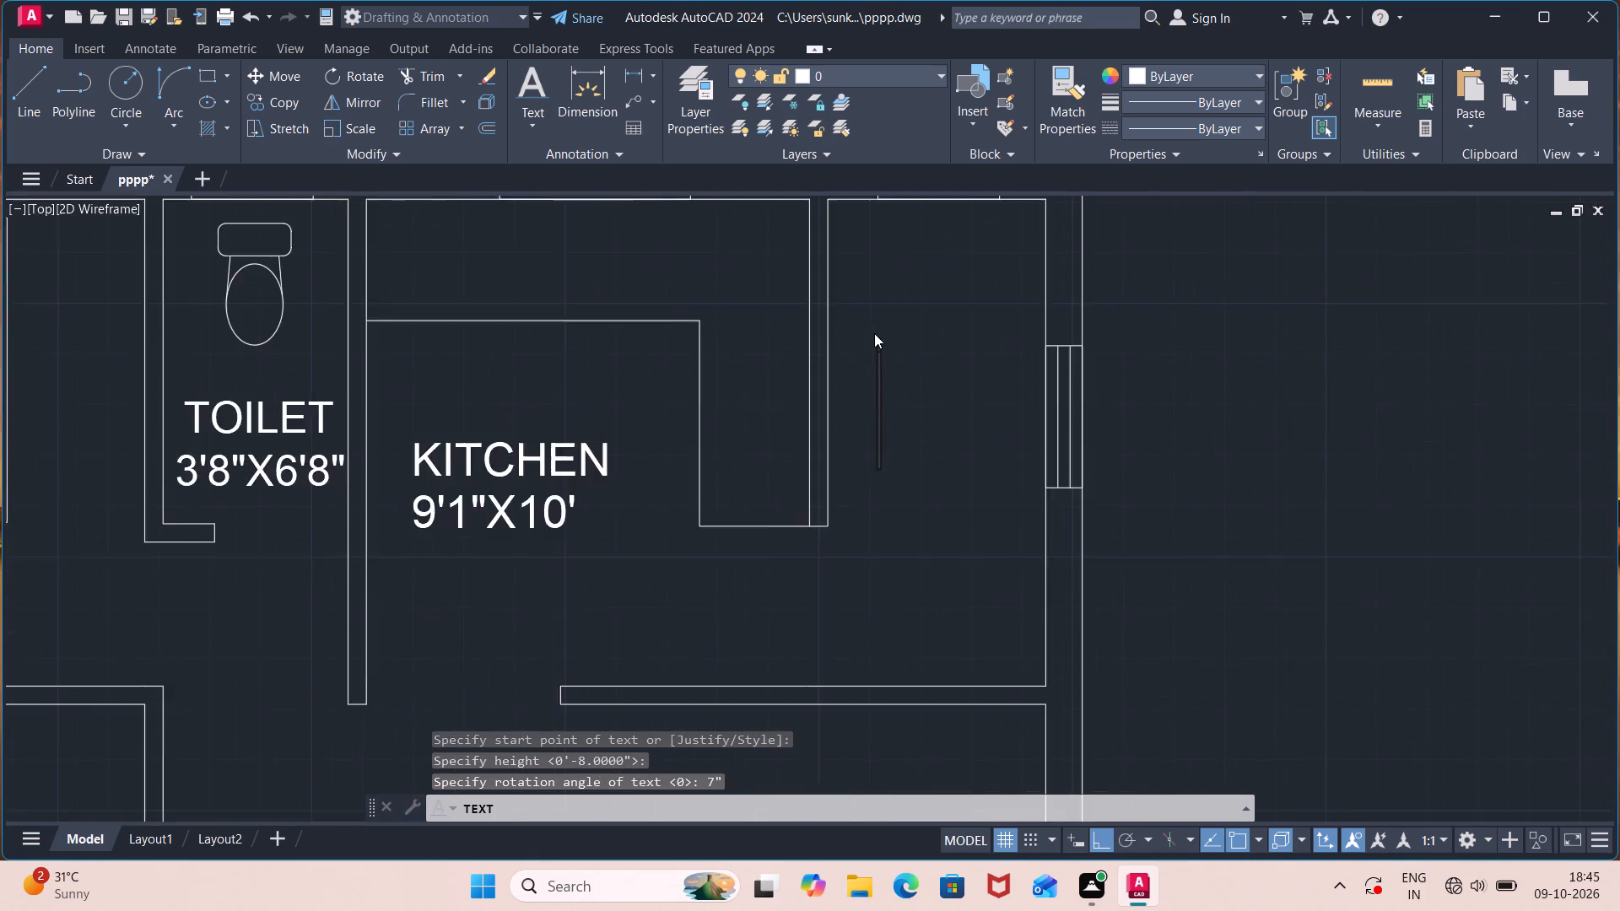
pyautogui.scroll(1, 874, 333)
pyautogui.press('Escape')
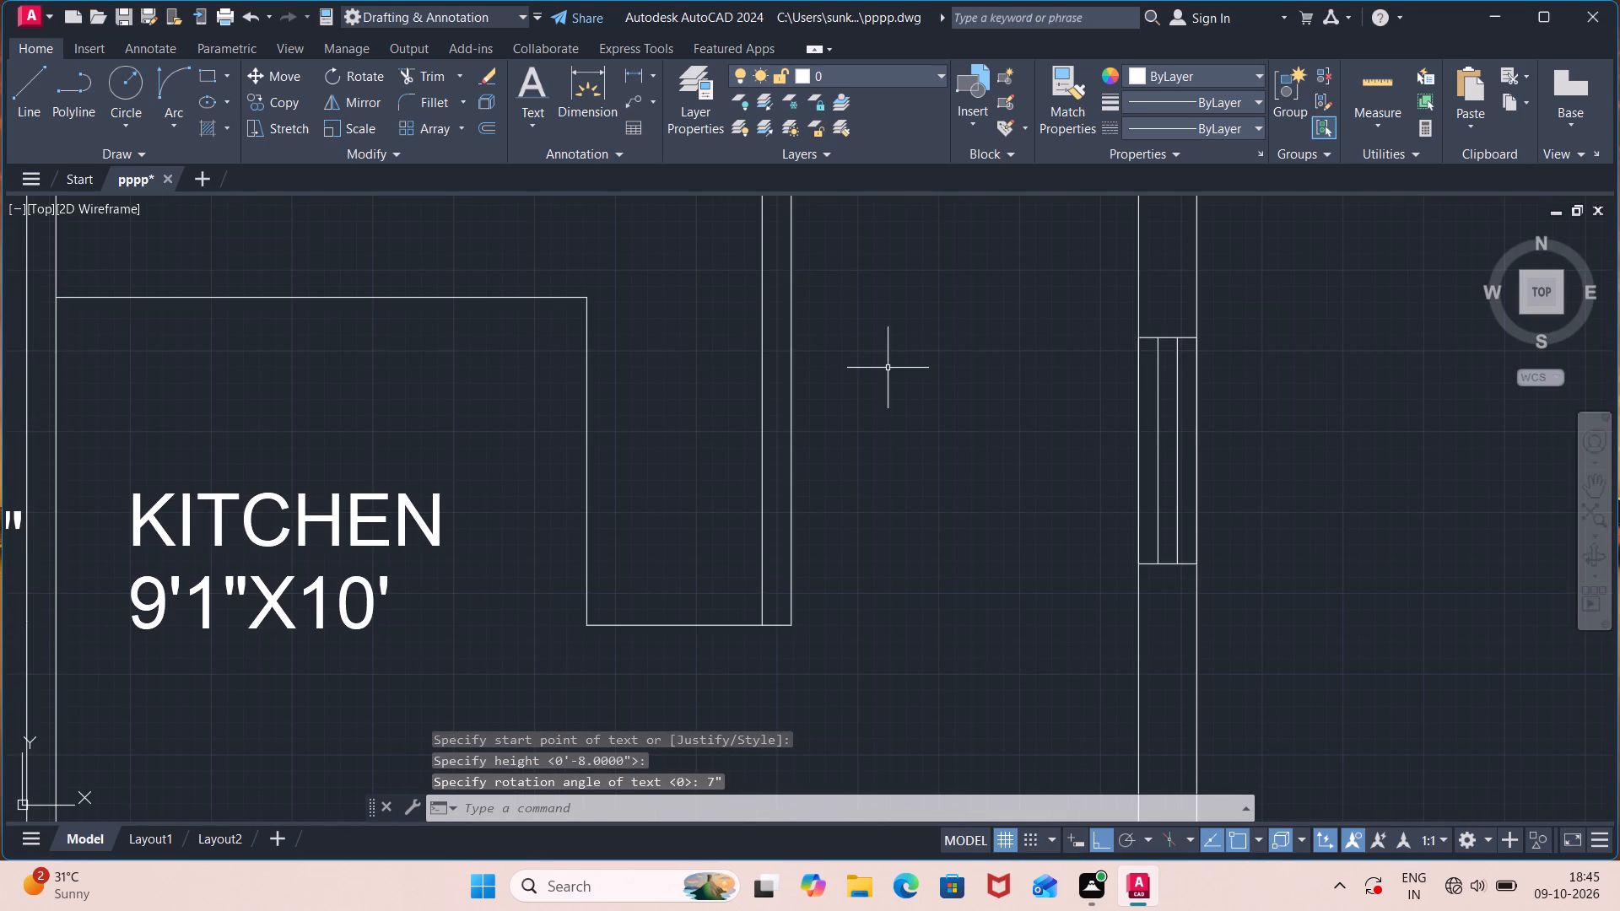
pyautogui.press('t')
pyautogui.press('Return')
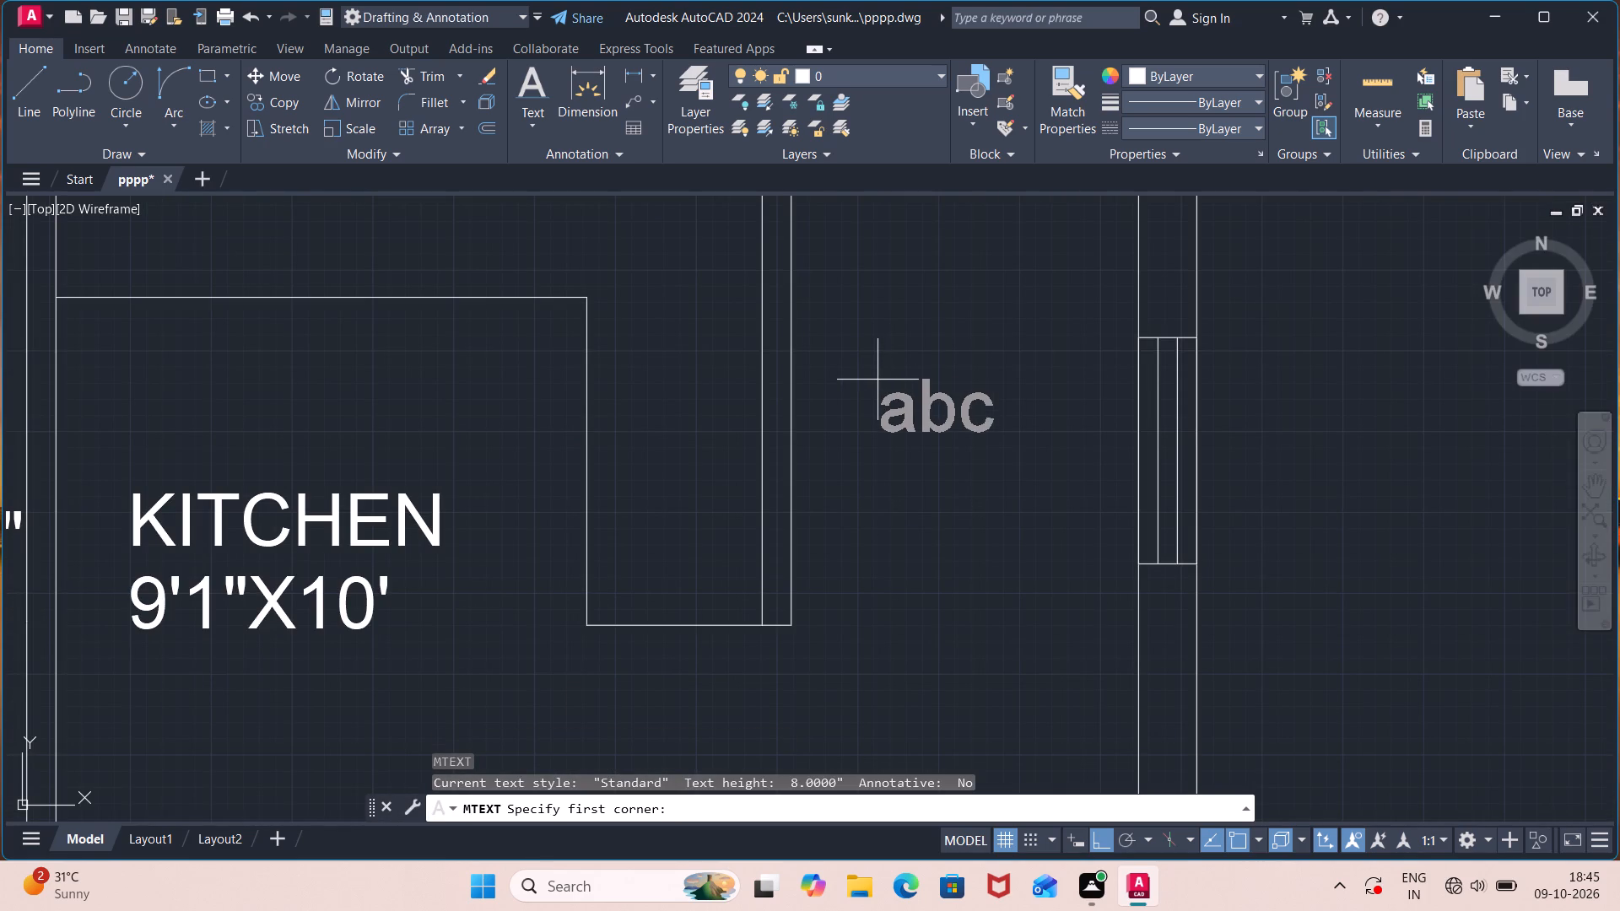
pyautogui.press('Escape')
# Add an unrotated three-line text label about 7.7" high in the space between the kitchen and the east window, reading WORK, AREA and 3'9"X10'.
pyautogui.write('TEX')
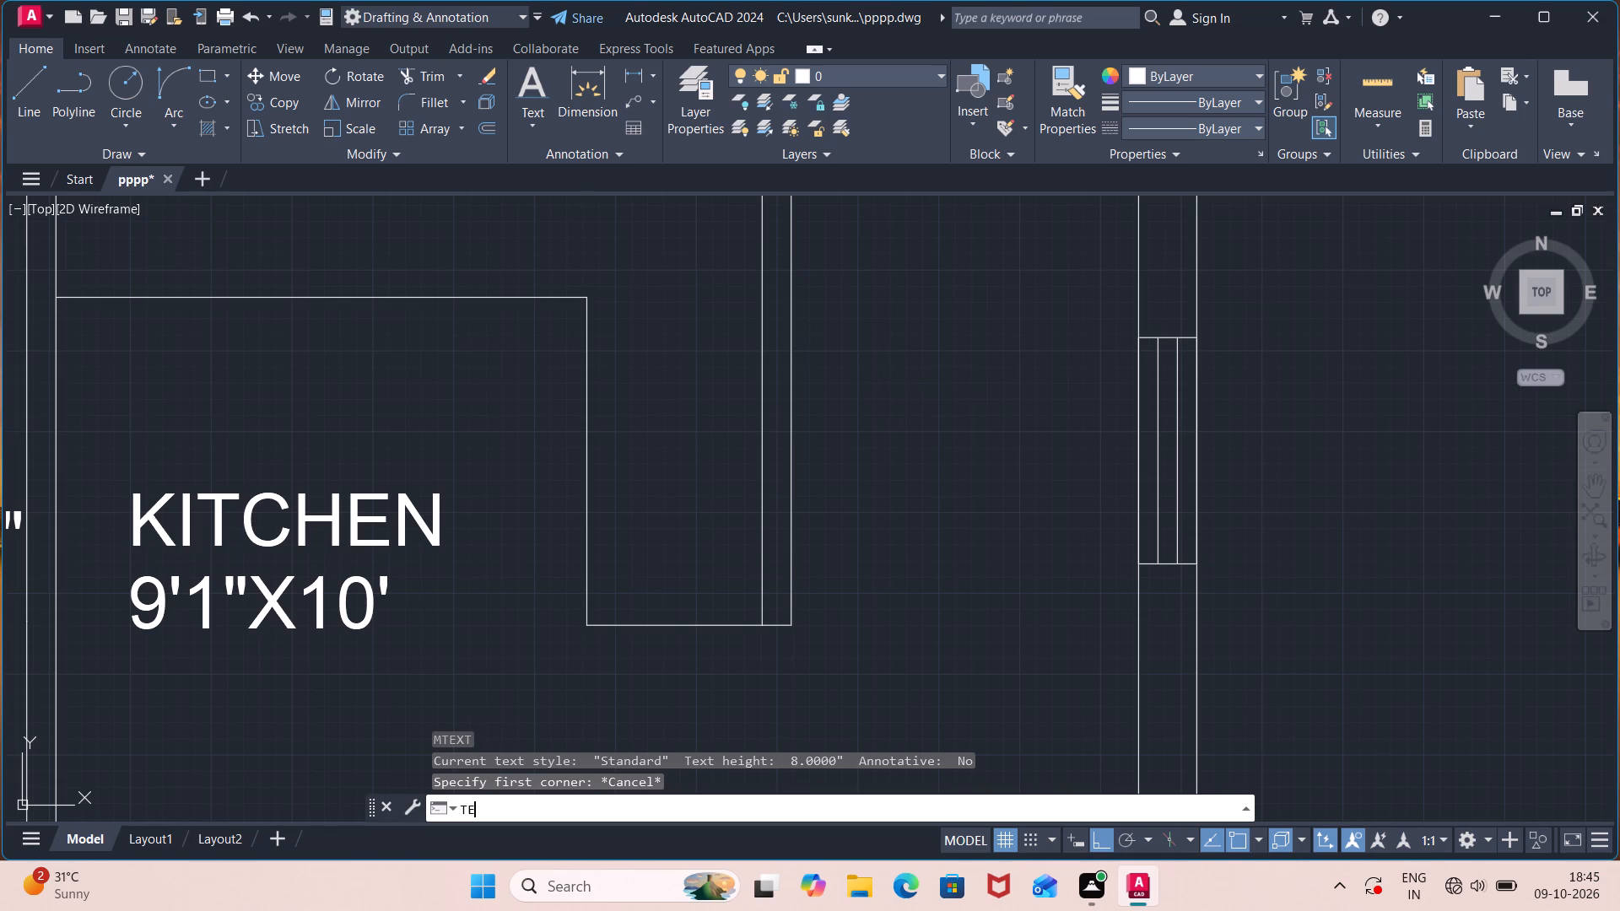
pyautogui.press('t')
pyautogui.press('Return')
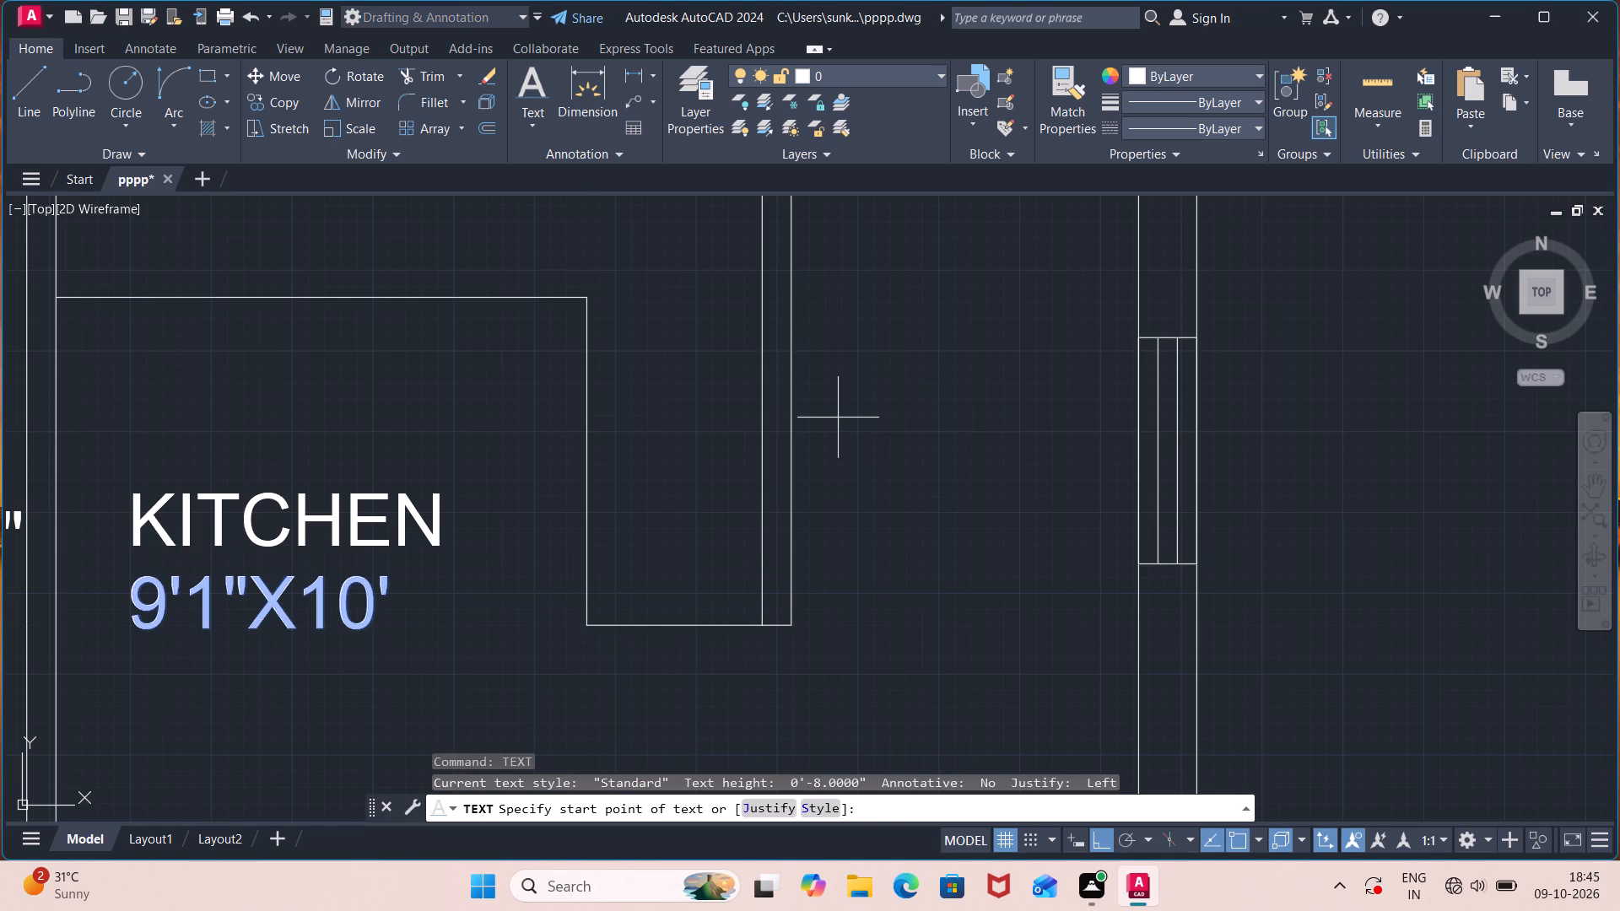
pyautogui.click(829, 429)
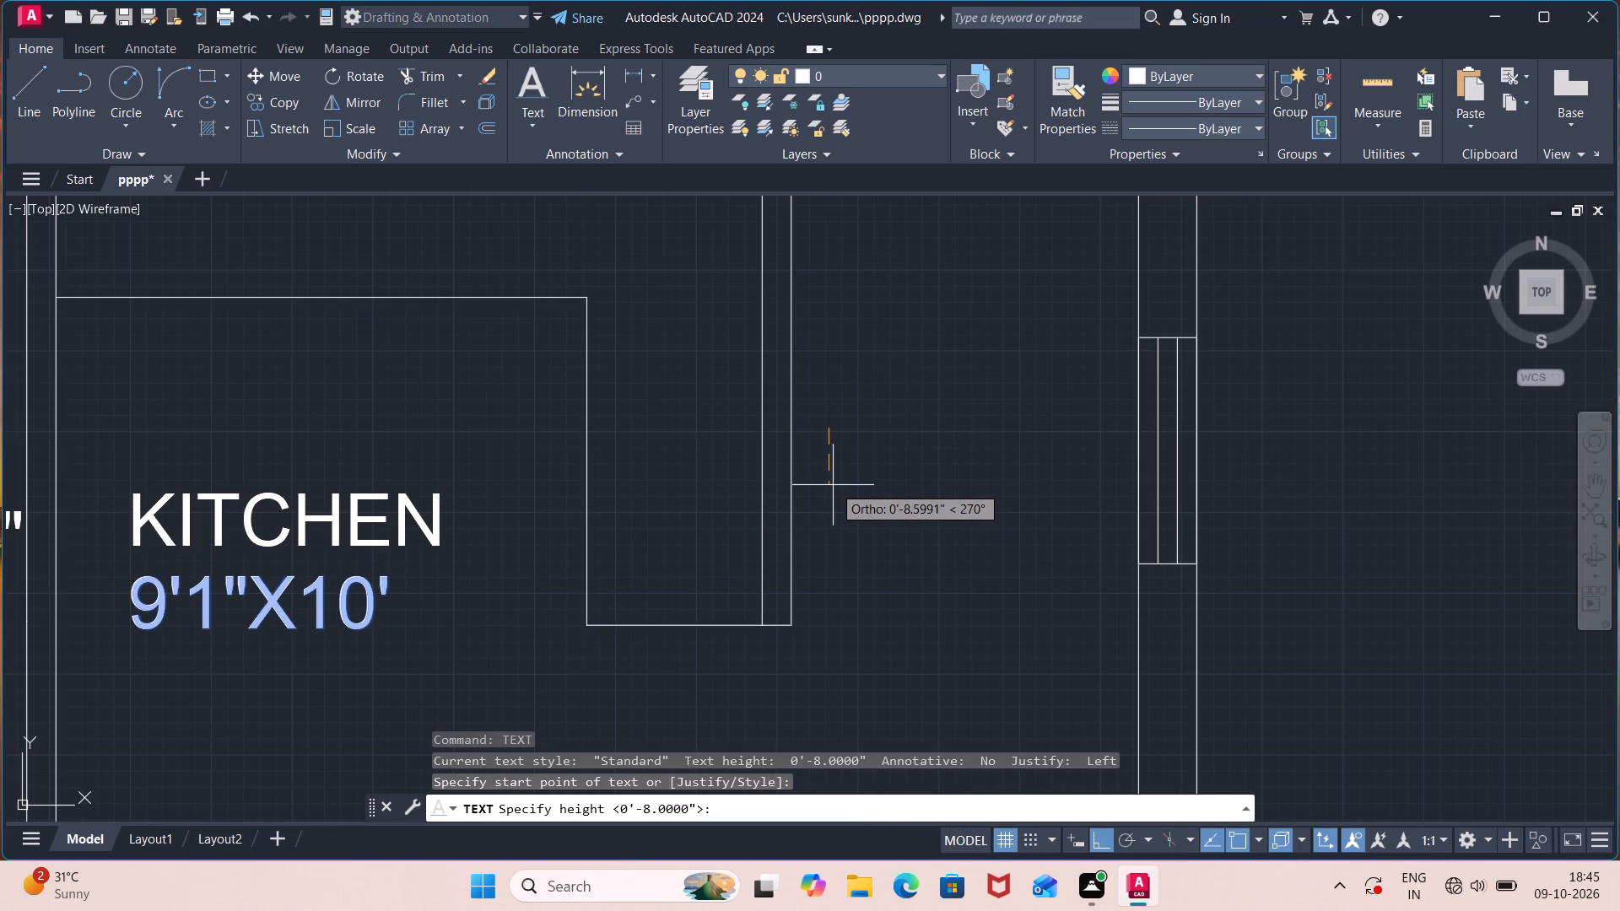
pyautogui.click(878, 443)
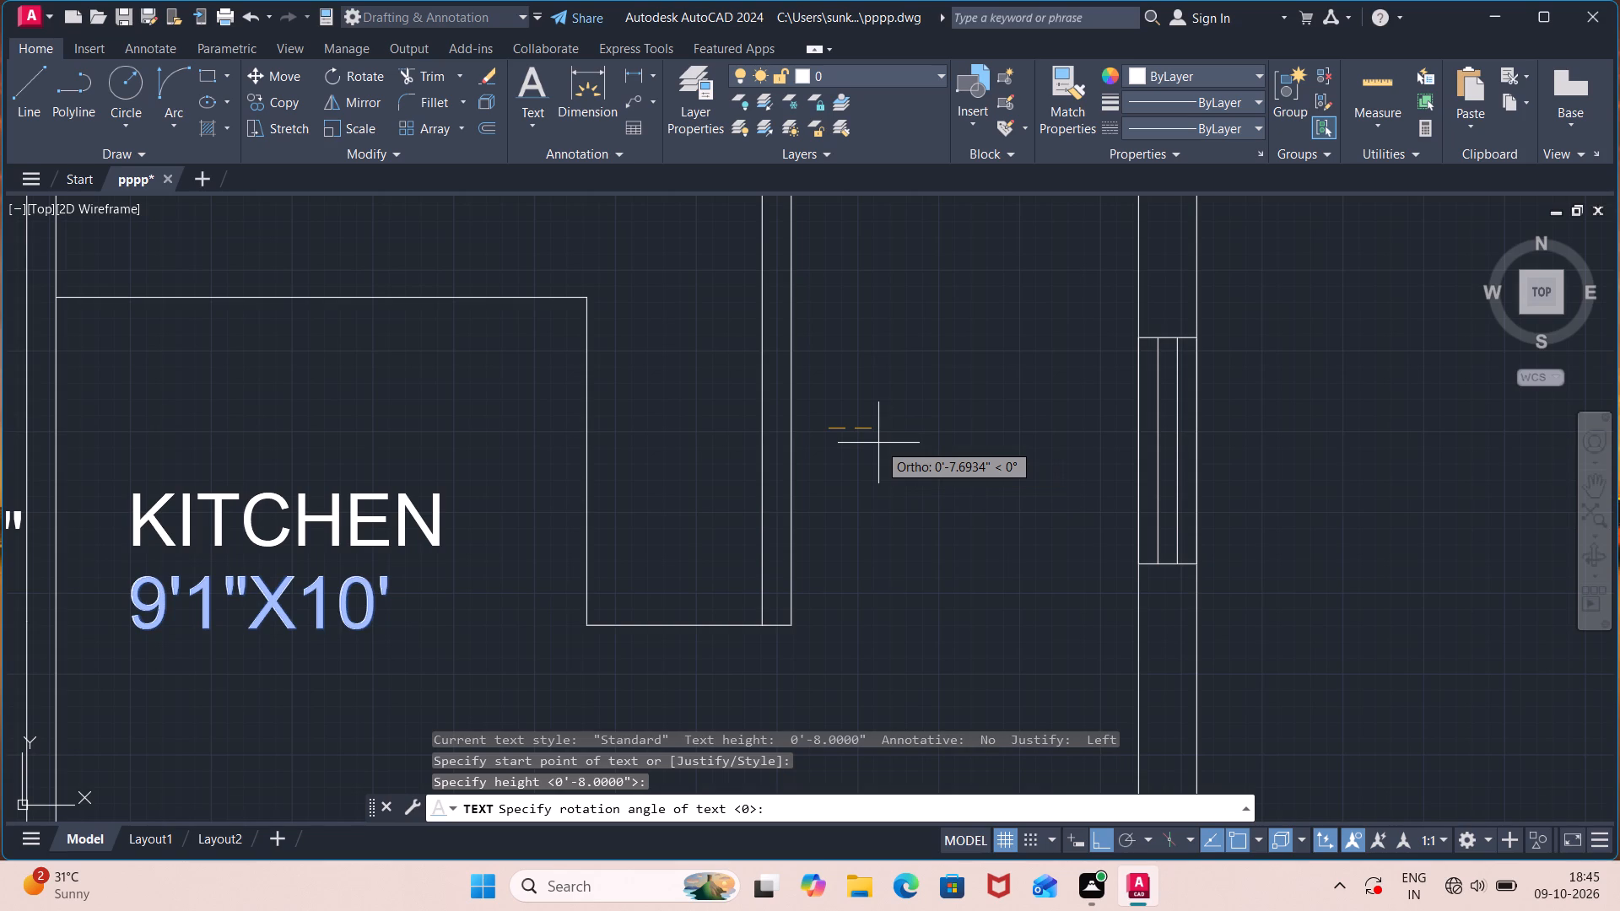
pyautogui.press('Return')
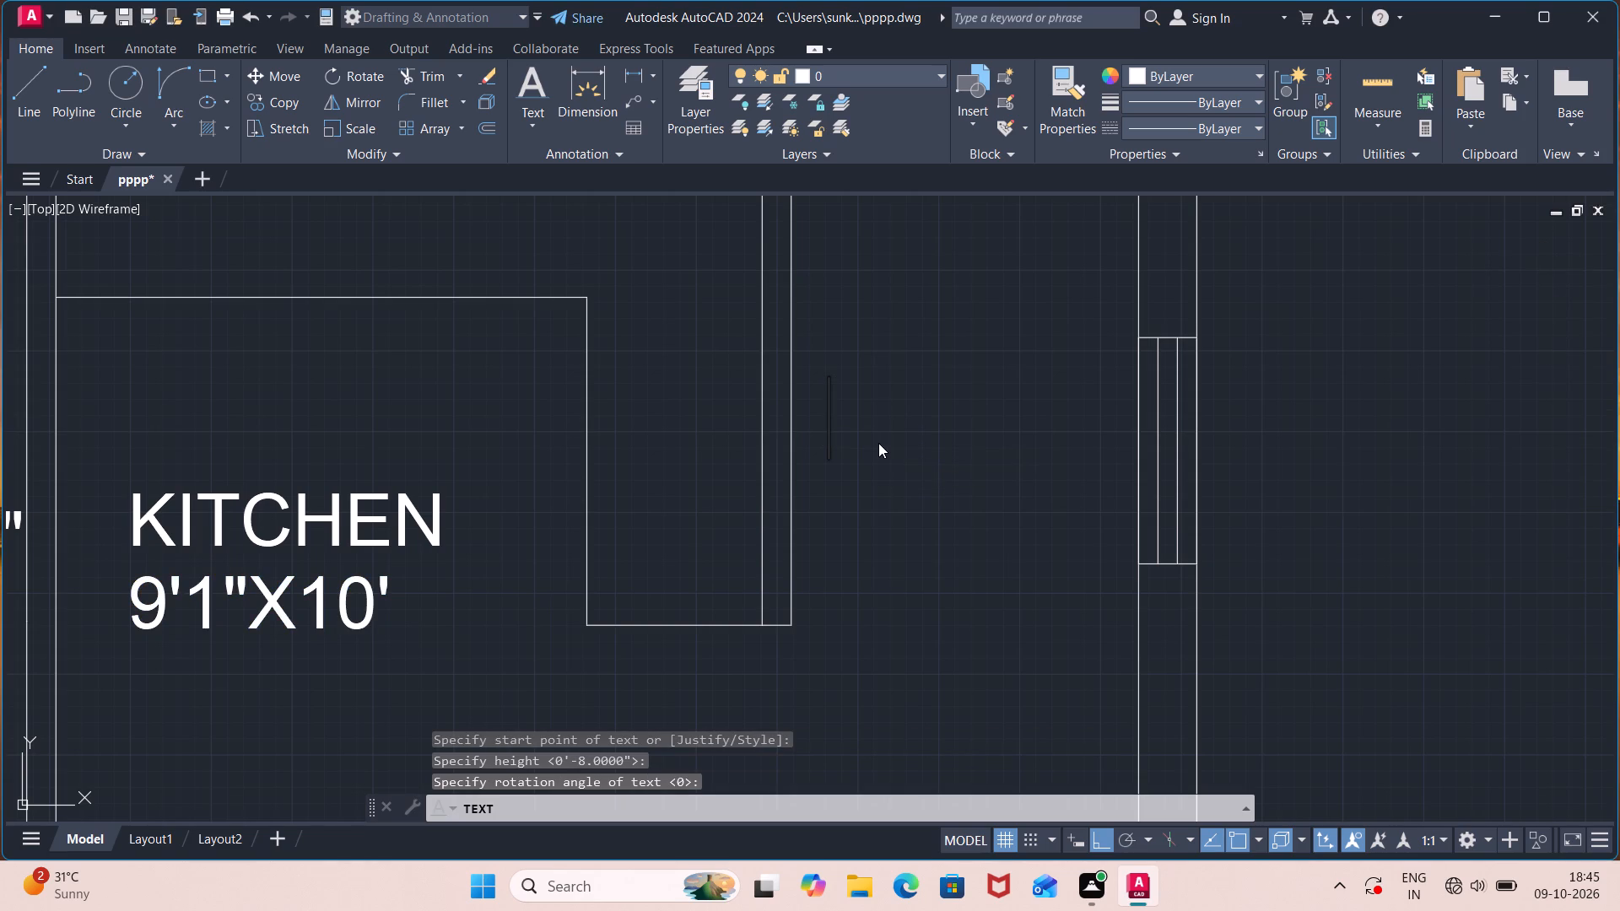
pyautogui.write('WORK')
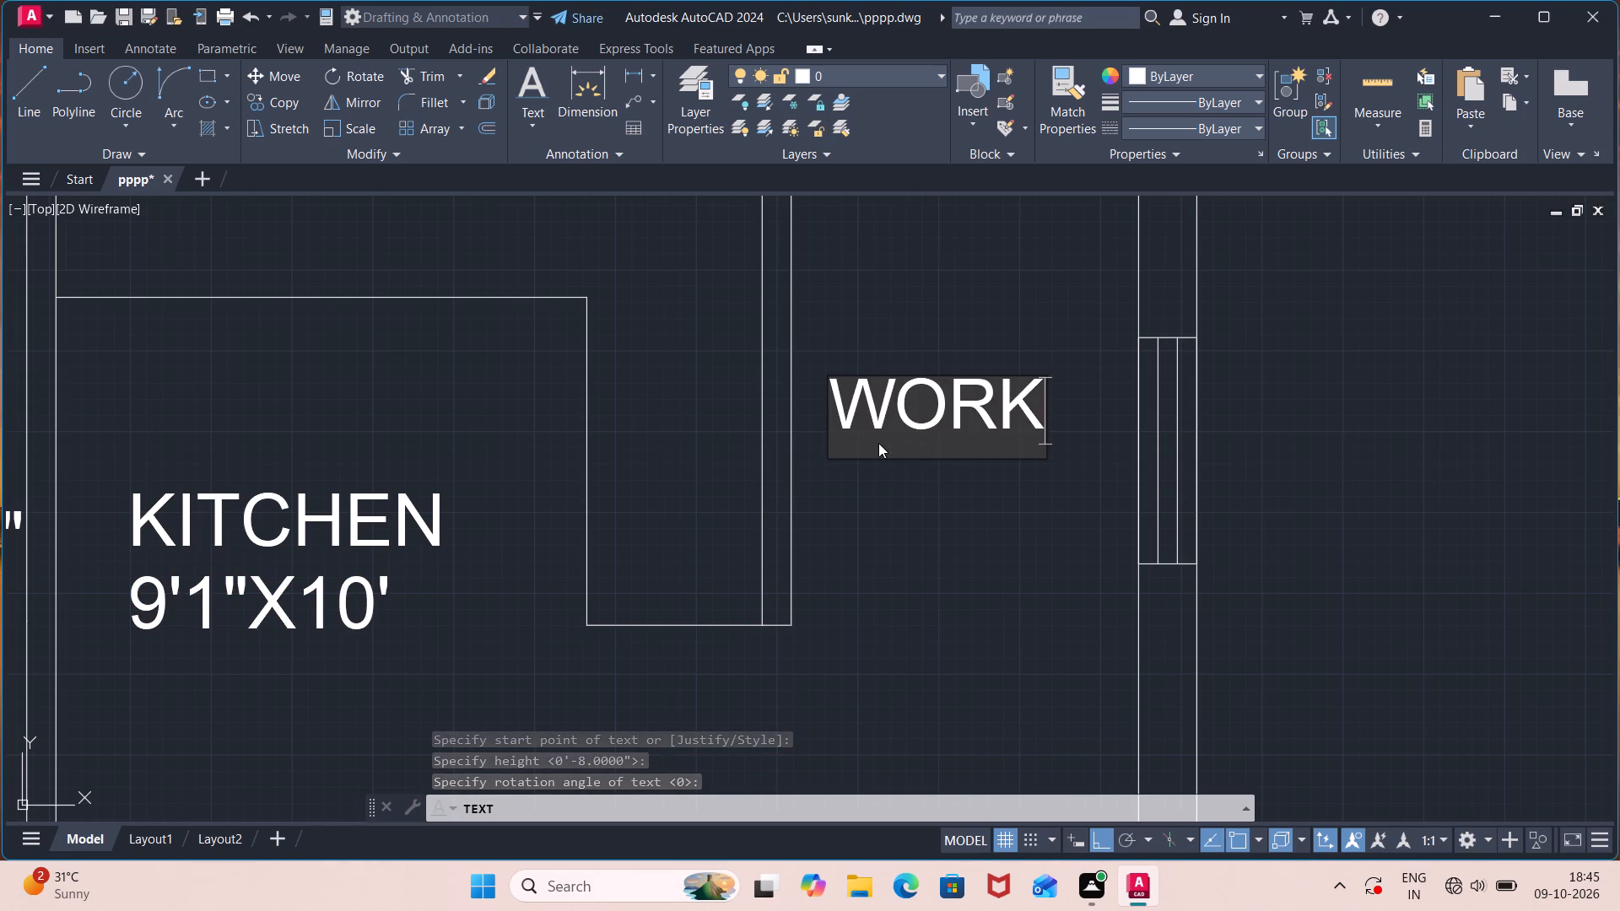
pyautogui.press('Return')
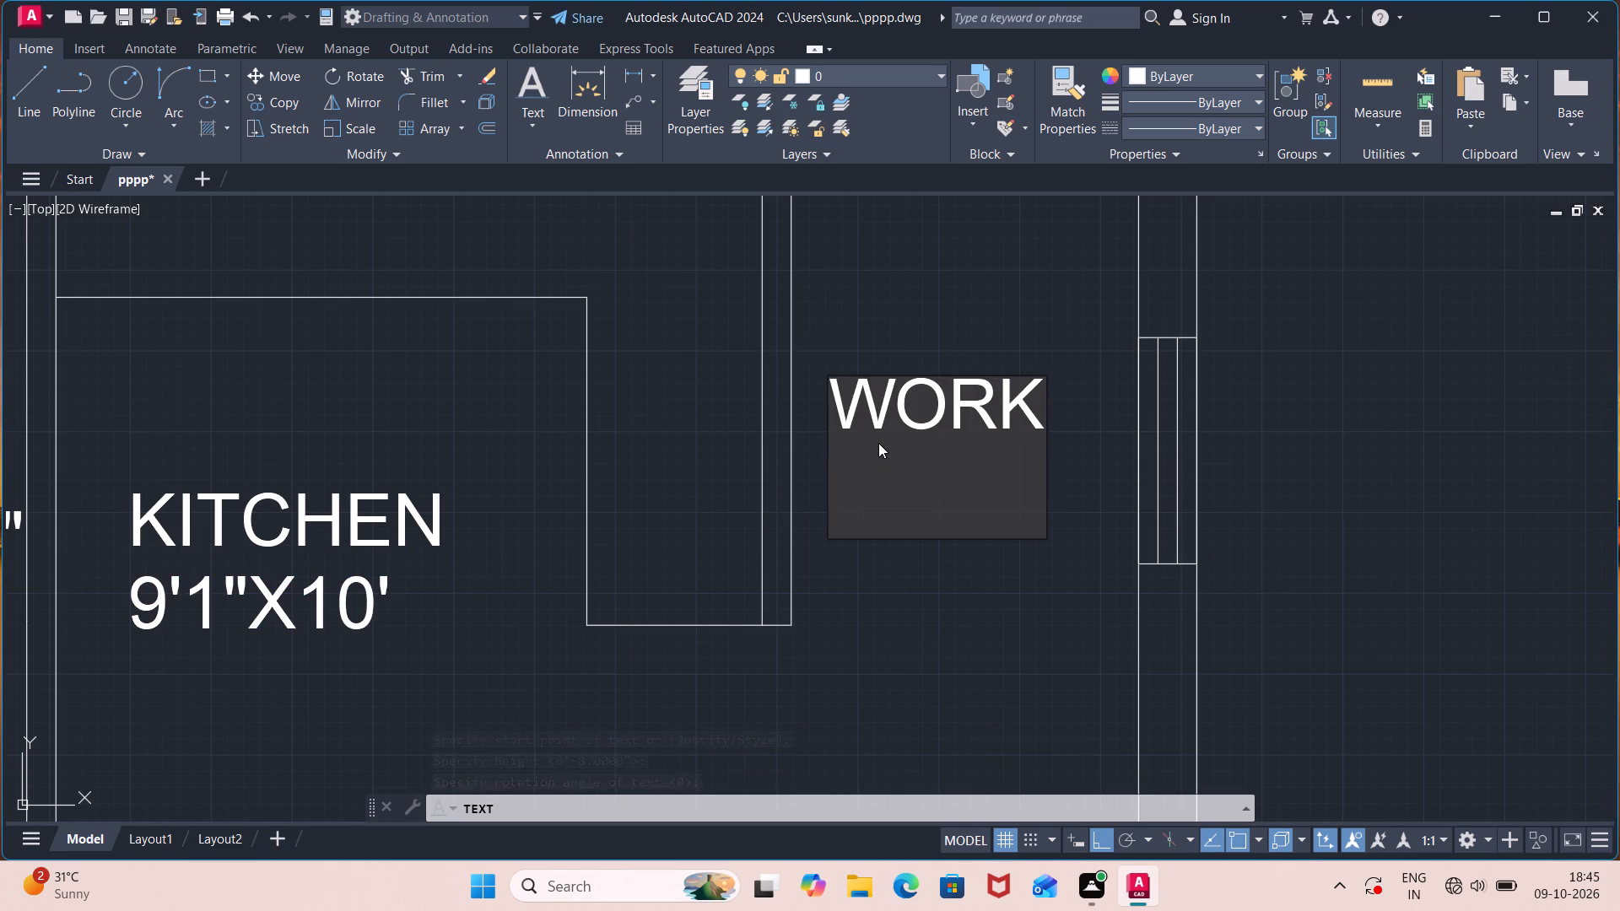
pyautogui.write('AREA')
pyautogui.press('Return')
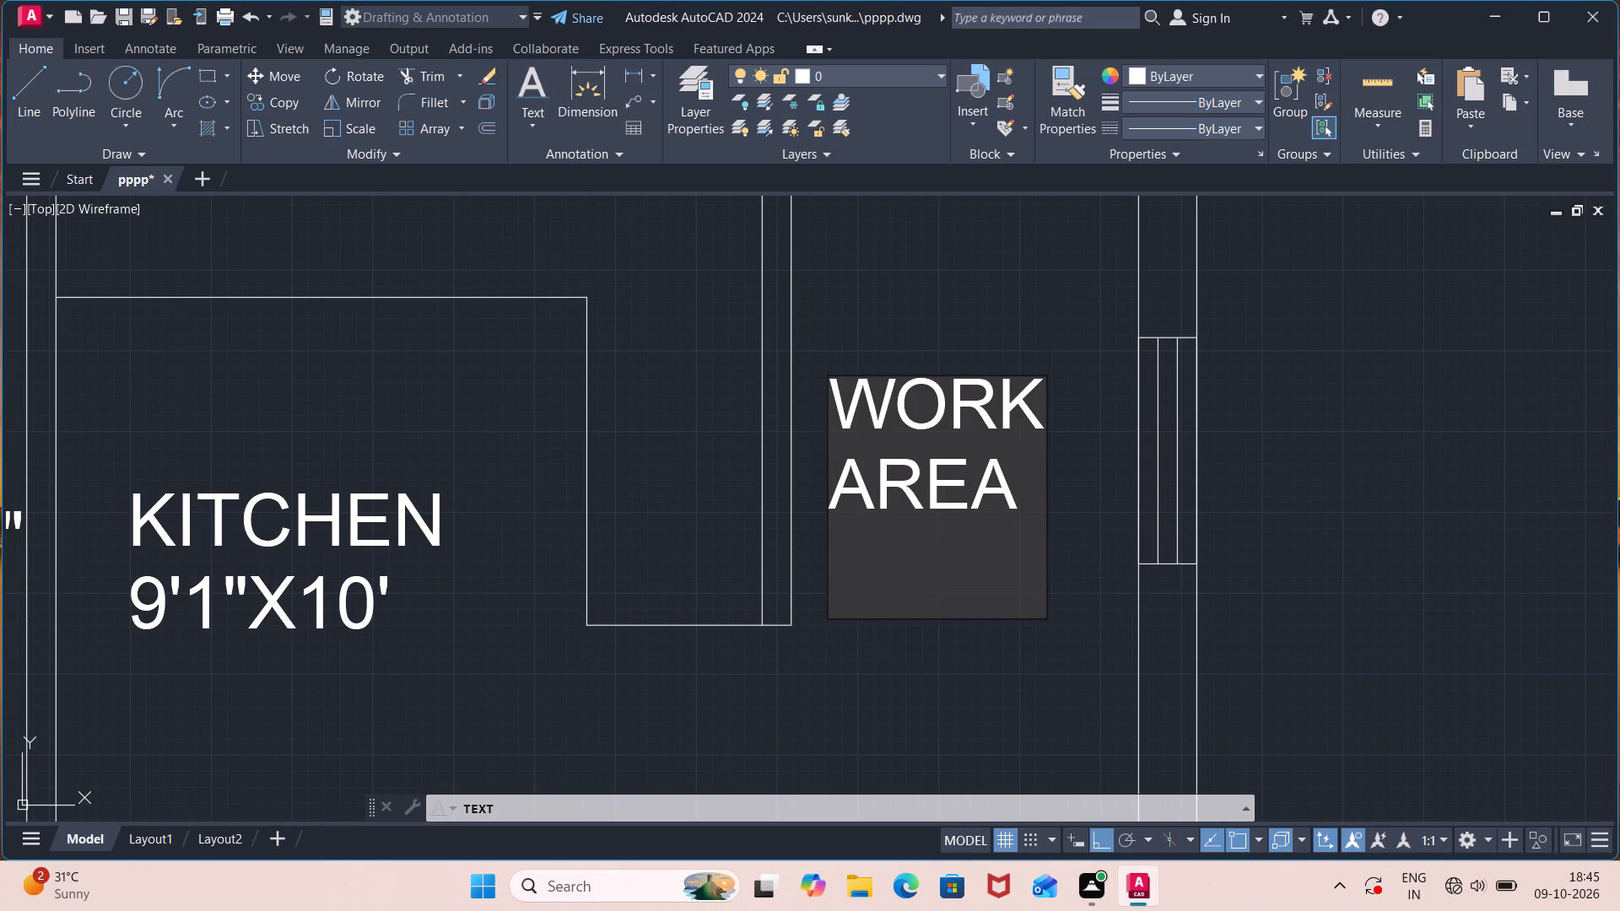
pyautogui.write("3'9")
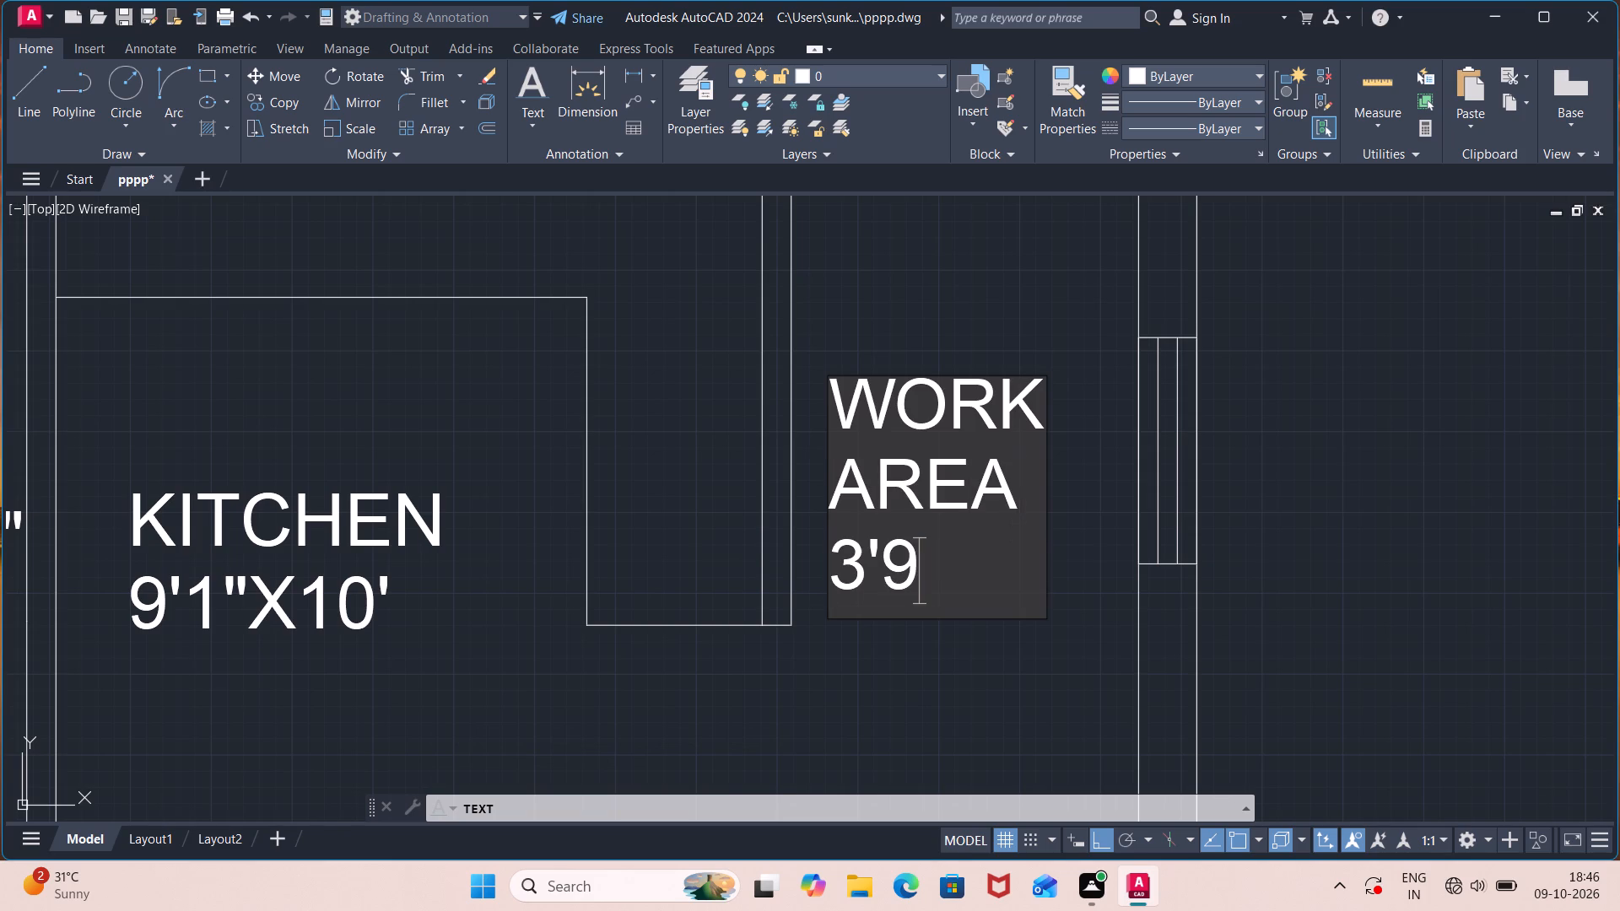
pyautogui.write('"X')
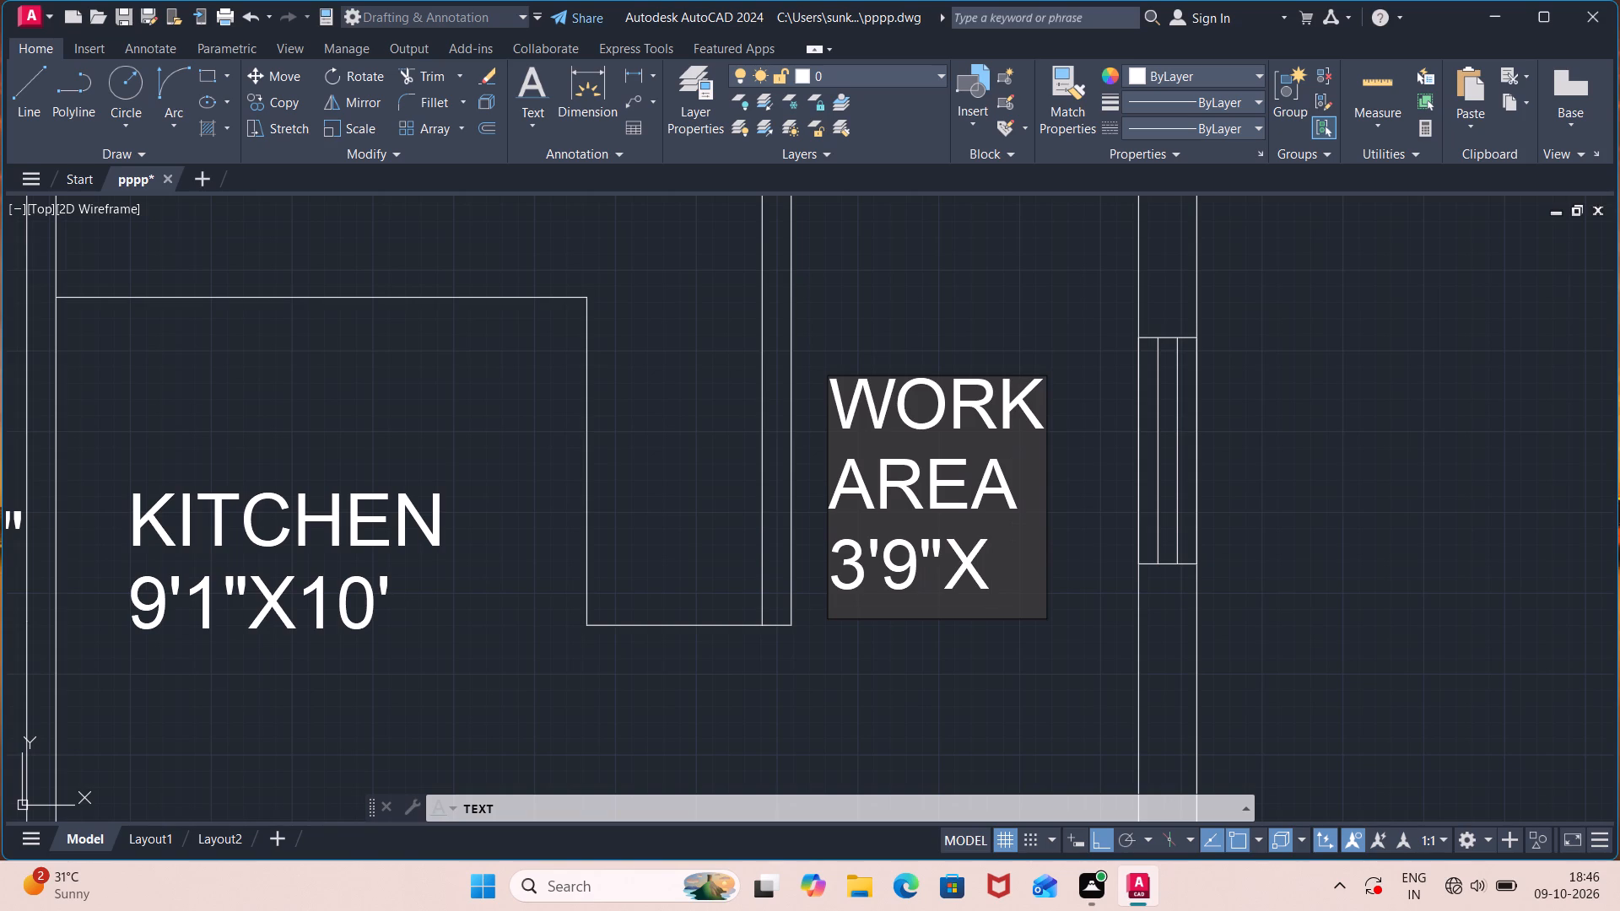
pyautogui.write("10'")
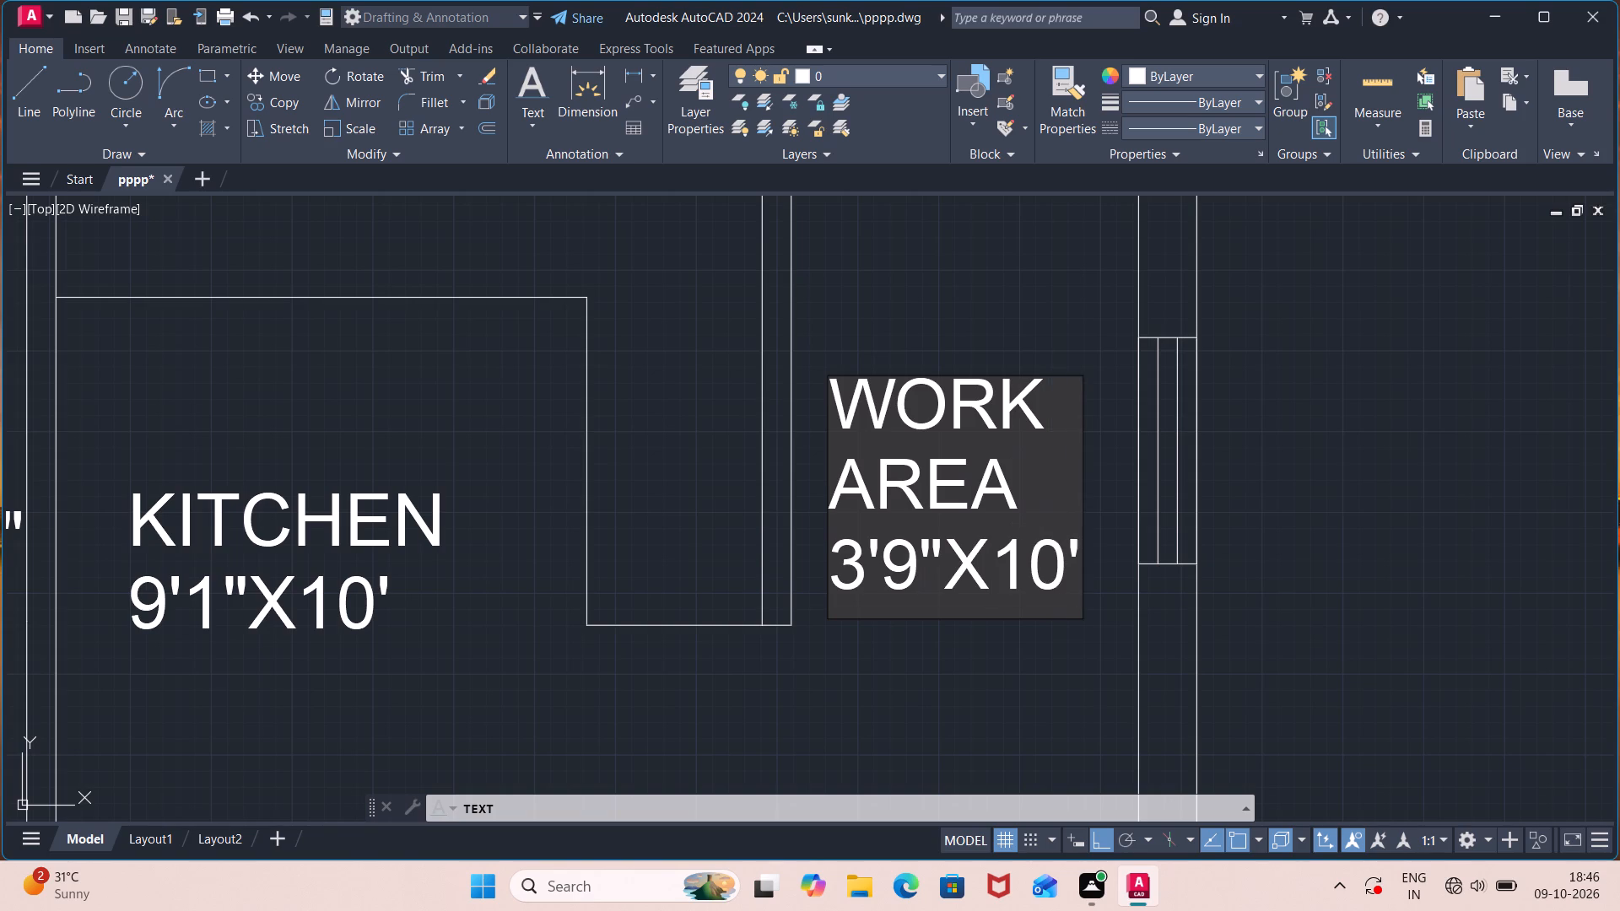
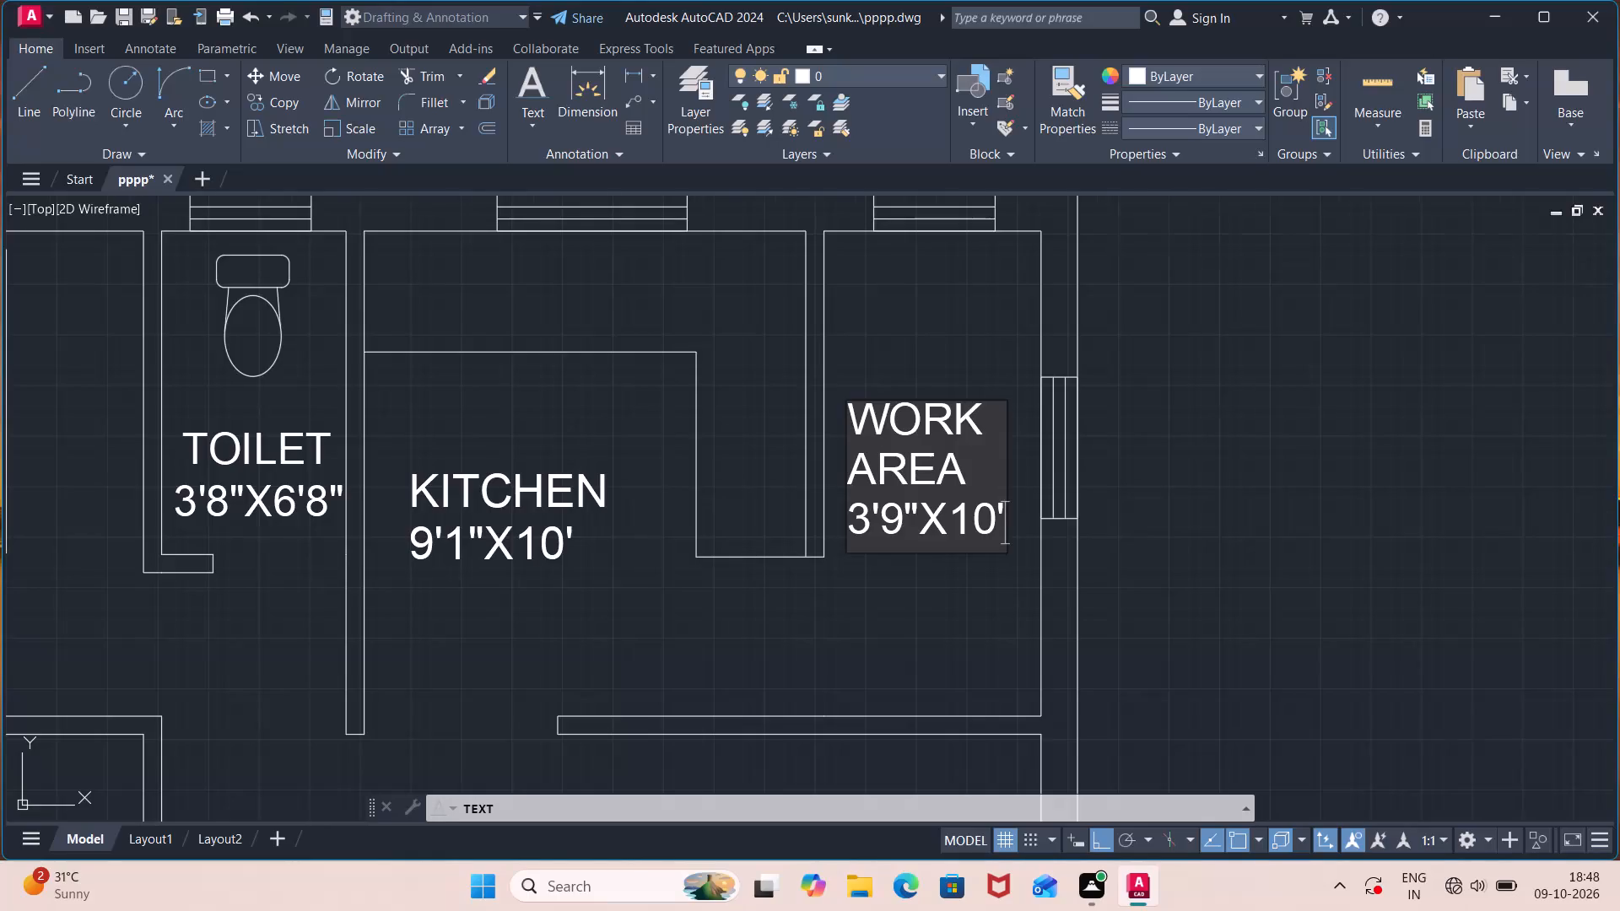
# Finish the WORK AREA 3'9"X10' text label and end the text command.
pyautogui.scroll(1, 878, 443)
pyautogui.press('Return')
pyautogui.press('Return')
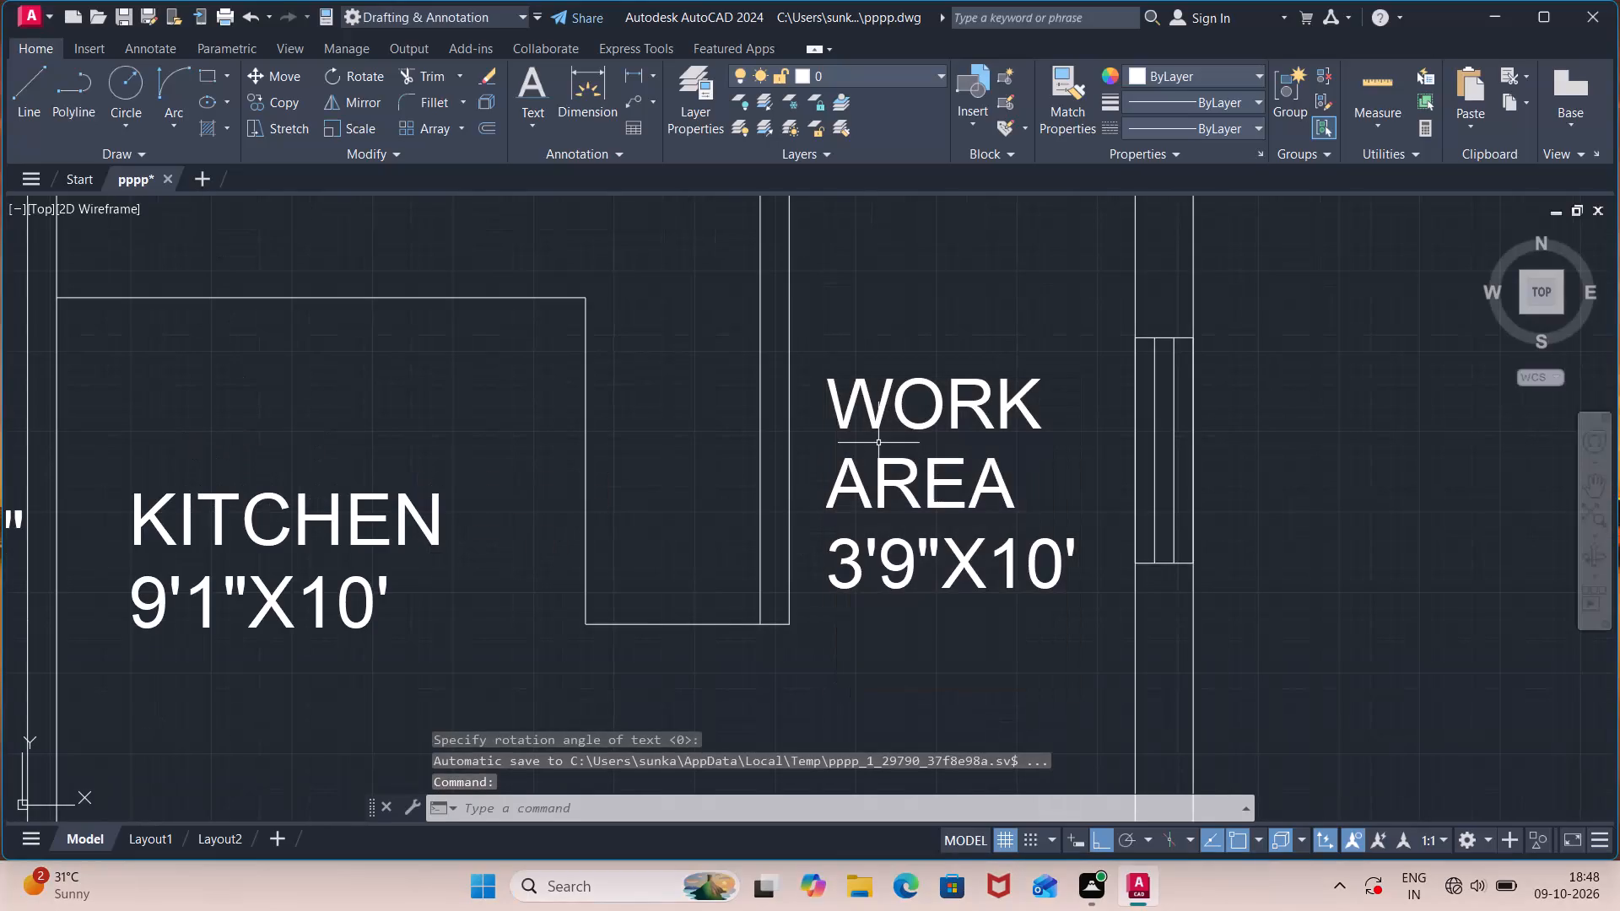
# Start a single-line text label just below the bed in the room beneath the BED ROOM label, with height 7" and rotation 0.
pyautogui.scroll(-2, 897, 515)
pyautogui.moveTo(879, 574); pyautogui.dragTo(1111, 385, button='middle')
pyautogui.moveTo(918, 623); pyautogui.dragTo(1036, 520, button='middle')
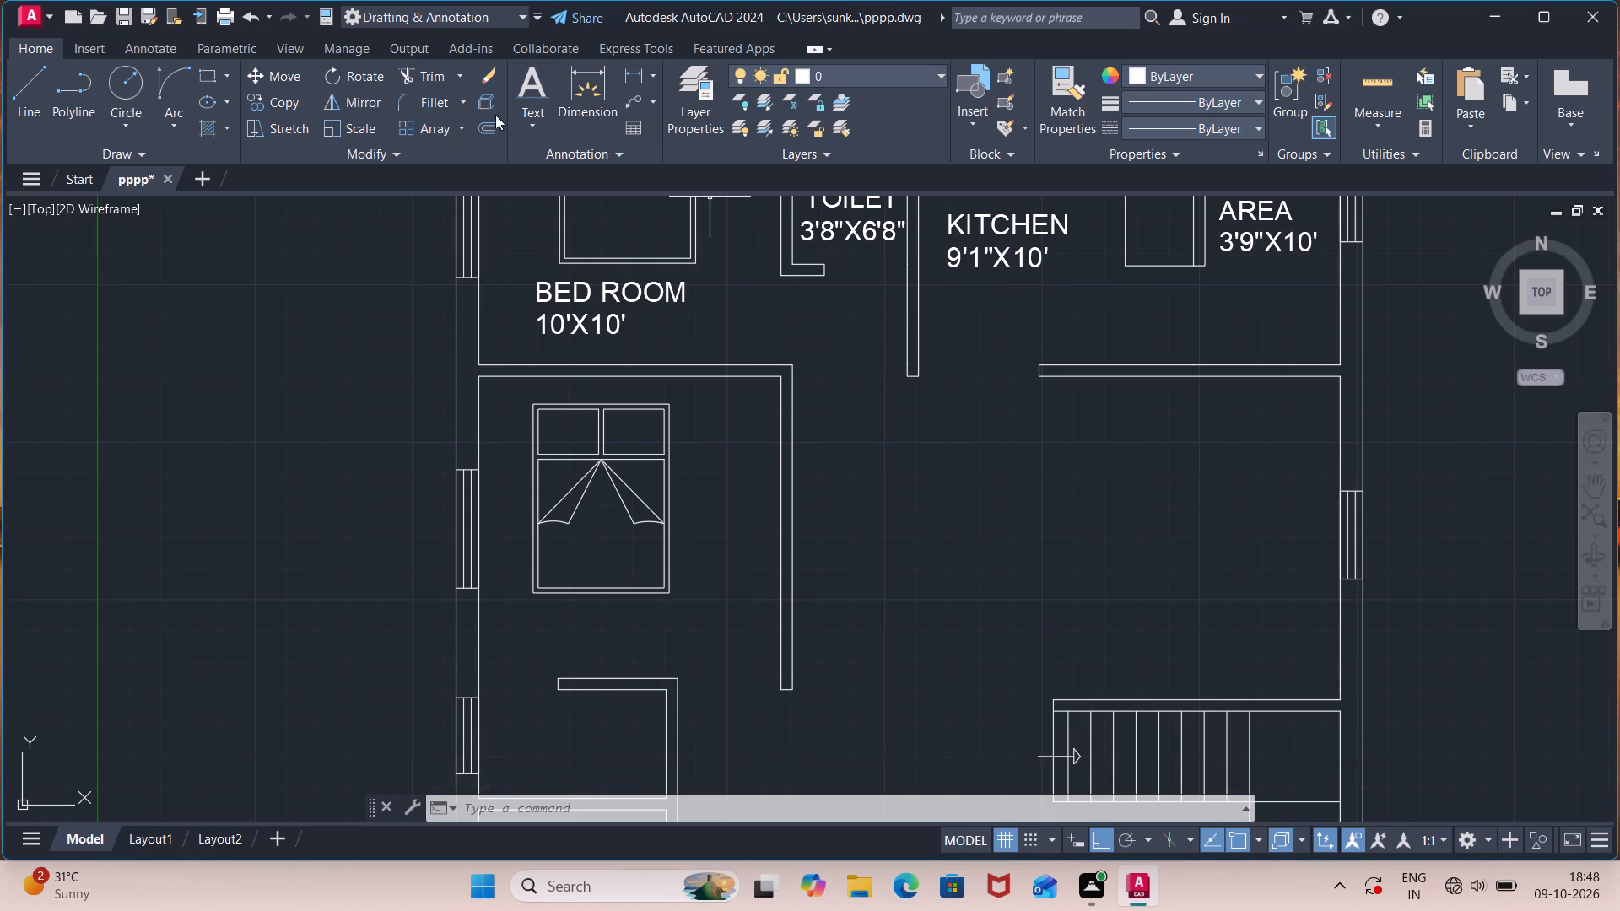
pyautogui.click(528, 111)
pyautogui.click(575, 197)
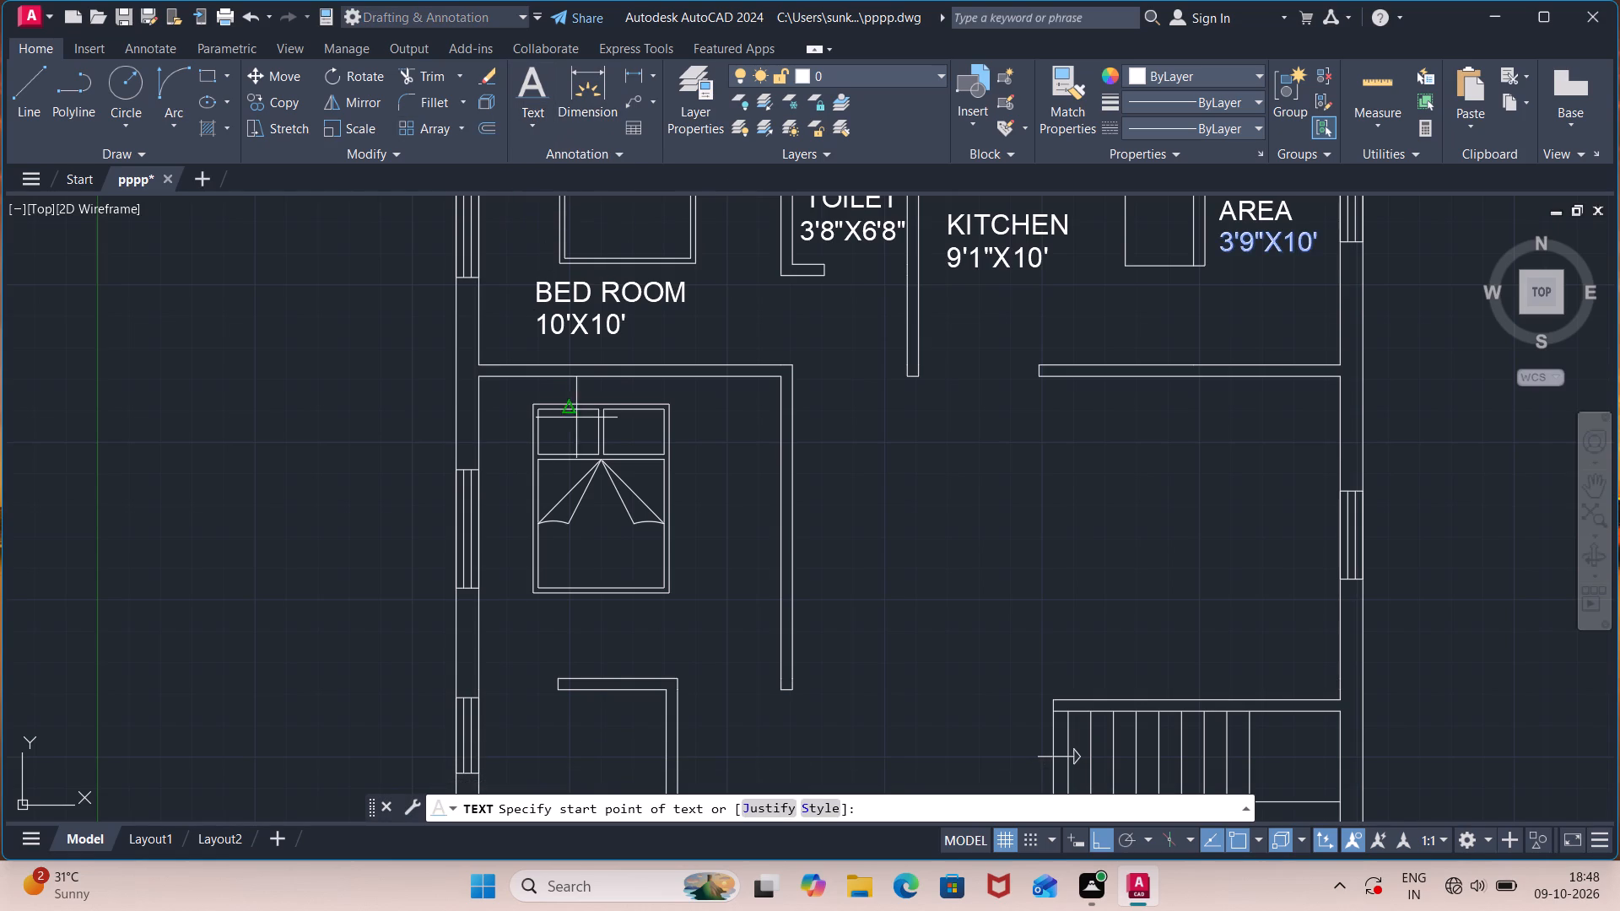
pyautogui.click(522, 616)
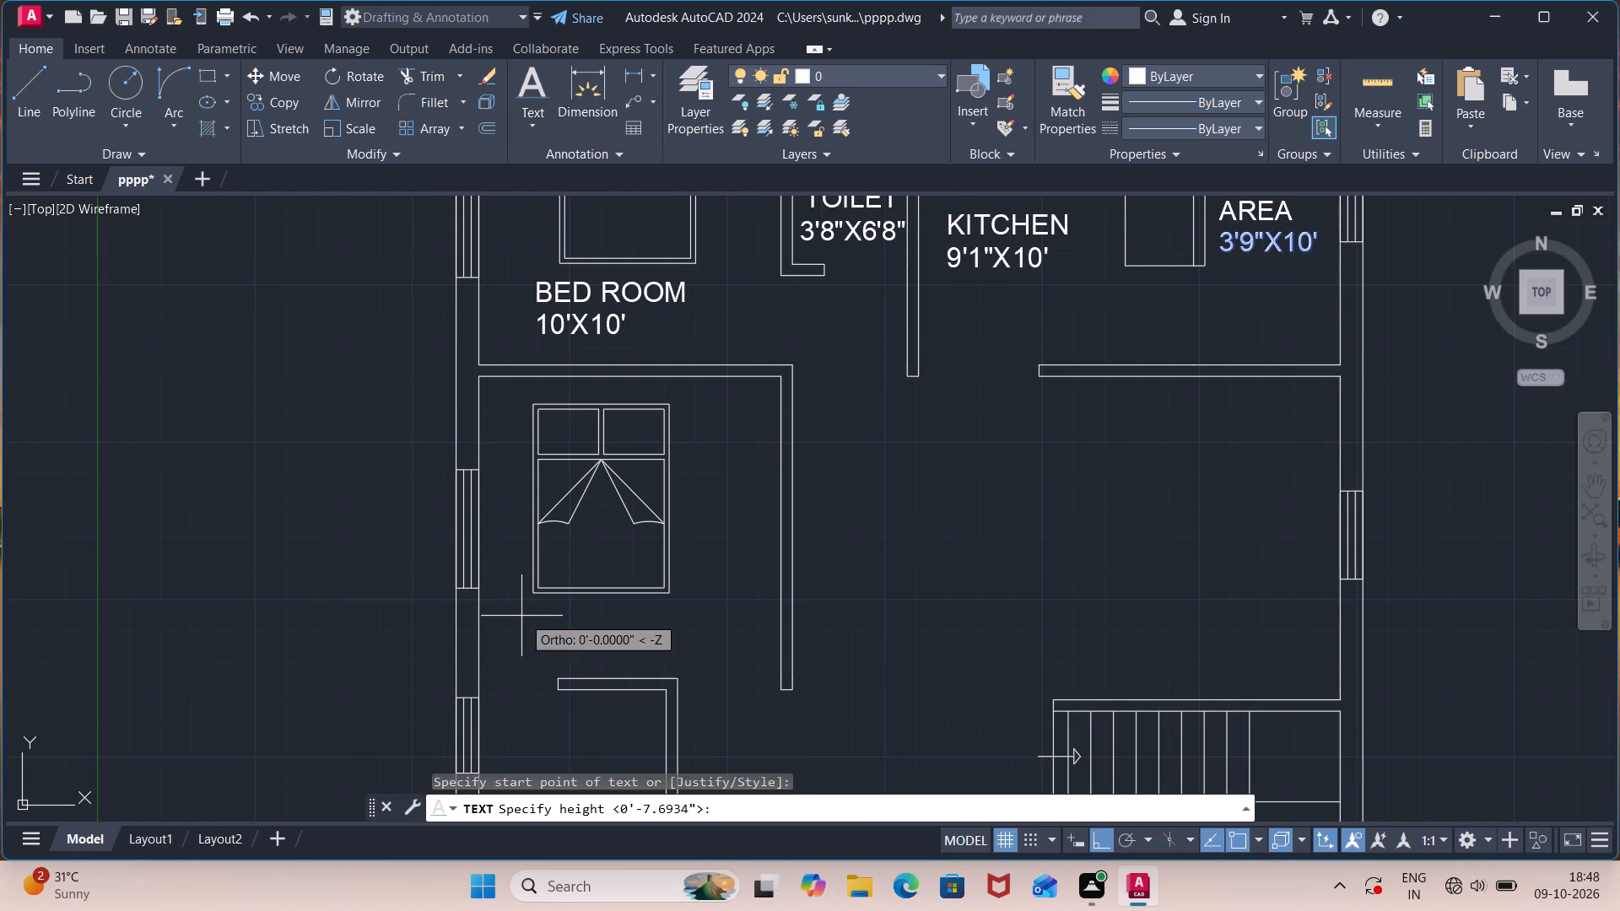
pyautogui.write('7"')
pyautogui.press('Return')
pyautogui.press('0')
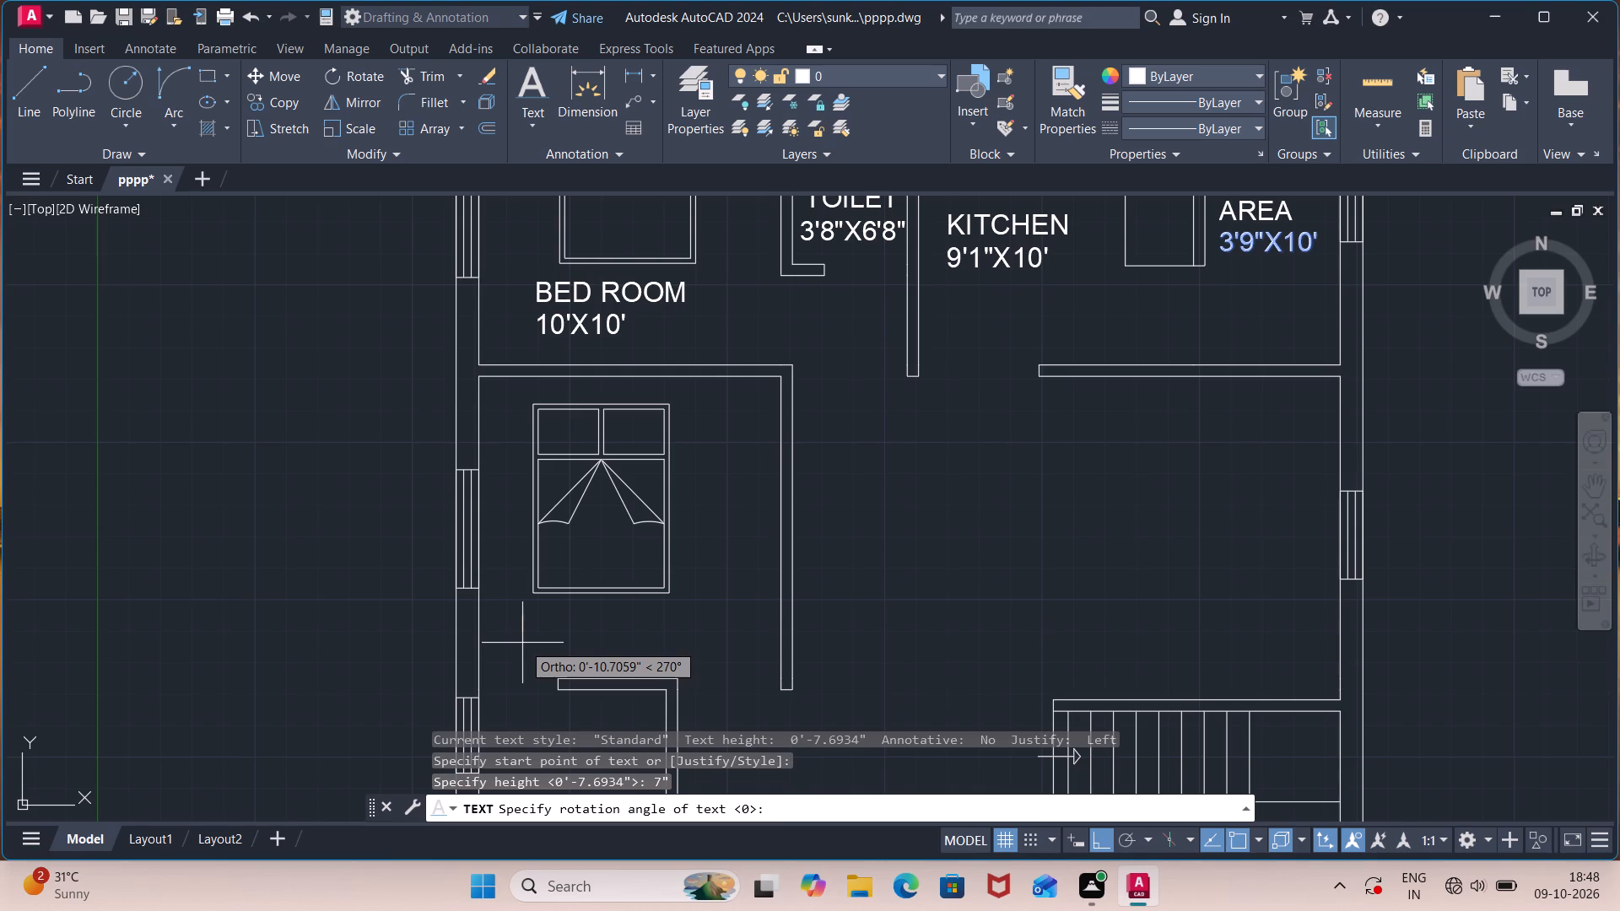
pyautogui.press('Return')
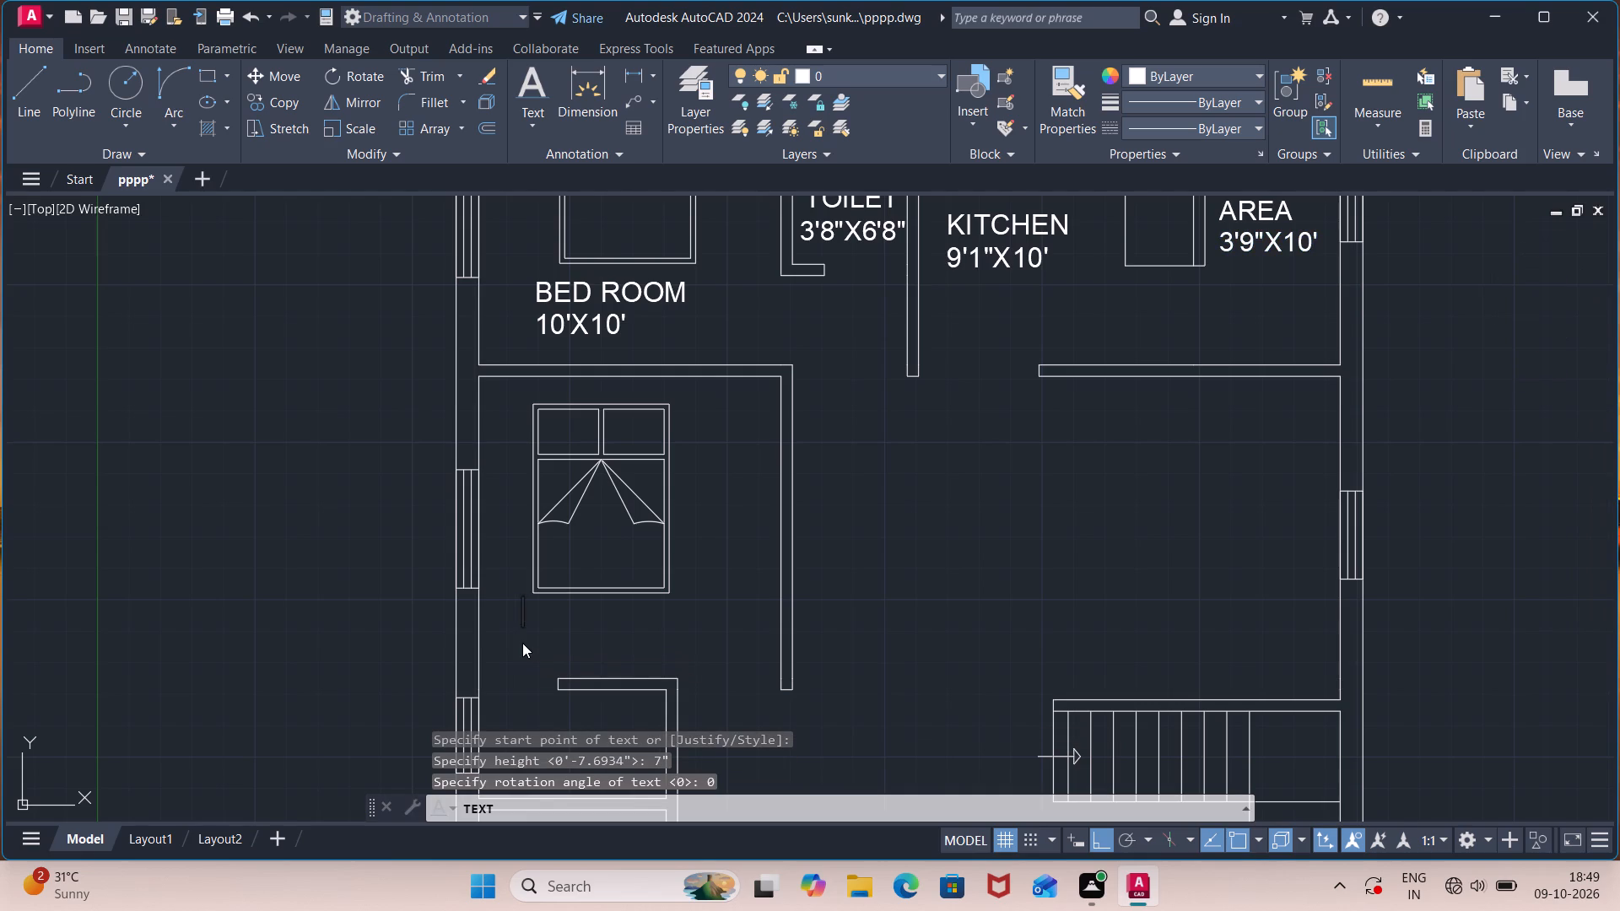
pyautogui.click(522, 641)
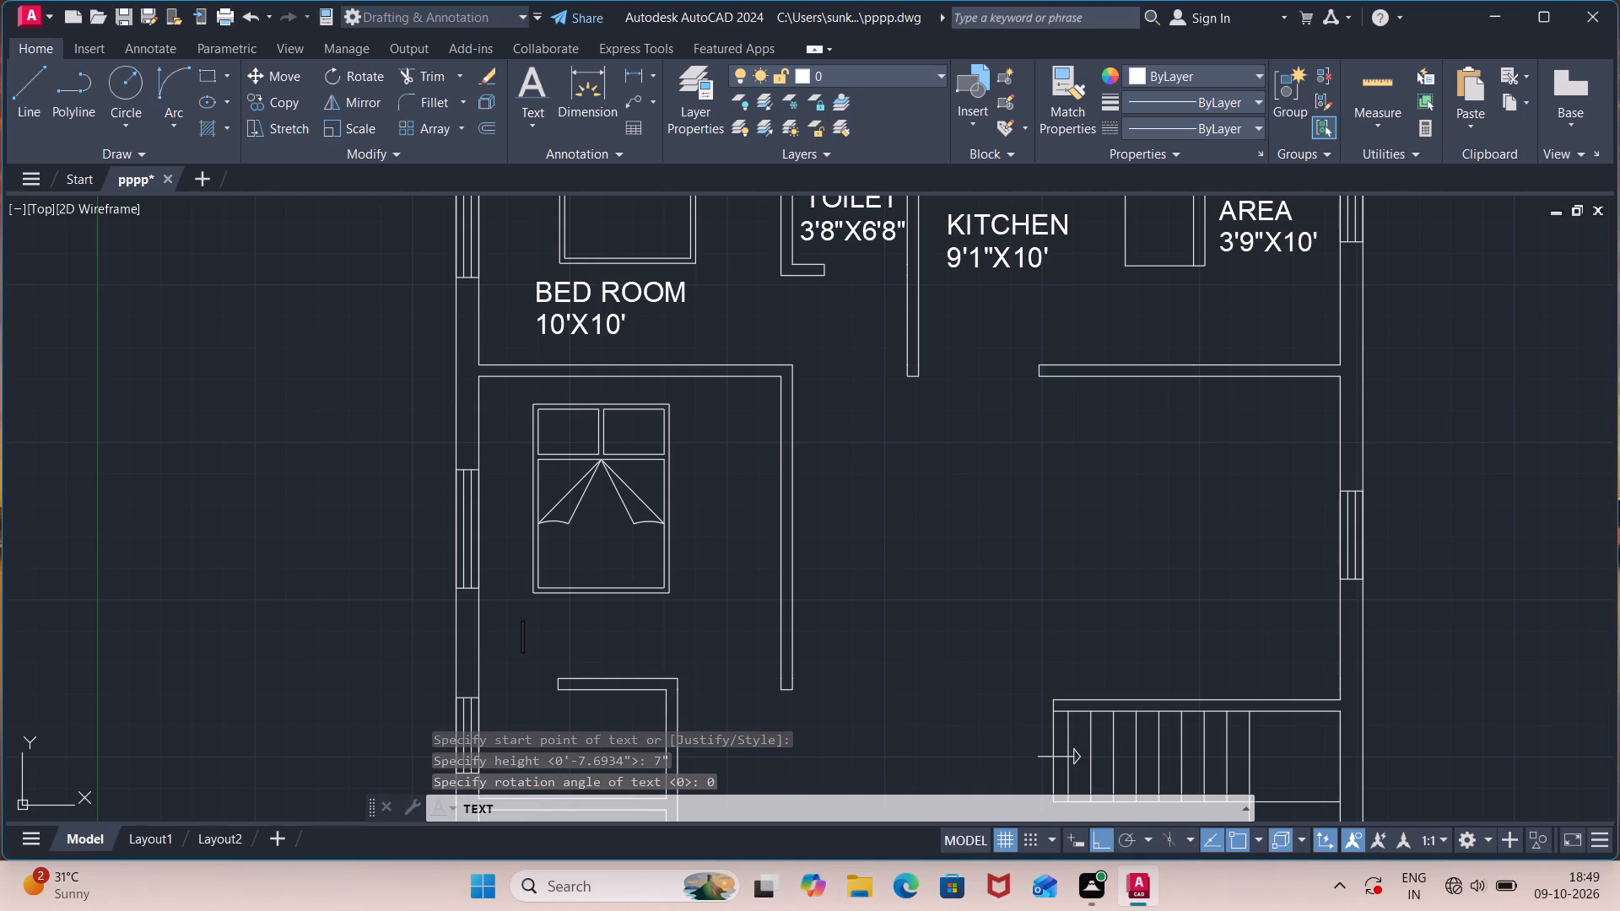
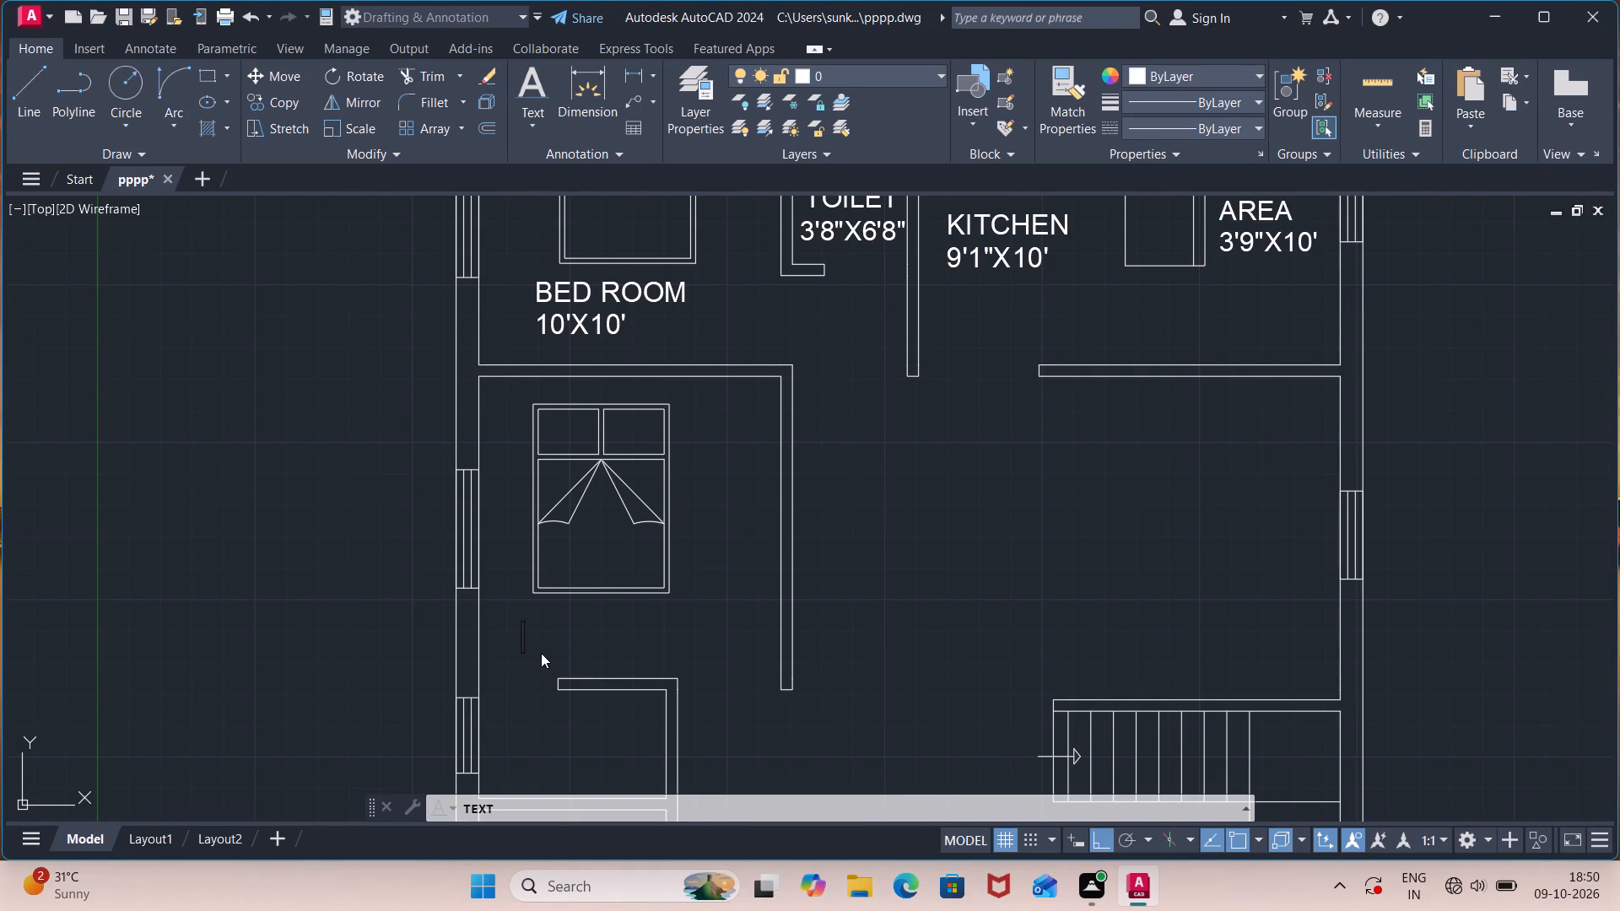
# Enter BED ROOM with 10'X10' on the line below as the label text, and end the text command.
pyautogui.write('BED ROOM')
pyautogui.press('Return')
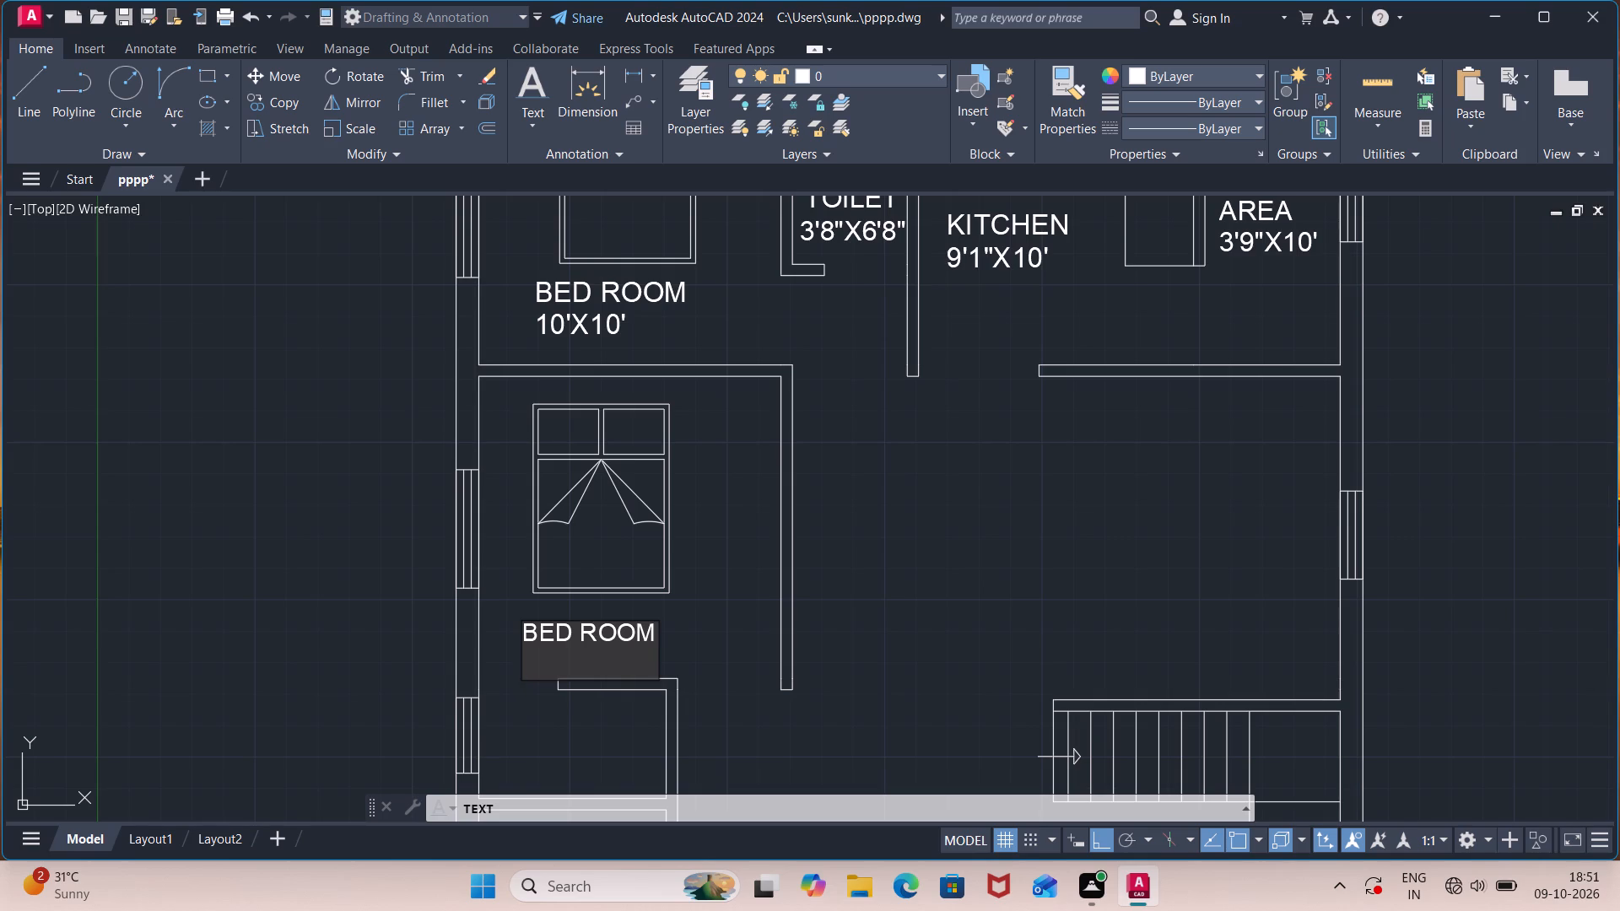
pyautogui.write('10')
pyautogui.write("'X")
pyautogui.write("10'")
pyautogui.press('Return')
pyautogui.press('Return')
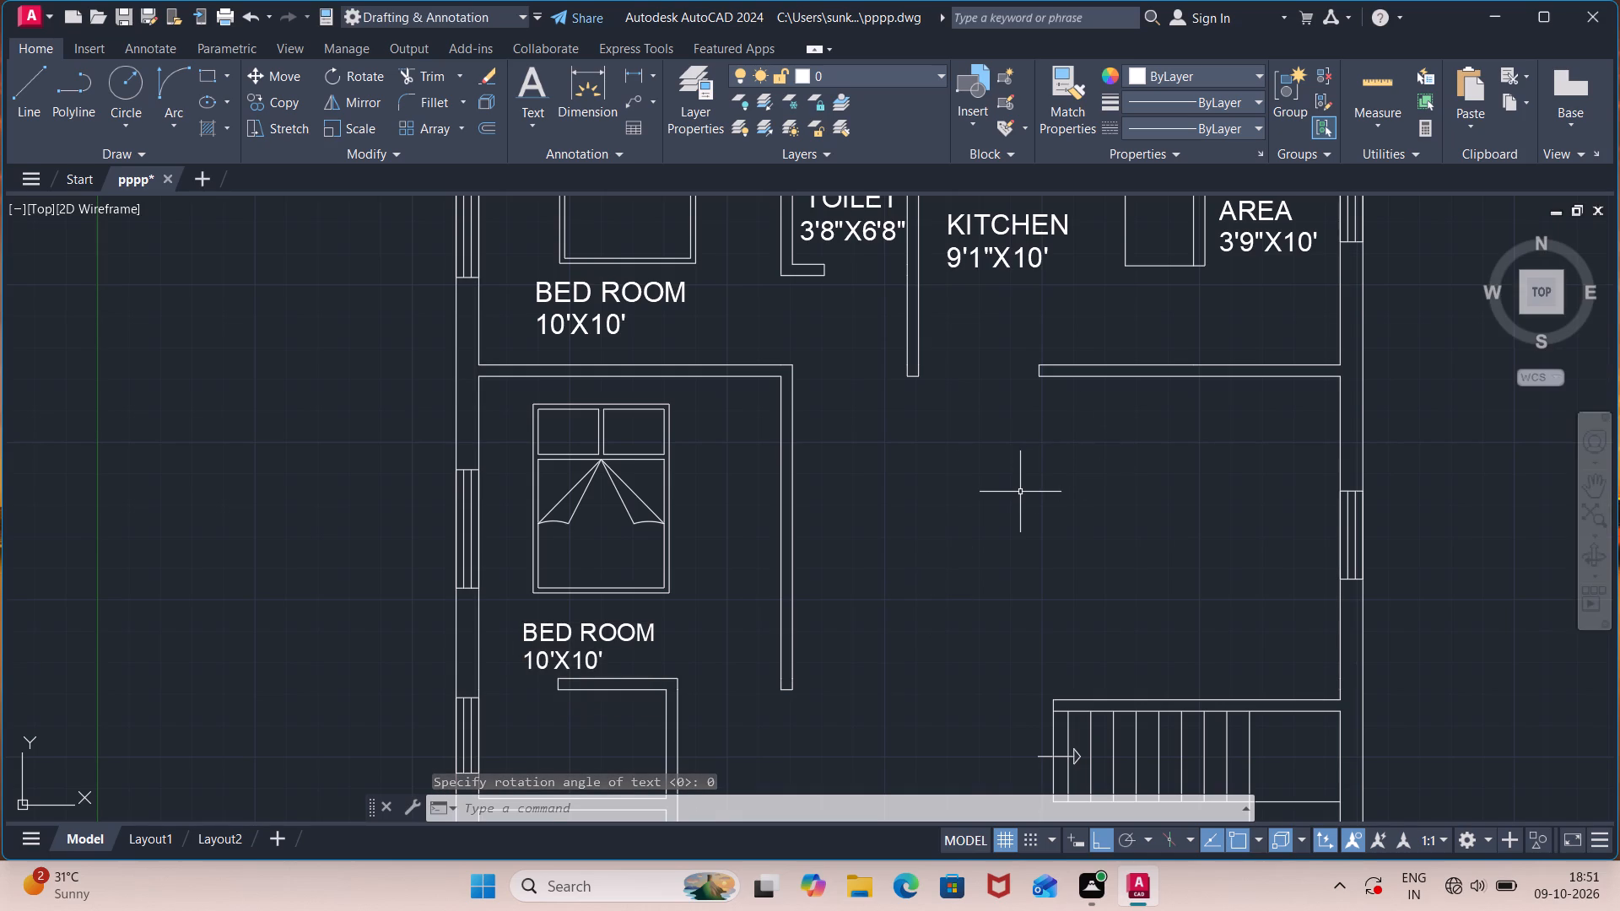
# Add a two-line single-line text label DINNING, 13'7"X10', in the open area above the staircase, with height 7" and rotation 0.
pyautogui.write('TEX')
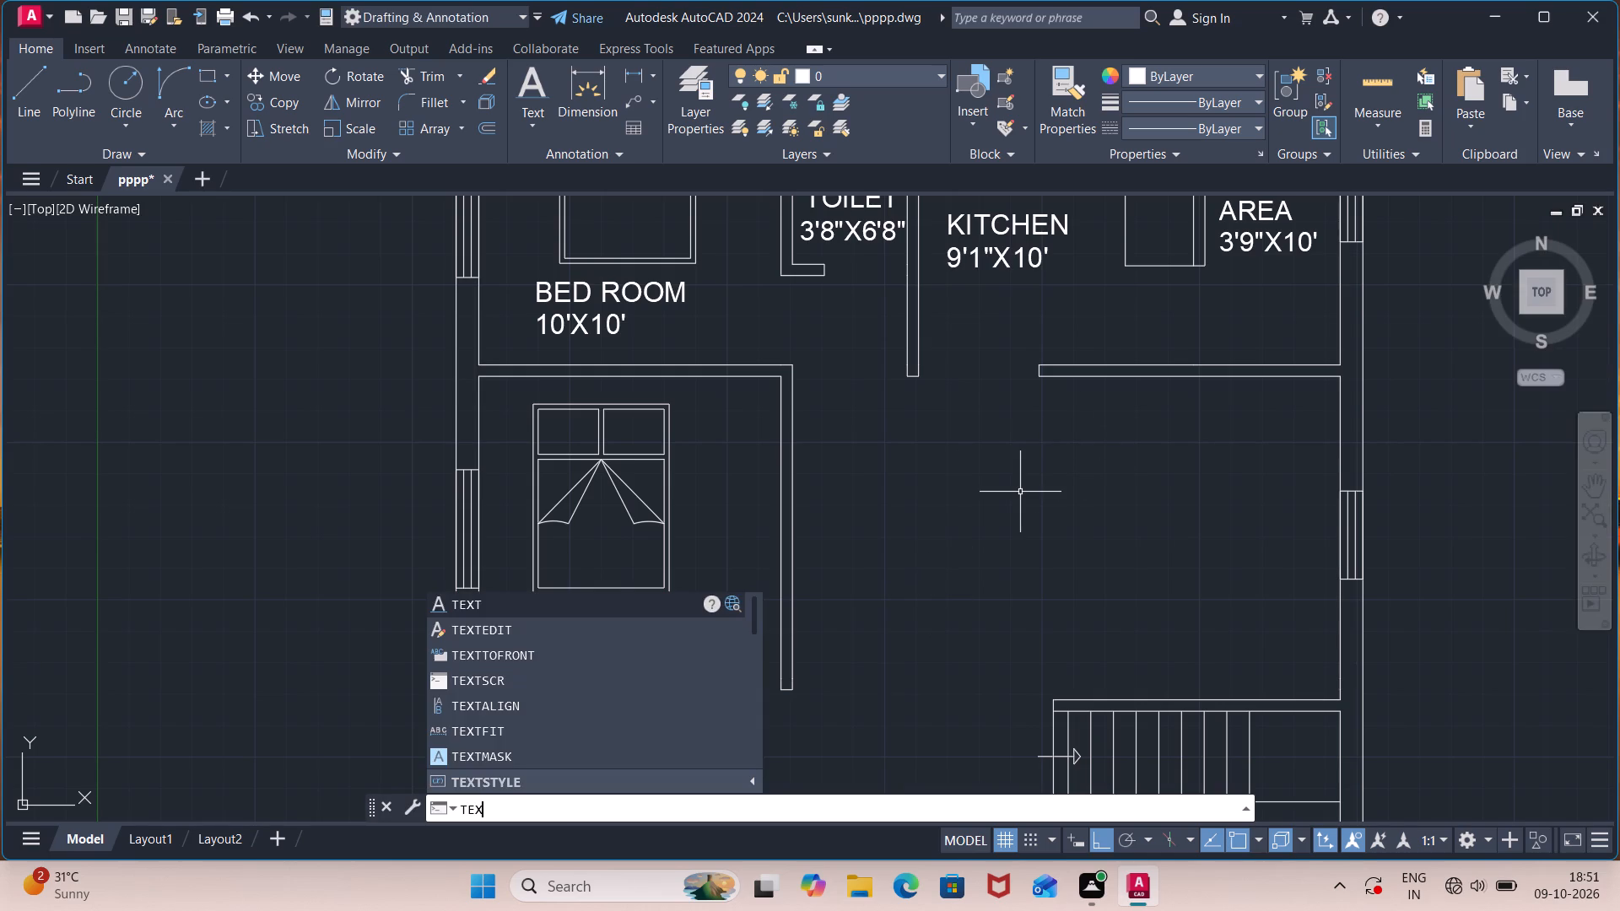
pyautogui.press('Return')
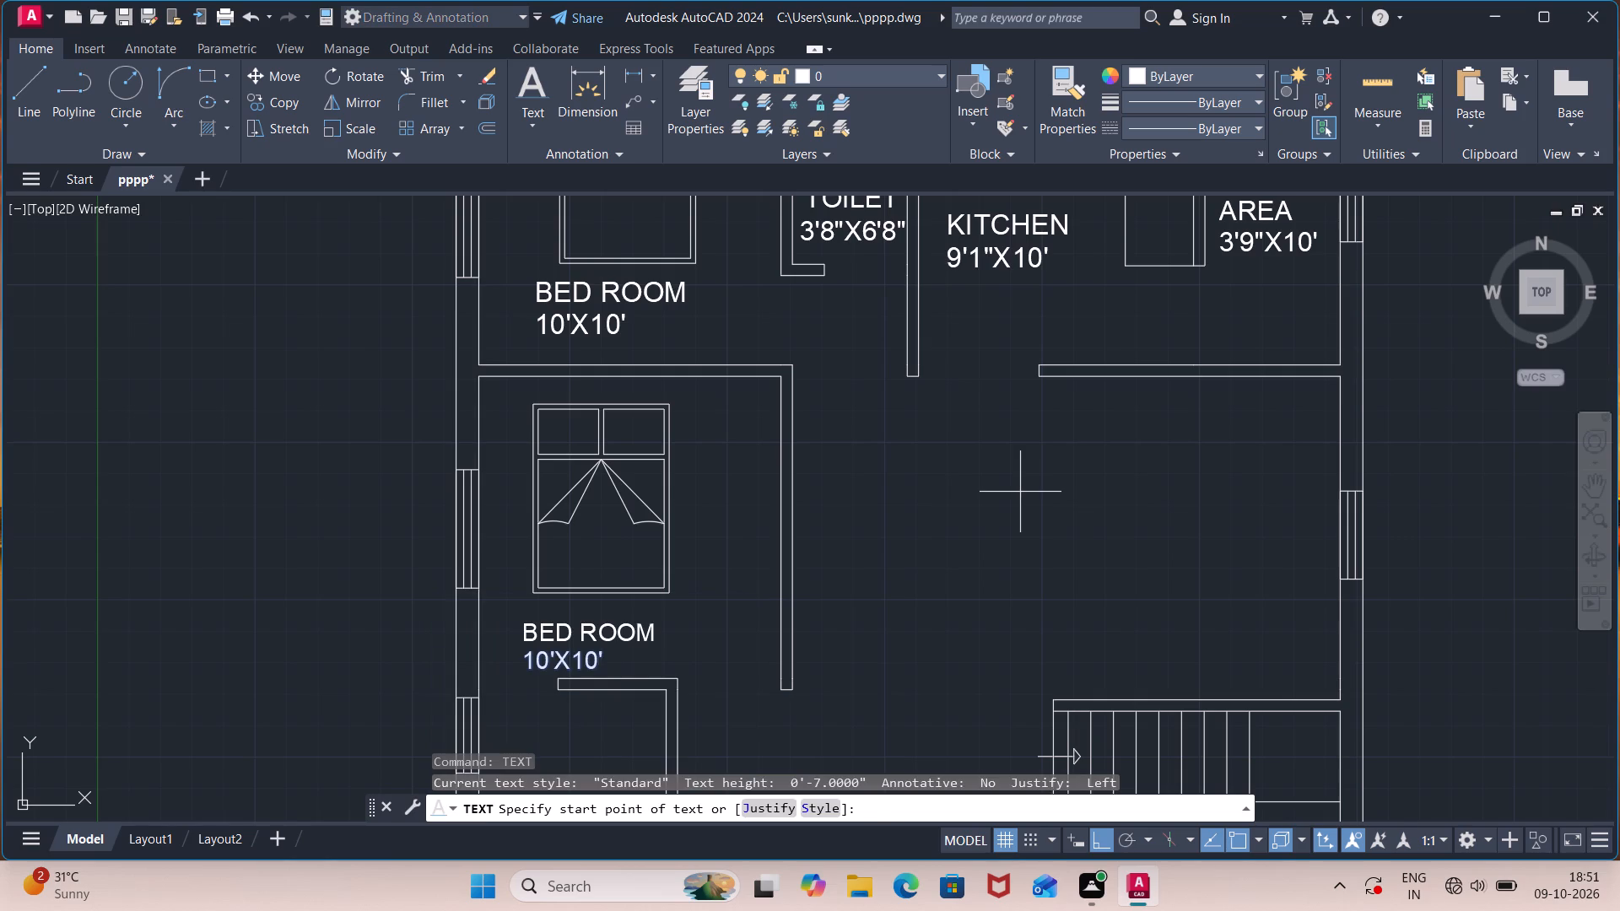
pyautogui.click(1020, 492)
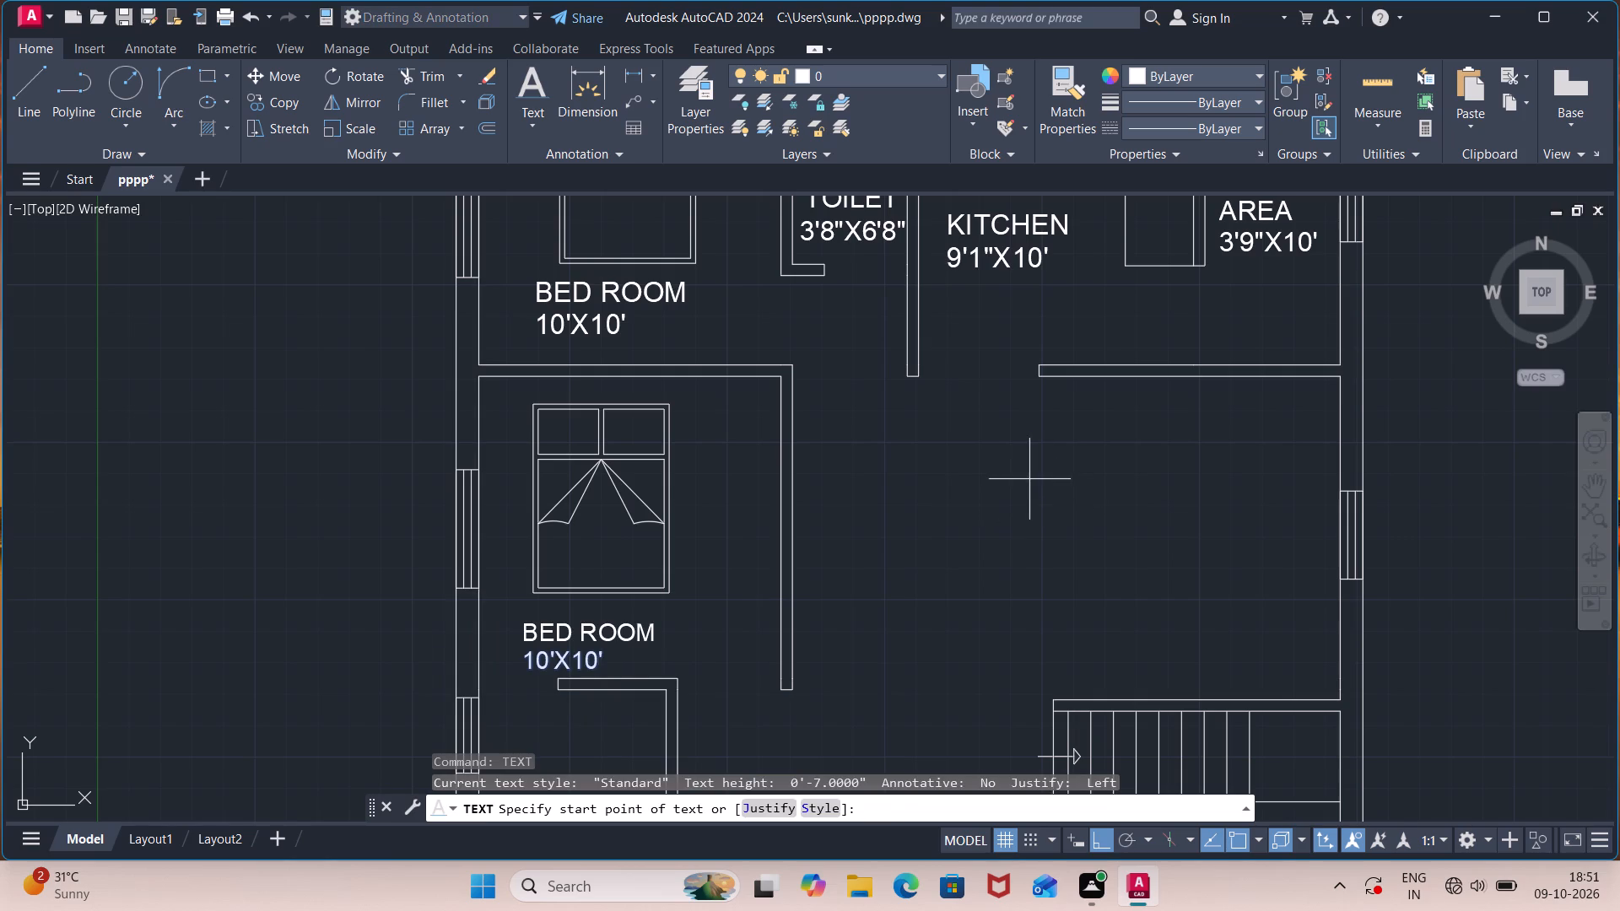
pyautogui.click(1029, 478)
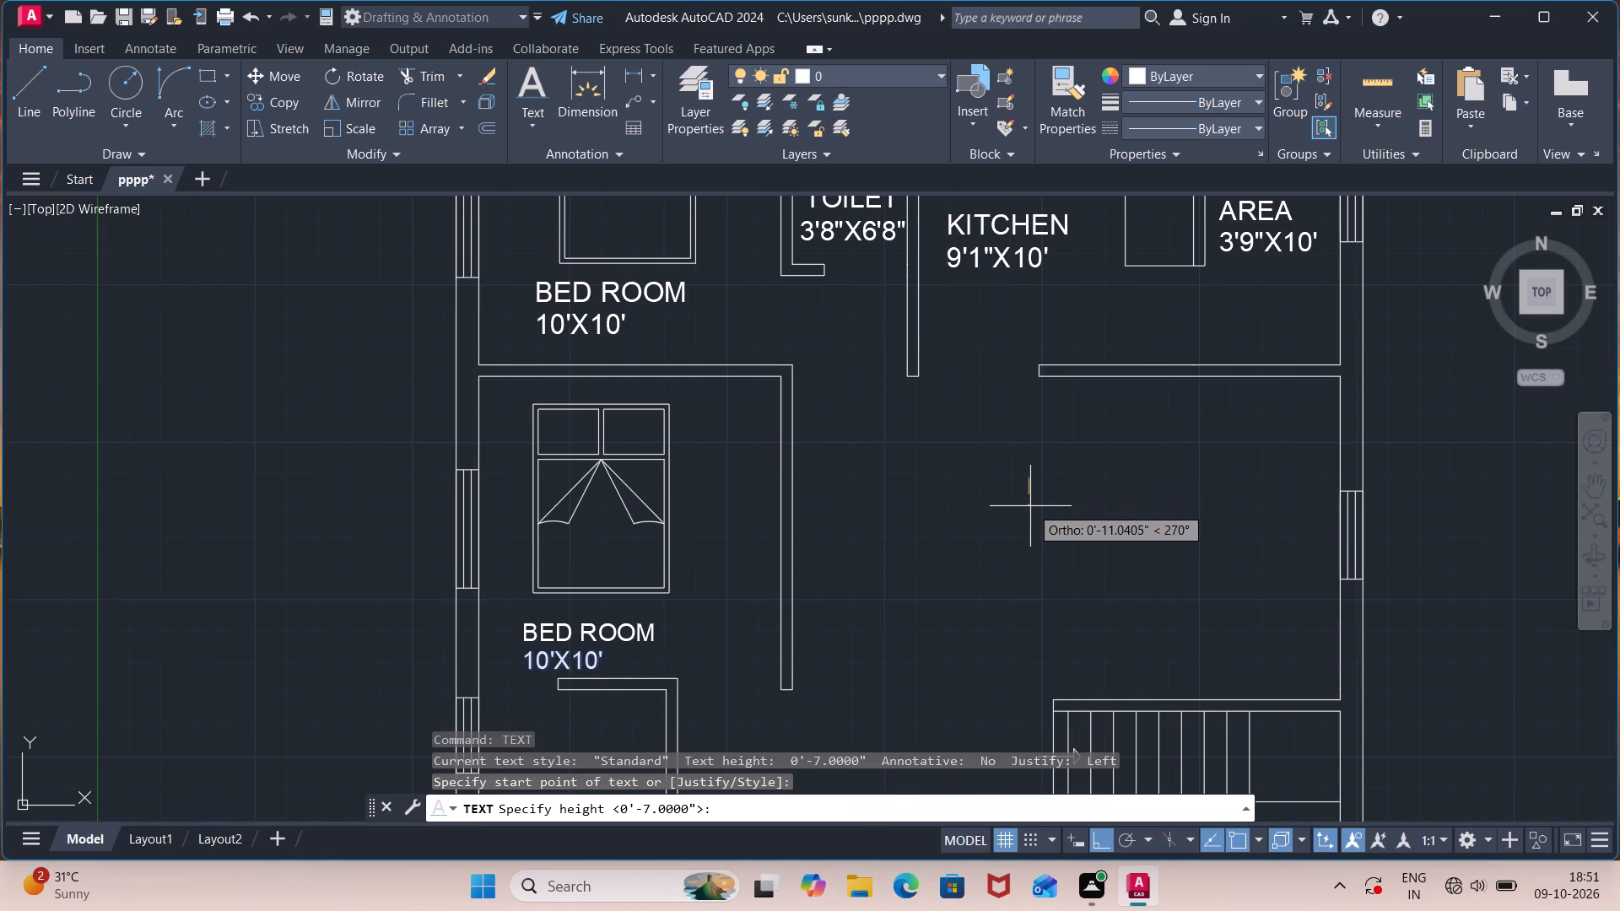
pyautogui.write('7"')
pyautogui.press('Return')
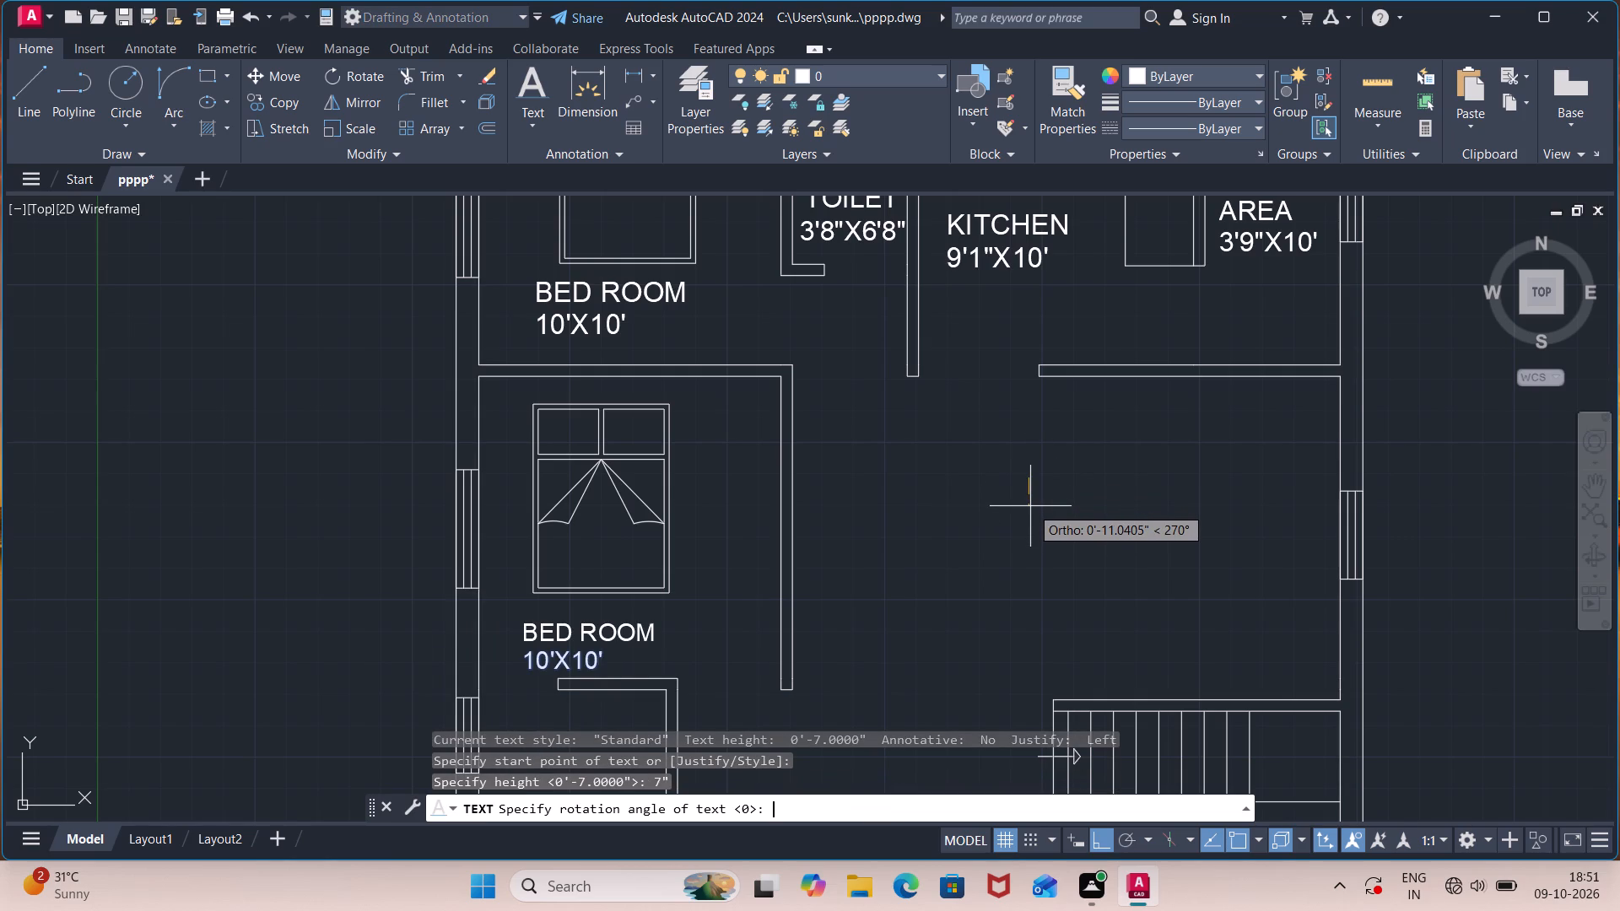
pyautogui.press('0')
pyautogui.press('Return')
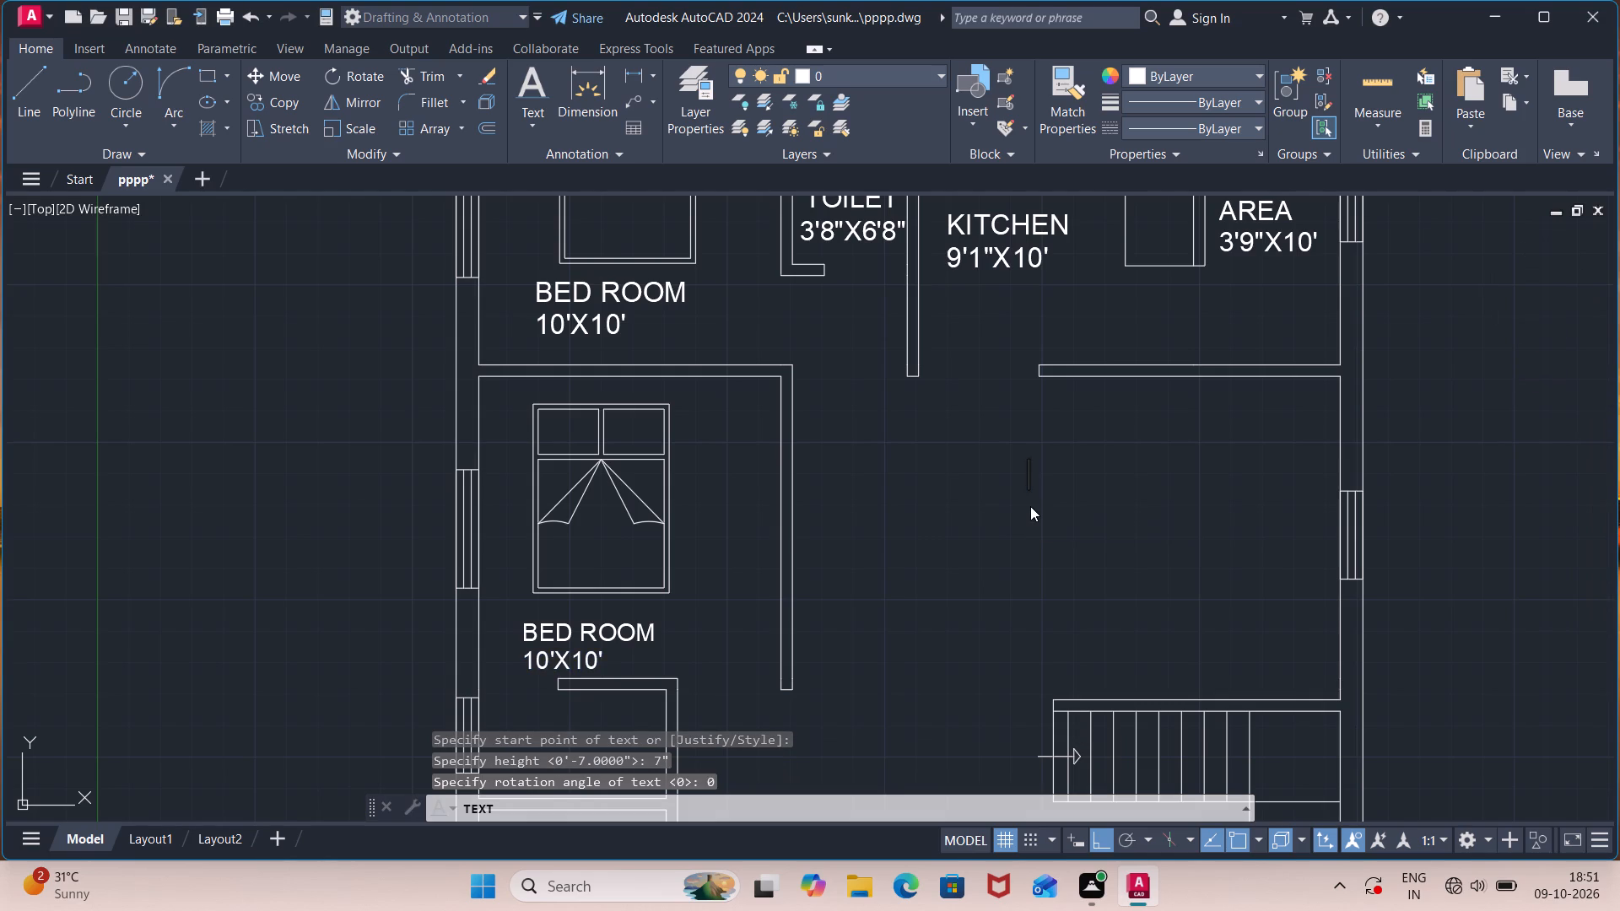
pyautogui.write('DINNING')
pyautogui.press('Return')
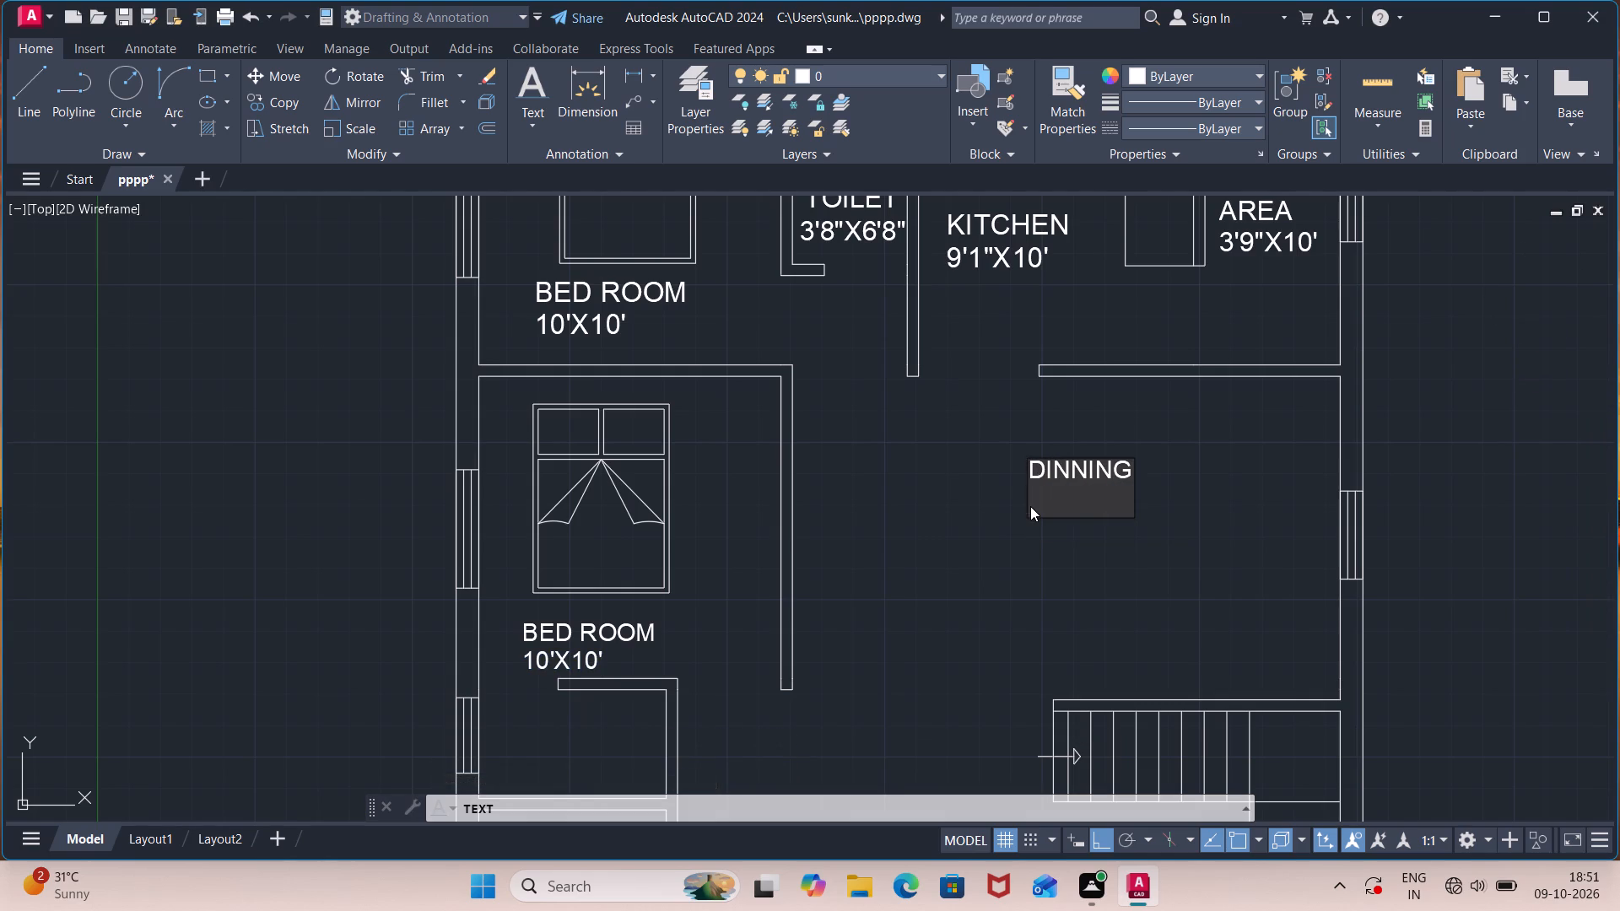
pyautogui.write('13\'7"')
pyautogui.press('x')
pyautogui.write('10')
pyautogui.press("'")
pyautogui.press('Return')
pyautogui.press('Return')
# Start a single-line text label in the large room below the staircase, height 7", rotation 0, with LIVING,STAIR as its first line.
pyautogui.scroll(-1, 1083, 623)
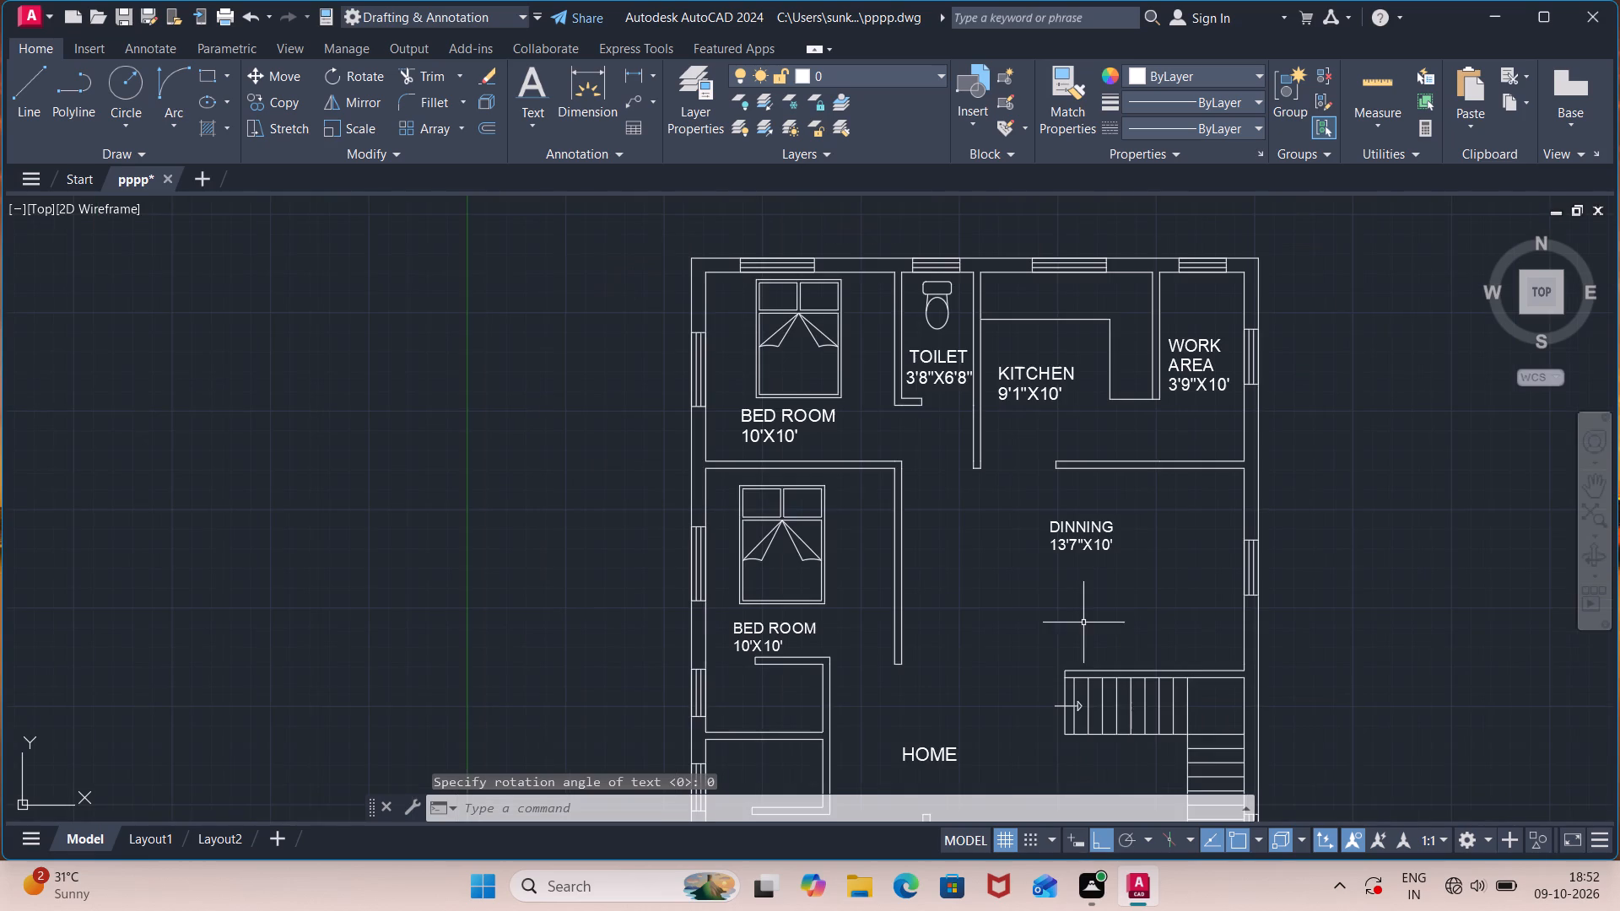
pyautogui.moveTo(1084, 623); pyautogui.dragTo(1029, 440, button='middle')
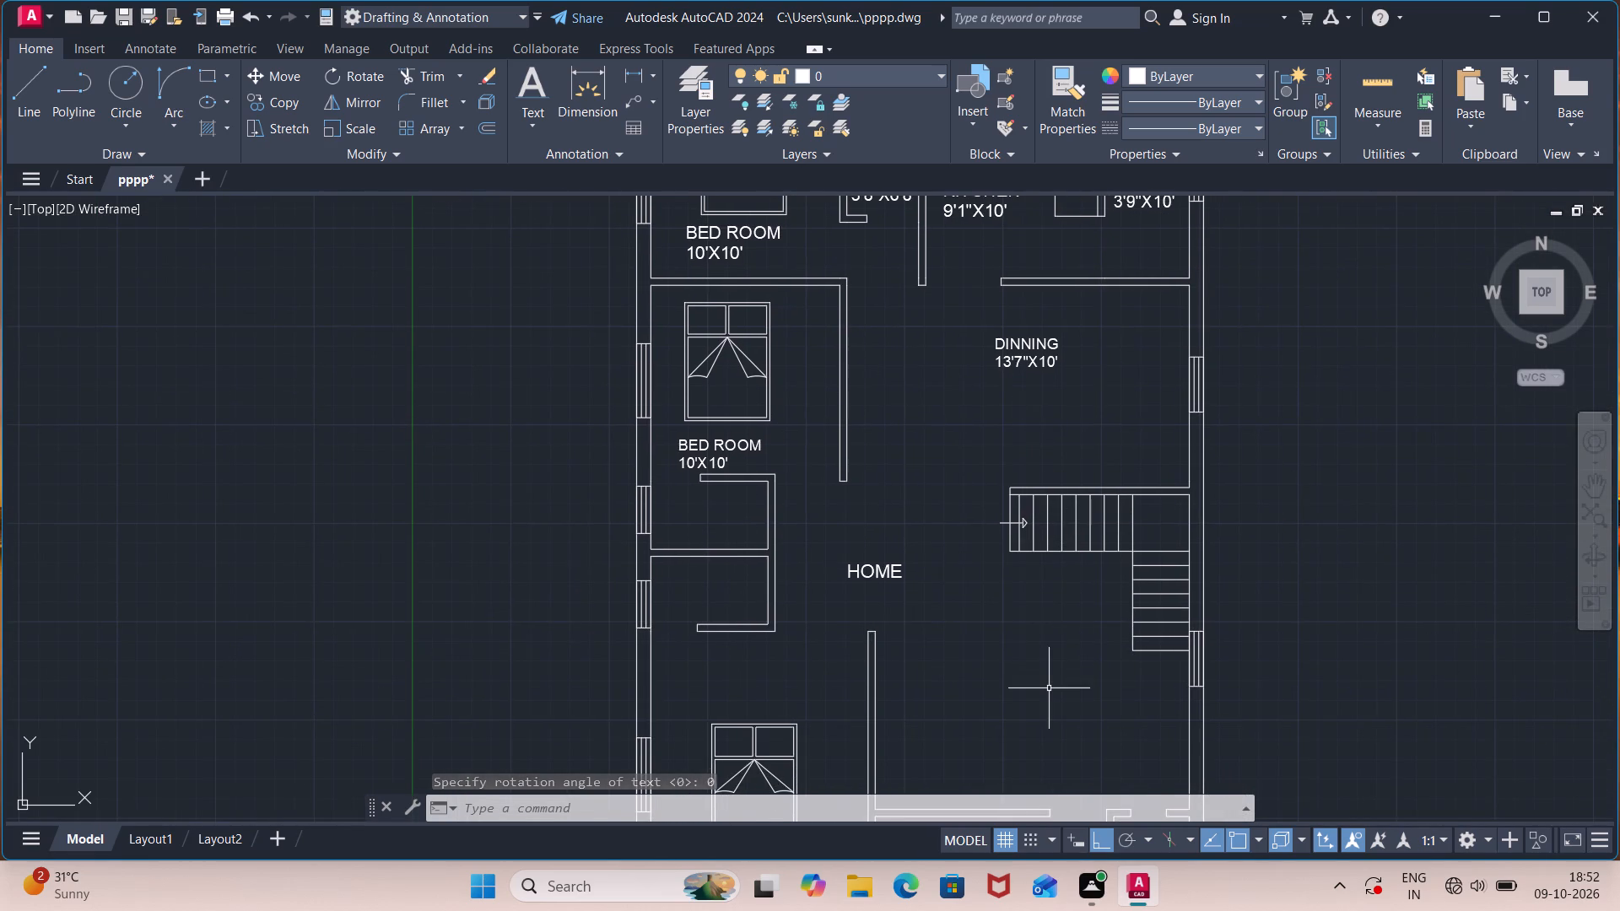
pyautogui.scroll(1, 1049, 688)
pyautogui.moveTo(1007, 686); pyautogui.dragTo(1101, 506, button='middle')
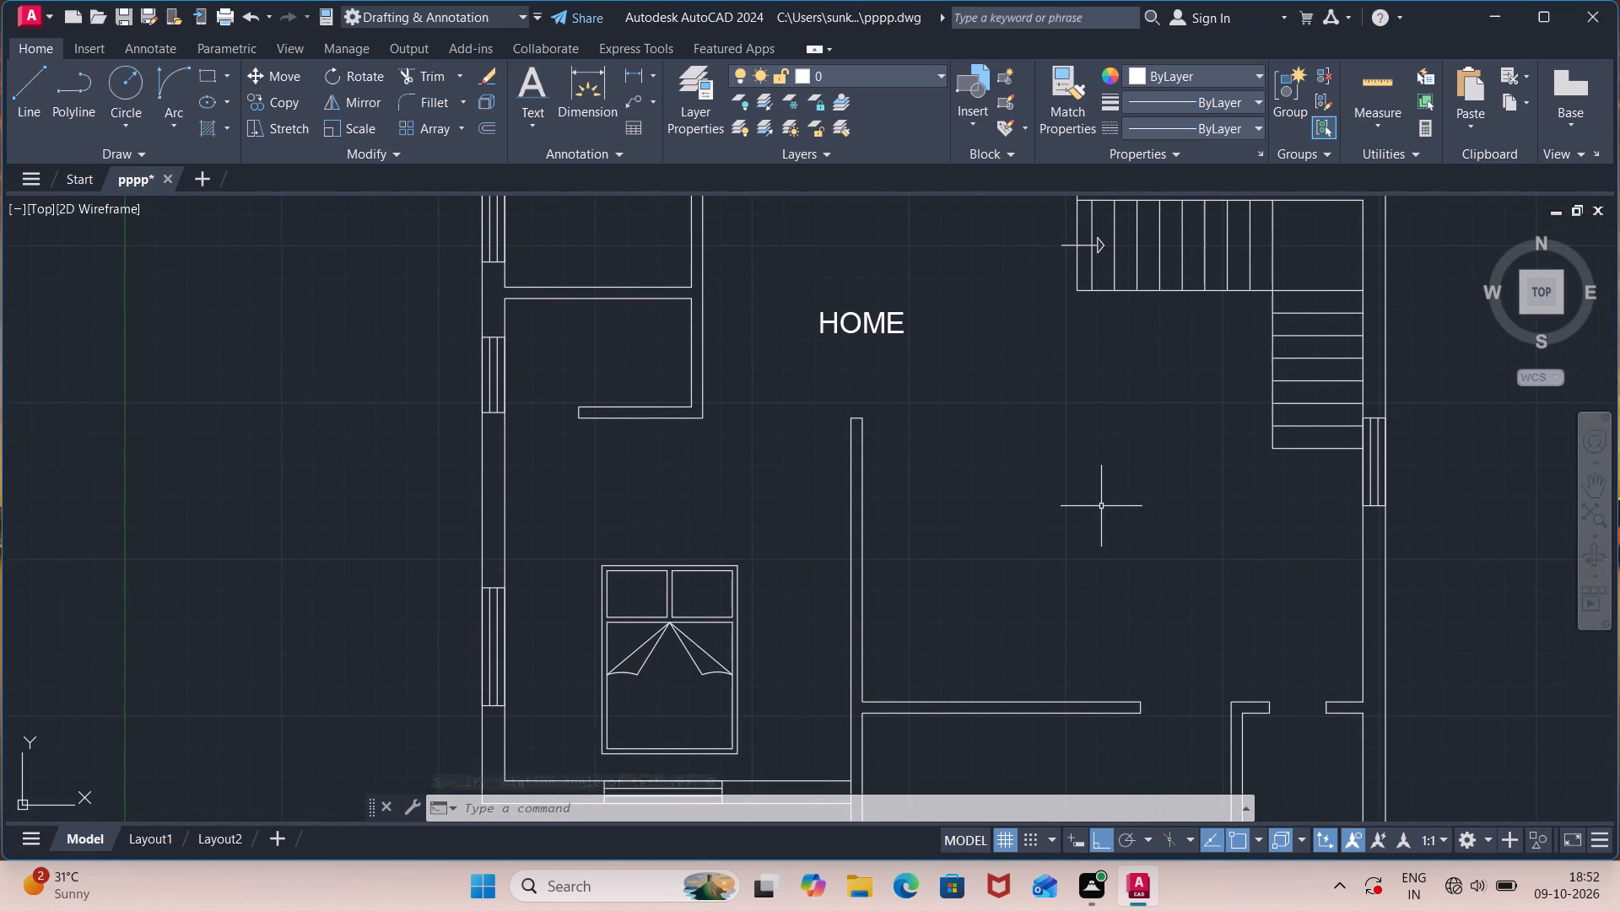
pyautogui.write('TEXT')
pyautogui.press('Return')
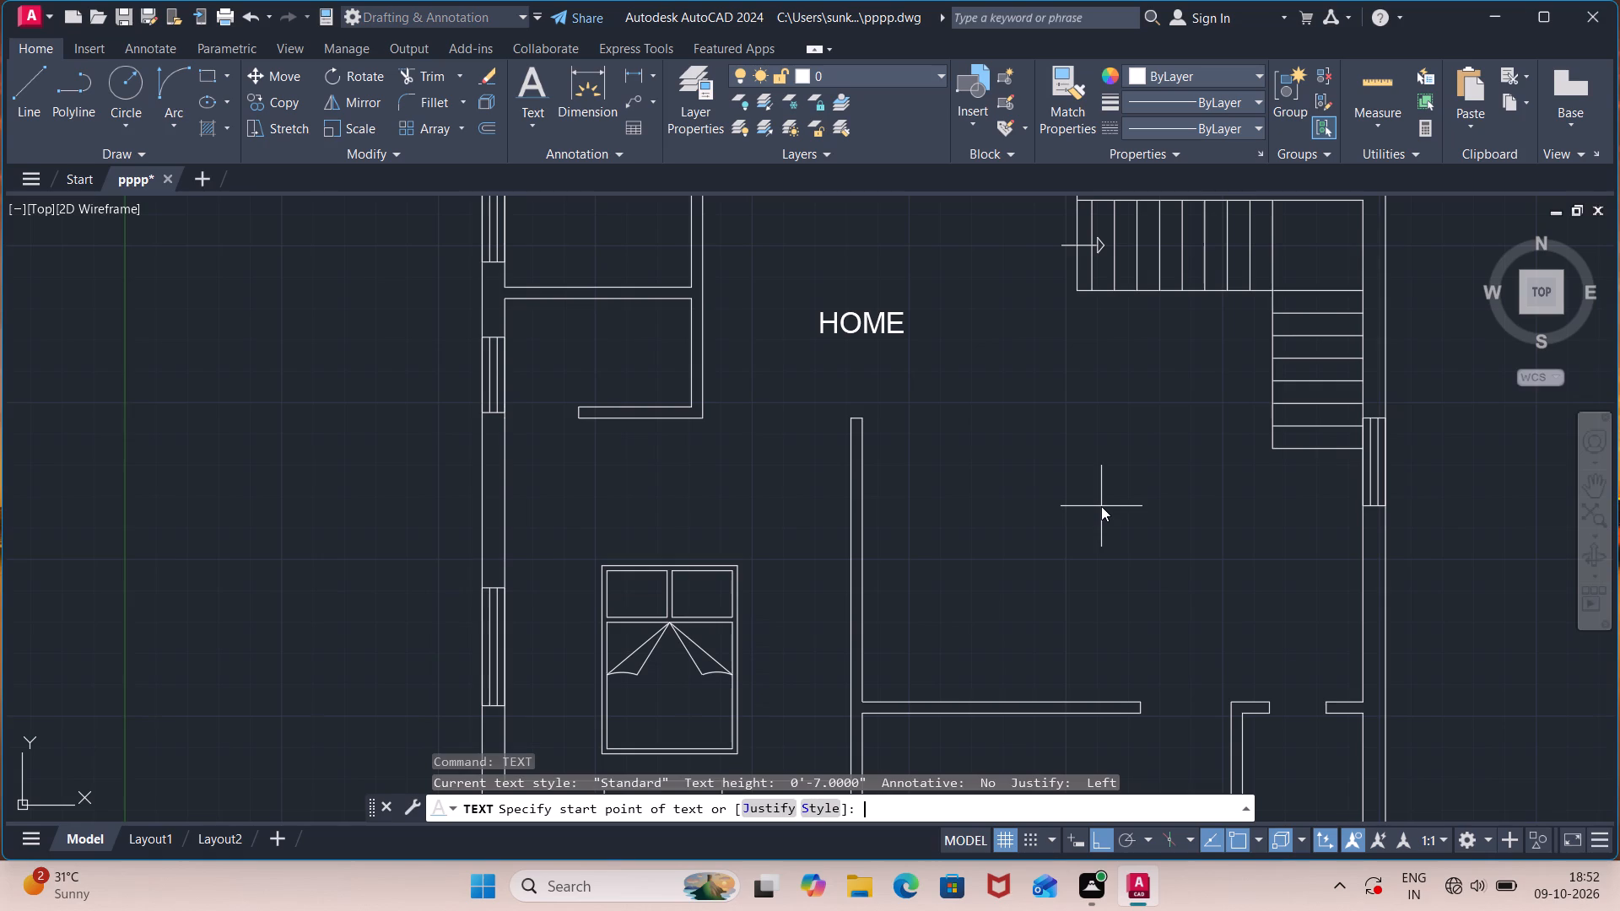
pyautogui.click(996, 499)
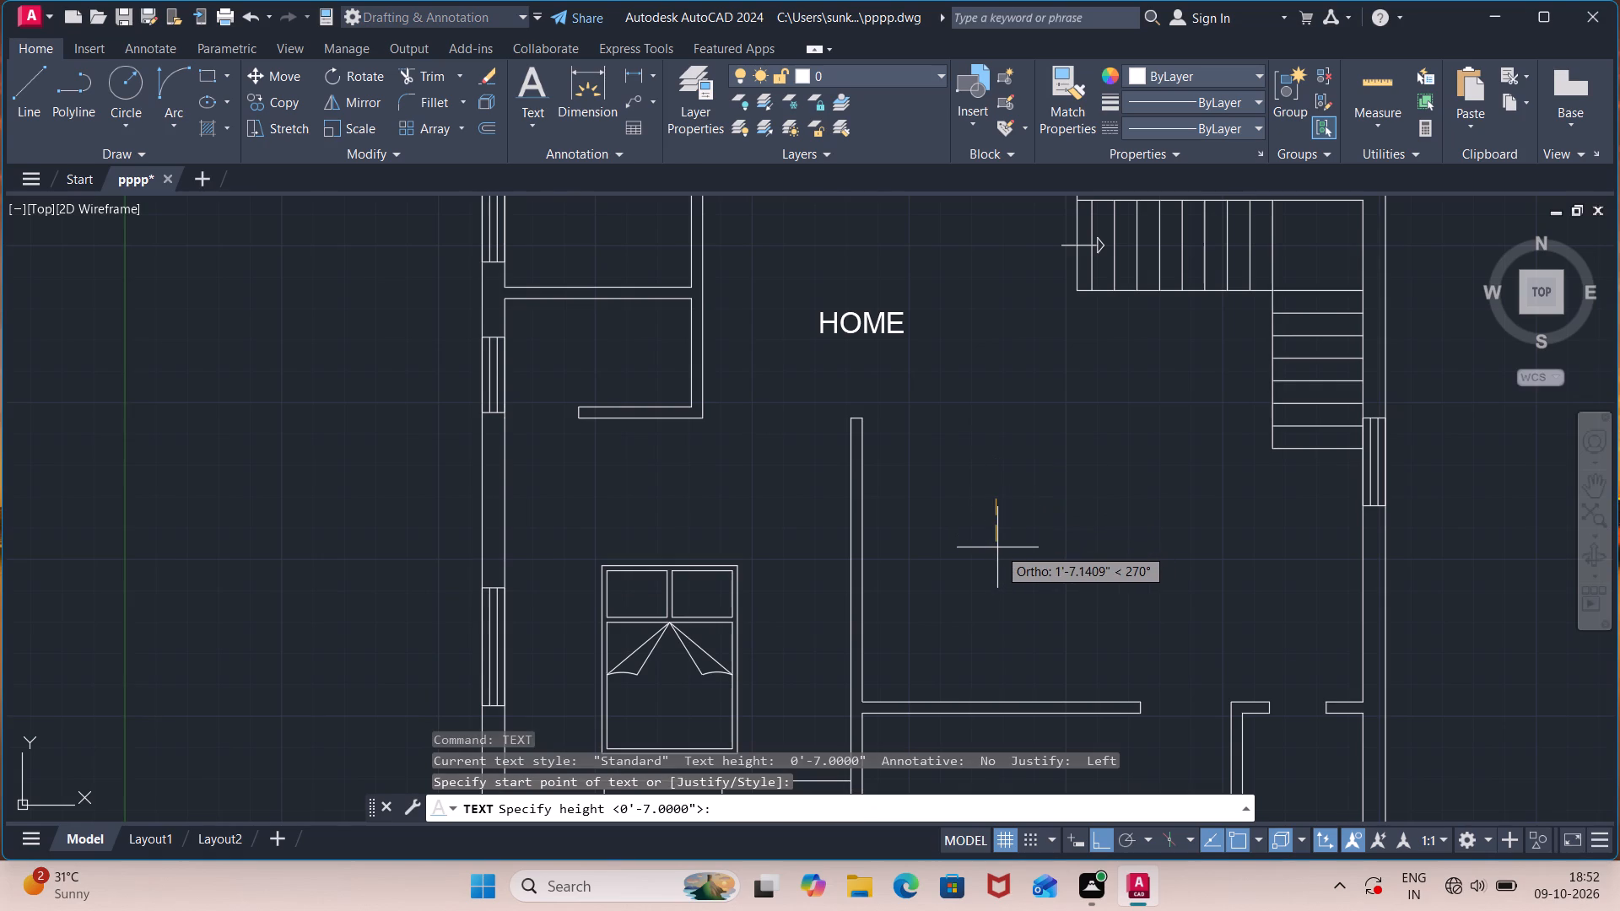
pyautogui.write('7"')
pyautogui.press('Return')
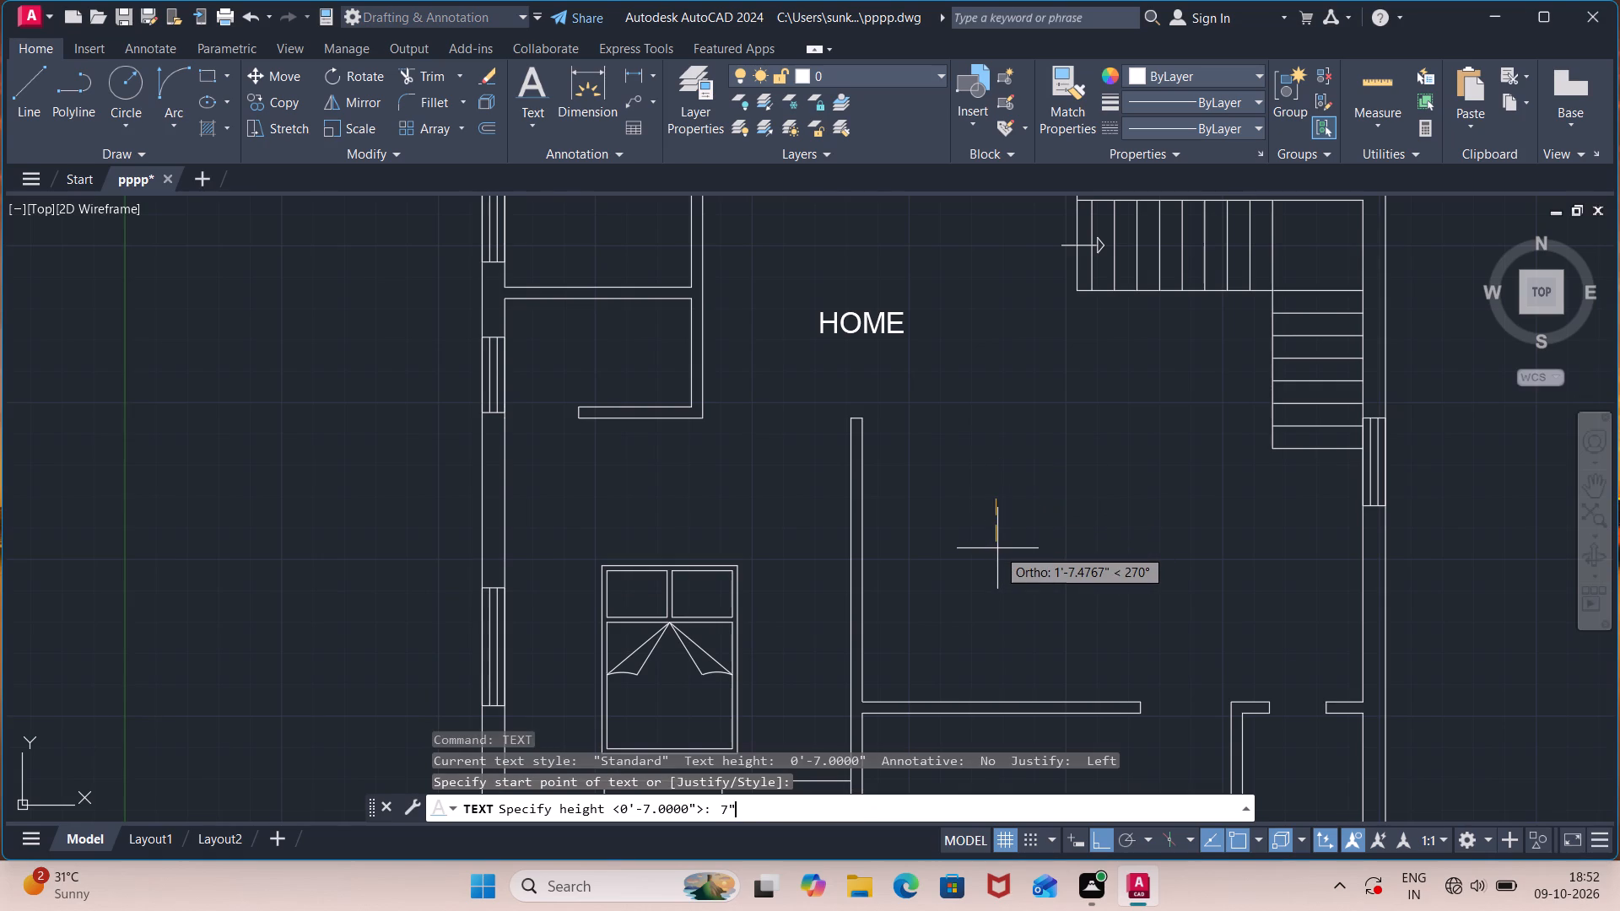
pyautogui.press('0')
pyautogui.press('Return')
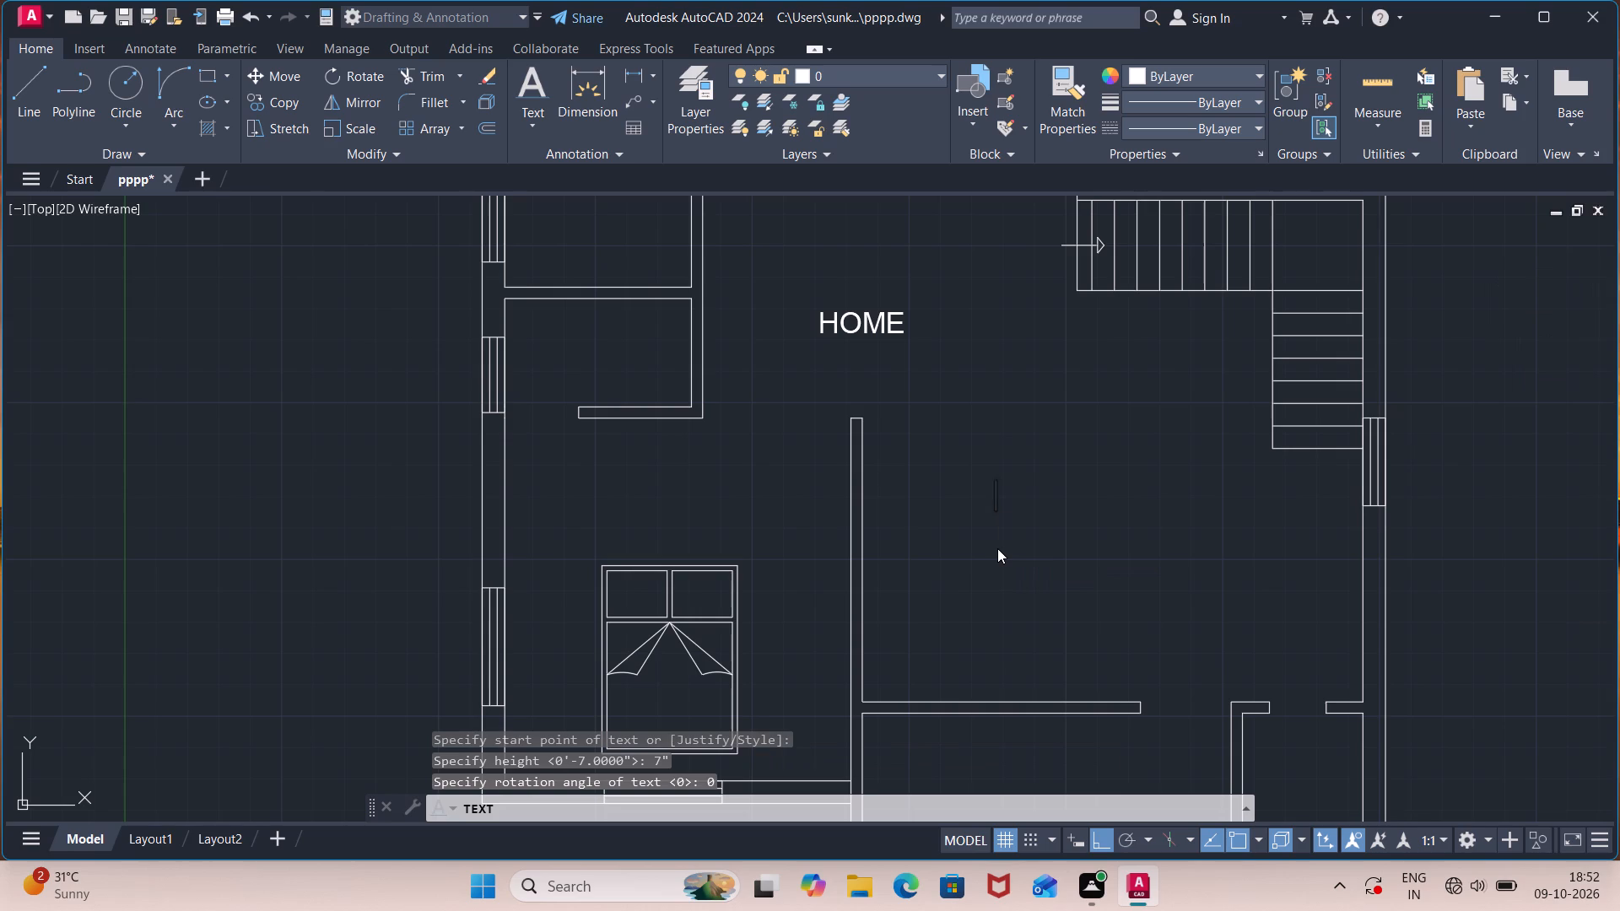
pyautogui.write('LIVING R')
pyautogui.write('OOM')
pyautogui.press('BackSpace')
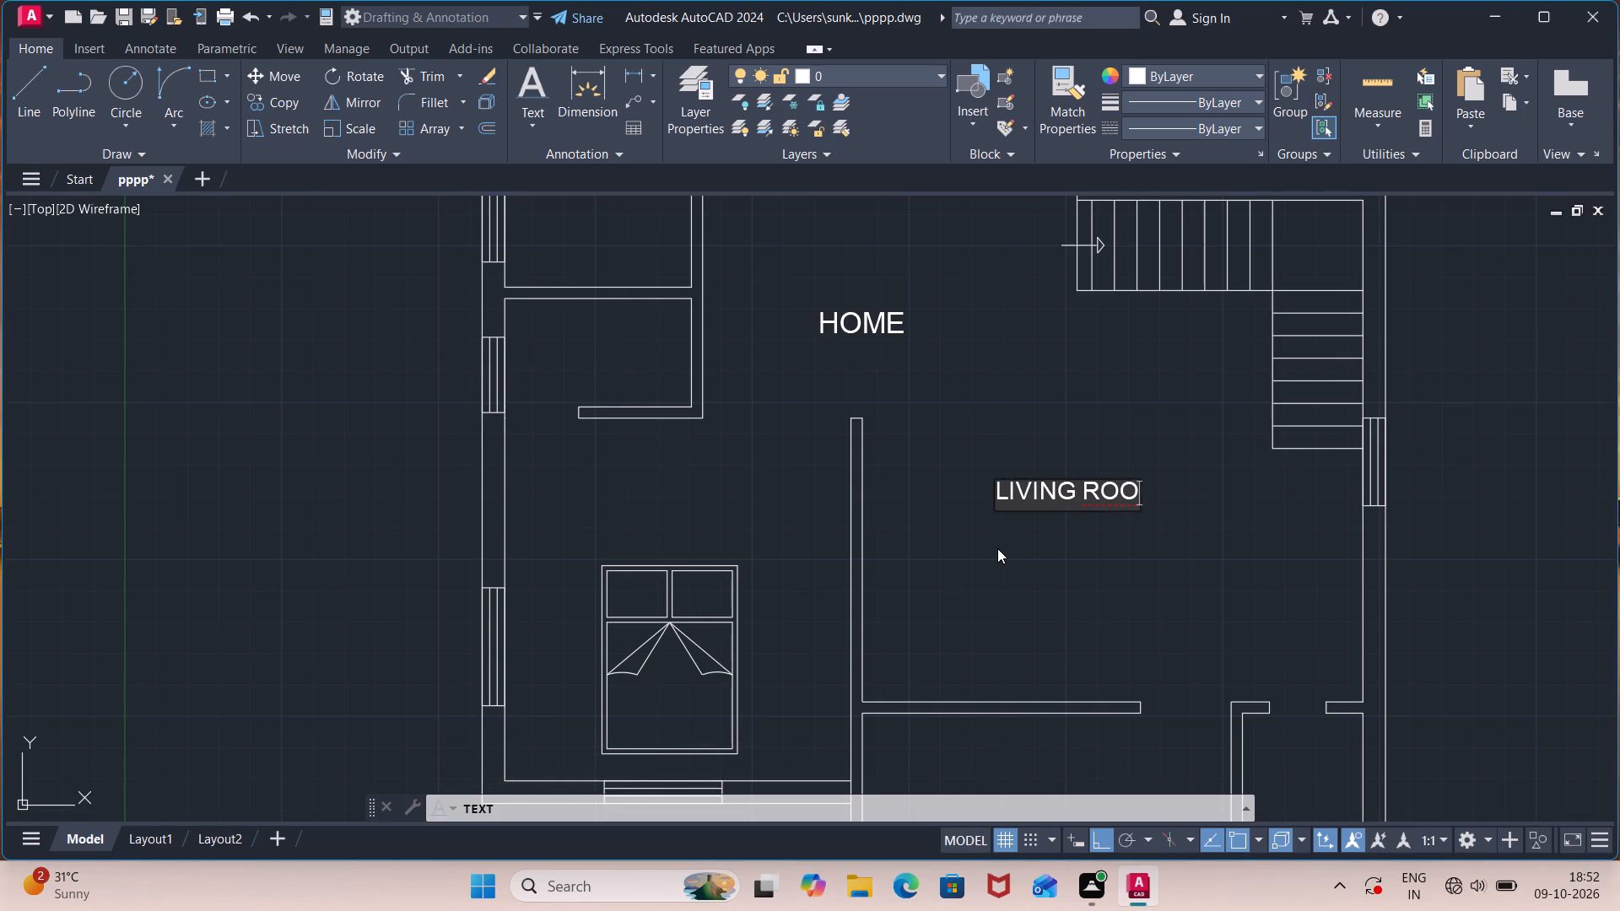
pyautogui.press('BackSpace')
pyautogui.press('BackSpace')
pyautogui.press('BackSpace')
pyautogui.press('BackSpace')
pyautogui.write(',STAIR')
pyautogui.press('Return')
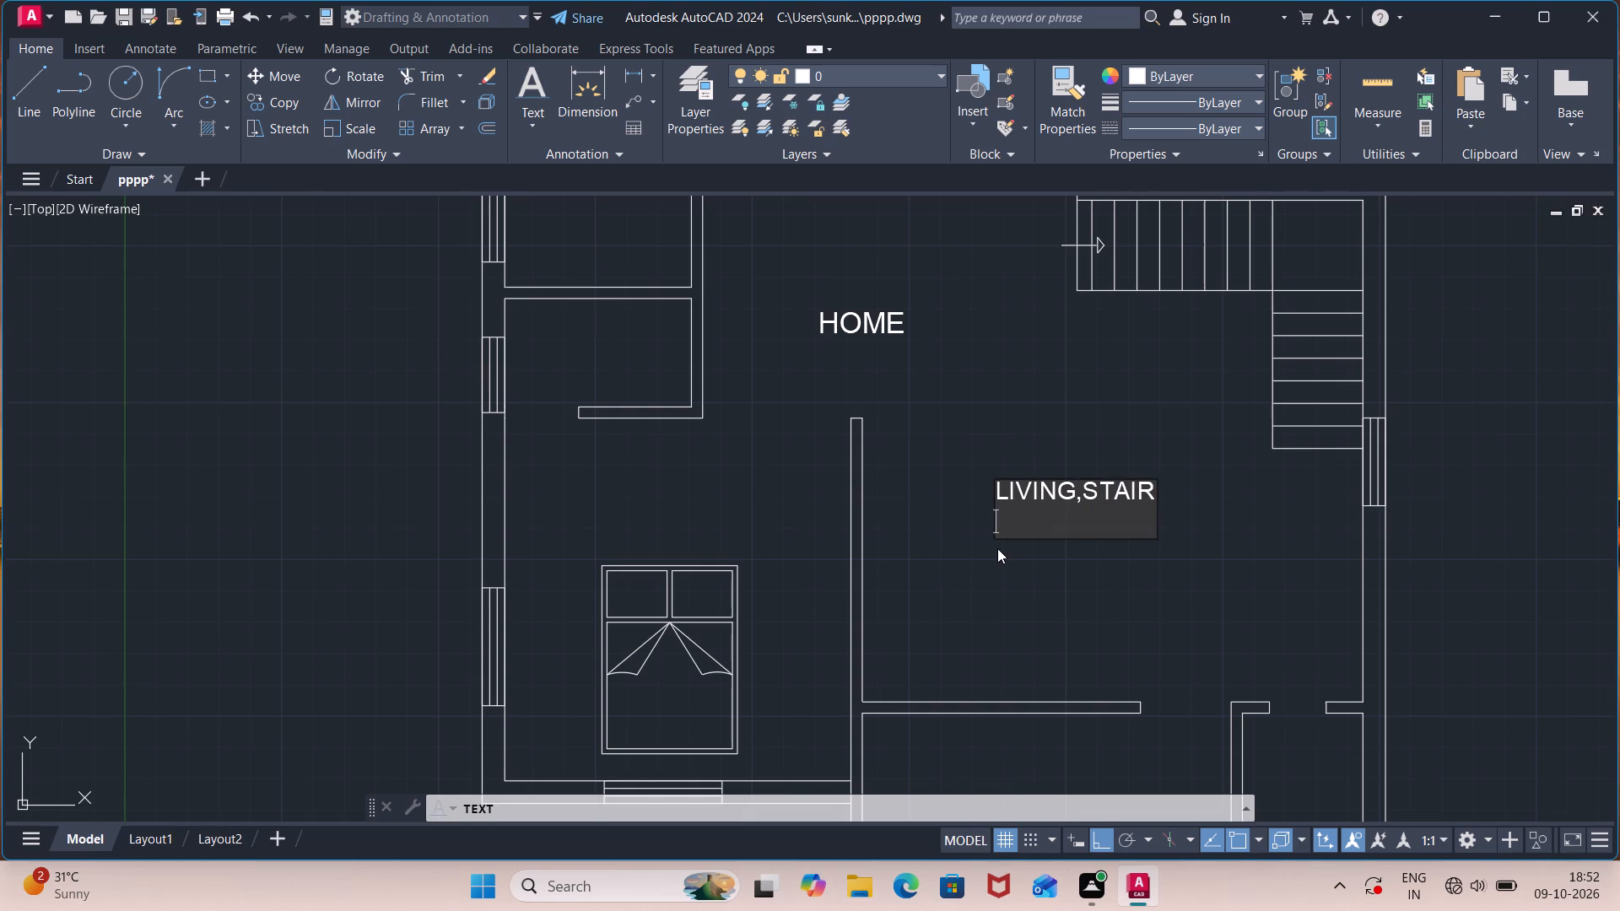
# Add the dimensions 18'1"X16'8" as the second line under LIVING,STAIR and end the text command.
pyautogui.write('18\'1"')
pyautogui.press('x')
pyautogui.write('16')
pyautogui.write("'8")
pyautogui.hotkey('shift', '"')
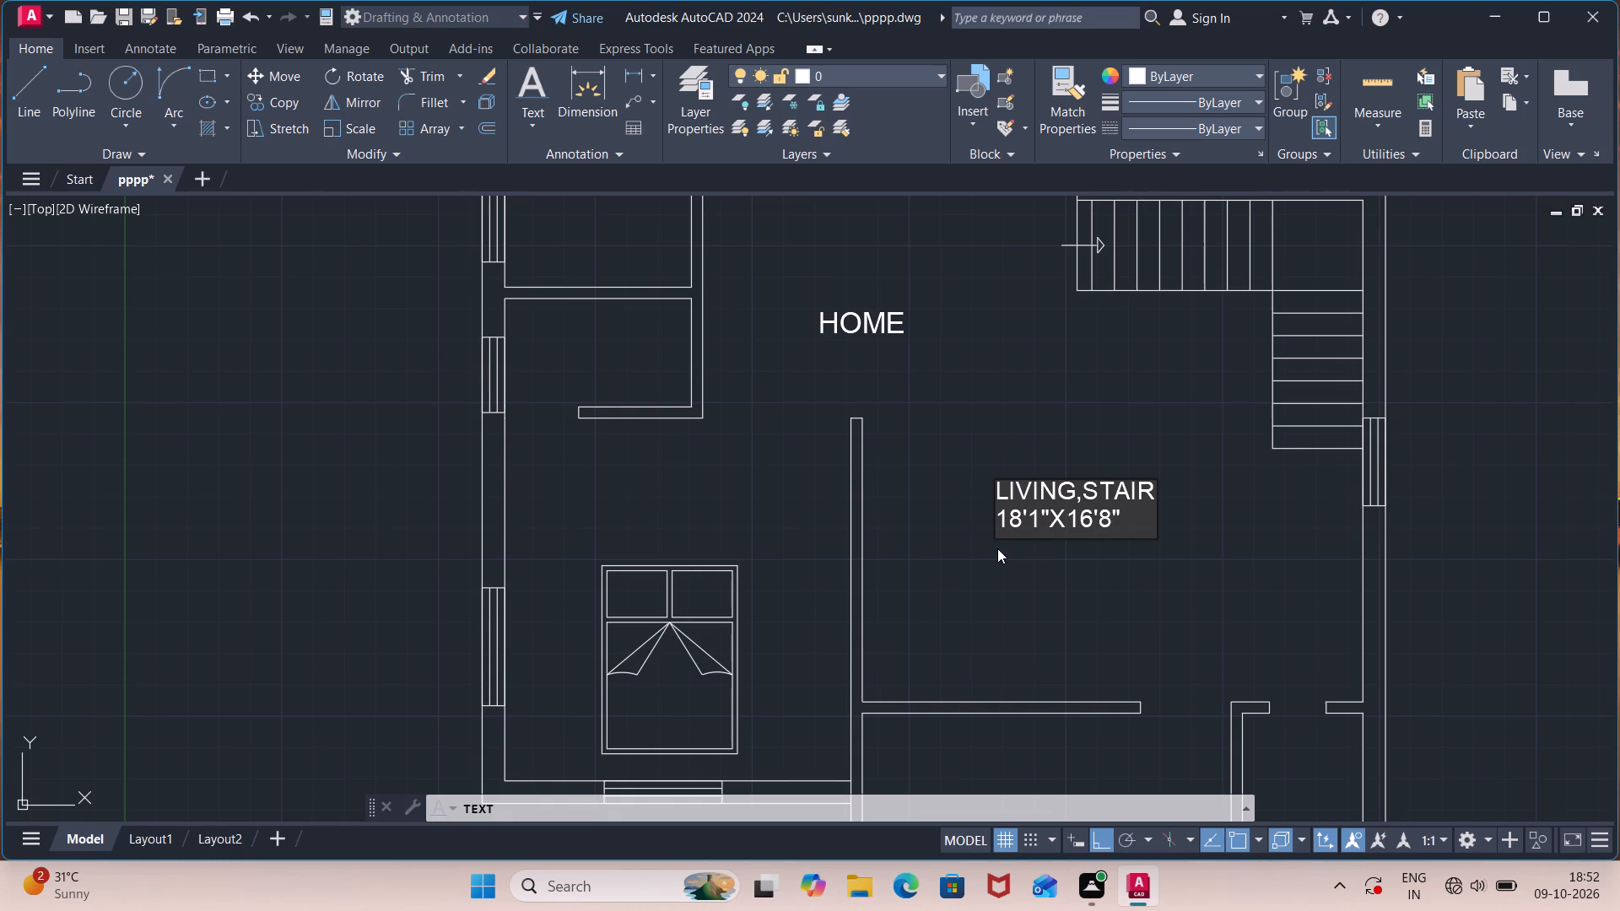
pyautogui.press('Return')
pyautogui.press('Return')
# Start a single-line text label in the open room below the living area, height 7", rotation 0, with SITOUT as its first line.
pyautogui.scroll(-1, 997, 548)
pyautogui.moveTo(1001, 569); pyautogui.dragTo(922, 354, button='middle')
pyautogui.scroll(2, 878, 481)
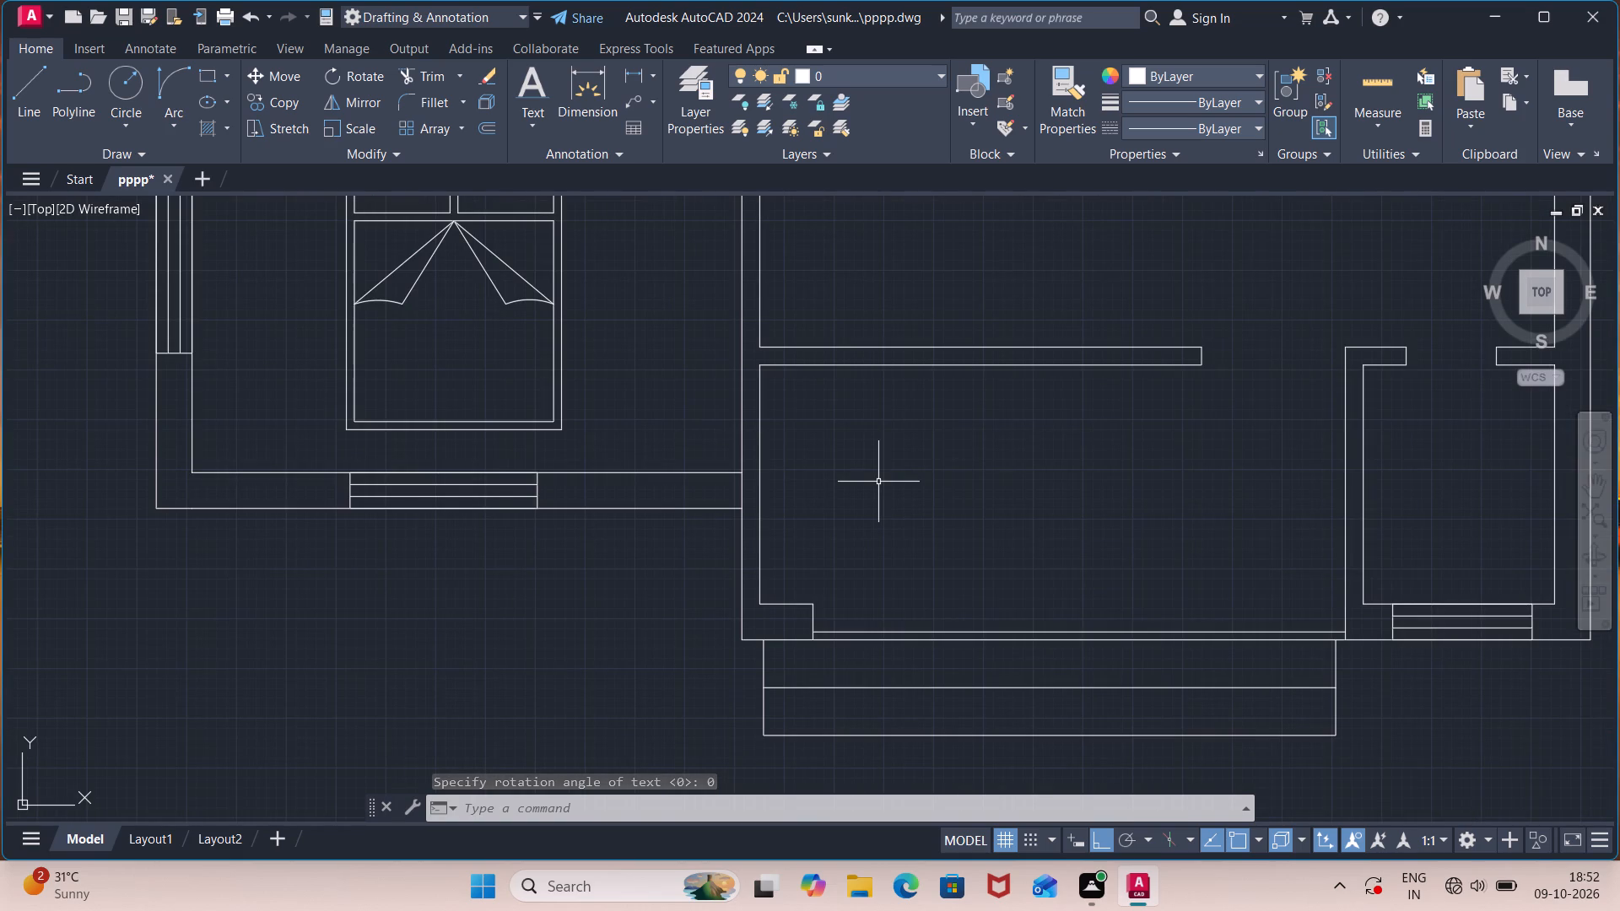
pyautogui.write('TEXT')
pyautogui.press('Return')
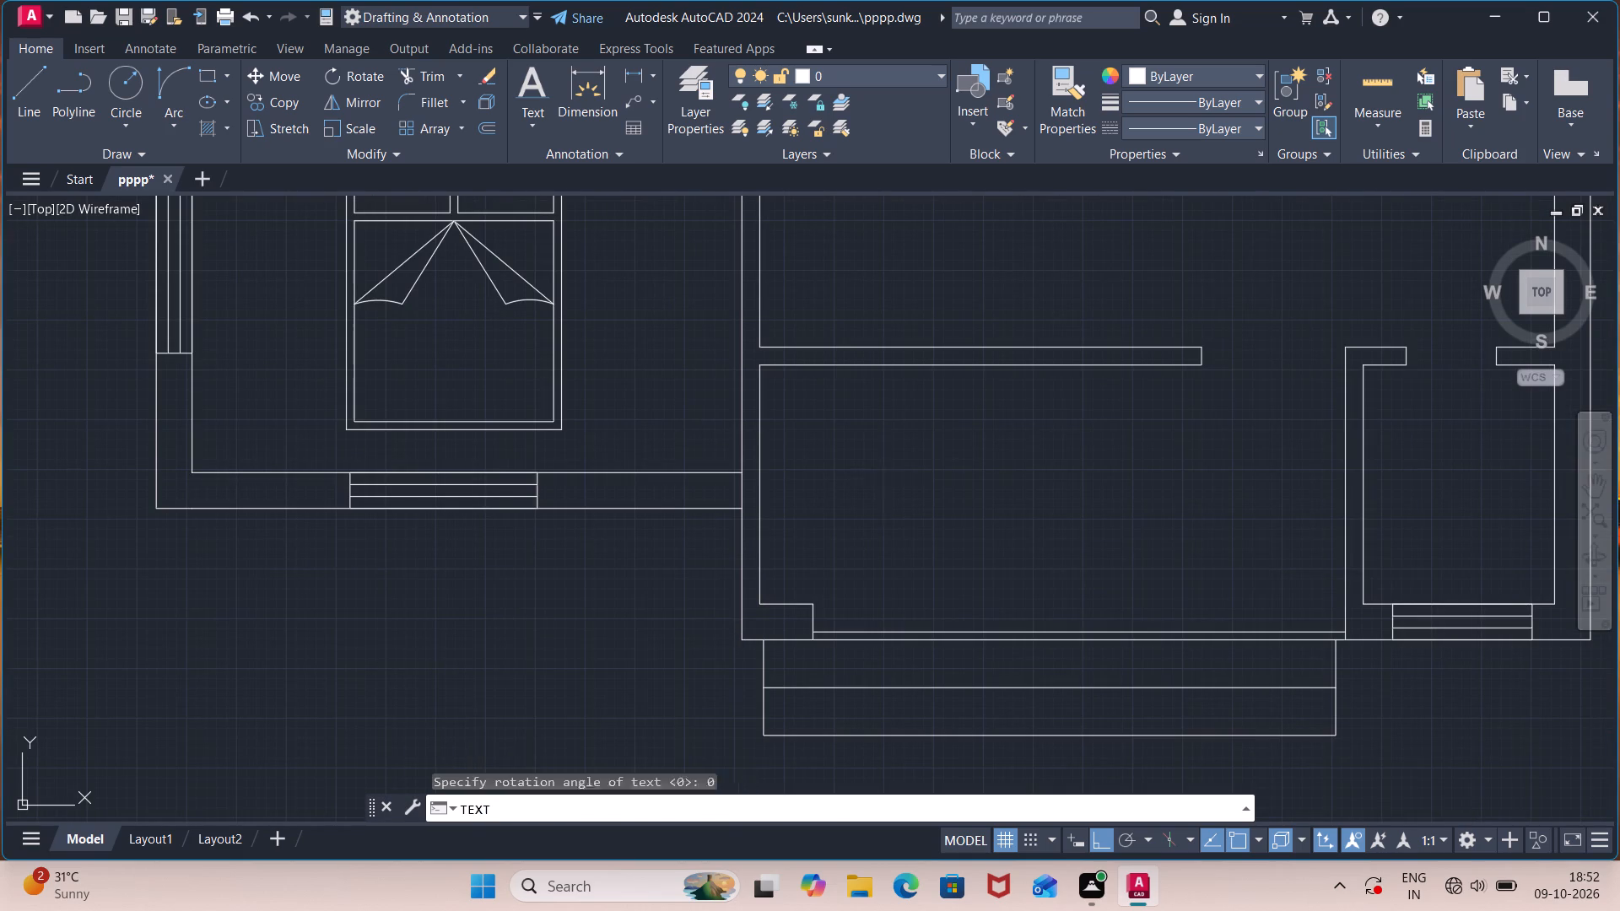
pyautogui.click(870, 460)
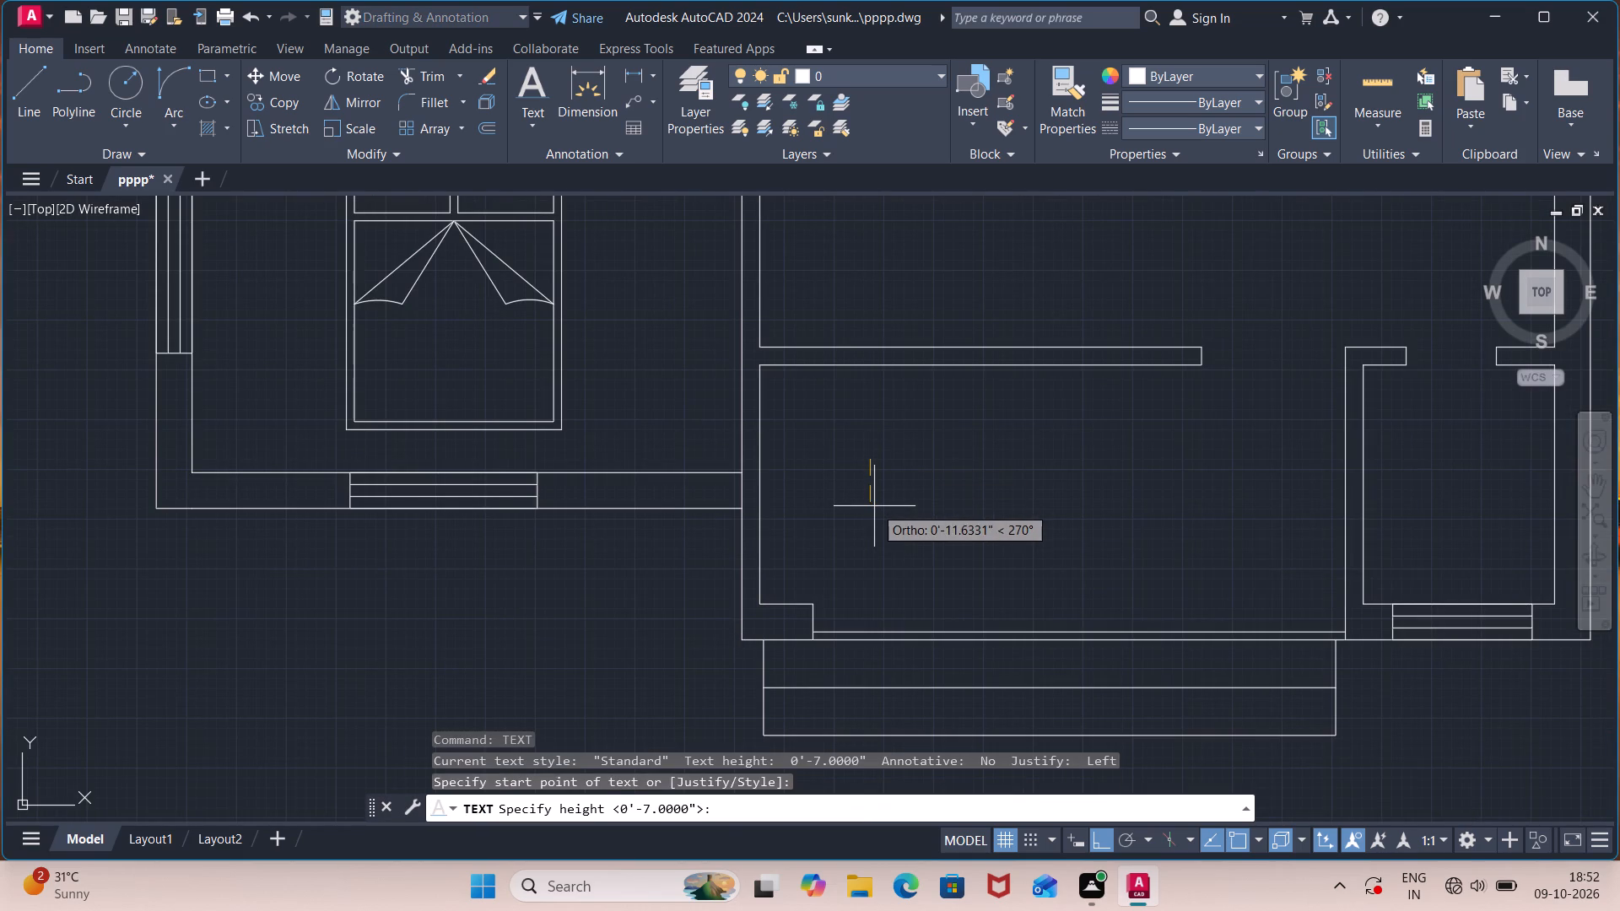
pyautogui.write('7"')
pyautogui.press('Return')
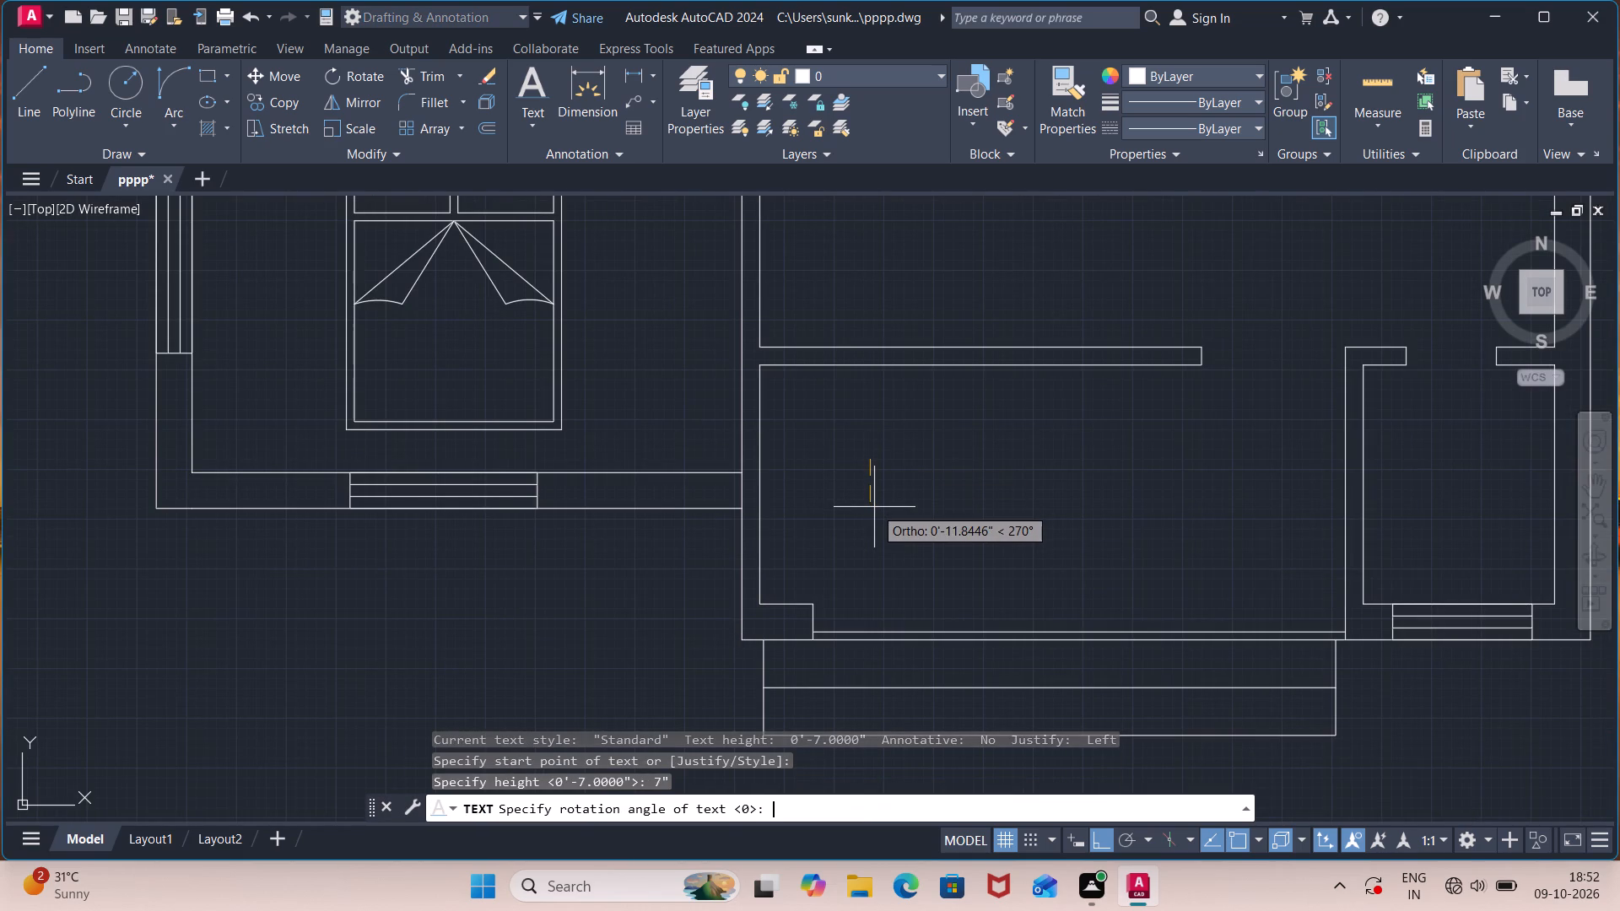
pyautogui.press('0')
pyautogui.press('Return')
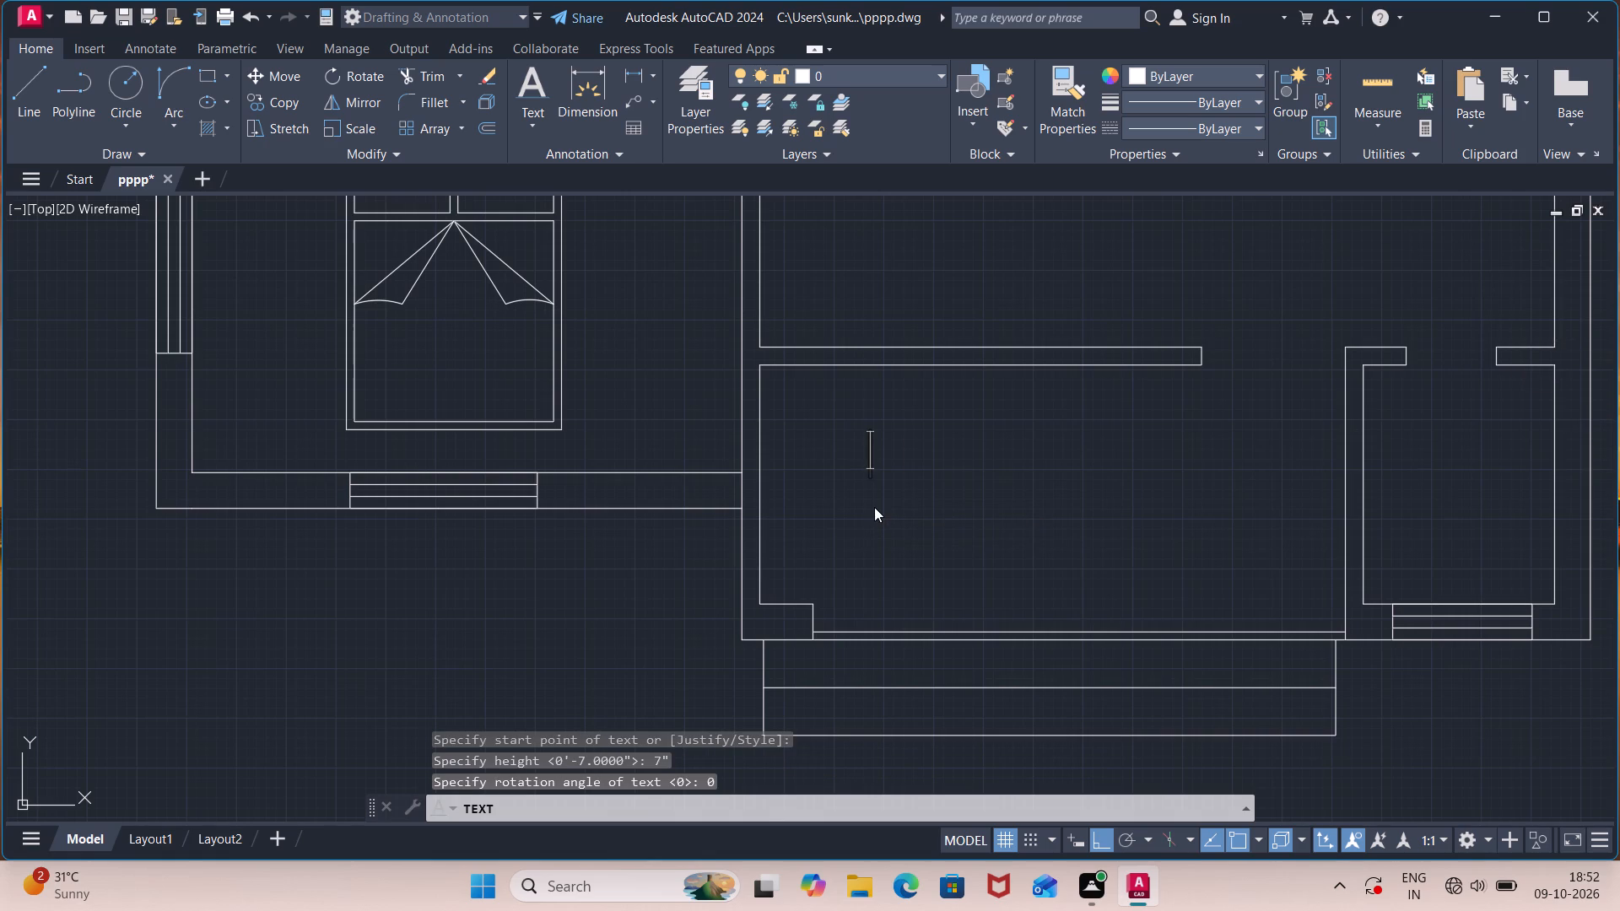
pyautogui.write('SIT')
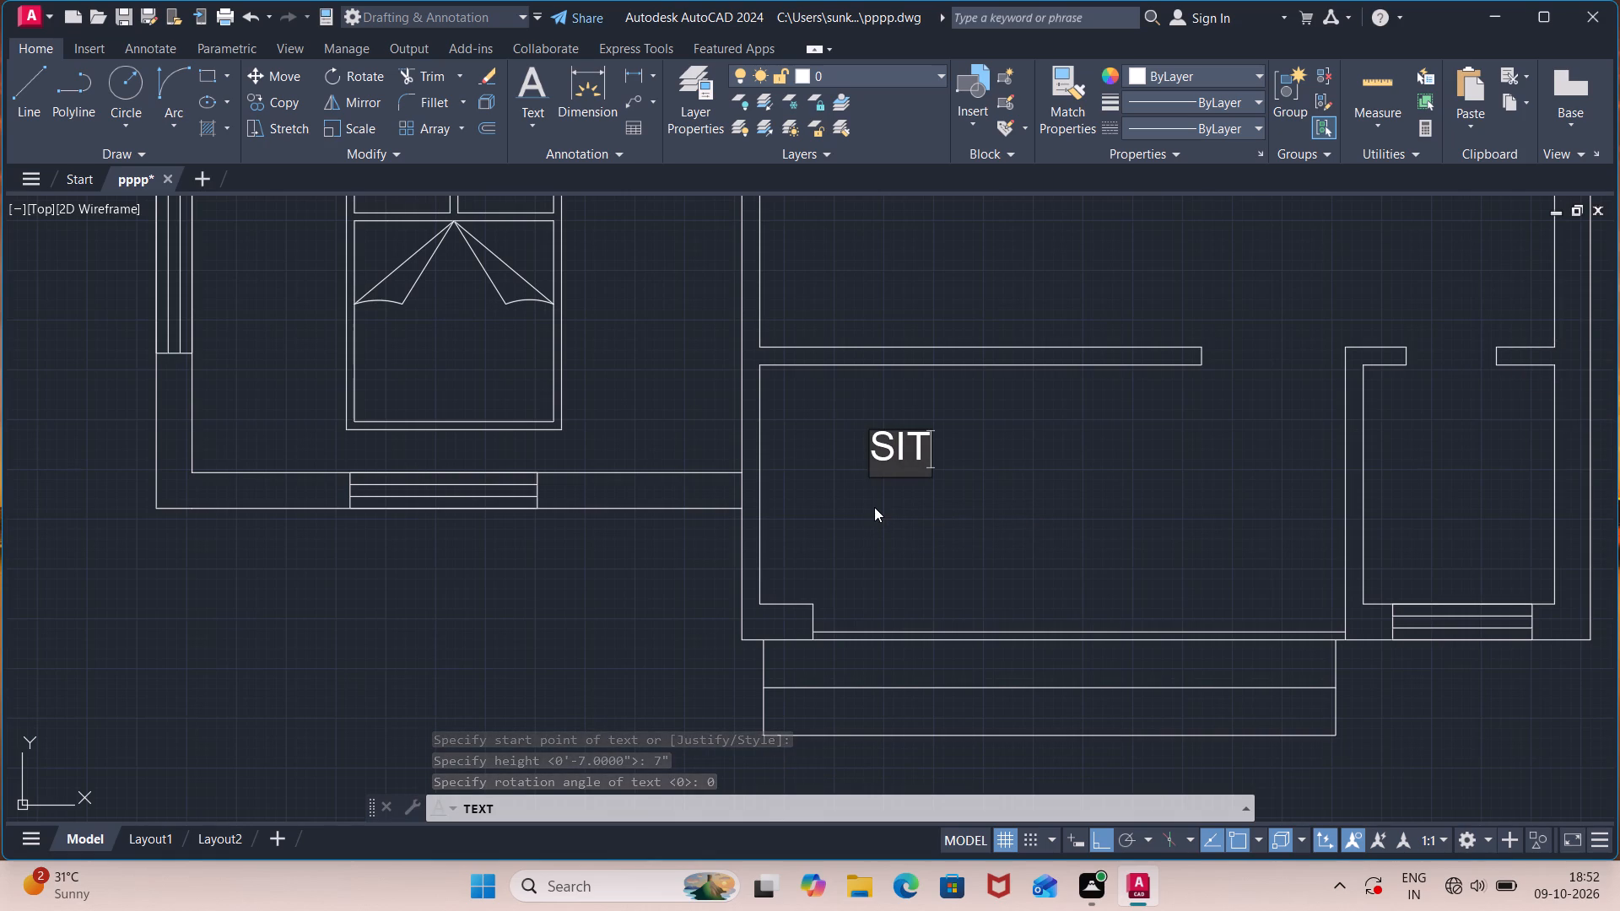
pyautogui.write('OUT')
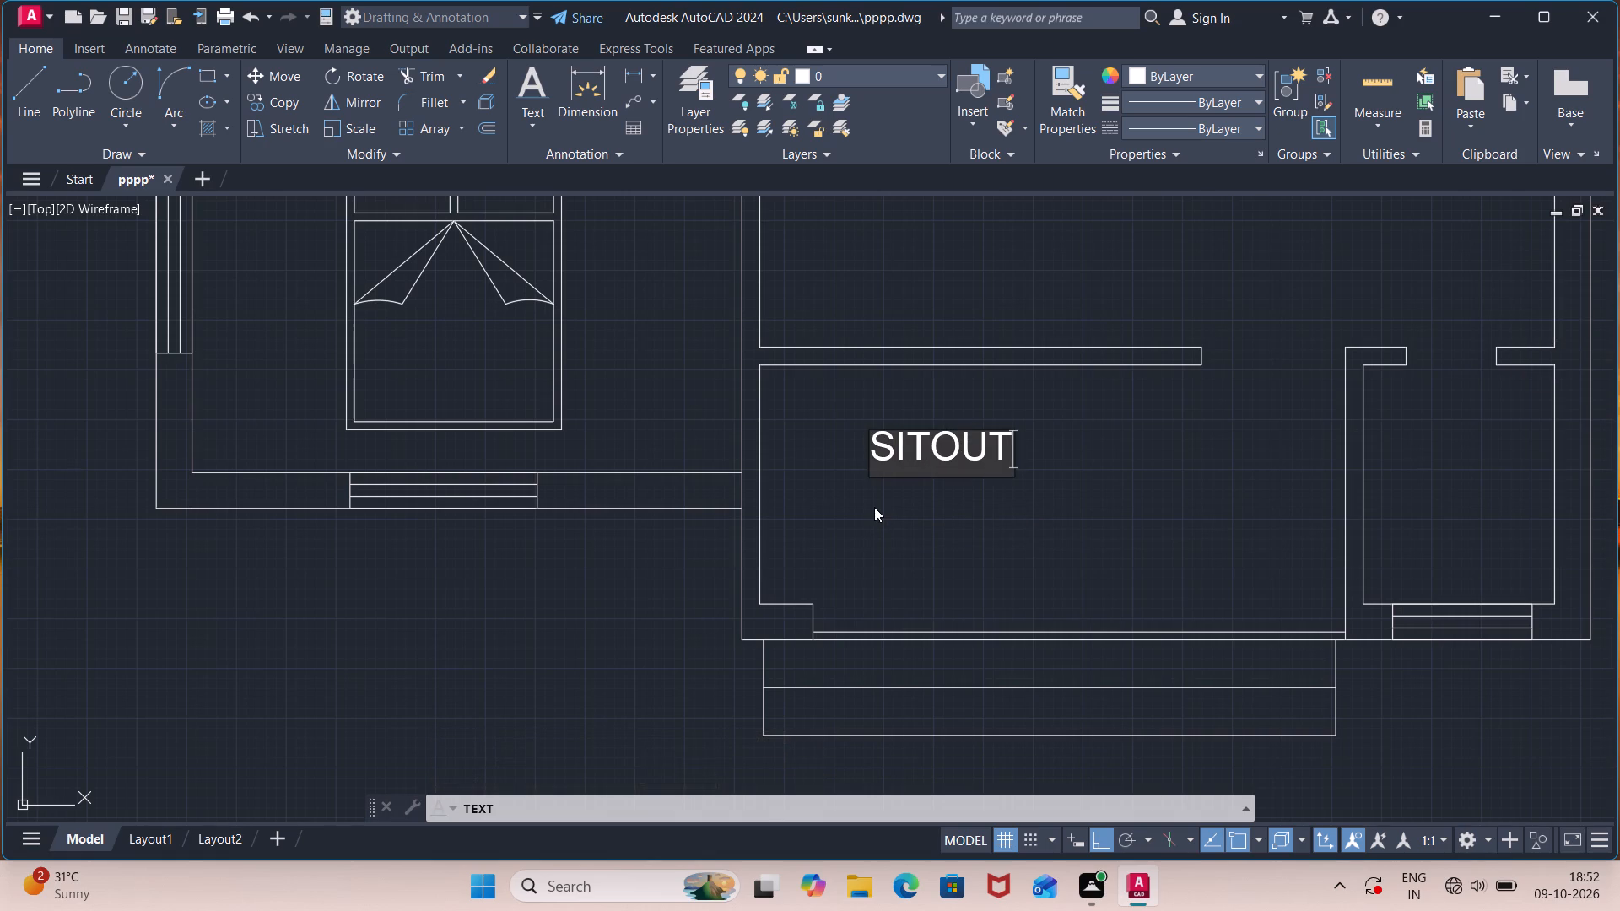
pyautogui.press('space')
pyautogui.press('Return')
# Add the dimensions 13'4"X5' as the second line under SITOUT and end the text command.
pyautogui.write('13')
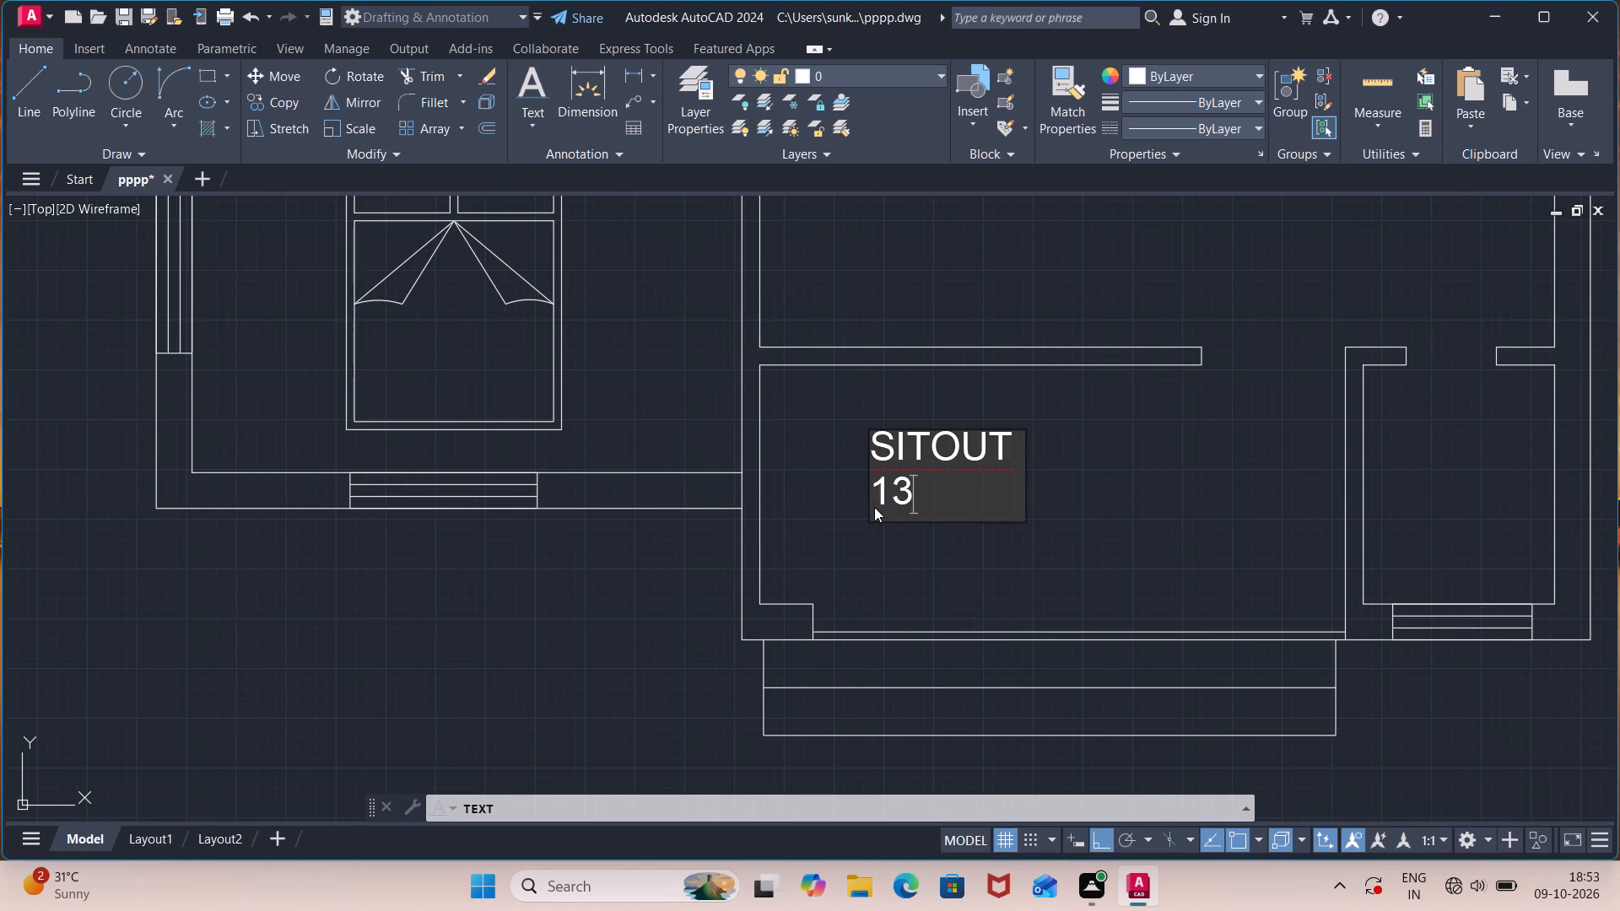
pyautogui.write("'4")
pyautogui.hotkey('shift', '"')
pyautogui.press('x')
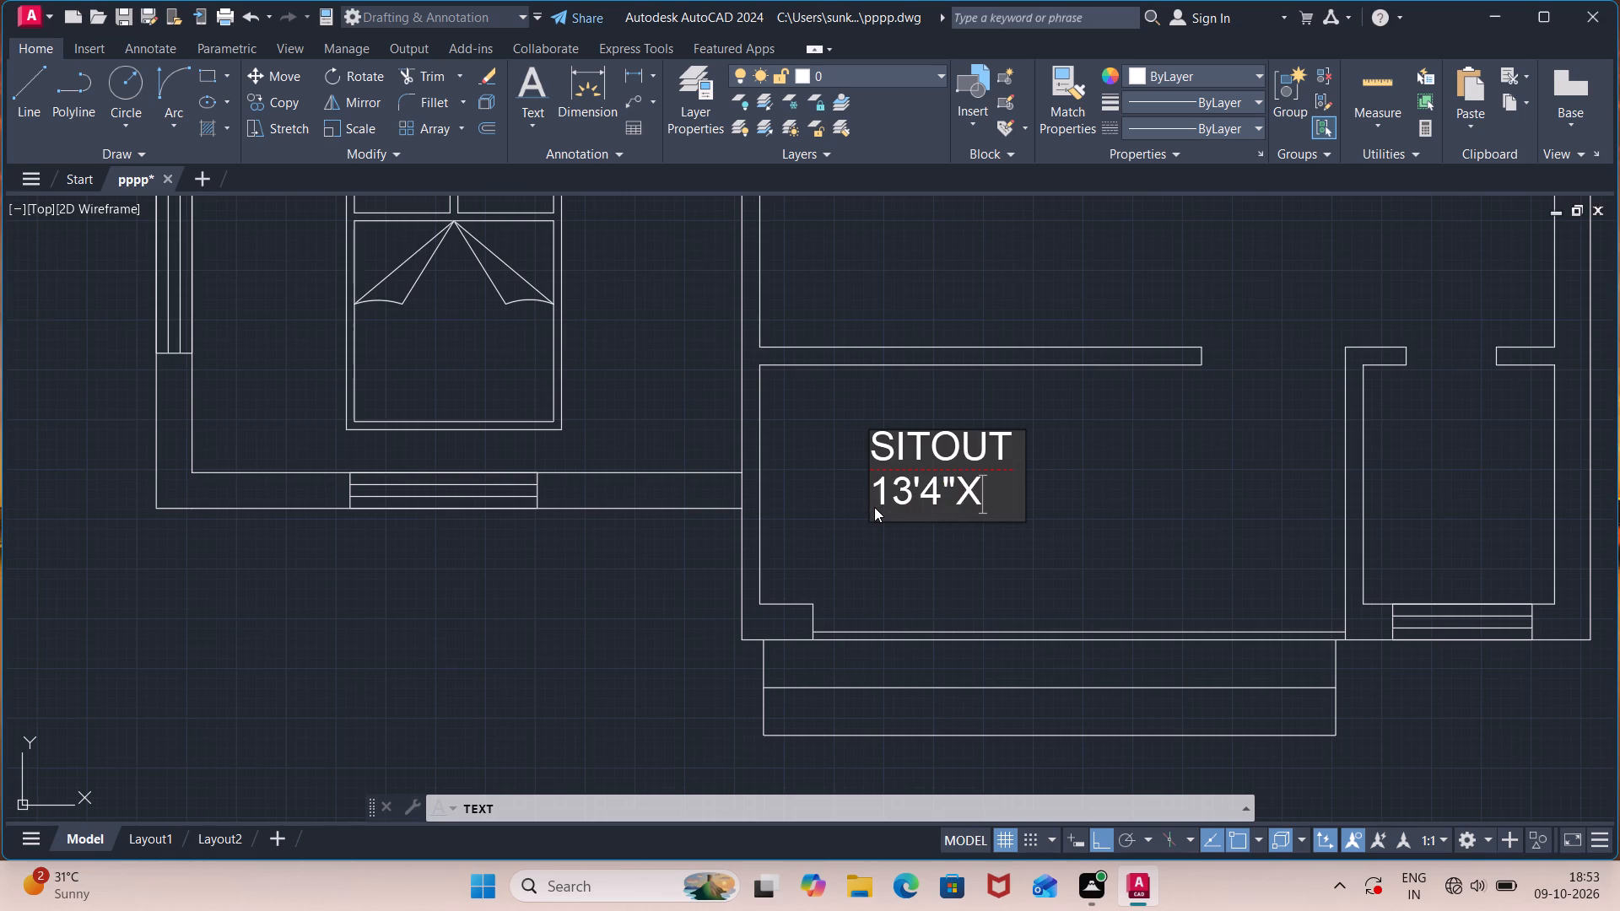
pyautogui.press('5')
pyautogui.press("'")
pyautogui.press('Return')
pyautogui.press('Return')
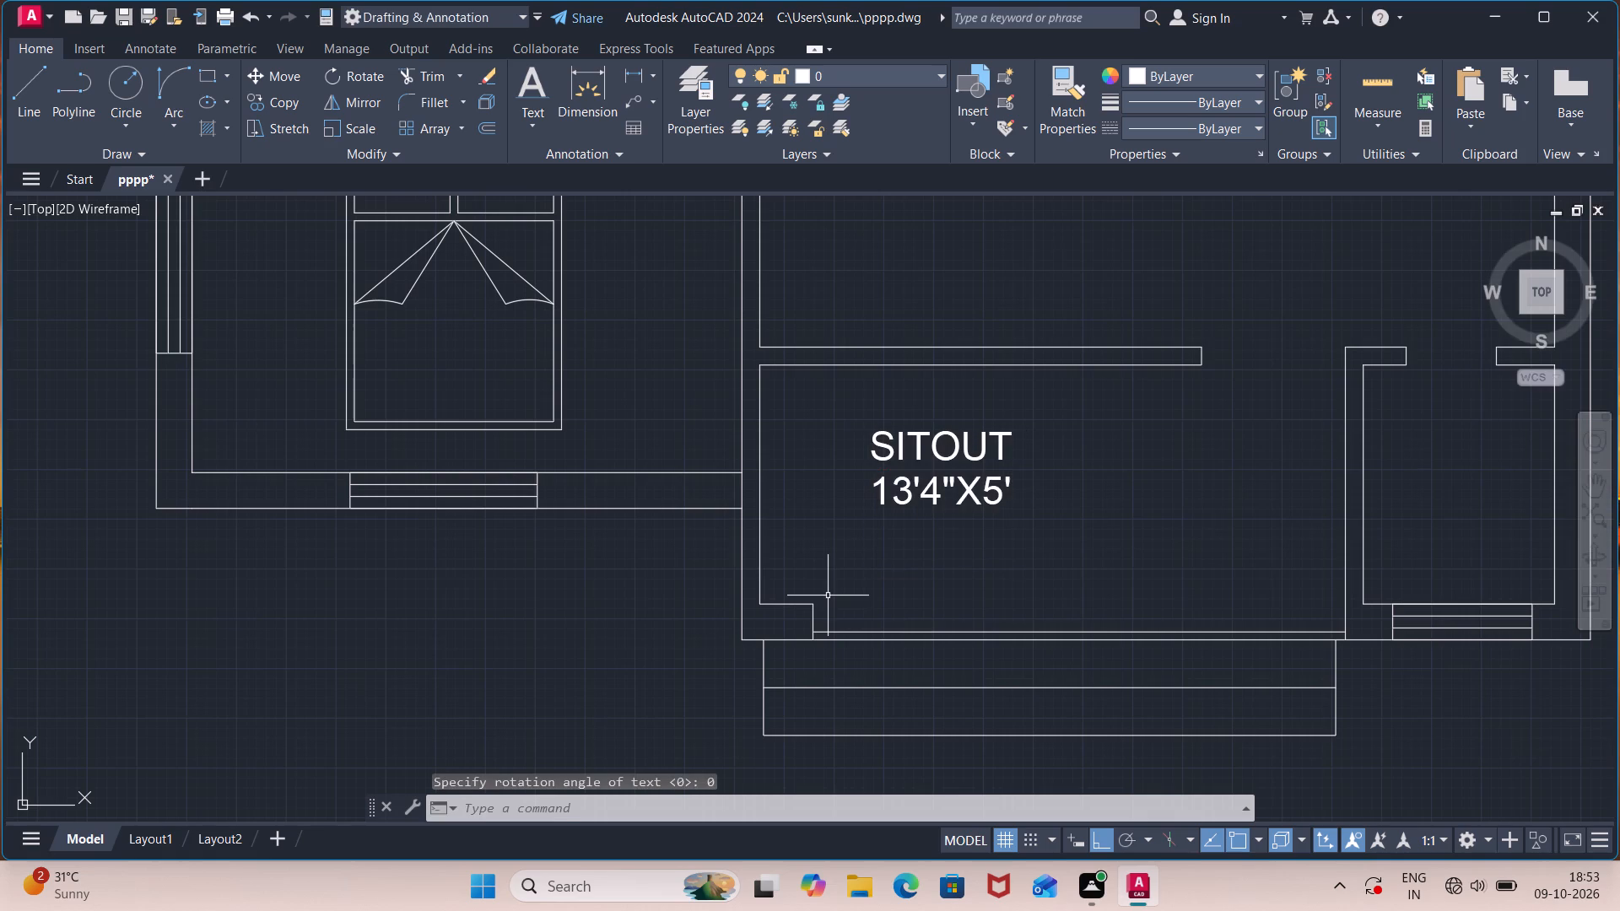
# Add a two-line single-line text label POOJA, 4'X5', in the small room beside the sitout, with height 7" and rotation 0.
pyautogui.moveTo(1116, 560); pyautogui.dragTo(715, 644, button='middle')
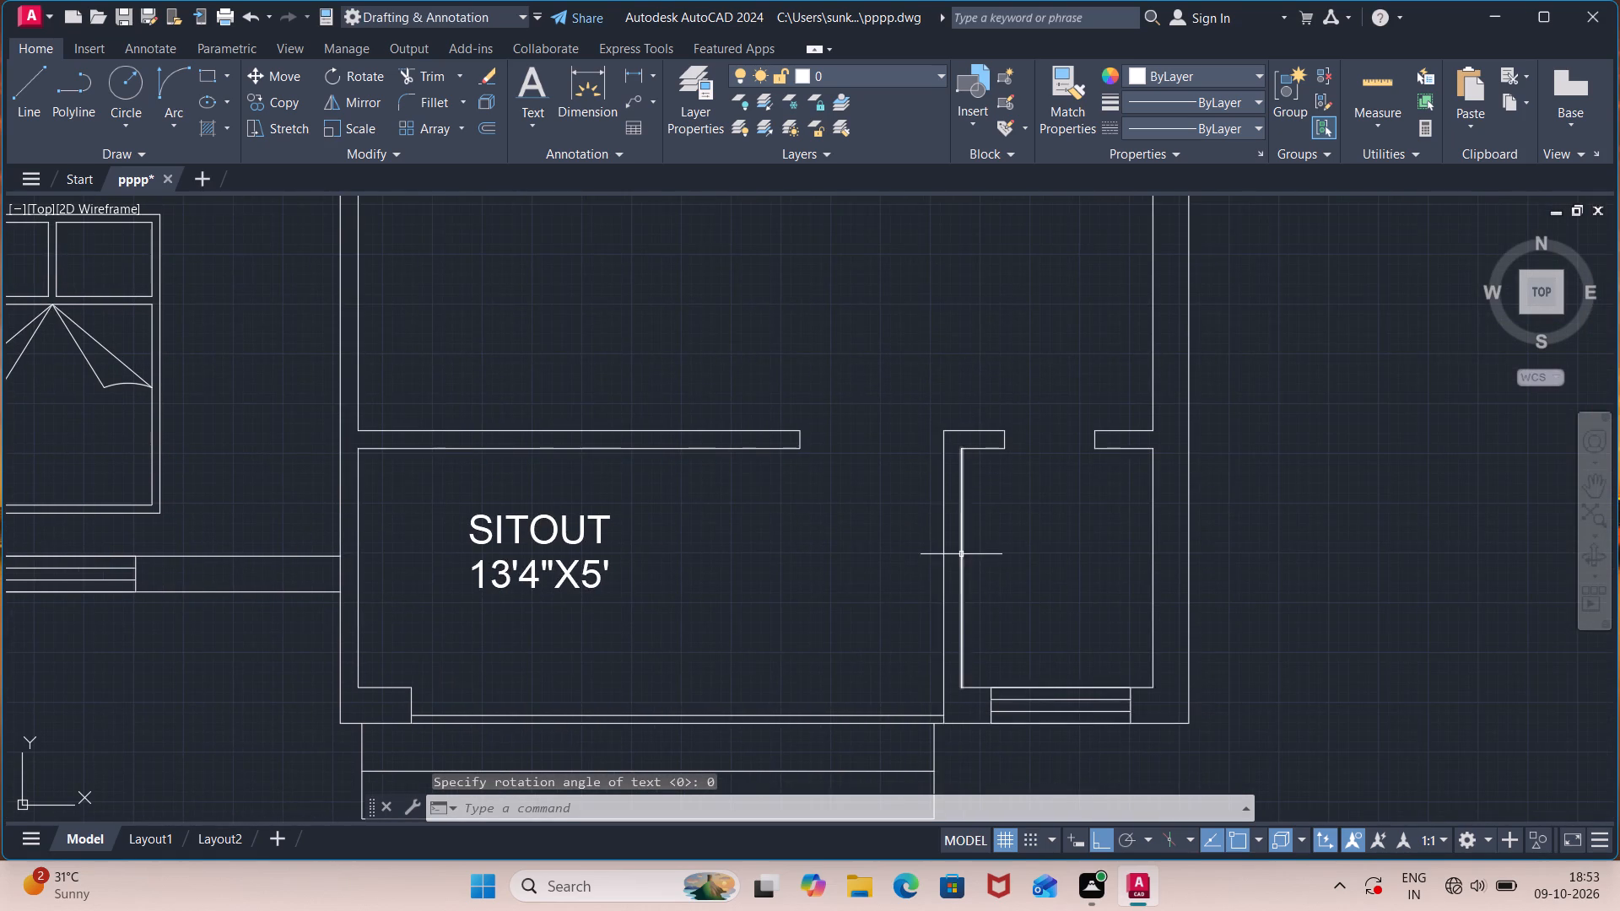
pyautogui.scroll(1, 990, 553)
pyautogui.write('TEXT')
pyautogui.press('Return')
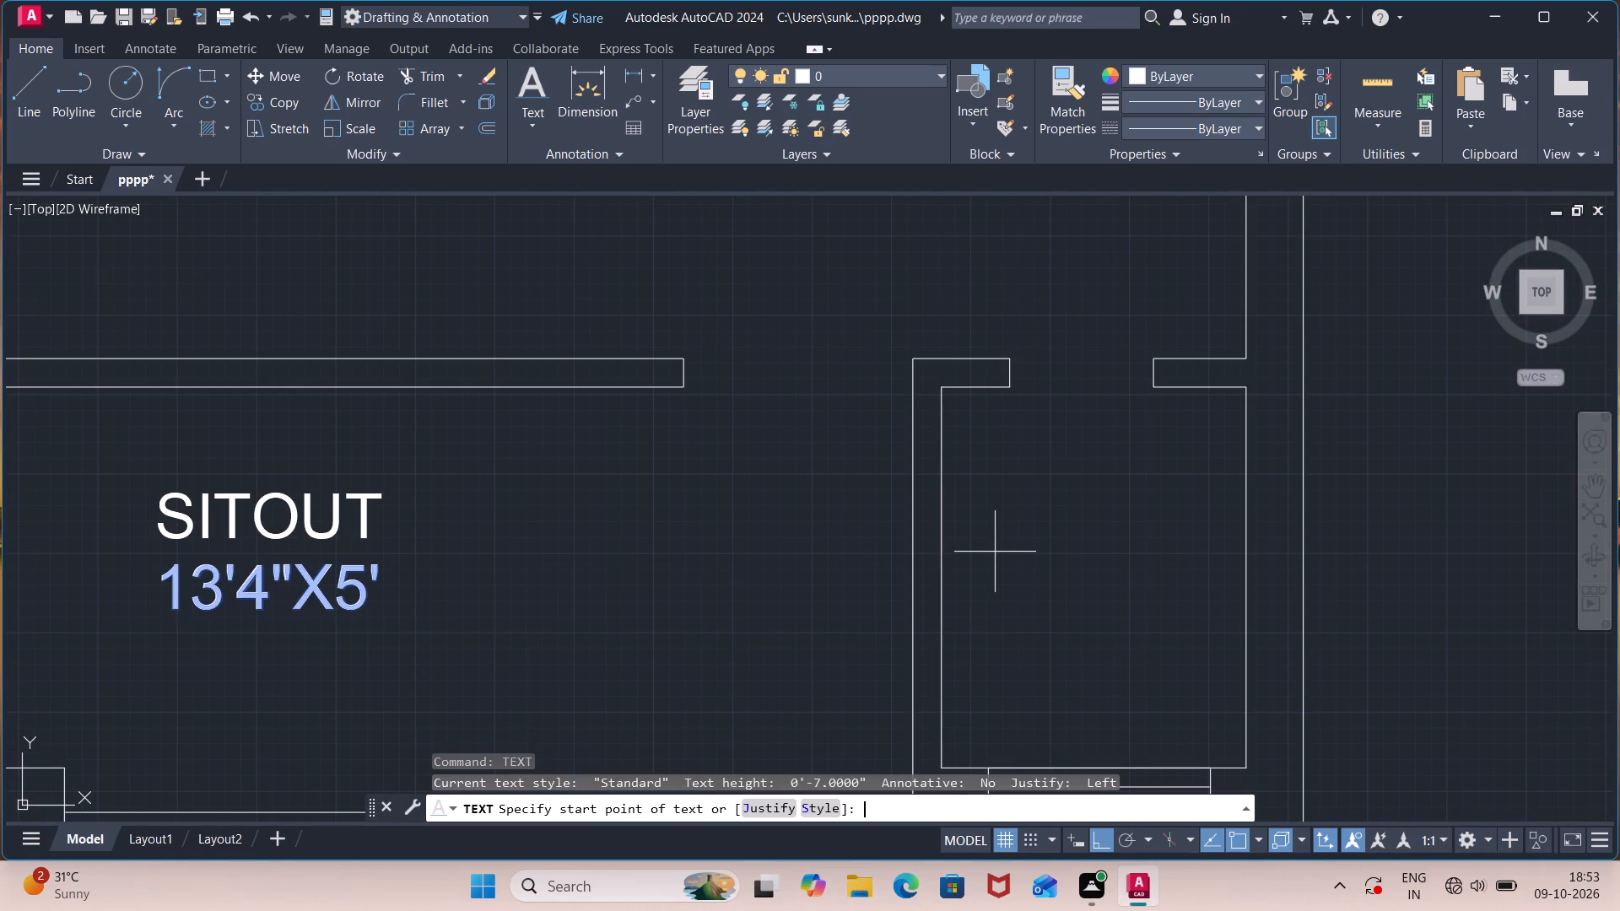
pyautogui.click(995, 552)
pyautogui.click(996, 513)
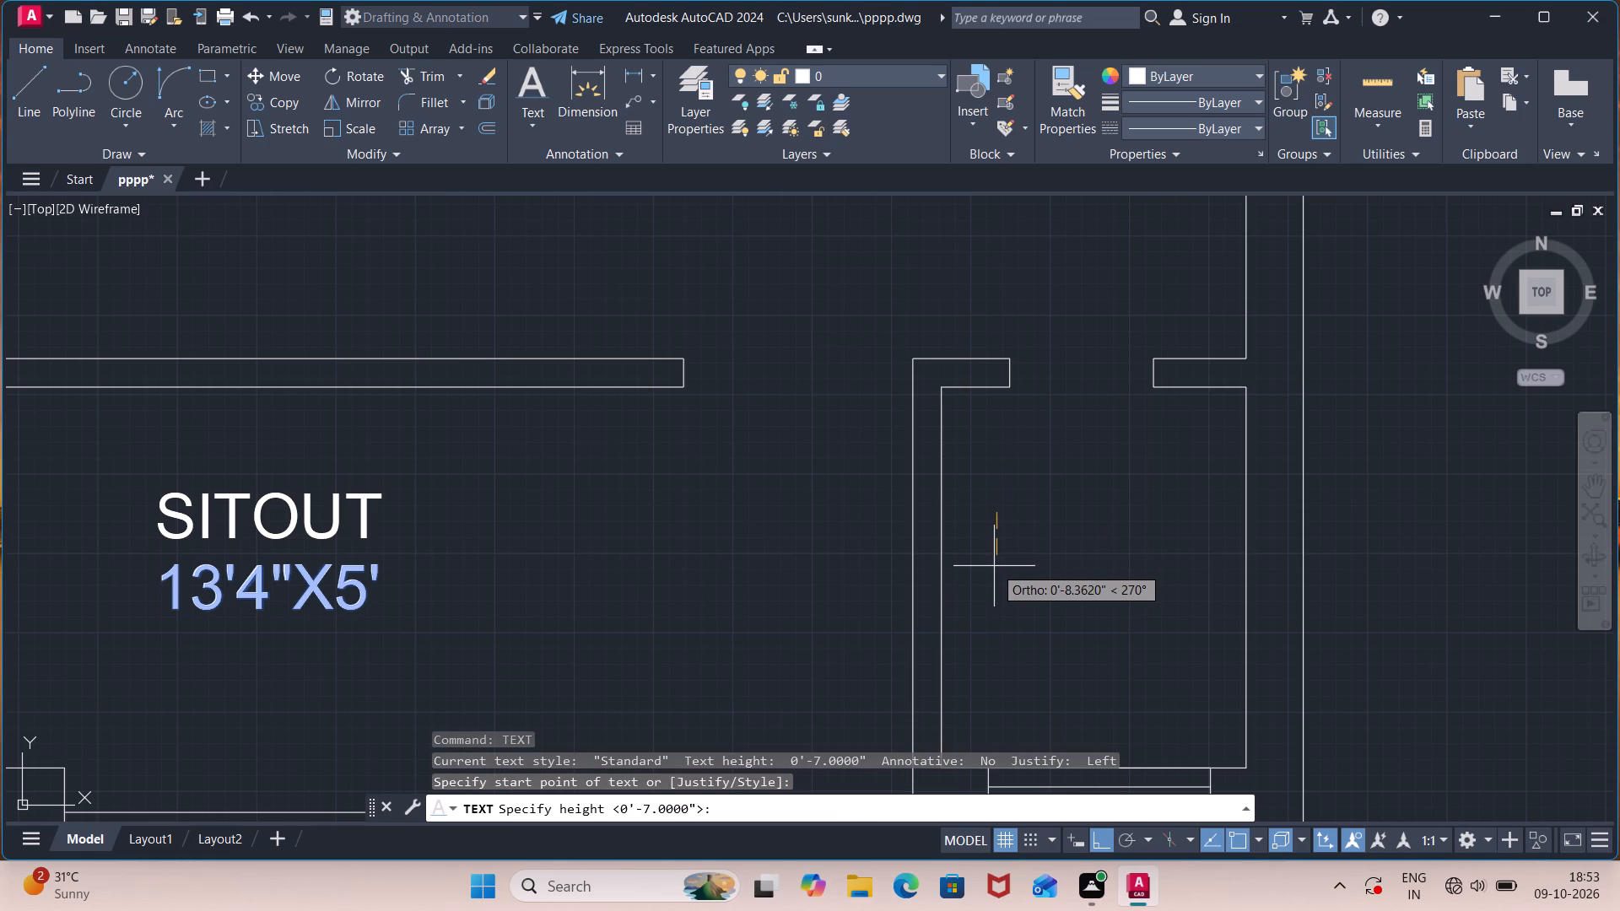
pyautogui.write('7"')
pyautogui.press('Return')
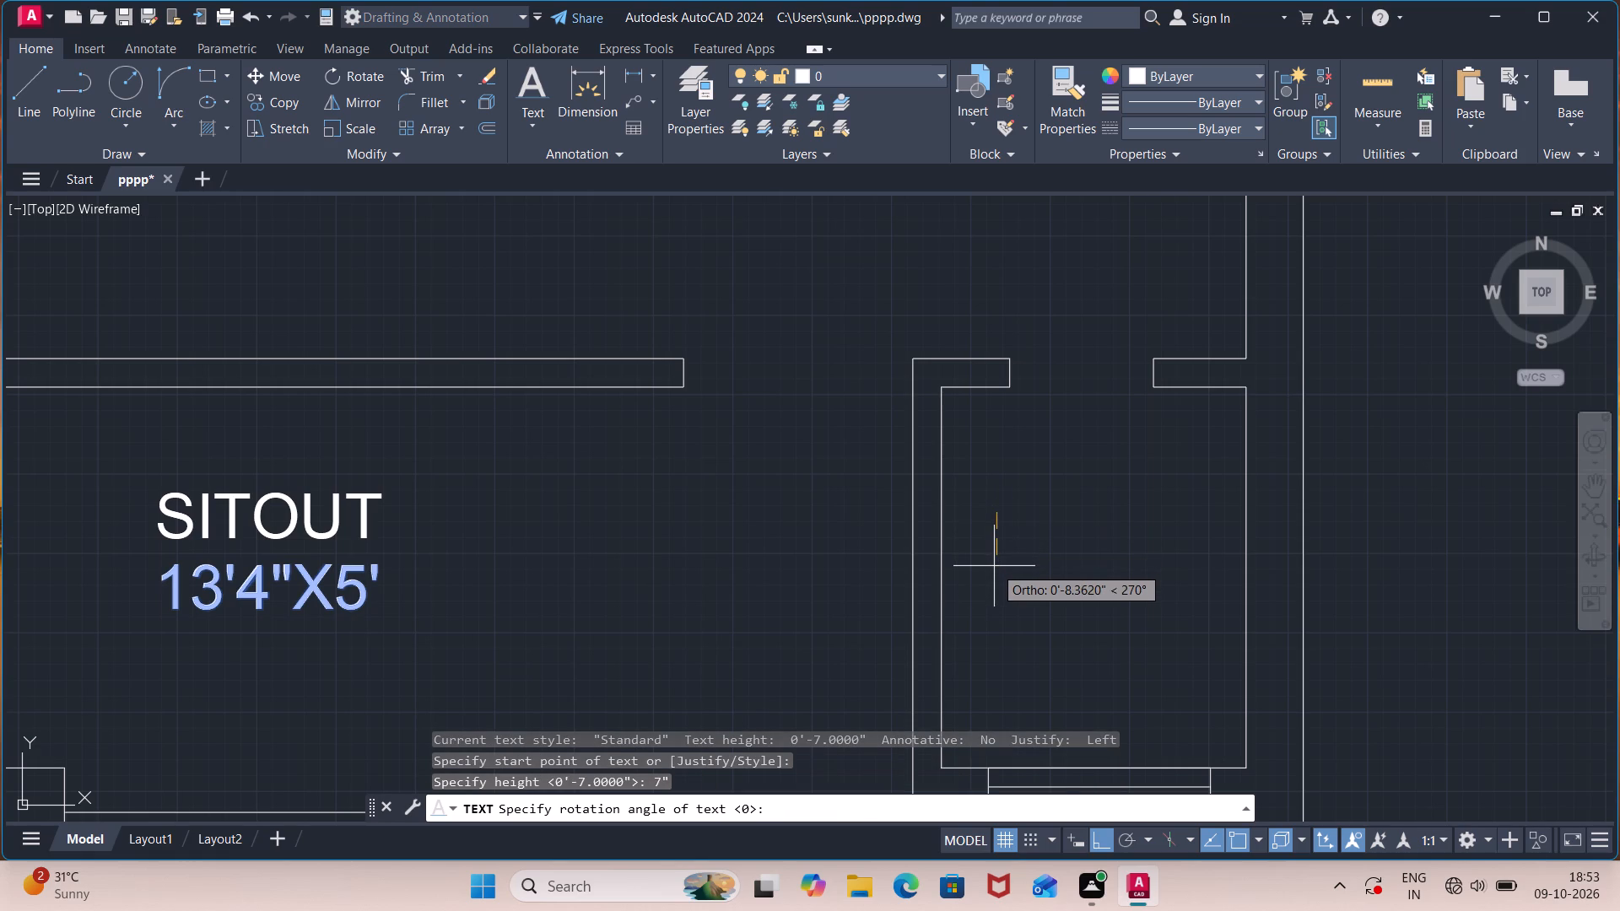
pyautogui.press('0')
pyautogui.press('Return')
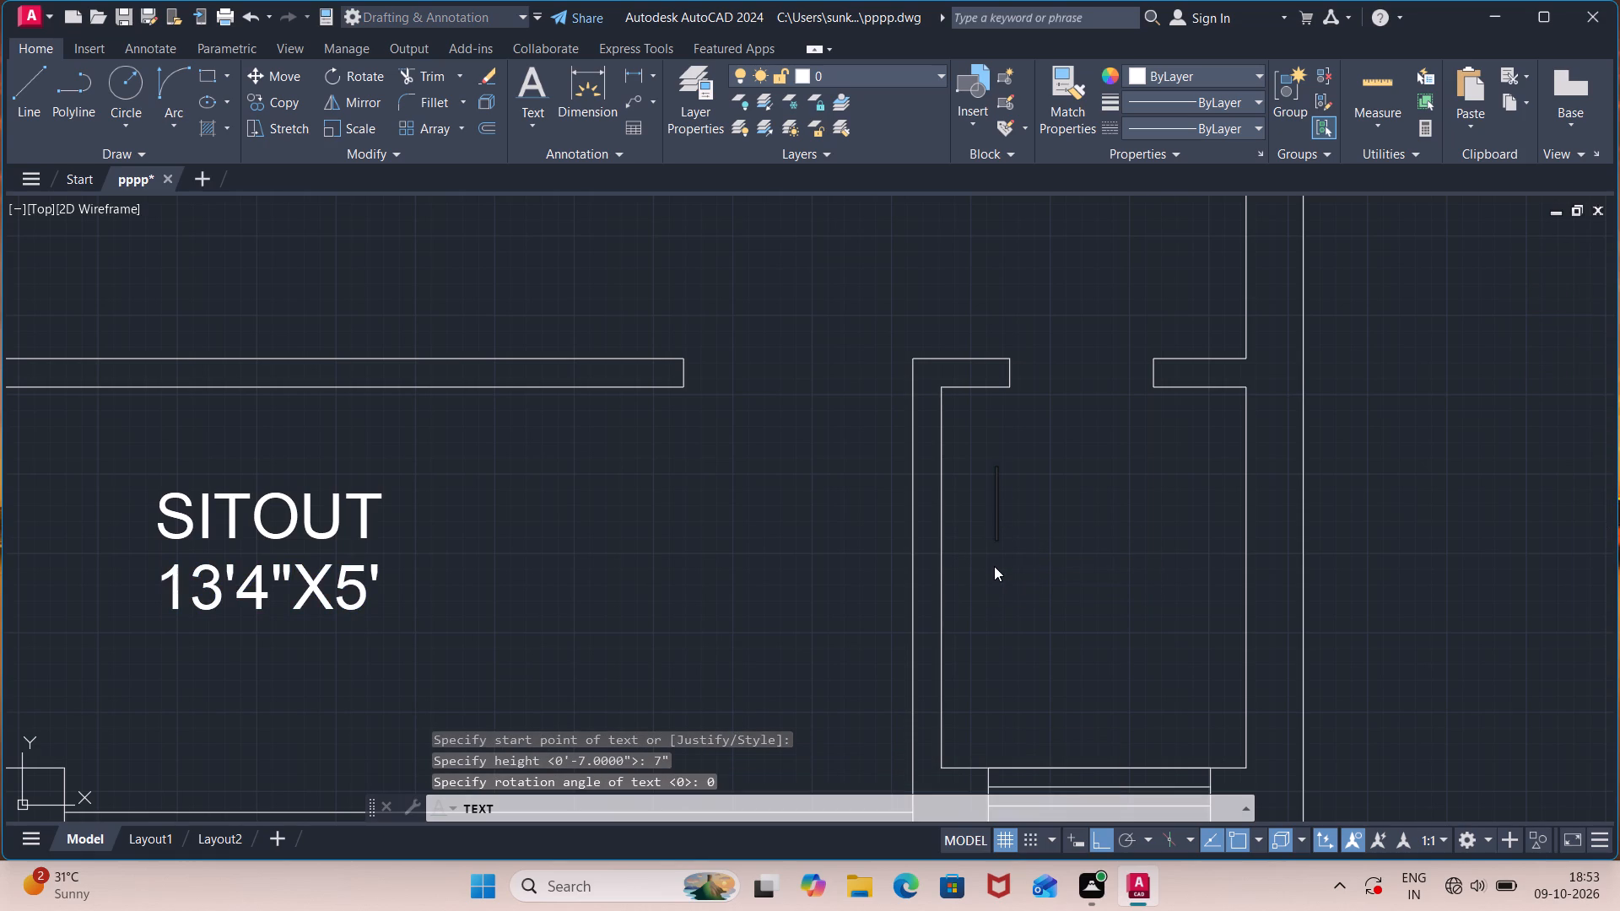
pyautogui.write('POO')
pyautogui.write('JA')
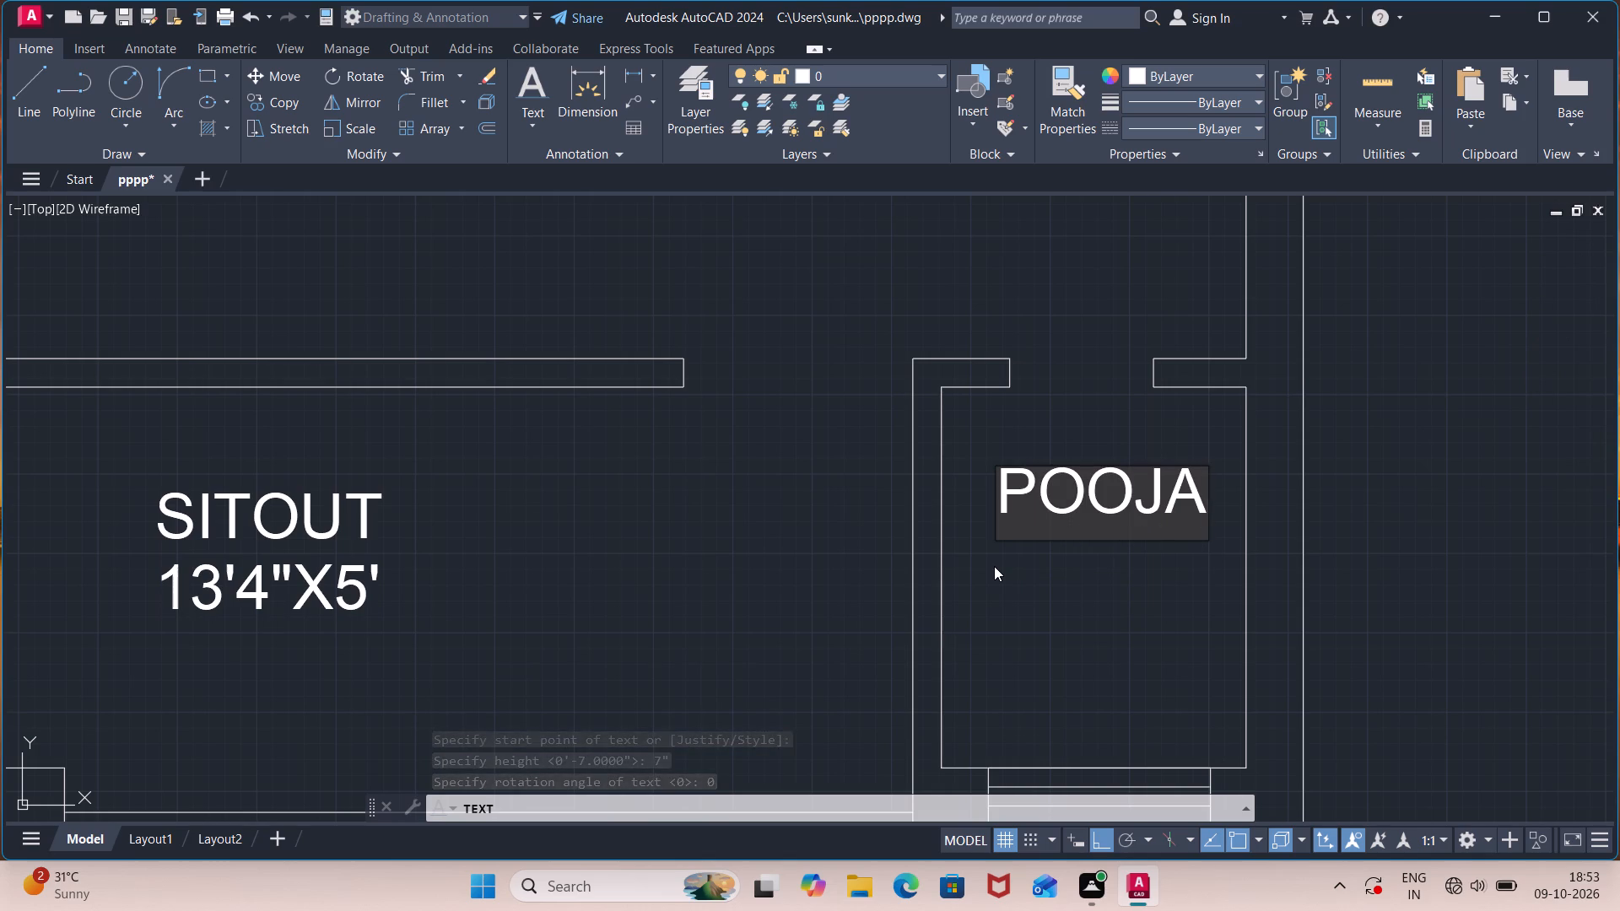
pyautogui.press('Return')
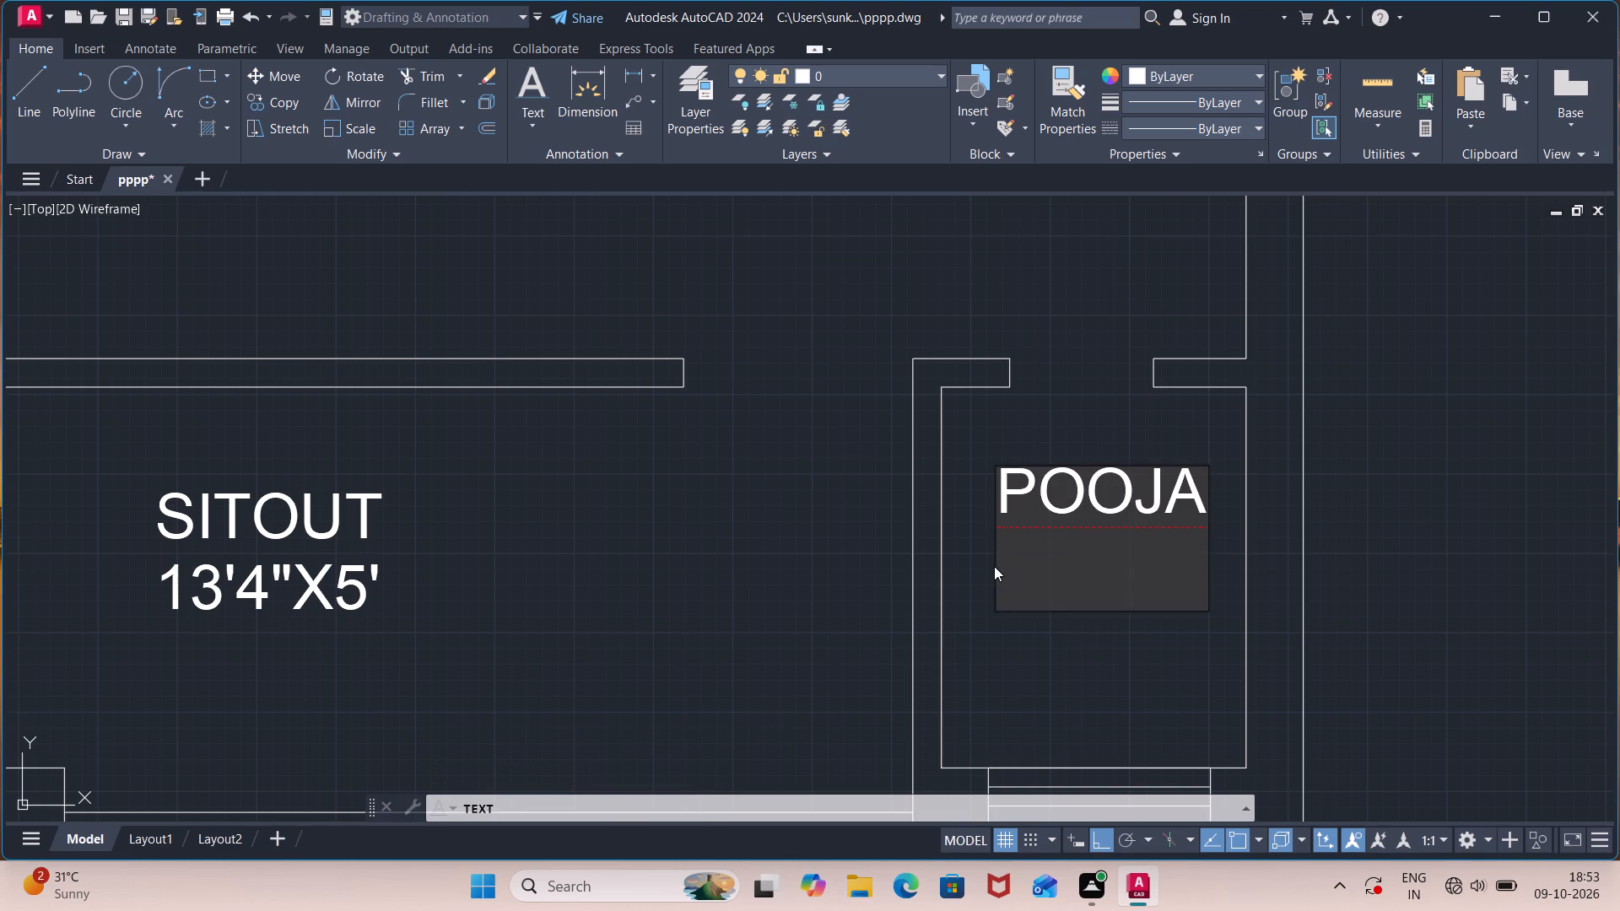
pyautogui.write("4'X5'")
pyautogui.press('Return')
pyautogui.press('Return')
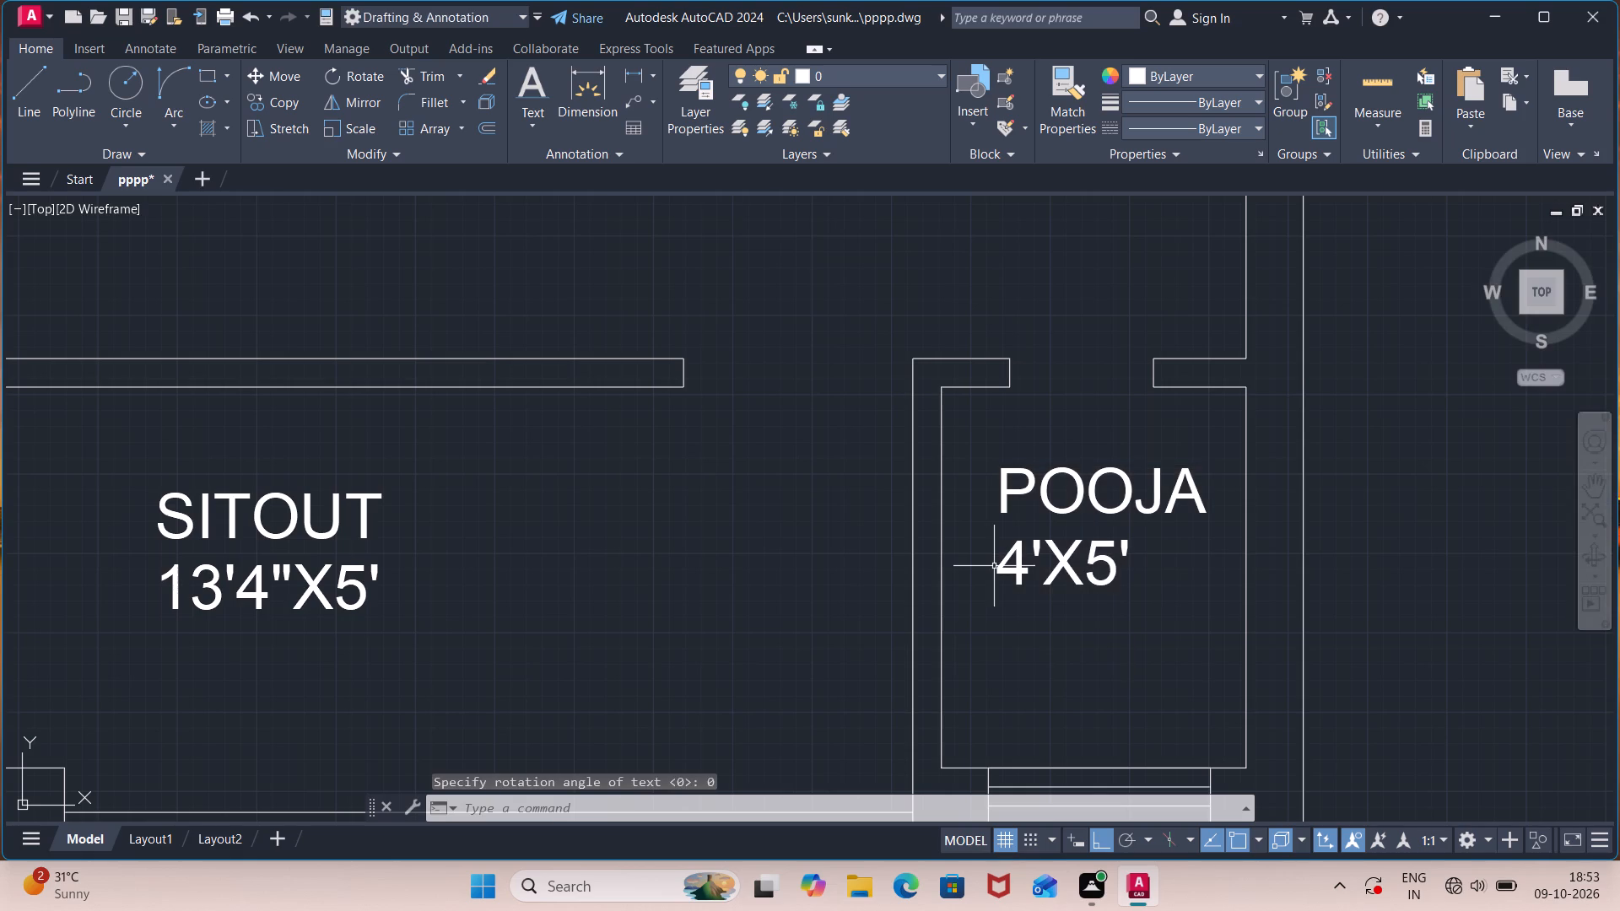
# Start a single-line text label above the bed in the room beside the living area, height 7", rotation 0, with BEDROOM as its first line.
pyautogui.scroll(-2, 994, 566)
pyautogui.moveTo(888, 598); pyautogui.dragTo(1246, 744, button='middle')
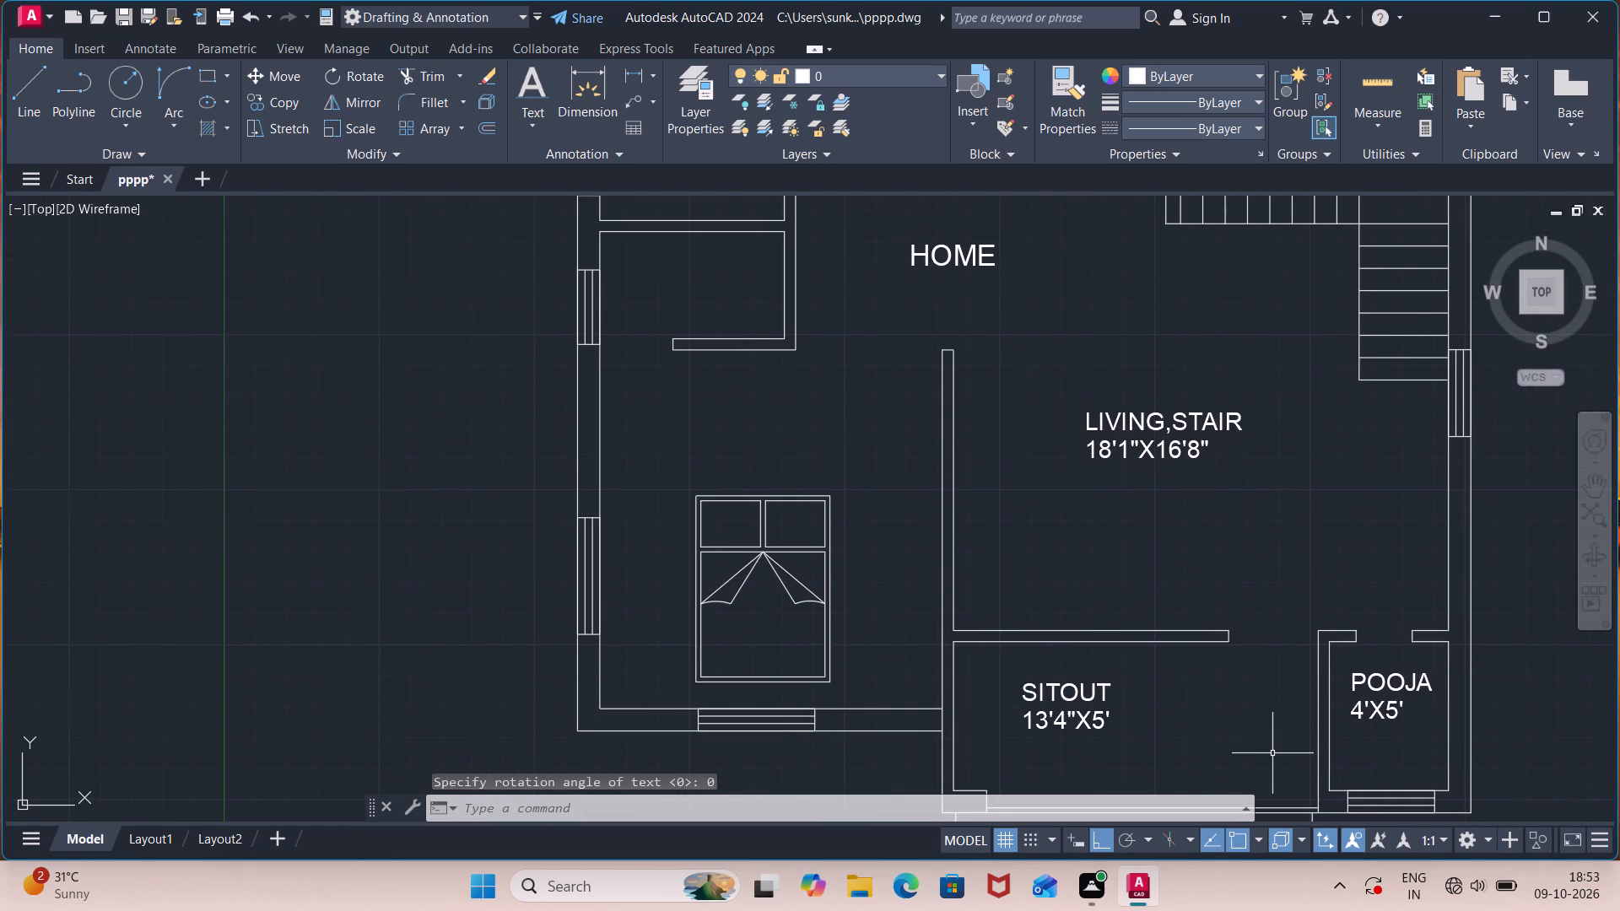
pyautogui.moveTo(741, 384); pyautogui.dragTo(882, 463, button='middle')
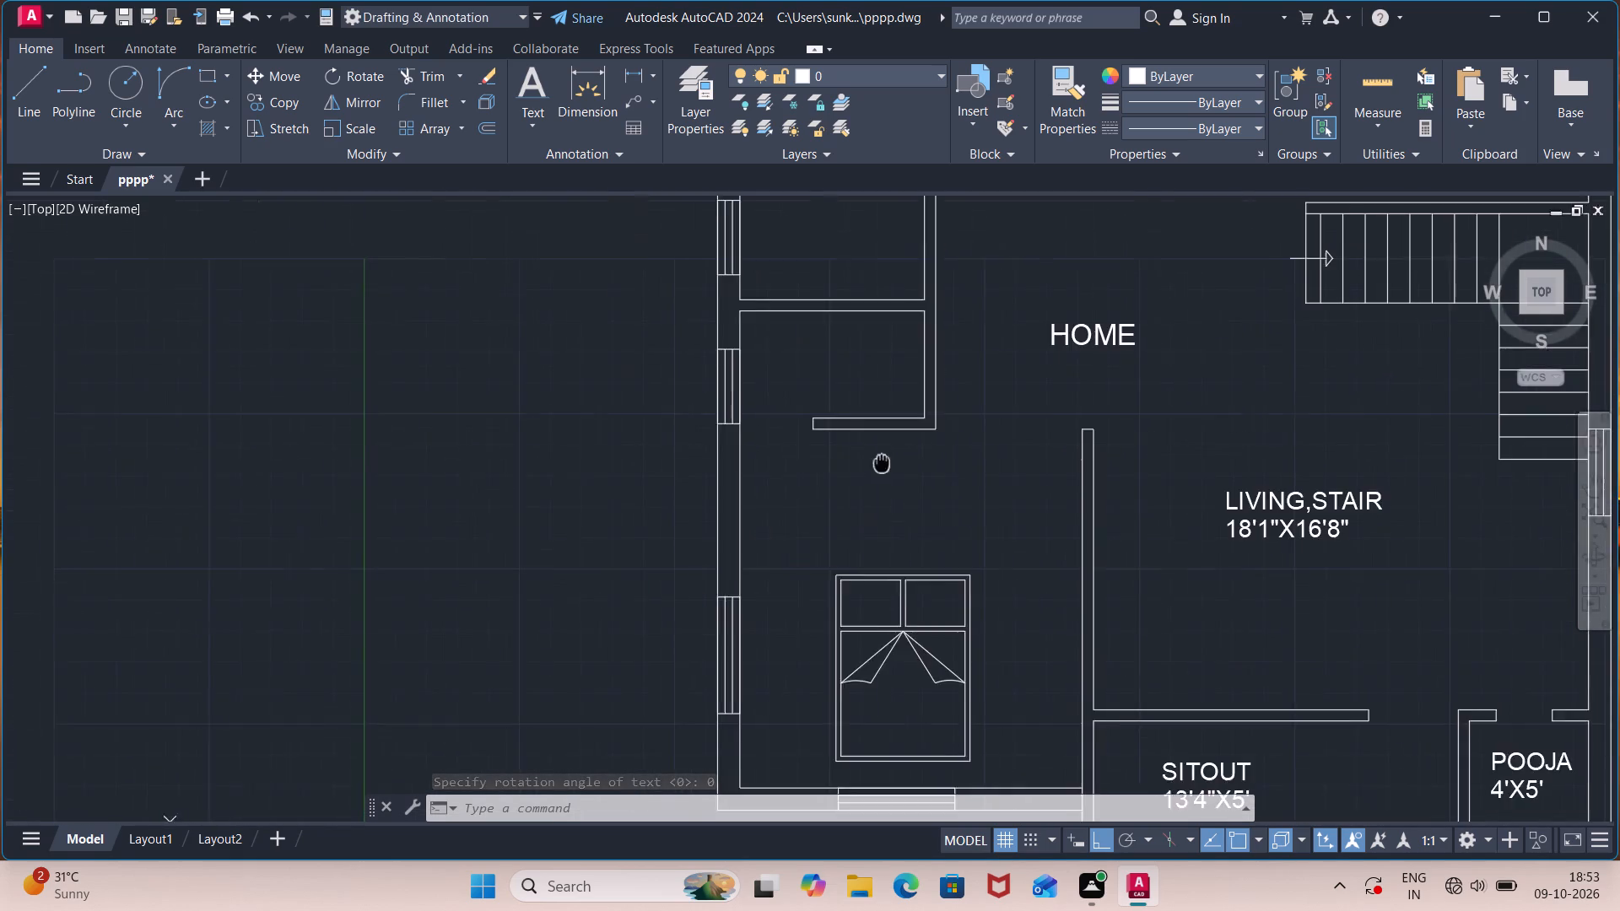
pyautogui.moveTo(882, 463); pyautogui.dragTo(899, 479, button='middle')
pyautogui.scroll(1, 948, 549)
pyautogui.write('TEXT')
pyautogui.press('Return')
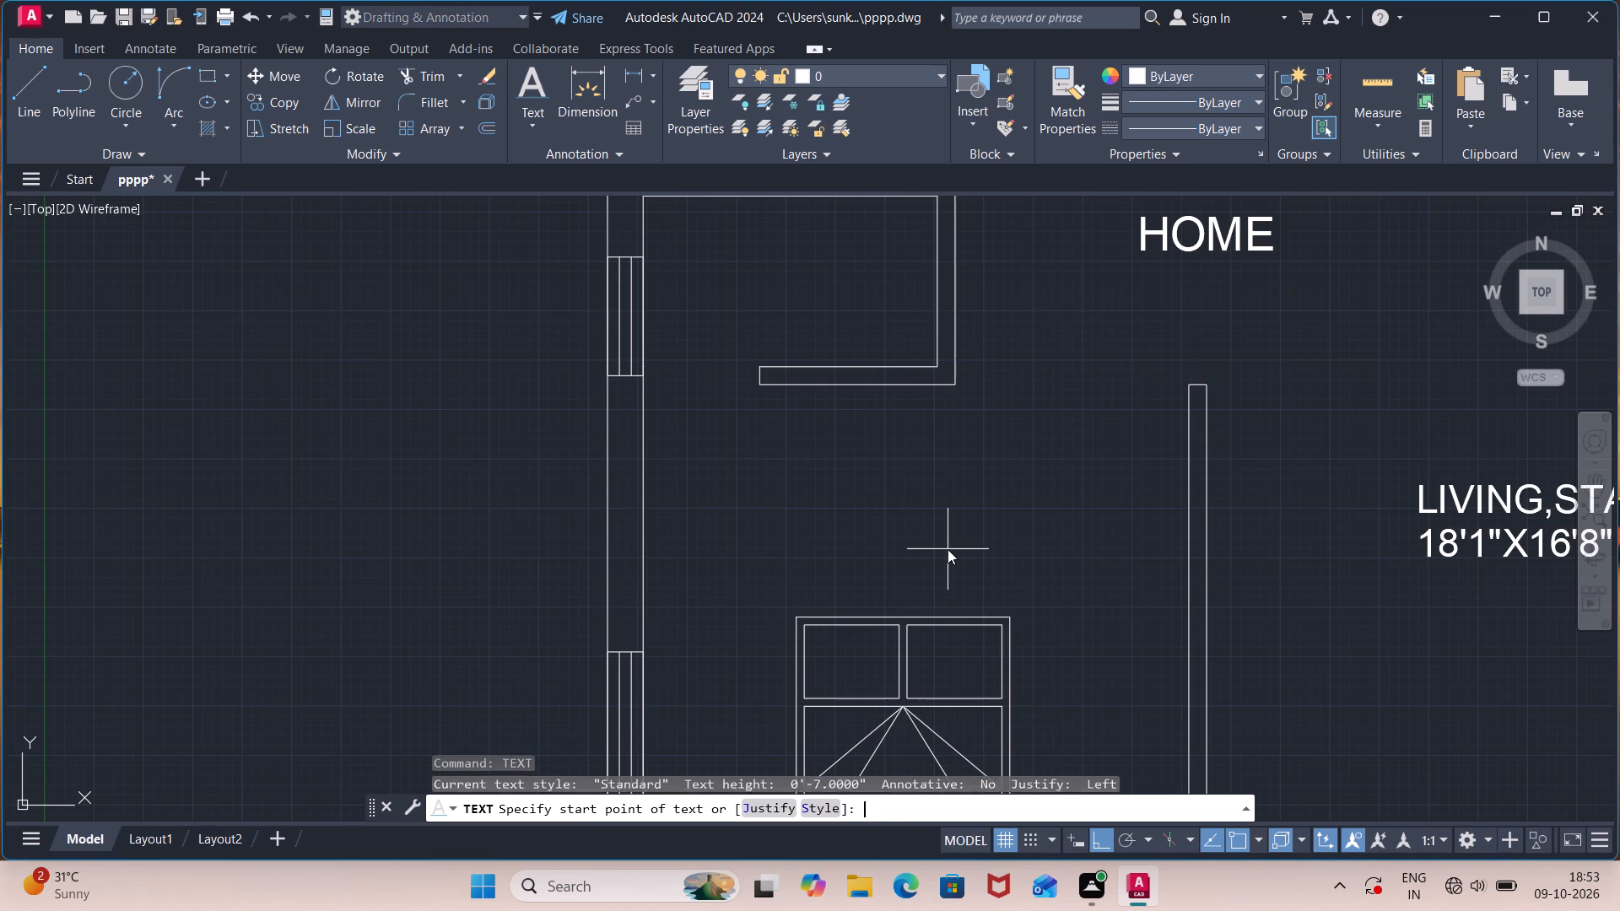
pyautogui.click(762, 499)
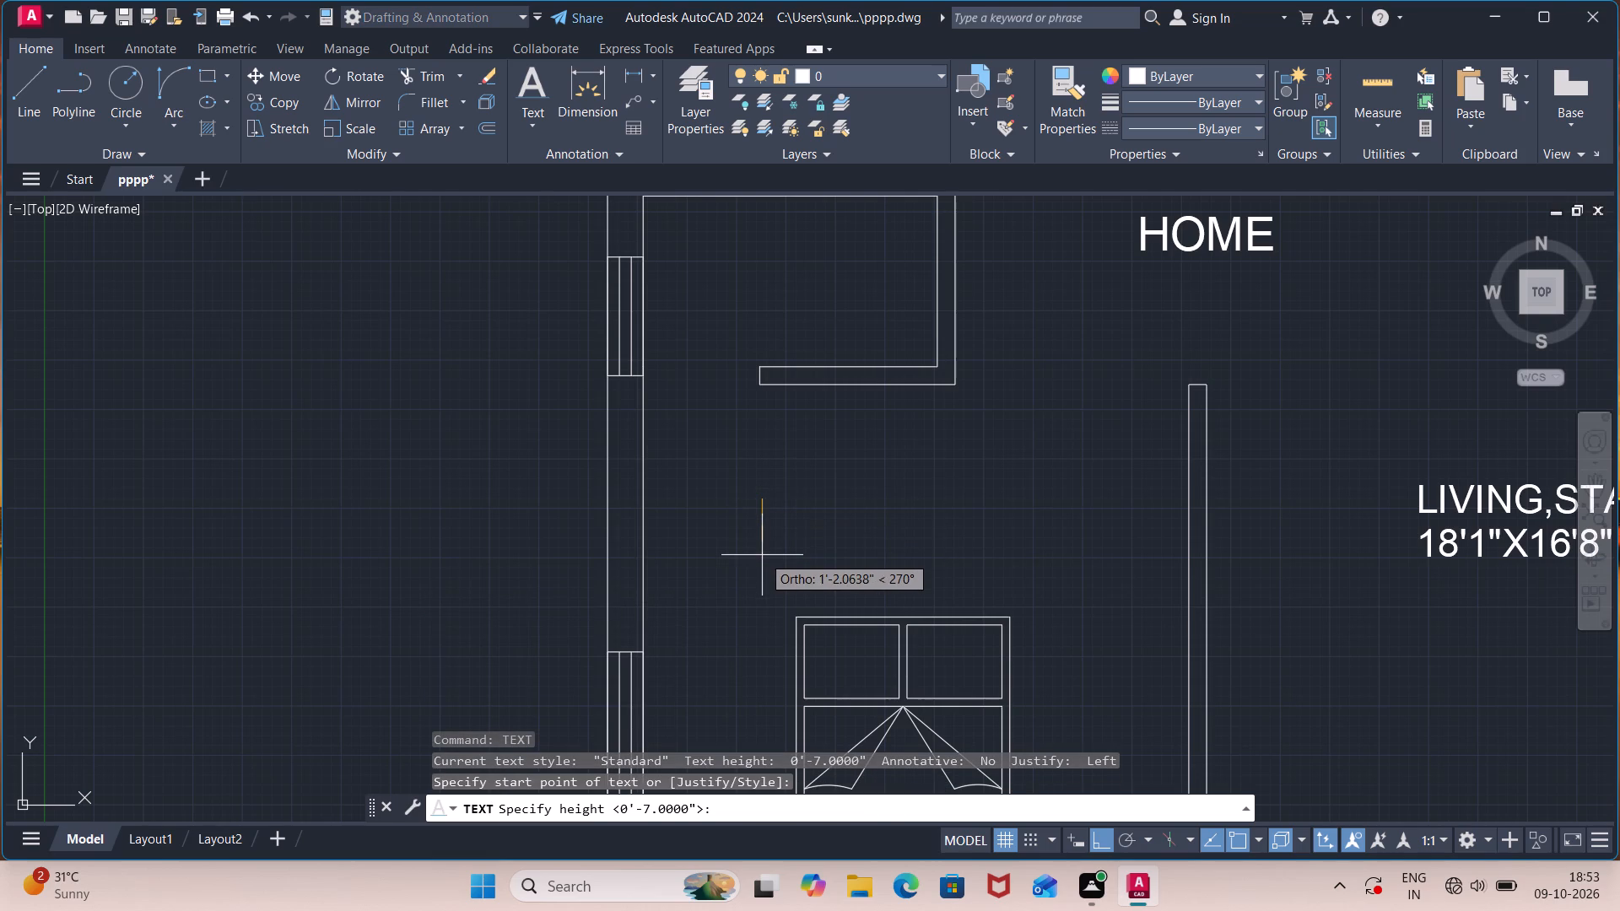
pyautogui.press('7')
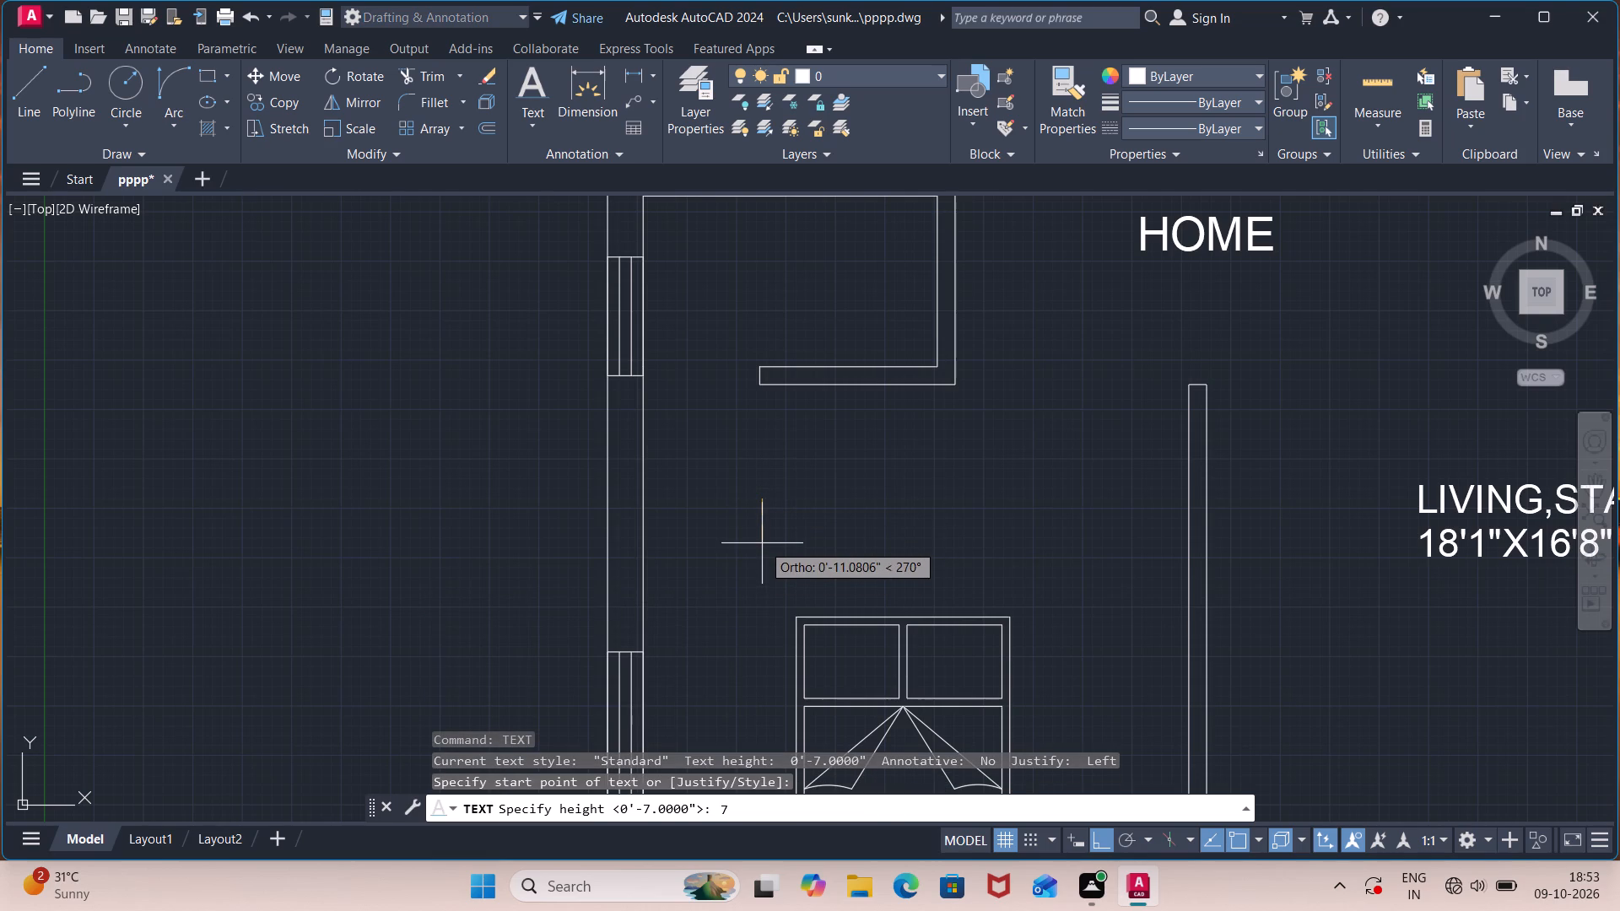
pyautogui.hotkey('shift', '"')
pyautogui.press('Return')
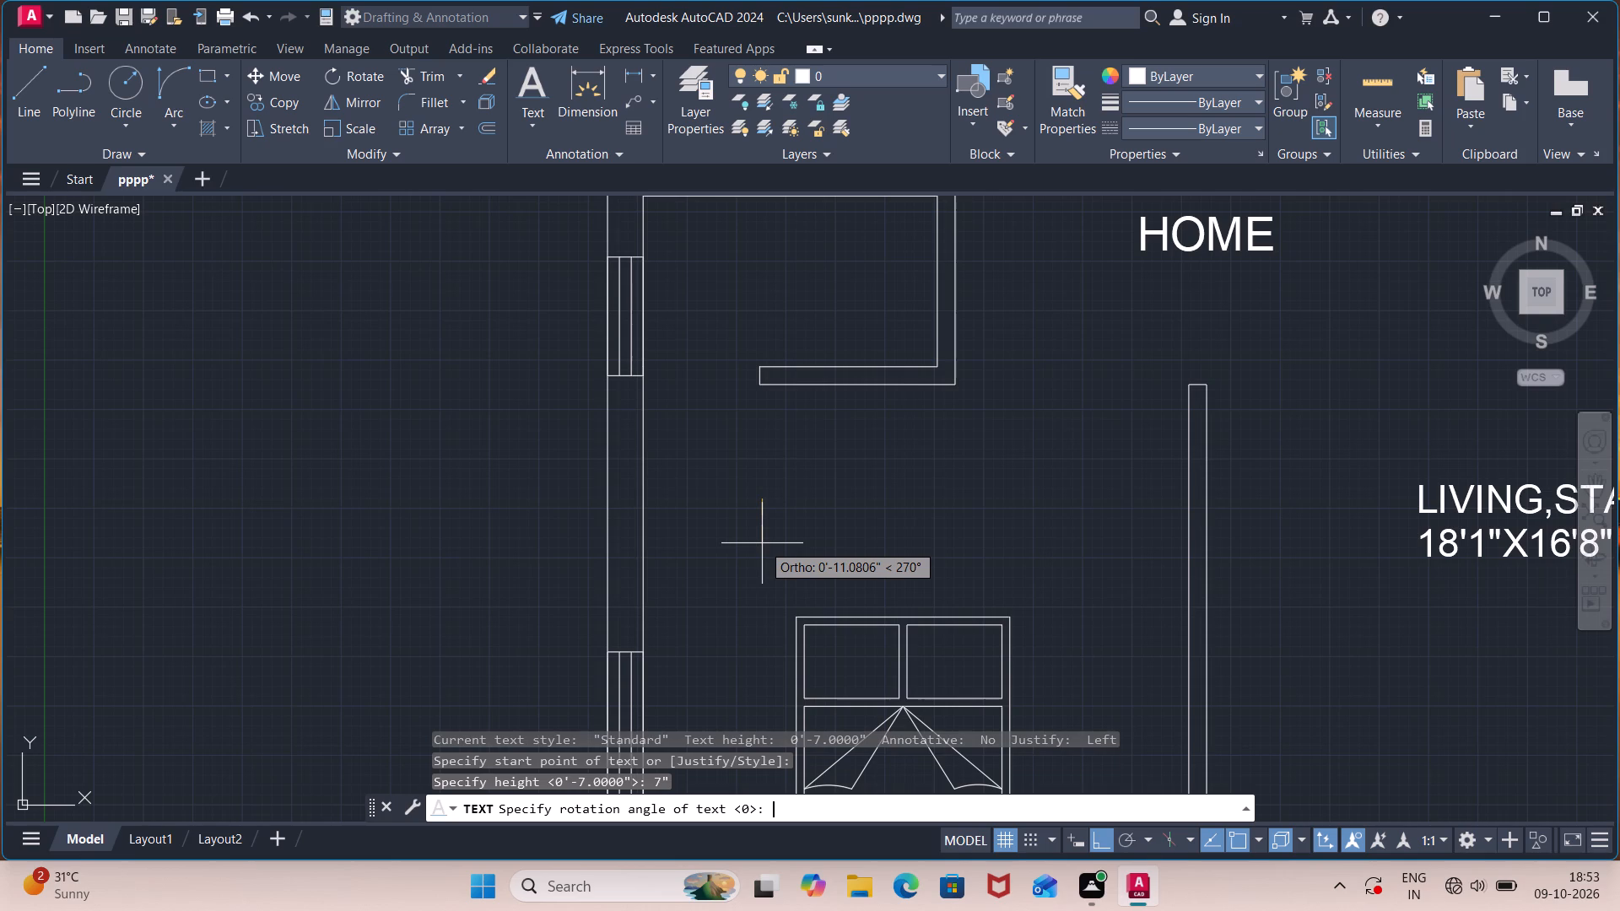
pyautogui.press('0')
pyautogui.press('Return')
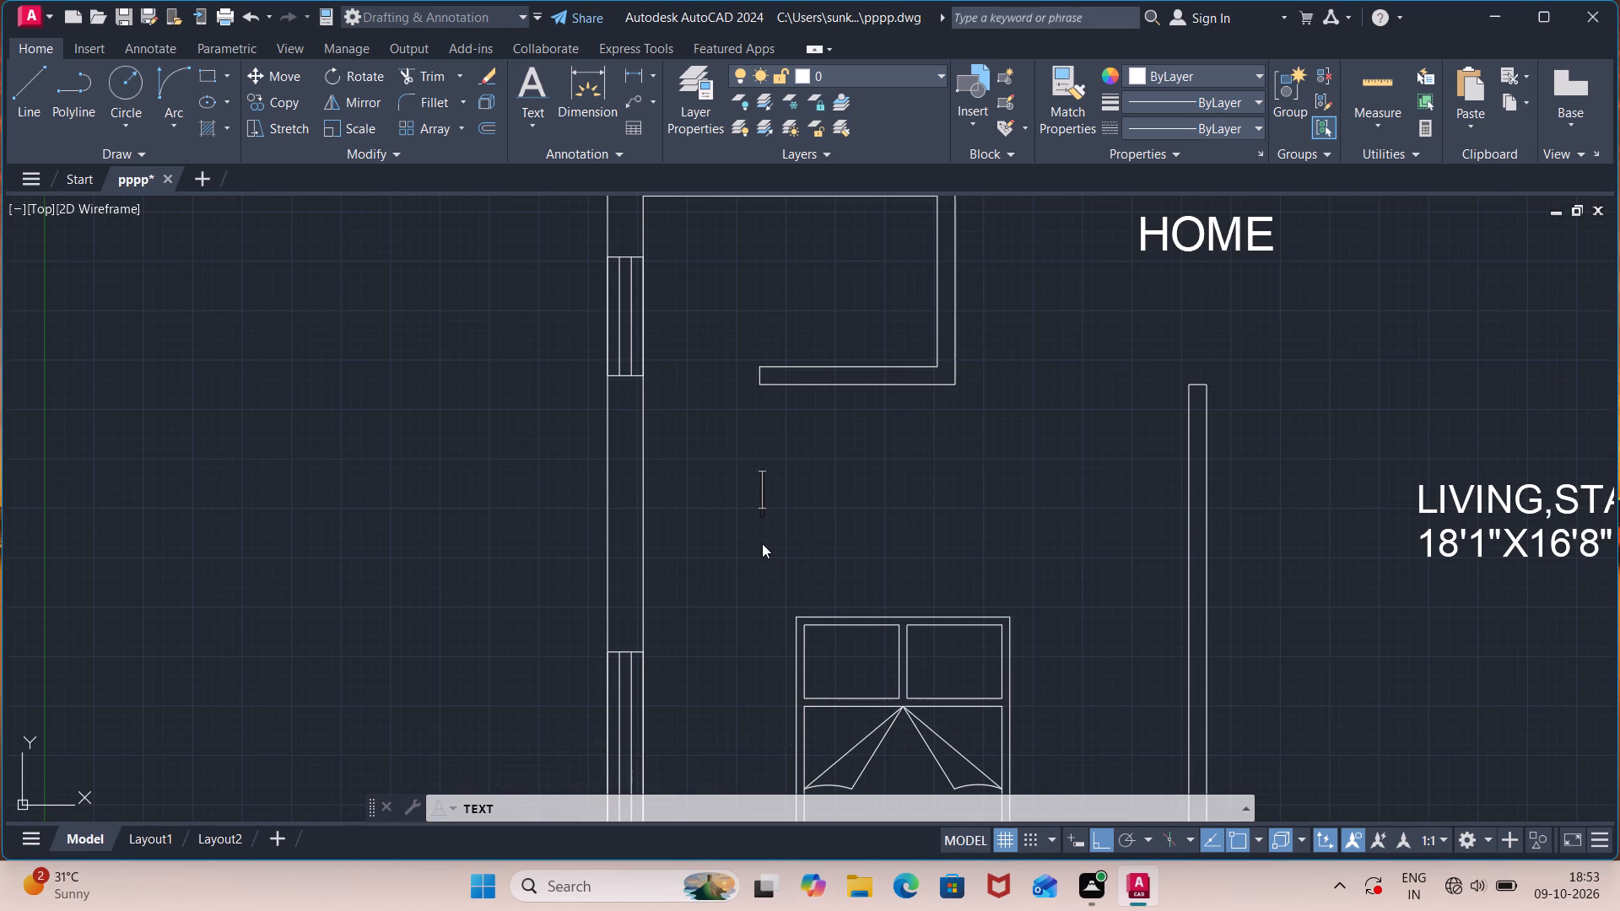
pyautogui.write('BEDROOM')
pyautogui.press('Return')
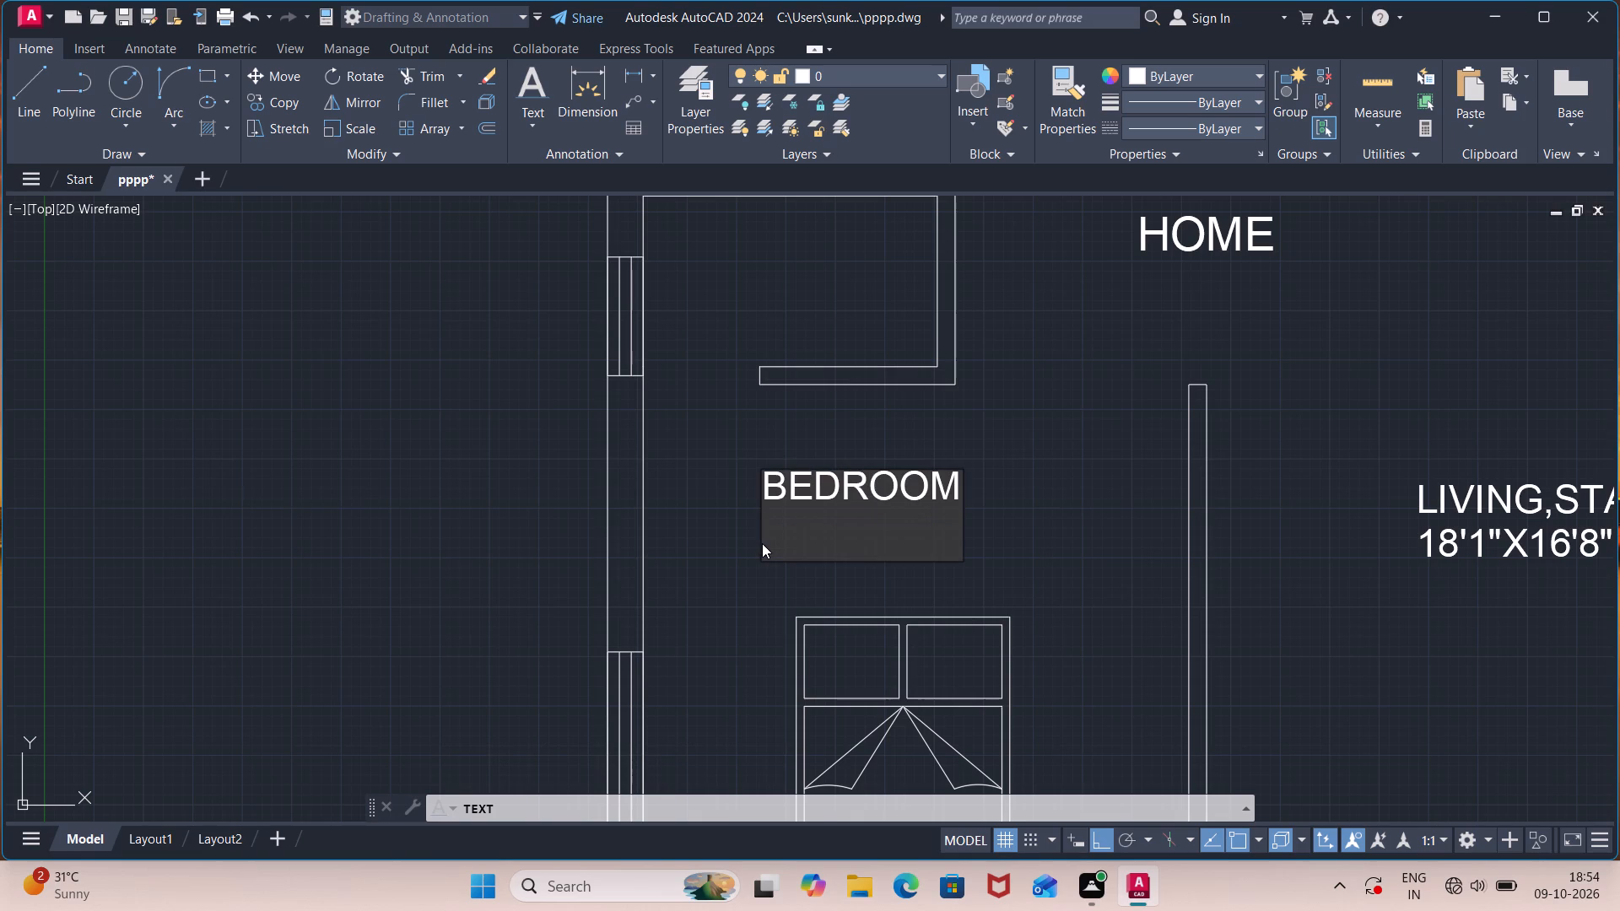
# Add the dimensions 11'5"X10' as the second line under BEDROOM and end the text command.
pyautogui.write("11'")
pyautogui.write('5"')
pyautogui.press('c')
pyautogui.press('BackSpace')
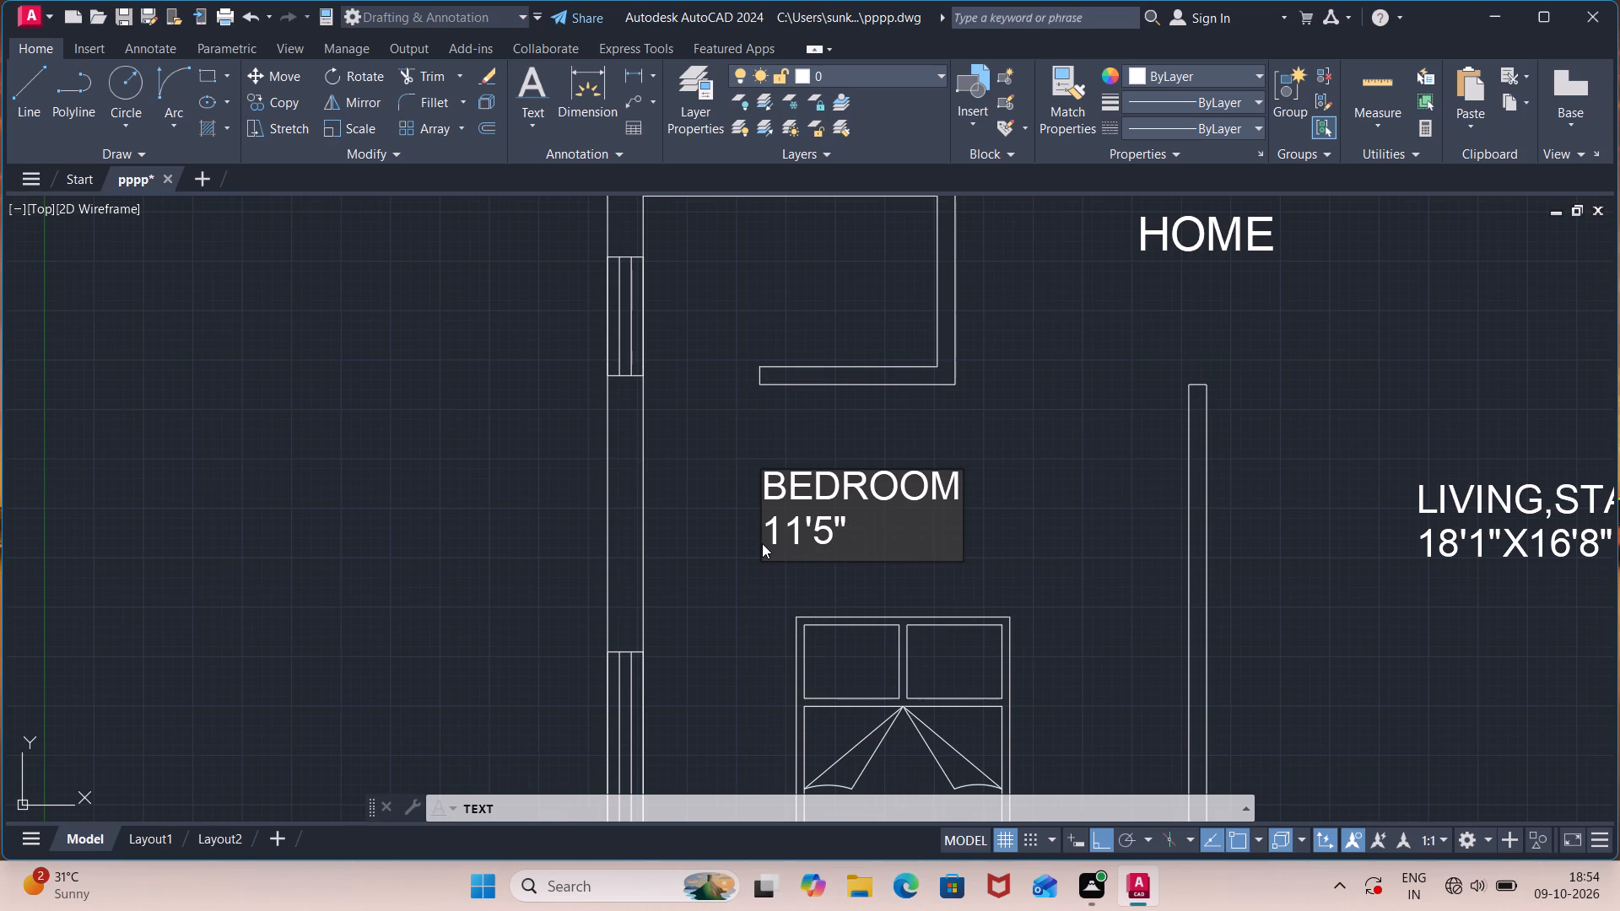
pyautogui.press('x')
pyautogui.write("10'")
pyautogui.press('Return')
pyautogui.press('Return')
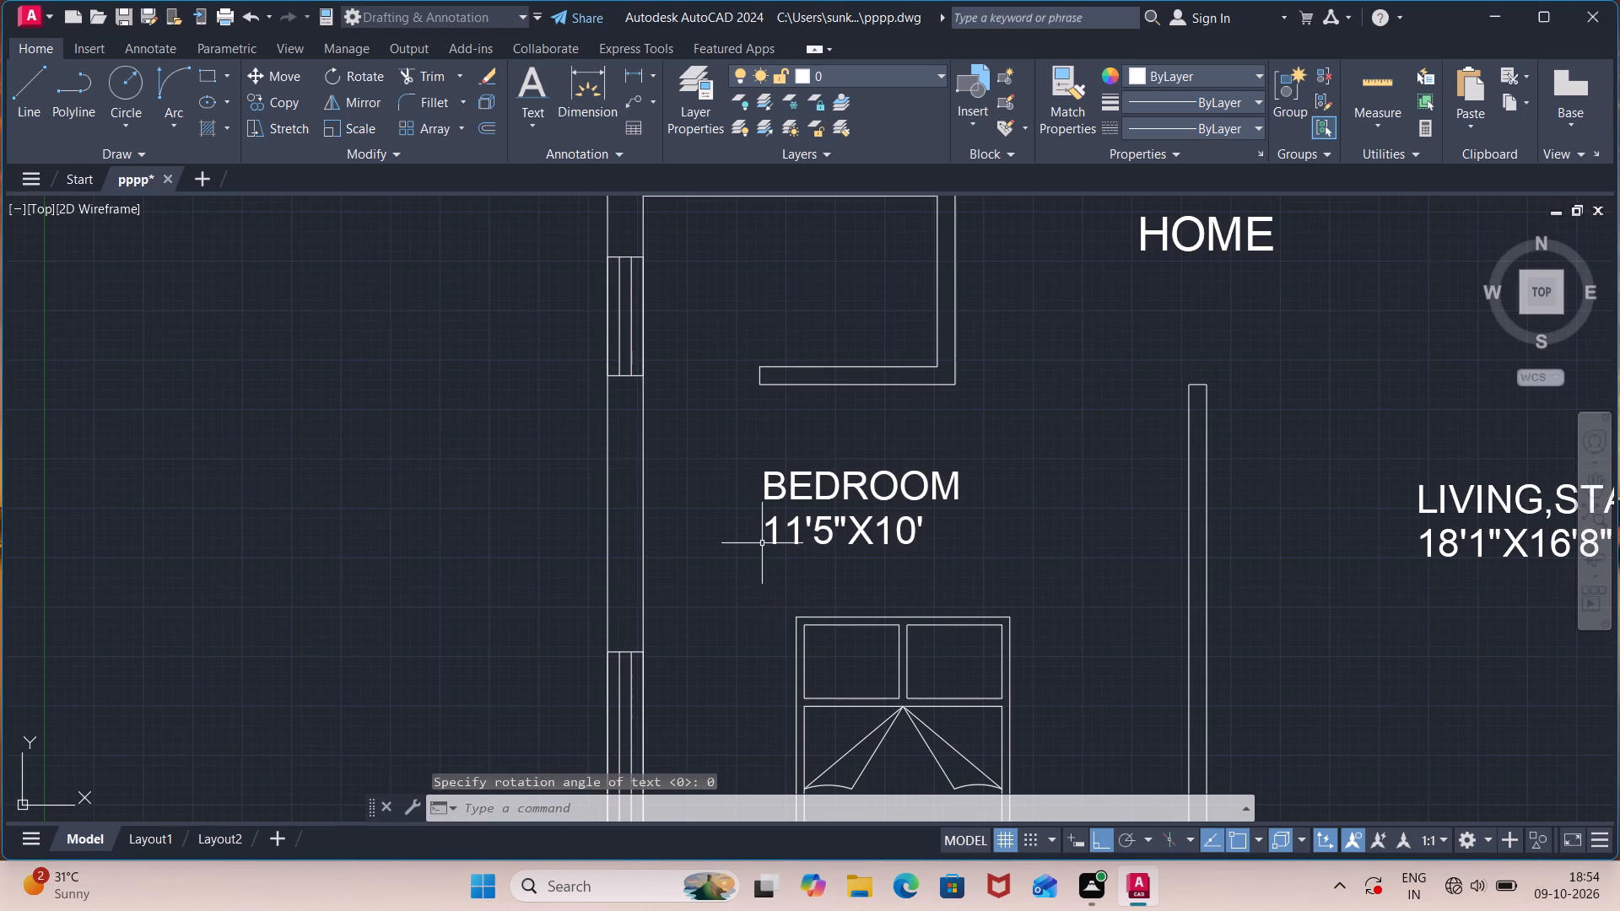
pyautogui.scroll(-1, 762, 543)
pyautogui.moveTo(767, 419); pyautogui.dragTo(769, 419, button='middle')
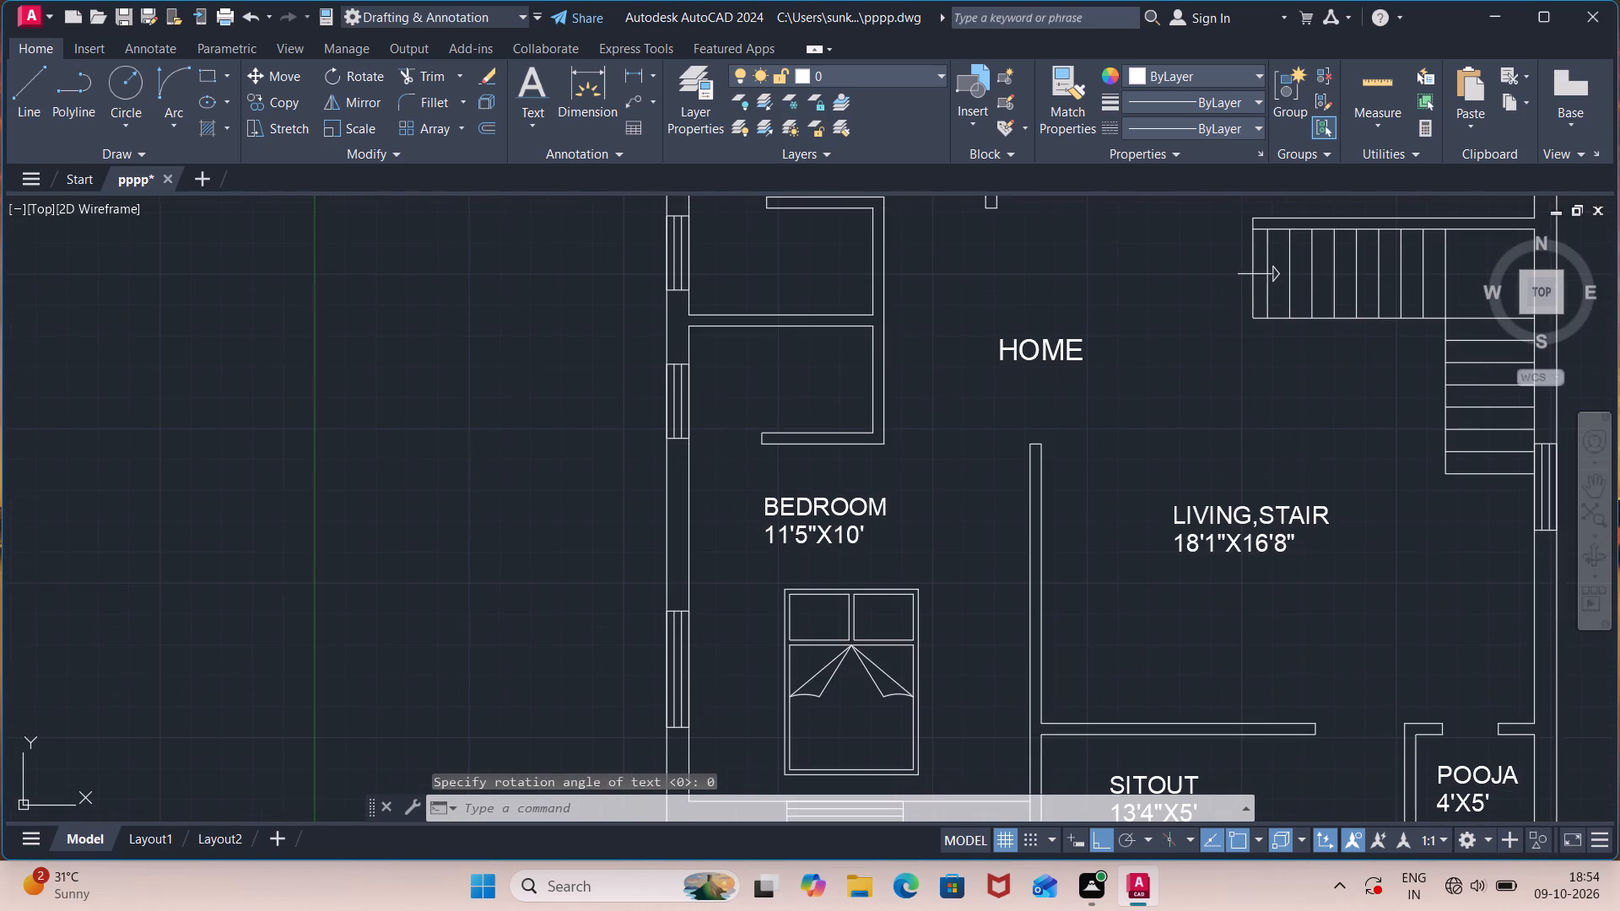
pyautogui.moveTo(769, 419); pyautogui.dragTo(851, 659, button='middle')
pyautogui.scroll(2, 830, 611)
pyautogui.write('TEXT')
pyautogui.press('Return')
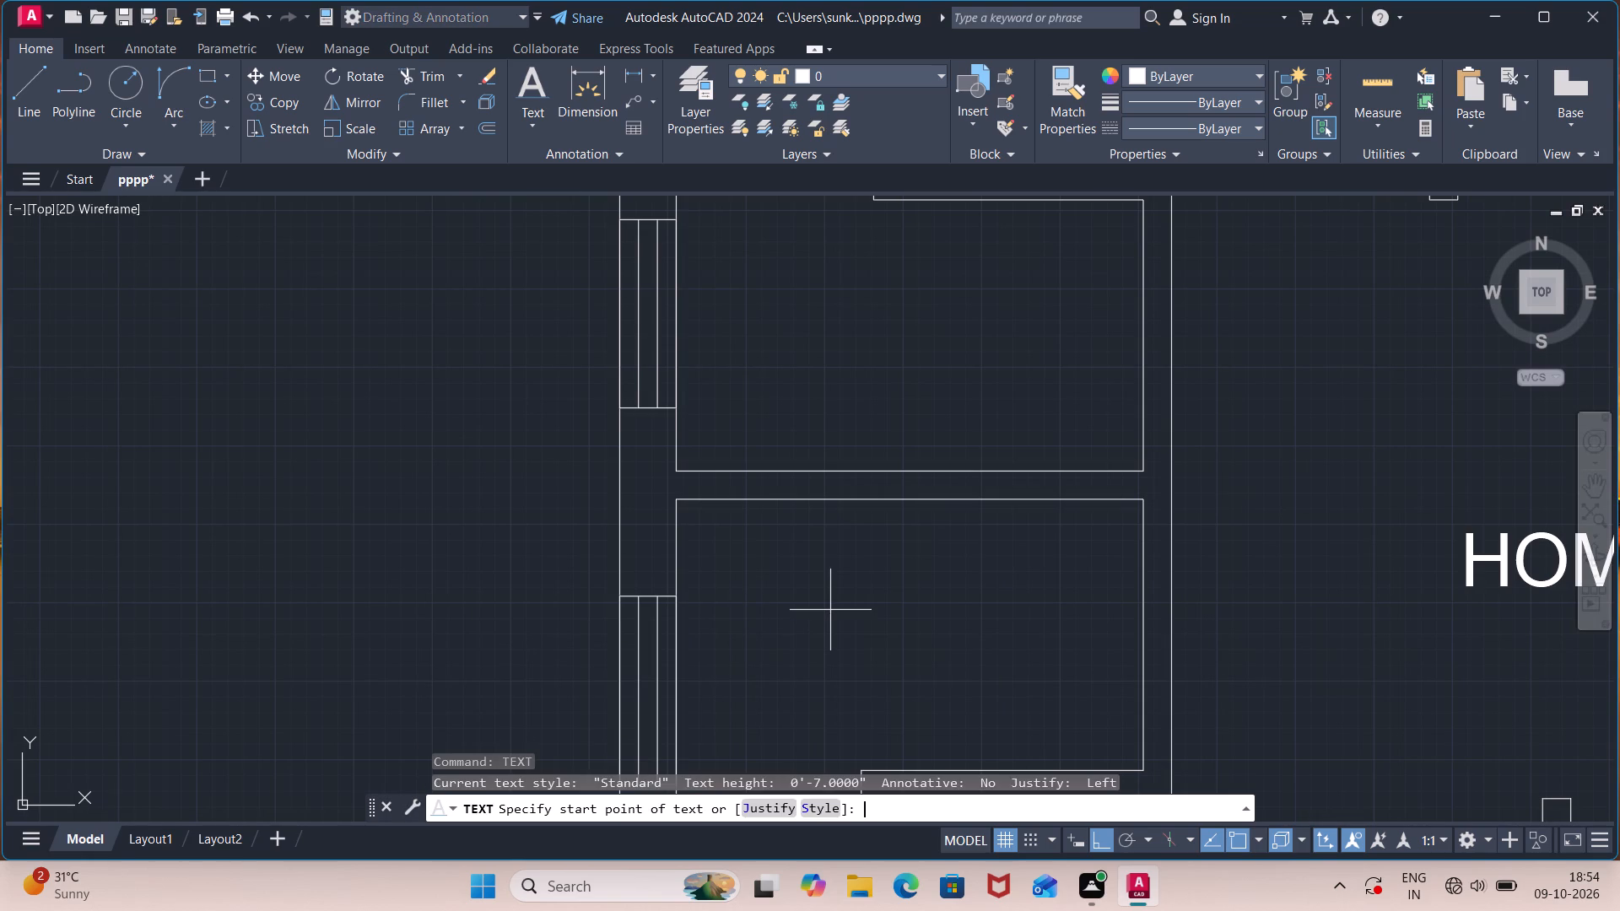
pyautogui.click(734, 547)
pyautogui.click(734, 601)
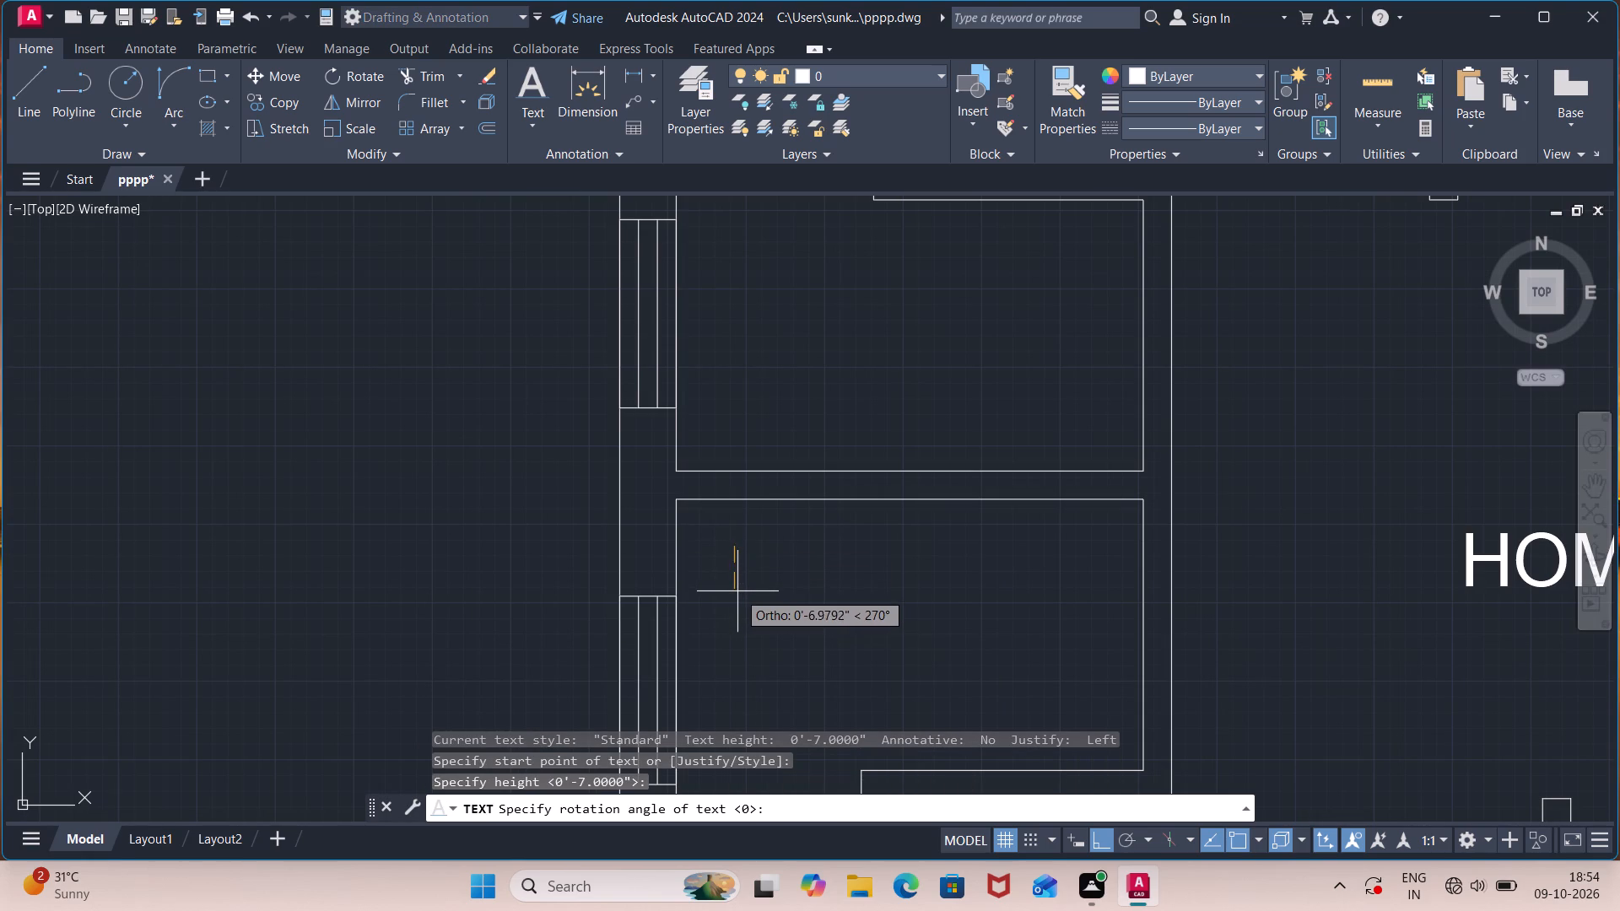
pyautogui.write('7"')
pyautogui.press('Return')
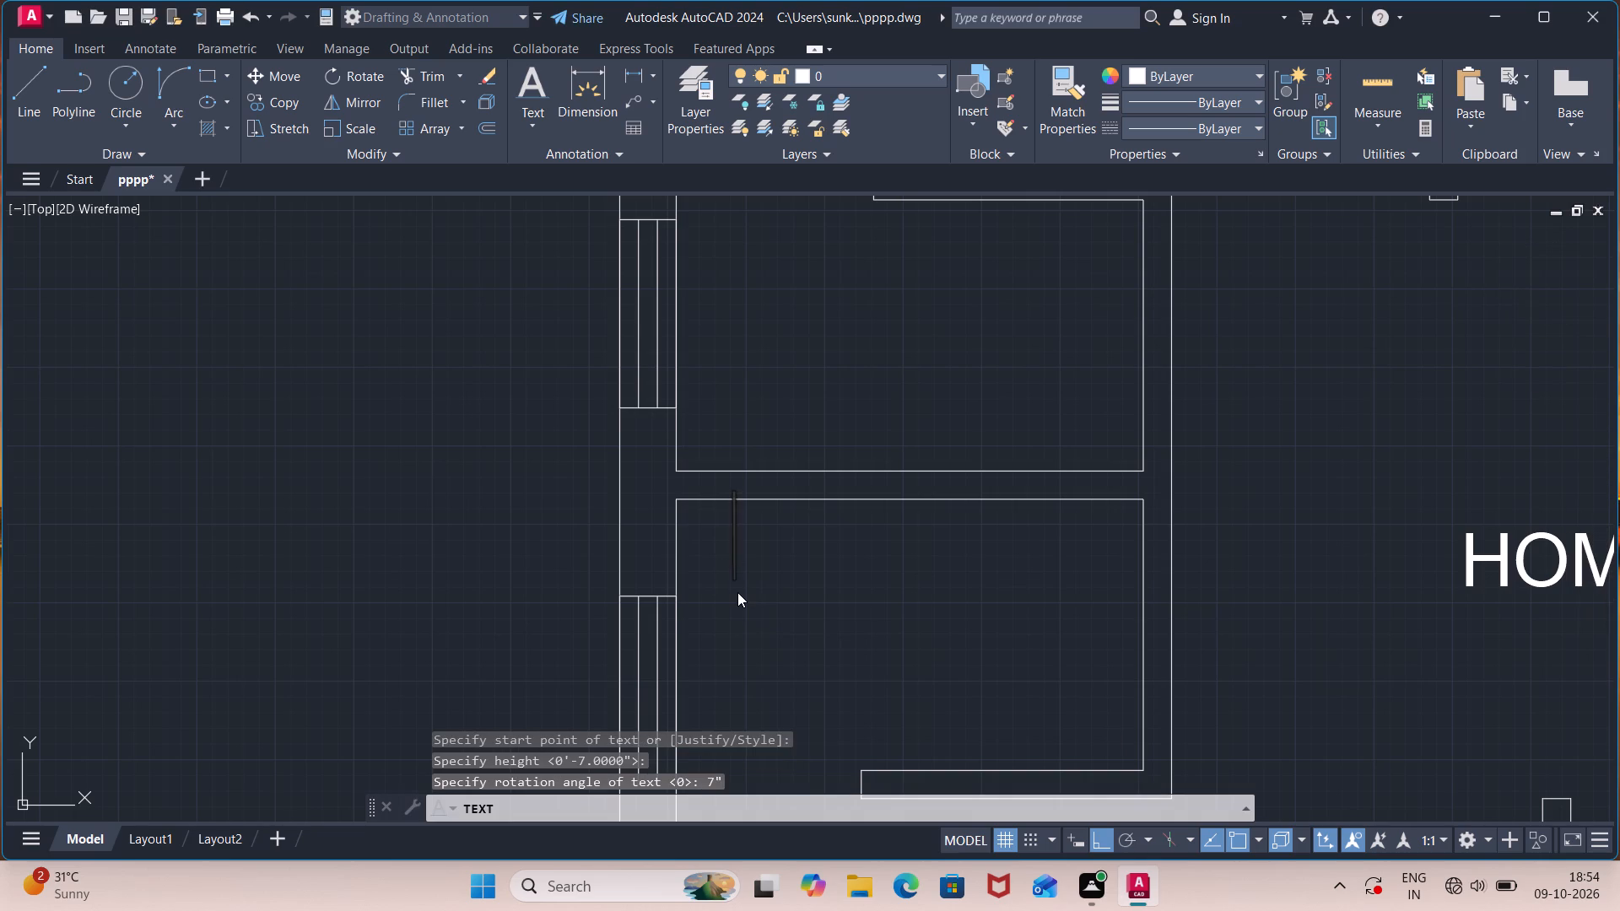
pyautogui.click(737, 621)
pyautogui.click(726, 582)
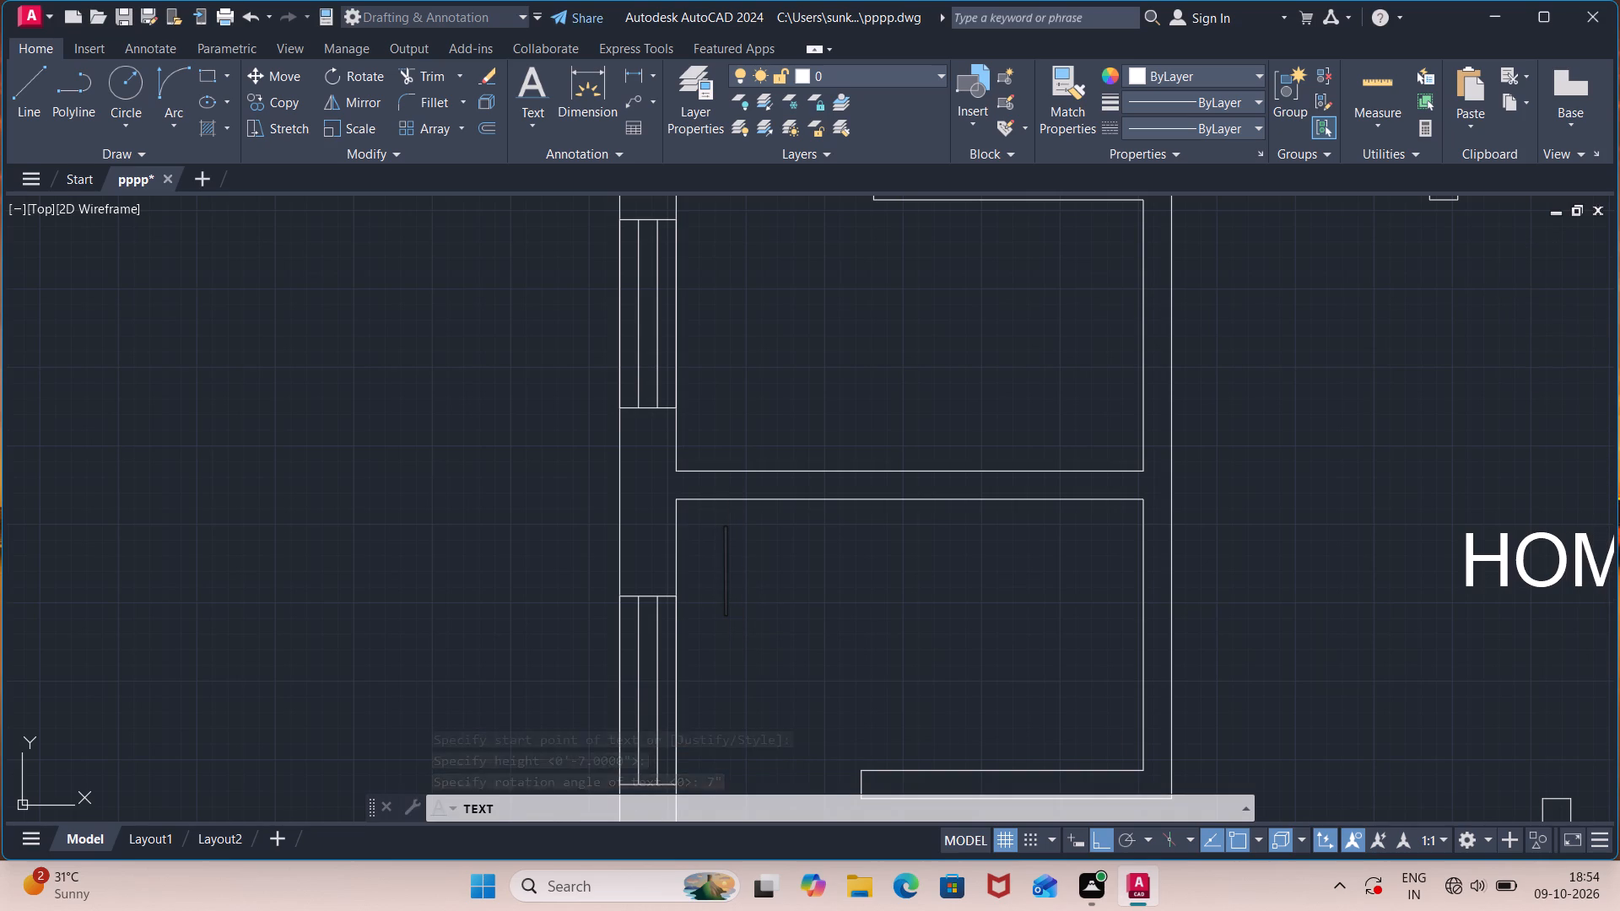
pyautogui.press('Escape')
# Start a single-line text label in the toilet above the 11'5"X10' bedroom, height 7", rotation 0, with TOILET as its first line.
pyautogui.write('TEXT')
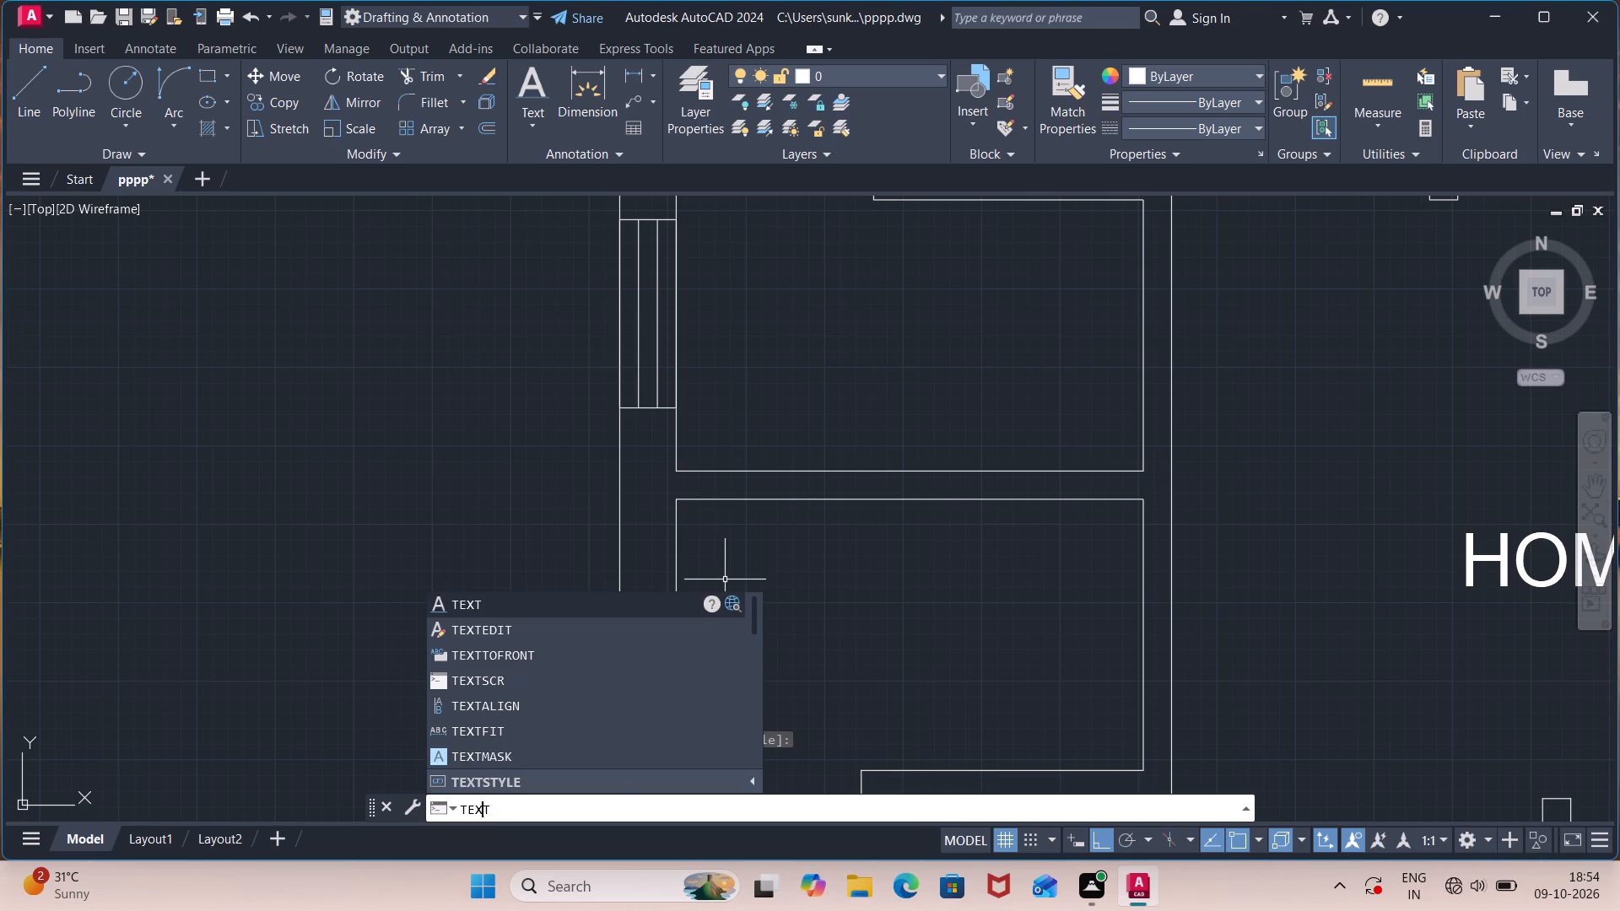
pyautogui.press('Return')
pyautogui.write('7"')
pyautogui.press('Return')
pyautogui.press('0')
pyautogui.press('Return')
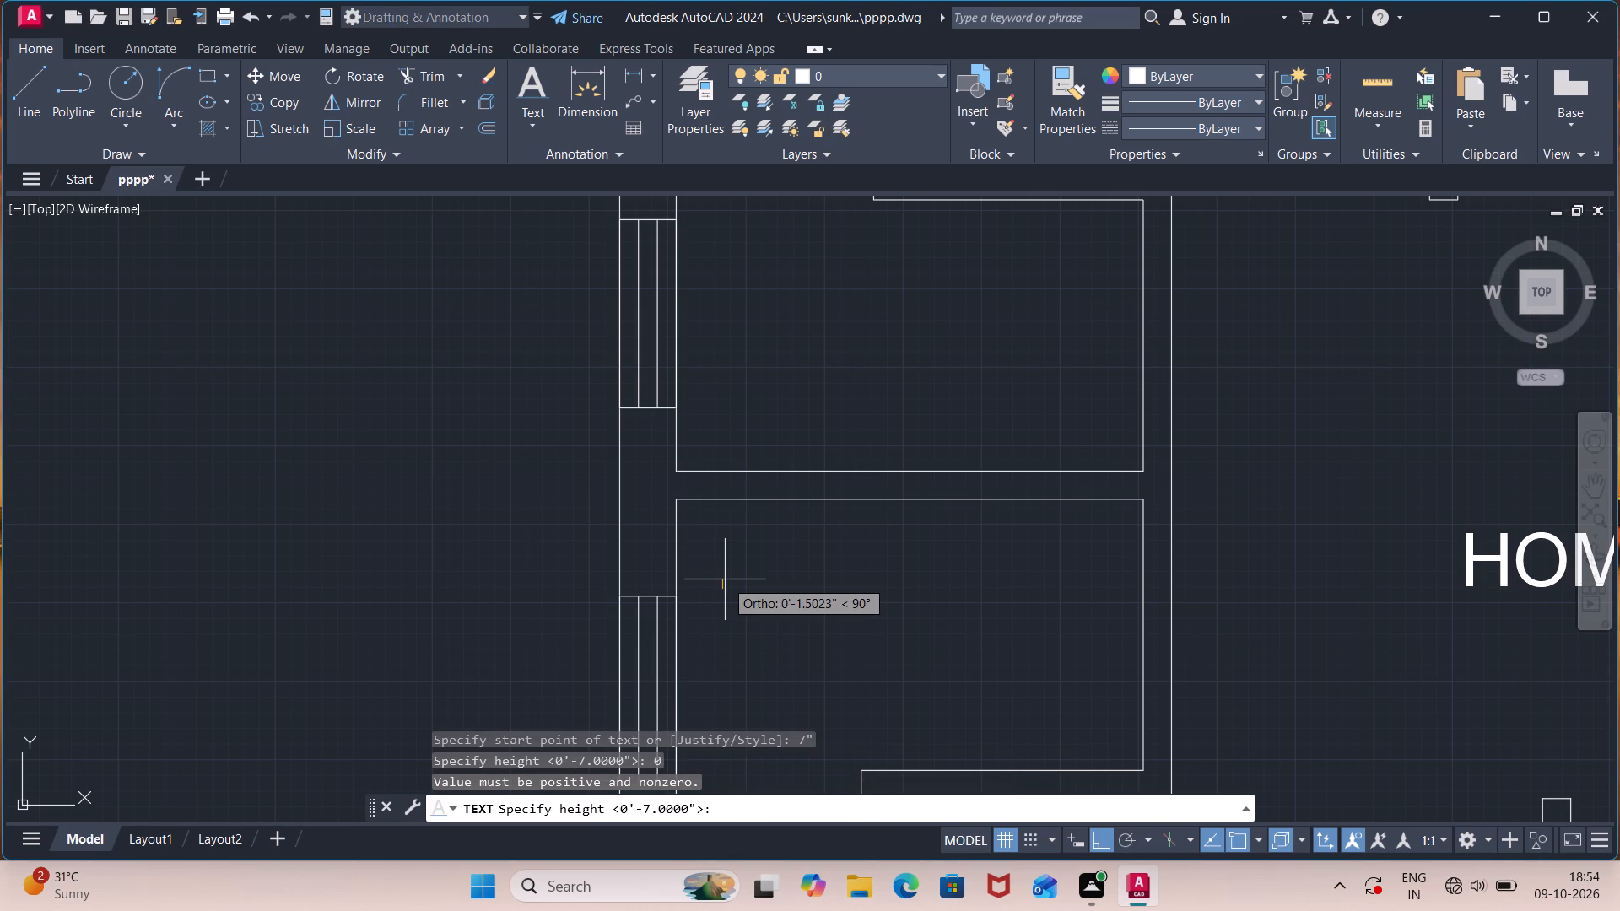
pyautogui.press('0')
pyautogui.press('Return')
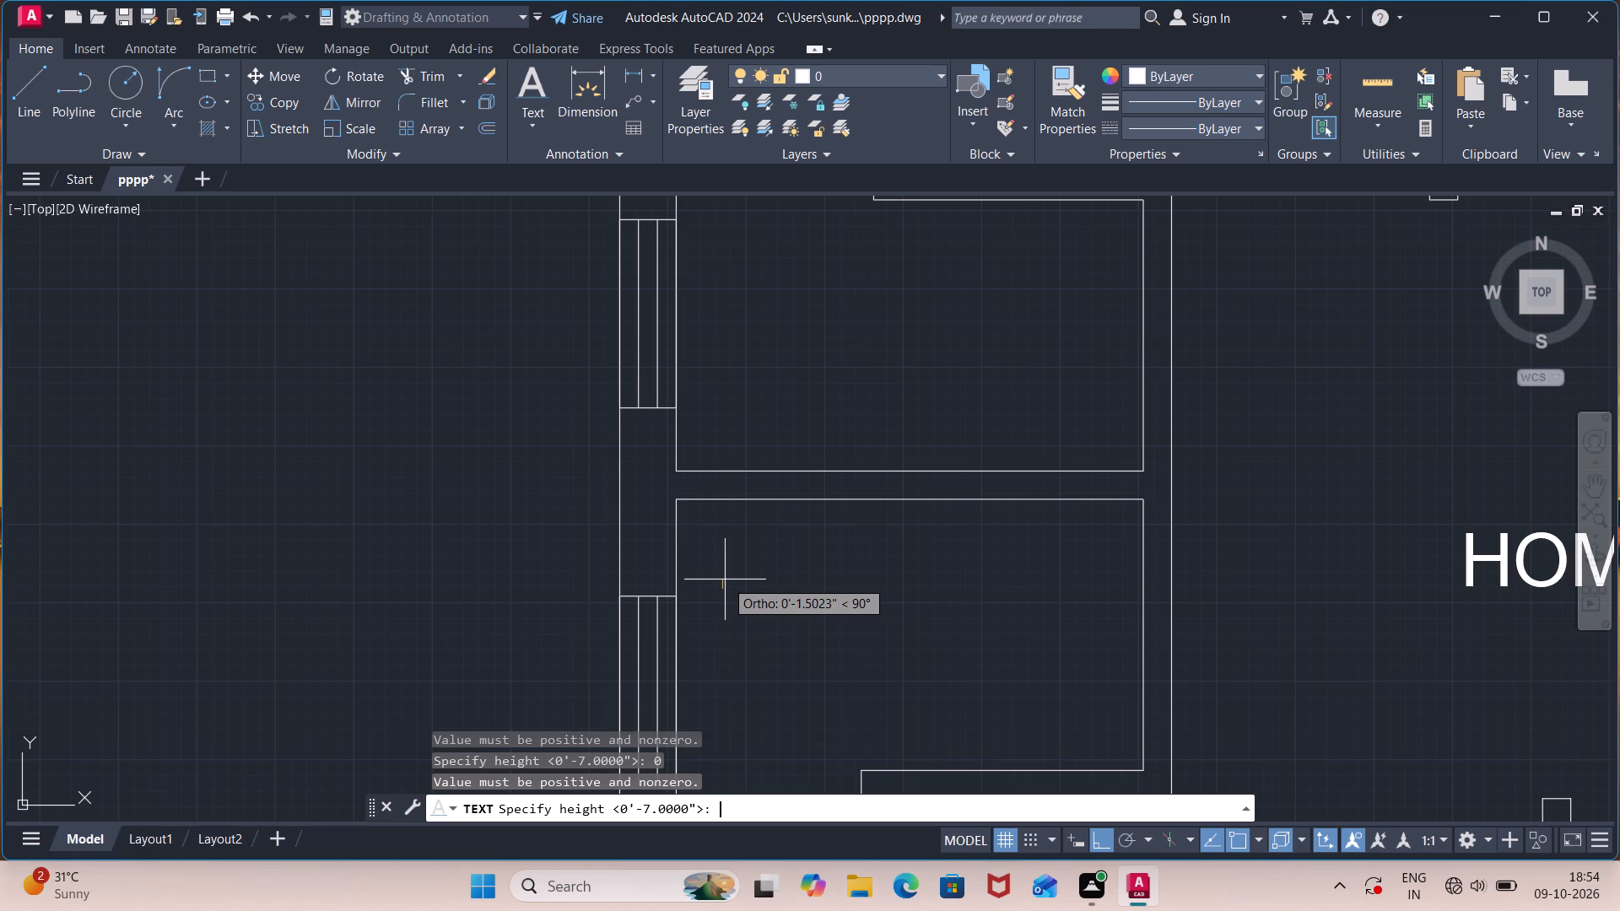
pyautogui.press('0')
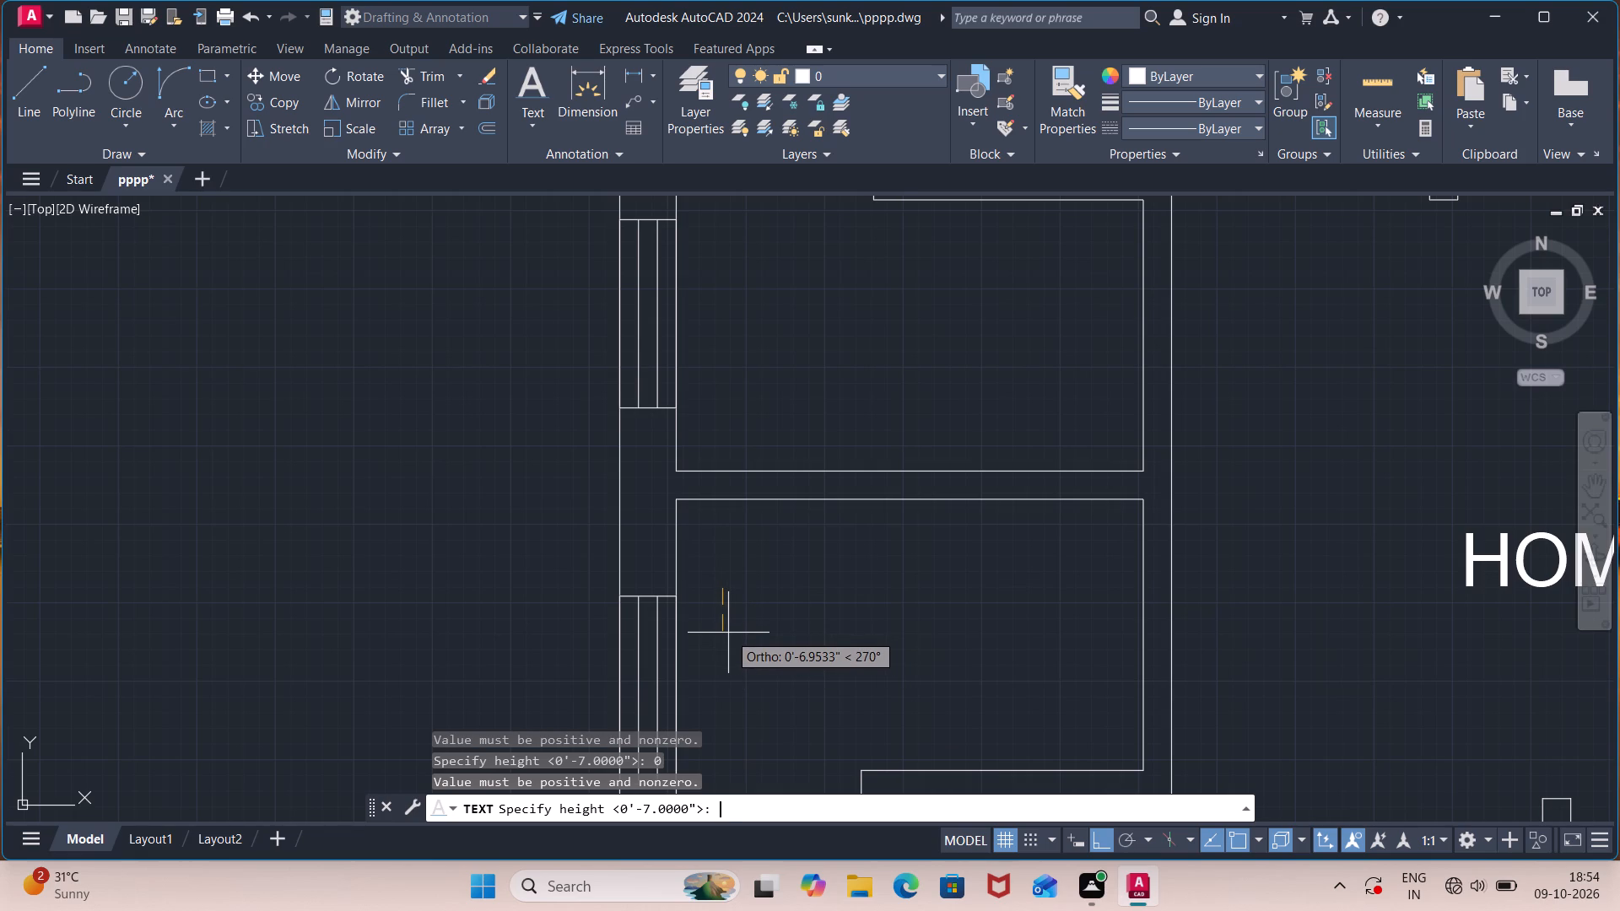
pyautogui.press('Return')
pyautogui.press('0')
pyautogui.press('Return')
pyautogui.write('7"')
pyautogui.press('Return')
pyautogui.press('0')
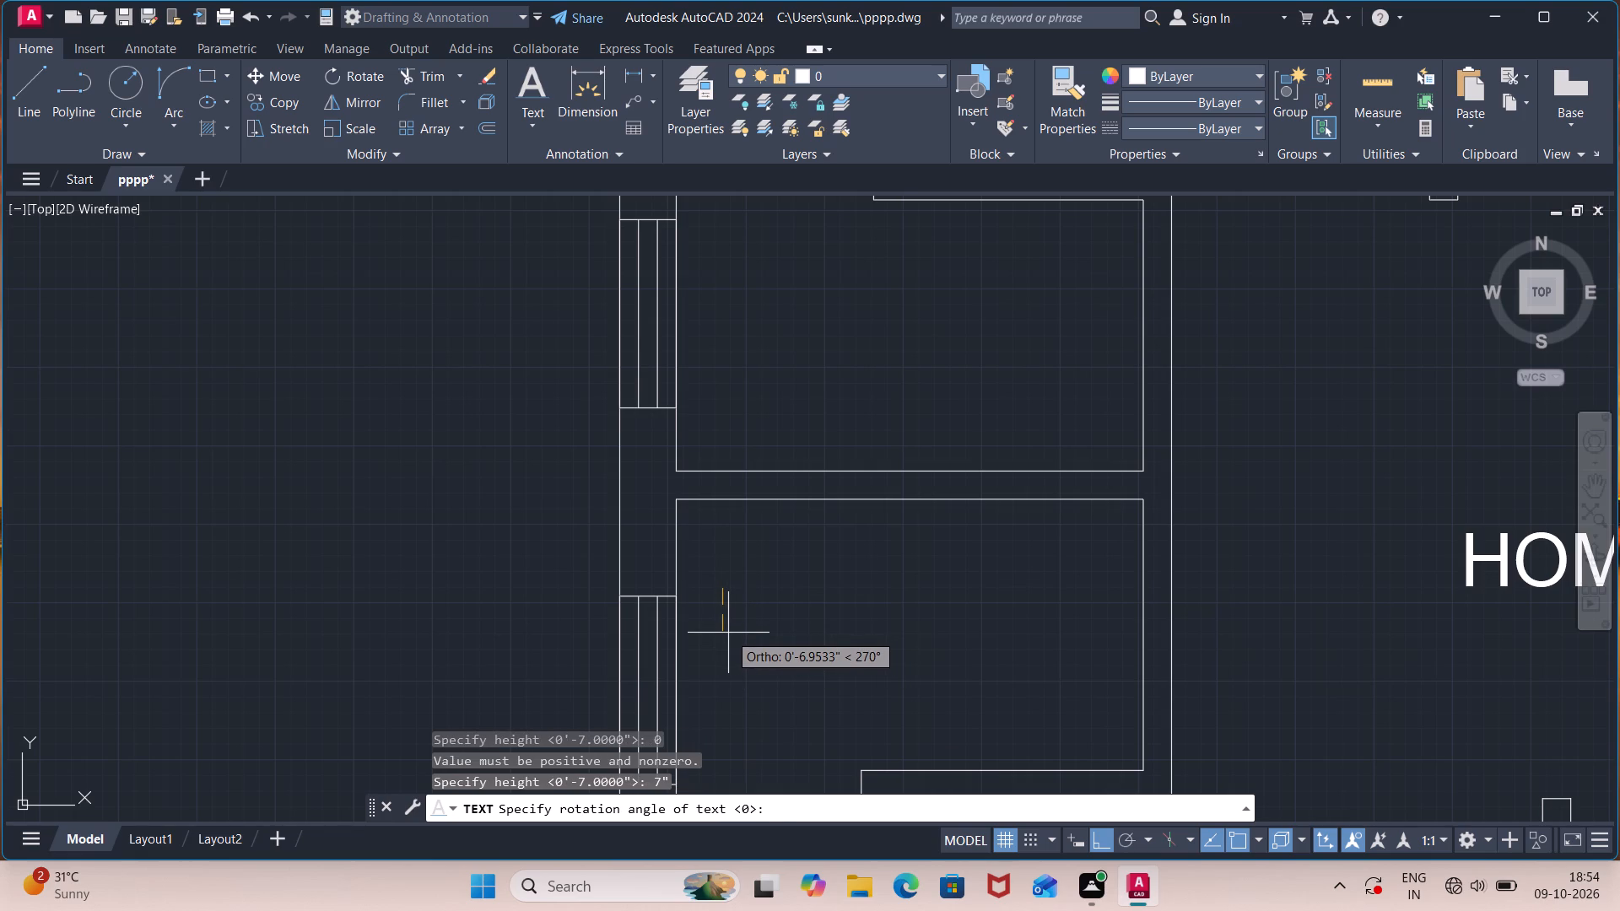
pyautogui.press('Return')
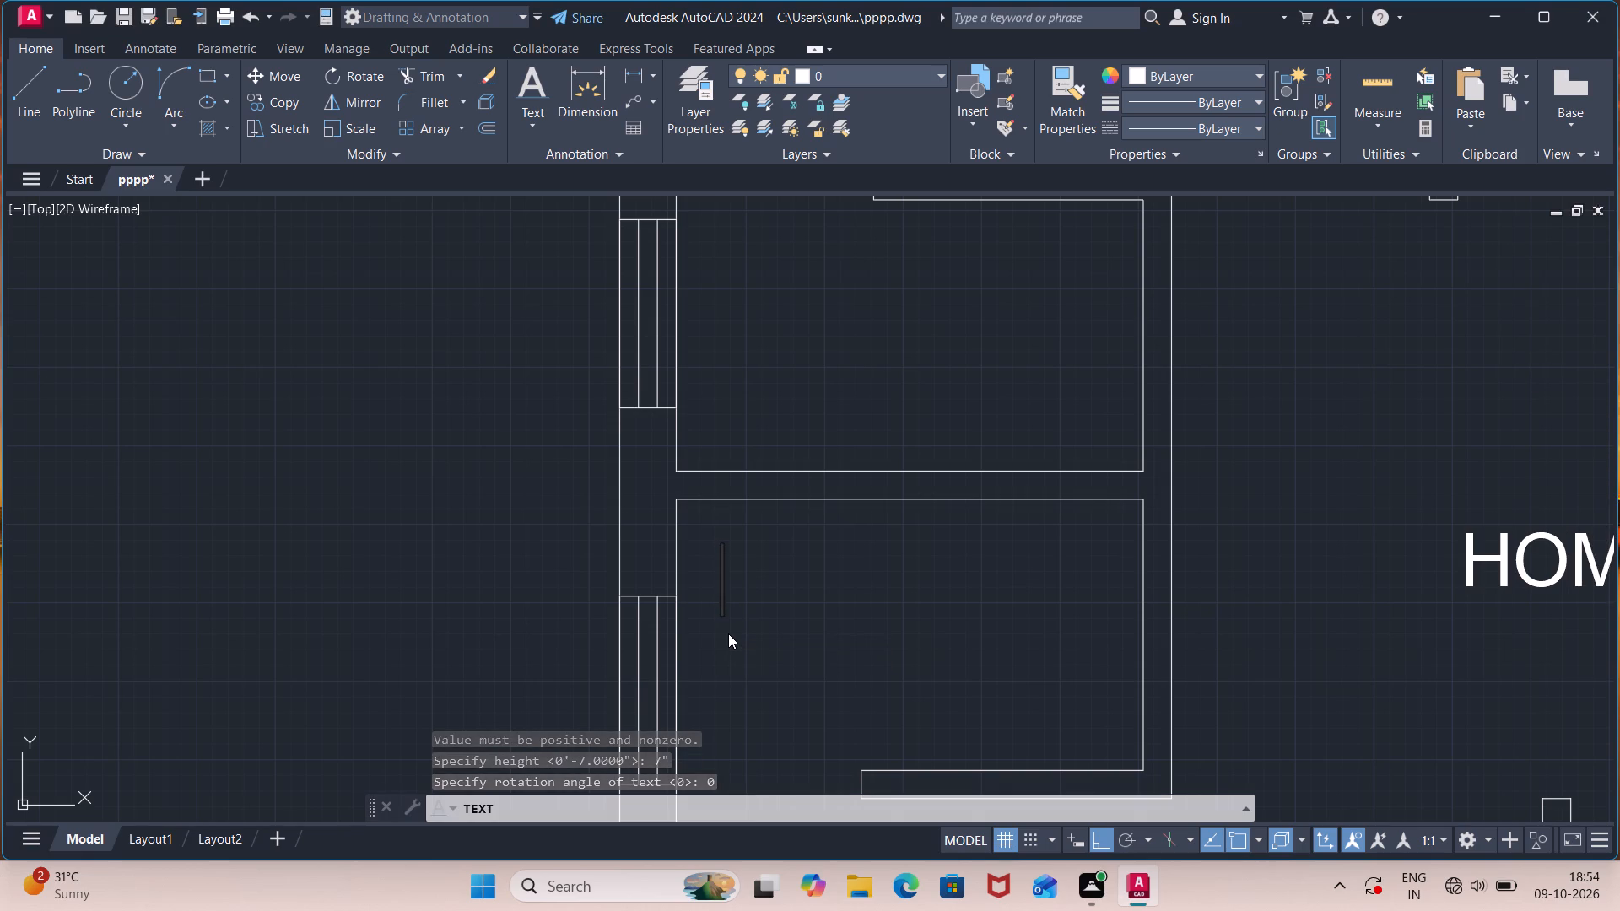
pyautogui.write('TOILET')
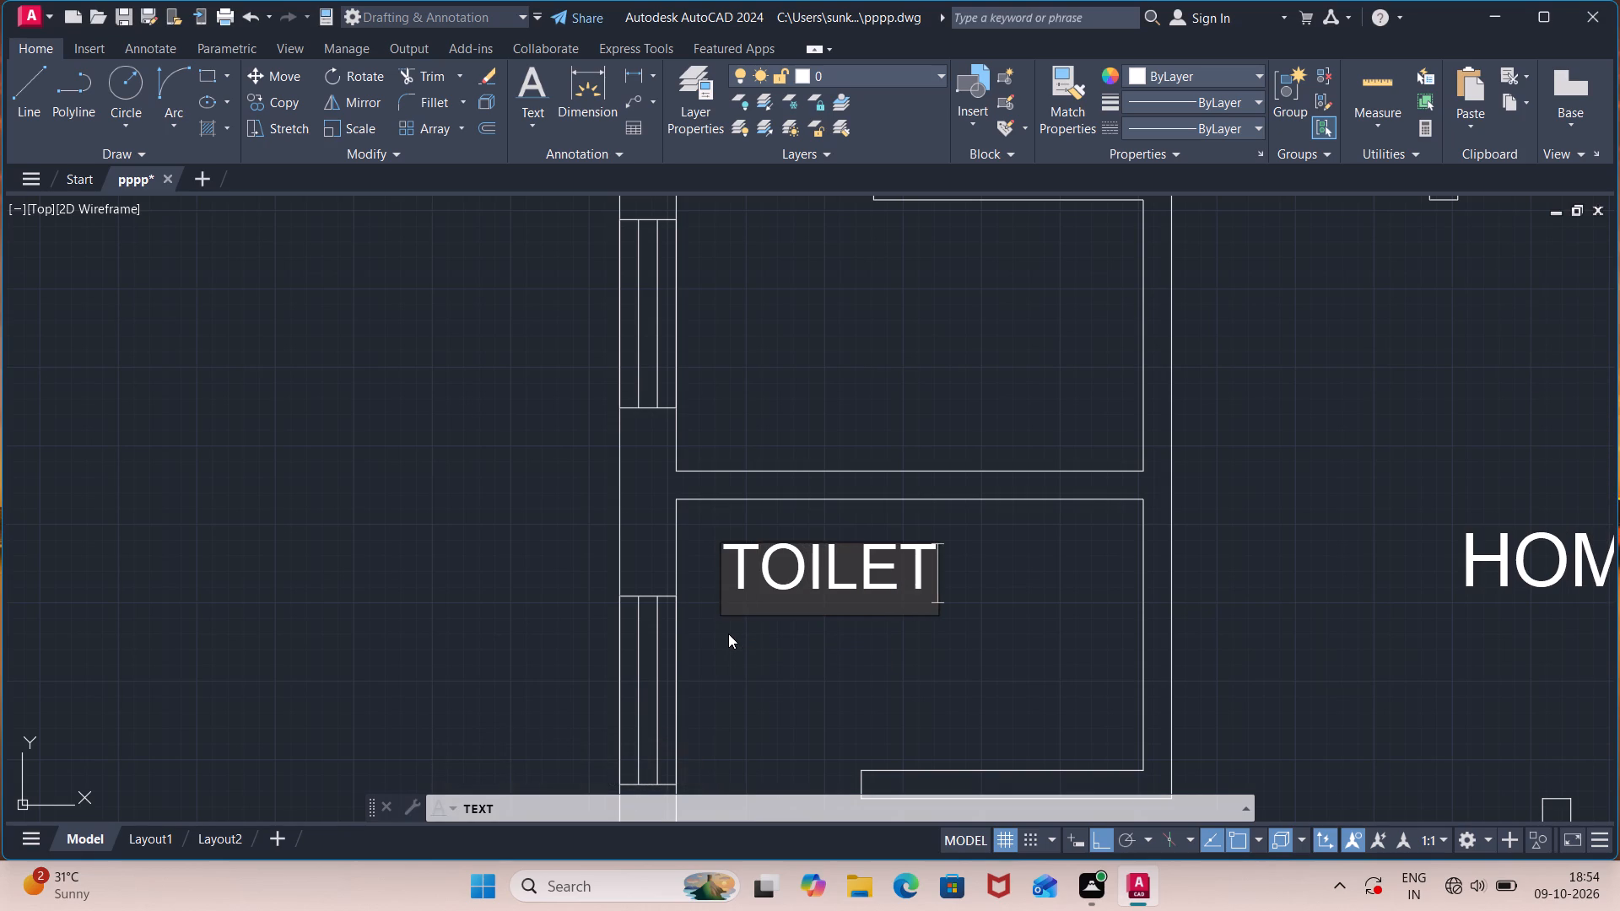
pyautogui.press('Return')
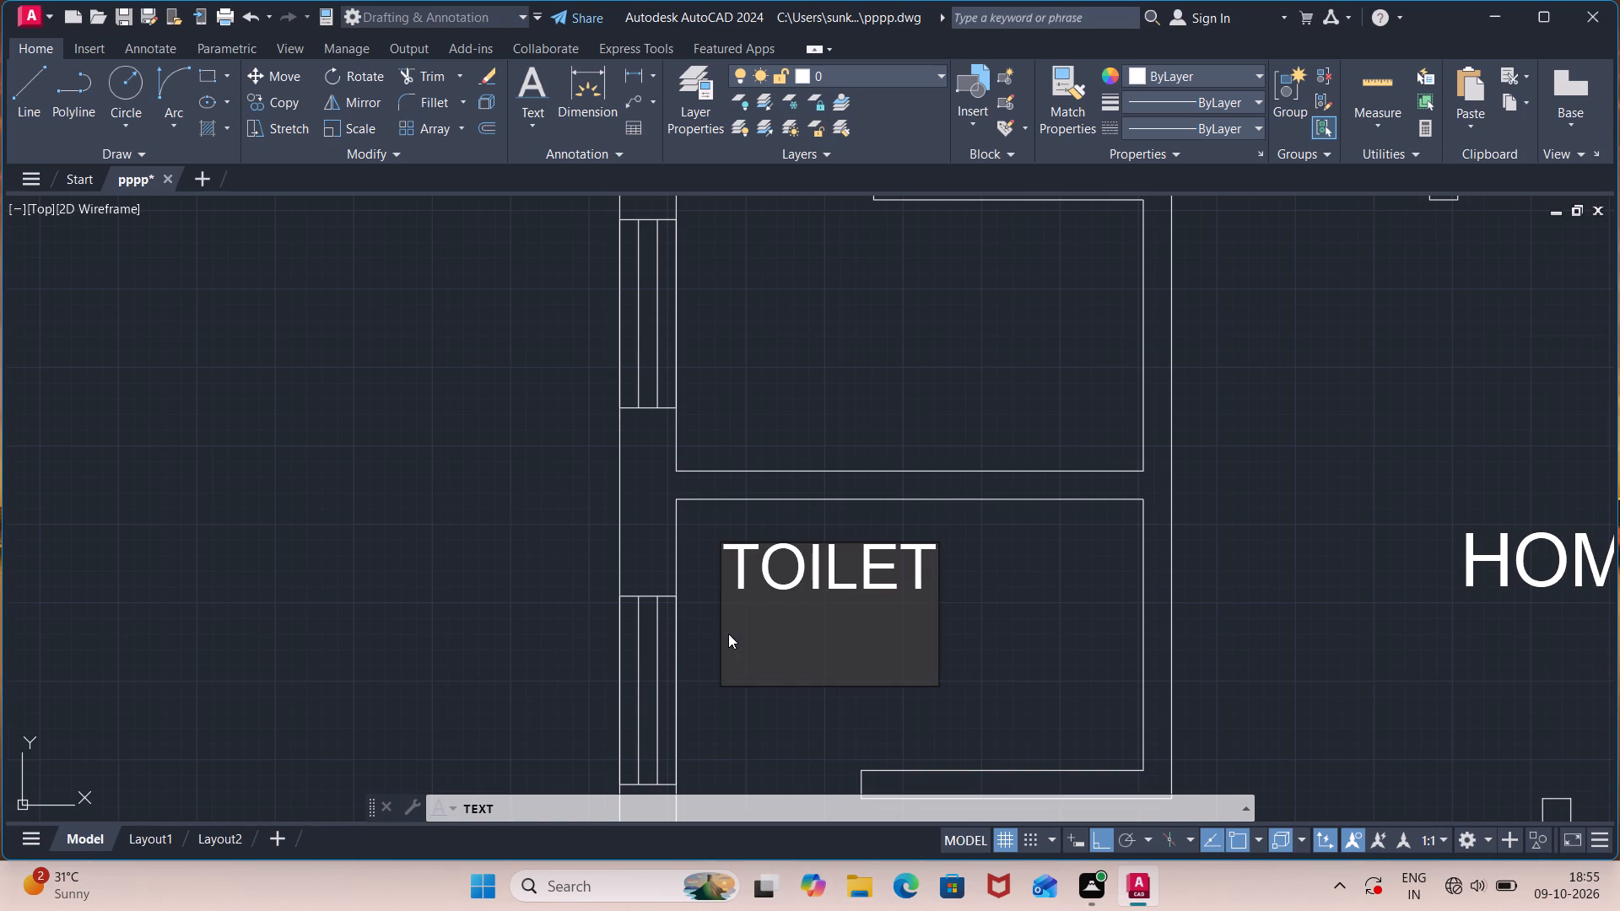
# Add the dimensions 6'2"X3'6" as the second line under TOILET and end the text command.
pyautogui.write('6\'2"')
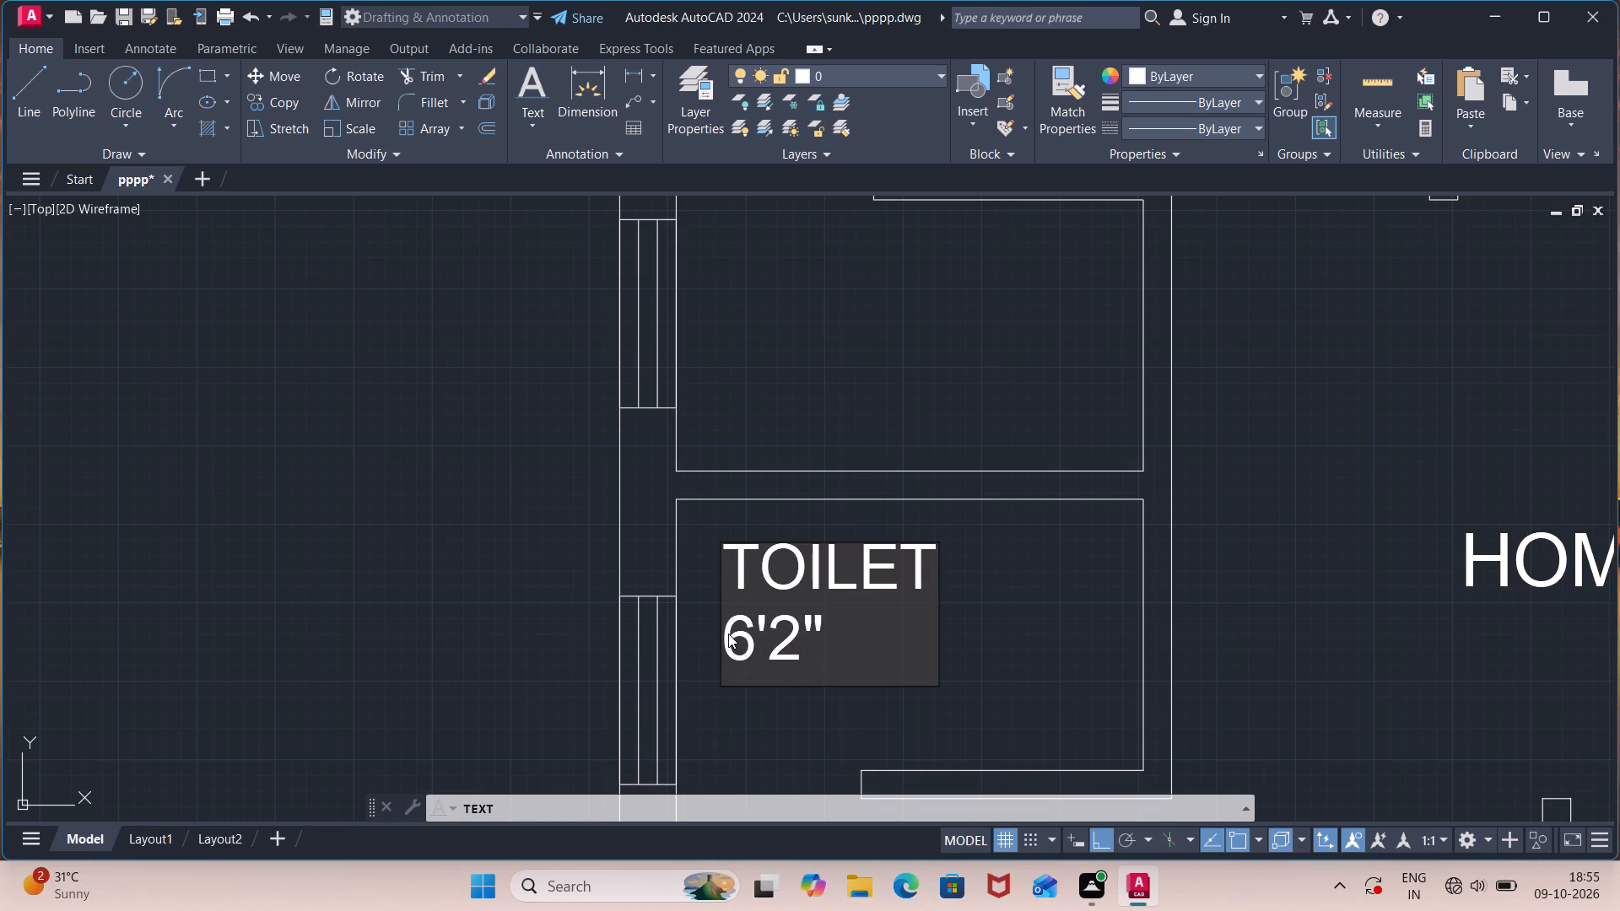
pyautogui.press('x')
pyautogui.write('3\'6"')
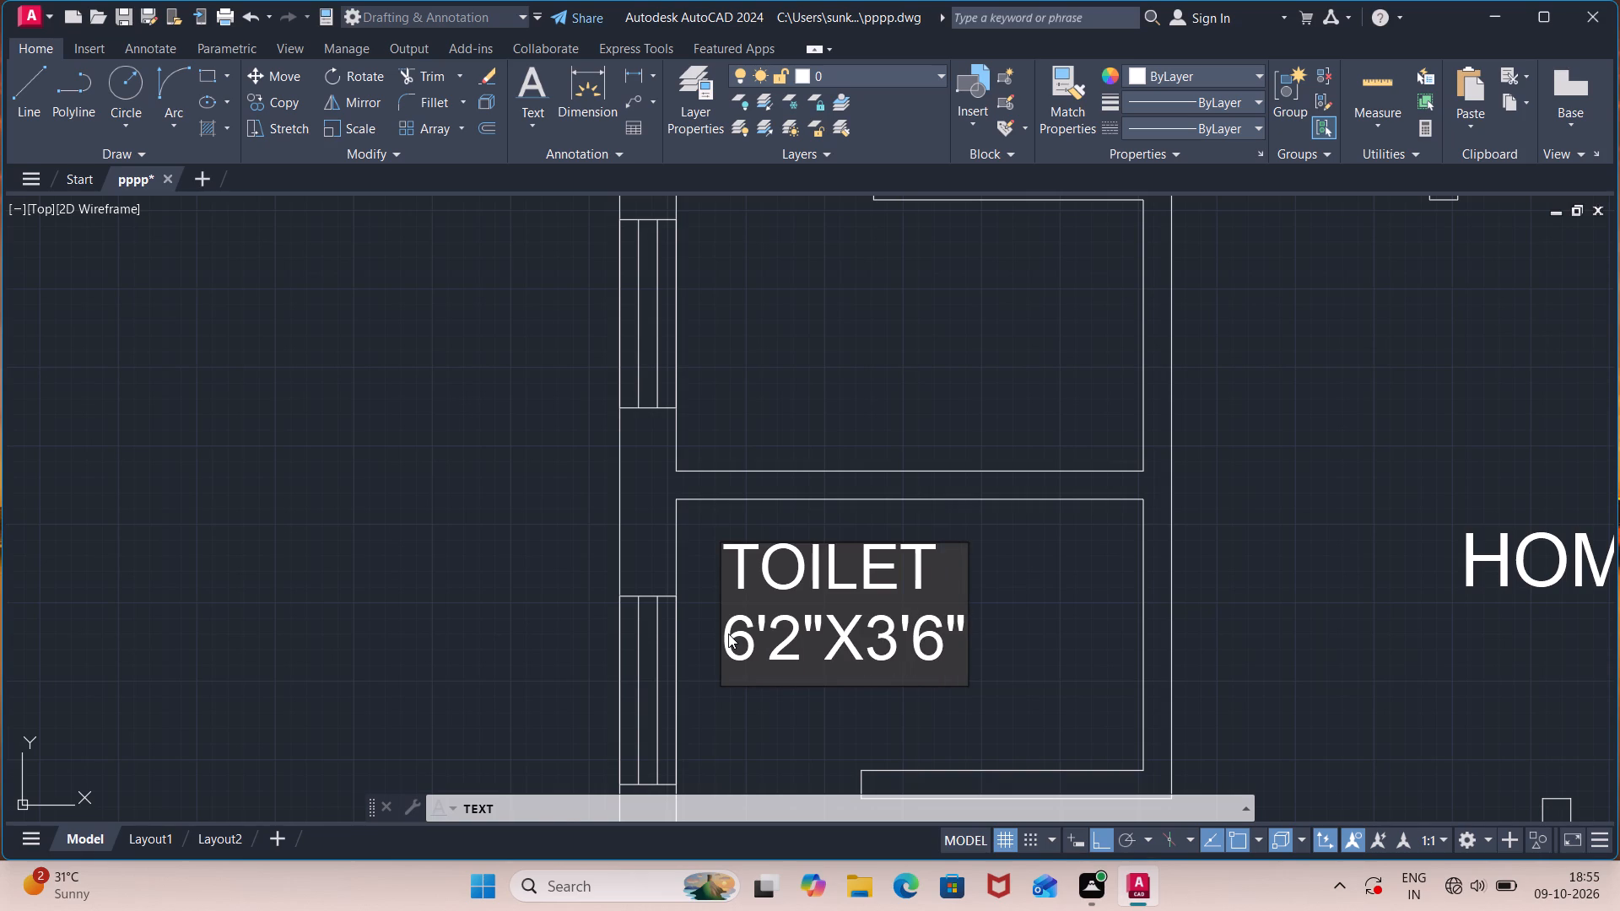
pyautogui.press('Return')
pyautogui.press('Return')
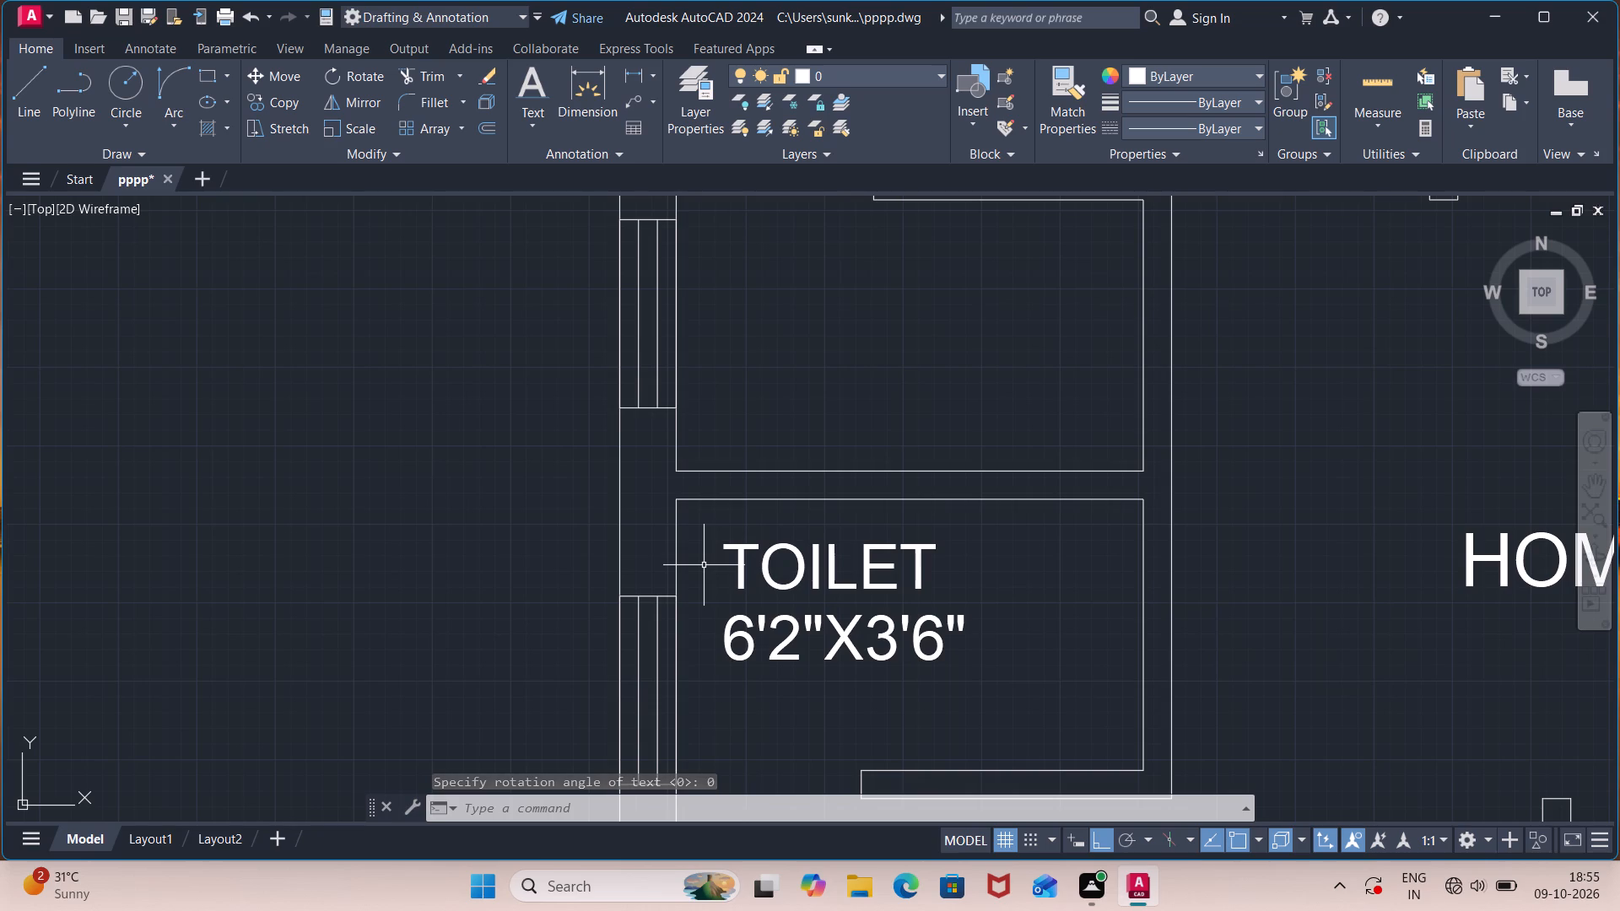
# Copy both lines of the new TOILET label about 3'-7" straight up into the adjoining toilet.
pyautogui.click(705, 538)
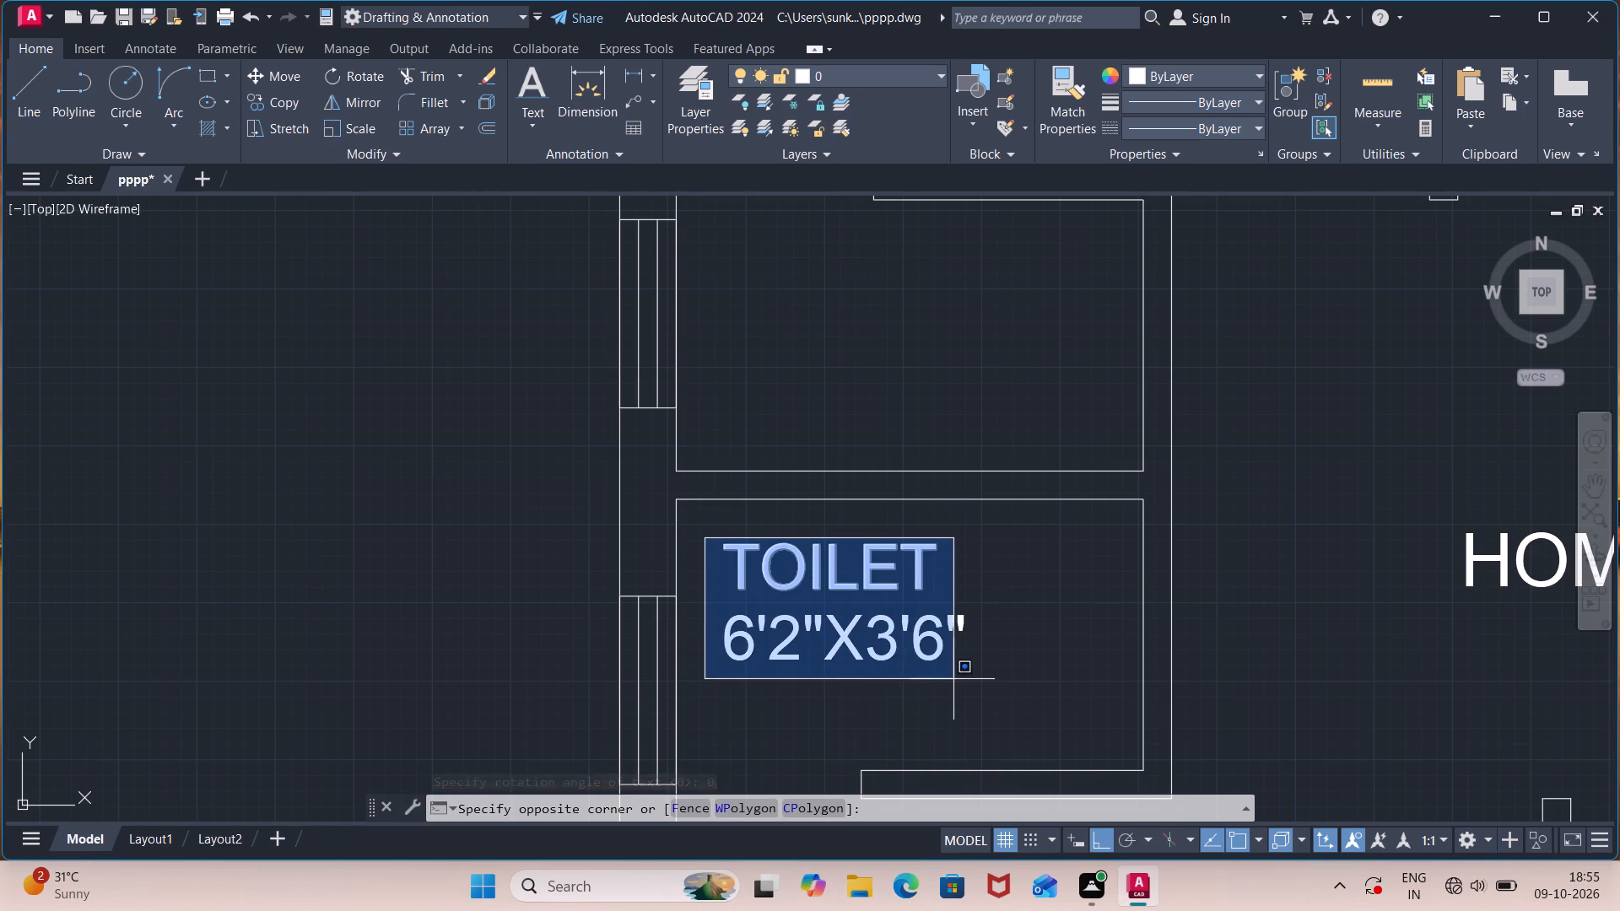
pyautogui.click(954, 679)
pyautogui.click(940, 646)
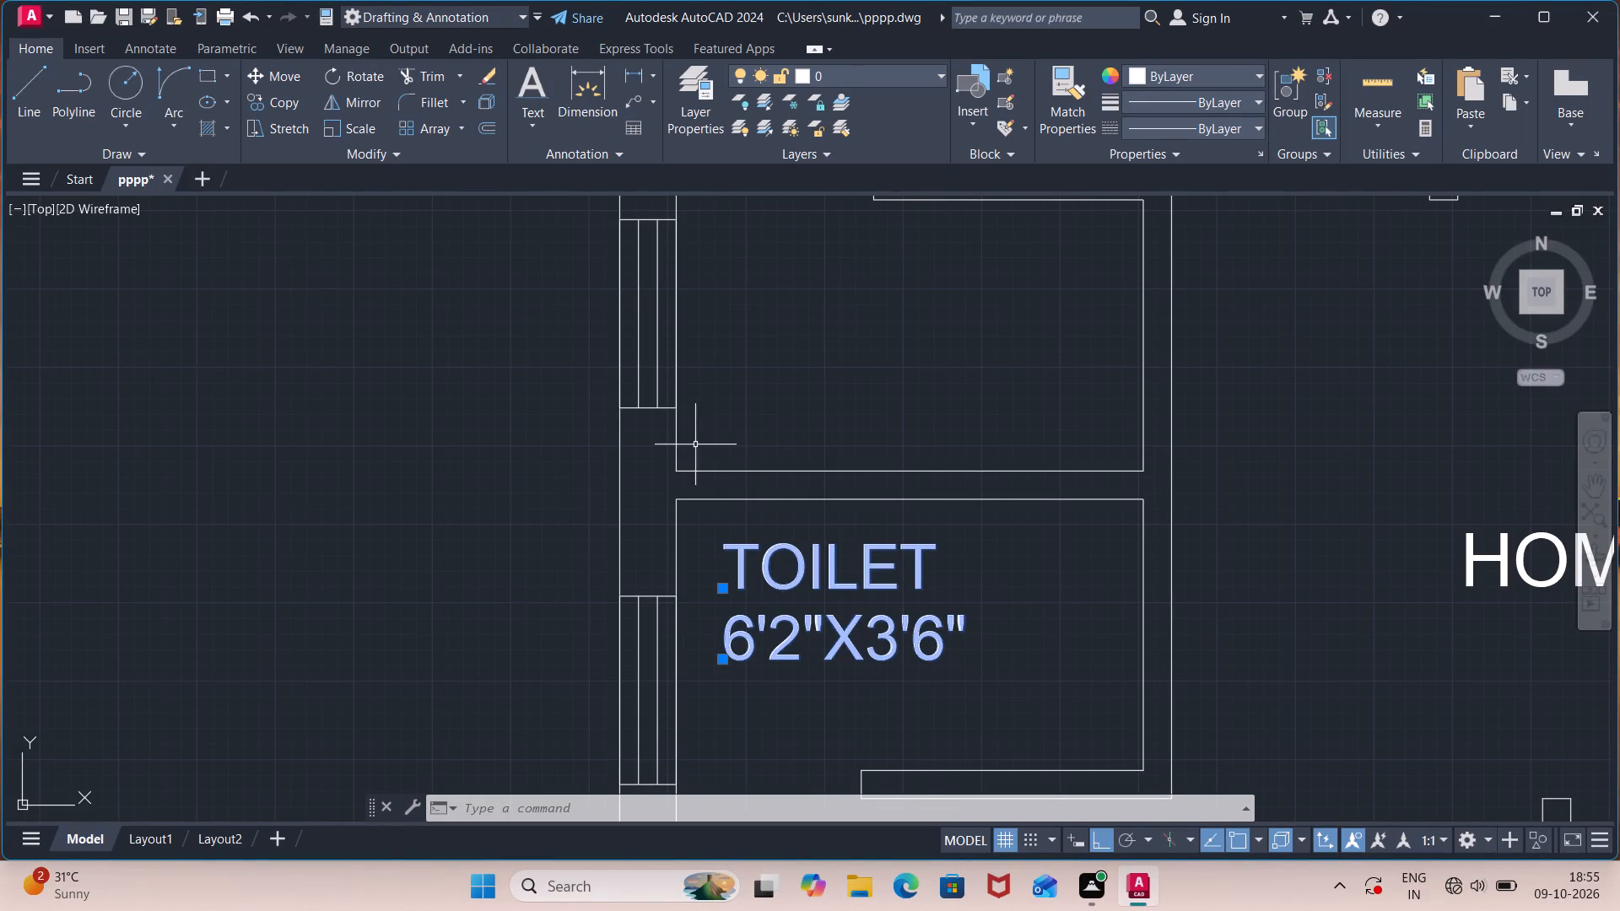
pyautogui.write('CO')
pyautogui.press('Return')
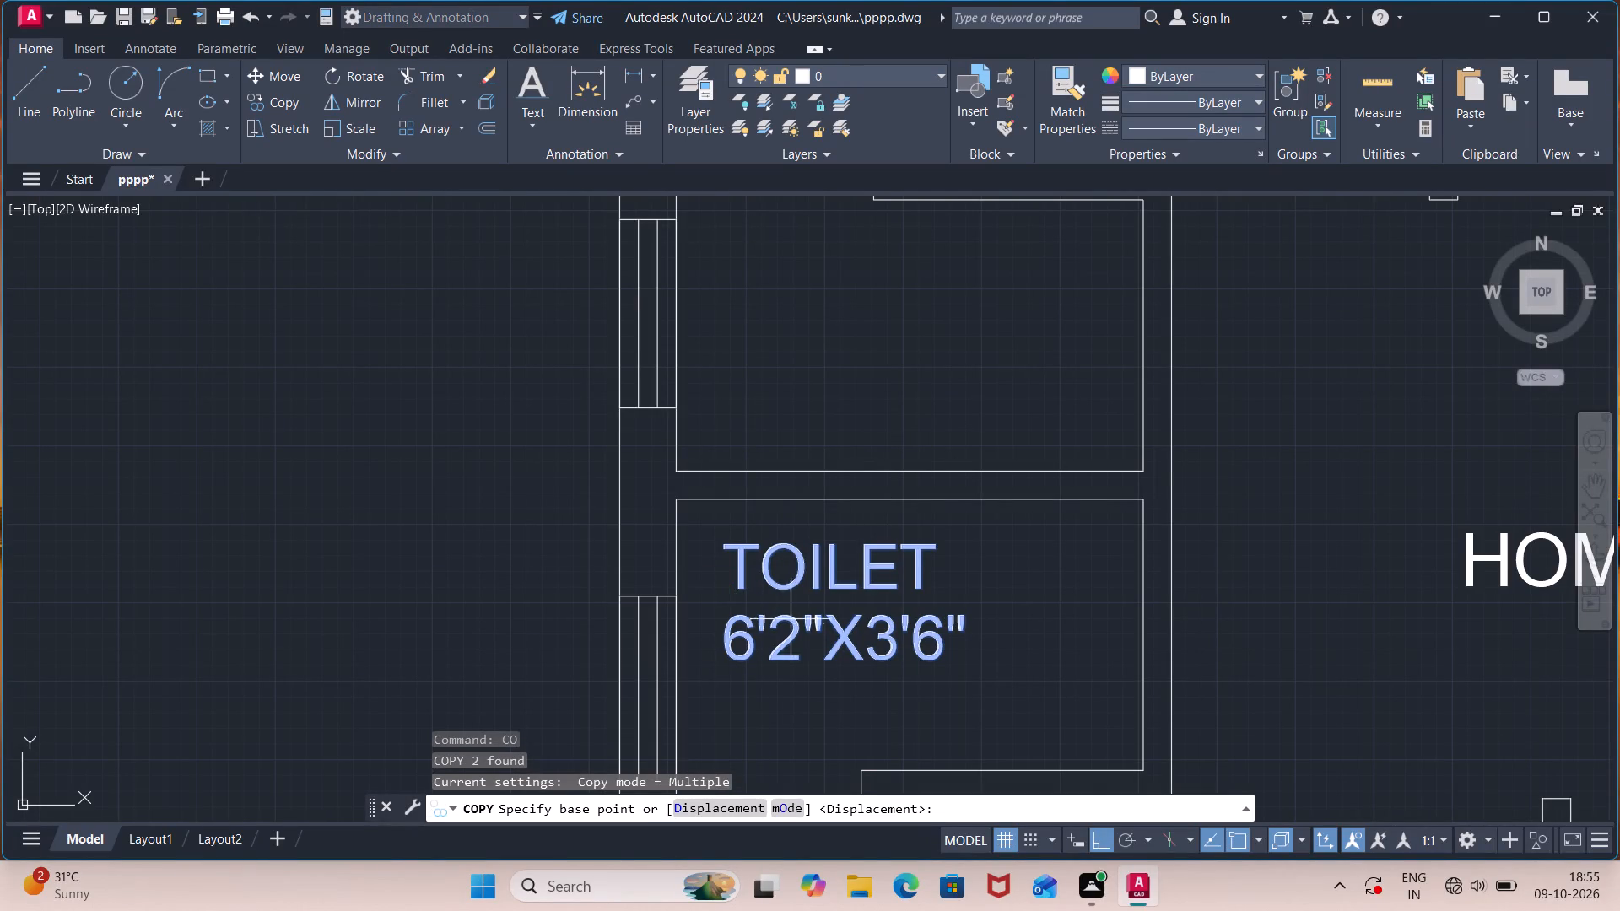
pyautogui.click(773, 630)
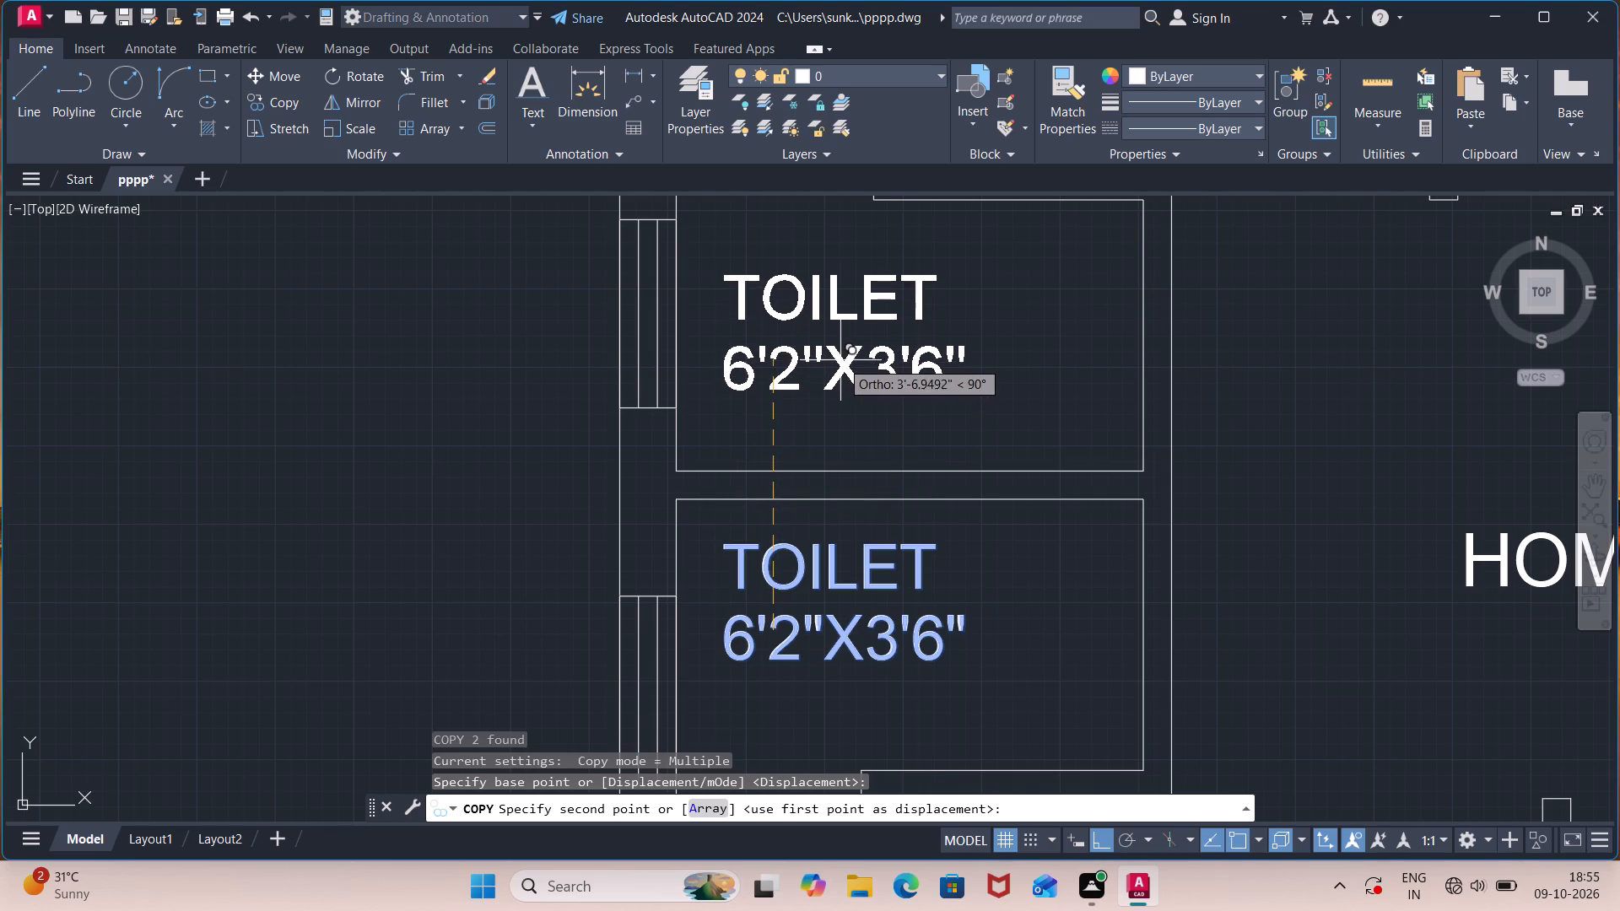
pyautogui.click(840, 360)
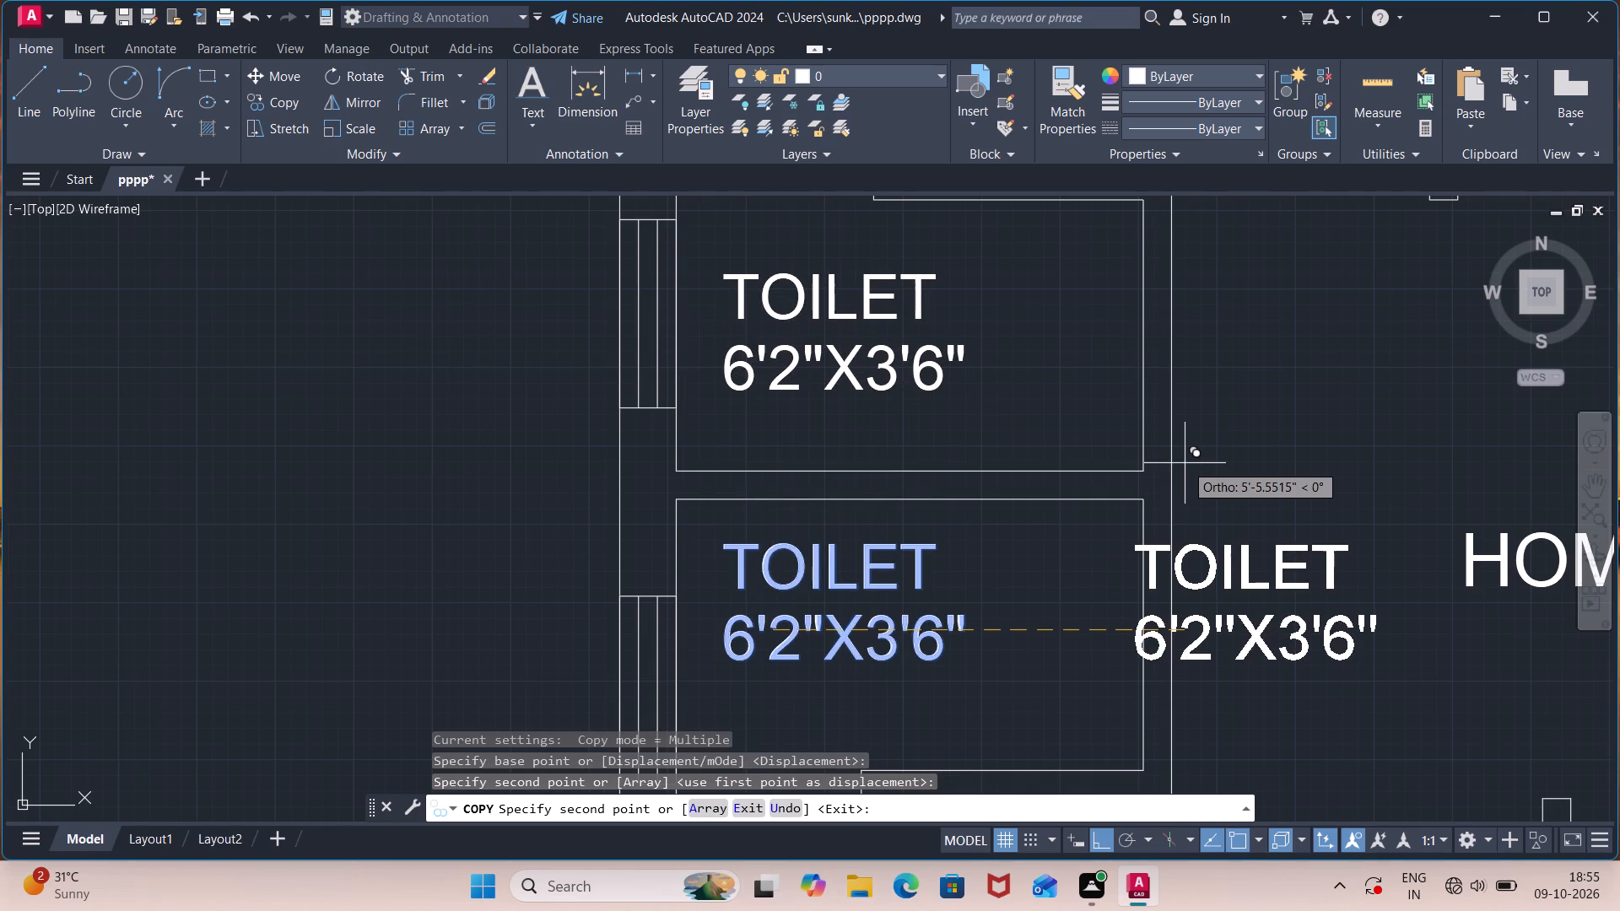
pyautogui.press('Escape')
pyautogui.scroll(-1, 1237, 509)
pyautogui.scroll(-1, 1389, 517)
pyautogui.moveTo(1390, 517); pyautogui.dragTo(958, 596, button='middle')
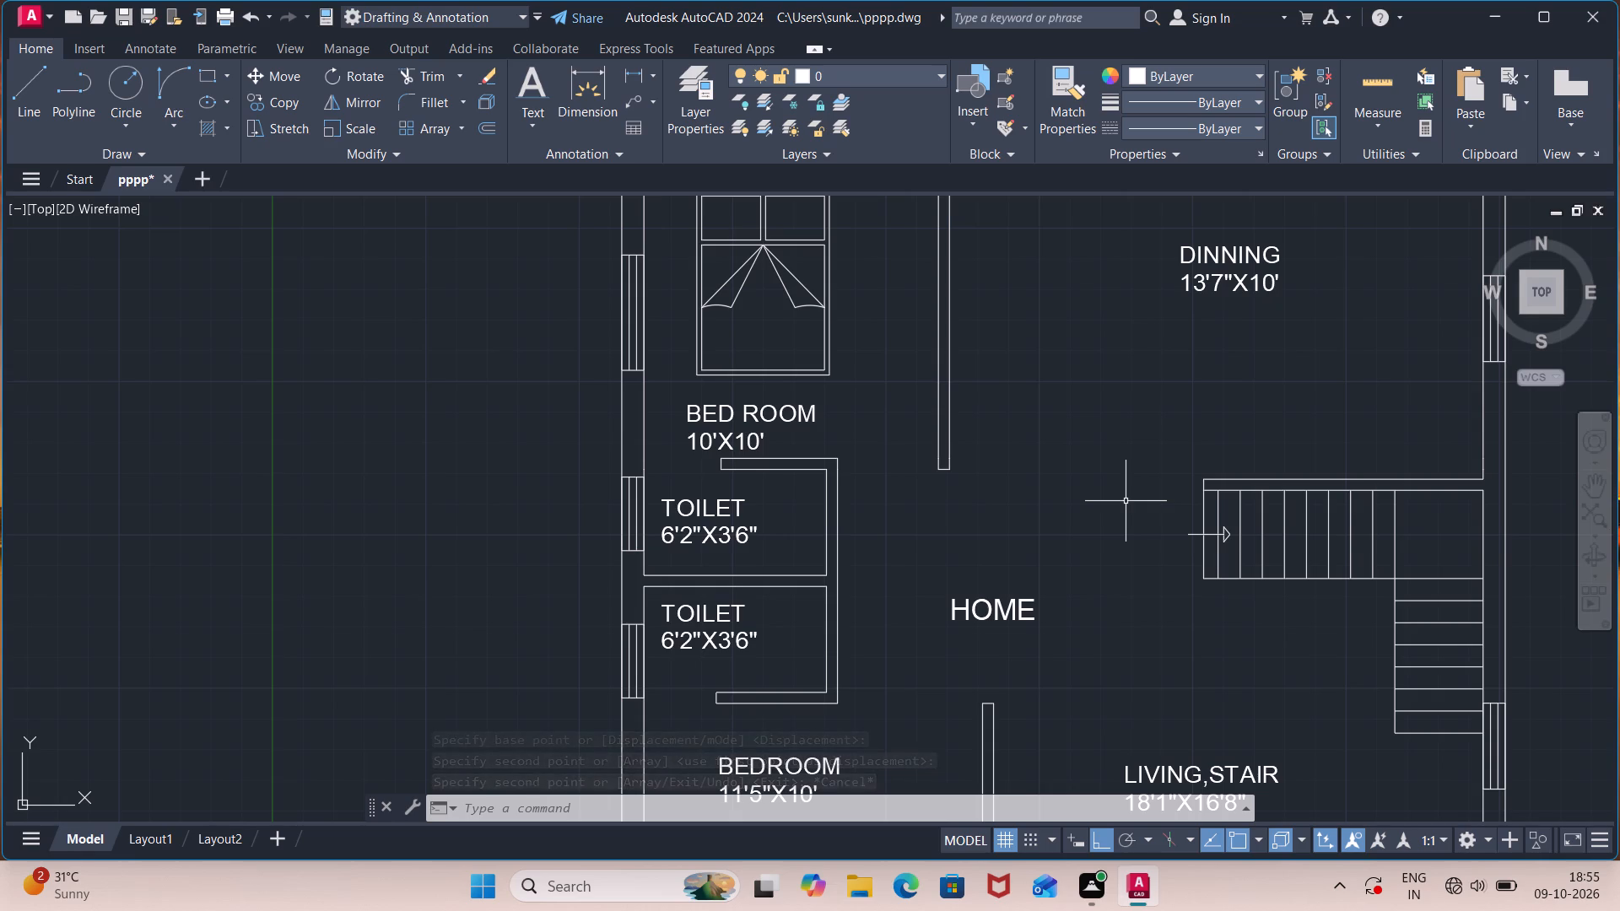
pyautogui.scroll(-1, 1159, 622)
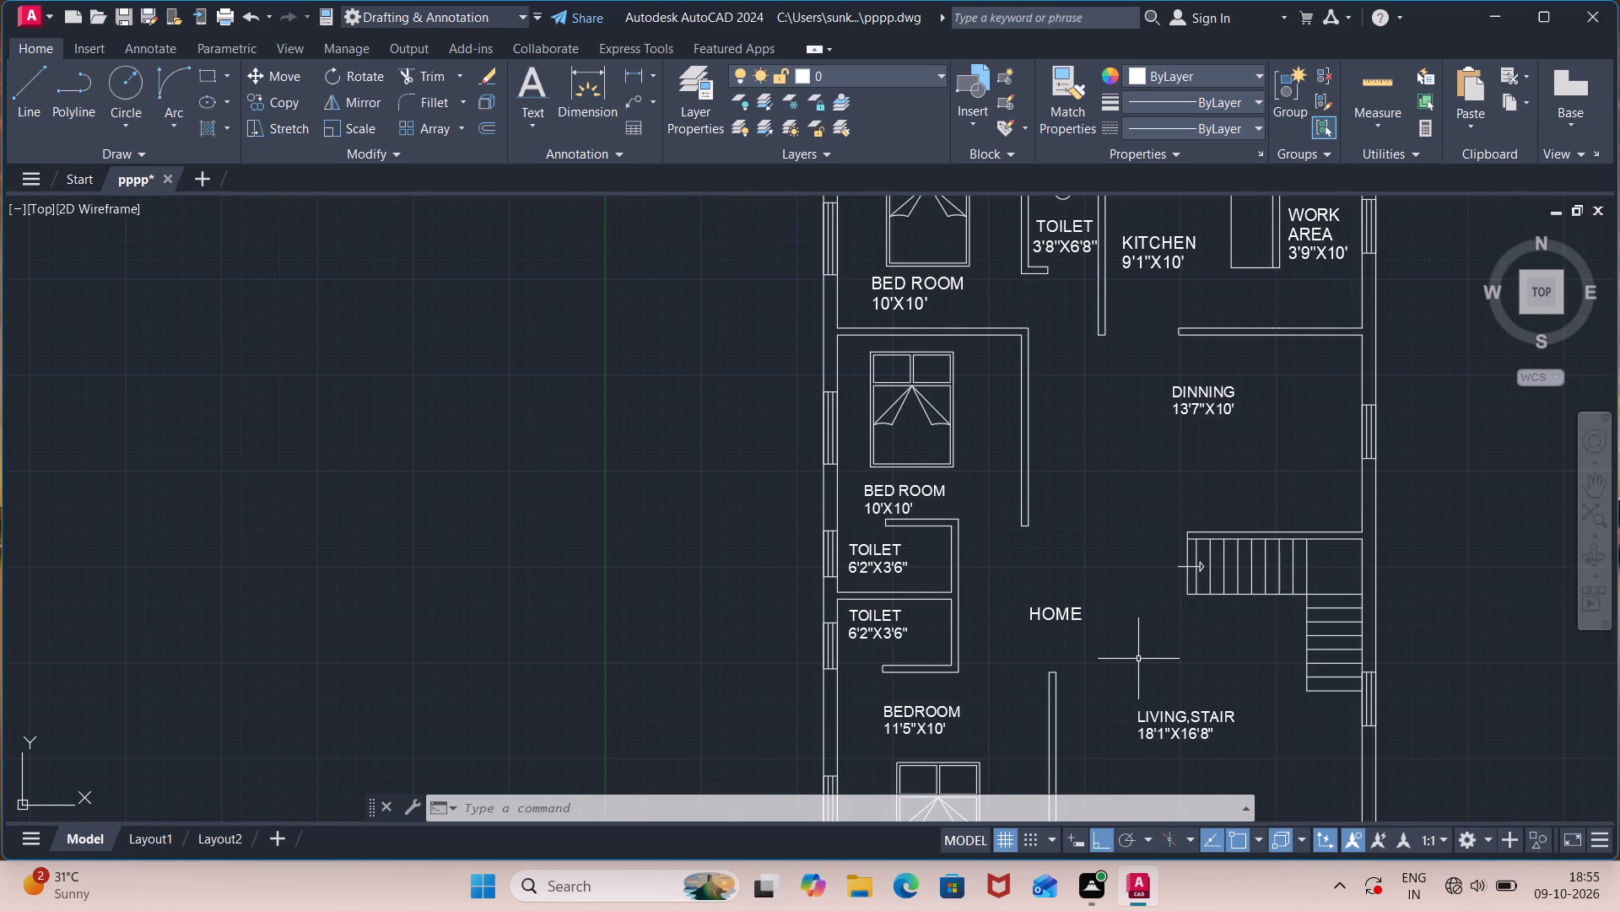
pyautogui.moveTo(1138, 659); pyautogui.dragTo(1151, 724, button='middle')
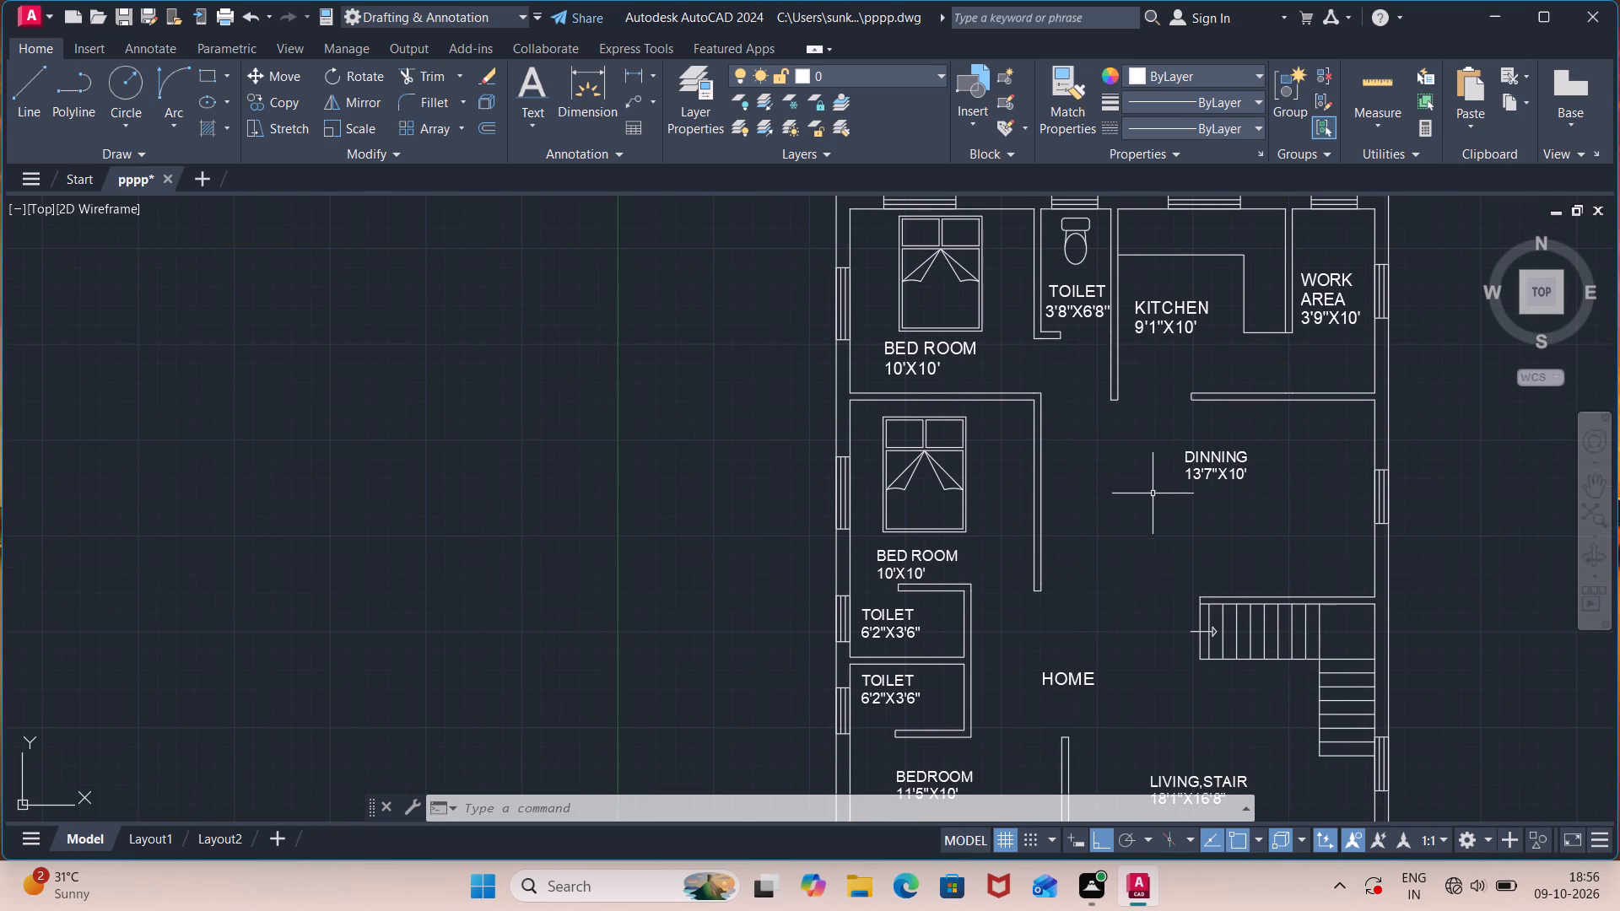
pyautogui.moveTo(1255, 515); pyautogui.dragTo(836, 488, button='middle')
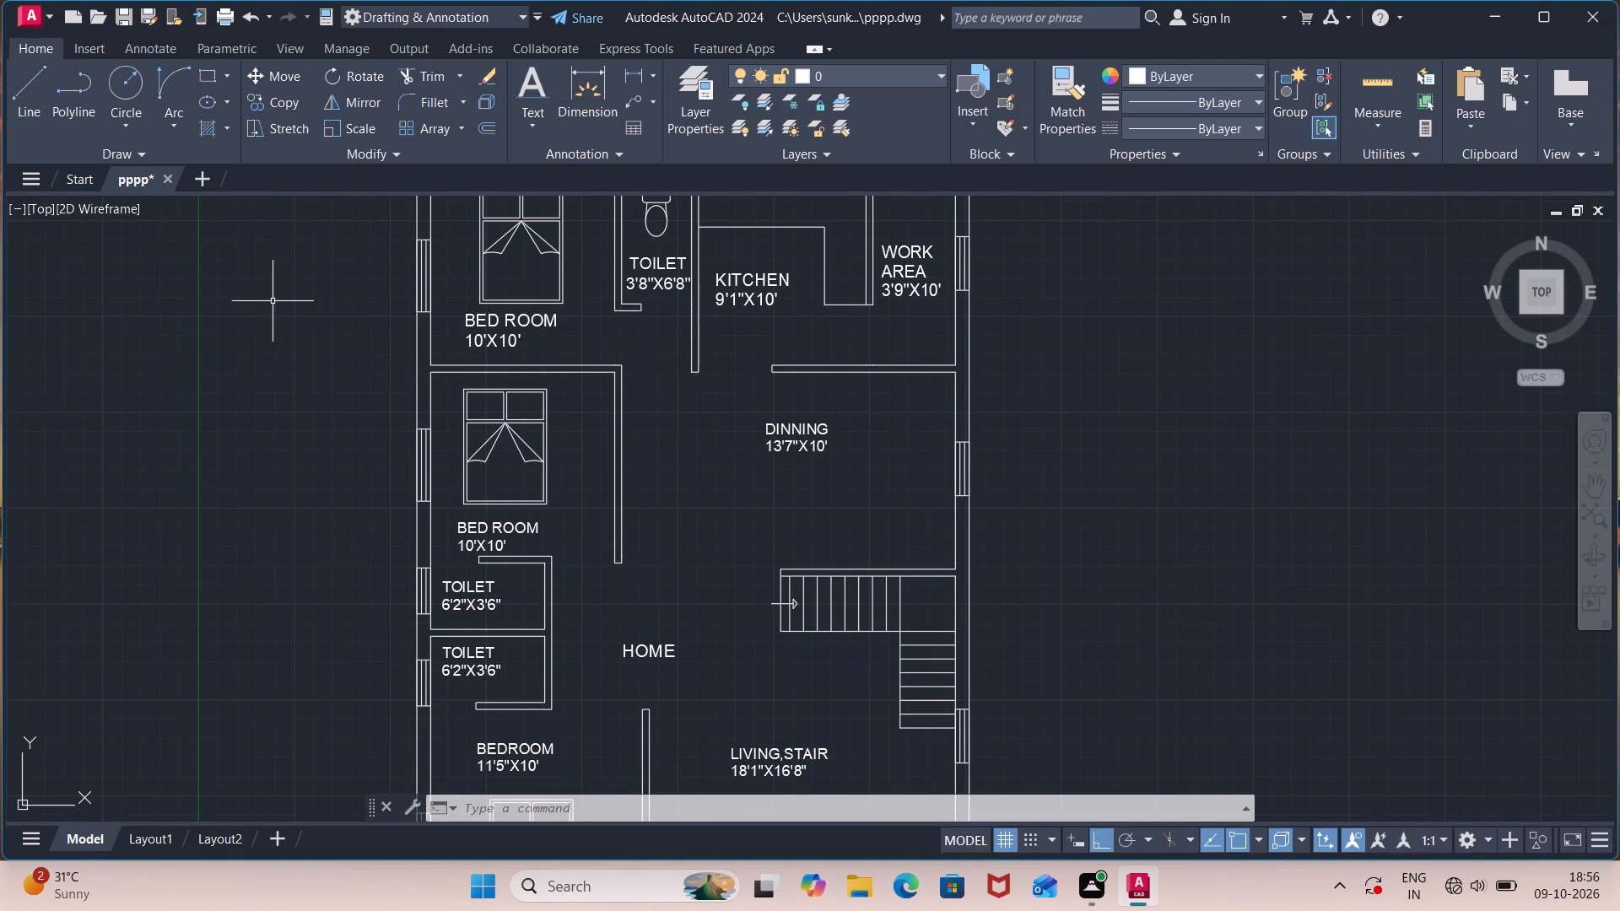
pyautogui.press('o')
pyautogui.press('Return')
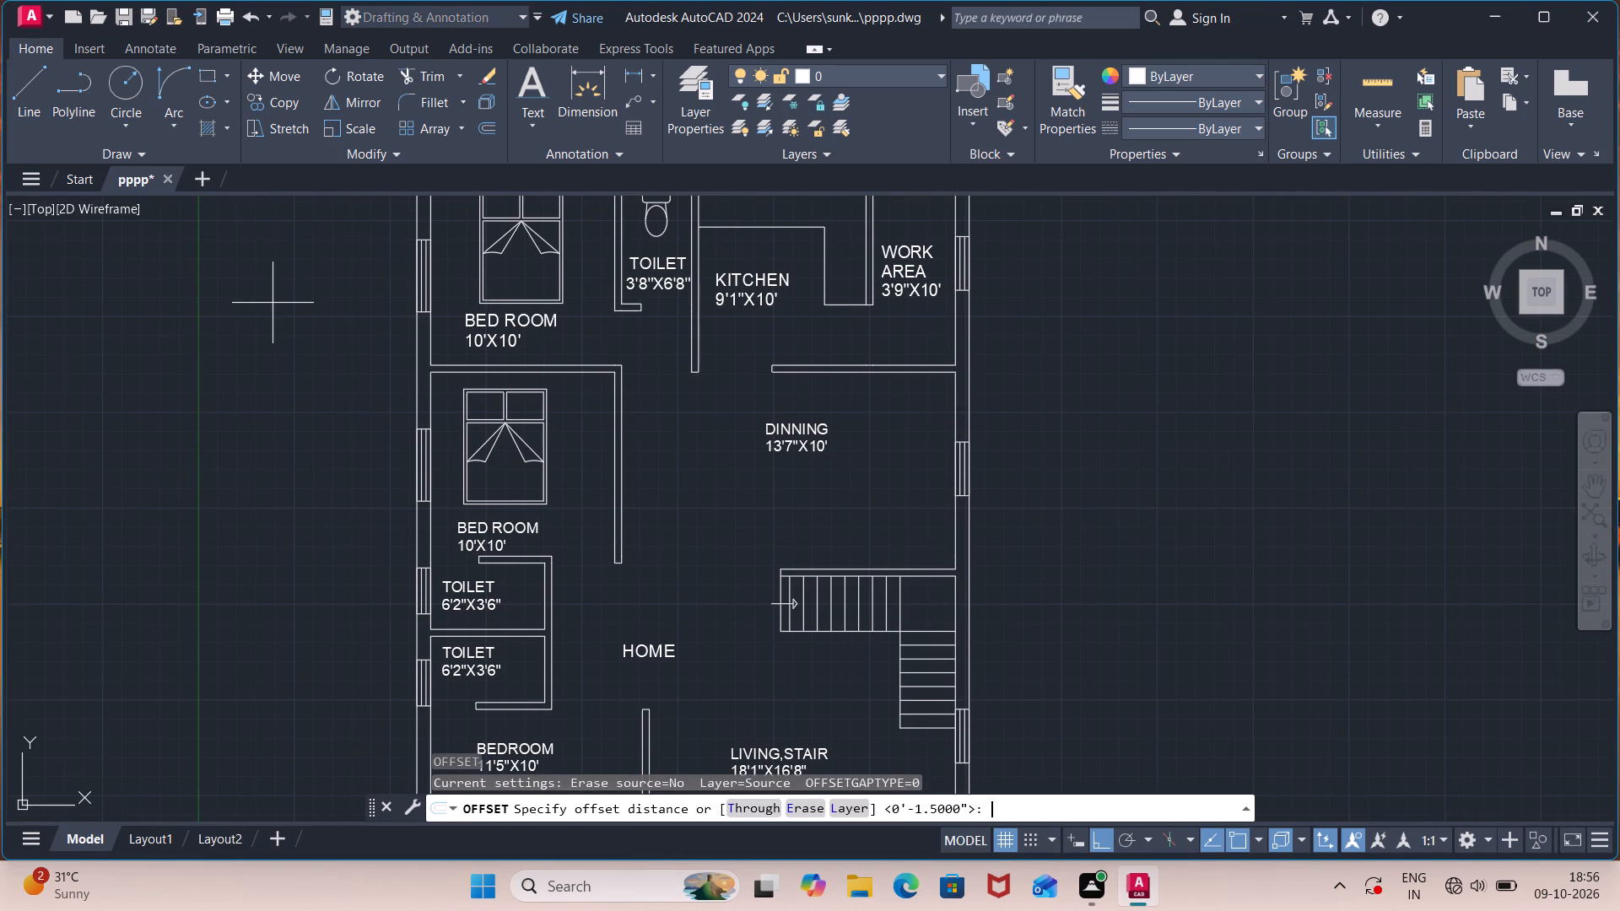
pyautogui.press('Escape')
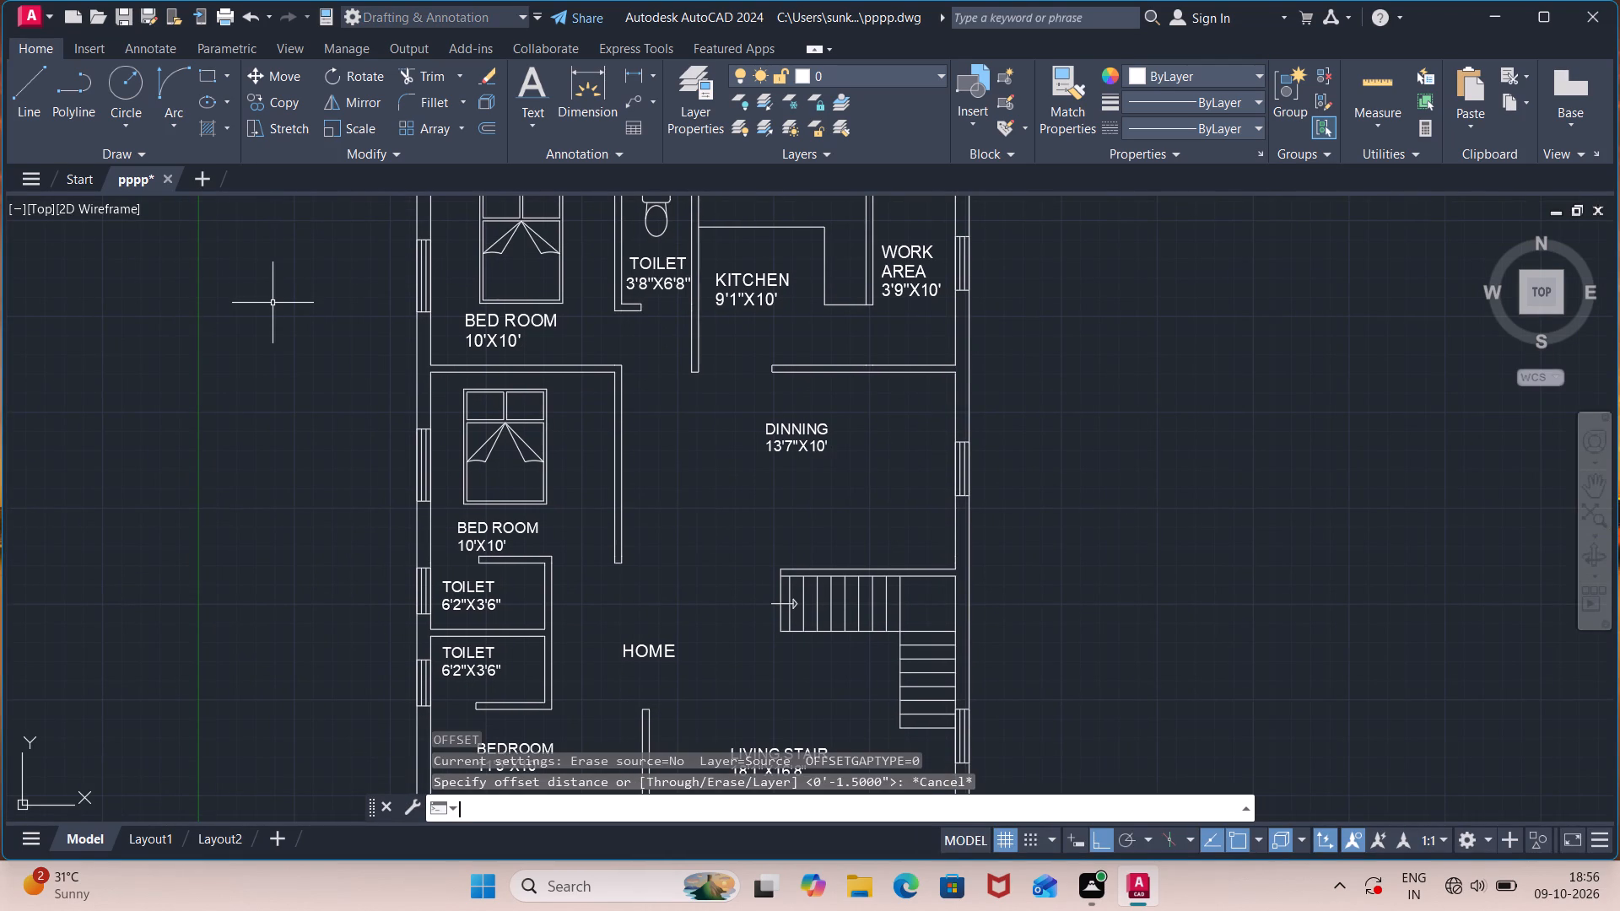
# Open the .NET assembly chooser with NETLOAD and browse Documents and Desktop, selecting the caddesk folder.
pyautogui.press('n')
pyautogui.press('Return')
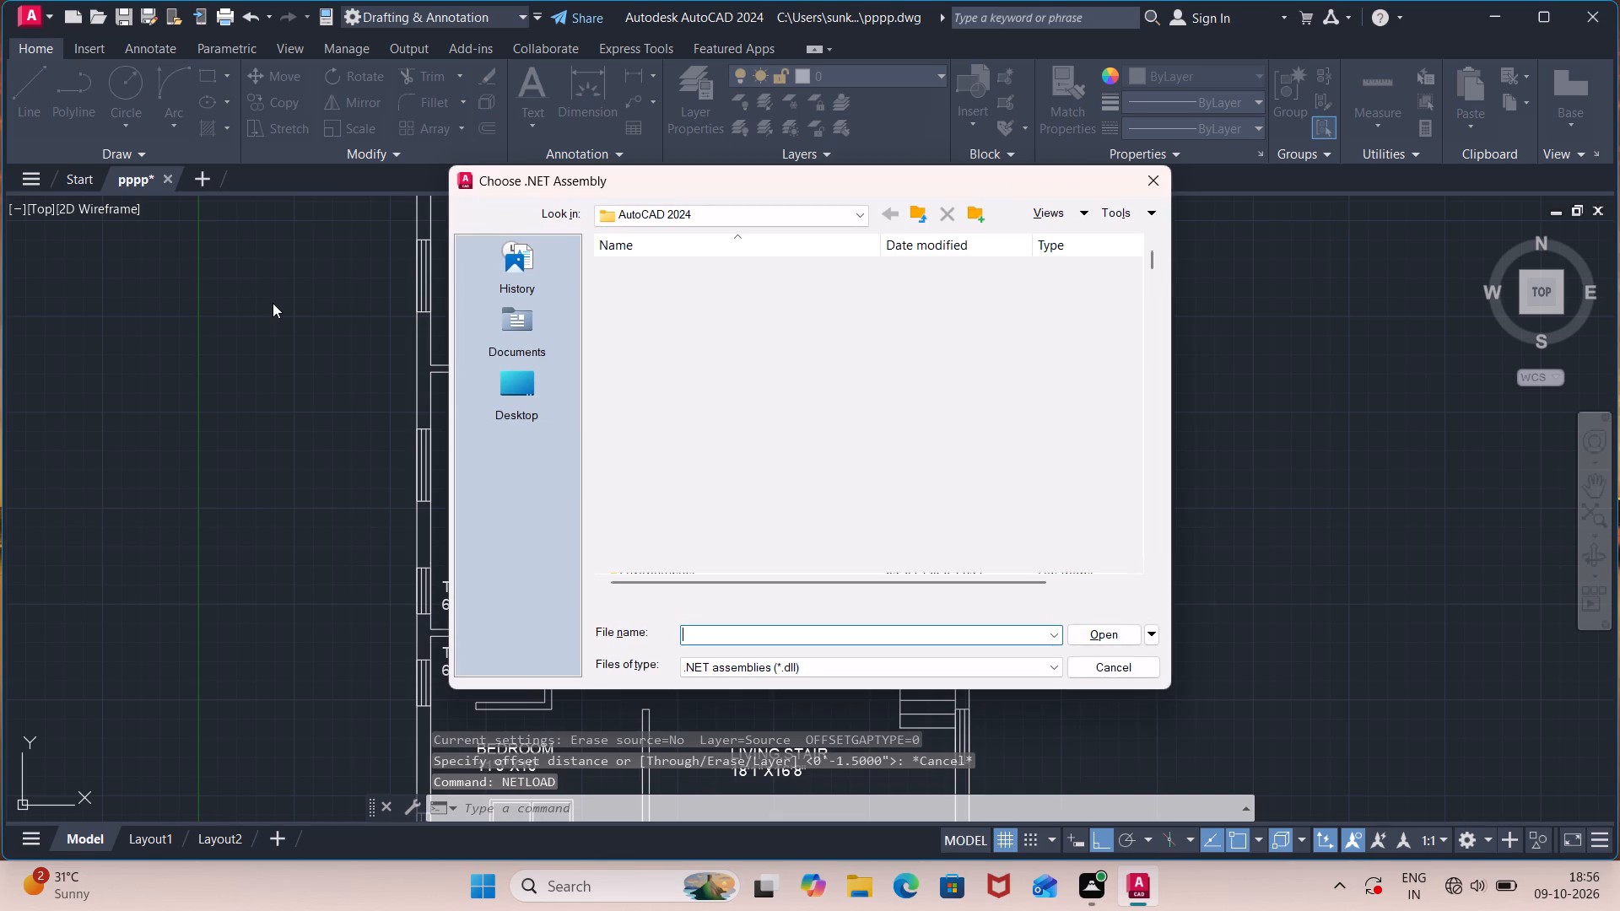
pyautogui.click(520, 334)
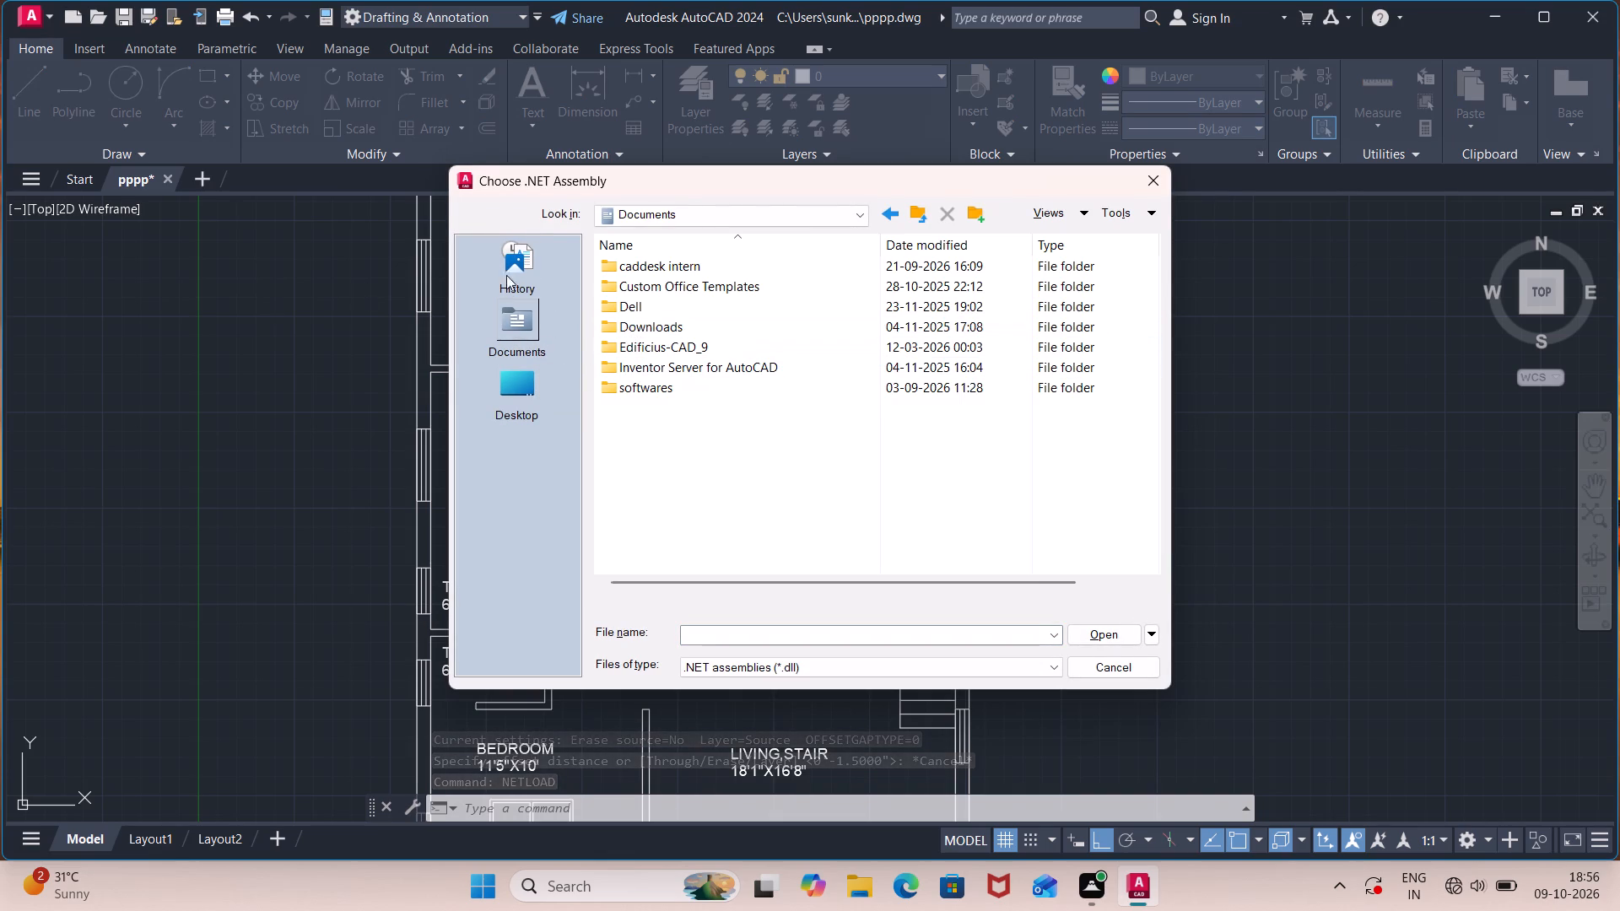
pyautogui.click(505, 244)
pyautogui.click(511, 381)
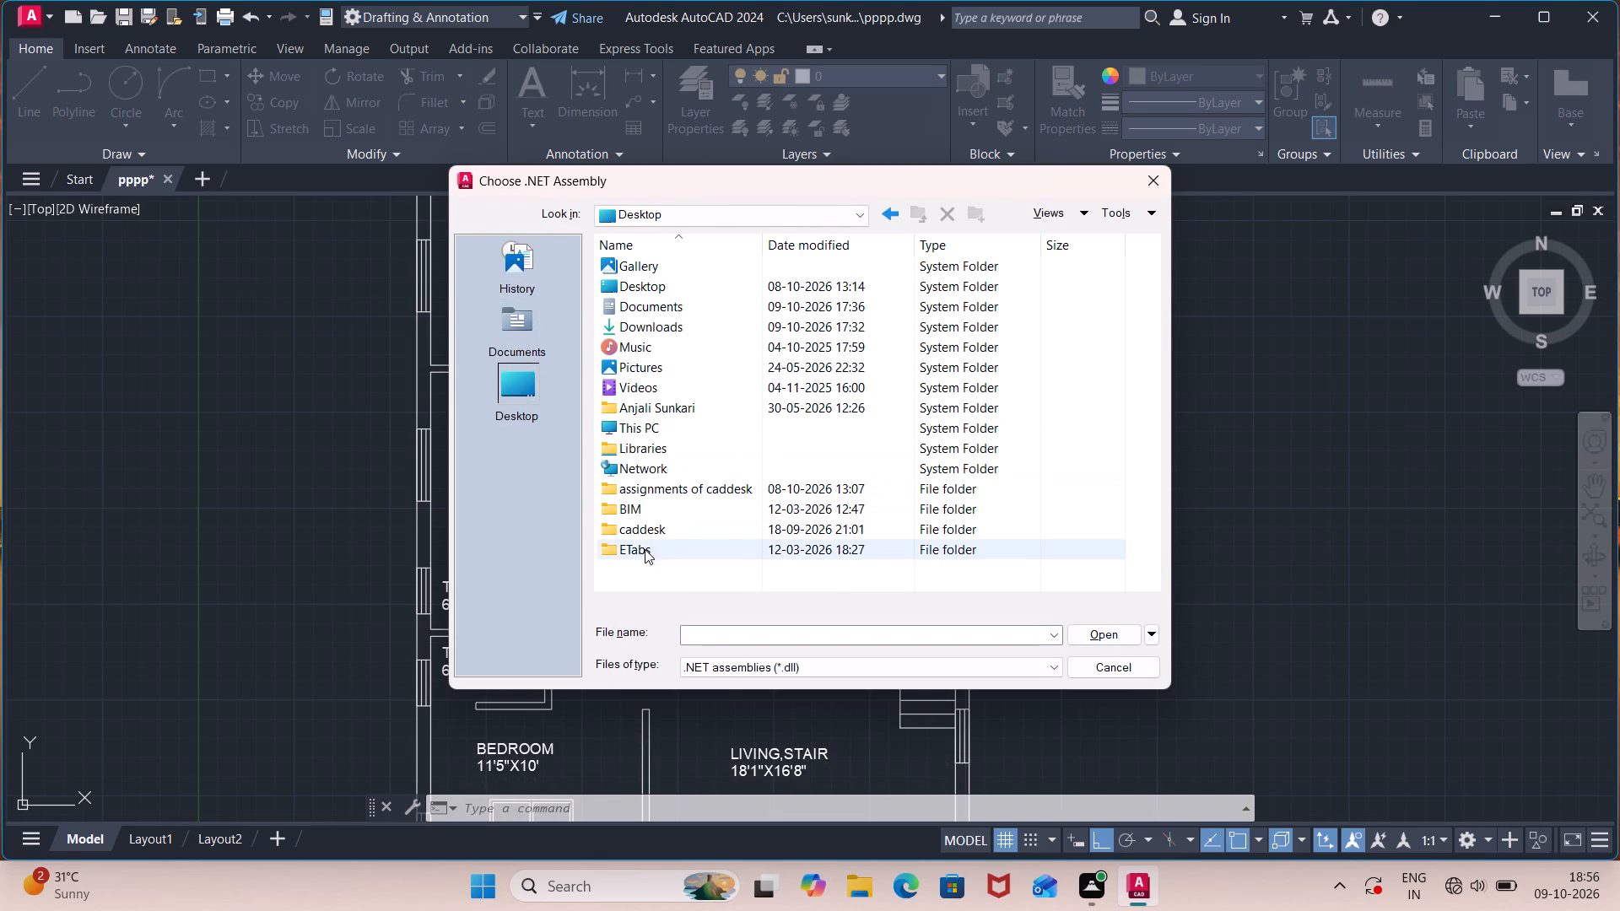
pyautogui.click(648, 536)
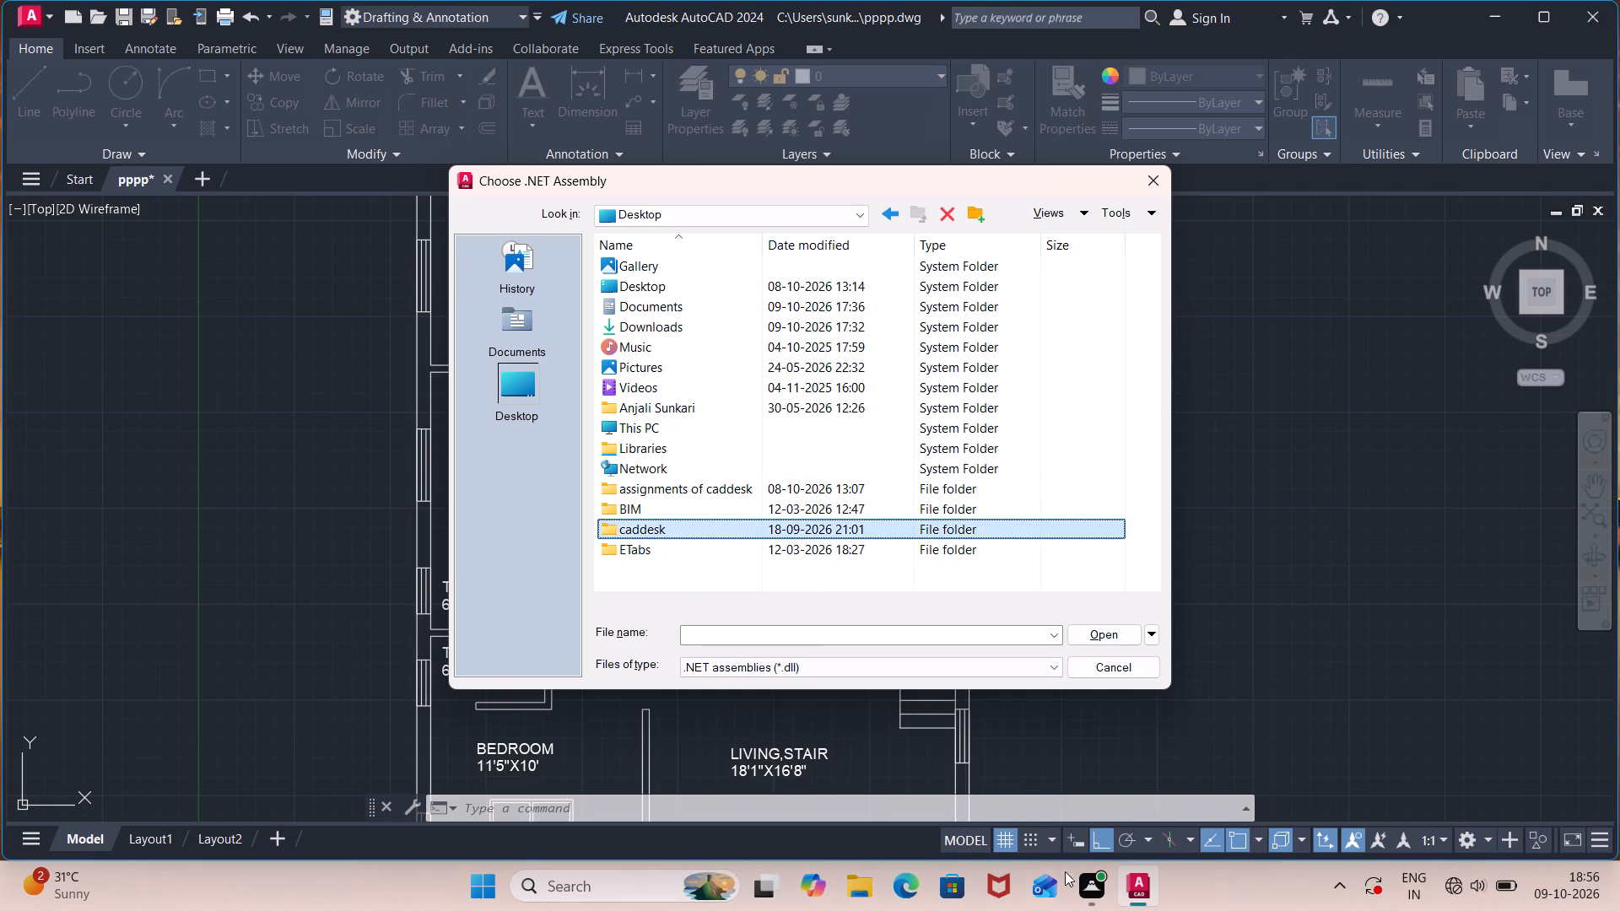
# Switch to File Explorer and search Home for ALL.
pyautogui.click(858, 901)
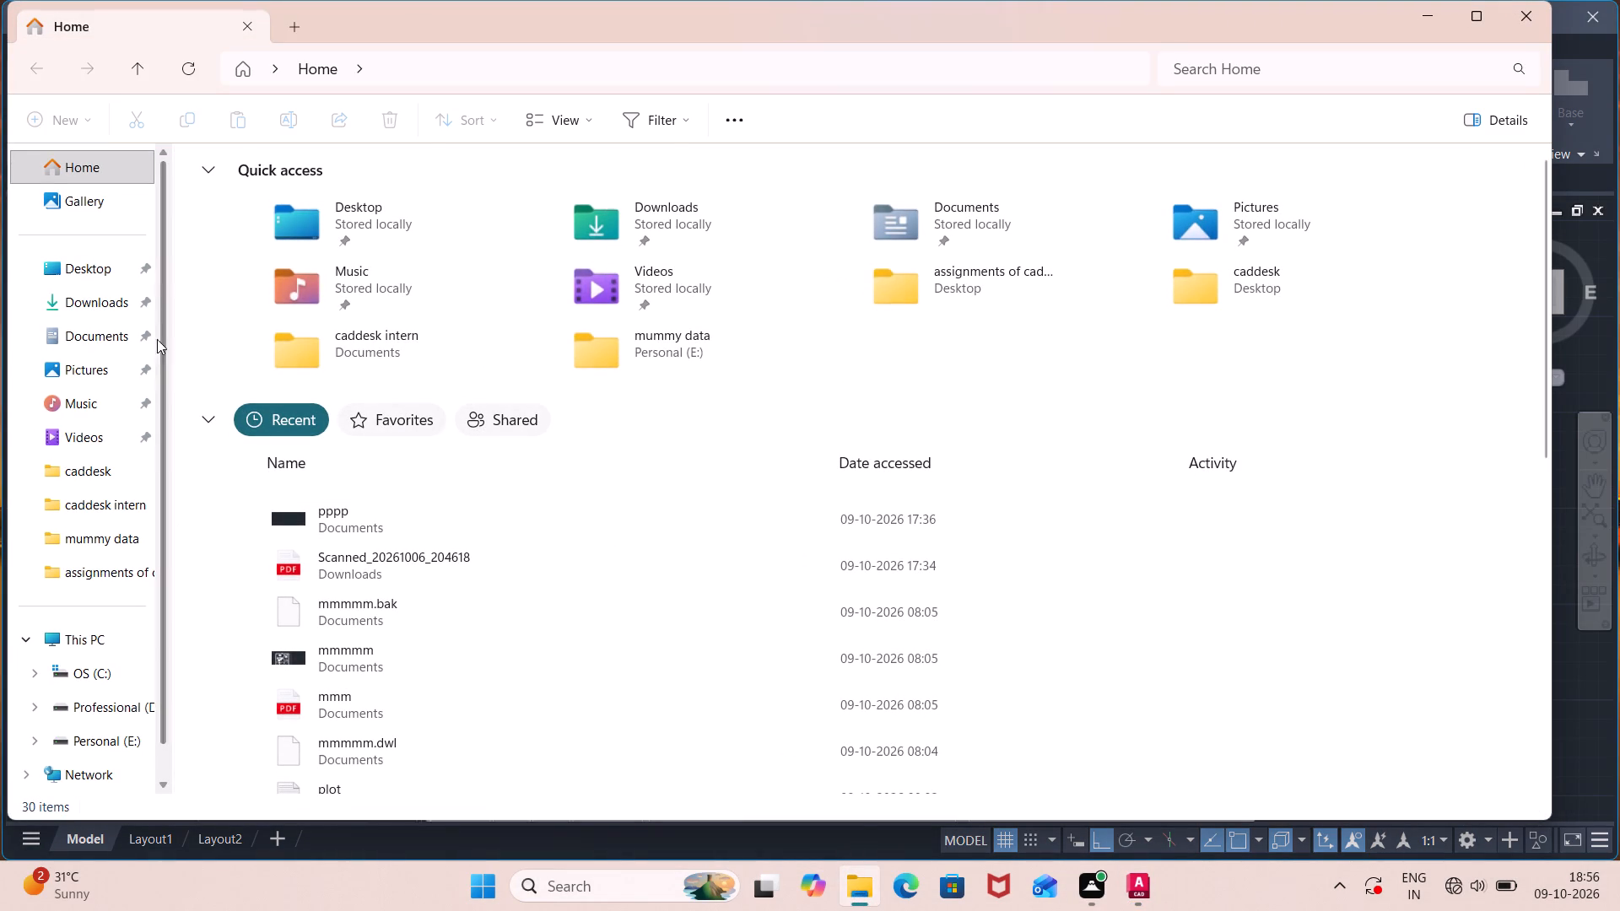
pyautogui.click(1244, 74)
pyautogui.write('ALL')
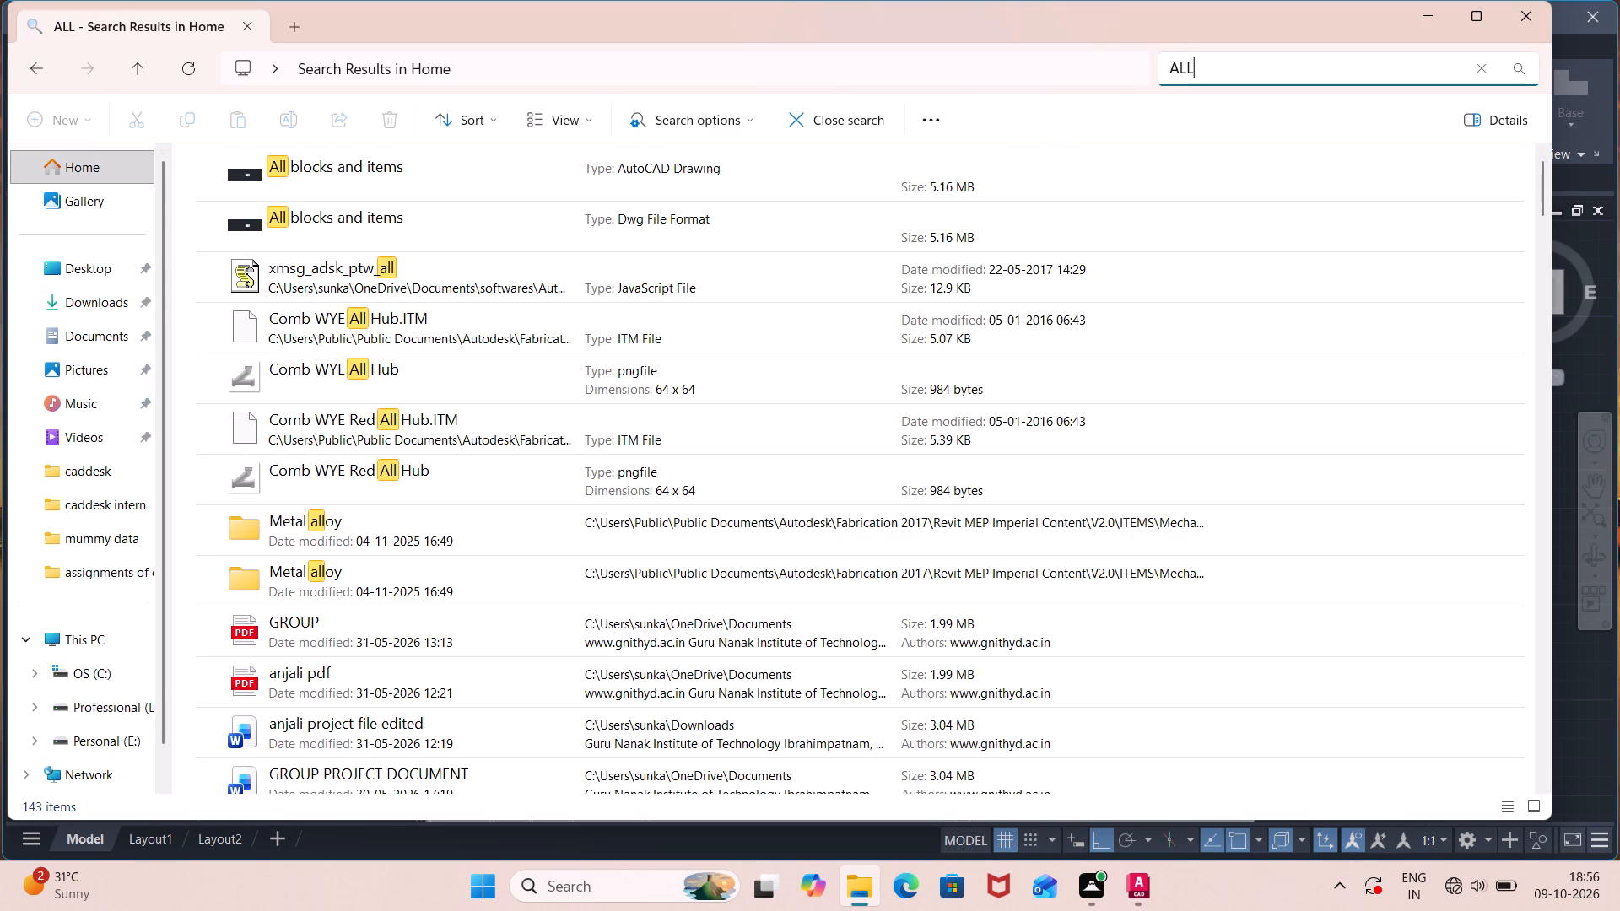
# Open the All blocks and items drawing from the search results.
pyautogui.click(842, 171)
pyautogui.doubleClick(841, 172)
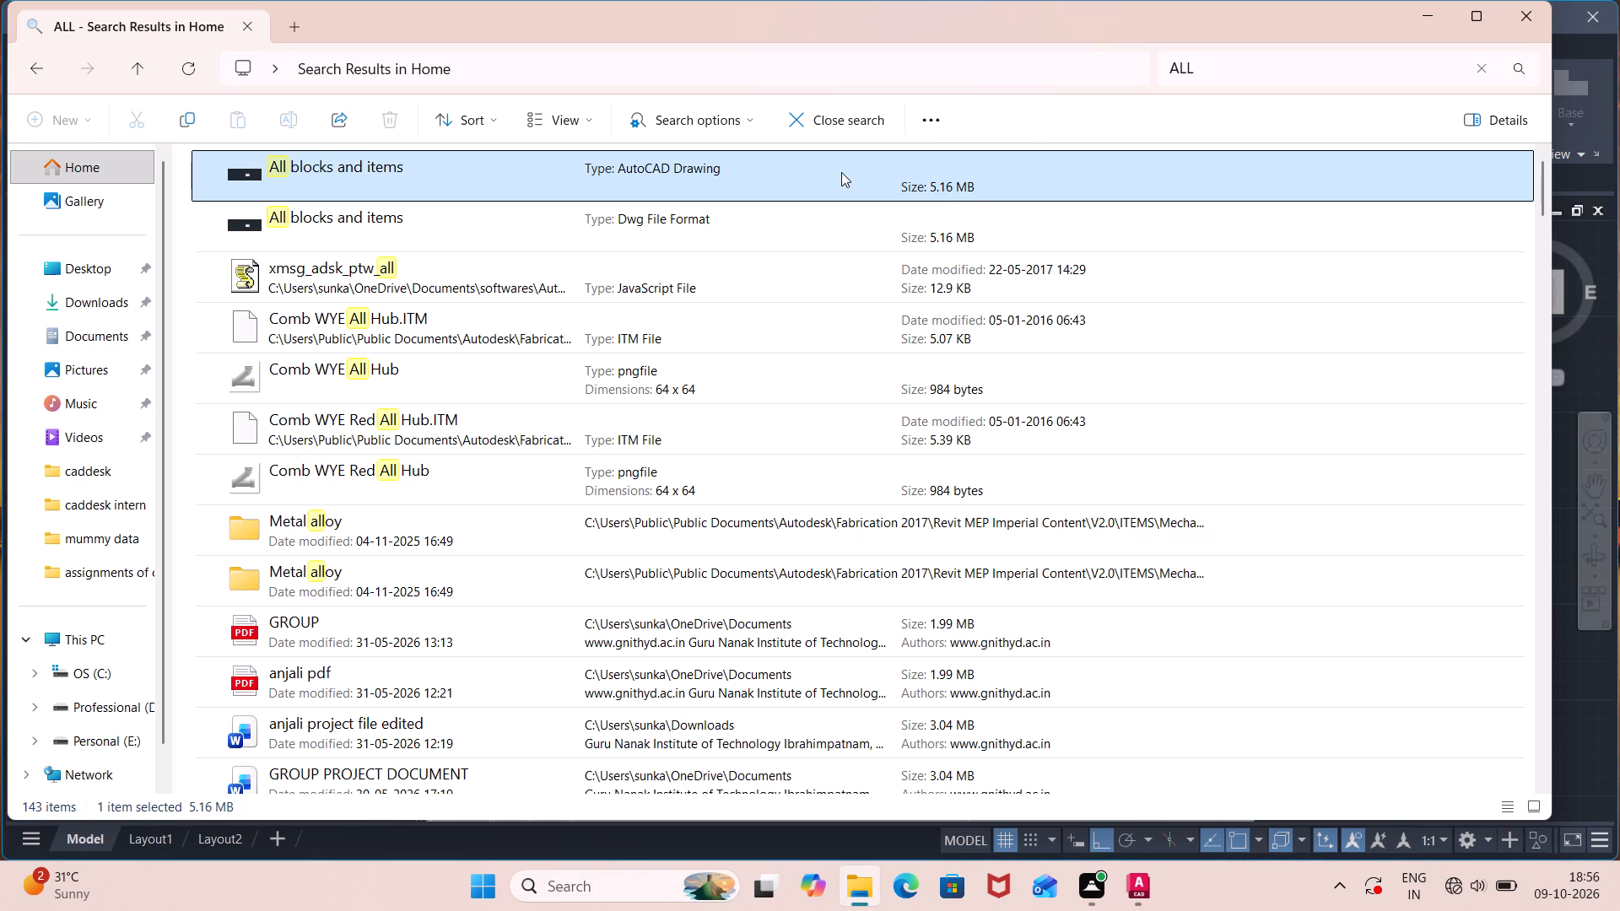
pyautogui.rightClick(841, 171)
pyautogui.doubleClick(820, 180)
pyautogui.doubleClick(307, 213)
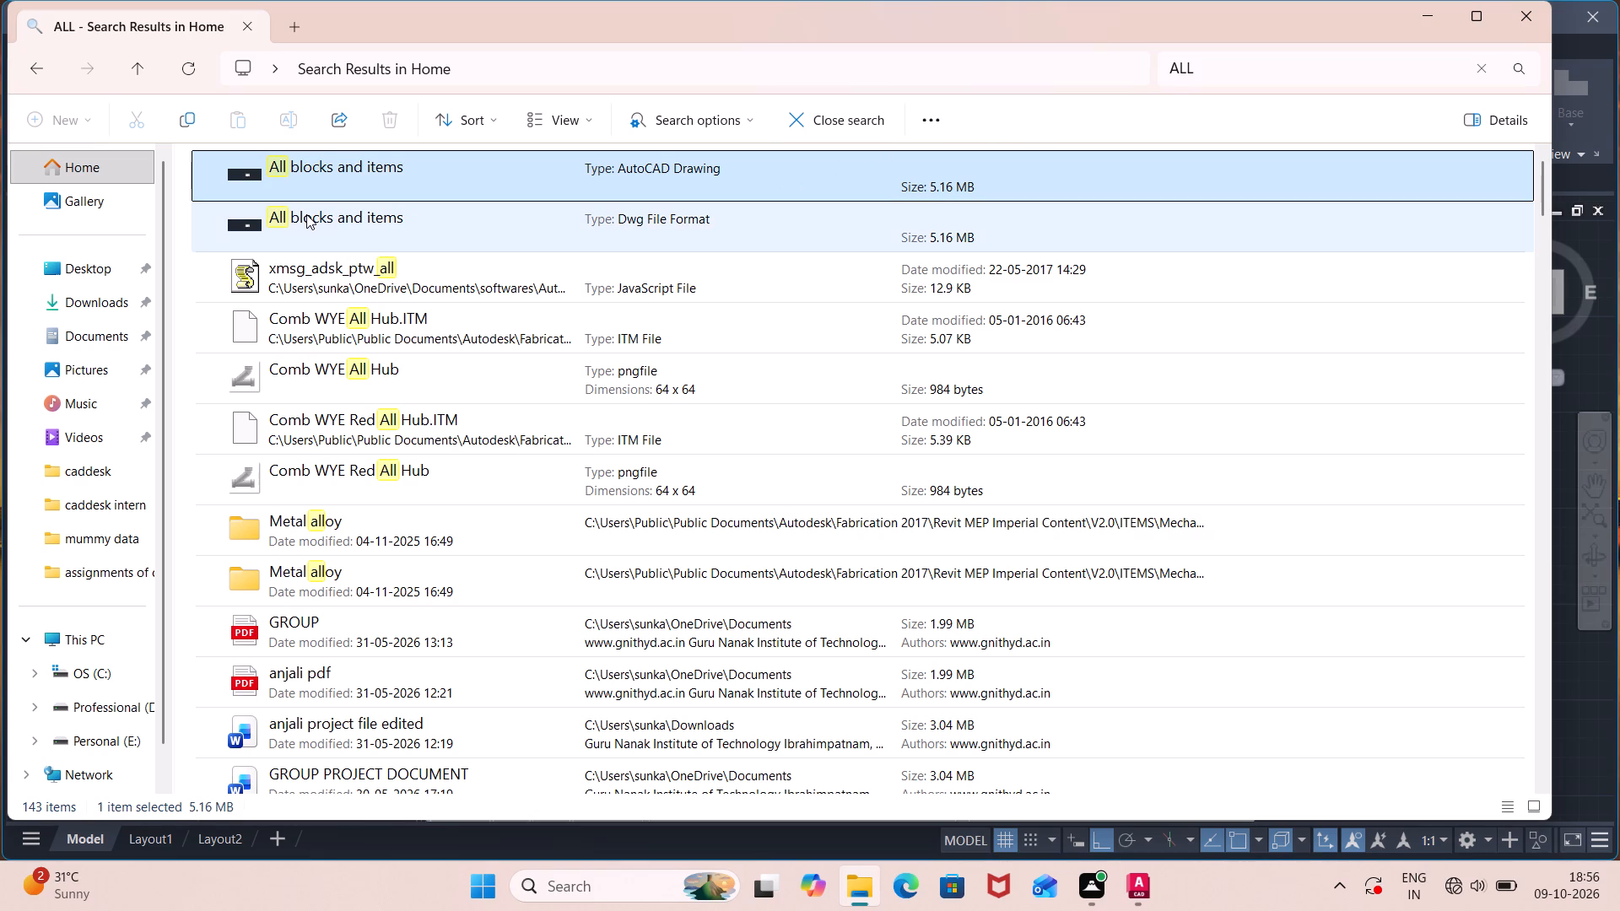
pyautogui.doubleClick(306, 214)
pyautogui.rightClick(306, 215)
pyautogui.rightClick(306, 215)
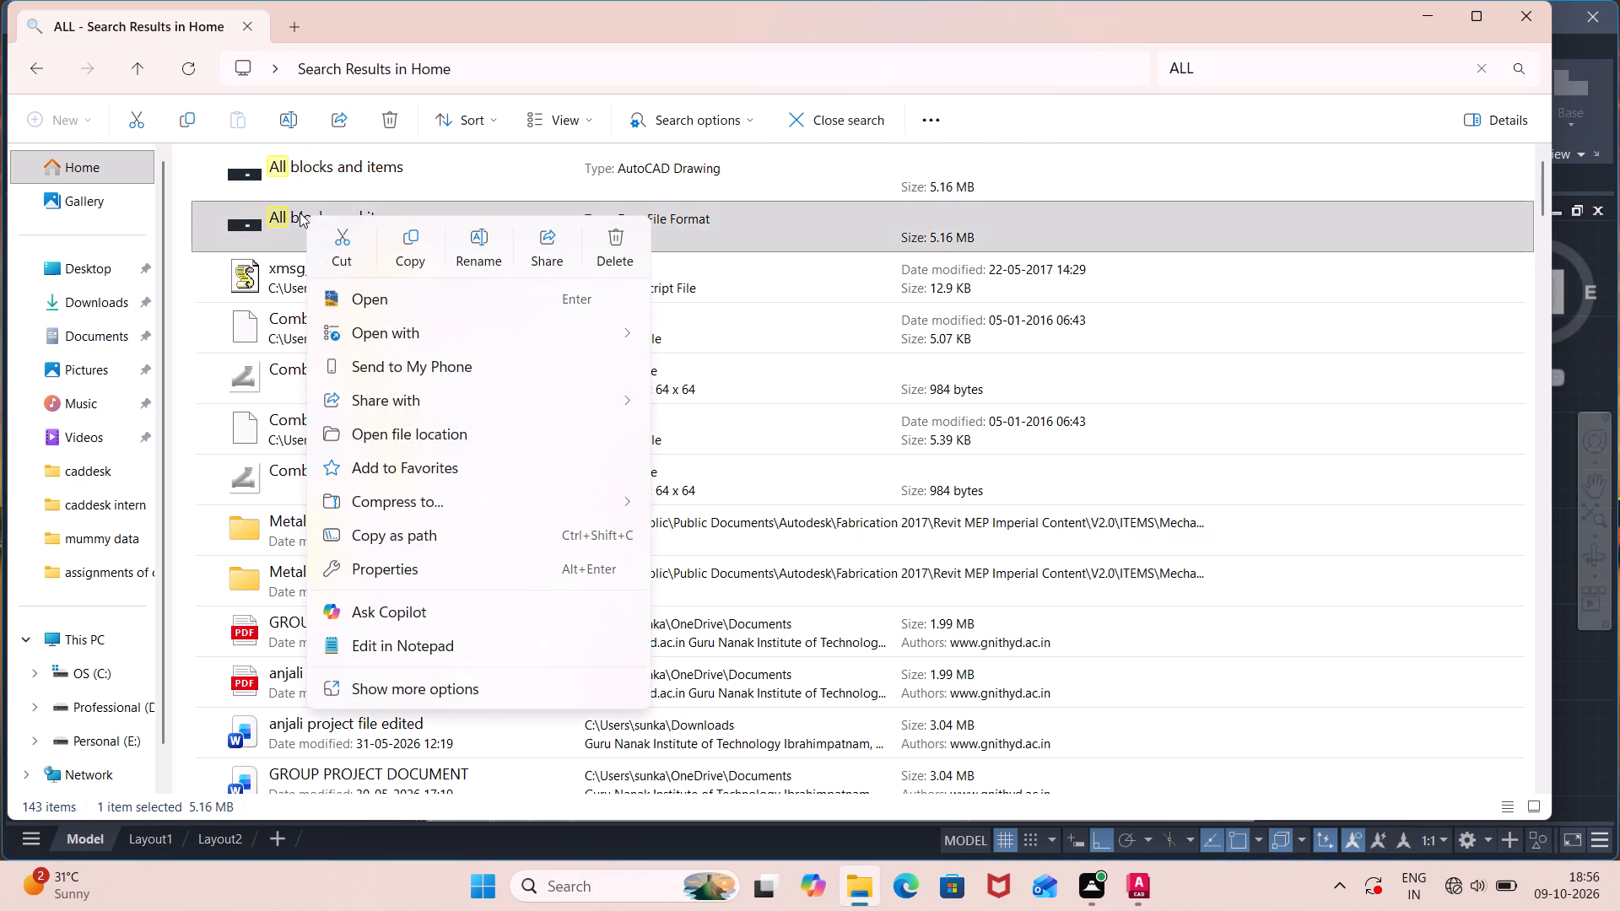
pyautogui.click(354, 295)
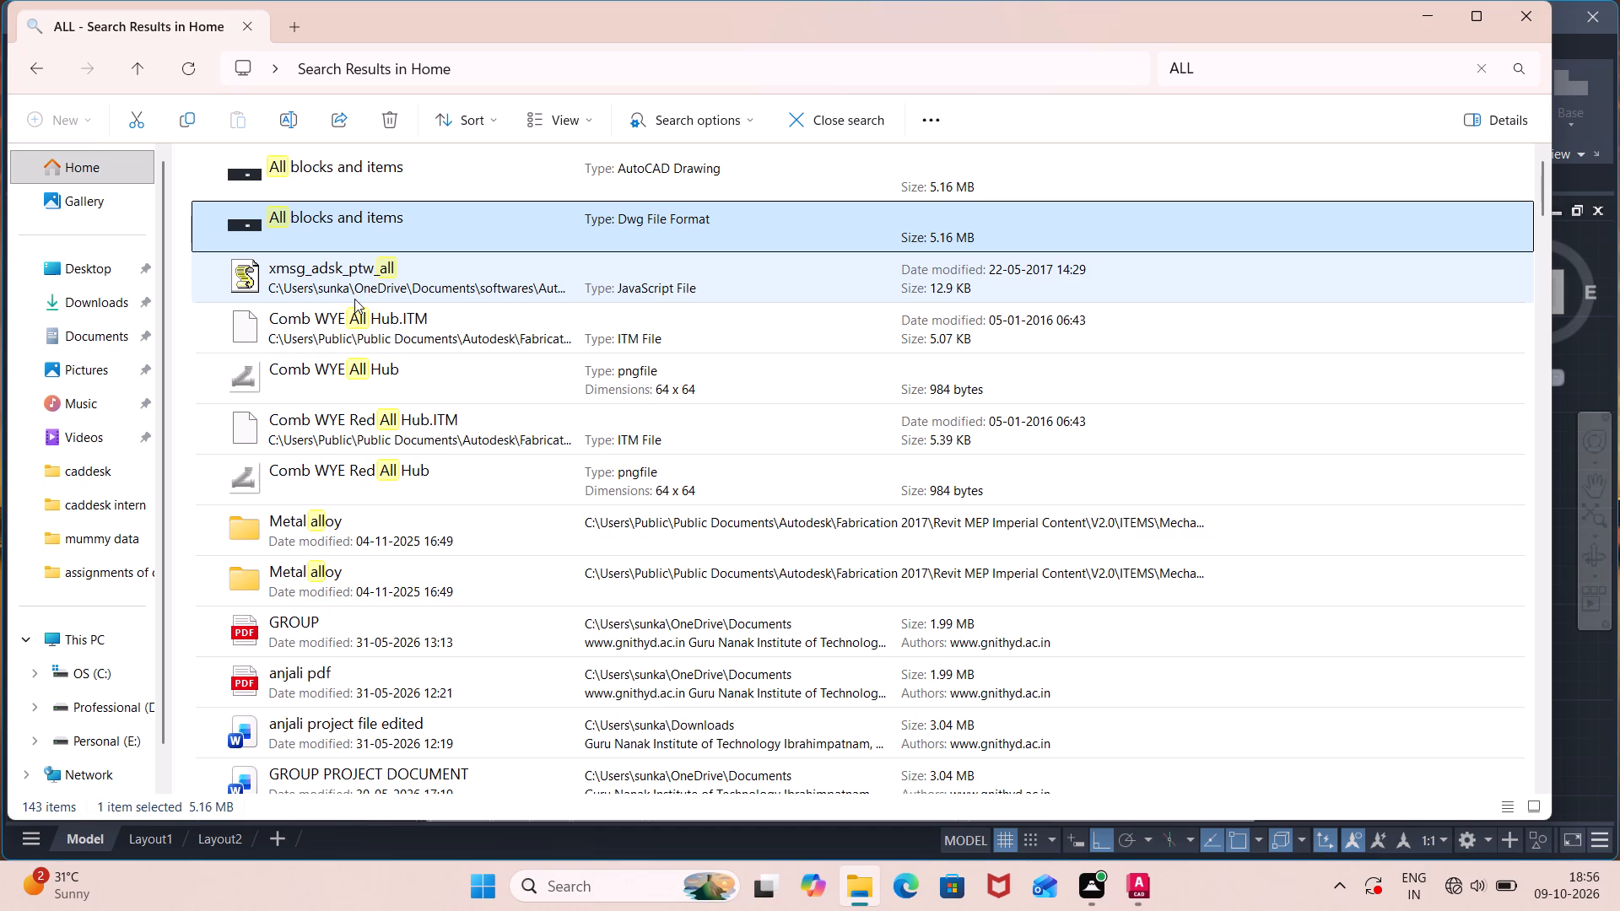
pyautogui.rightClick(457, 234)
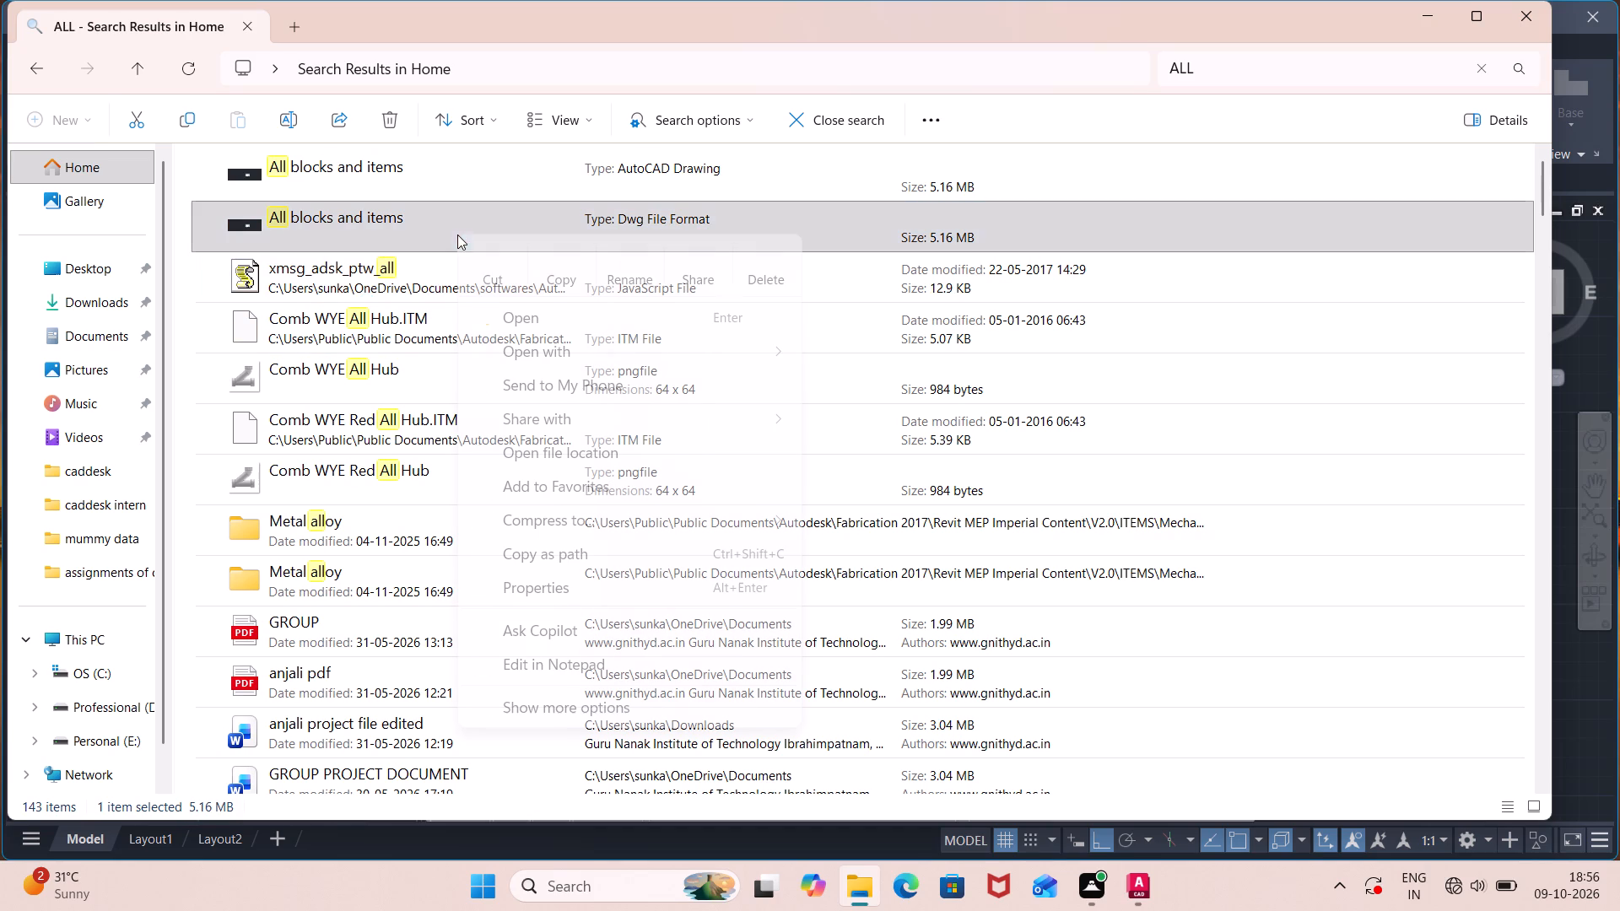
pyautogui.click(498, 313)
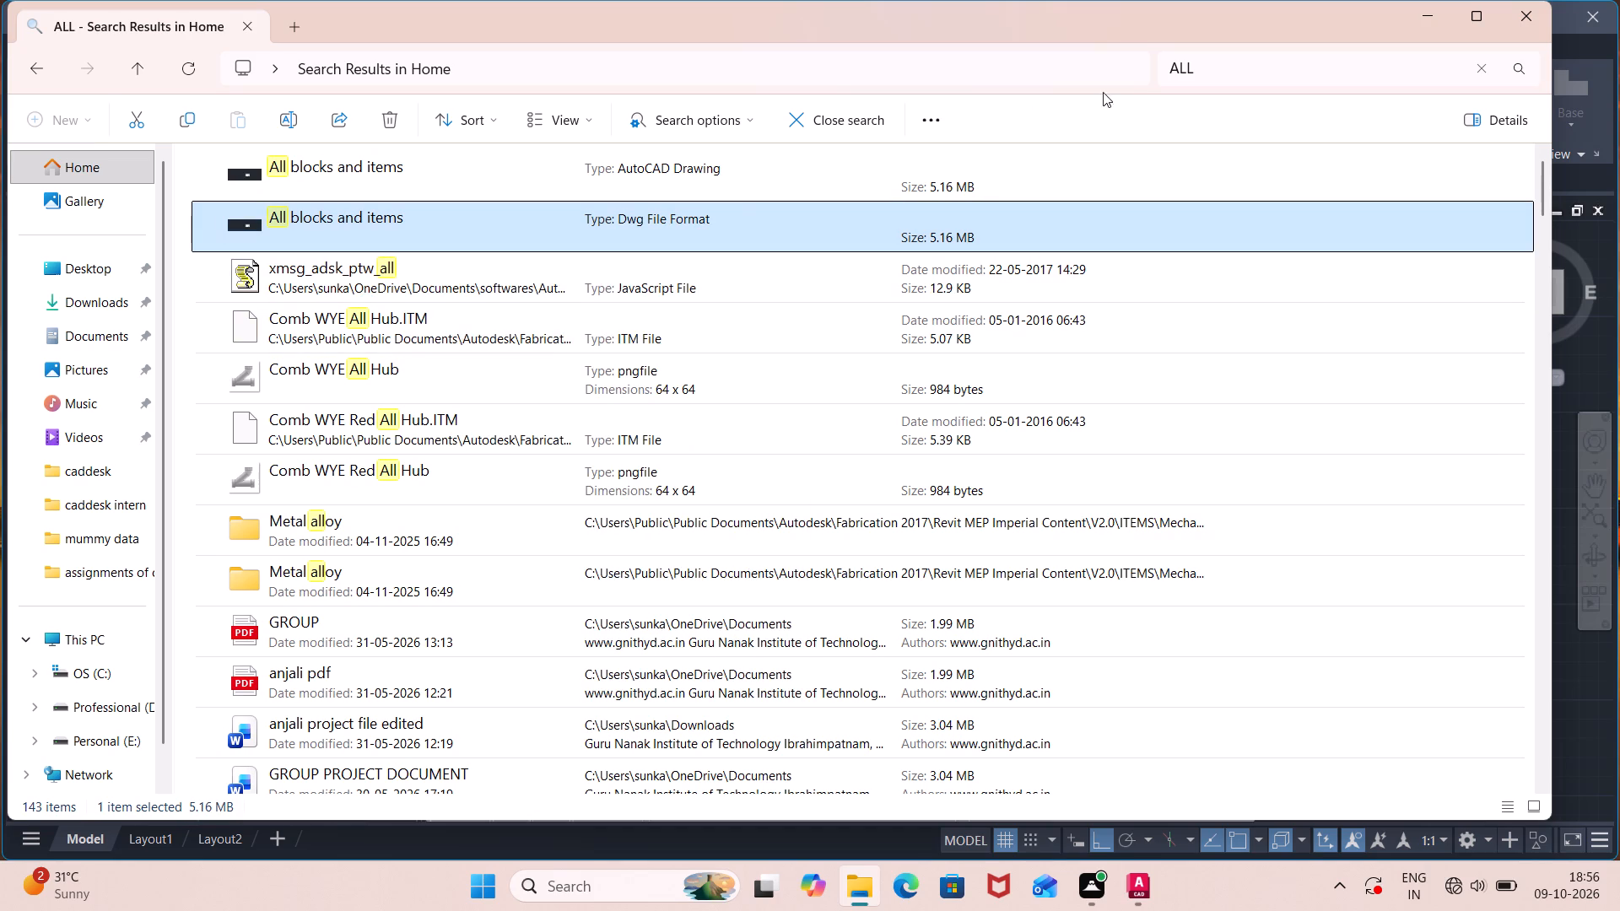
# Close File Explorer and the .NET assembly chooser, and dismiss the missing SHX files dialog without specifying replacements.
pyautogui.click(1536, 3)
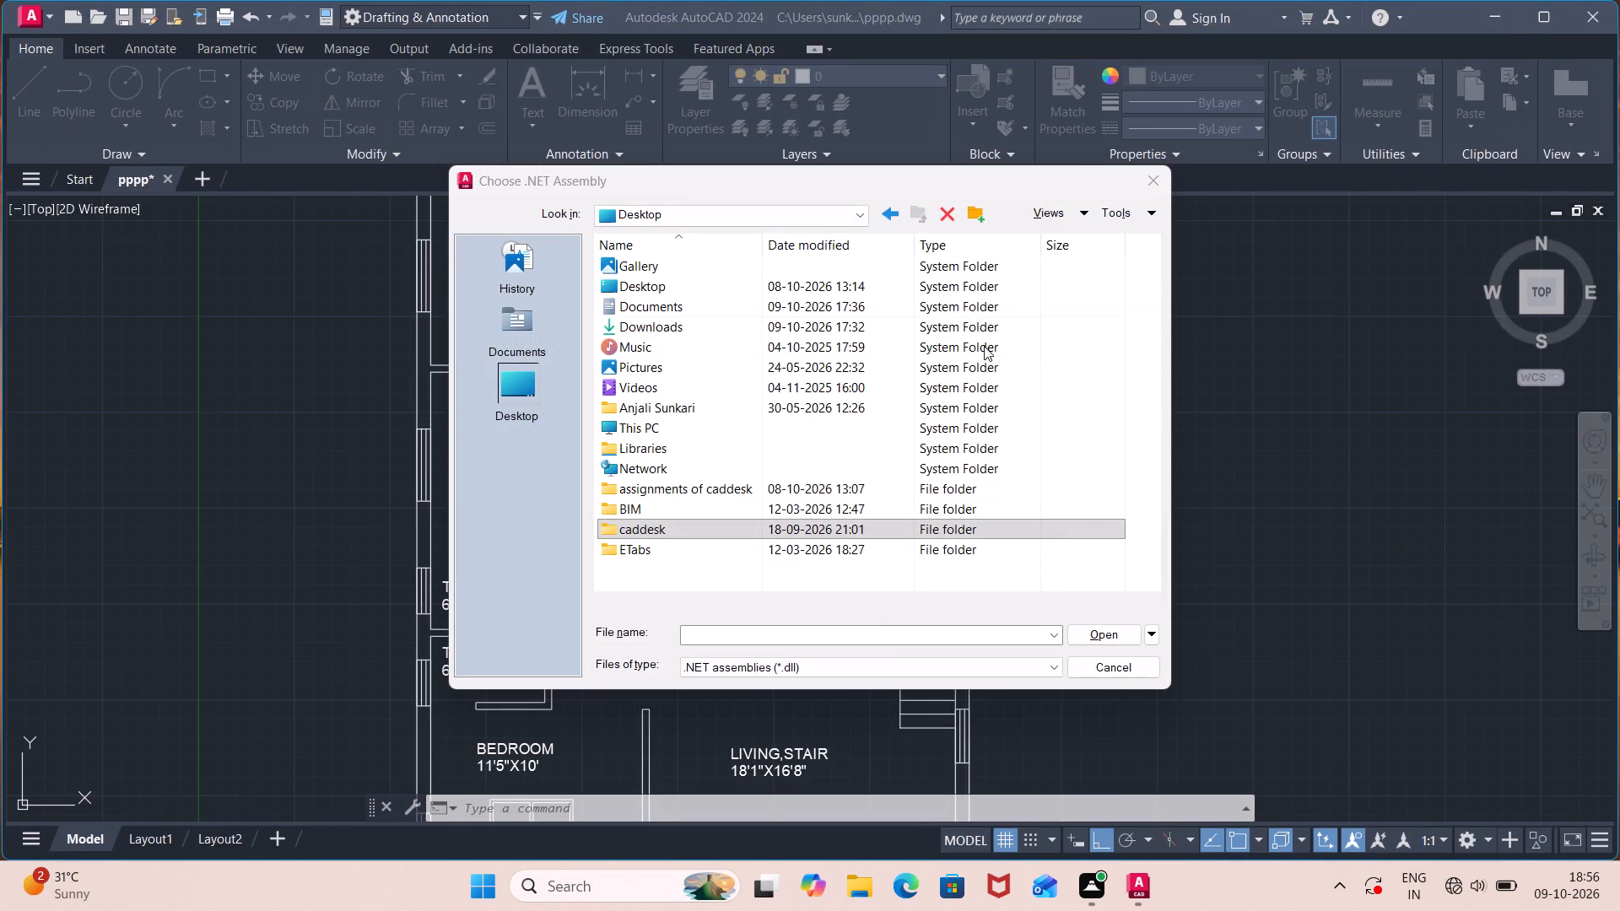
pyautogui.click(1153, 178)
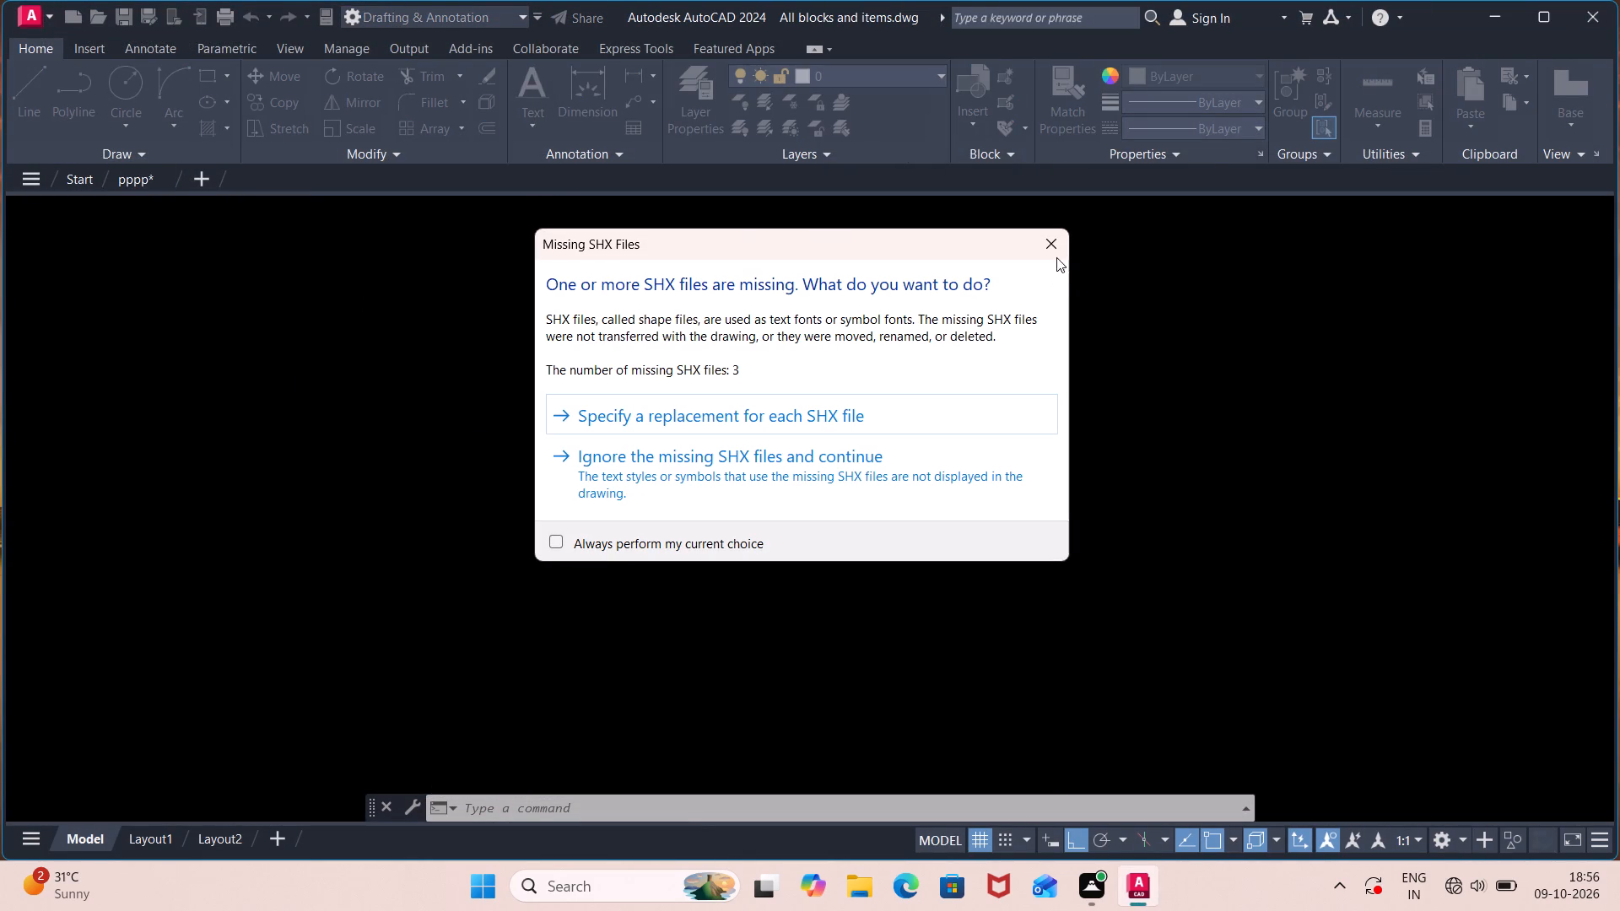
pyautogui.click(1056, 237)
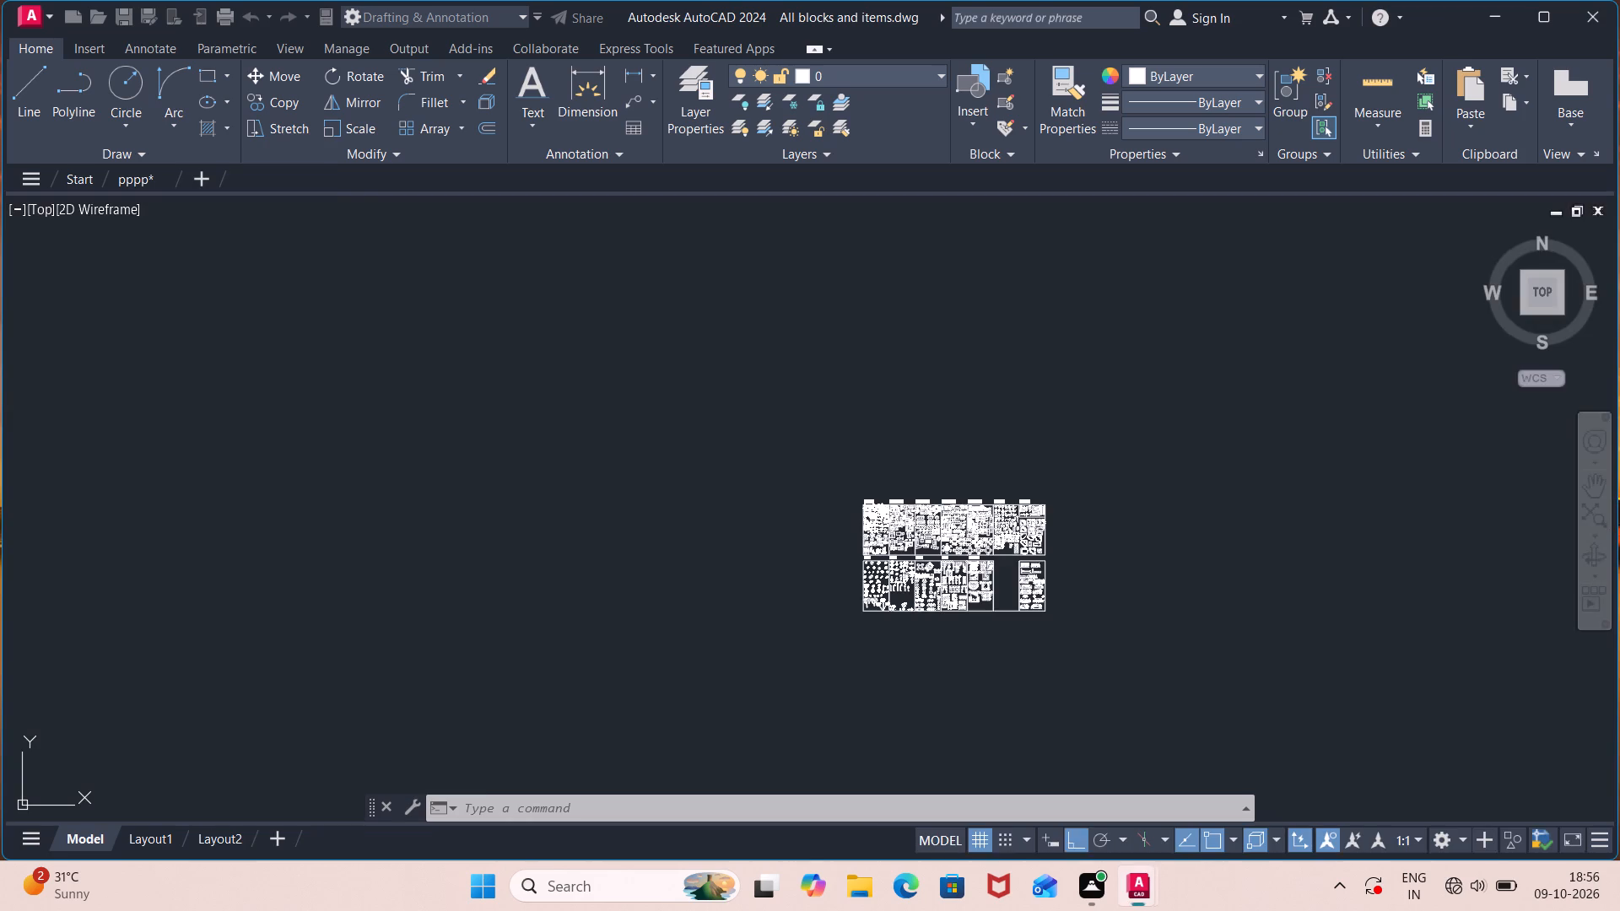
# Look through the furniture, kitchen and bathroom sections of the block library for a suitable dining table set.
pyautogui.scroll(5, 930, 499)
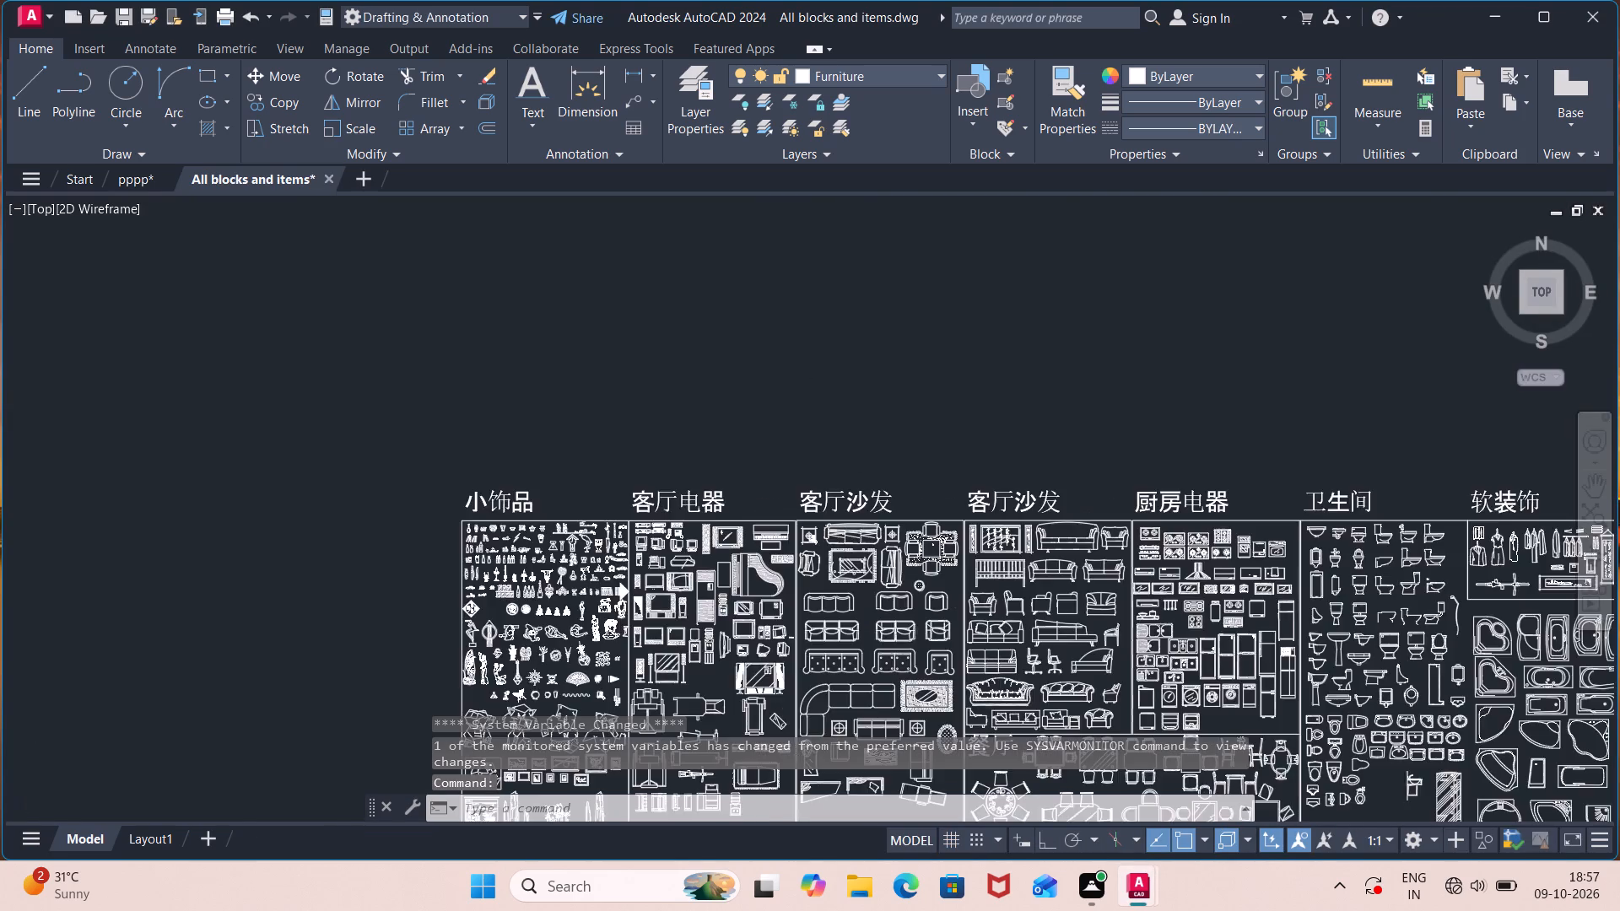
pyautogui.scroll(1, 929, 605)
pyautogui.moveTo(929, 605); pyautogui.dragTo(768, 298, button='middle')
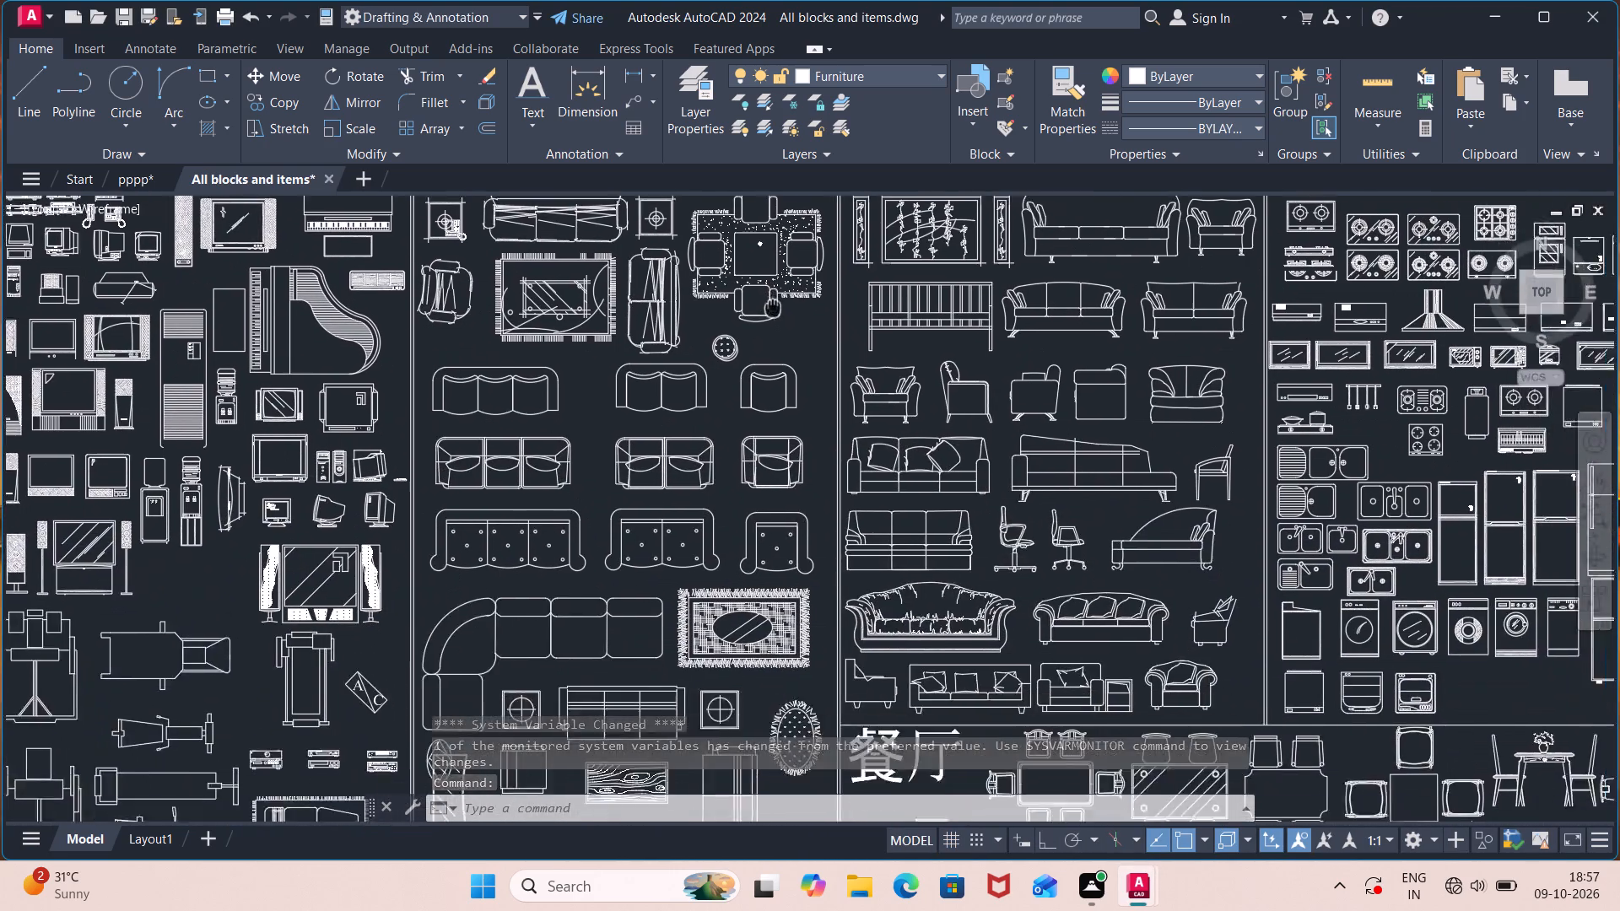
pyautogui.moveTo(768, 298); pyautogui.dragTo(683, 175, button='middle')
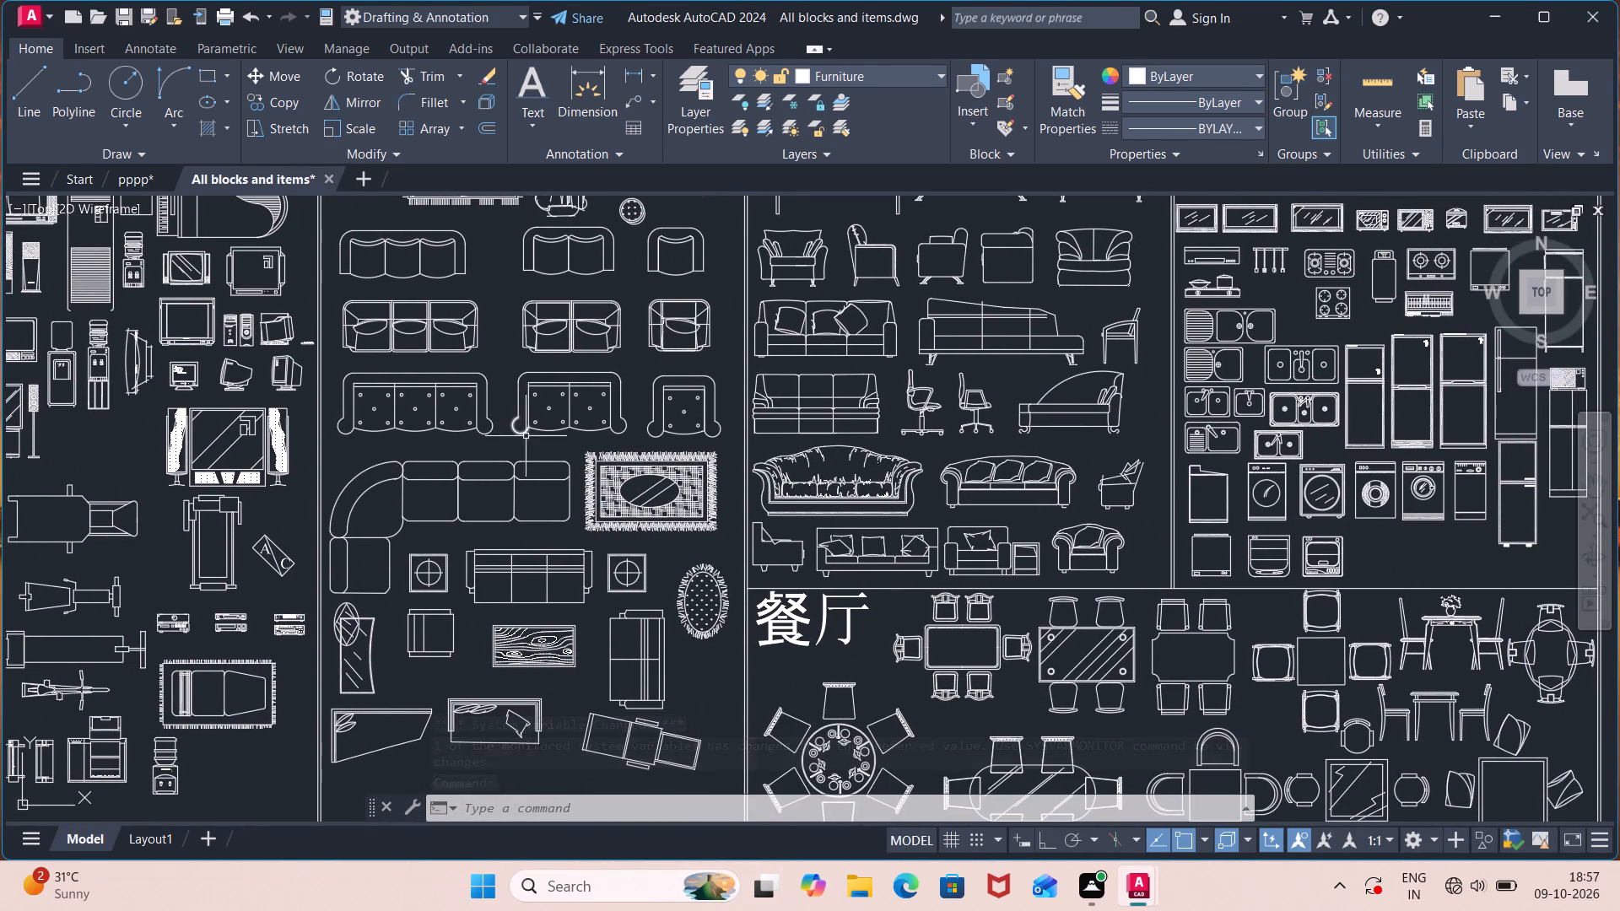
pyautogui.moveTo(570, 530); pyautogui.dragTo(597, 480, button='middle')
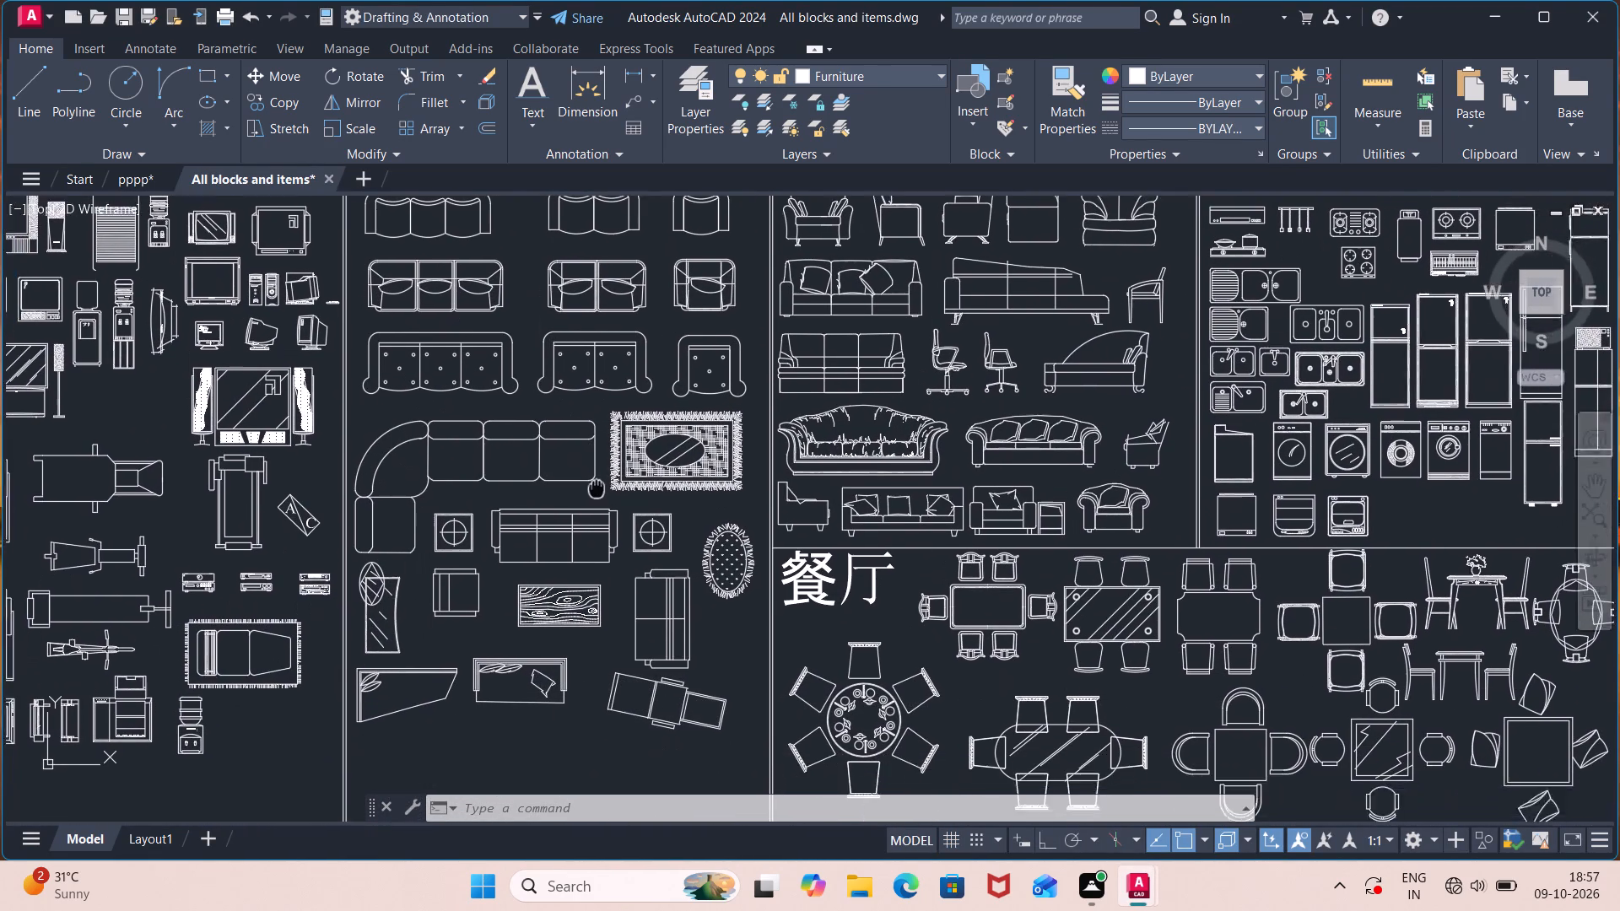
pyautogui.moveTo(597, 480); pyautogui.dragTo(600, 412, button='middle')
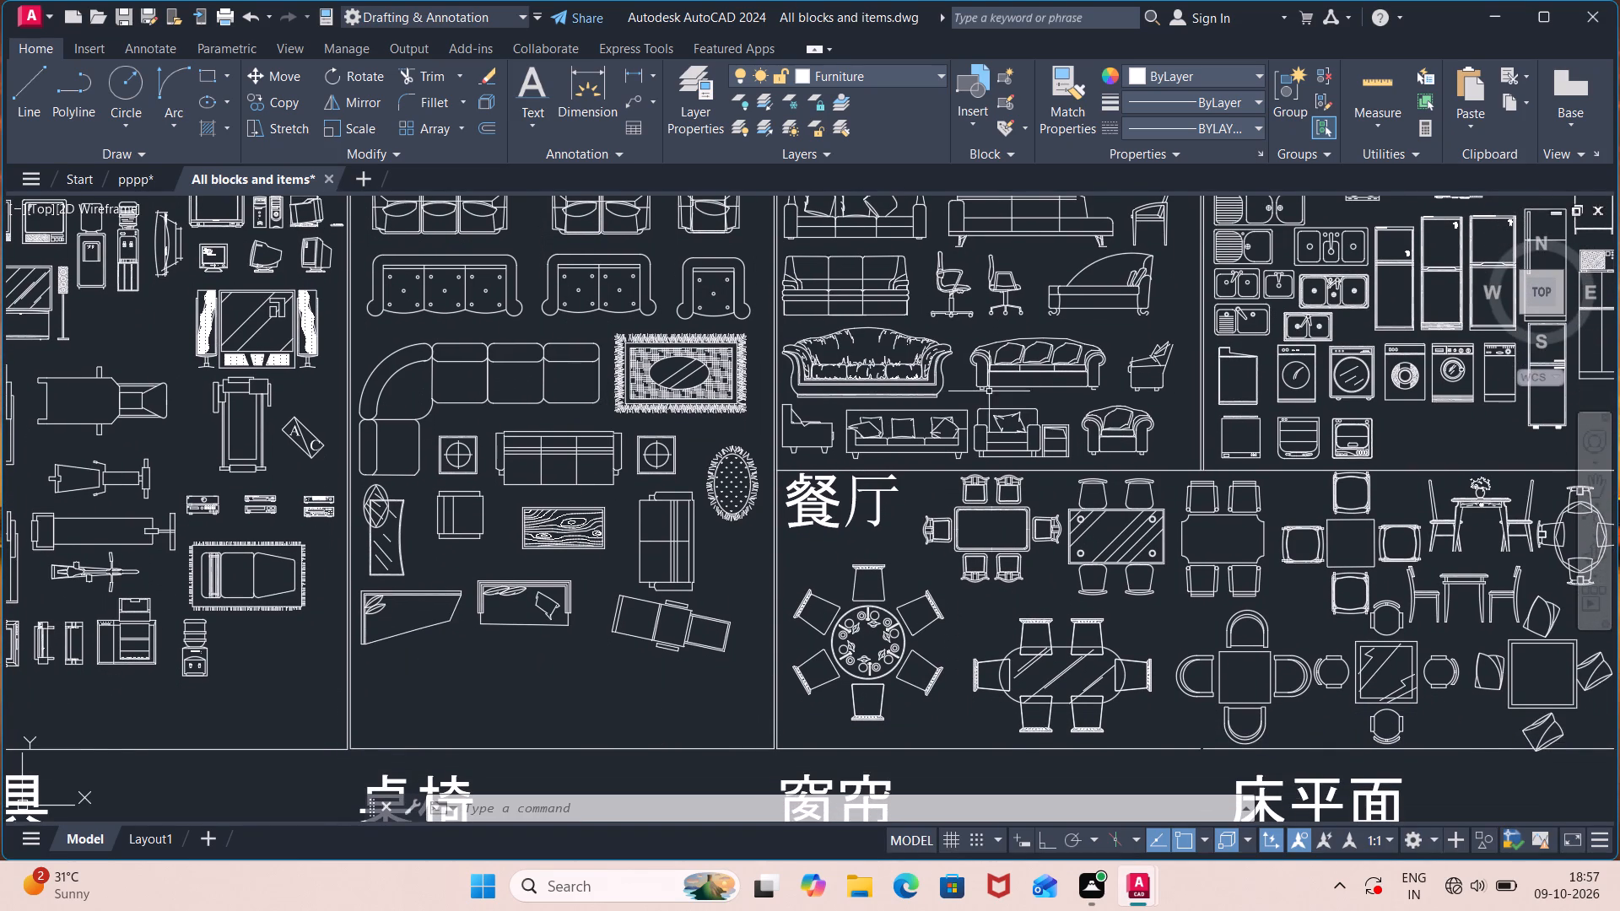
pyautogui.scroll(-1, 981, 322)
pyautogui.moveTo(980, 322); pyautogui.dragTo(953, 401, button='middle')
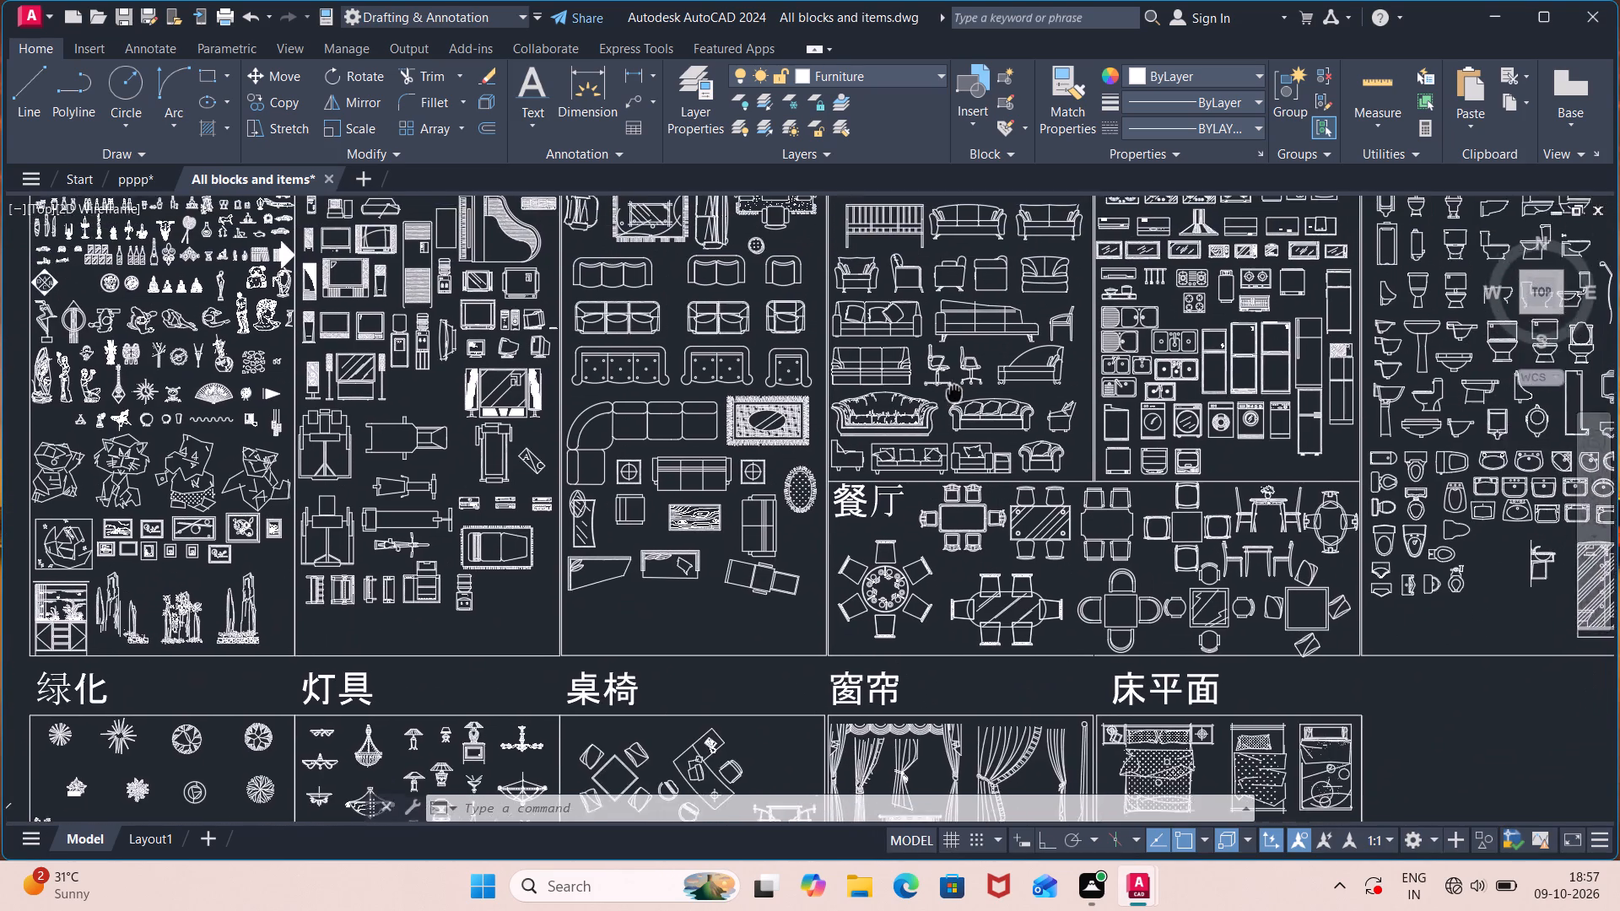
pyautogui.moveTo(953, 401); pyautogui.dragTo(794, 503, button='middle')
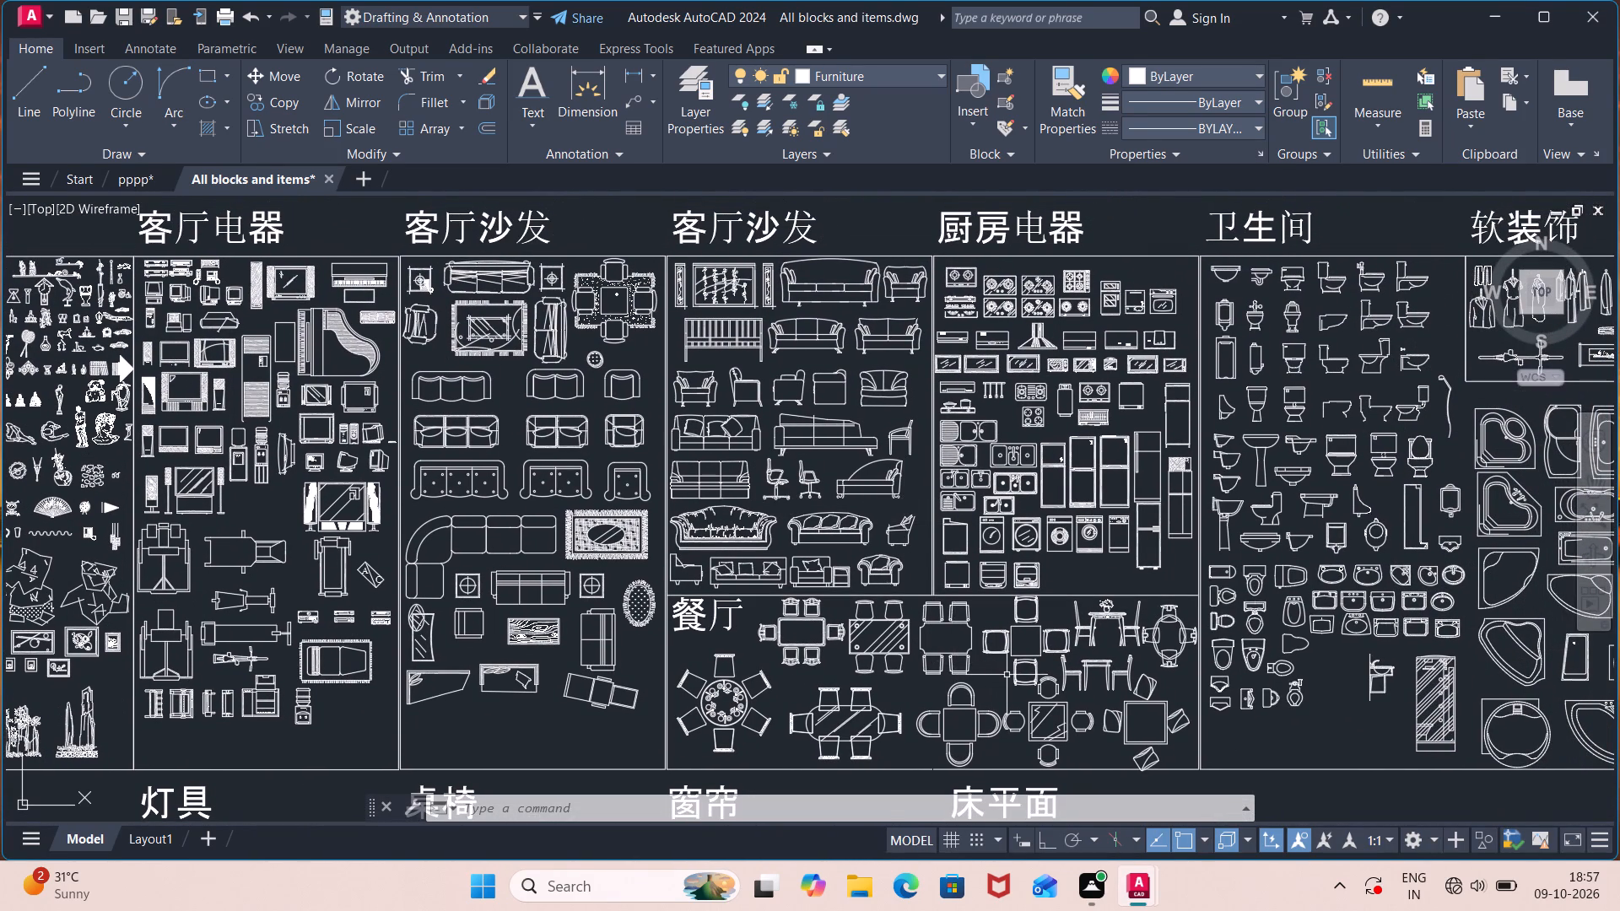
pyautogui.moveTo(1012, 675); pyautogui.dragTo(896, 561, button='middle')
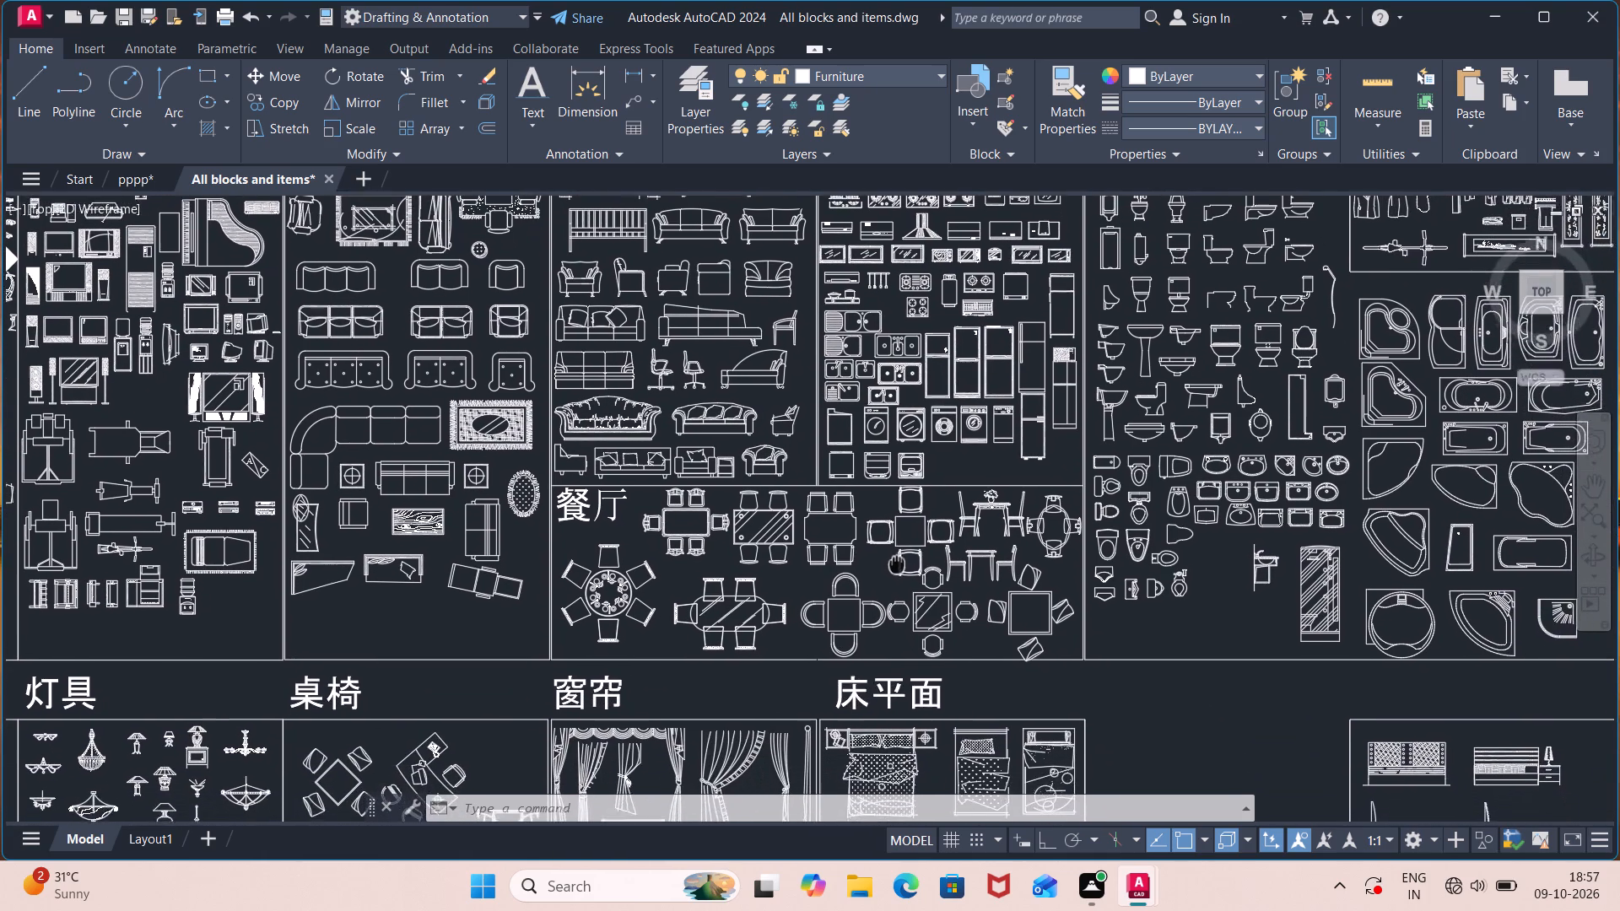
pyautogui.moveTo(896, 561); pyautogui.dragTo(895, 548, button='middle')
# Copy the rectangular six-chair dining set beside the 餐厅 heading to the clipboard, including all its chair backs.
pyautogui.scroll(2, 767, 522)
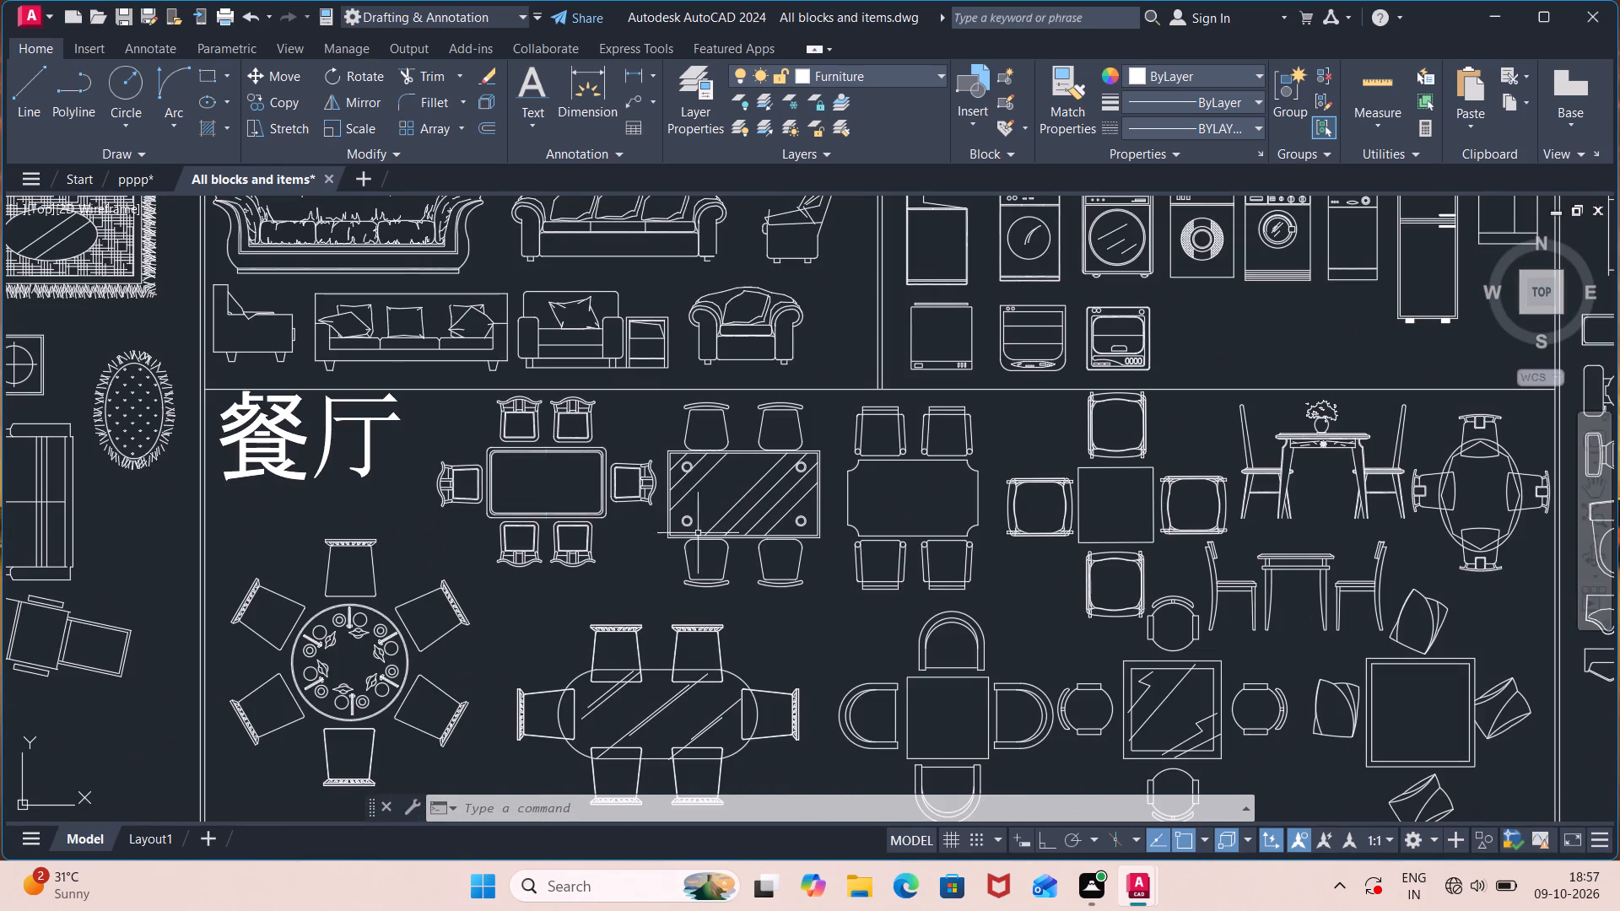
pyautogui.moveTo(615, 566); pyautogui.dragTo(776, 526, button='middle')
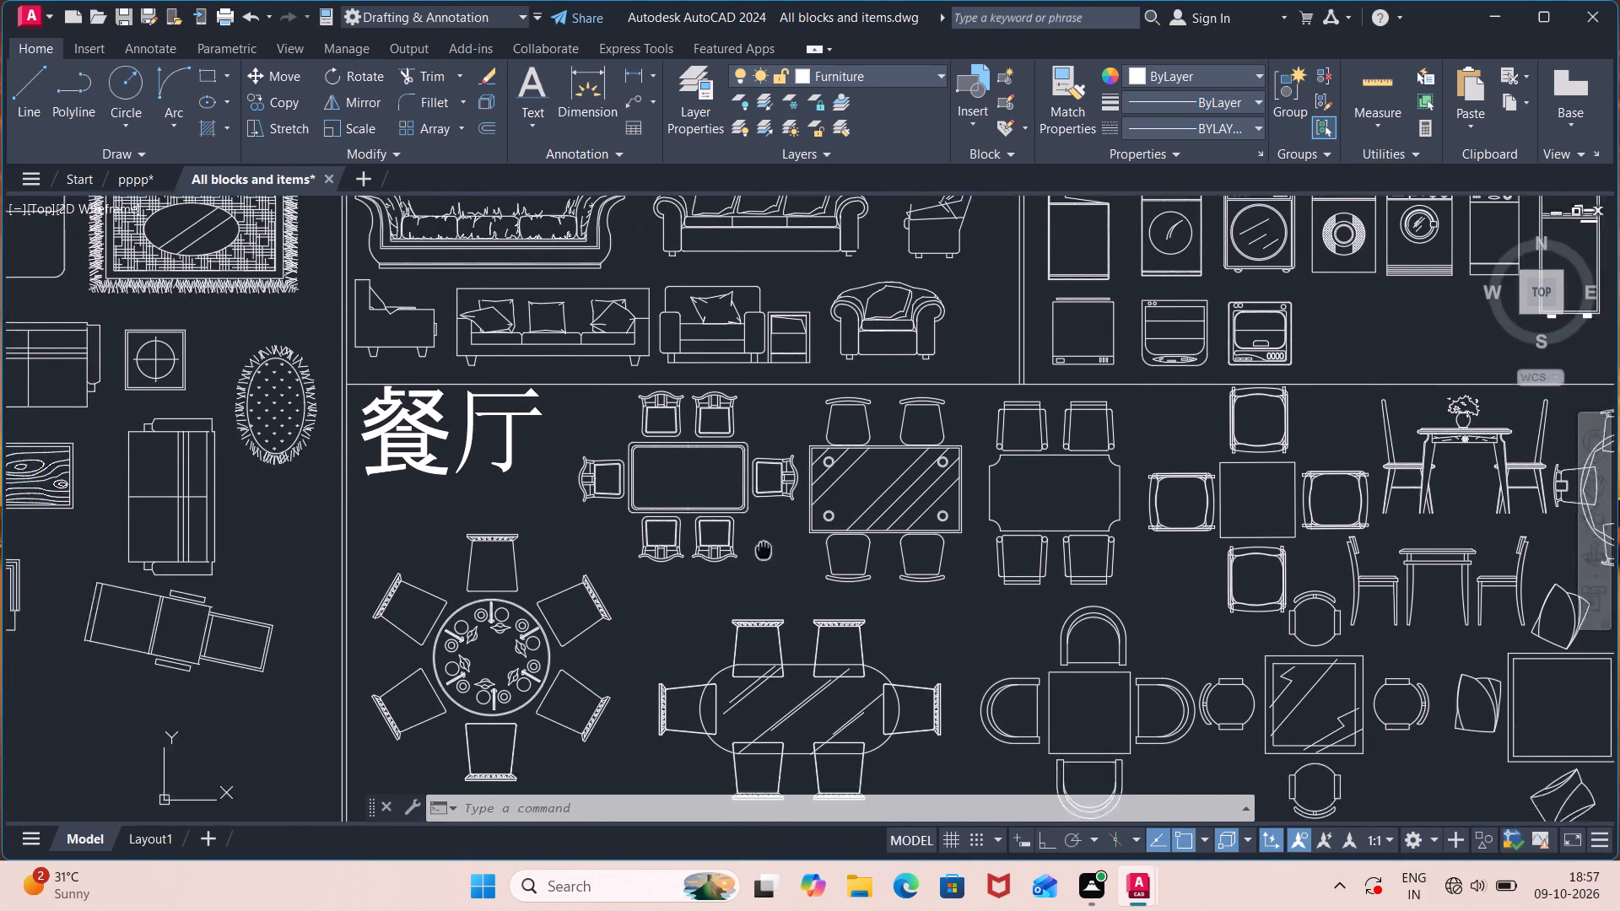
pyautogui.moveTo(776, 526); pyautogui.dragTo(804, 459, button='middle')
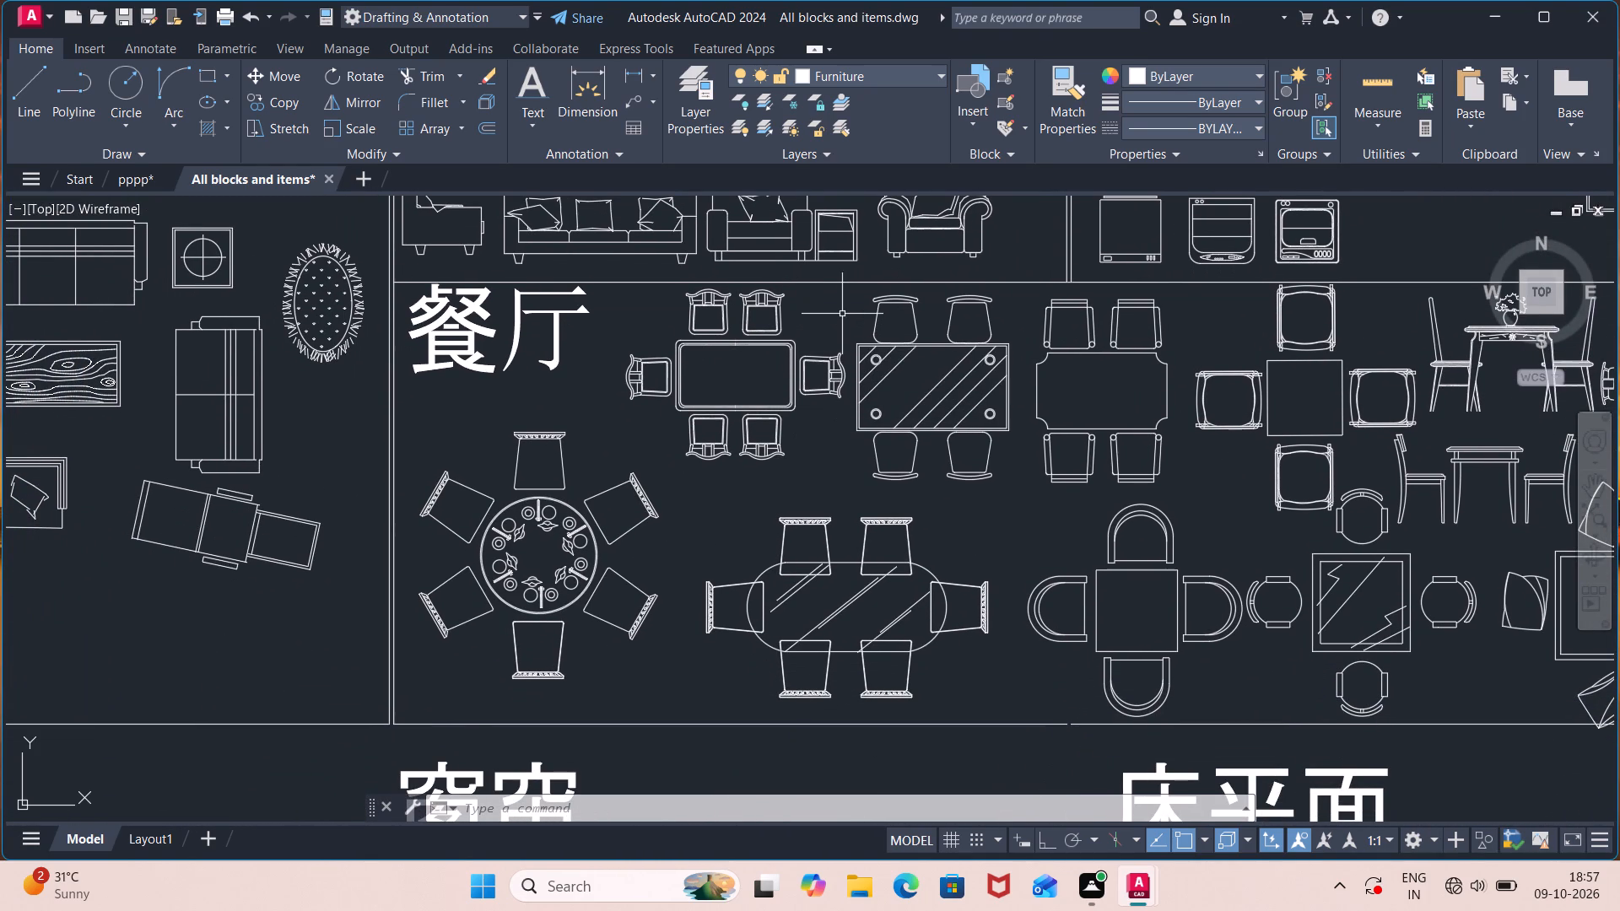
pyautogui.click(847, 297)
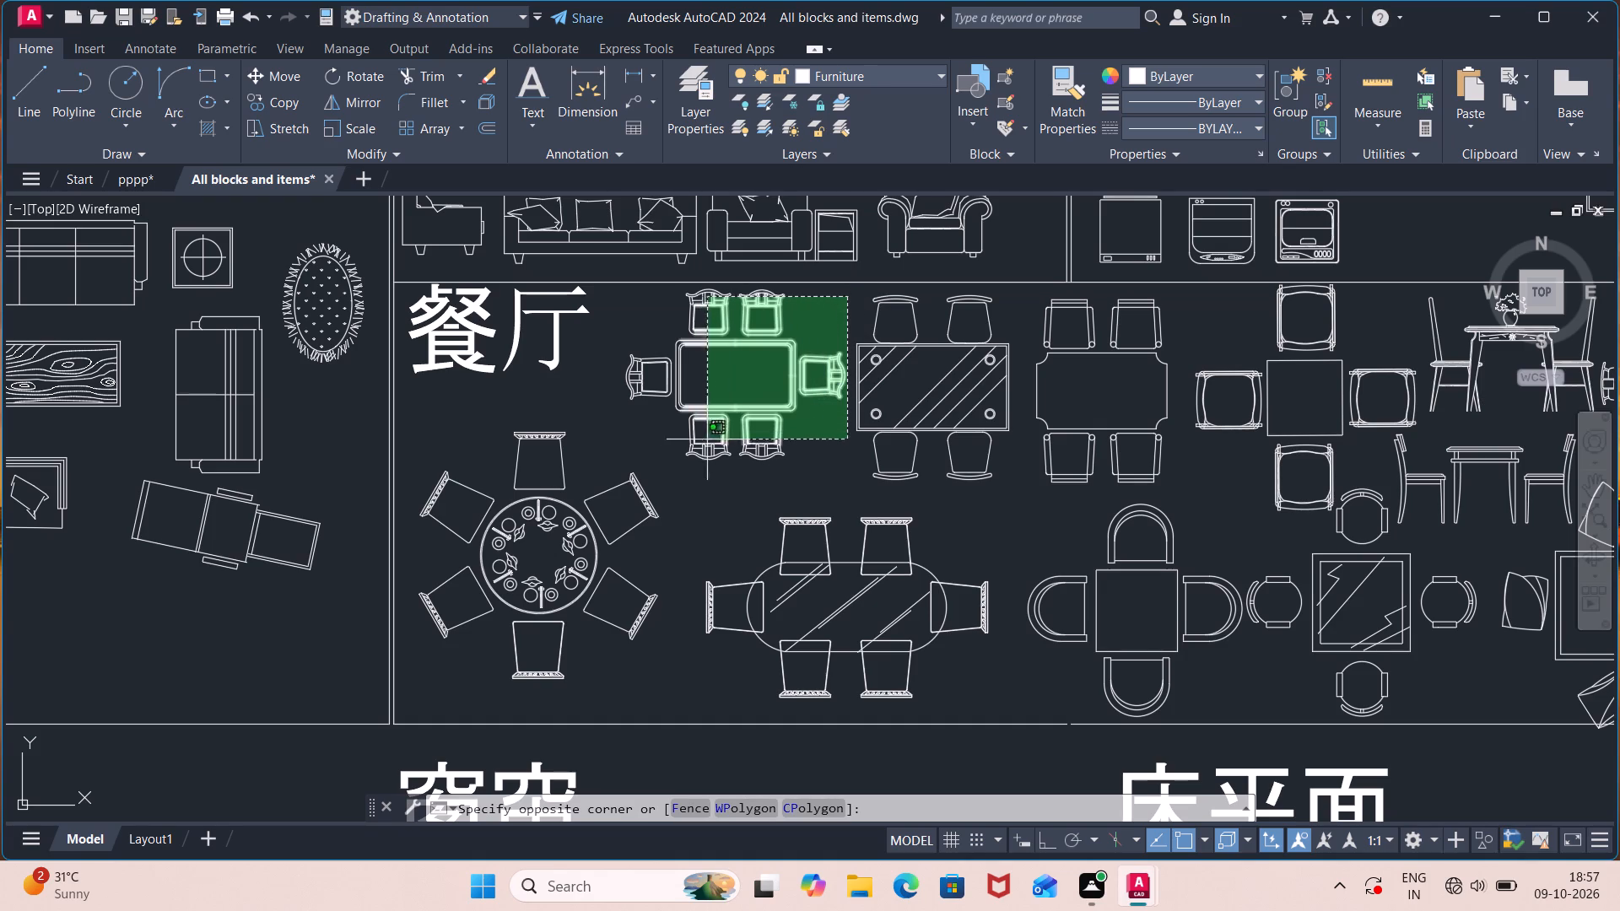
pyautogui.click(618, 455)
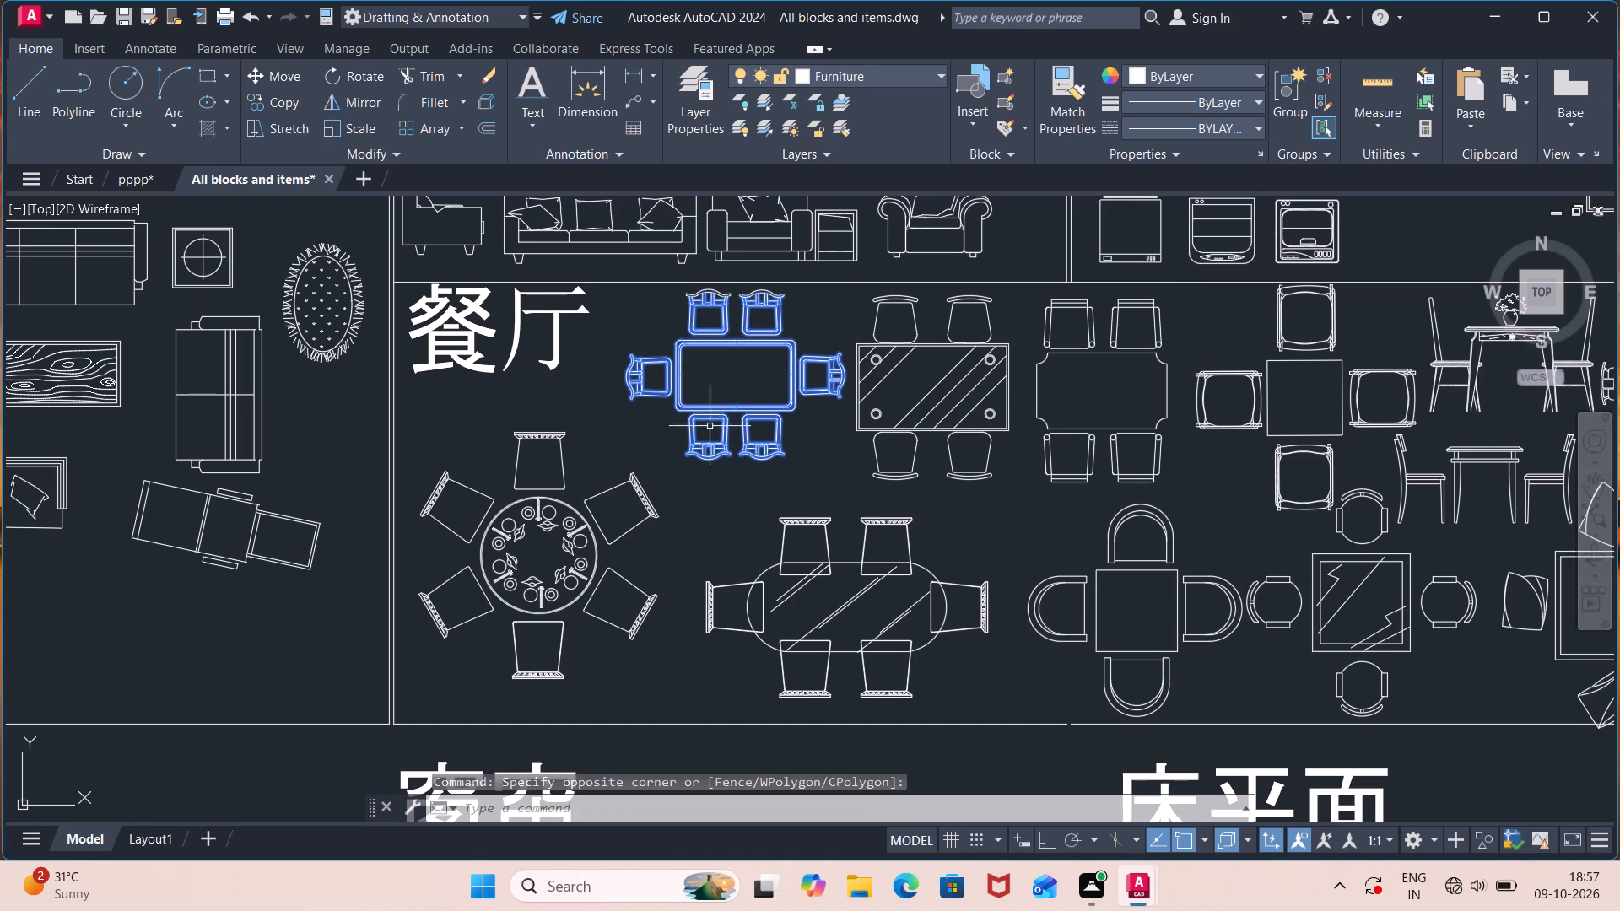
pyautogui.scroll(3, 733, 477)
pyautogui.moveTo(734, 477); pyautogui.dragTo(784, 910, button='middle')
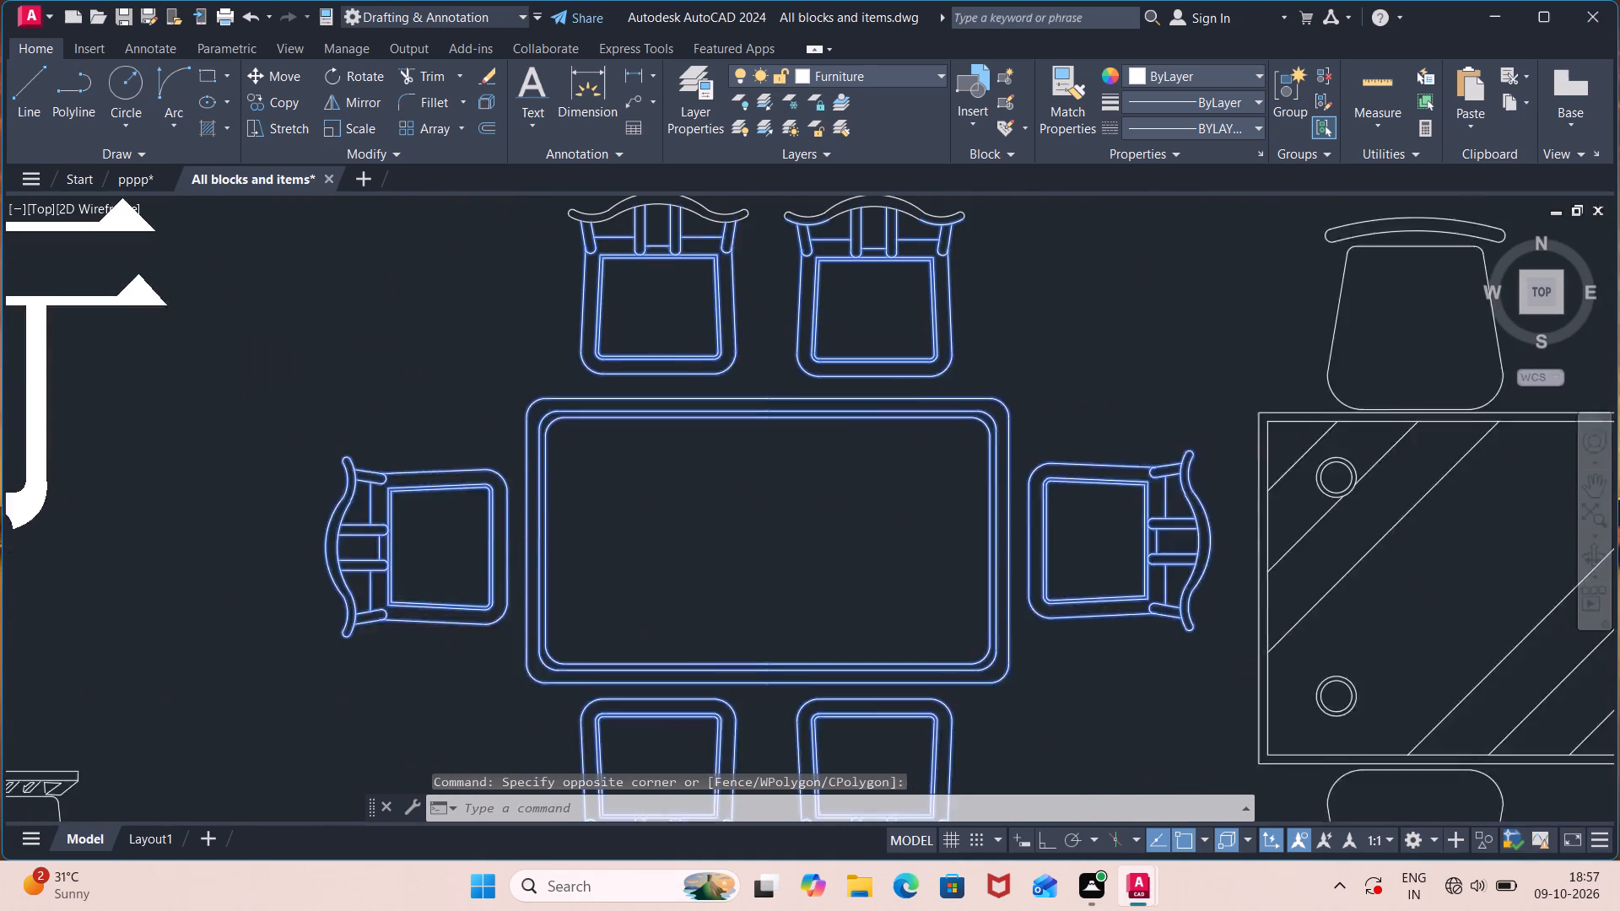
pyautogui.moveTo(784, 910); pyautogui.dragTo(787, 910, button='middle')
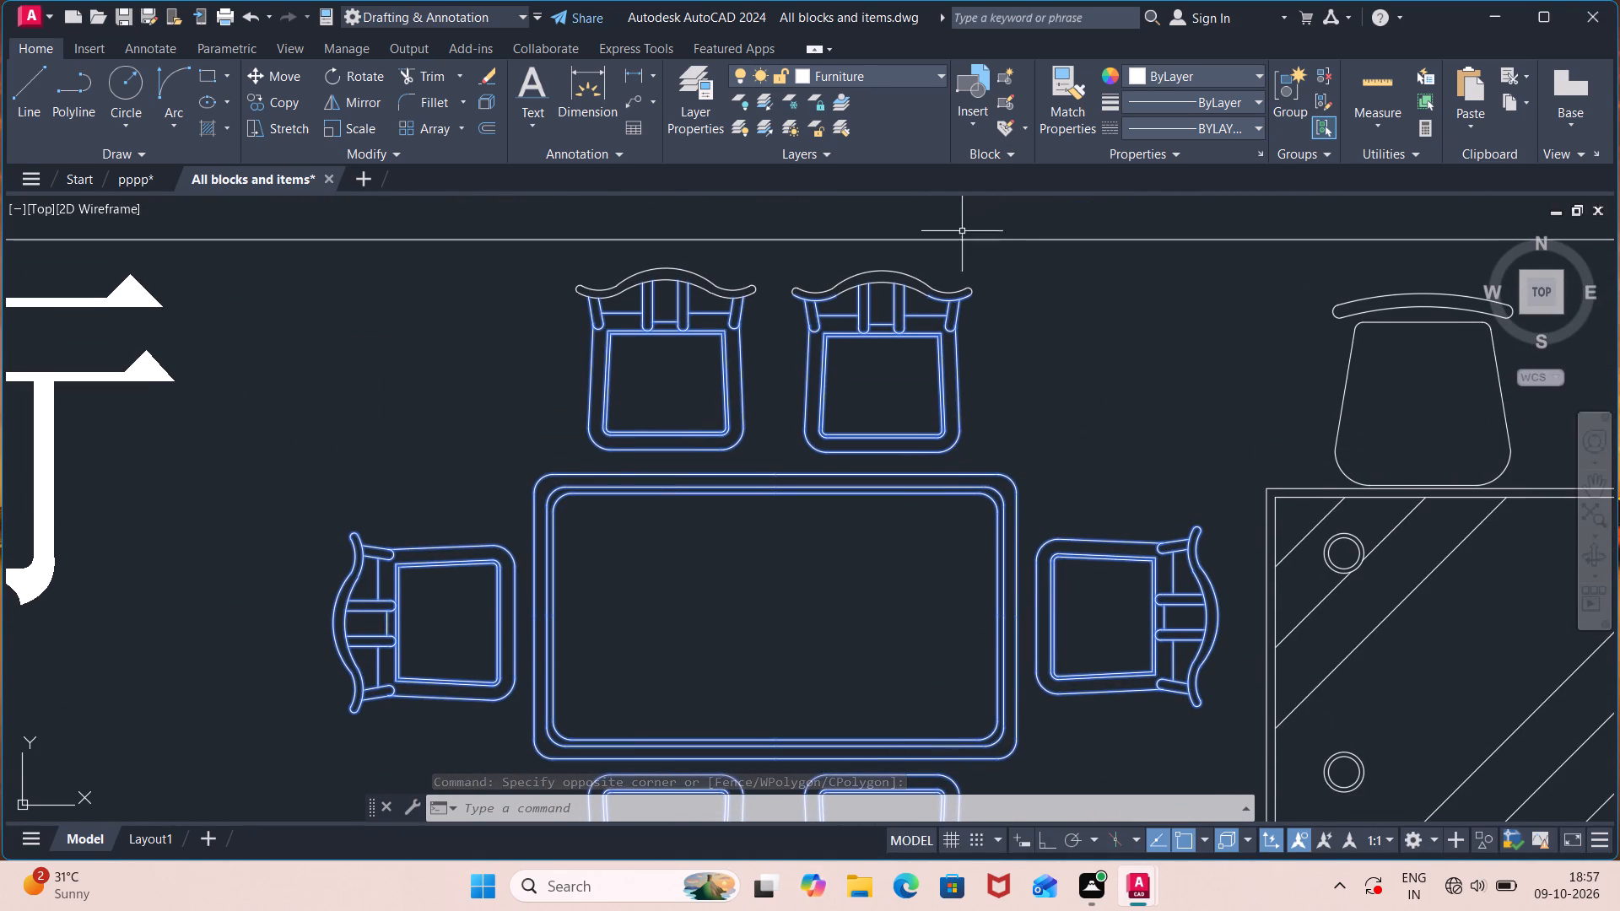
pyautogui.click(981, 262)
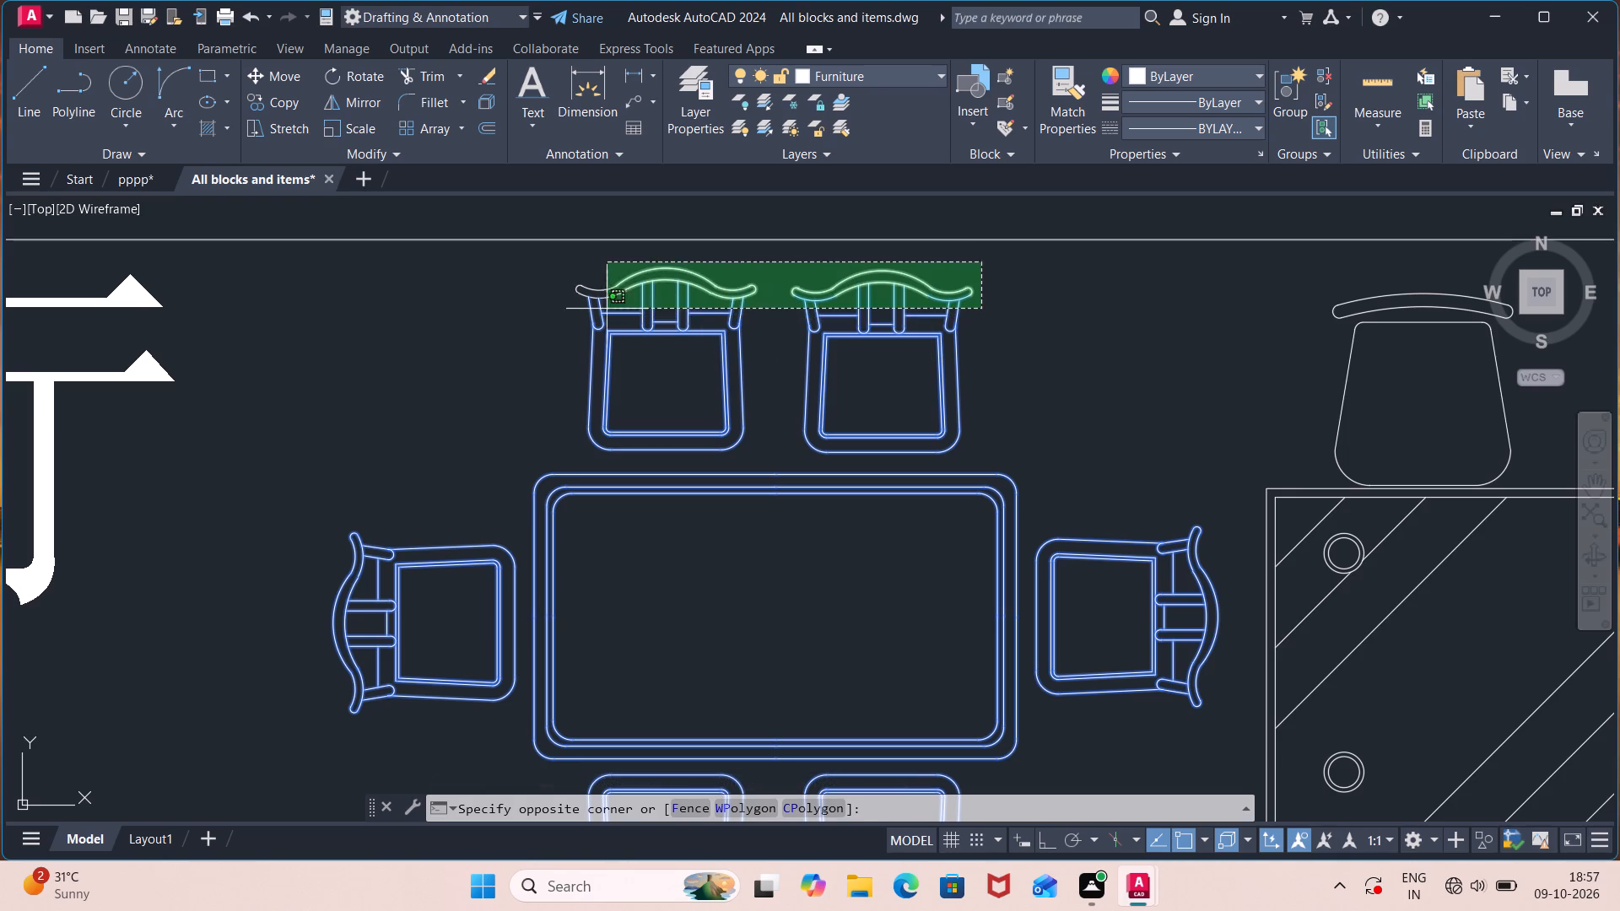
pyautogui.click(538, 327)
pyautogui.scroll(-2, 786, 428)
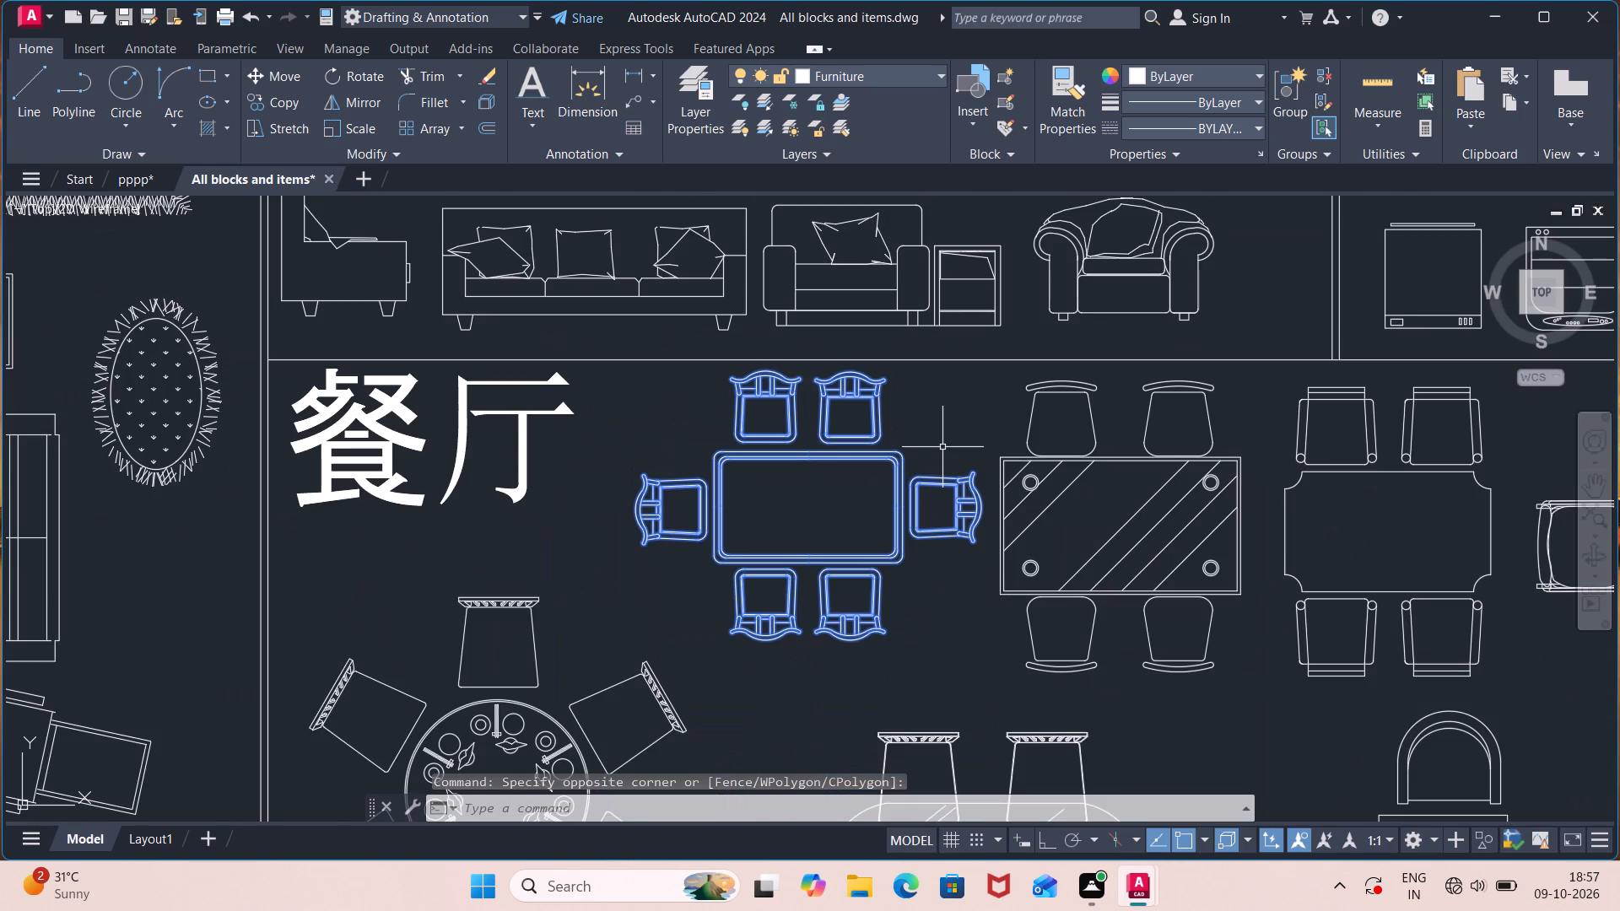
pyautogui.hotkey('ctrl', 'c')
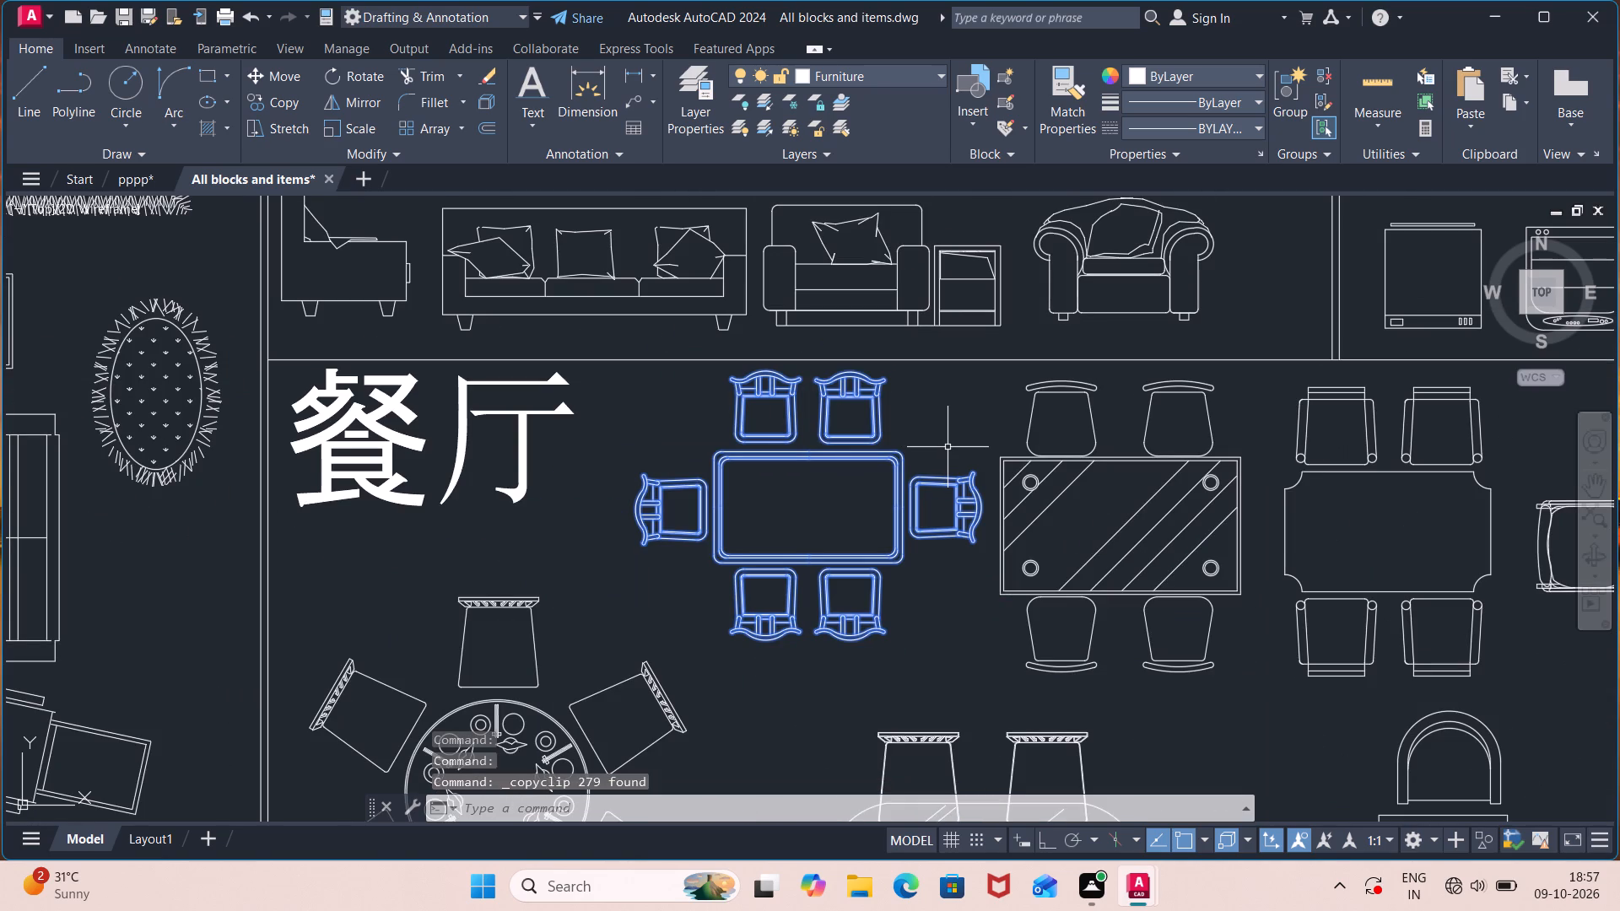
# Paste the dining set into the pppp drawing, in the empty space outside the exterior wall beside the DINNING room.
pyautogui.click(133, 171)
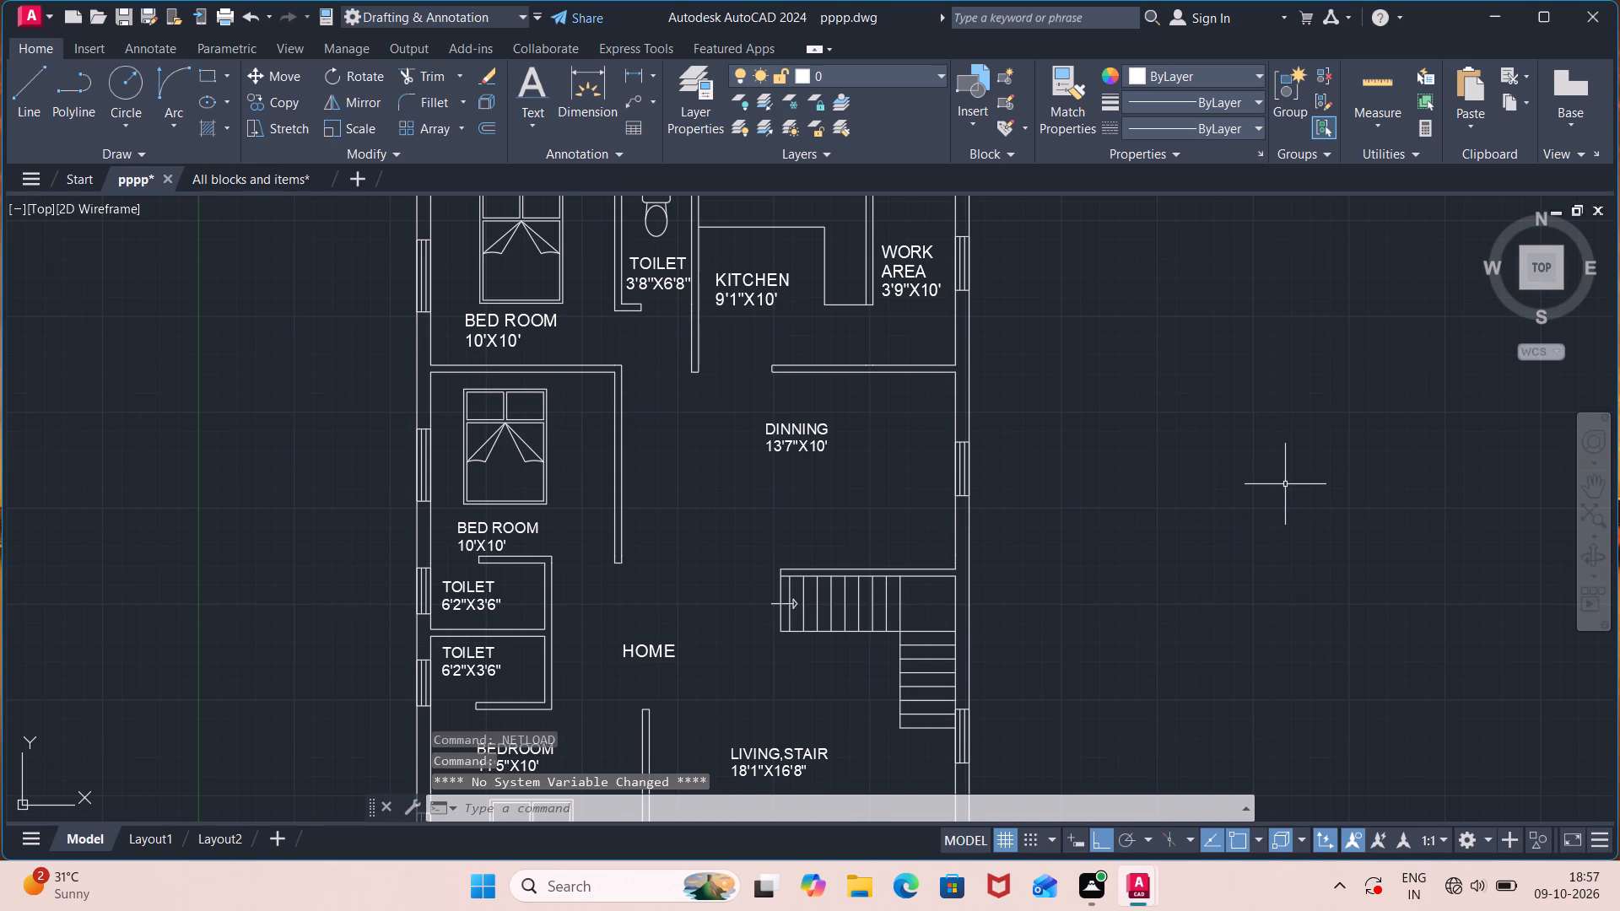
pyautogui.click(1285, 483)
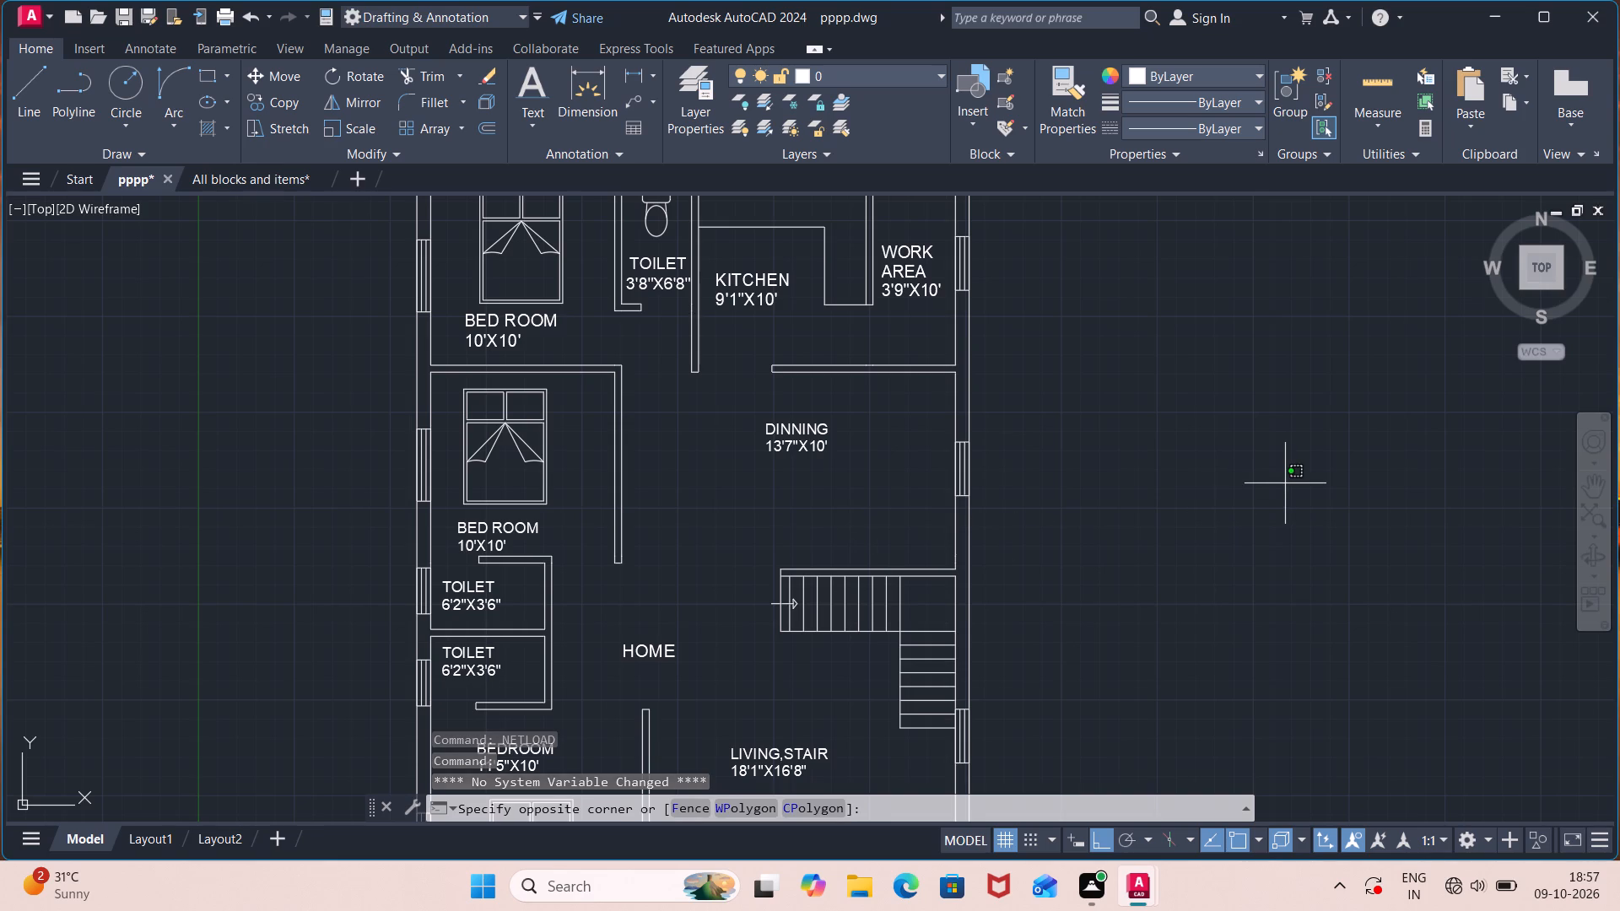
pyautogui.hotkey('ctrl', 'v')
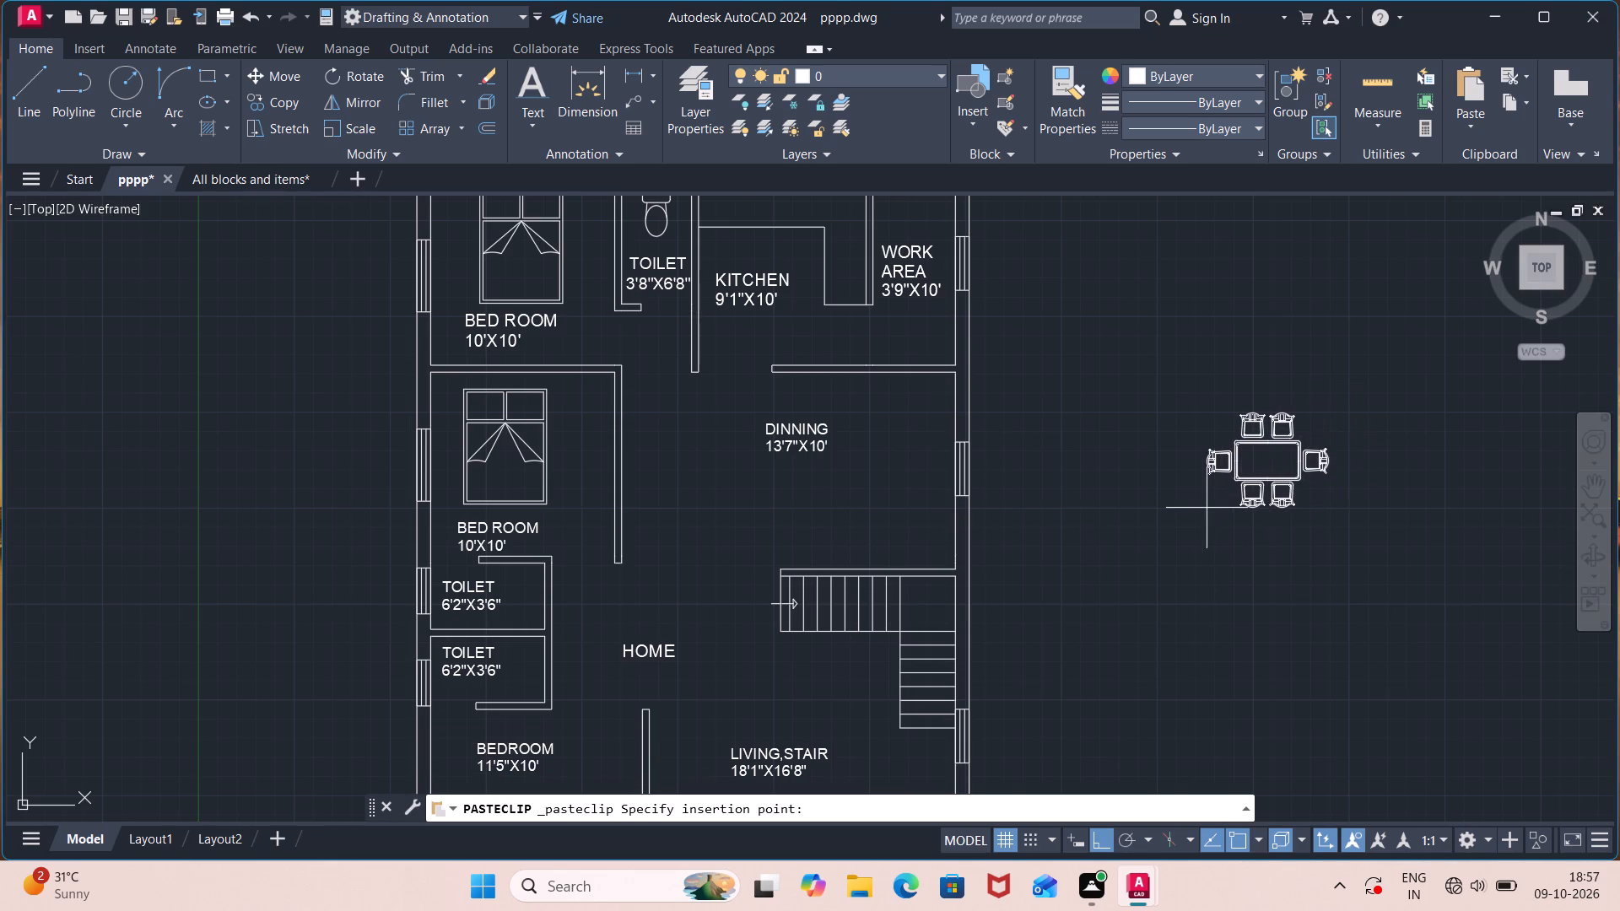
pyautogui.click(1207, 508)
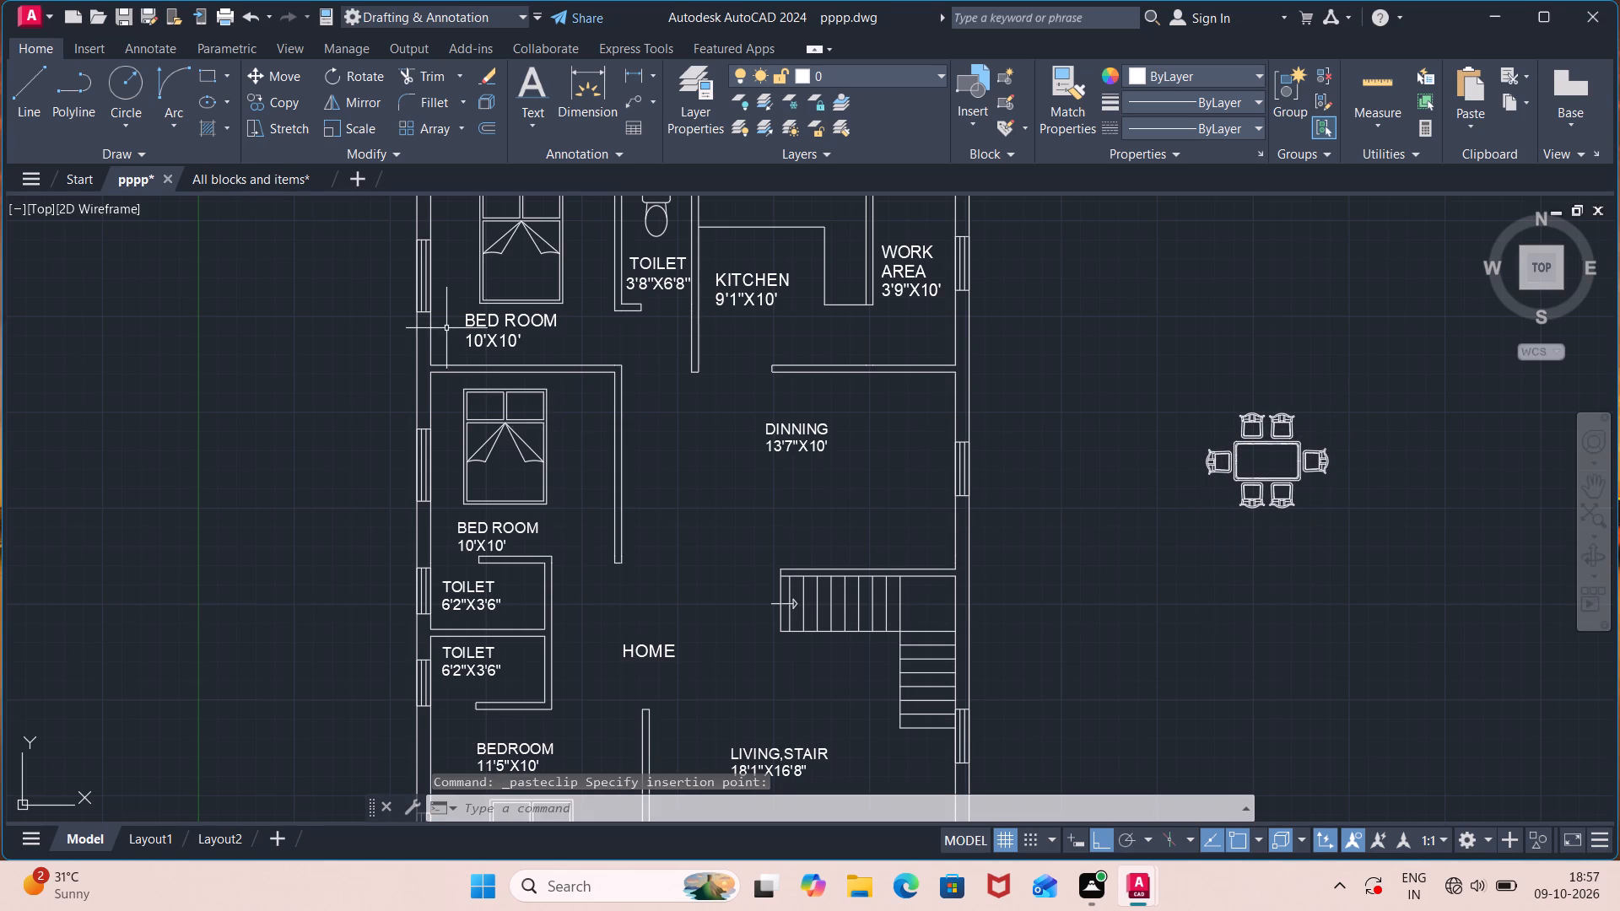
# Copy the L-shaped corner sofa from the All blocks and items drawing to the clipboard, including all parts of its short end seat.
pyautogui.click(235, 189)
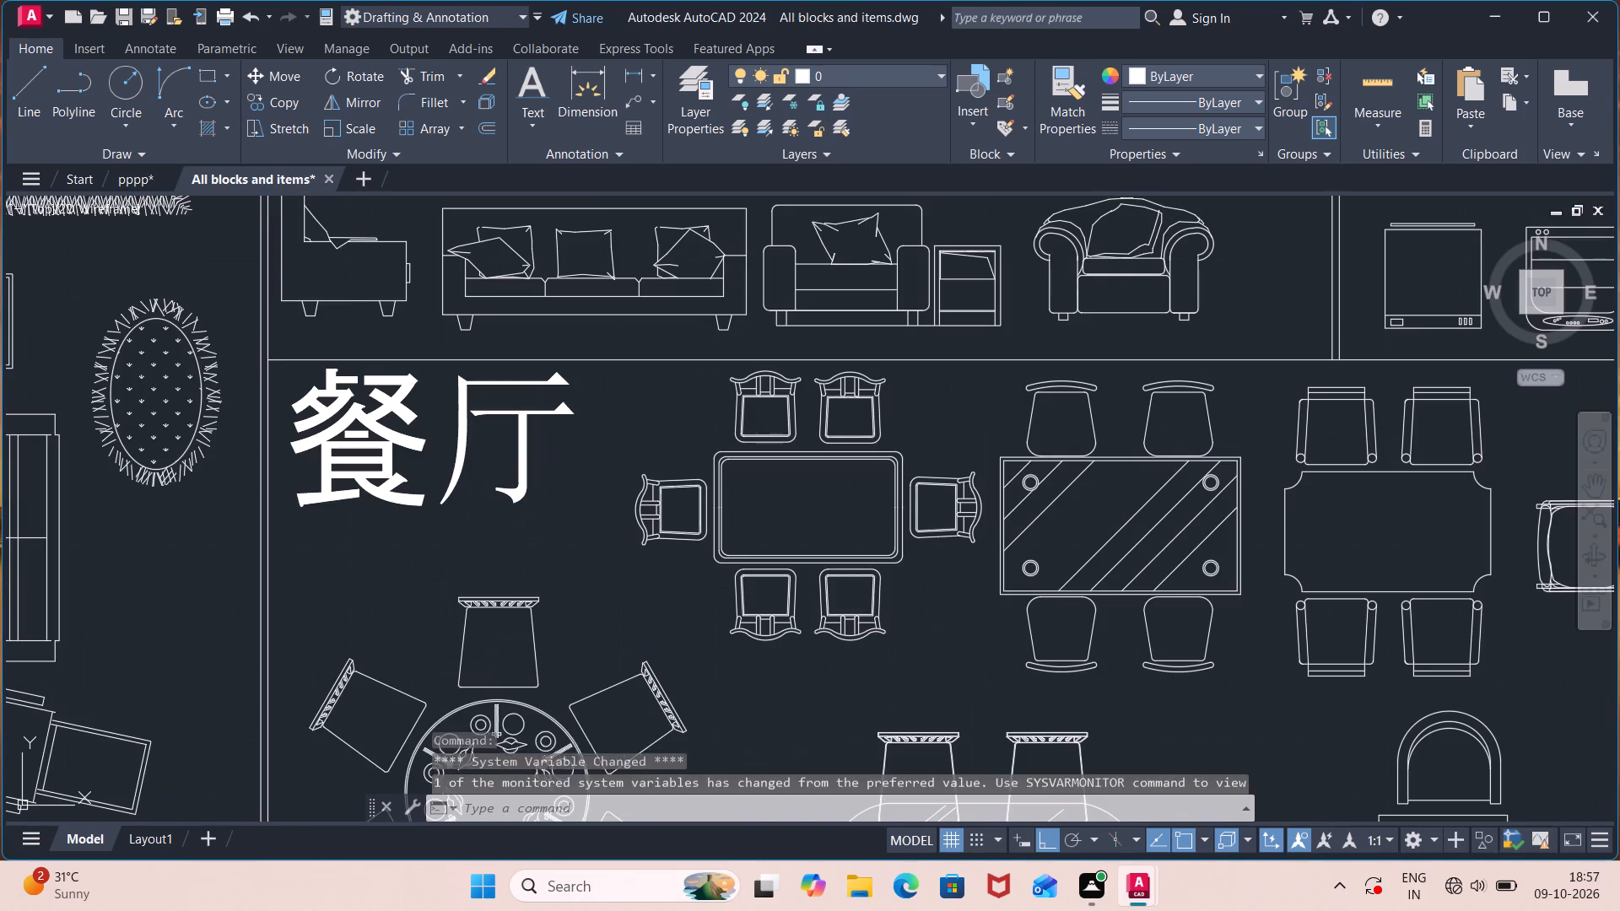
pyautogui.scroll(-3, 1195, 714)
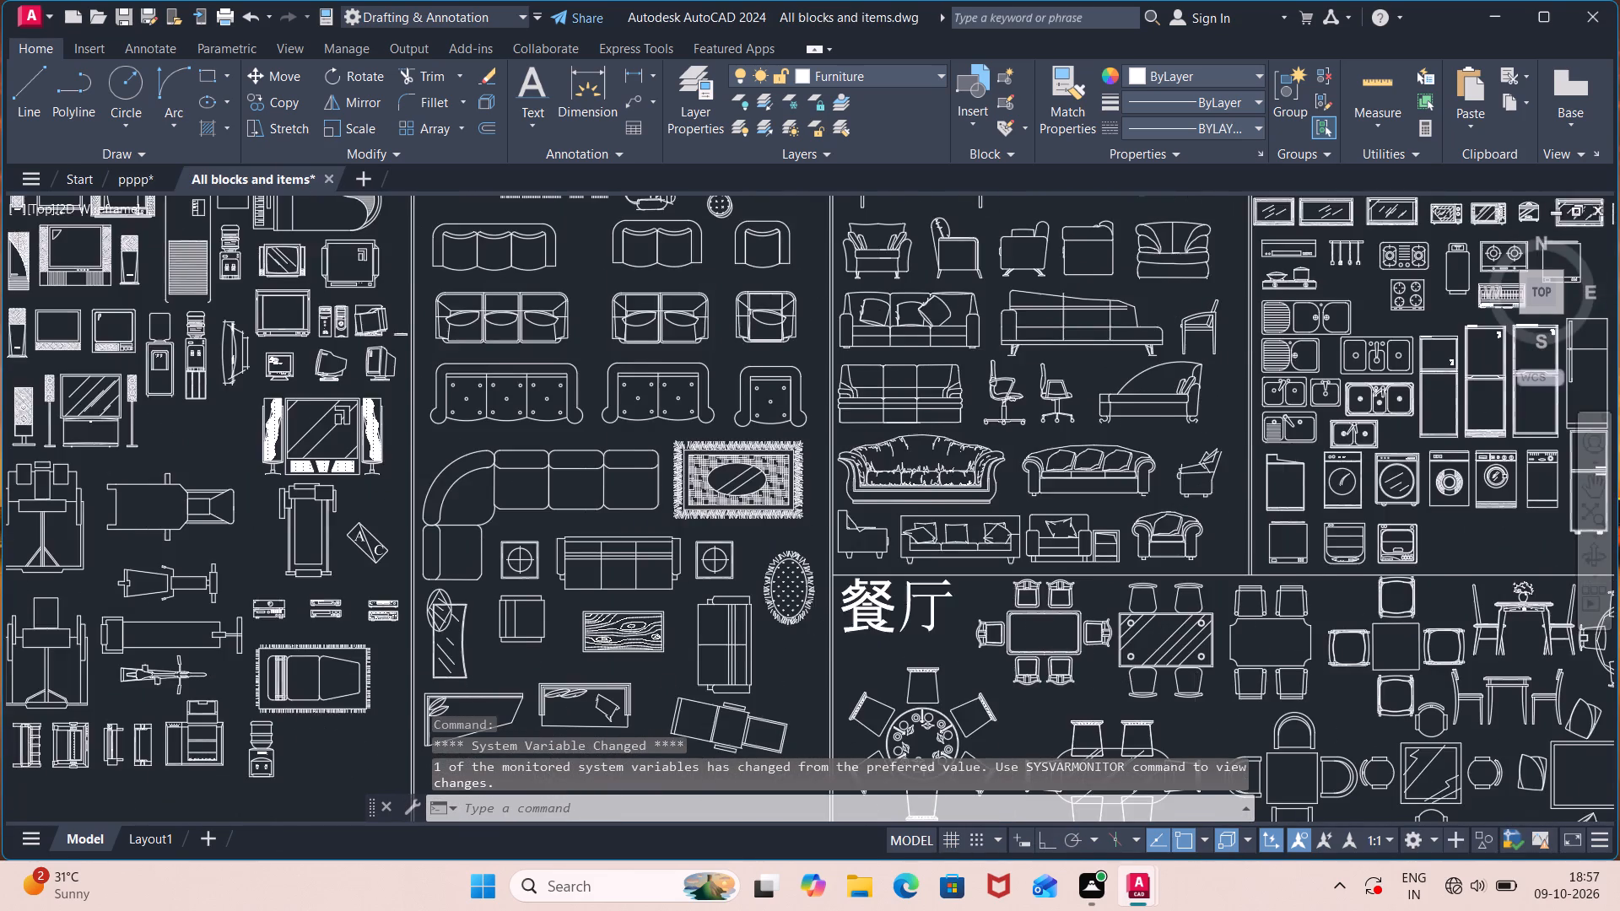
pyautogui.moveTo(1196, 714); pyautogui.dragTo(1477, 490, button='middle')
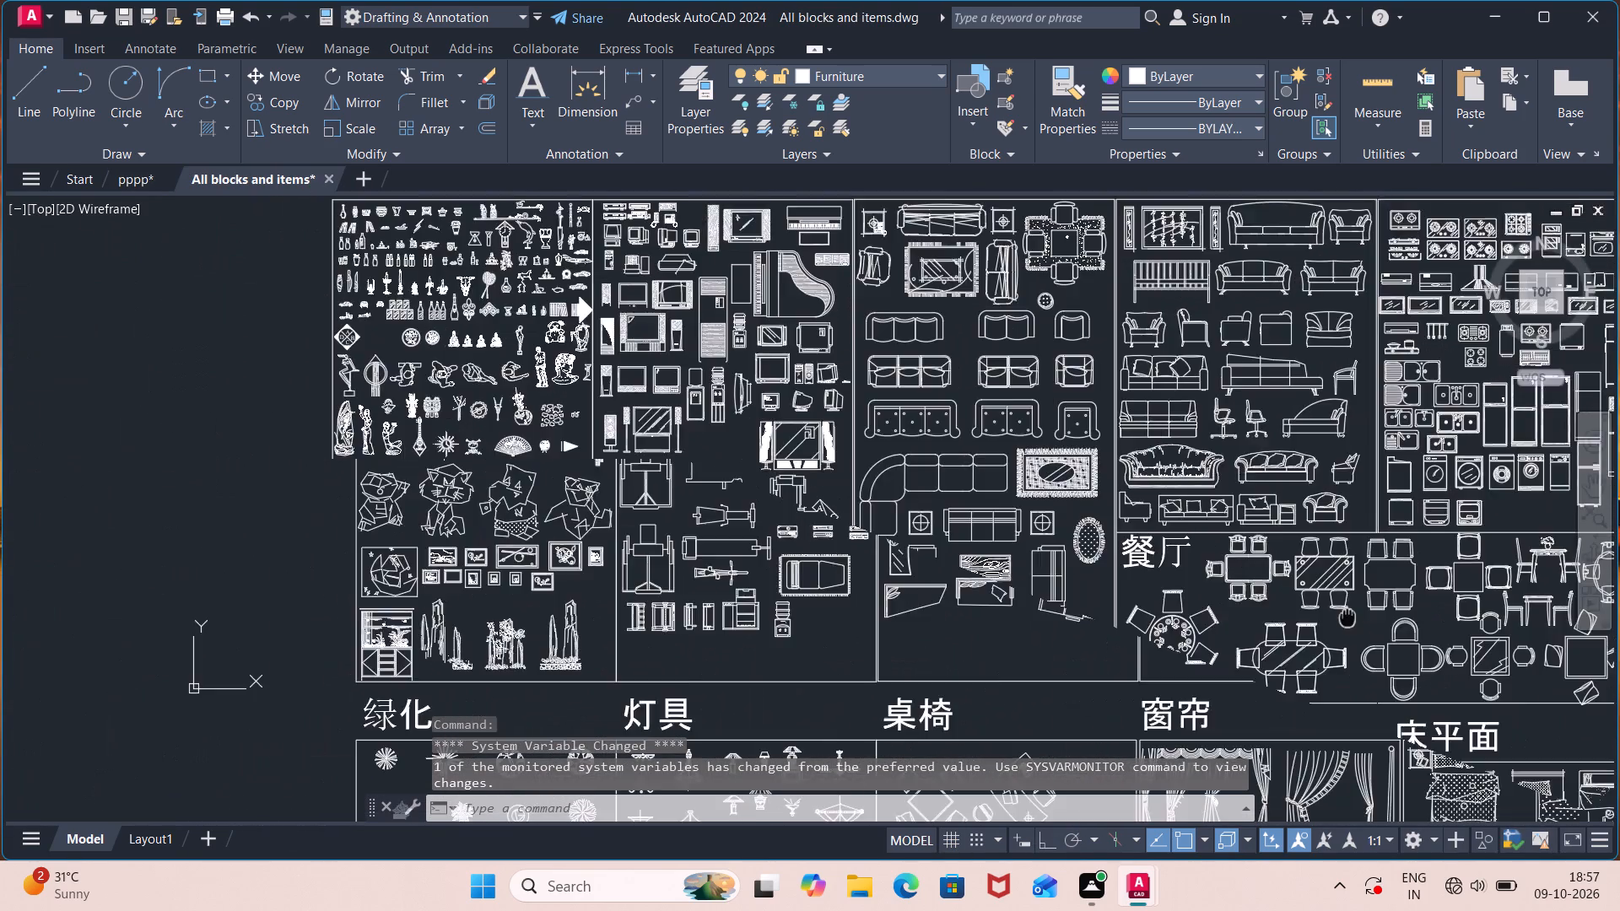
pyautogui.moveTo(1477, 490); pyautogui.dragTo(1487, 445, button='middle')
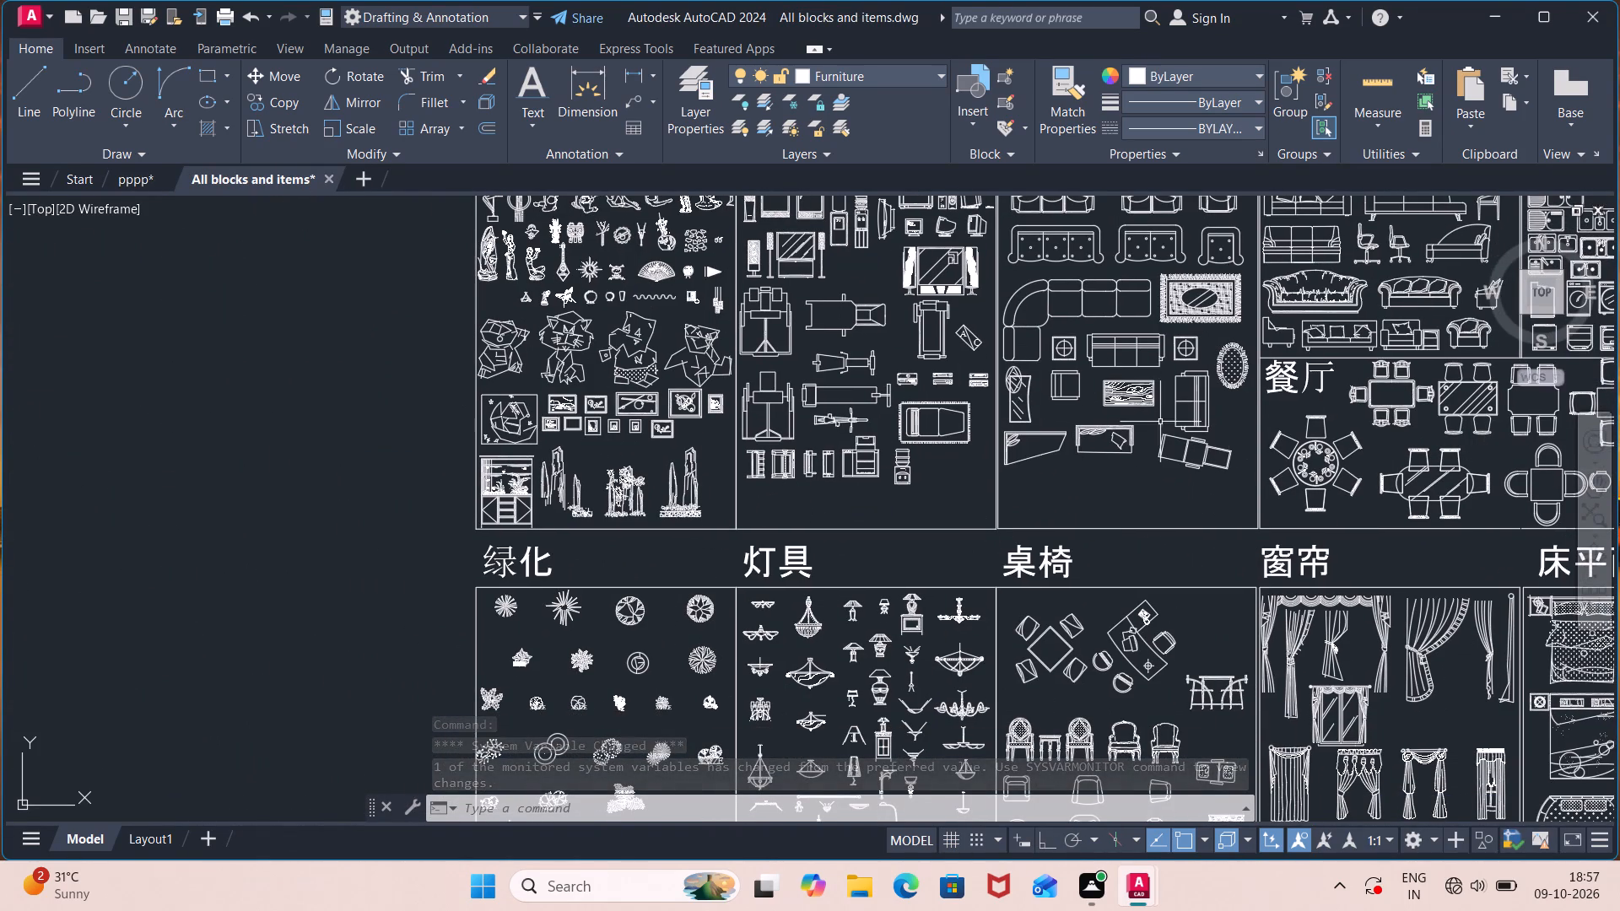
pyautogui.moveTo(1101, 410); pyautogui.dragTo(1126, 669, button='middle')
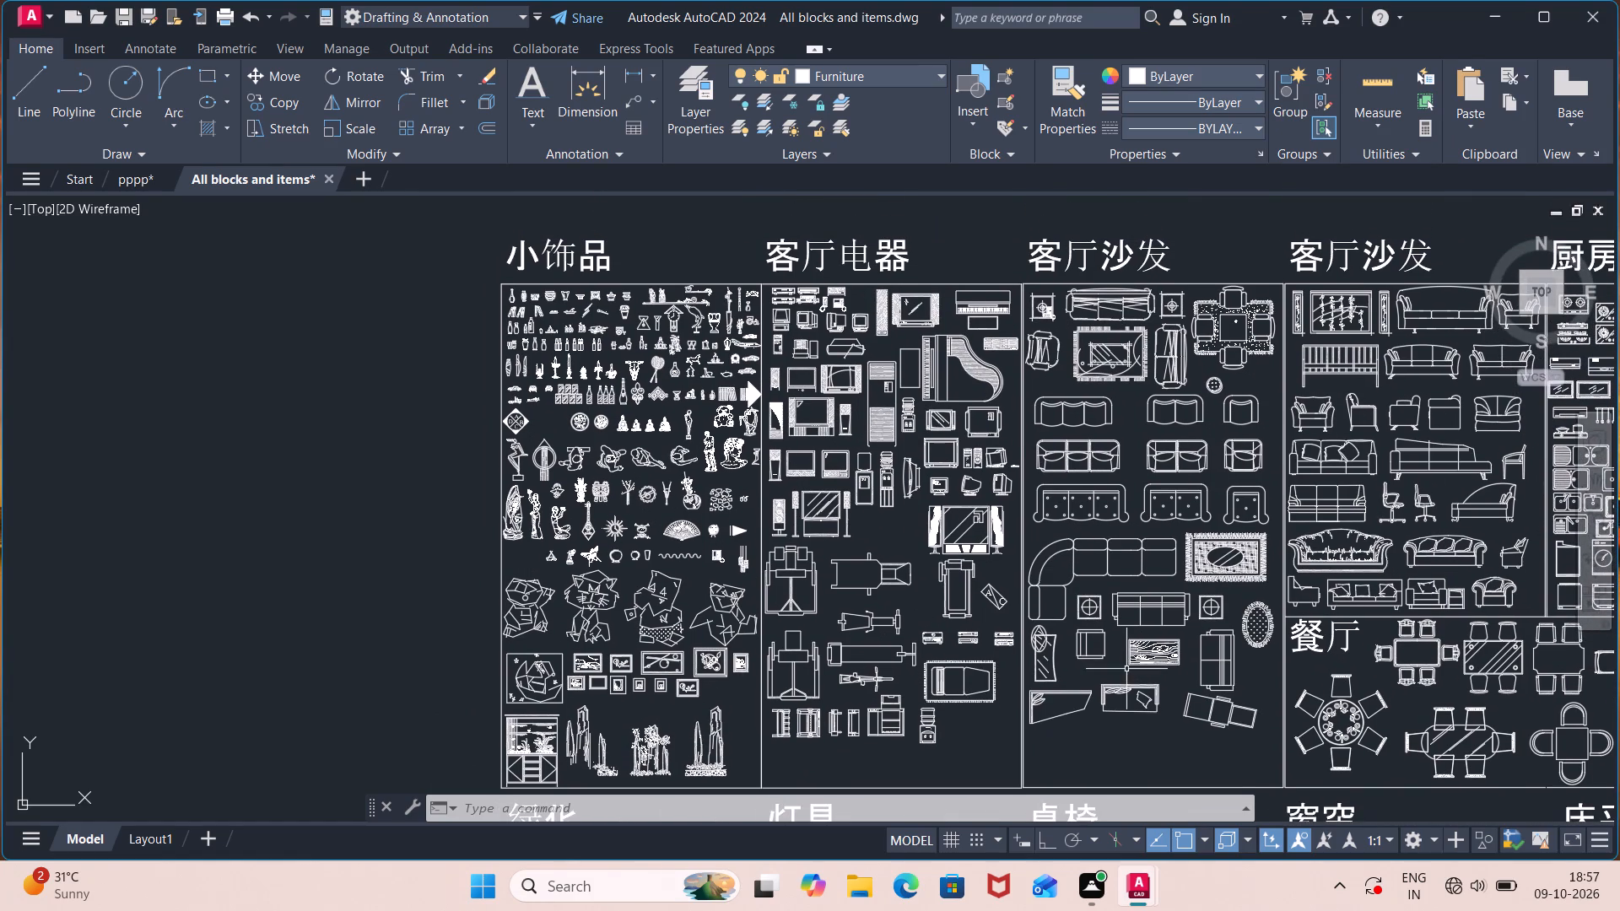
pyautogui.scroll(1, 1117, 561)
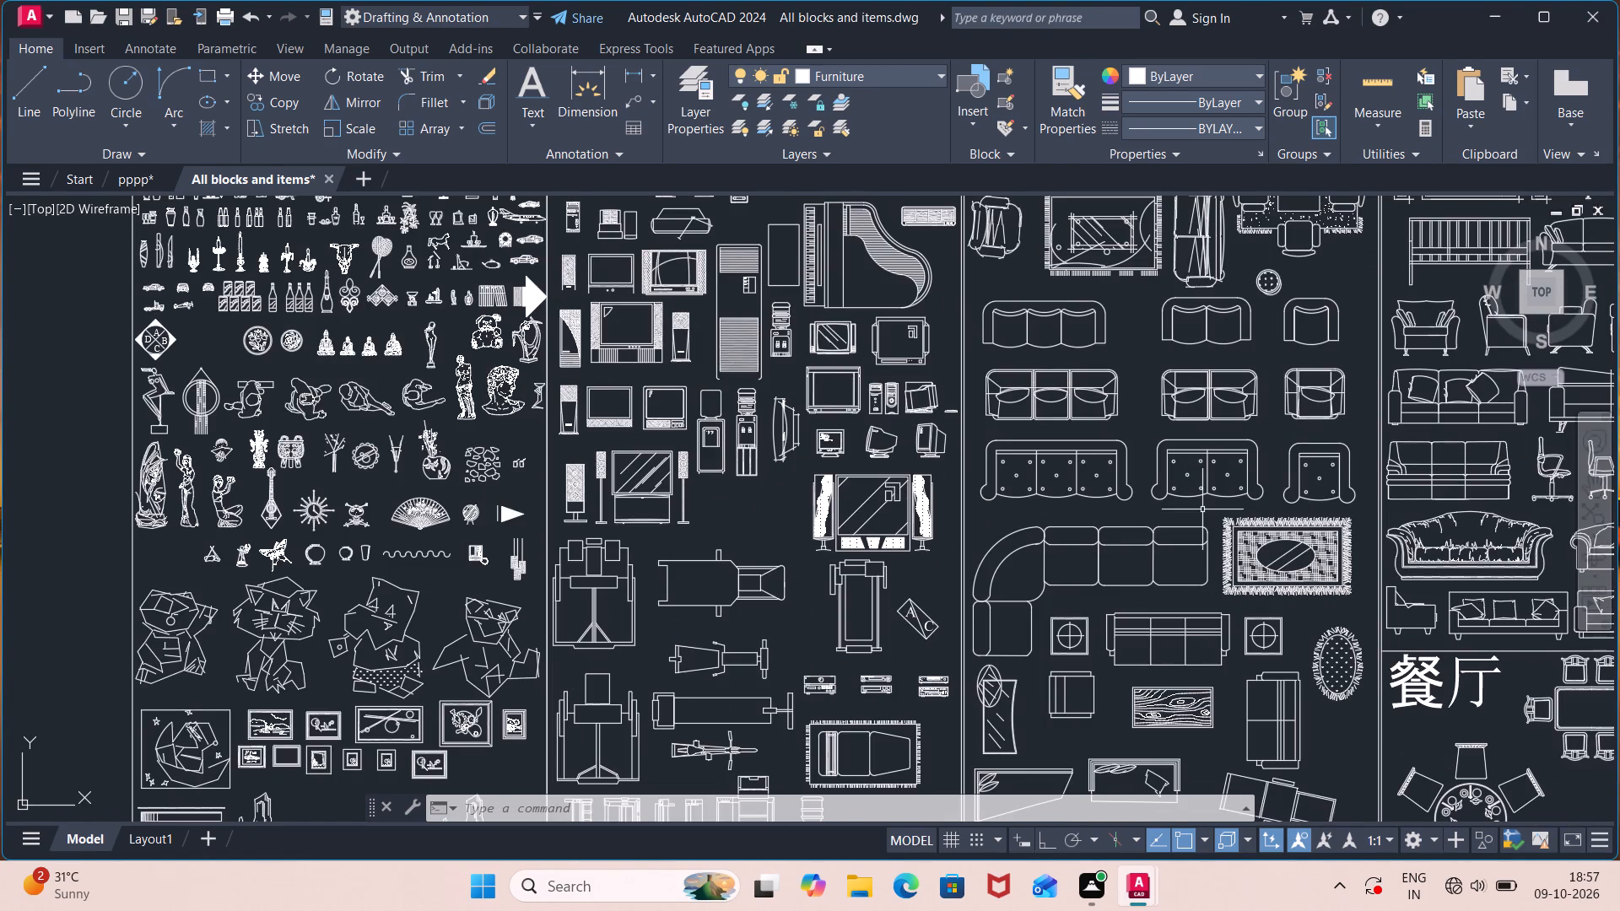
pyautogui.click(1212, 517)
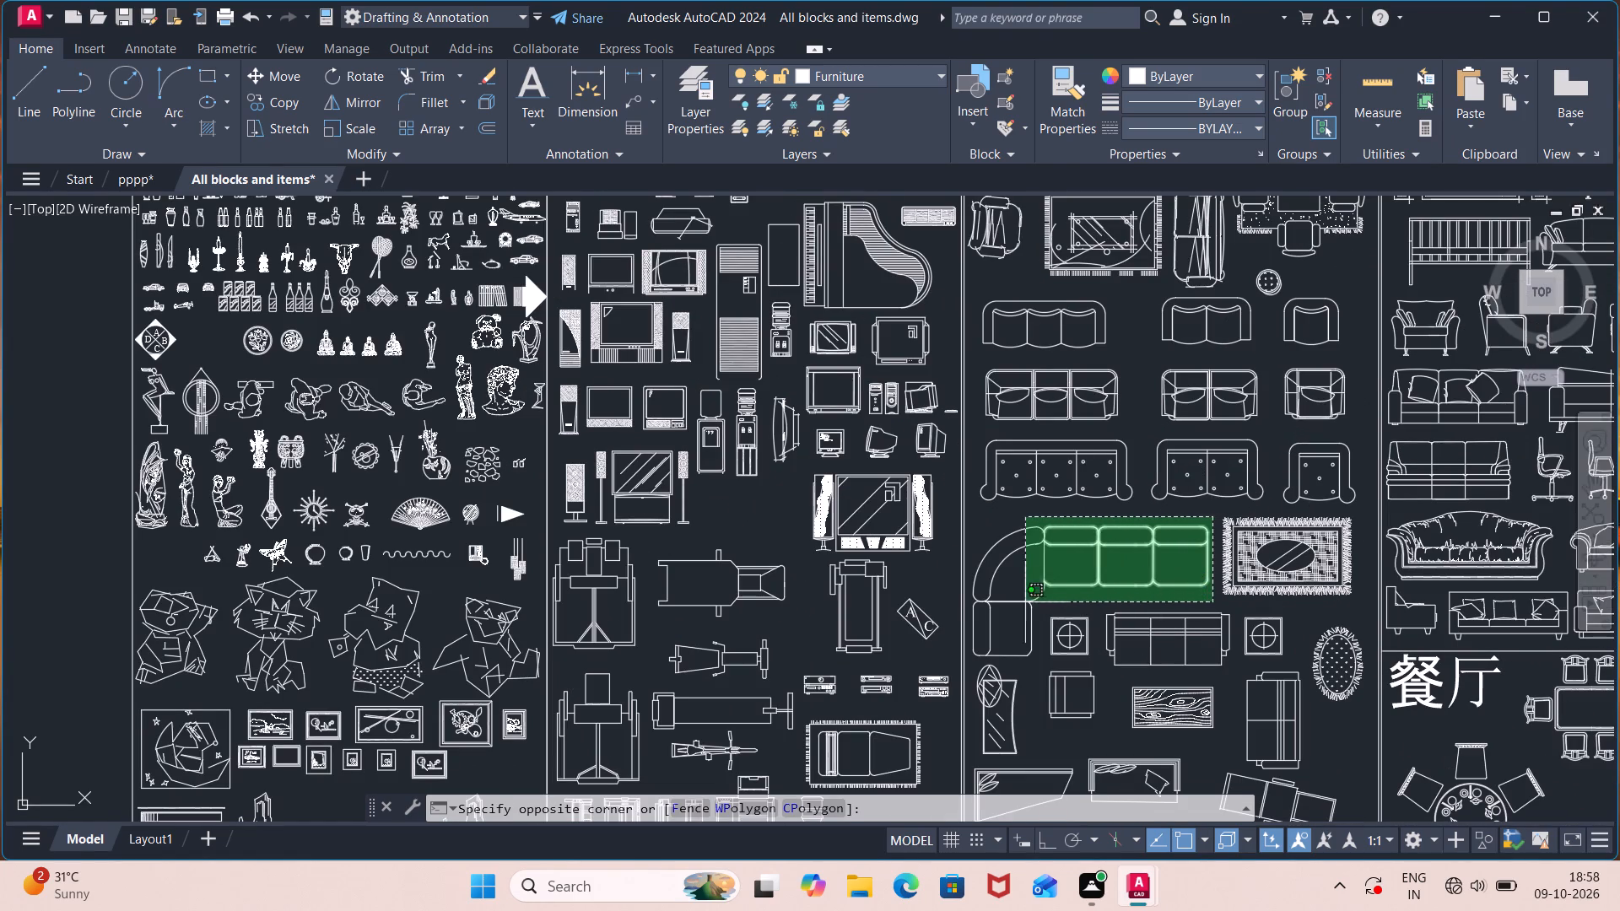
pyautogui.click(985, 610)
pyautogui.scroll(1, 978, 633)
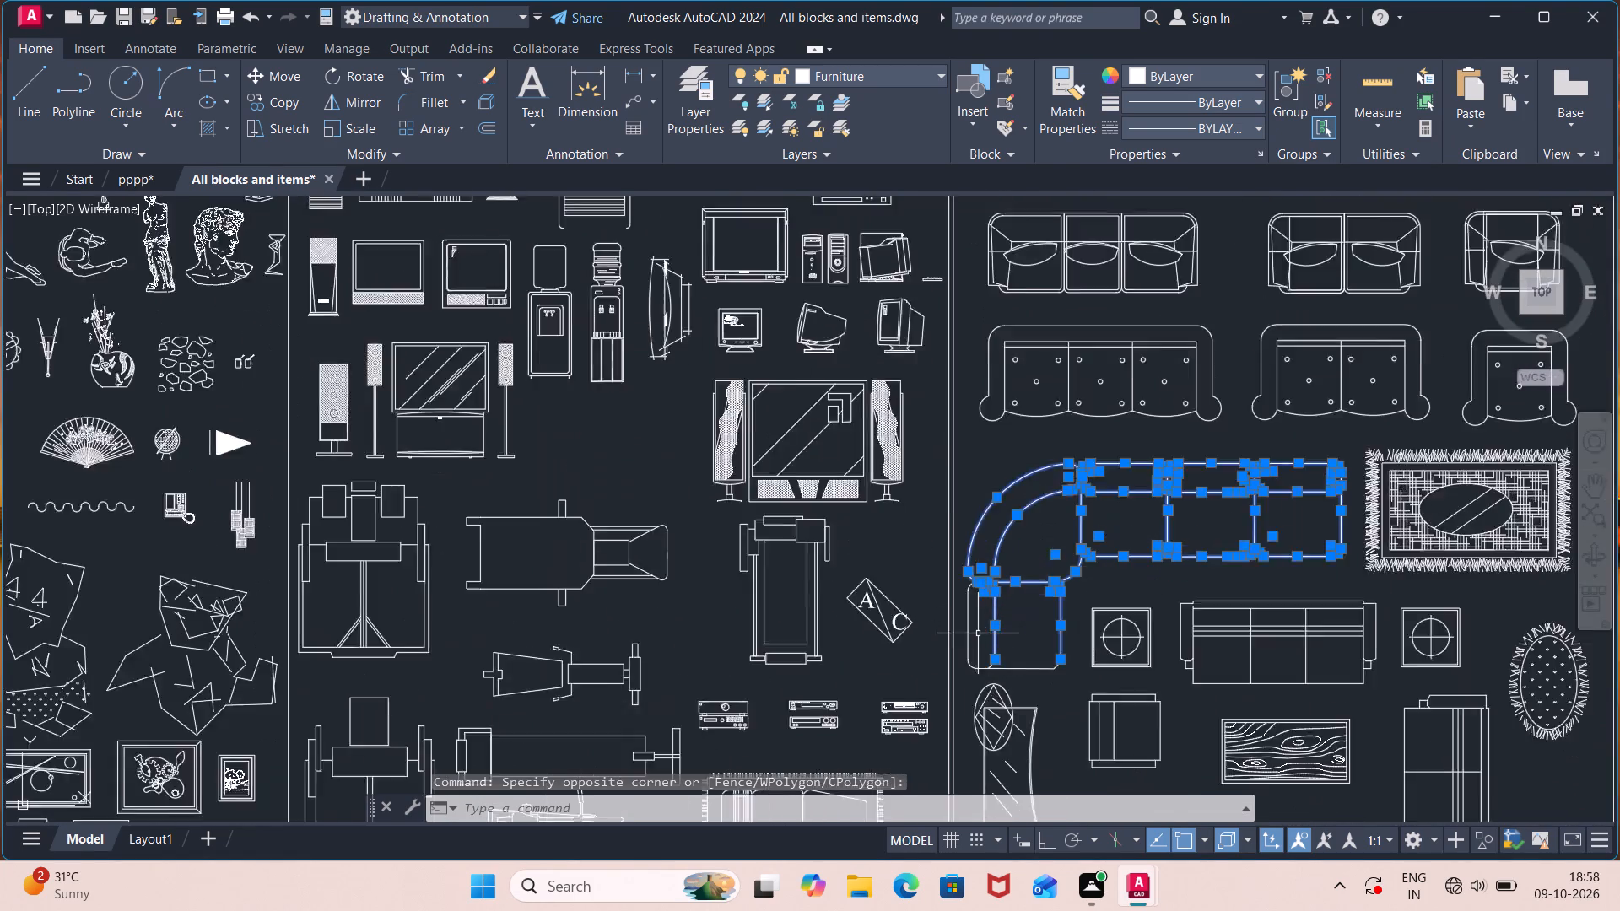
pyautogui.scroll(1, 978, 633)
pyautogui.click(955, 615)
pyautogui.moveTo(958, 546); pyautogui.dragTo(968, 544)
pyautogui.click(968, 544)
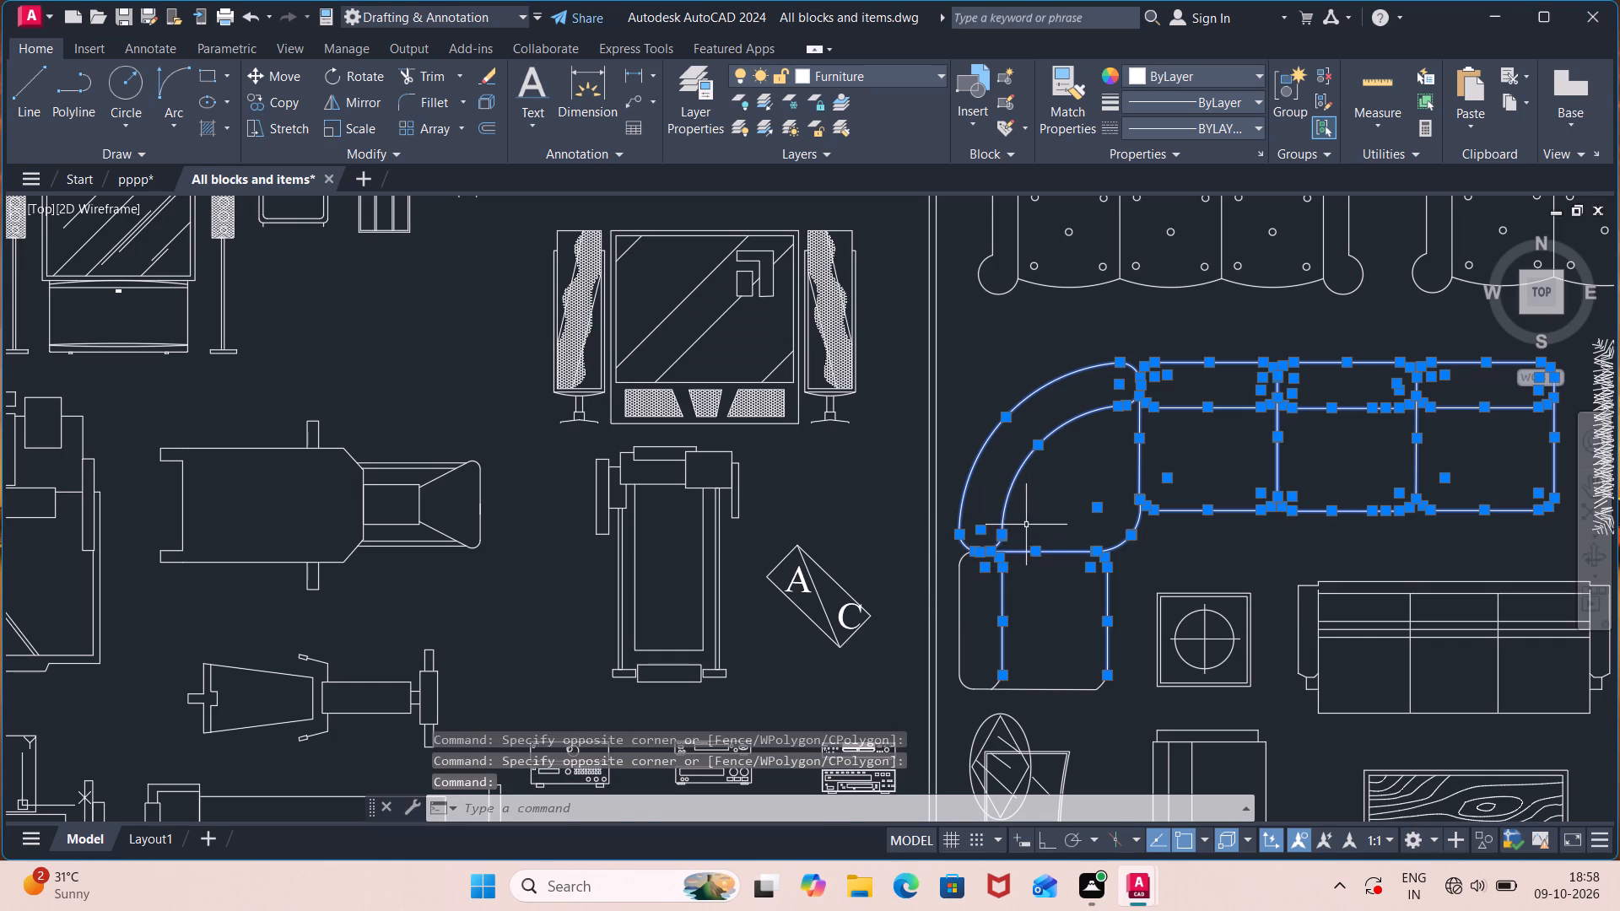
pyautogui.click(1032, 523)
pyautogui.click(948, 618)
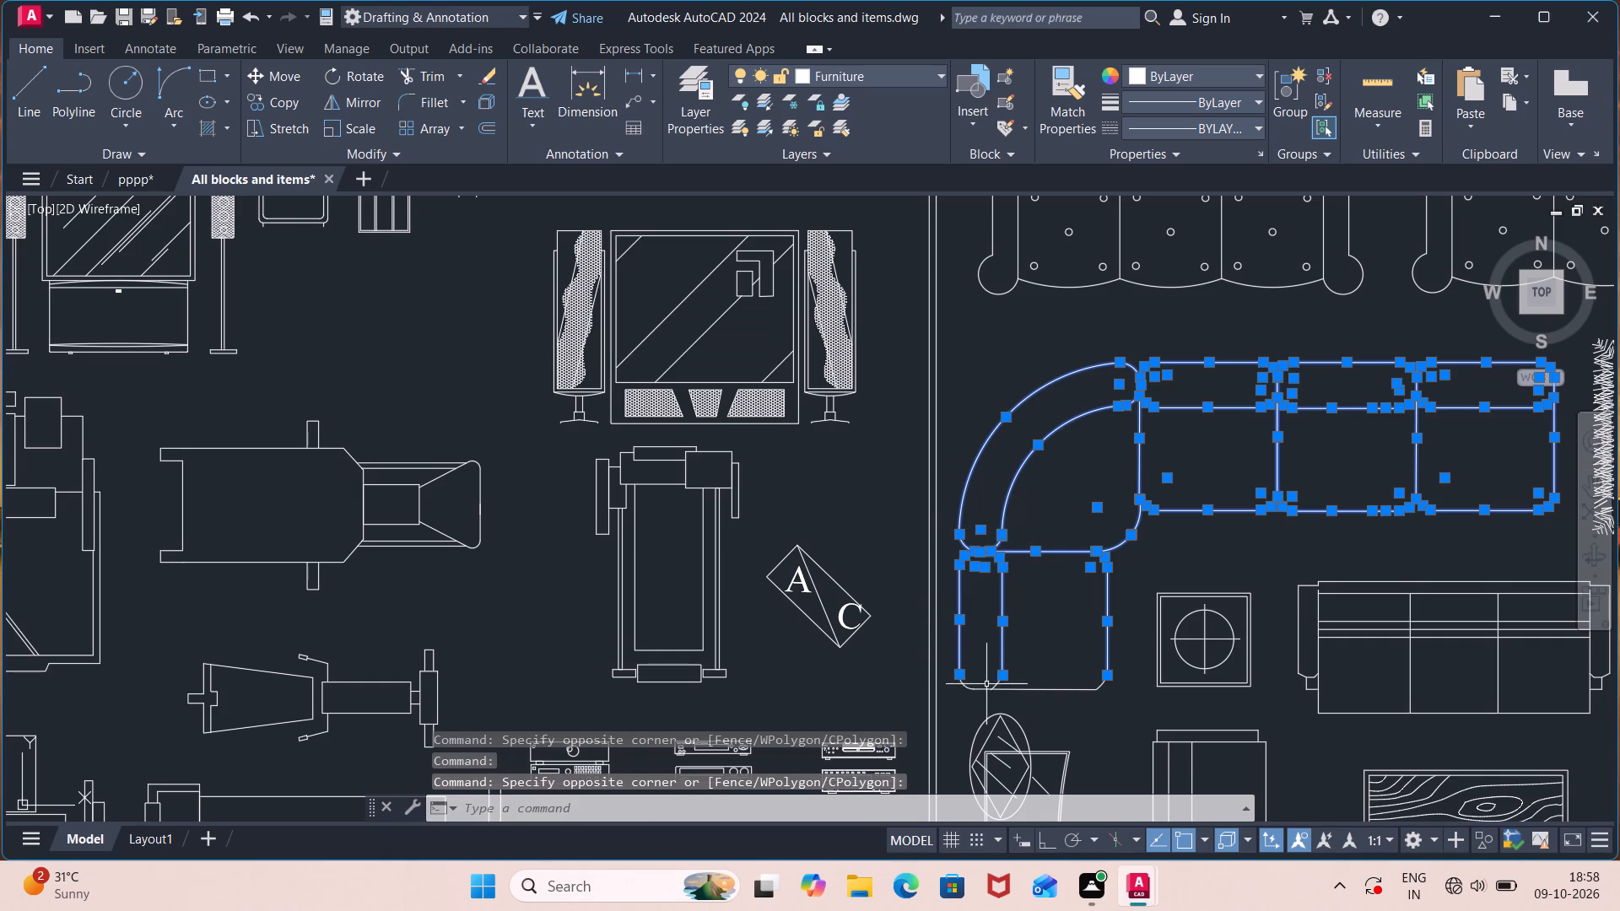
pyautogui.click(1142, 693)
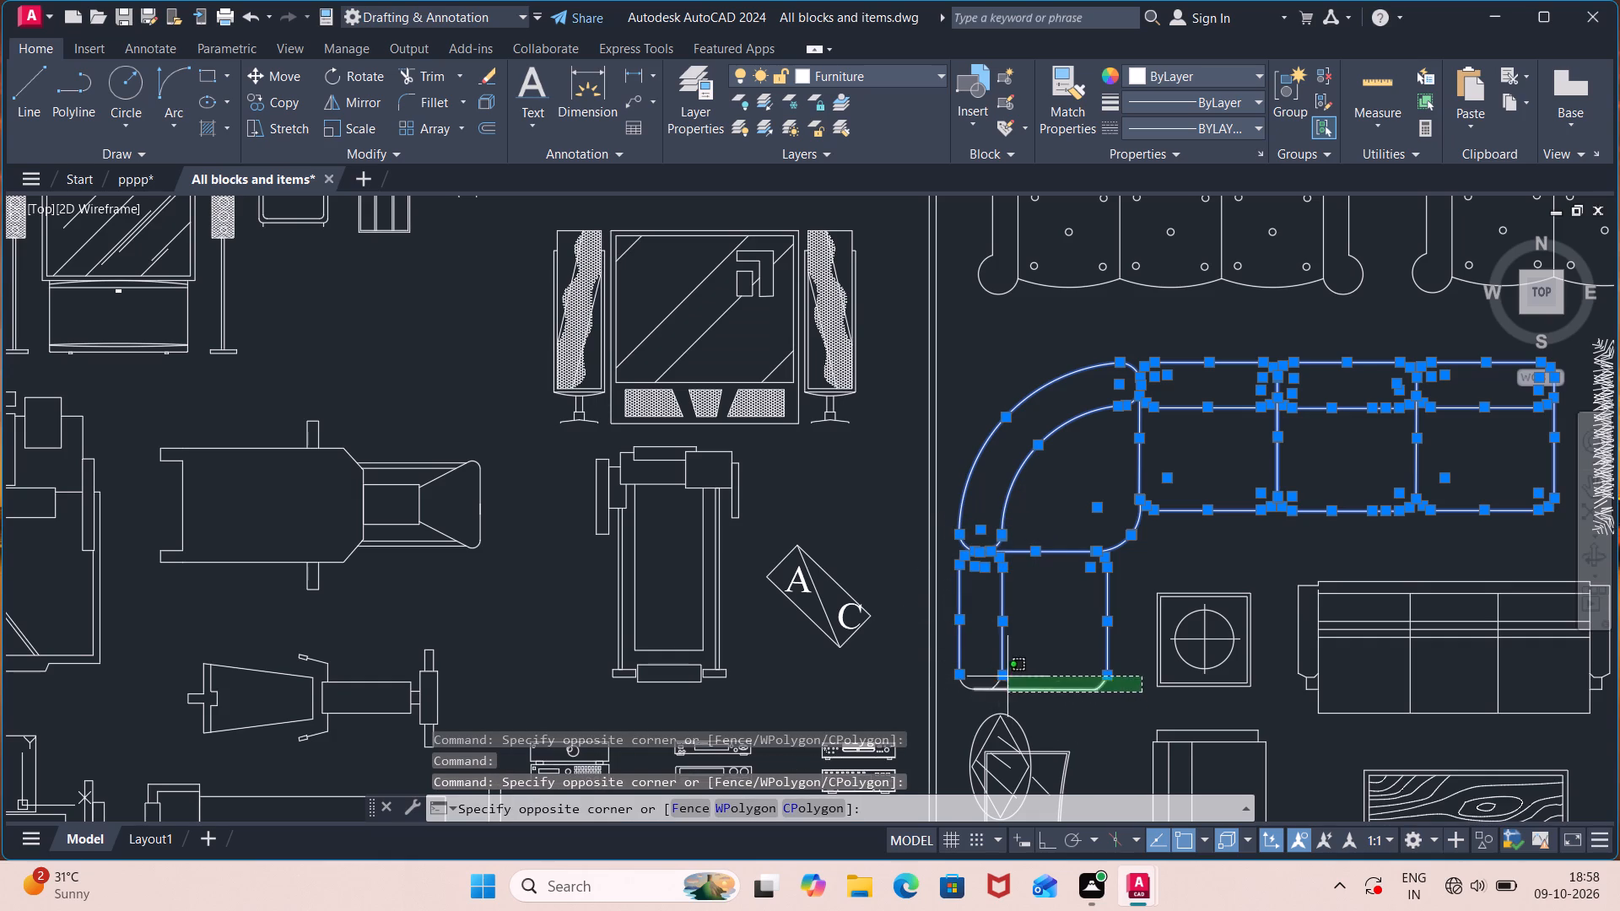
pyautogui.click(952, 660)
pyautogui.scroll(-1, 1074, 665)
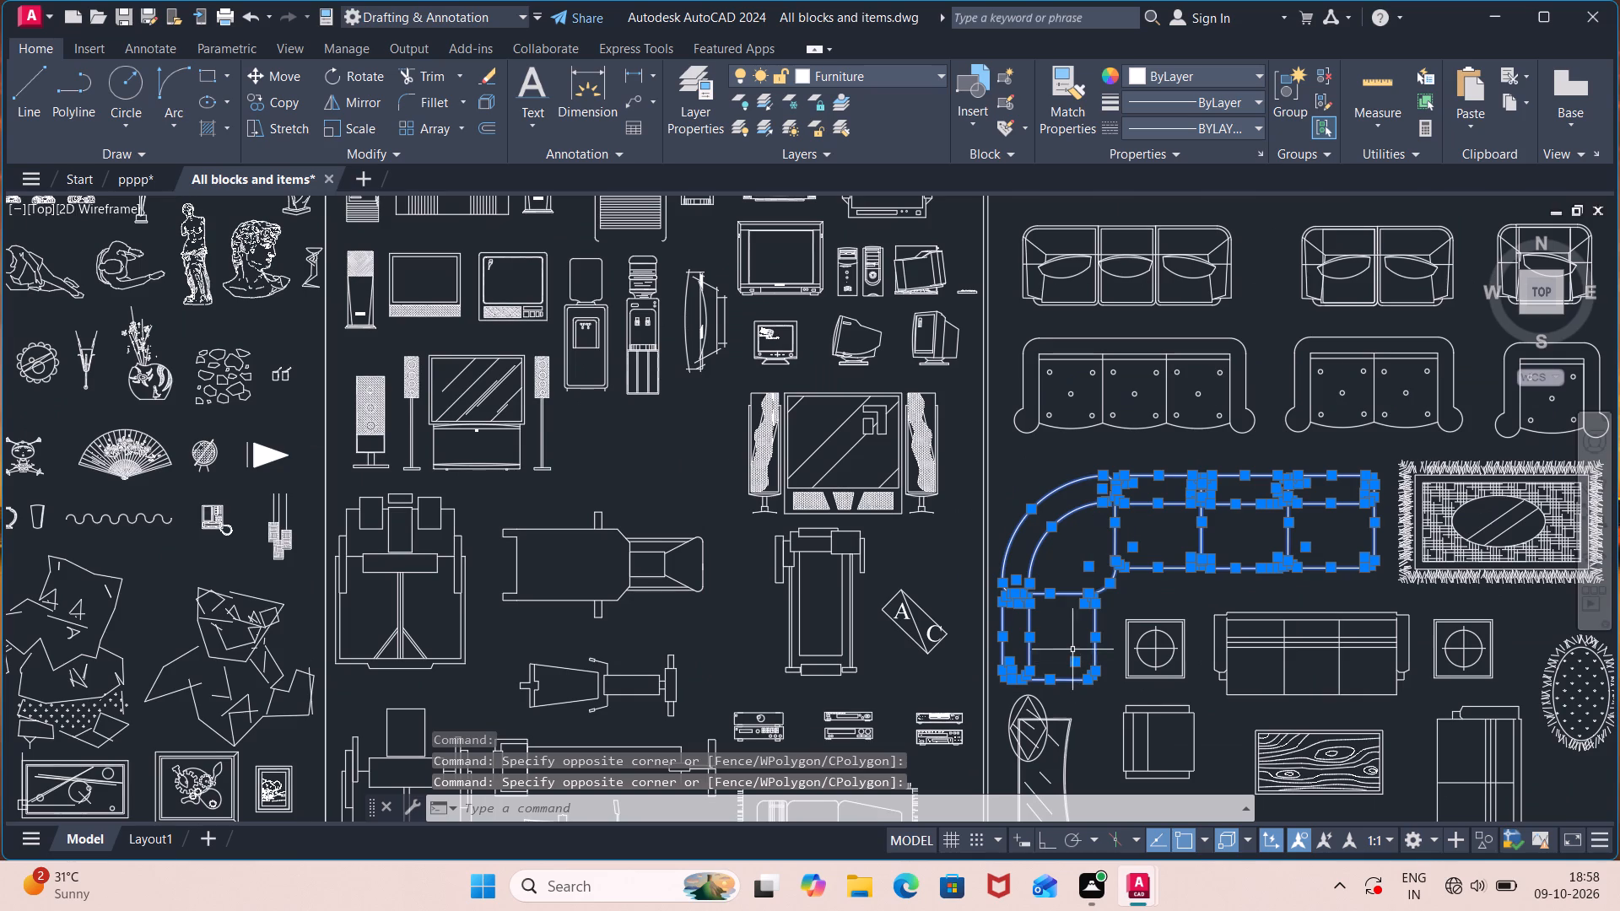
pyautogui.hotkey('ctrl', 'c')
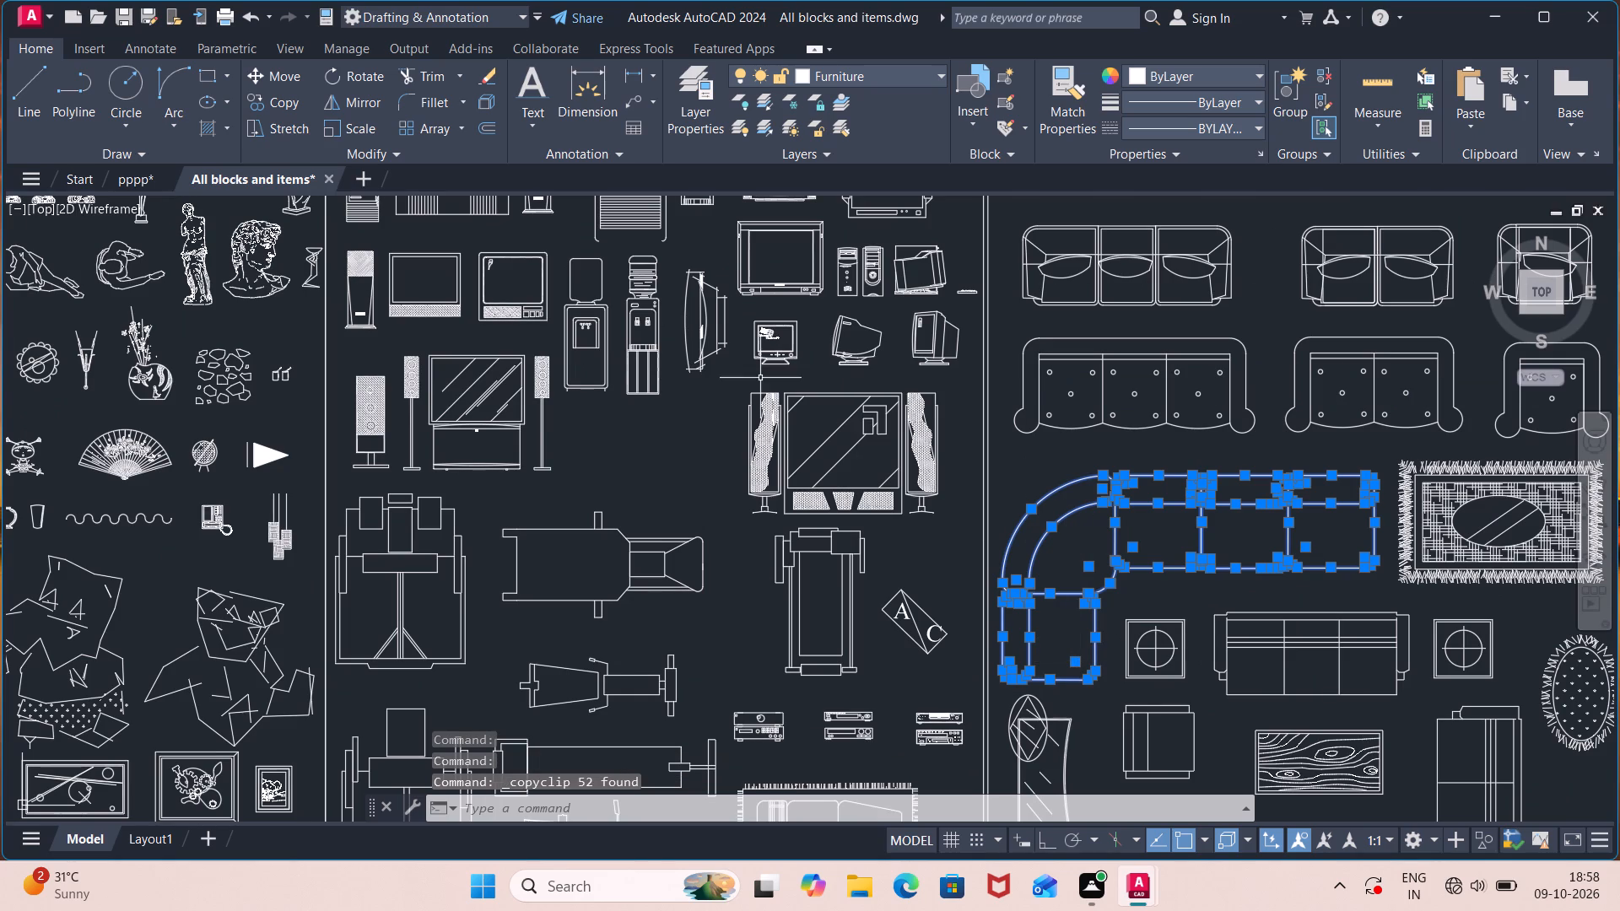
# Paste the corner sofa into the pppp drawing, in the empty space outside the house just below the dining set.
pyautogui.click(131, 177)
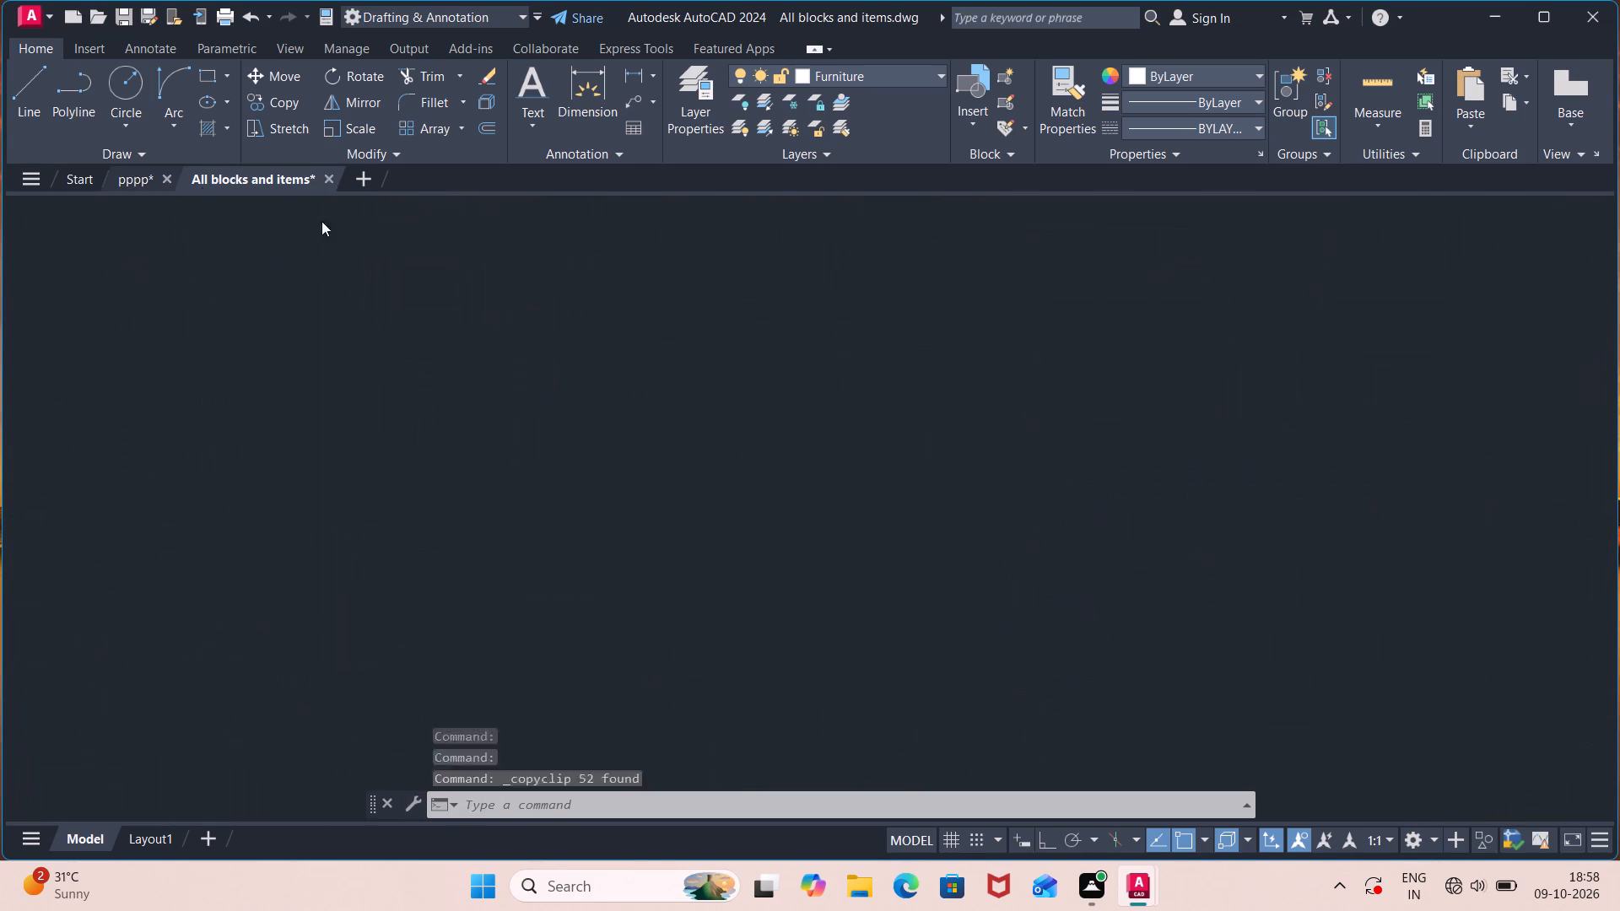
pyautogui.click(1215, 617)
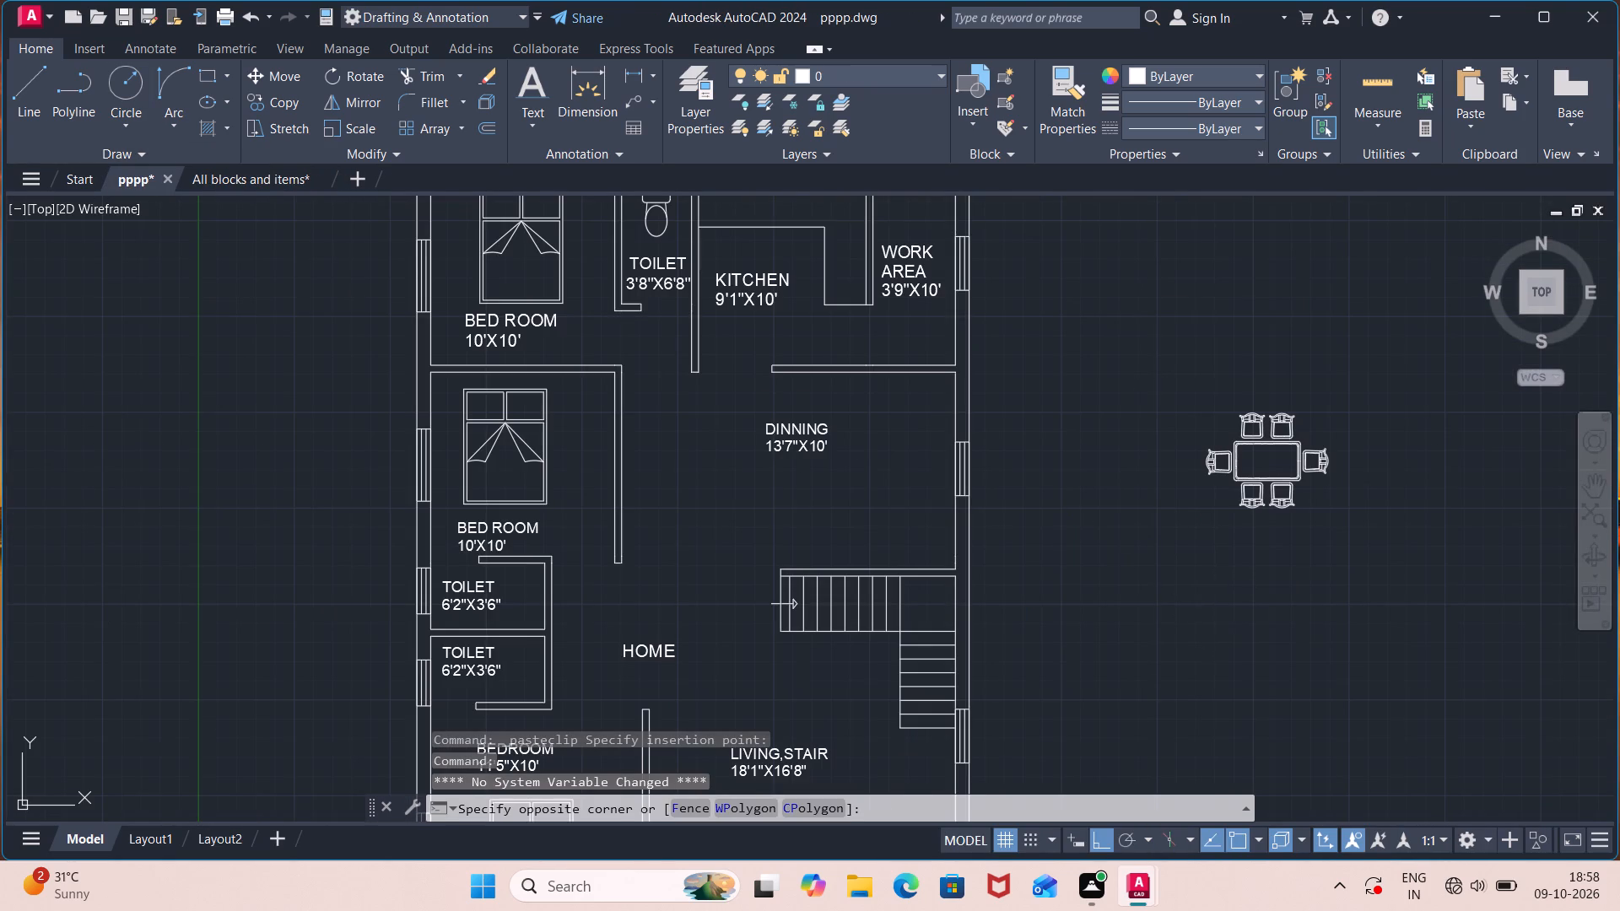
pyautogui.press('v')
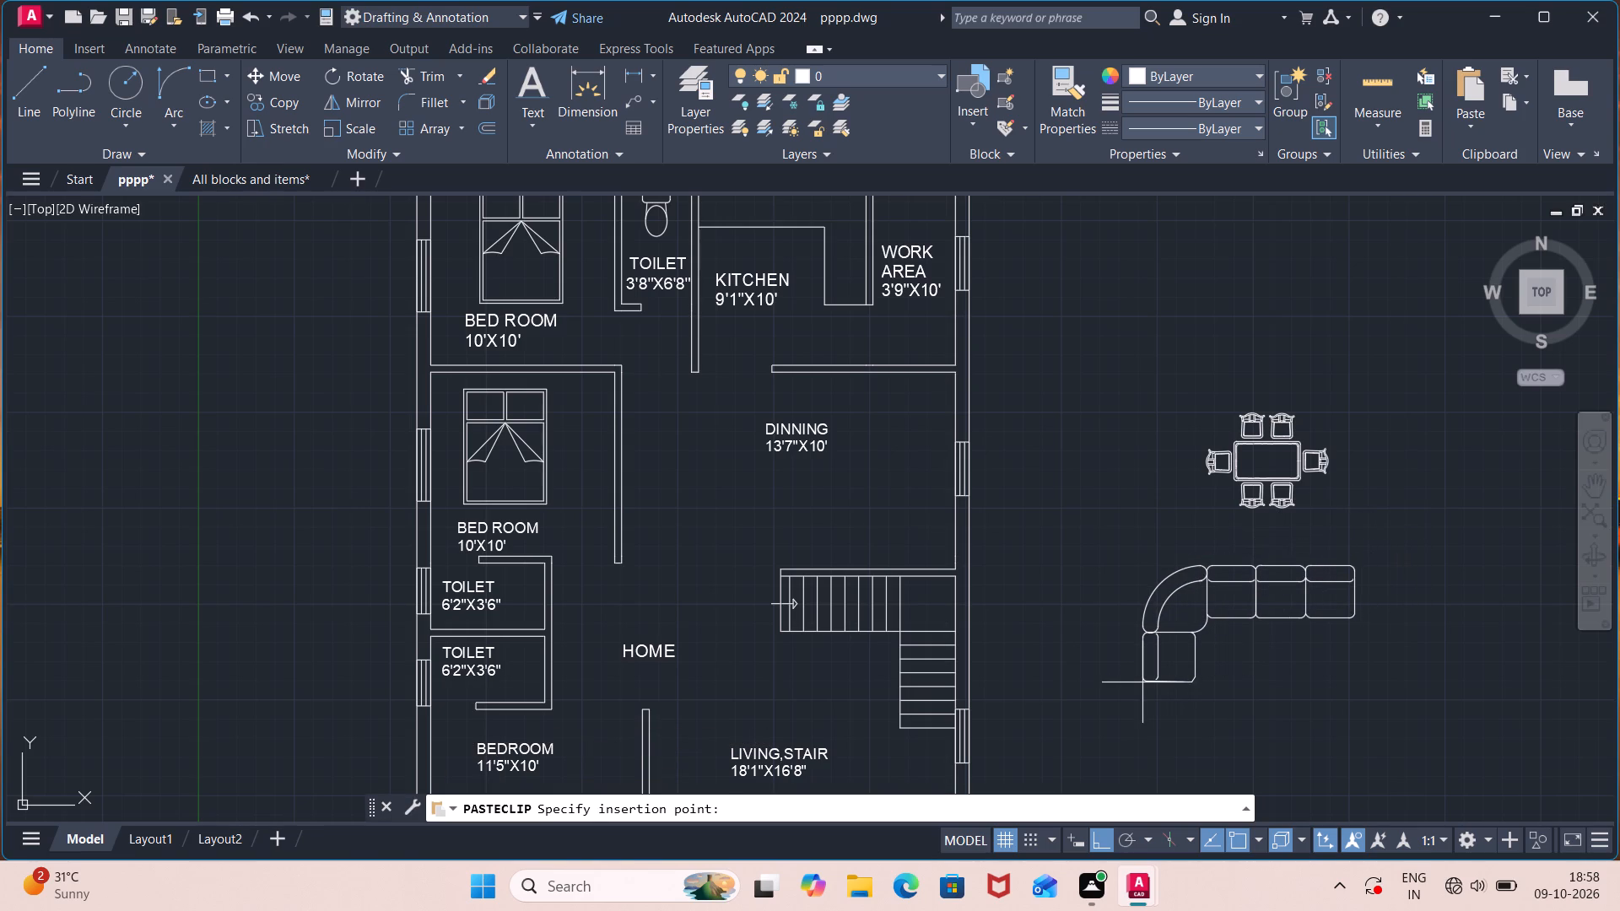
pyautogui.click(1141, 682)
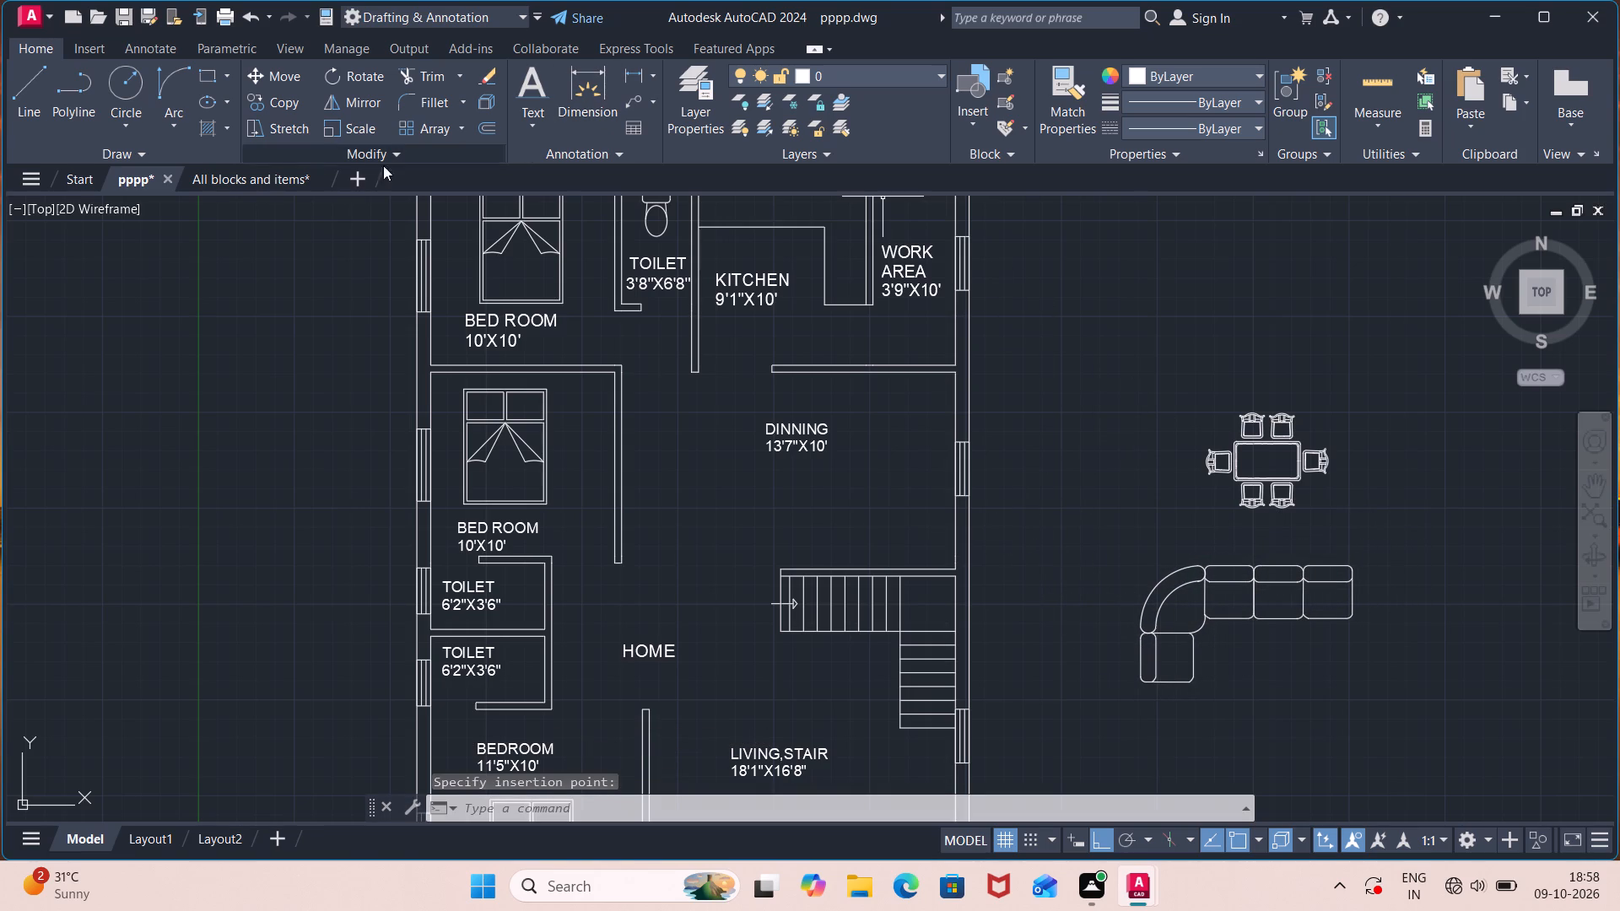
# Copy the upper three-burner glass cooktop from the kitchen section of the All blocks and items drawing to the clipboard.
pyautogui.click(275, 179)
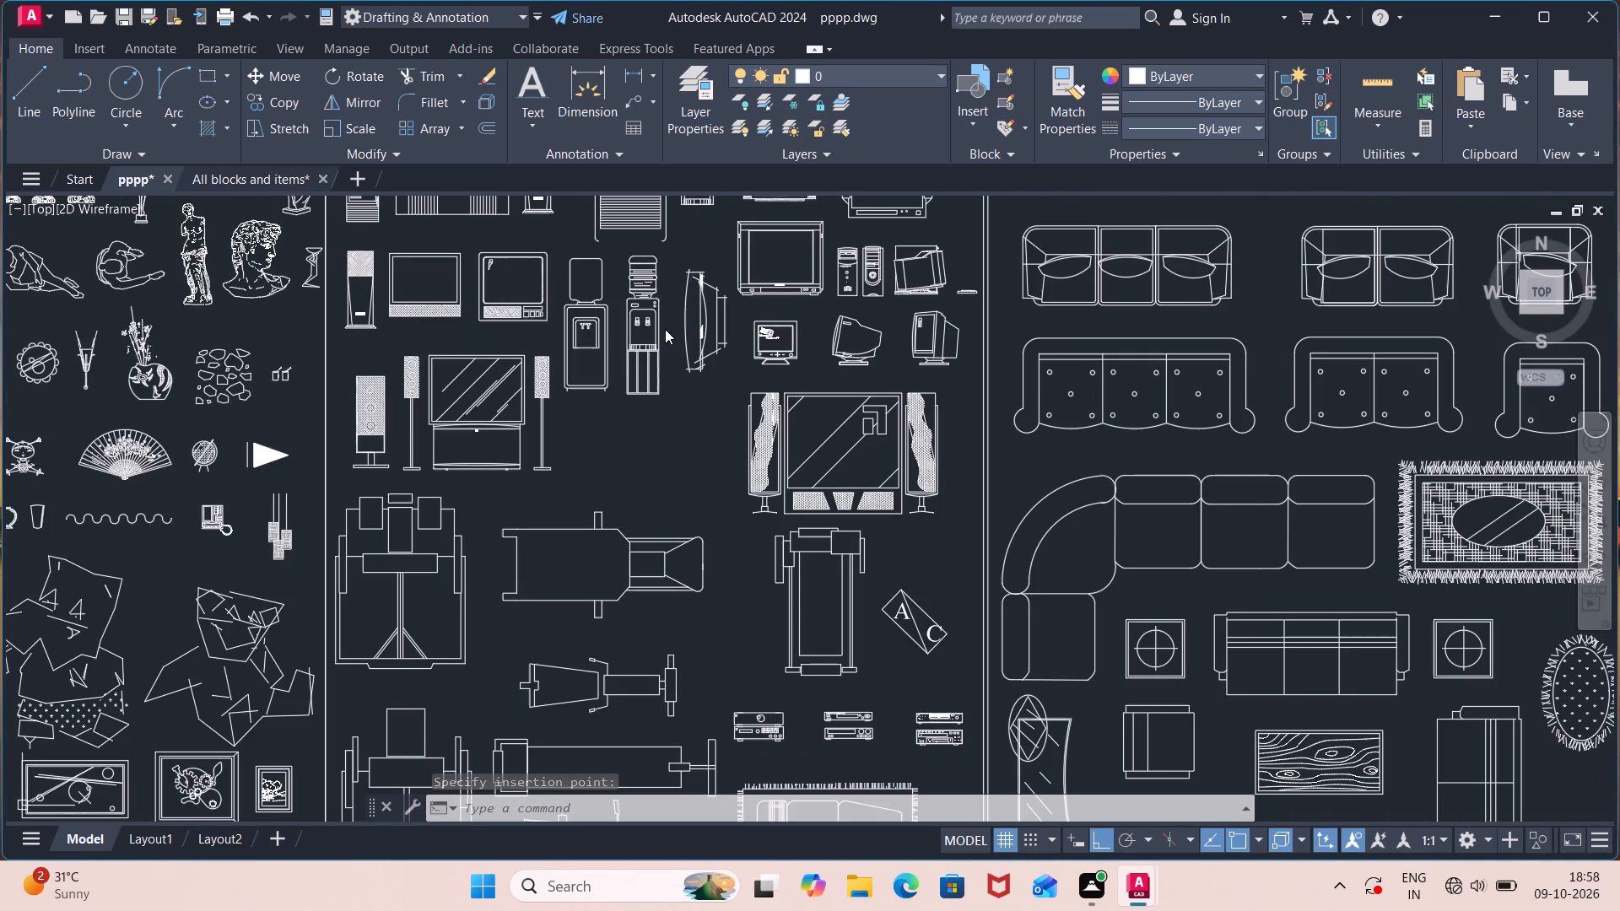
pyautogui.scroll(-1, 750, 415)
pyautogui.moveTo(992, 543); pyautogui.dragTo(1020, 553)
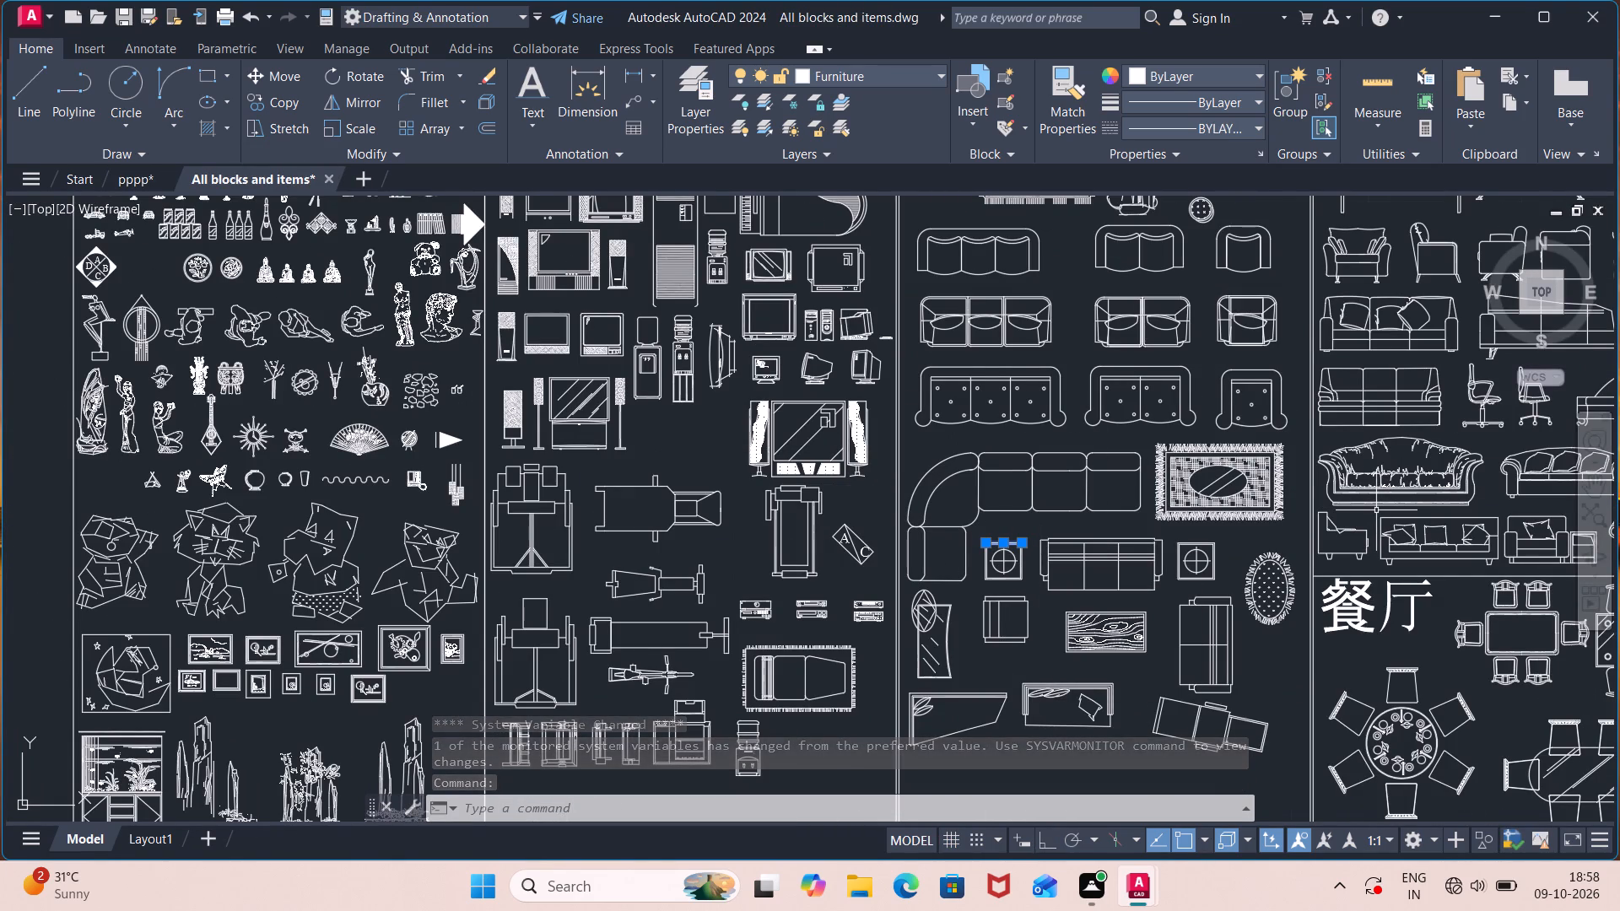
pyautogui.press('Escape')
pyautogui.scroll(-1, 1376, 510)
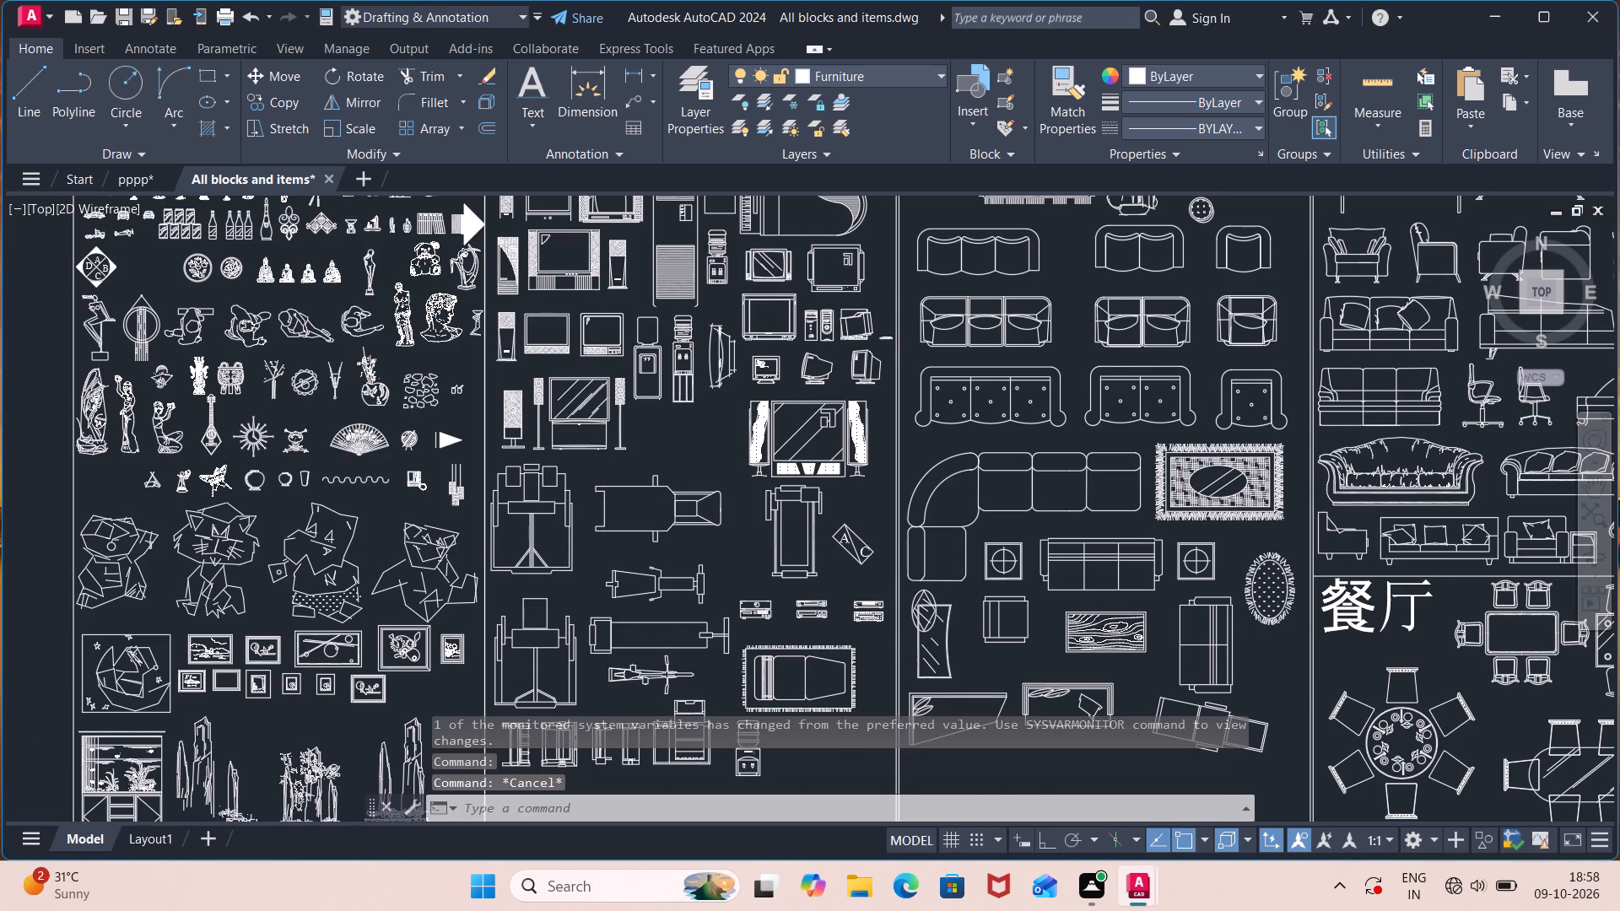
pyautogui.moveTo(1389, 446); pyautogui.dragTo(680, 529, button='middle')
pyautogui.scroll(4, 961, 496)
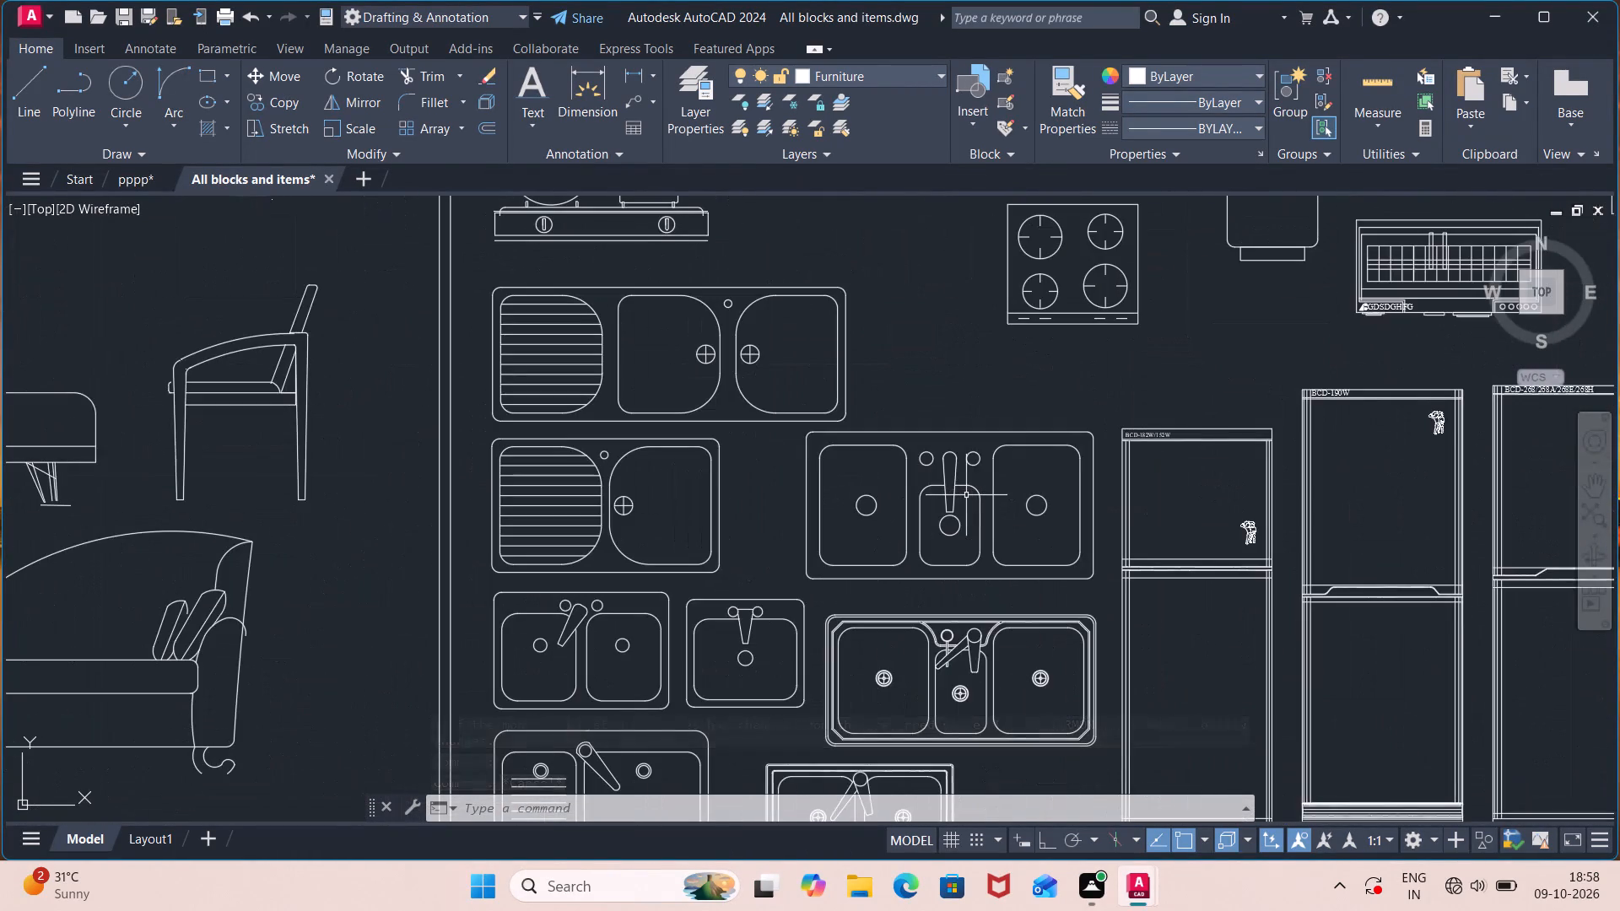
pyautogui.moveTo(990, 417); pyautogui.dragTo(1075, 709, button='middle')
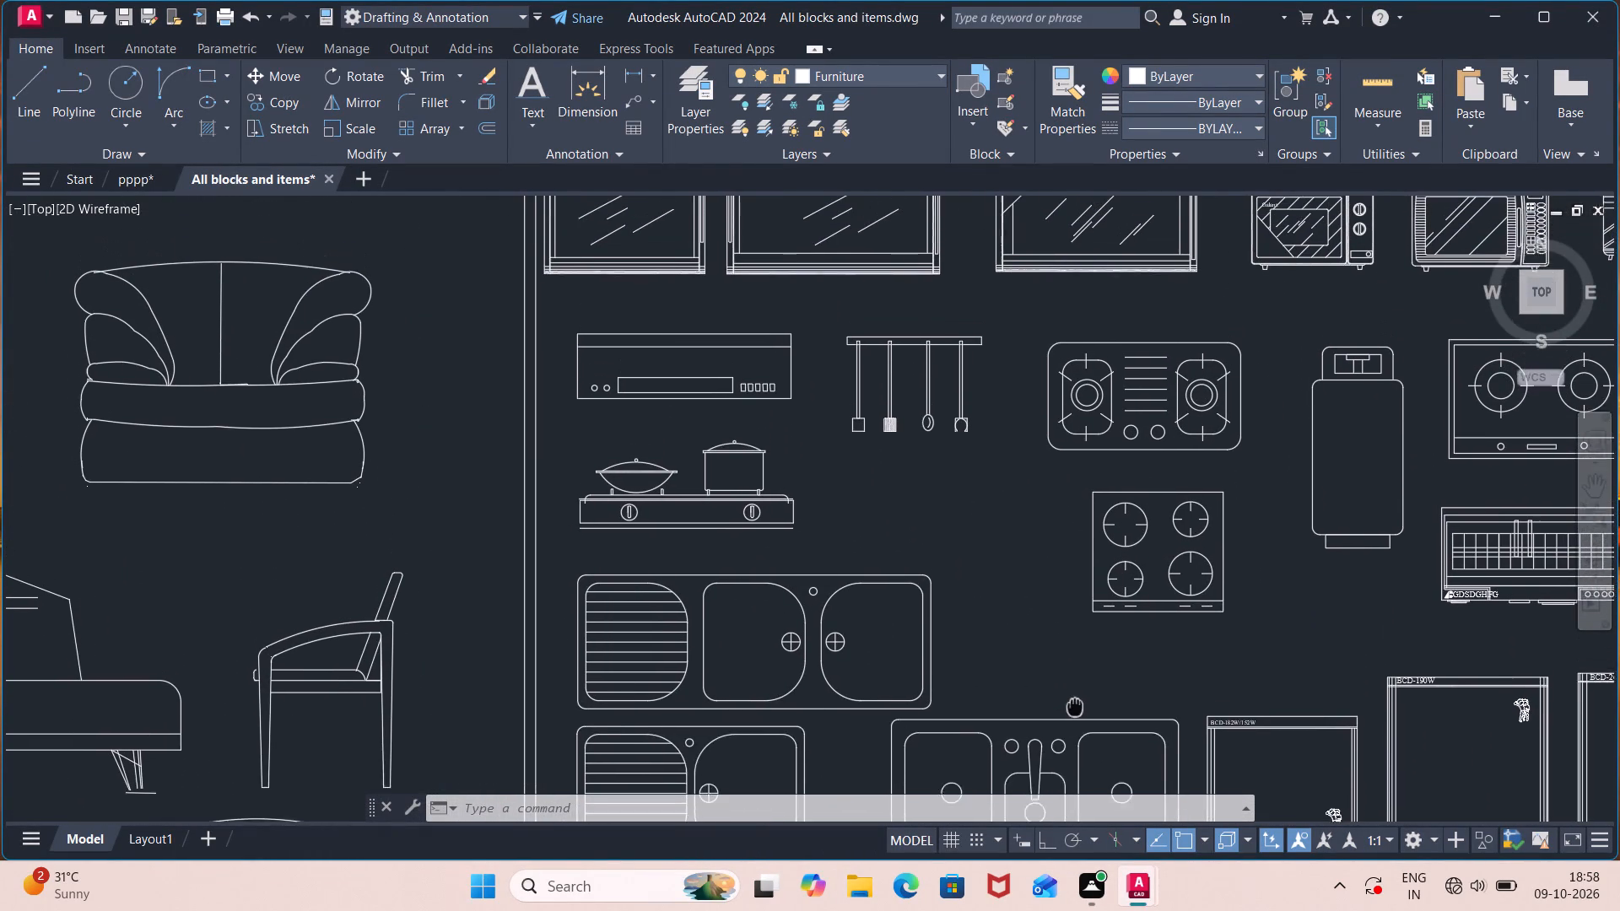
pyautogui.moveTo(1075, 709); pyautogui.dragTo(1075, 713, button='middle')
pyautogui.scroll(-1, 1068, 571)
pyautogui.moveTo(1066, 434); pyautogui.dragTo(789, 746, button='middle')
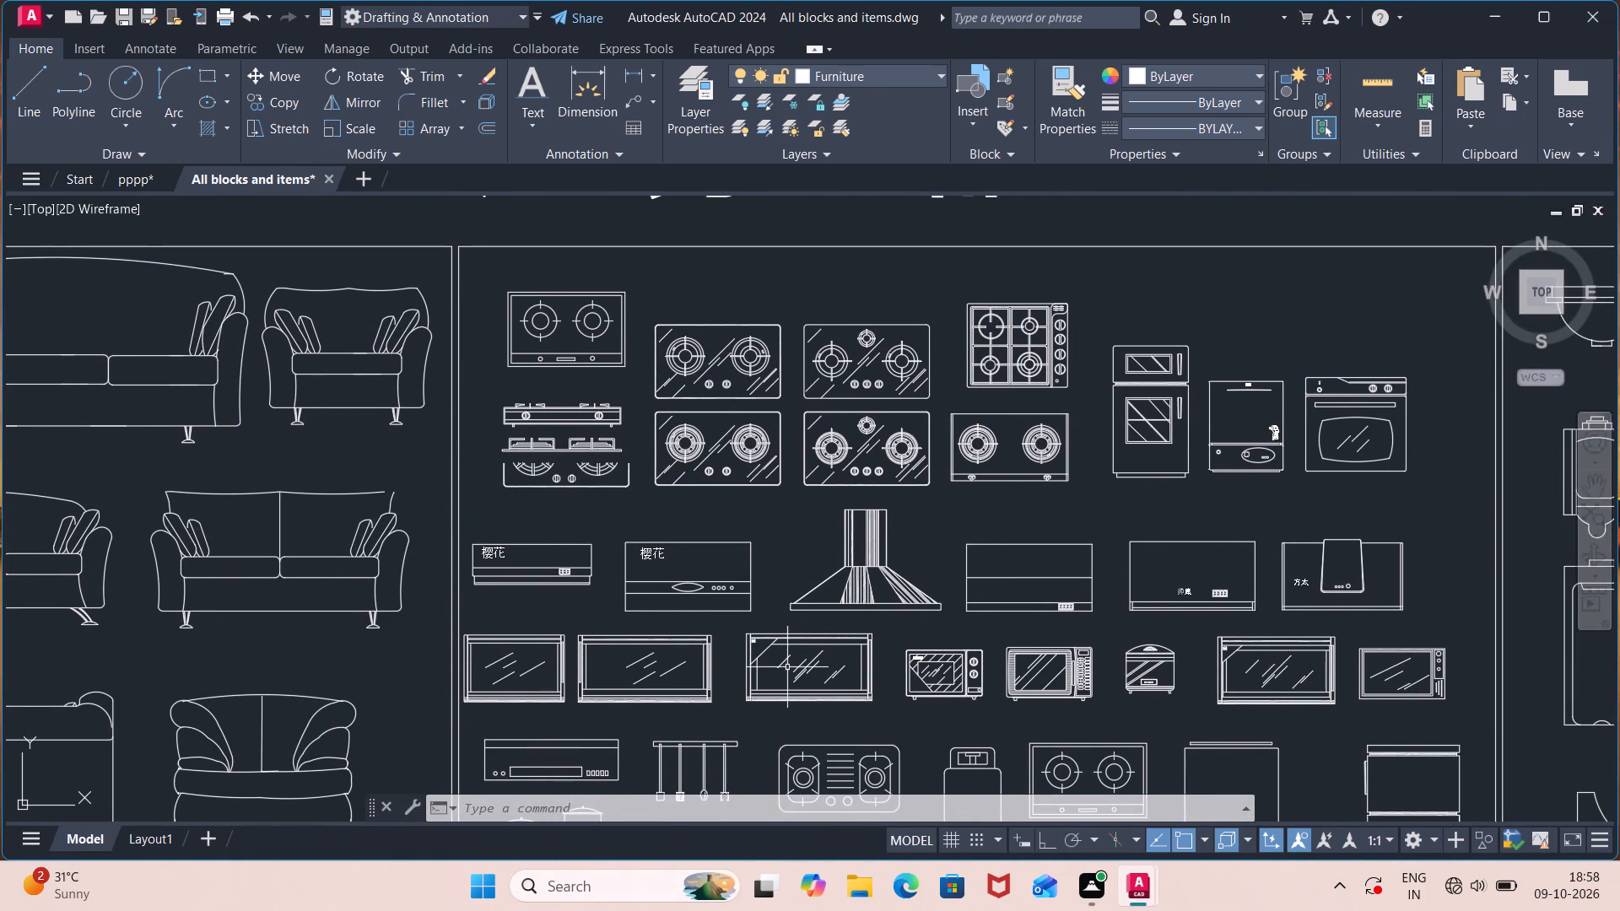
pyautogui.click(799, 306)
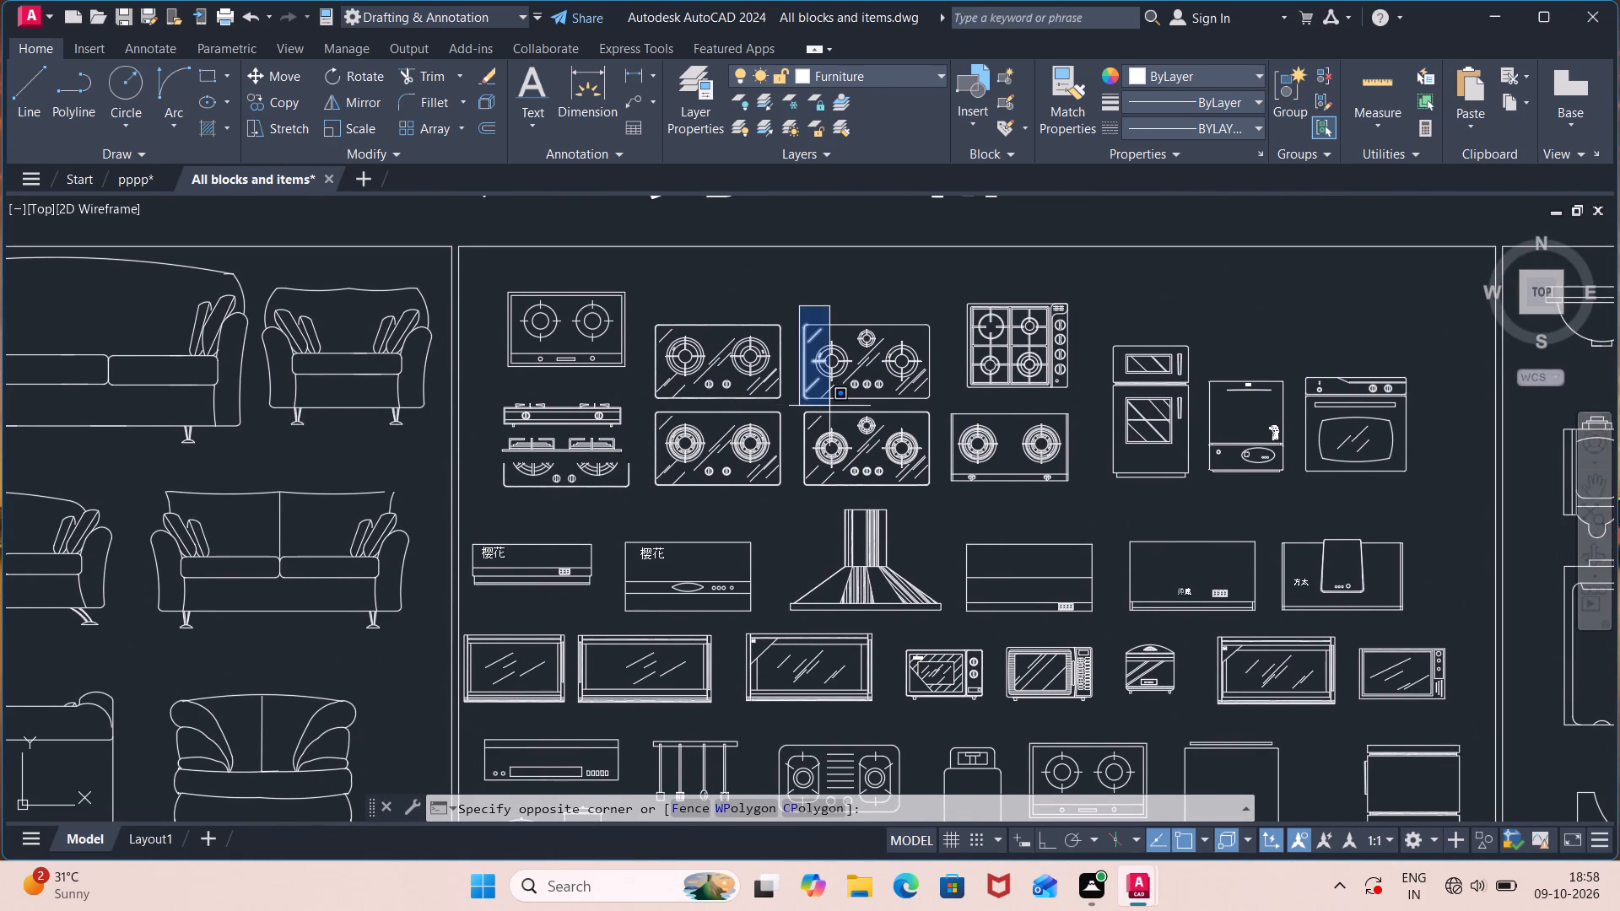
pyautogui.click(944, 407)
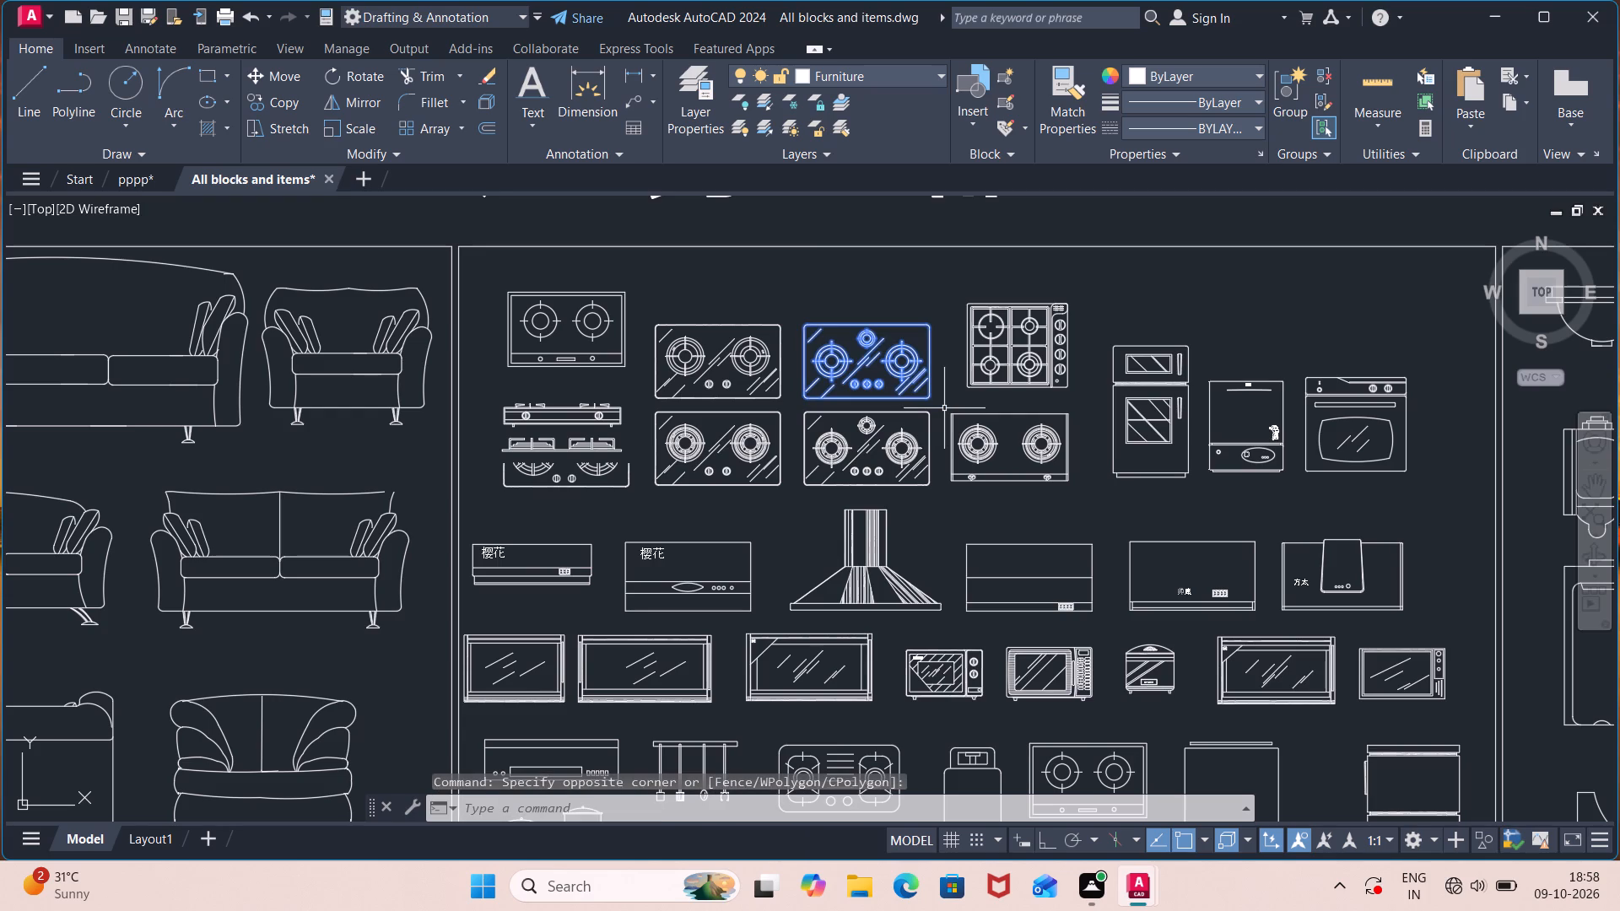
pyautogui.hotkey('ctrl', 'c')
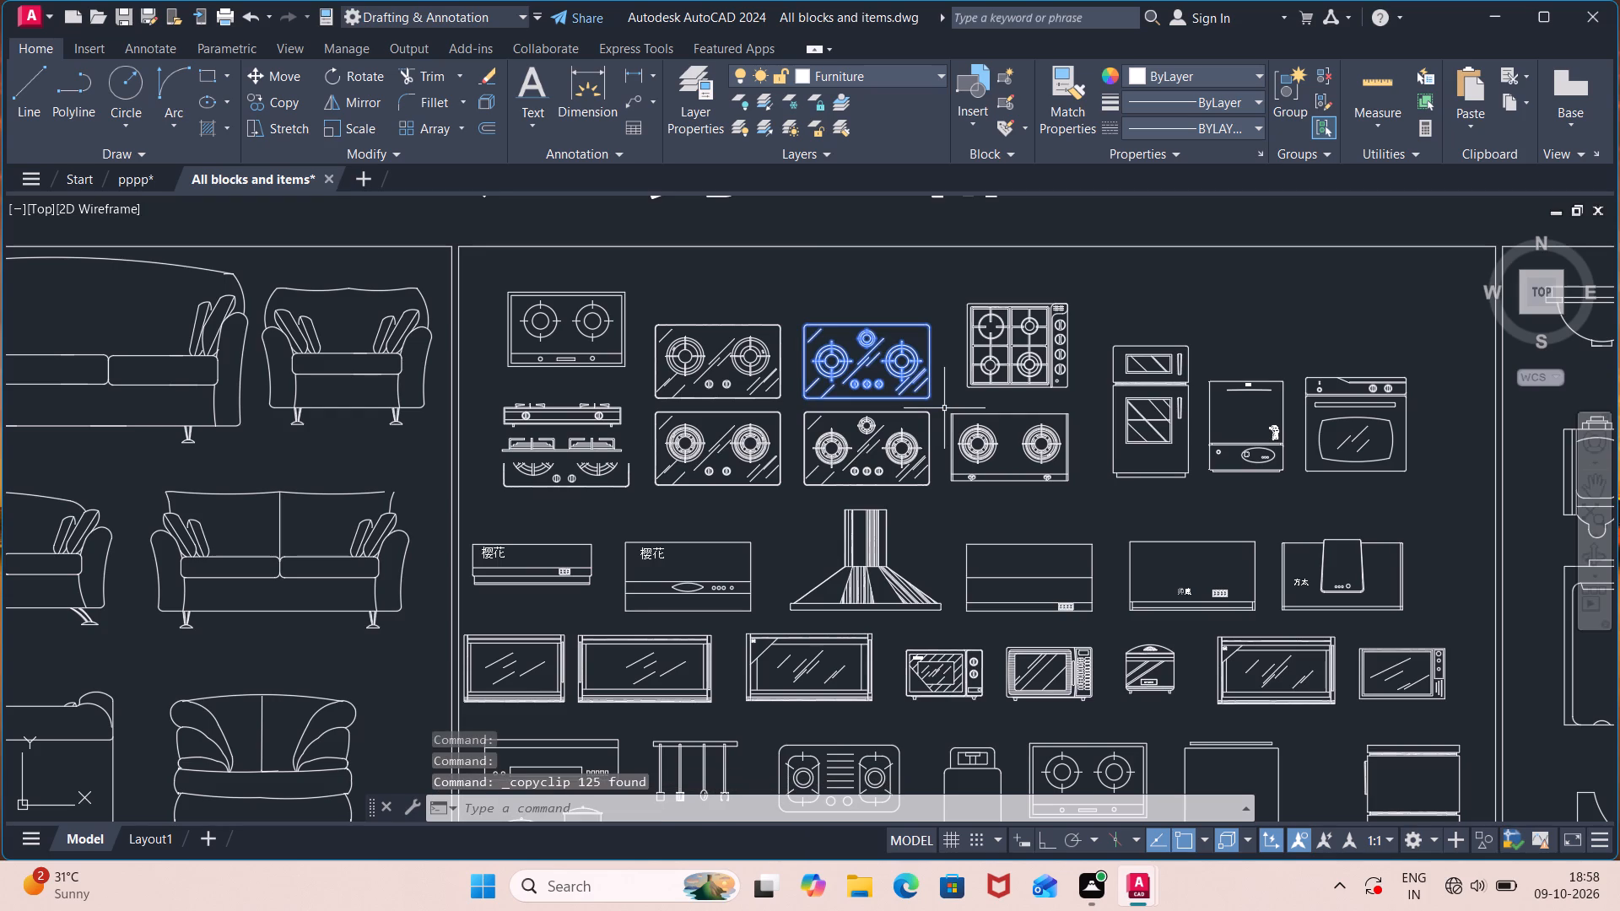
# Paste the cooktop into the pppp drawing, outside the house just above the dining set.
pyautogui.click(147, 179)
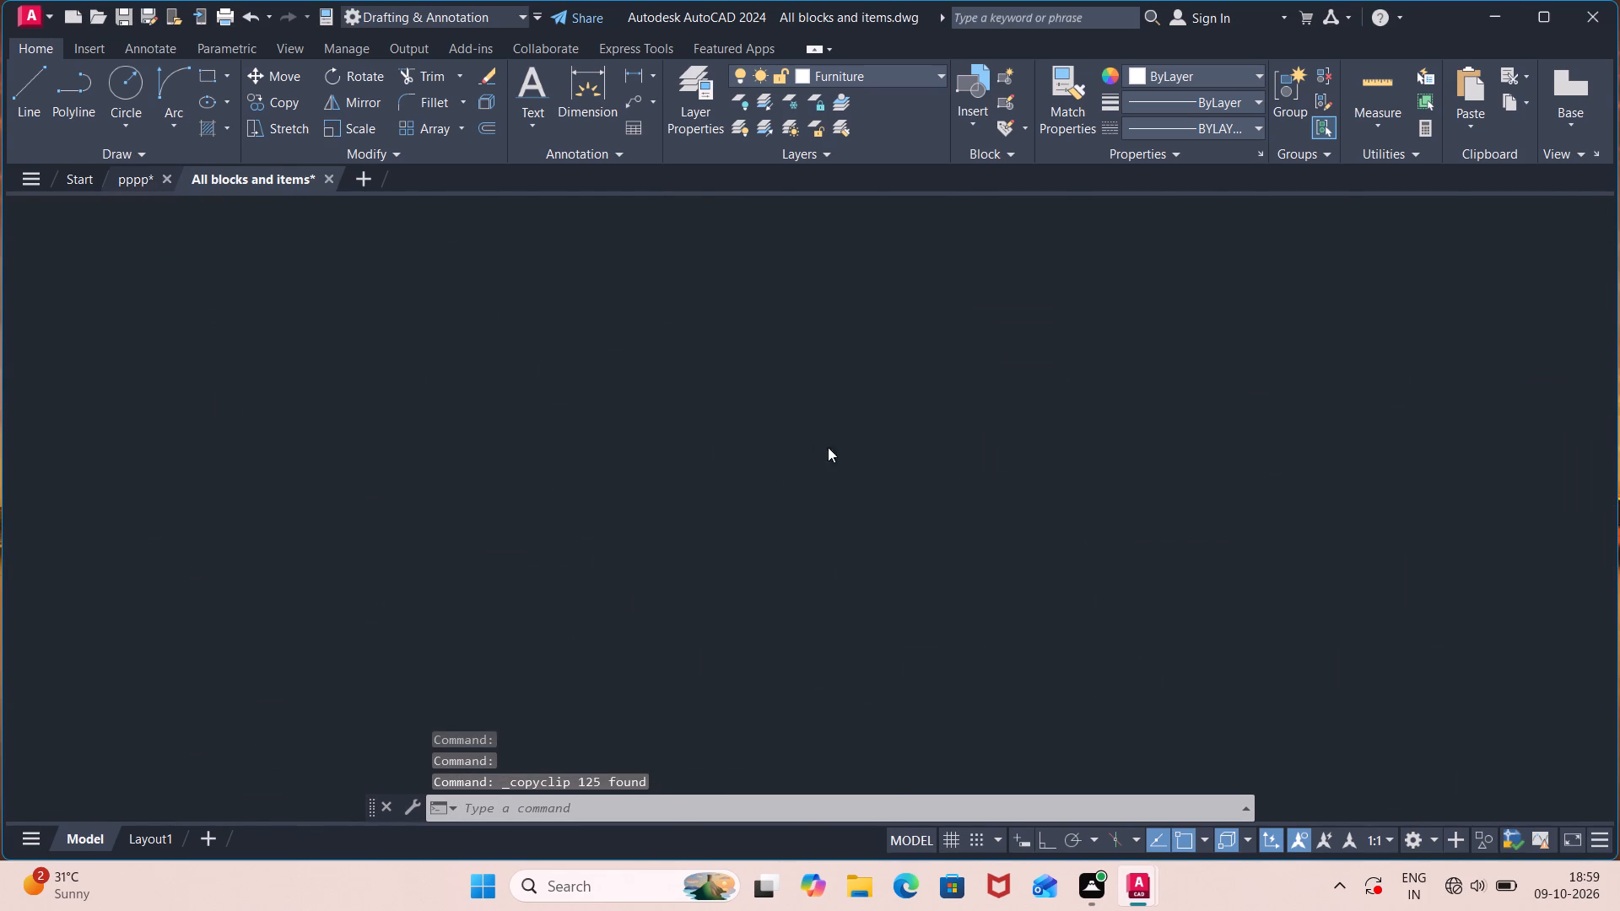
pyautogui.click(1087, 345)
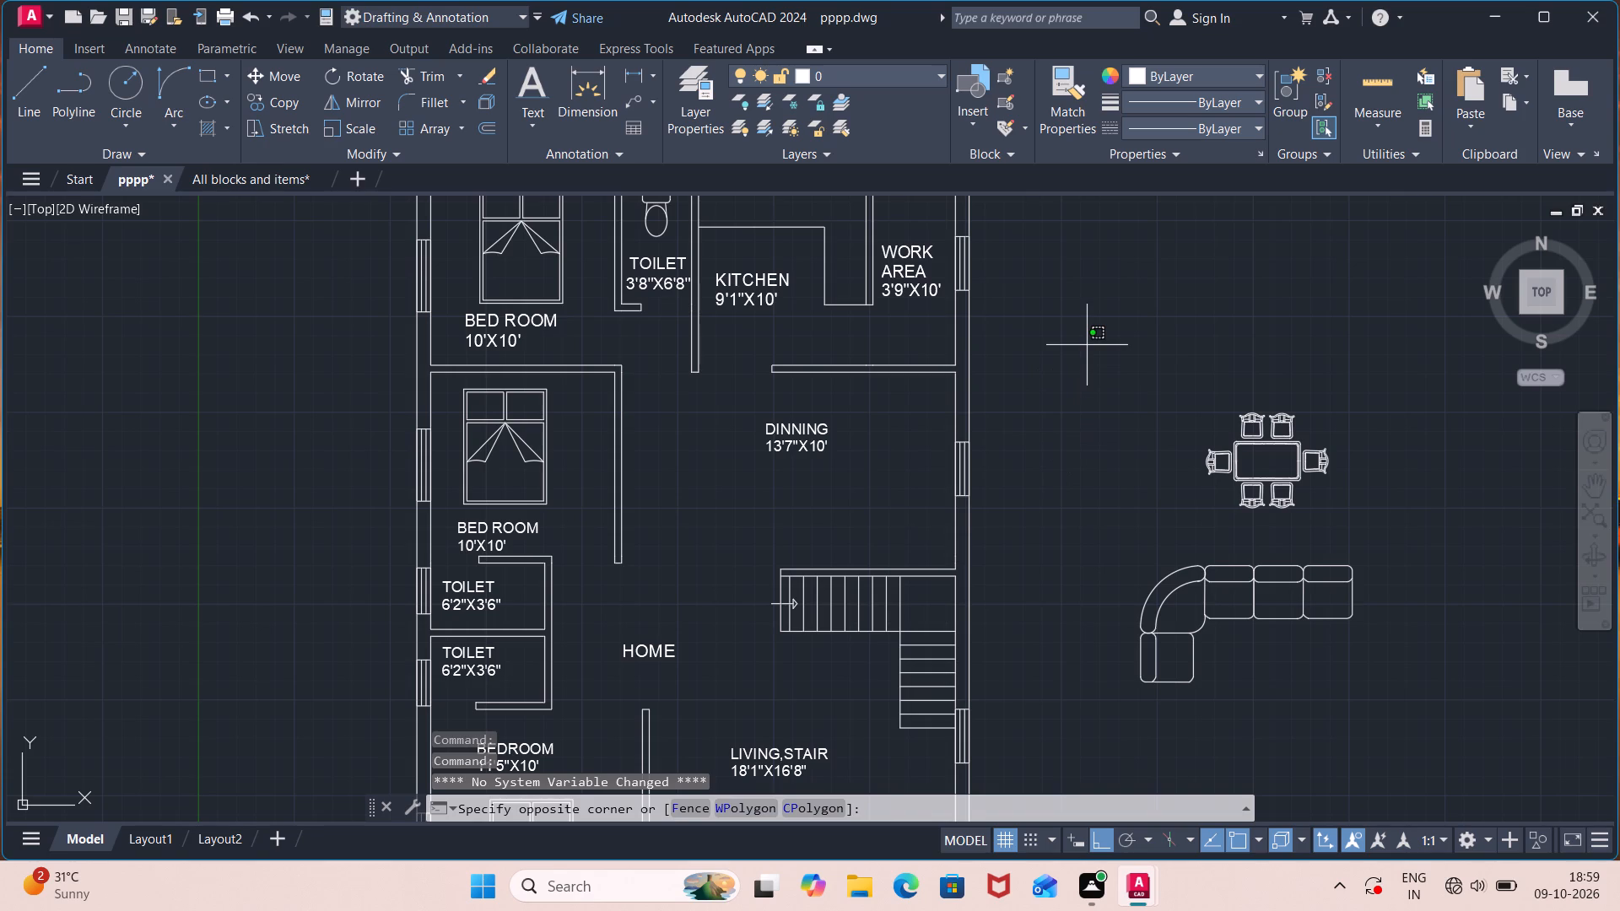
pyautogui.hotkey('ctrl', 'v')
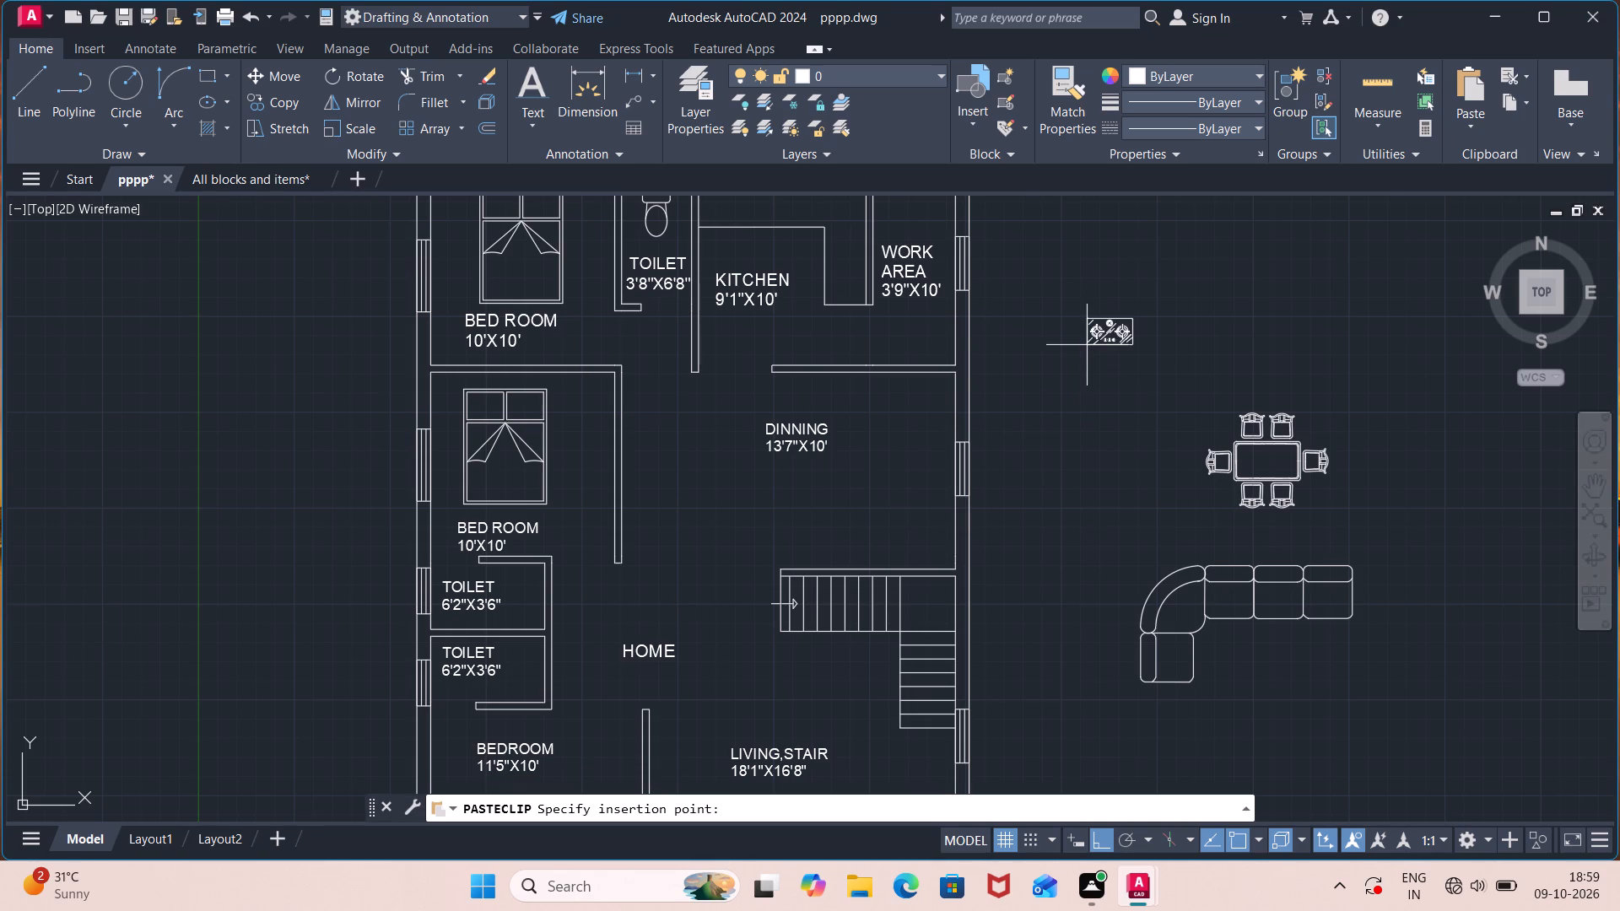
pyautogui.press('Return')
pyautogui.click(1145, 388)
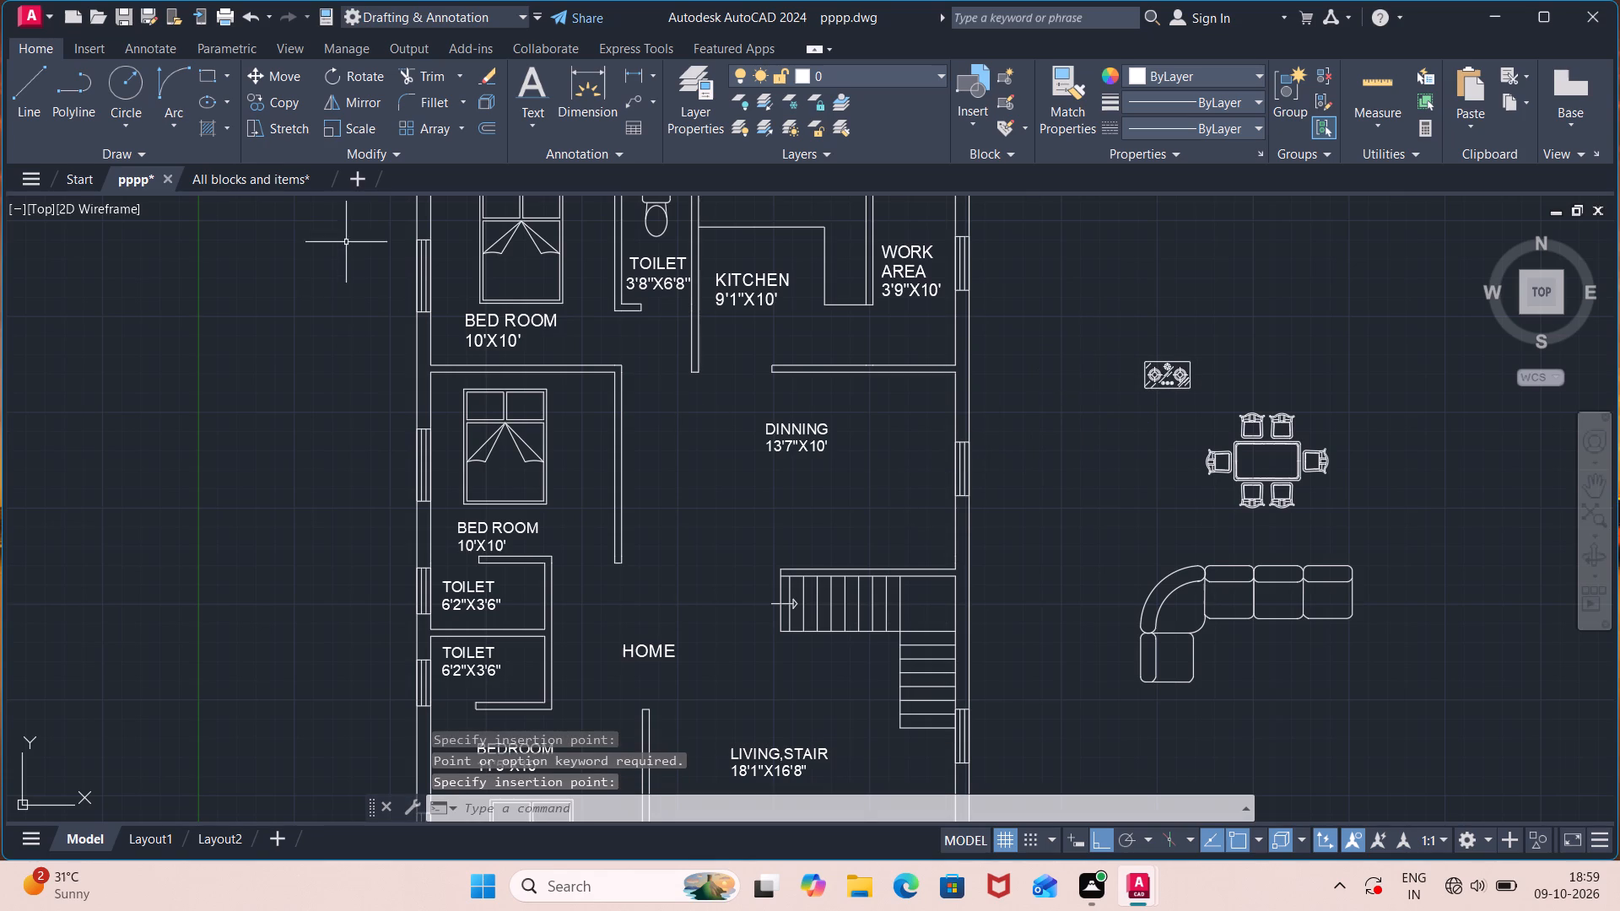
# Copy the double-outlined sink with two large bowls and a small middle bowl from the All blocks and items drawing to the clipboard.
pyautogui.click(266, 183)
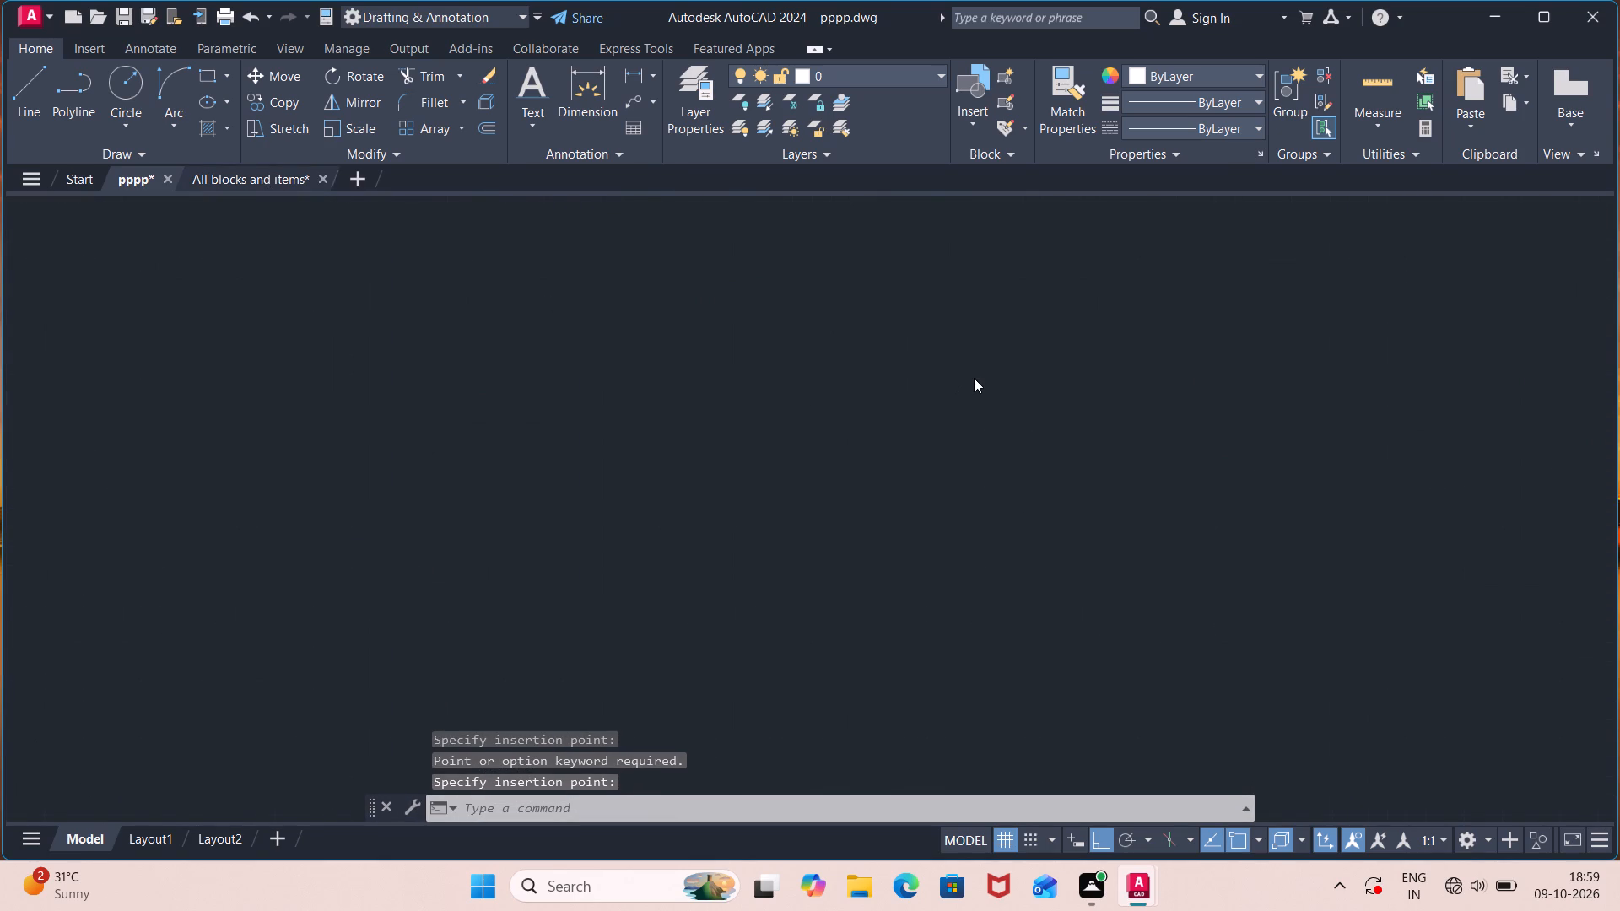
pyautogui.scroll(-1, 1002, 451)
pyautogui.moveTo(1041, 620); pyautogui.dragTo(979, 227, button='middle')
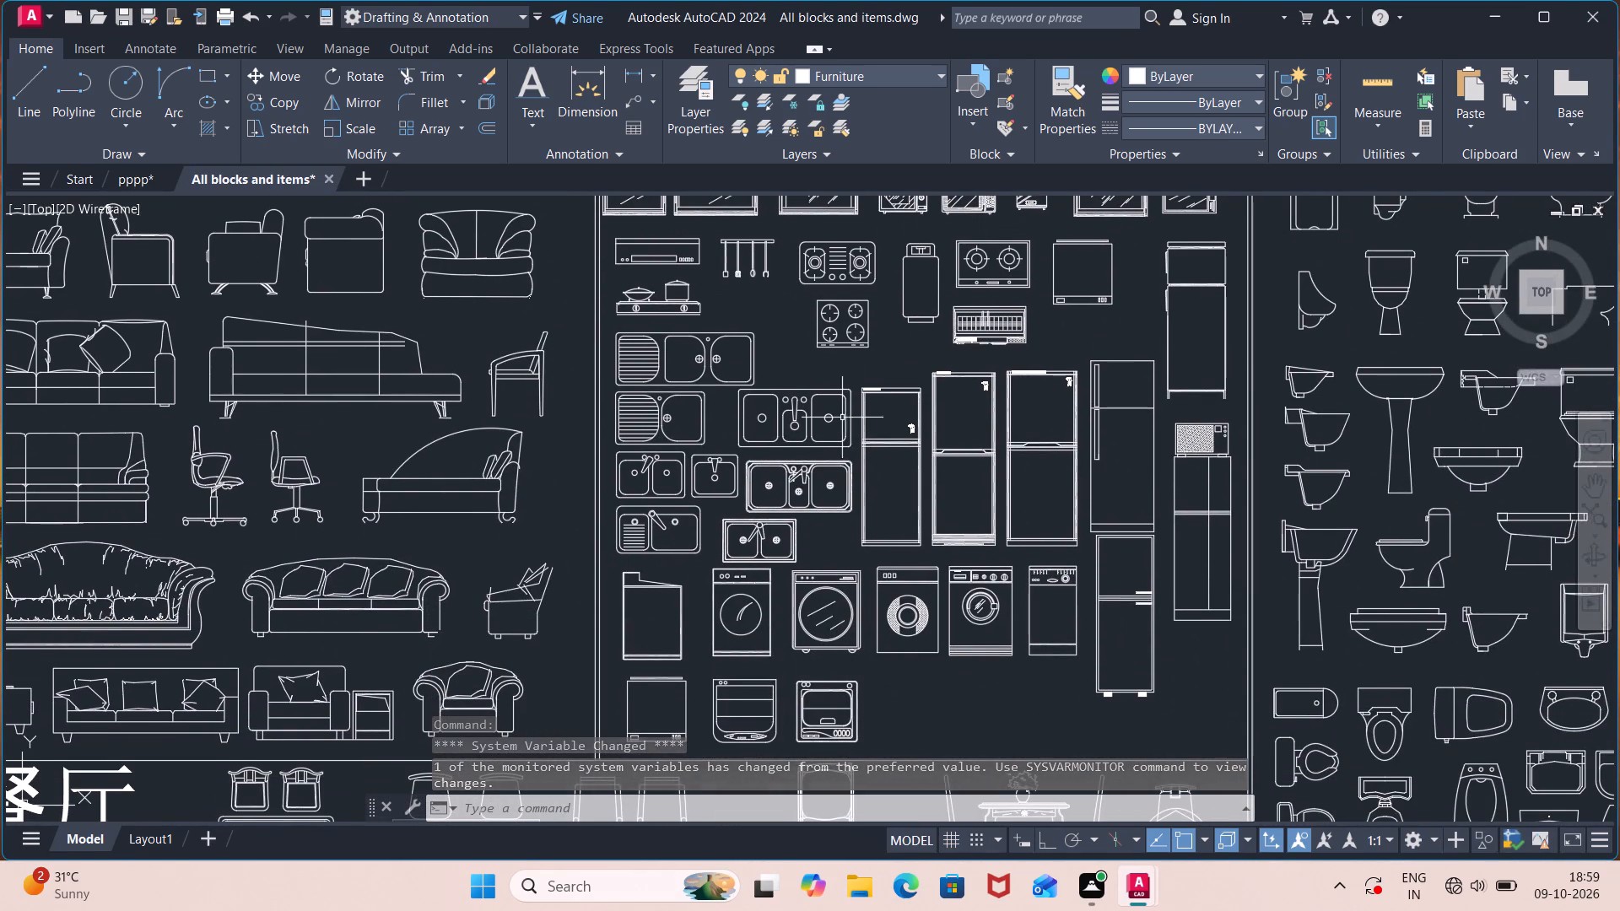
pyautogui.scroll(2, 748, 482)
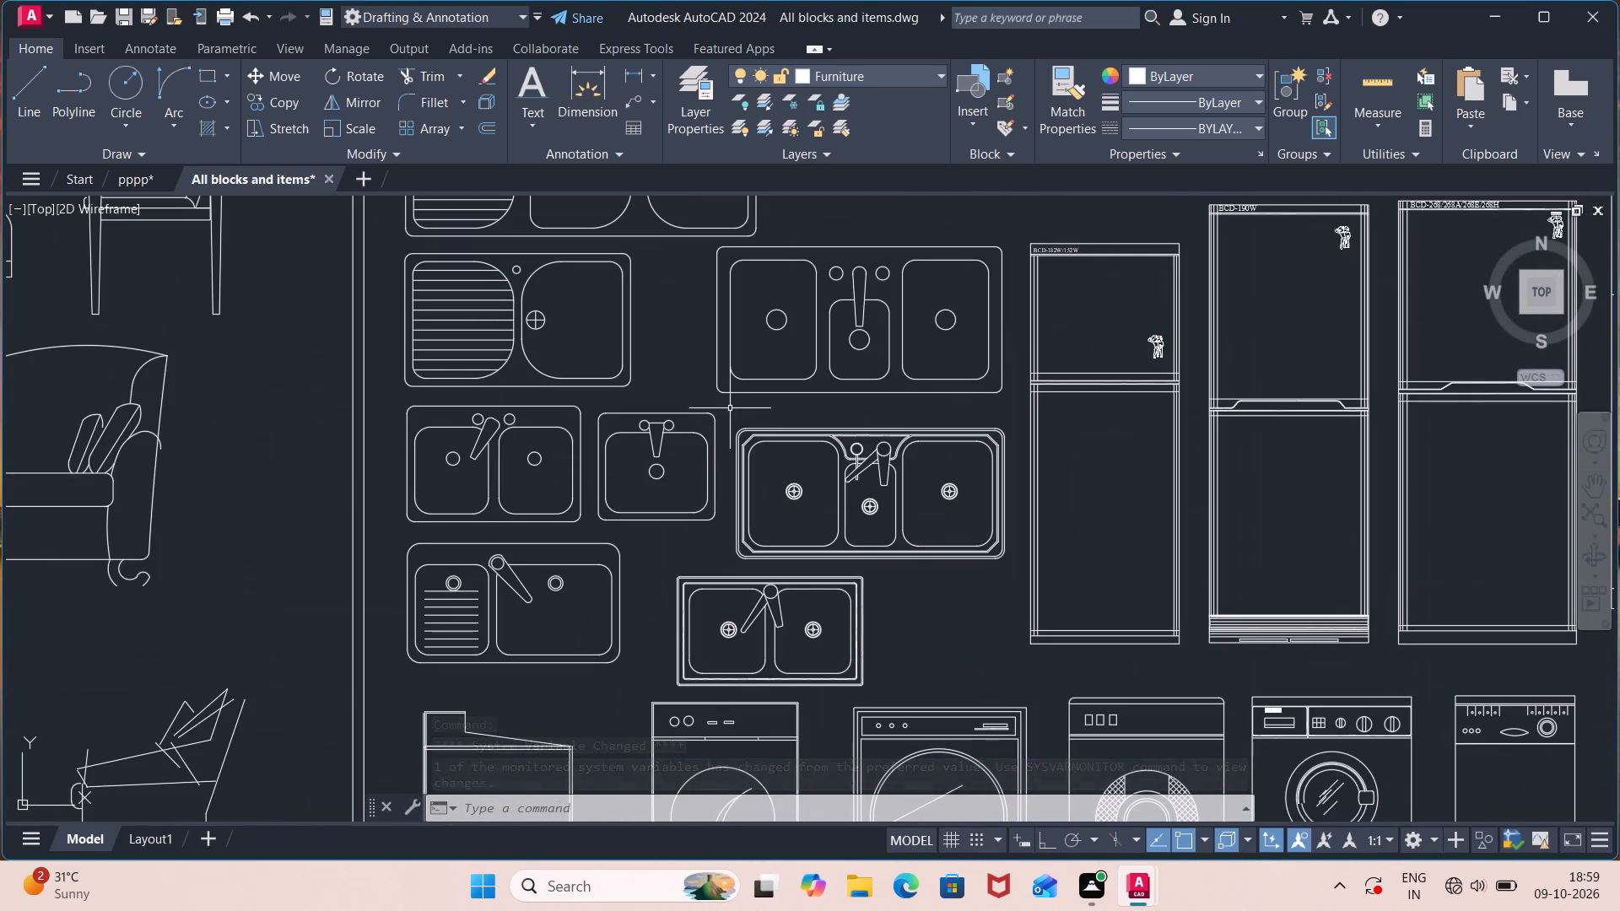
pyautogui.click(732, 419)
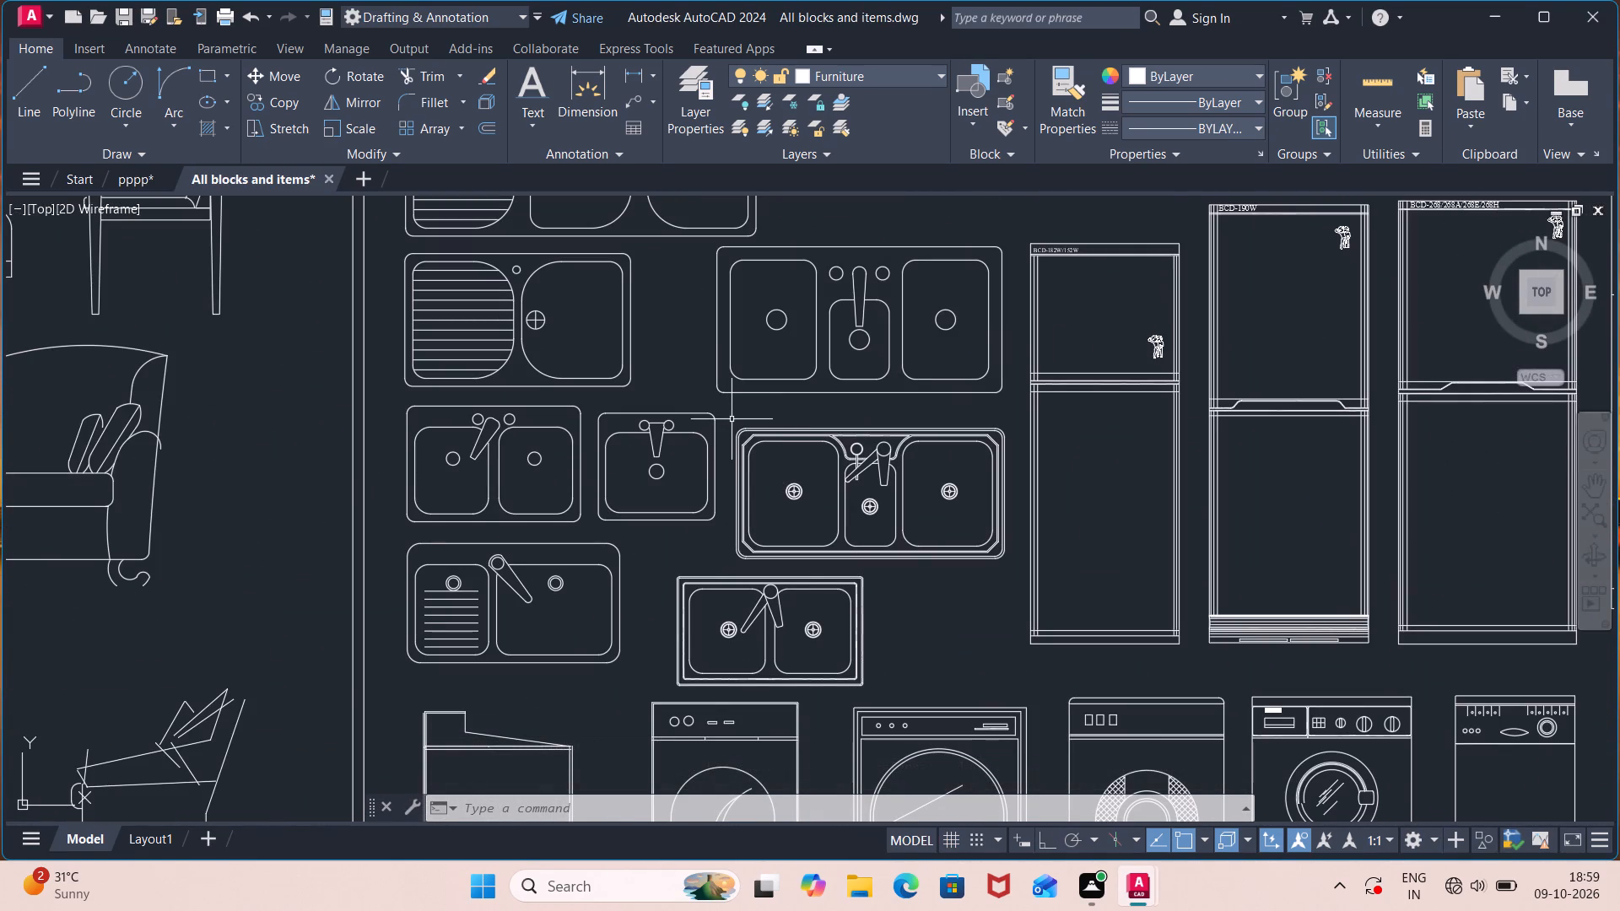
pyautogui.click(1022, 565)
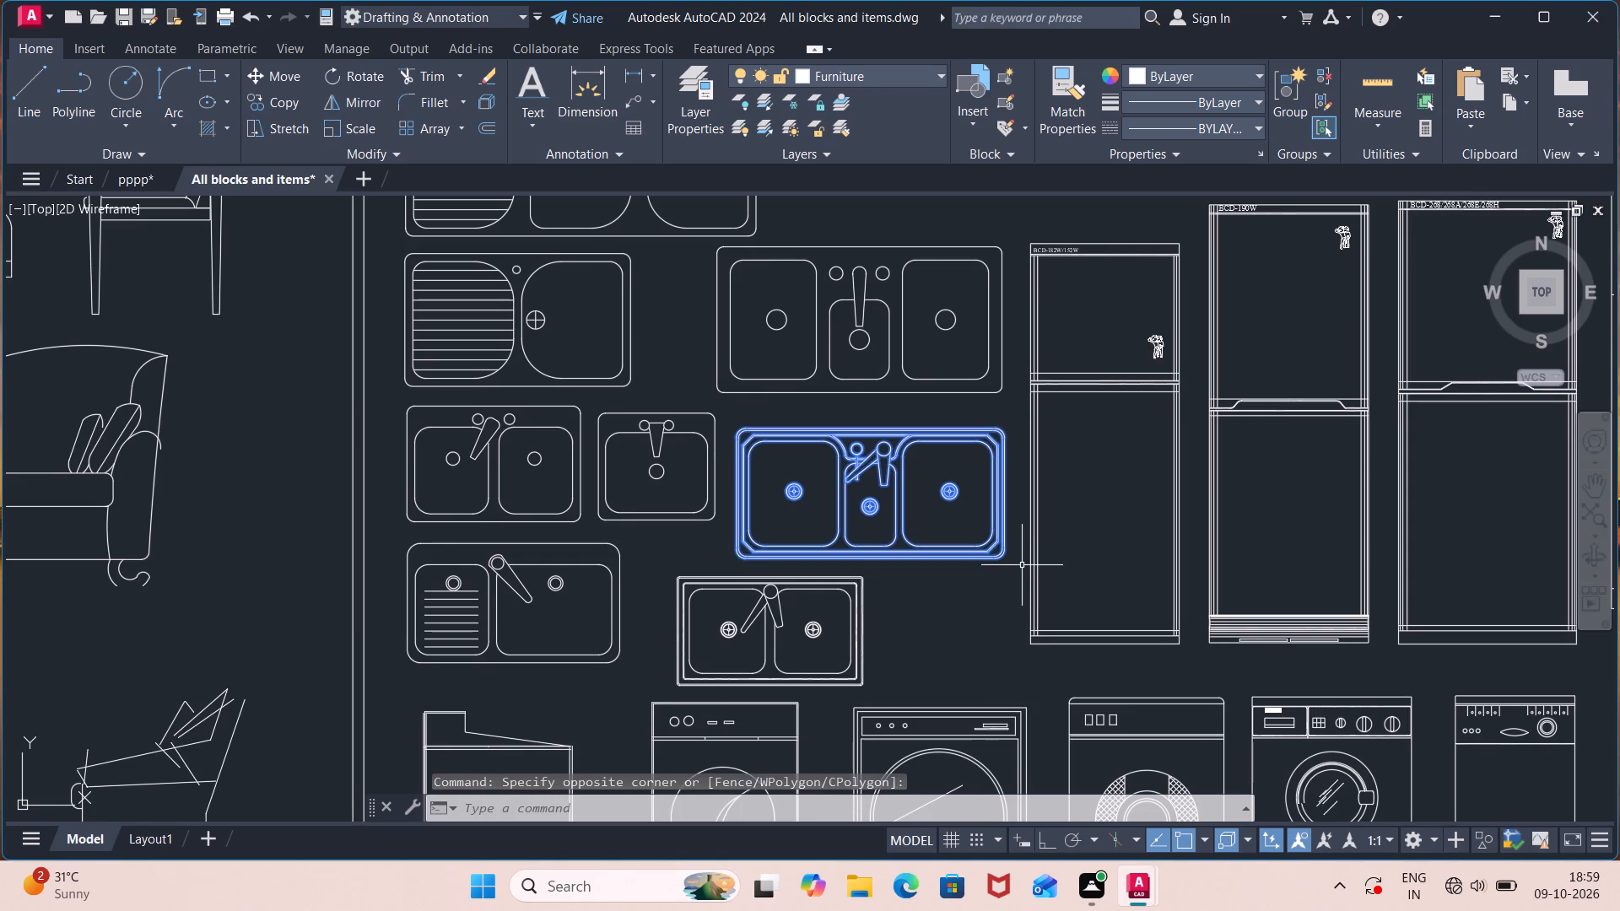
pyautogui.hotkey('ctrl', 'c')
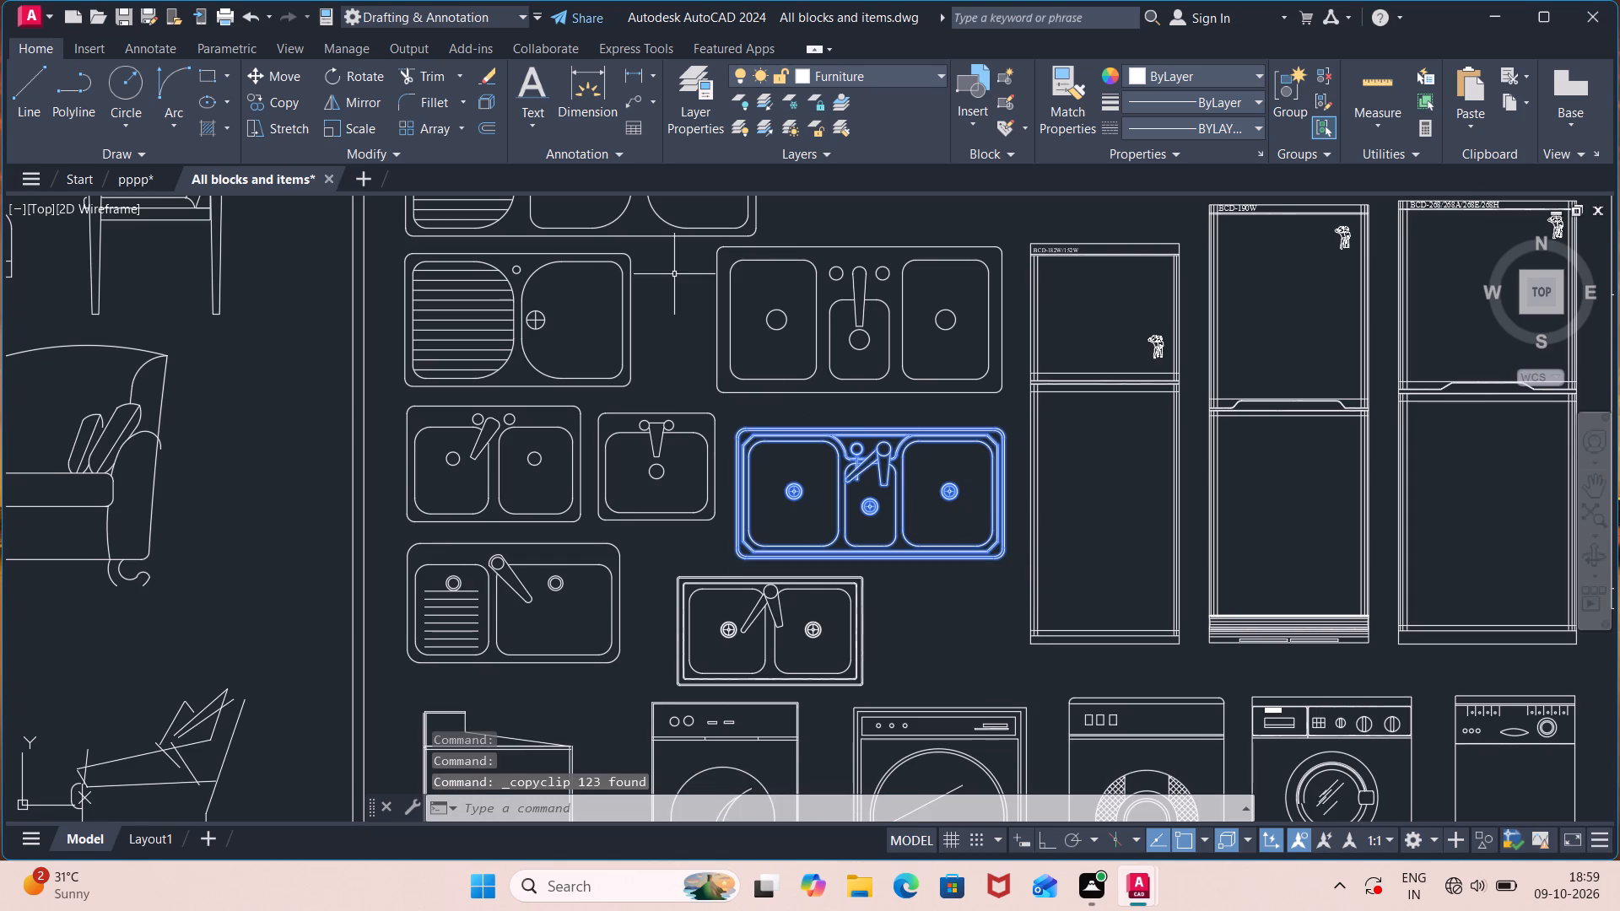
# Paste the sink into the pppp drawing, outside the house above the dining set and beside the cooktop.
pyautogui.click(150, 180)
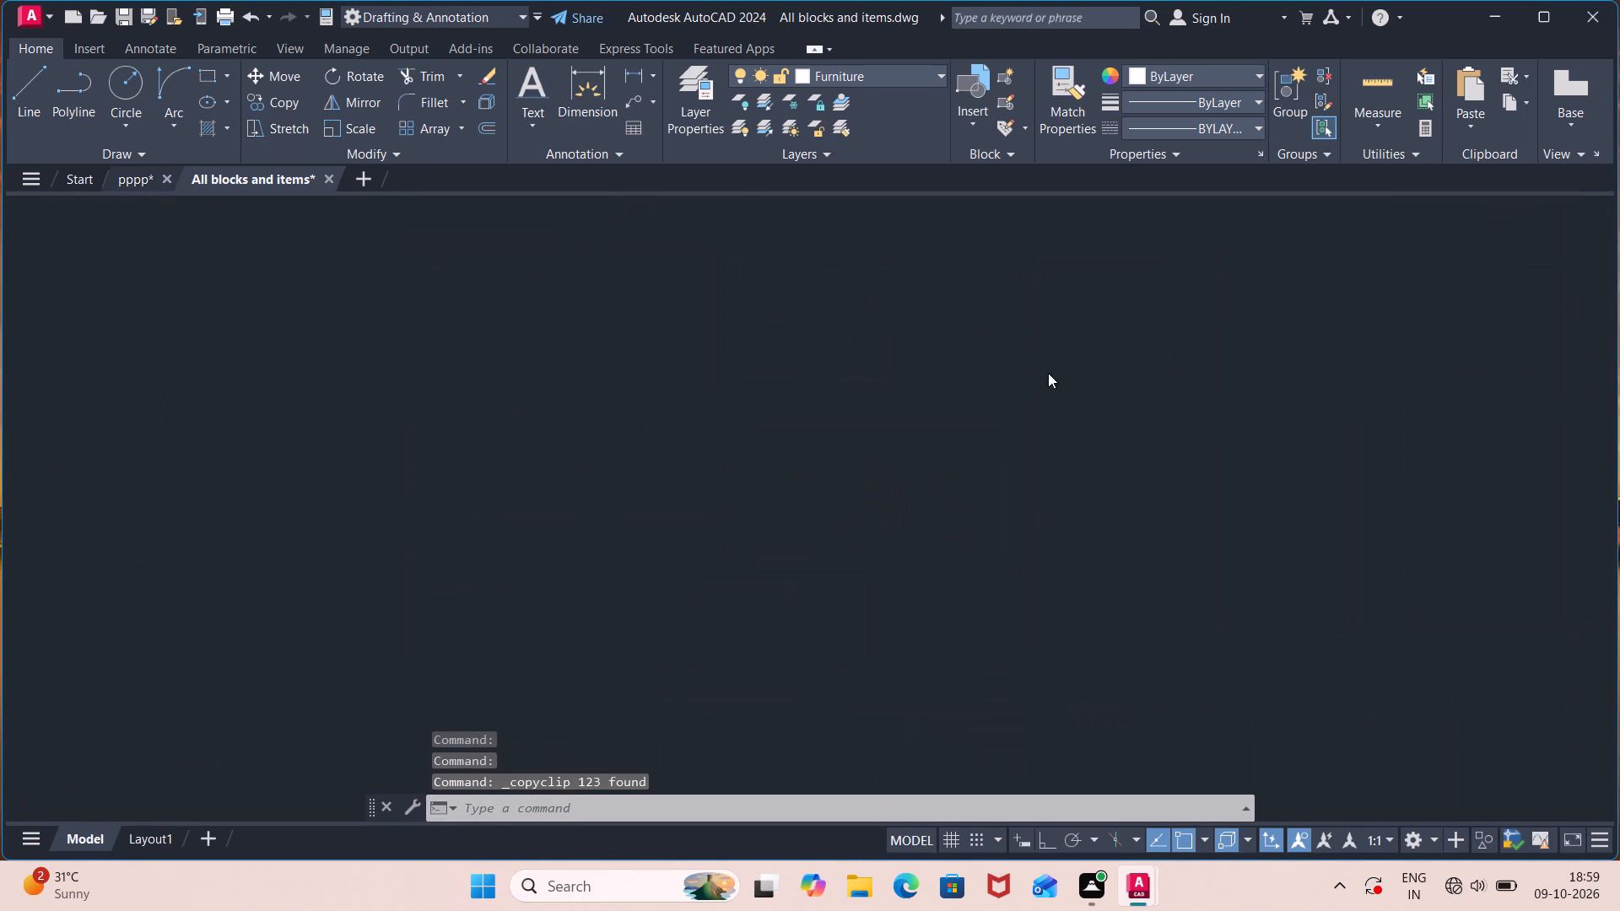
pyautogui.scroll(-1, 1175, 490)
pyautogui.scroll(1, 1159, 473)
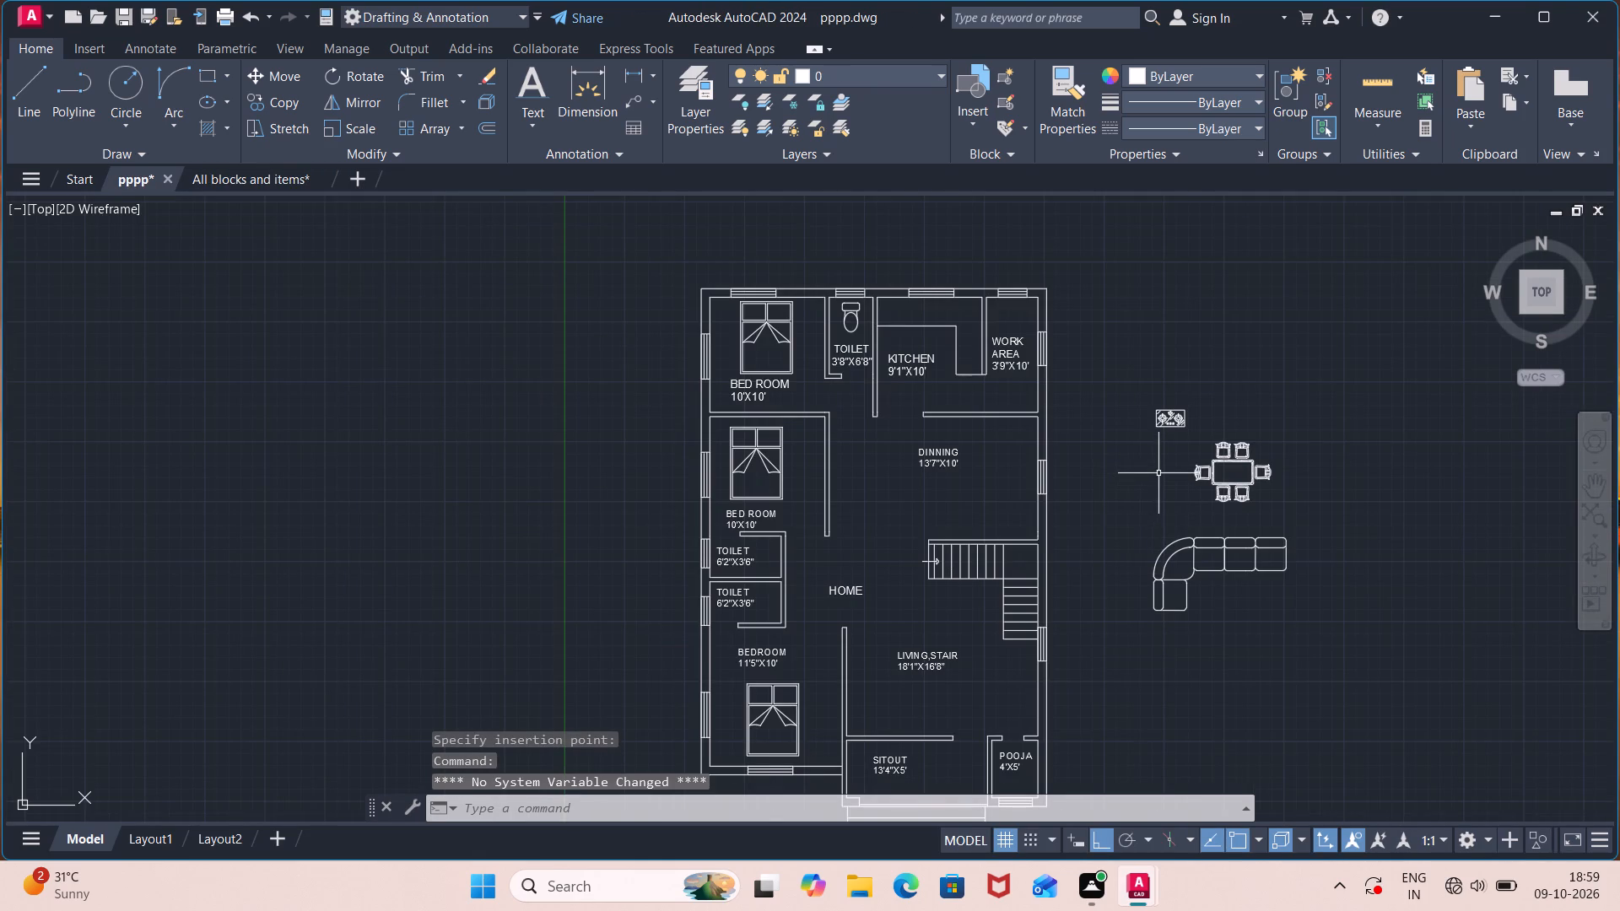
pyautogui.click(1246, 373)
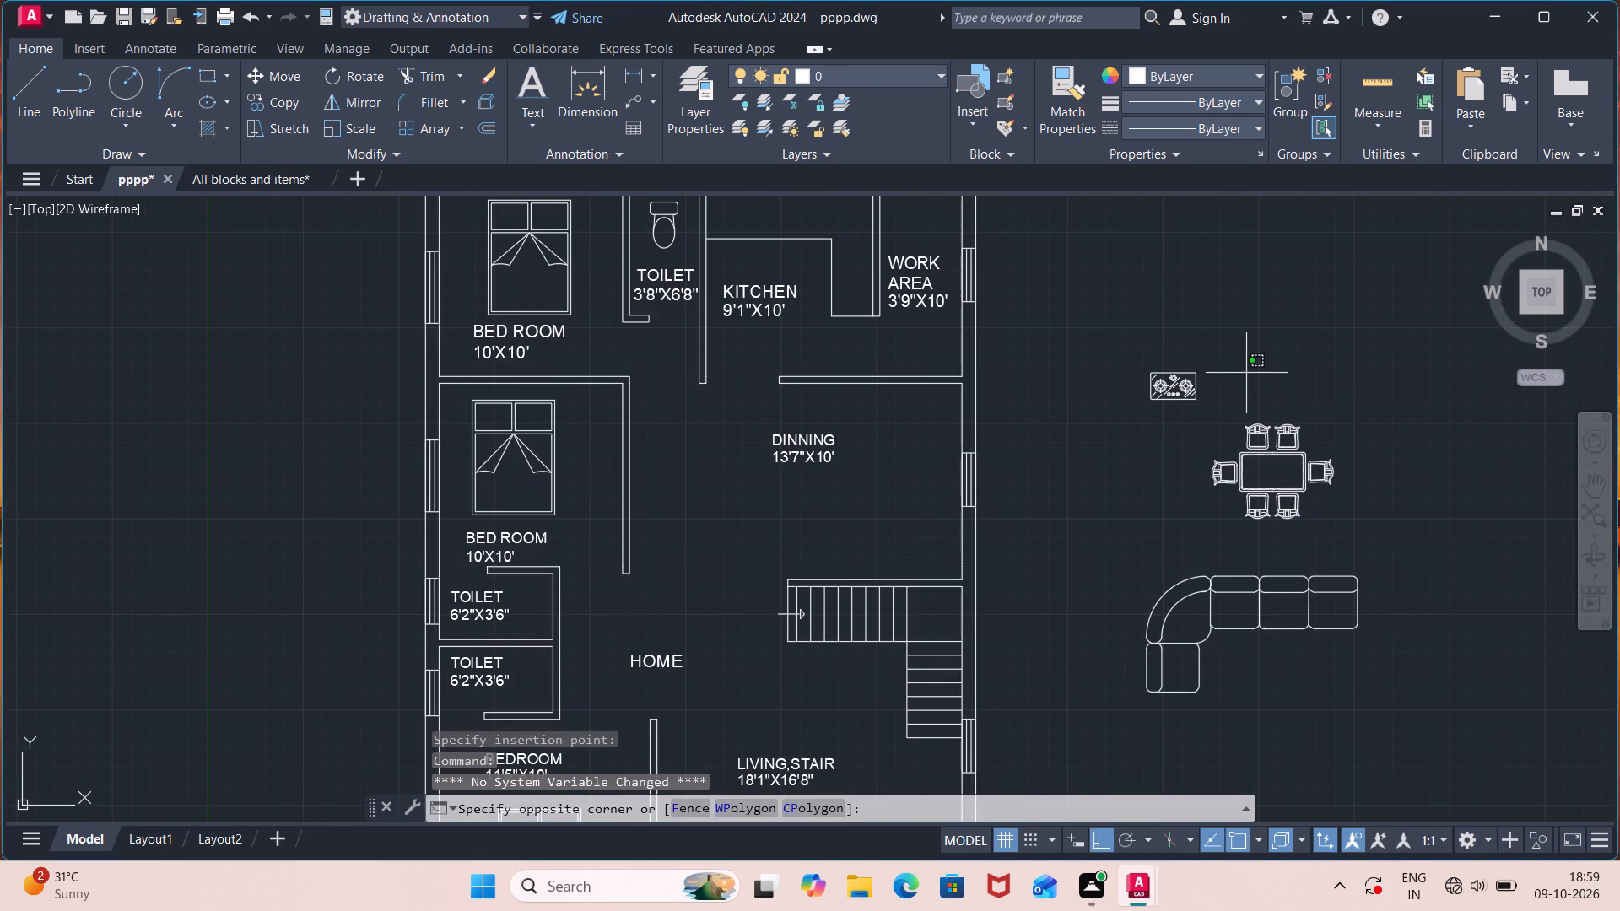
pyautogui.hotkey('ctrl', 'v')
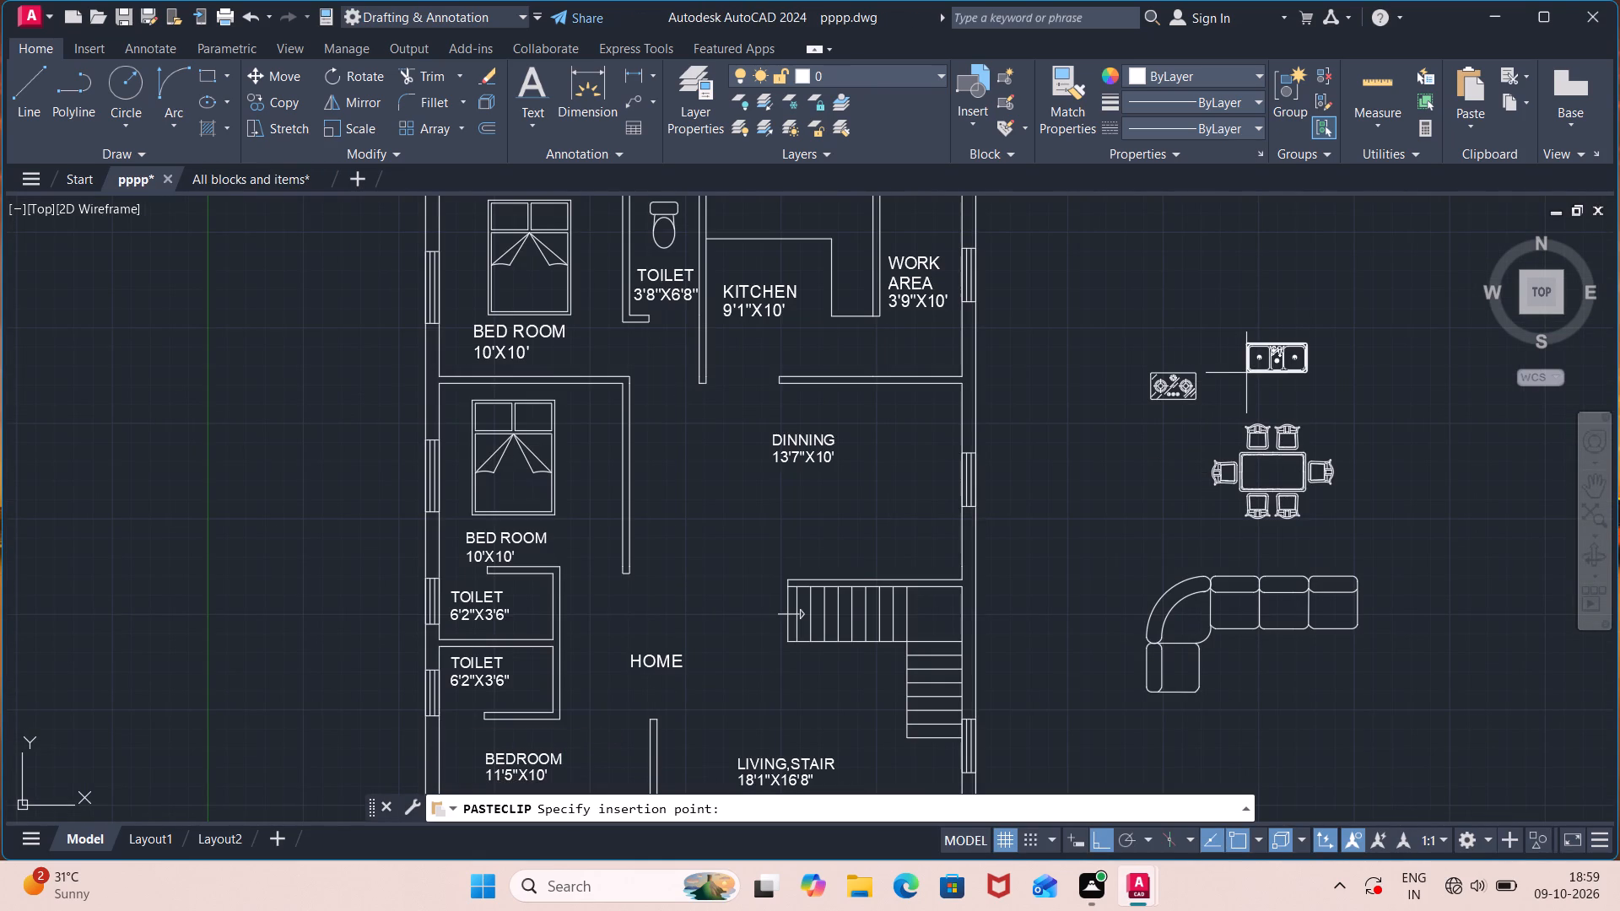
pyautogui.click(1246, 373)
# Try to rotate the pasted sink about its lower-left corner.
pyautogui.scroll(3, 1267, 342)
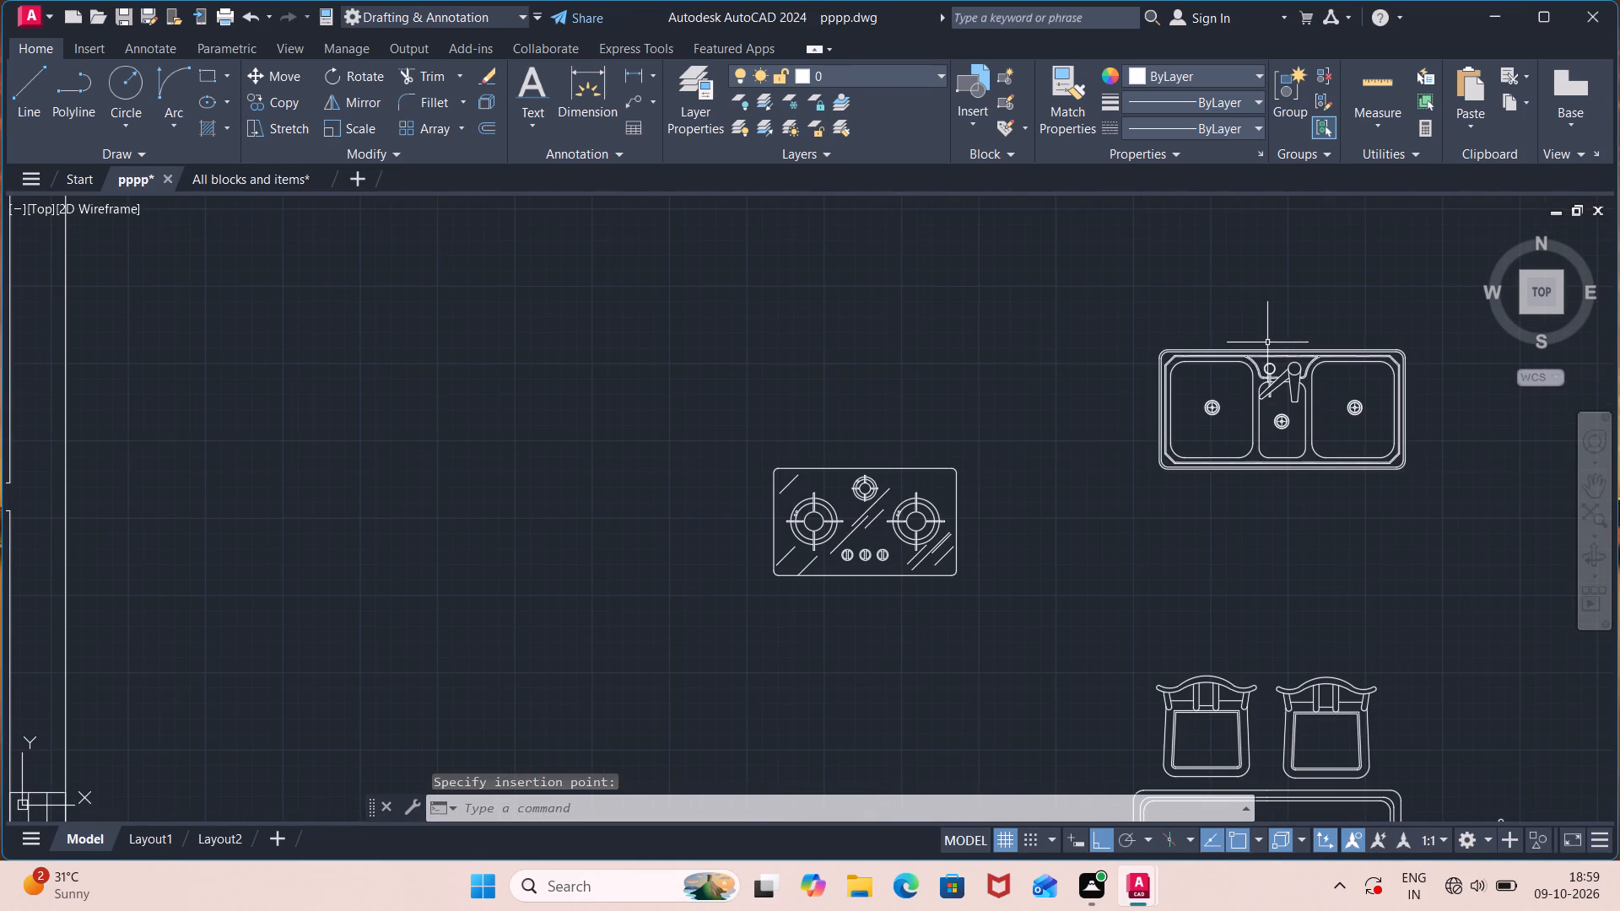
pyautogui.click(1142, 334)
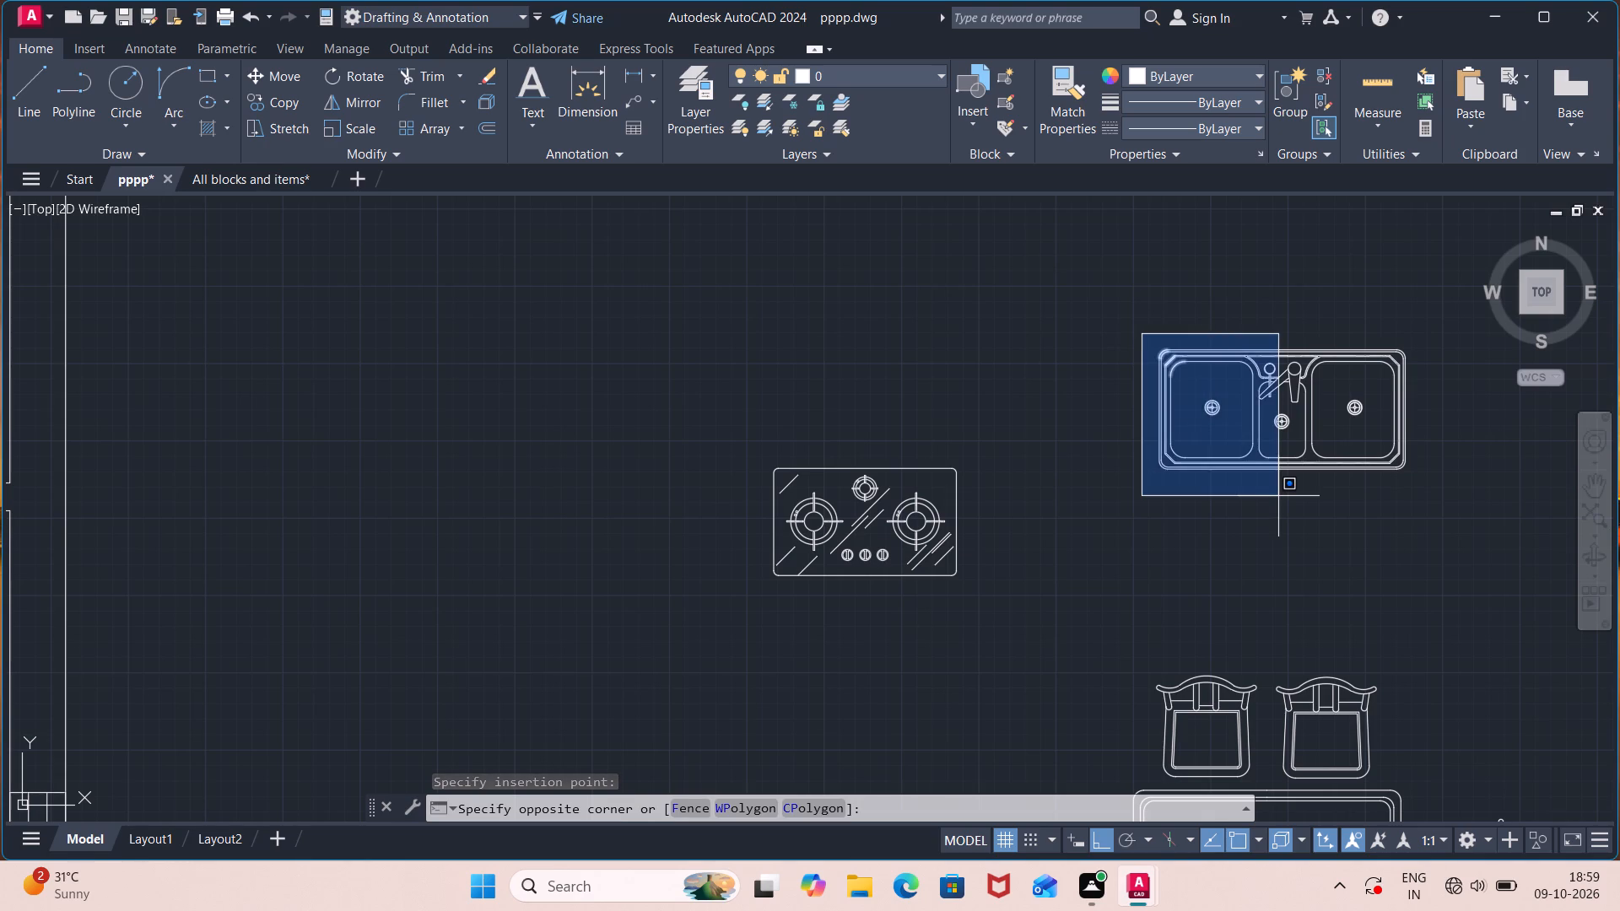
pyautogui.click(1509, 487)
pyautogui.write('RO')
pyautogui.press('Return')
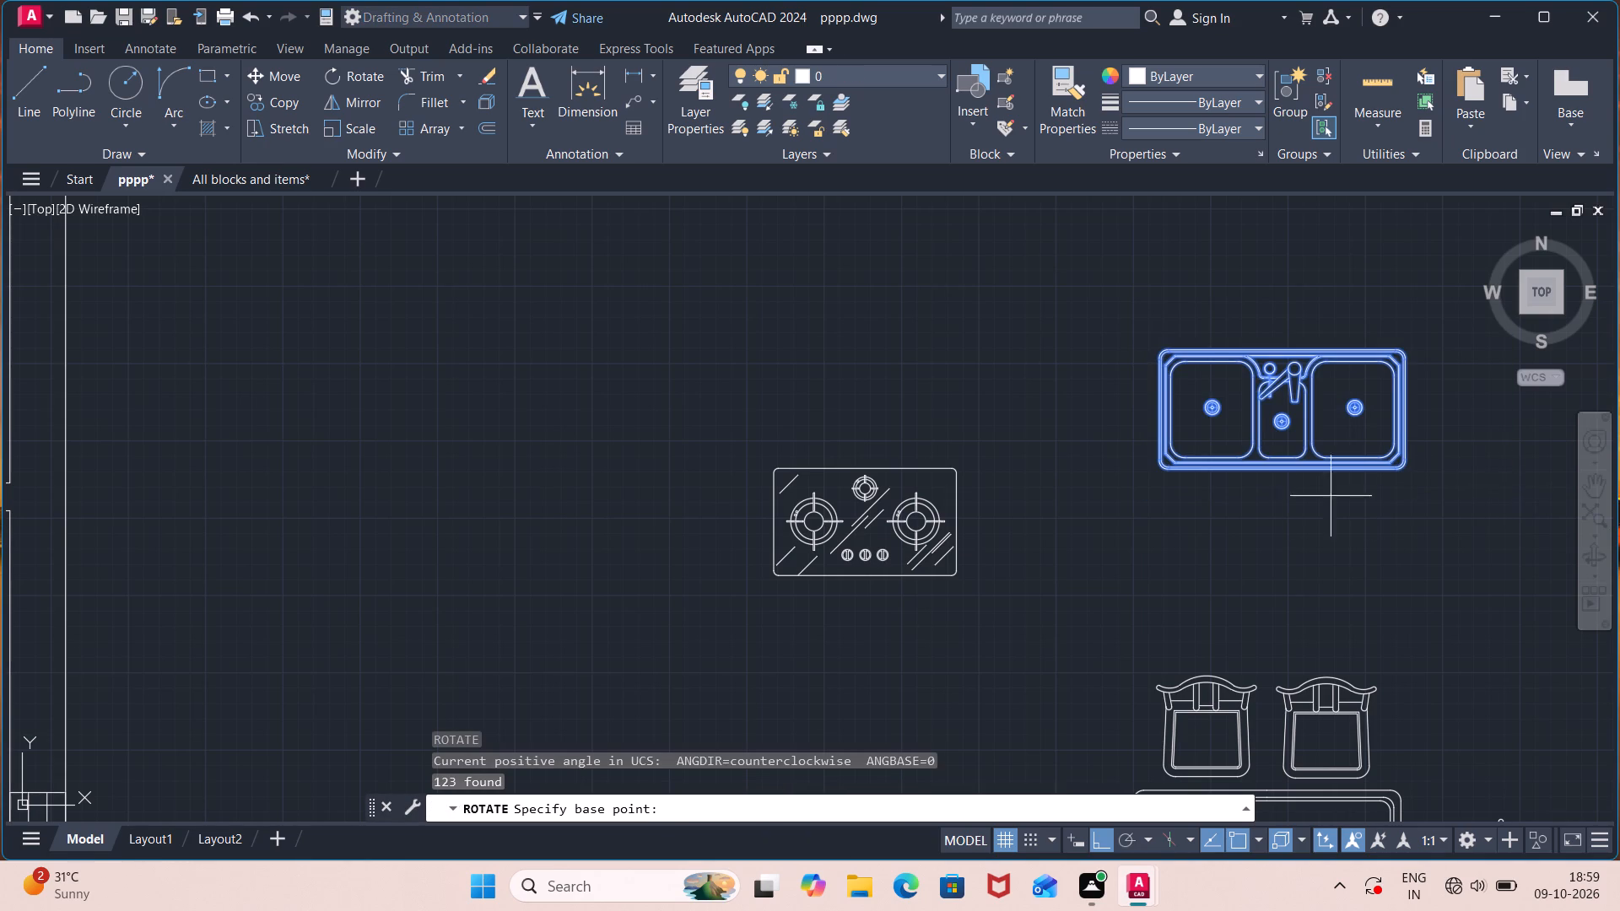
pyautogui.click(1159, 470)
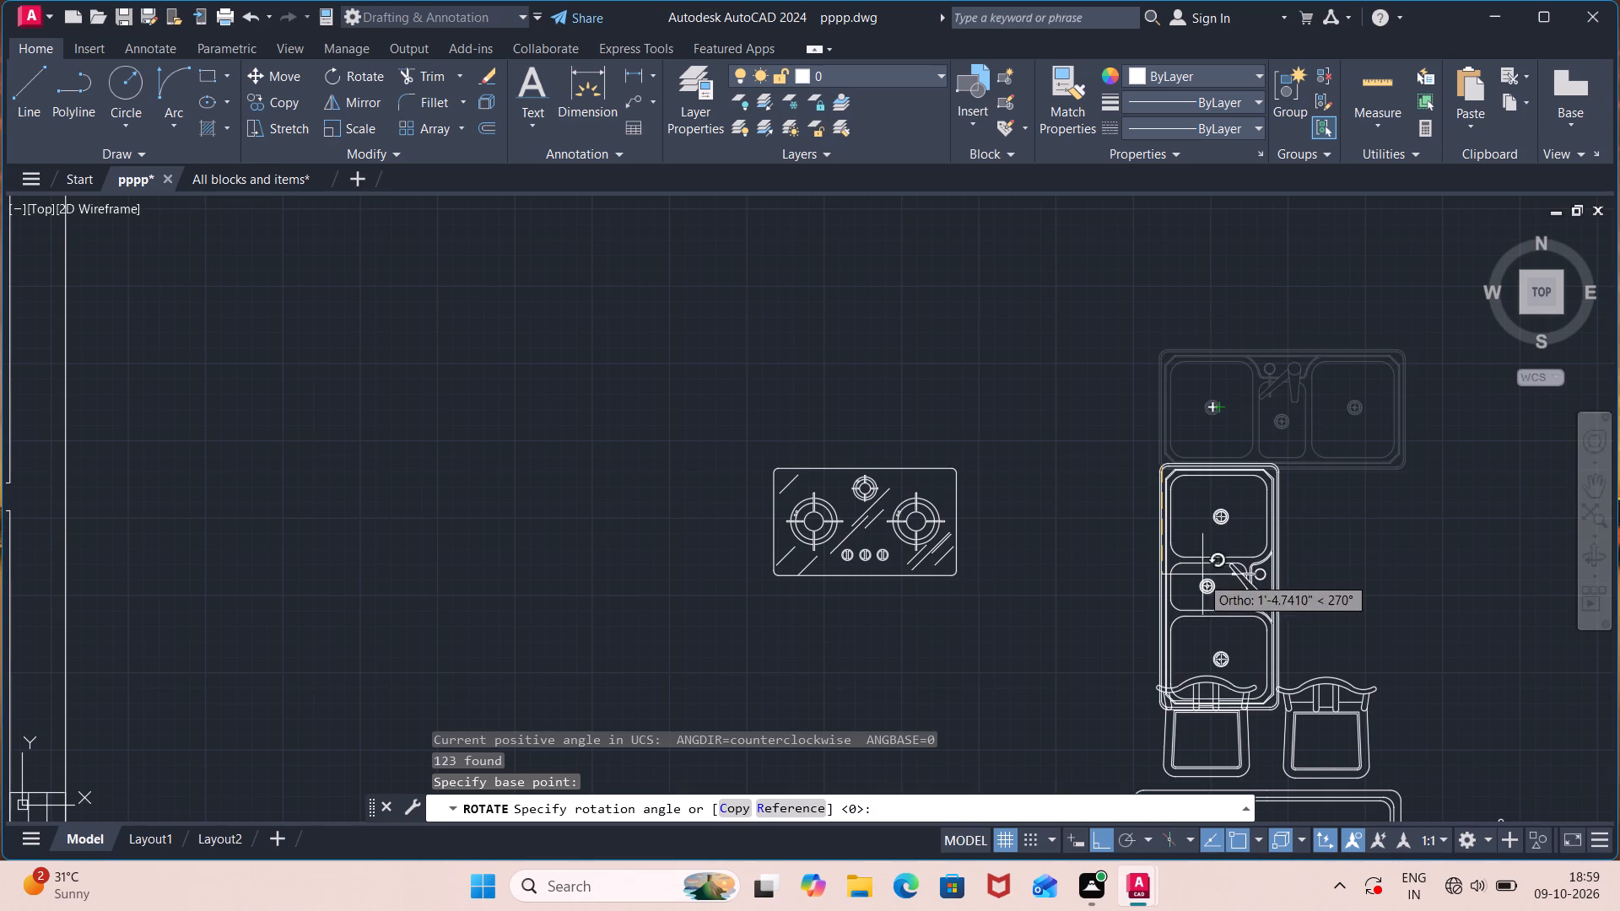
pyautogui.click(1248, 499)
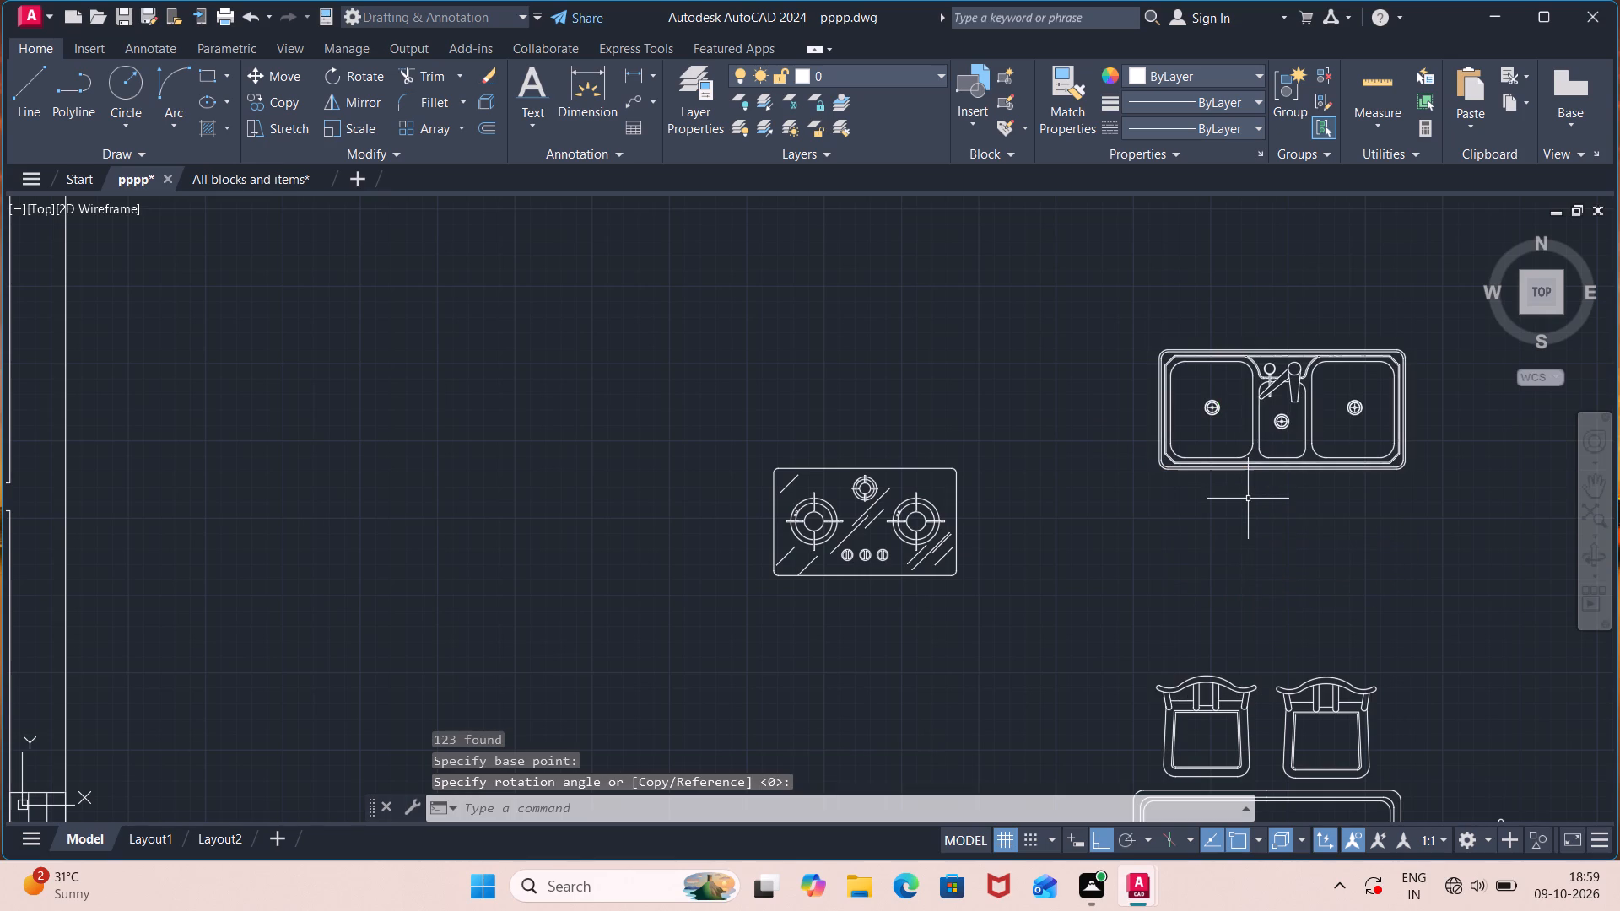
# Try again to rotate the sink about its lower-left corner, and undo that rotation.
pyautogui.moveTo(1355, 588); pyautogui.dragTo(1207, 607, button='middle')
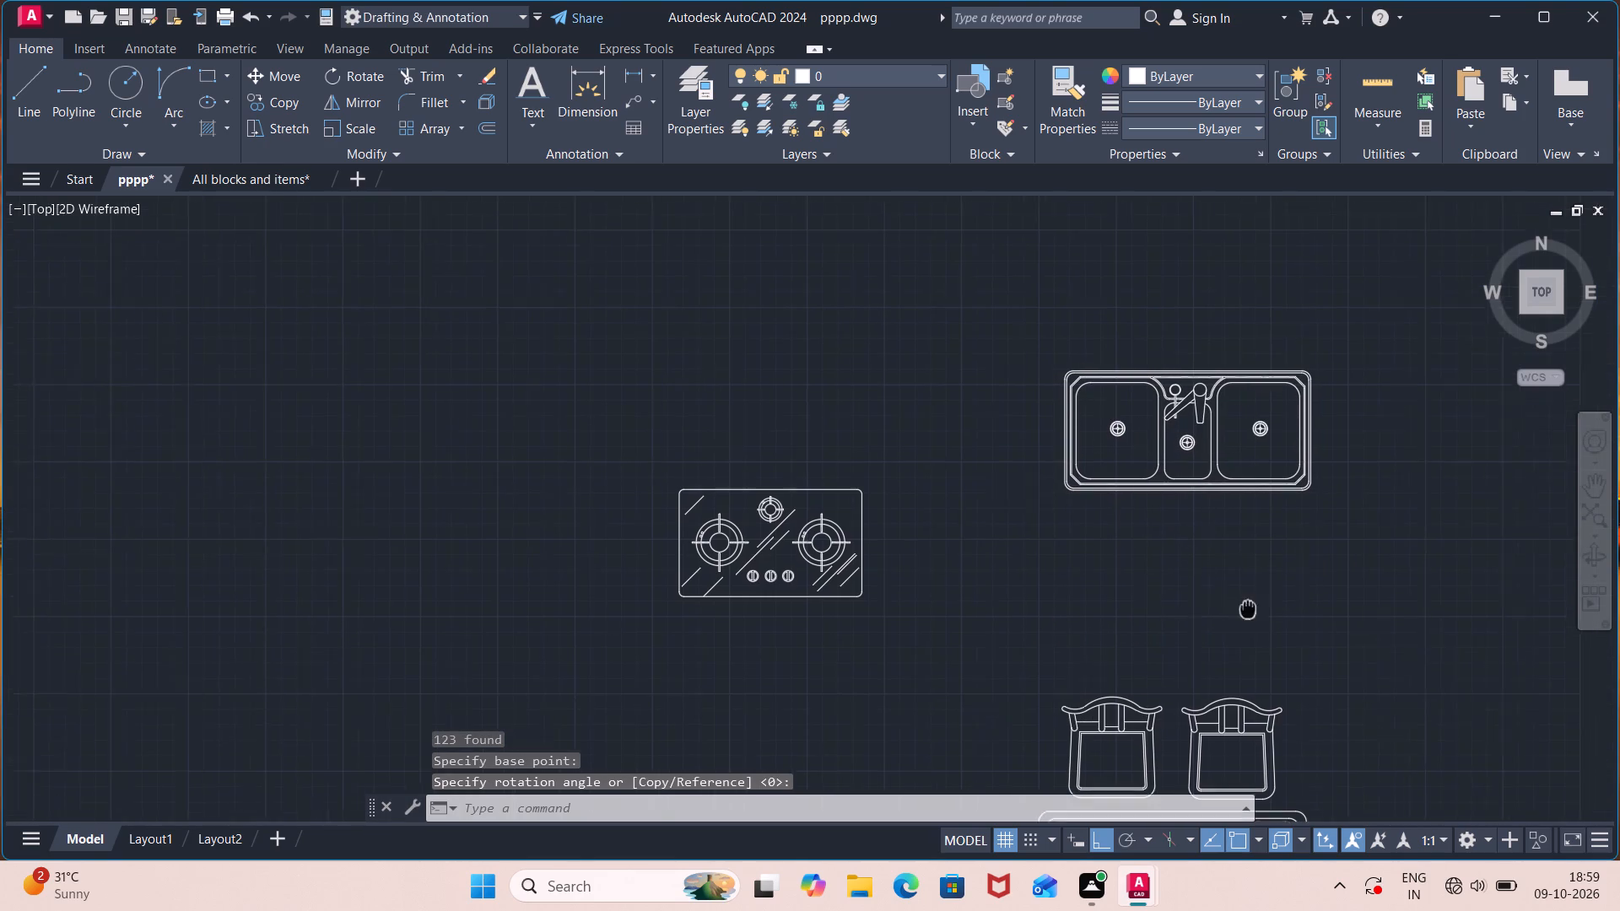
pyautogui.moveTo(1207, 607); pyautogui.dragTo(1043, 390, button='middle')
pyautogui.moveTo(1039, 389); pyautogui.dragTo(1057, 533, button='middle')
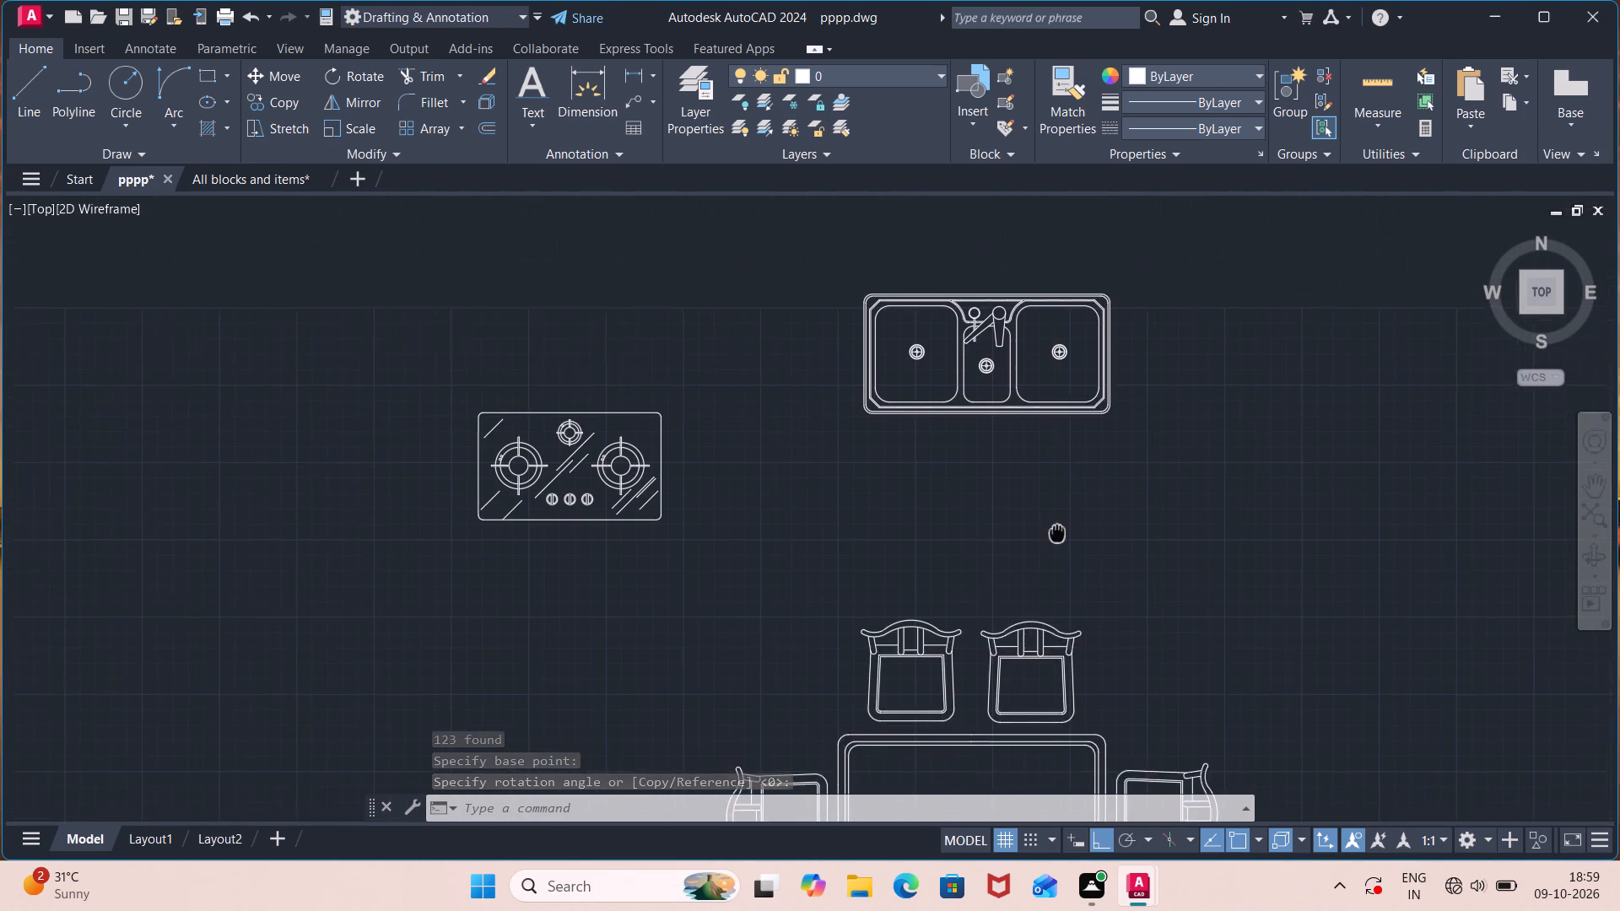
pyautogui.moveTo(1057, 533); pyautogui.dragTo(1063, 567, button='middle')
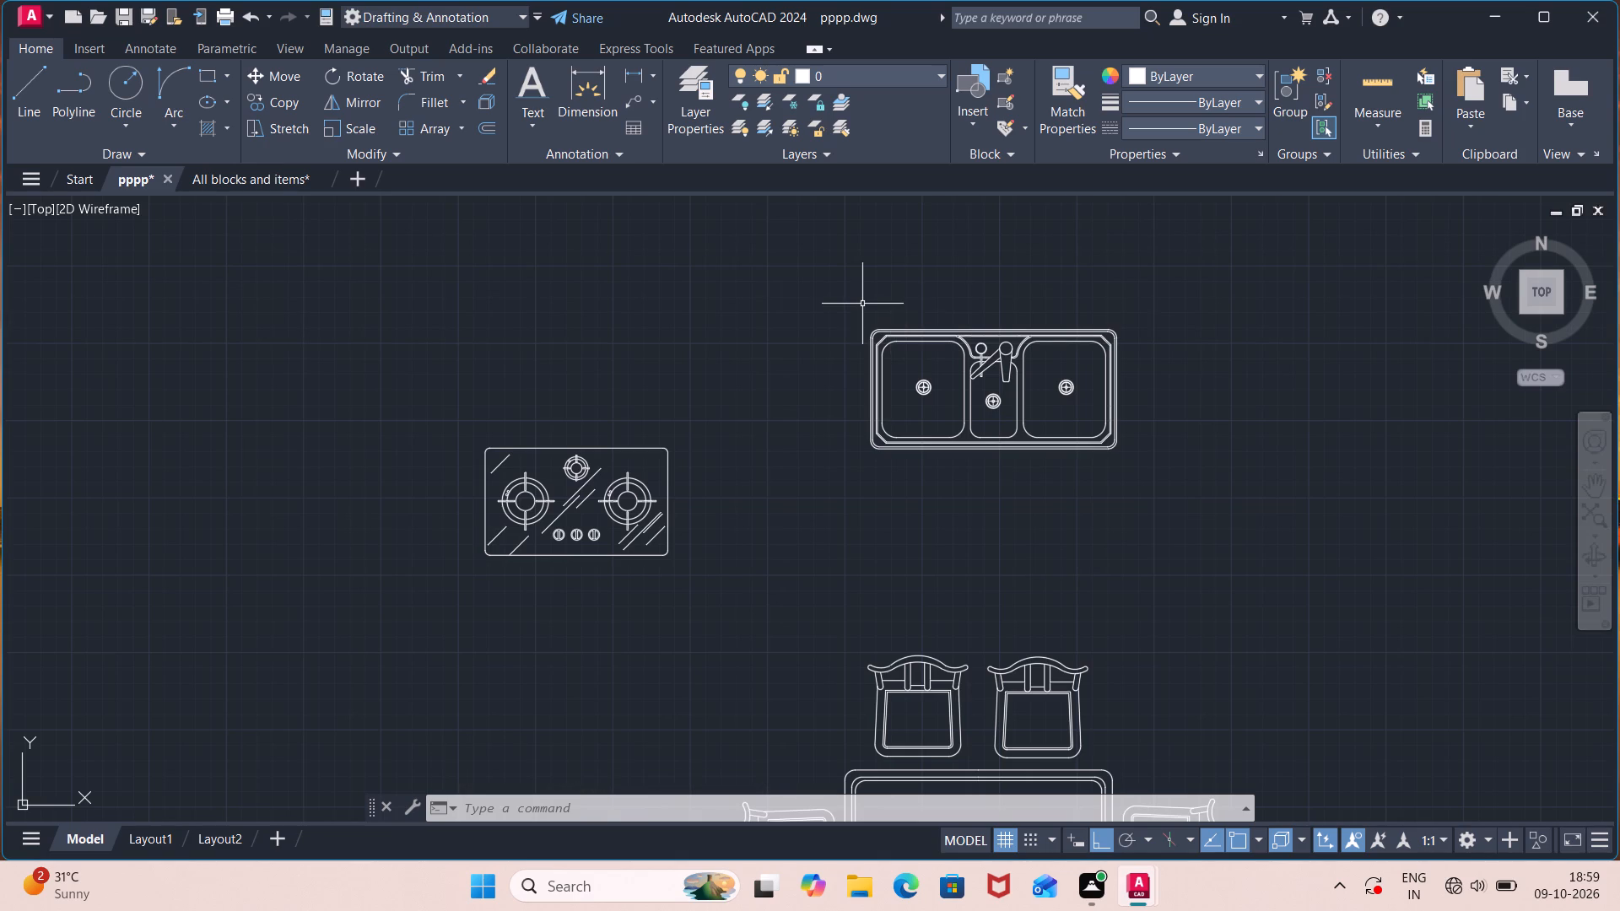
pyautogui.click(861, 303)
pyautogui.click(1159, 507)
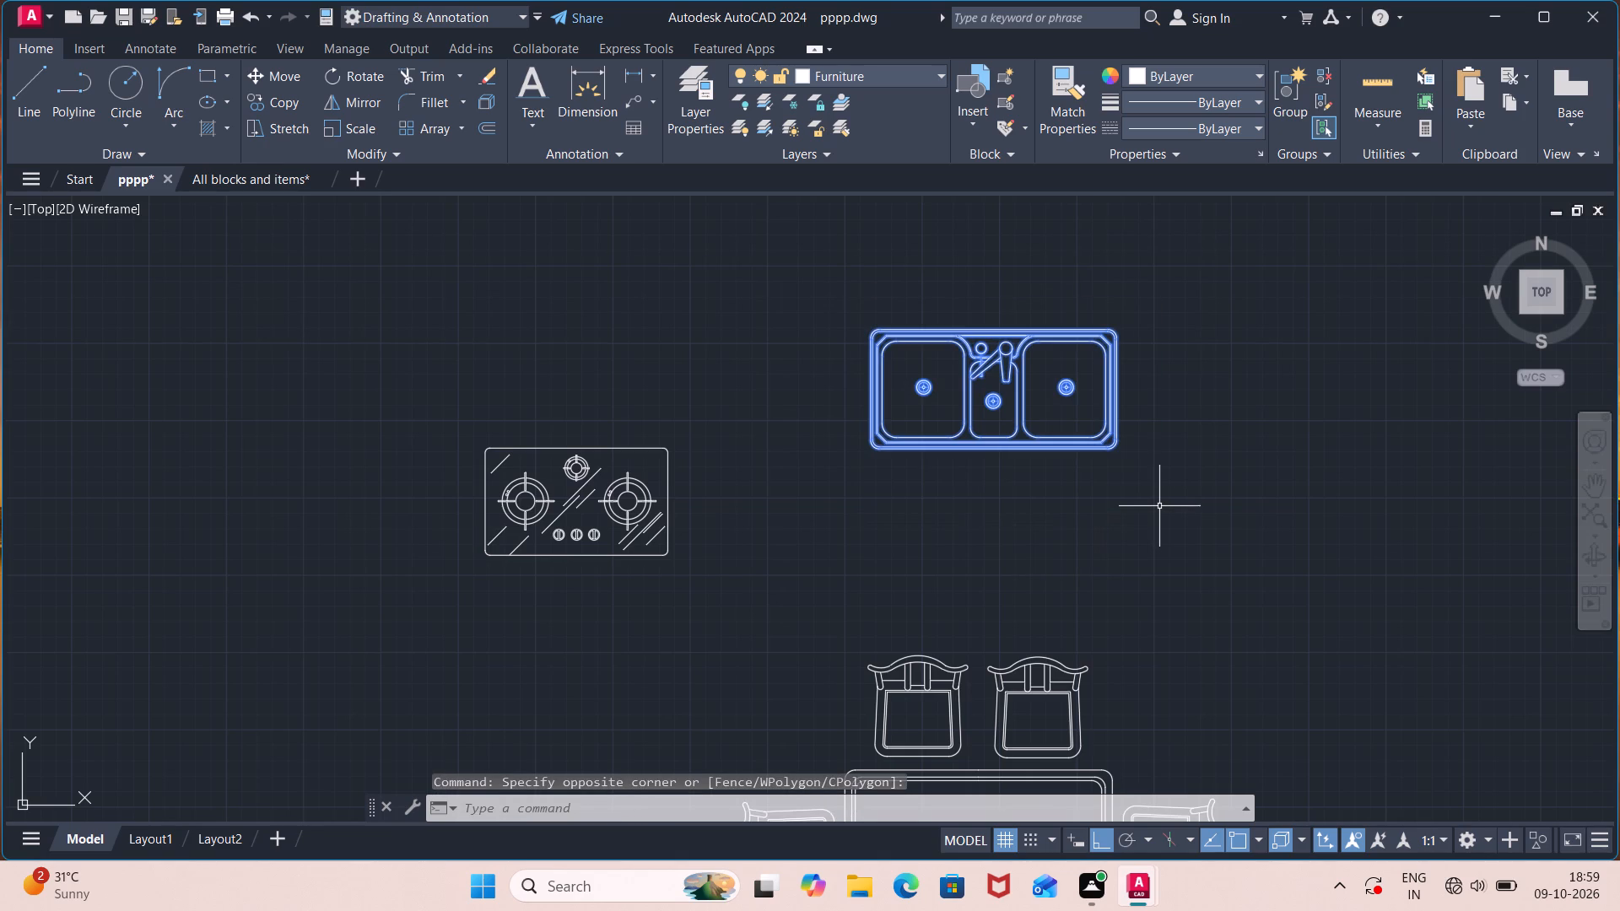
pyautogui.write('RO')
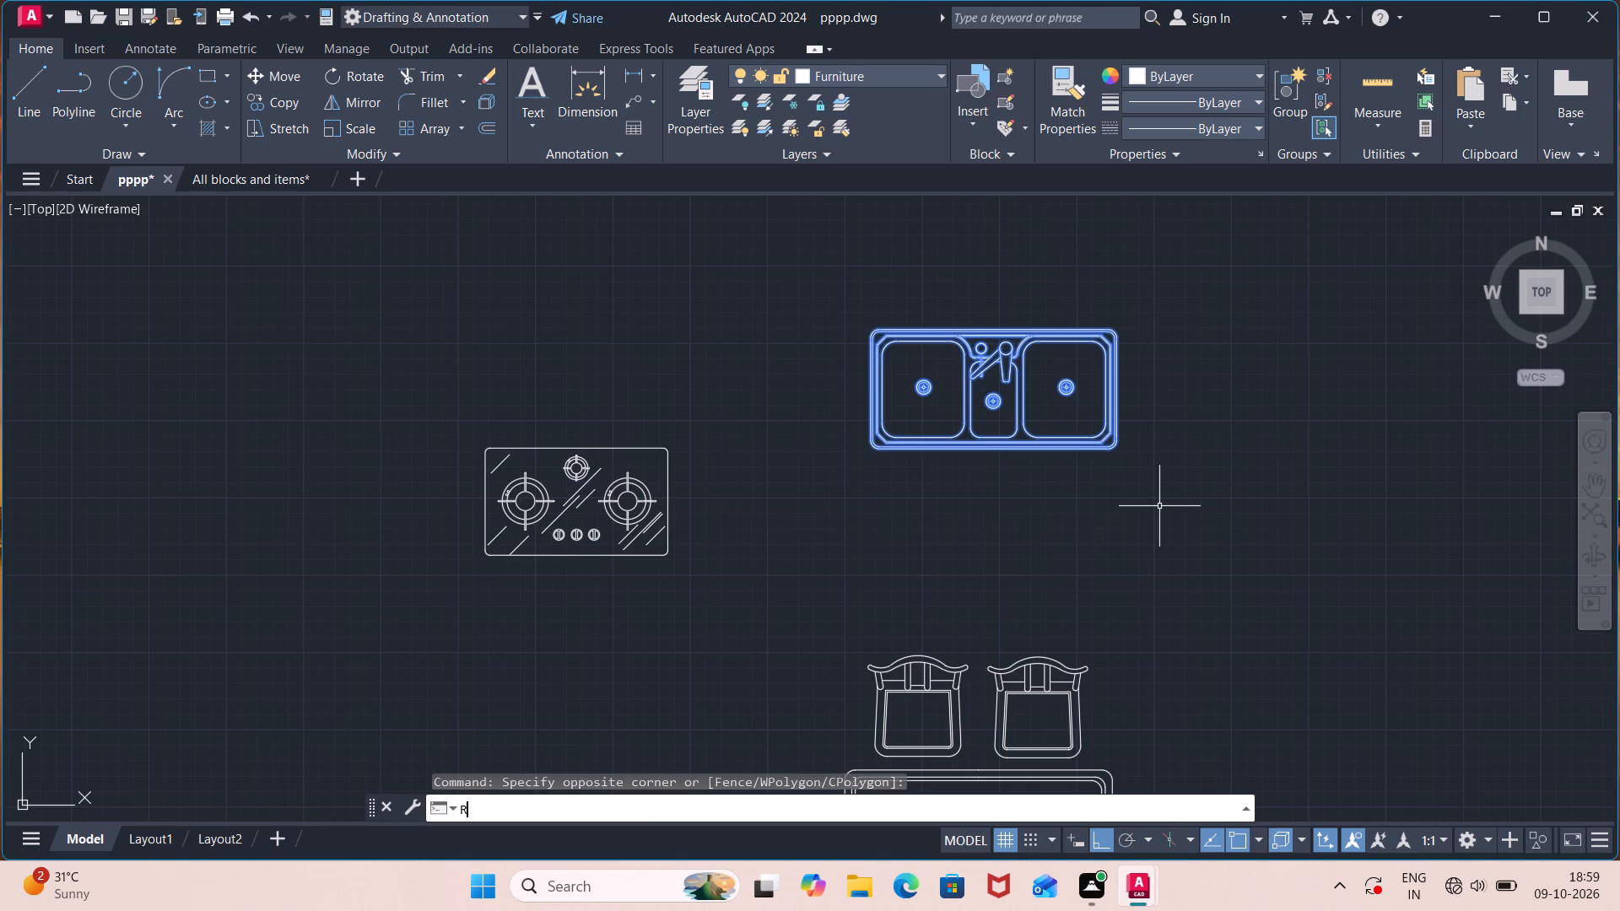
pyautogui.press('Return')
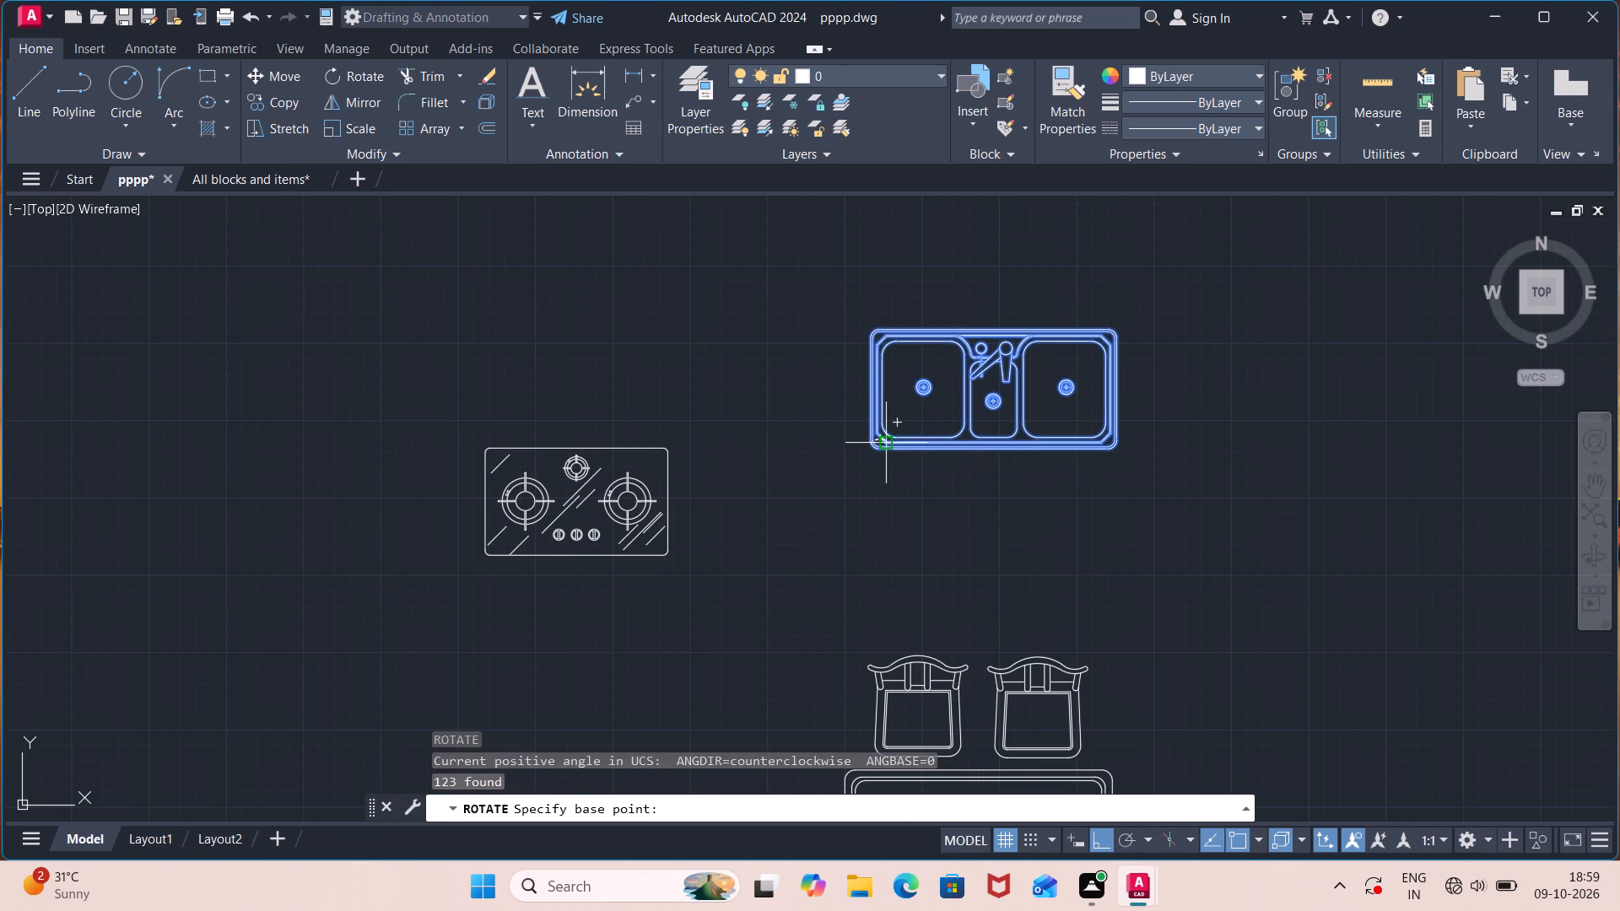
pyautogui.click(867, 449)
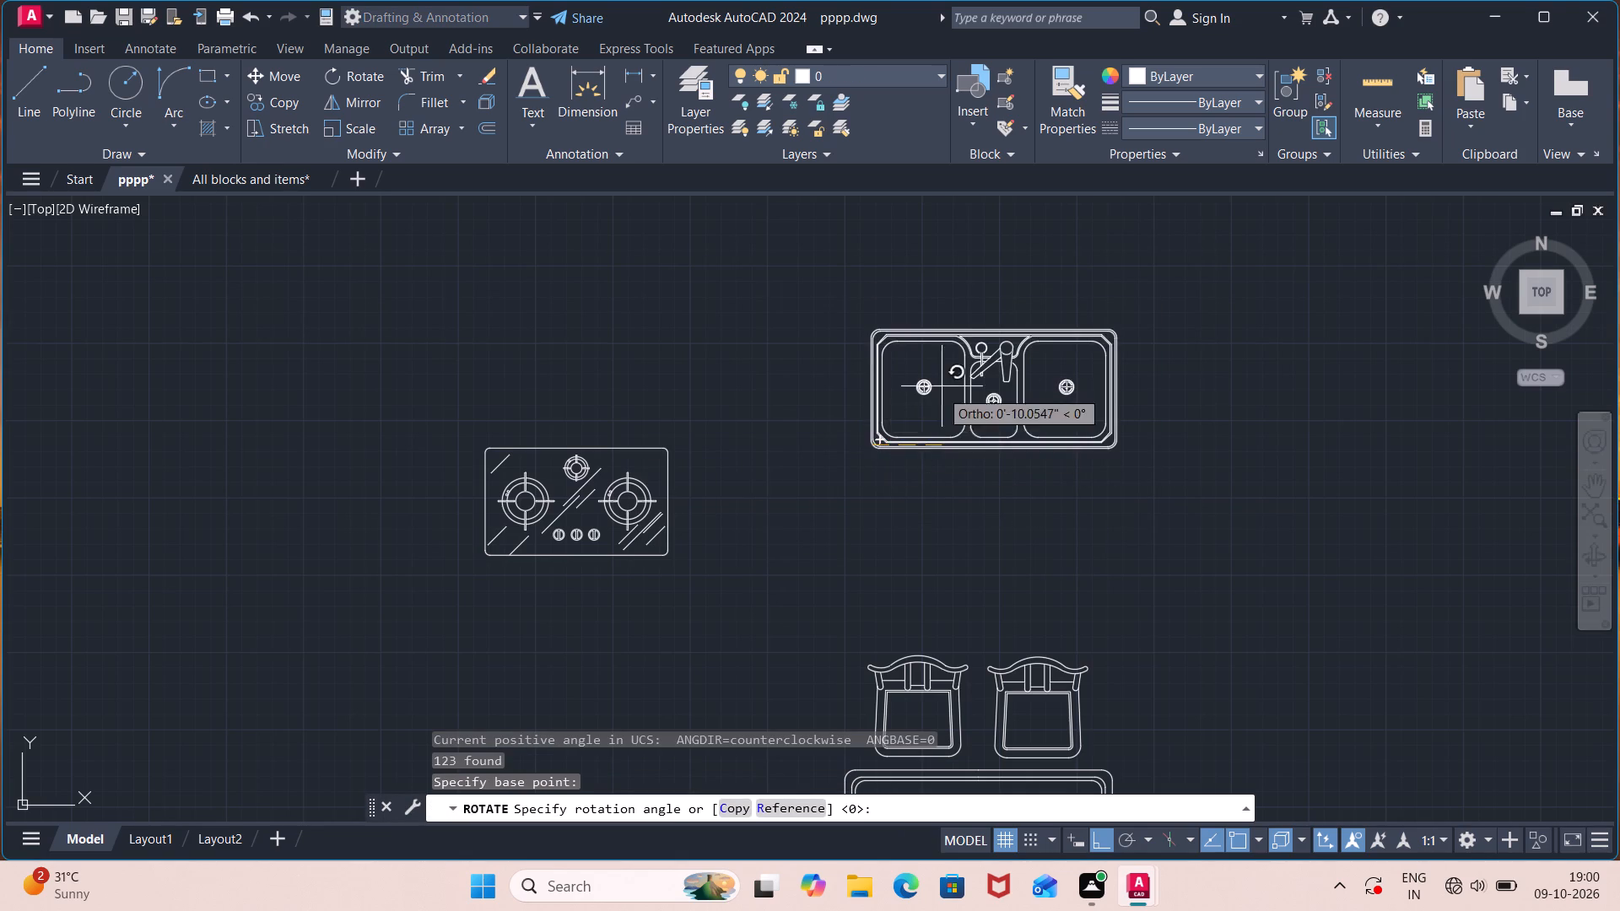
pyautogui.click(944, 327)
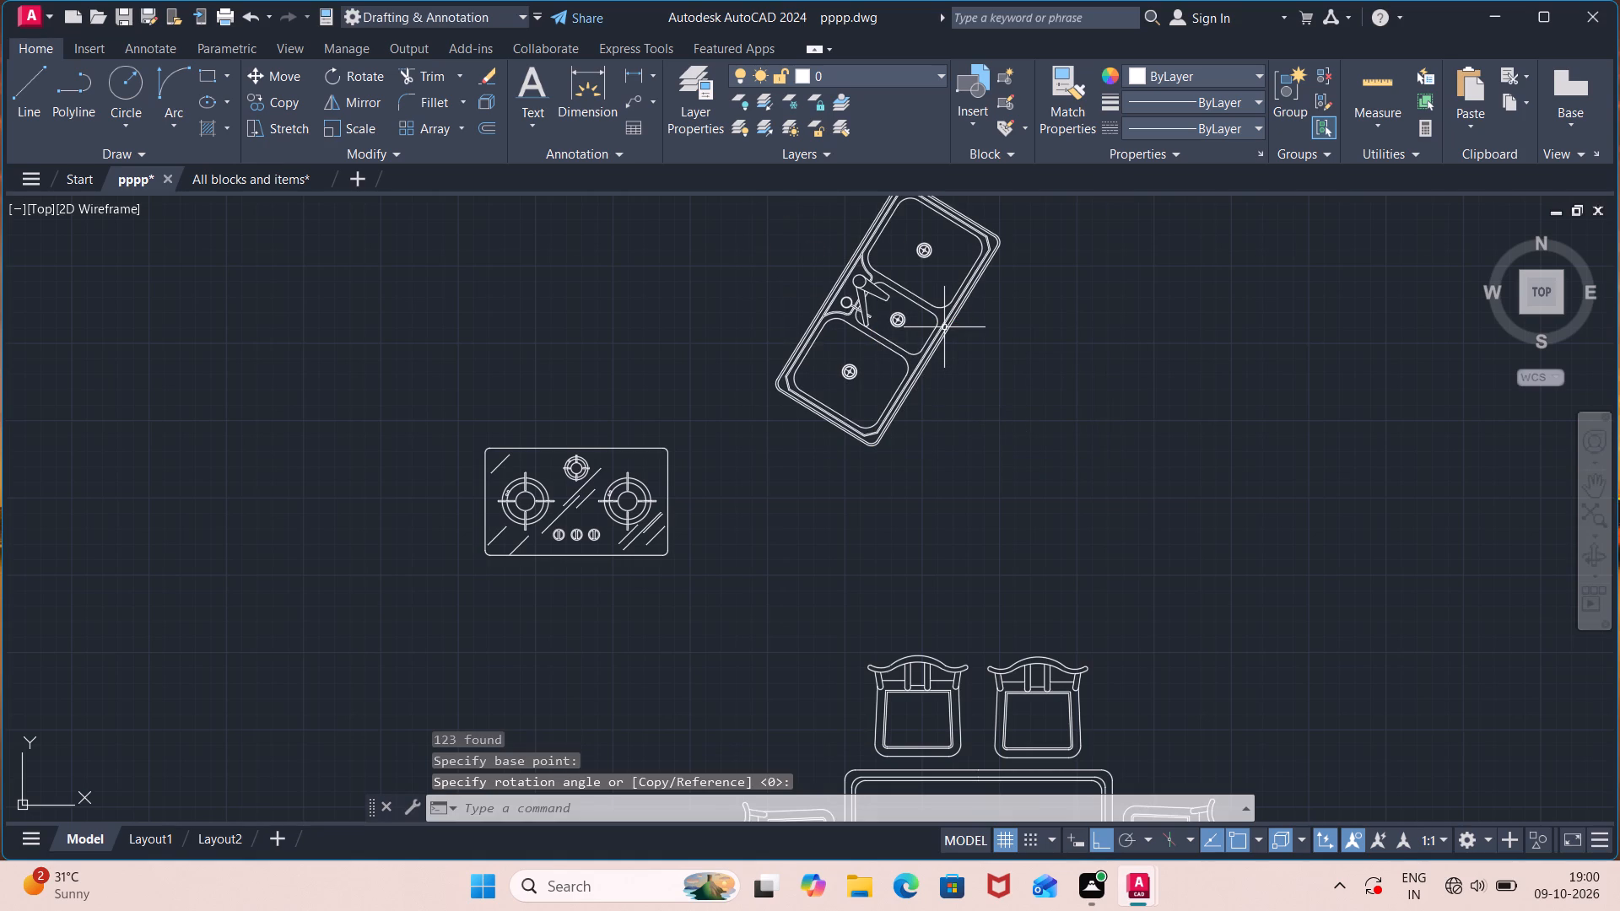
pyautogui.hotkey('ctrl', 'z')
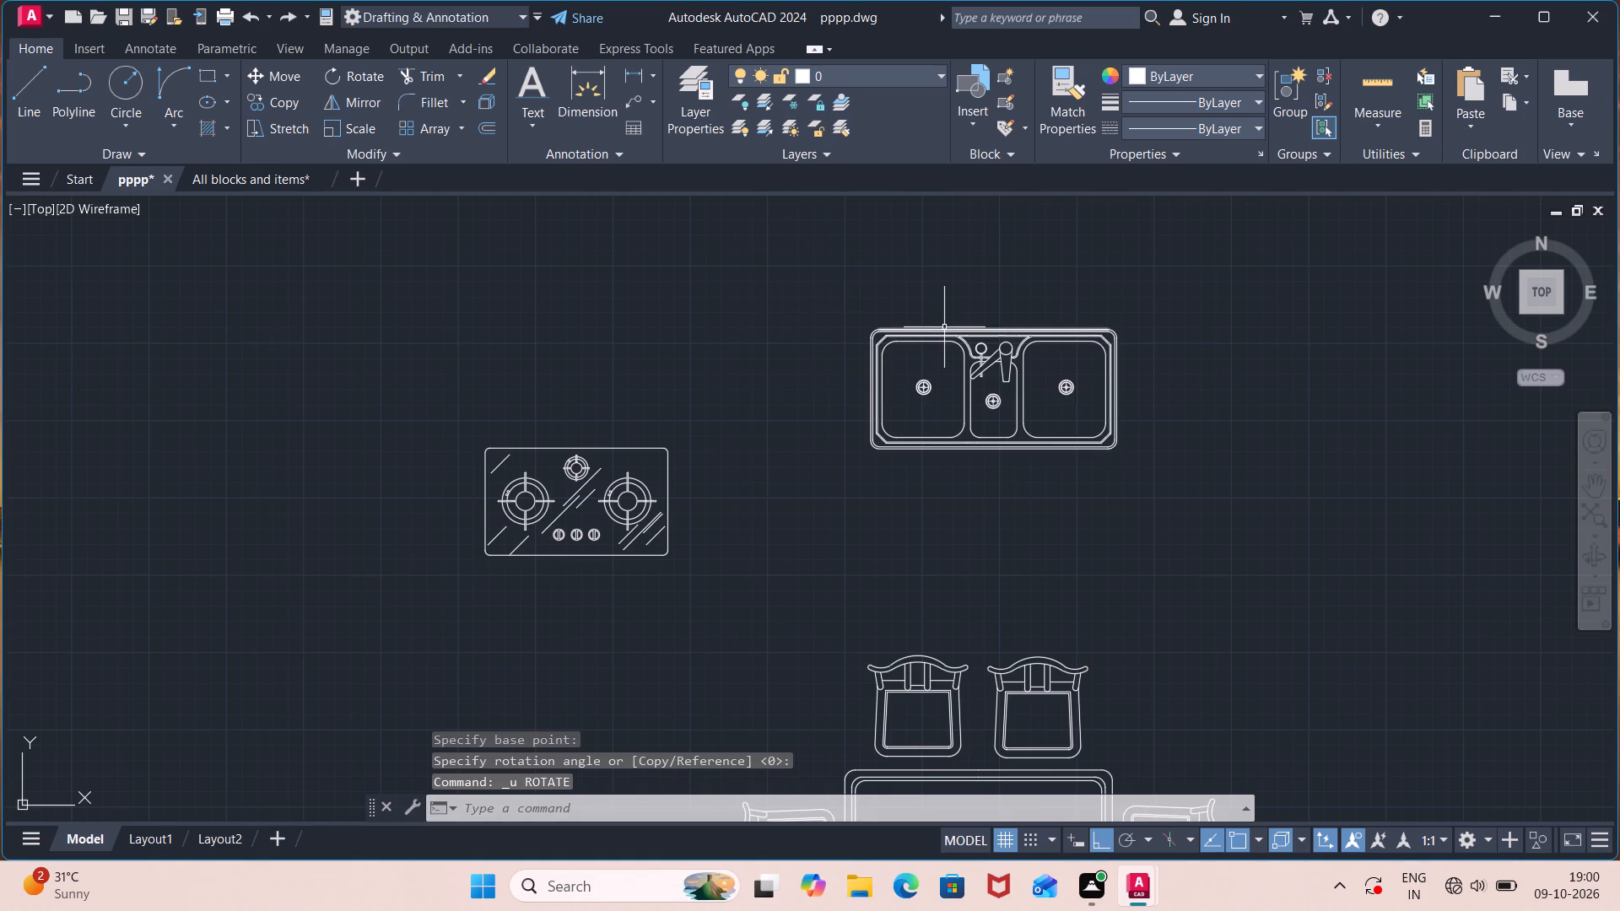
# Rotate the sink 90° clockwise about its lower-right corner so it stands upright with the faucet facing away from the house.
pyautogui.click(1183, 288)
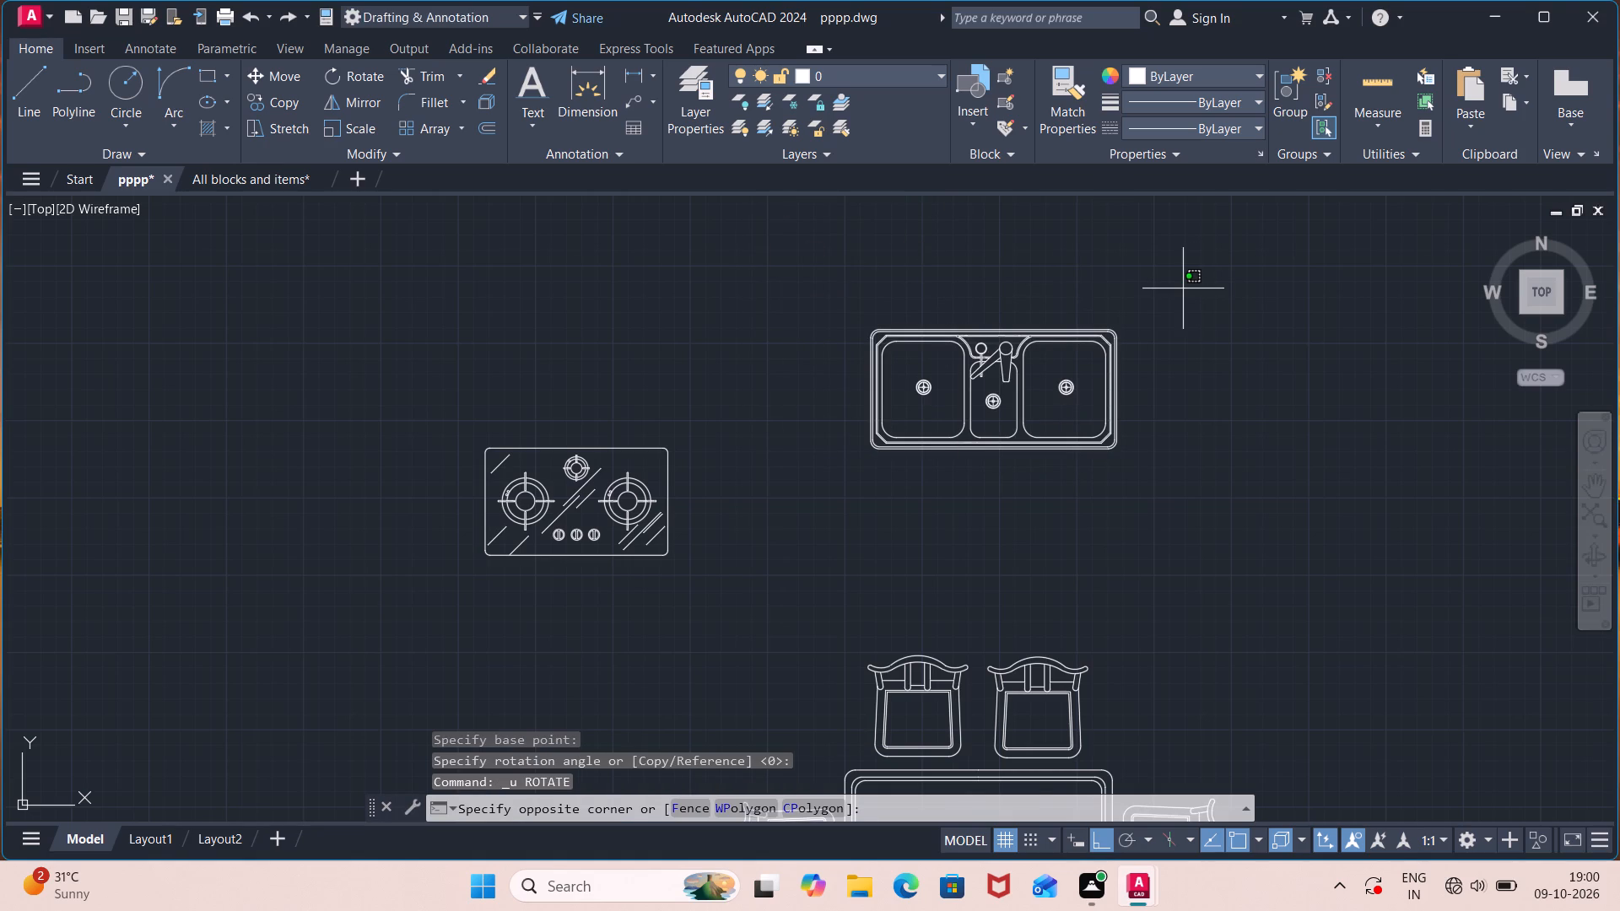
pyautogui.click(827, 521)
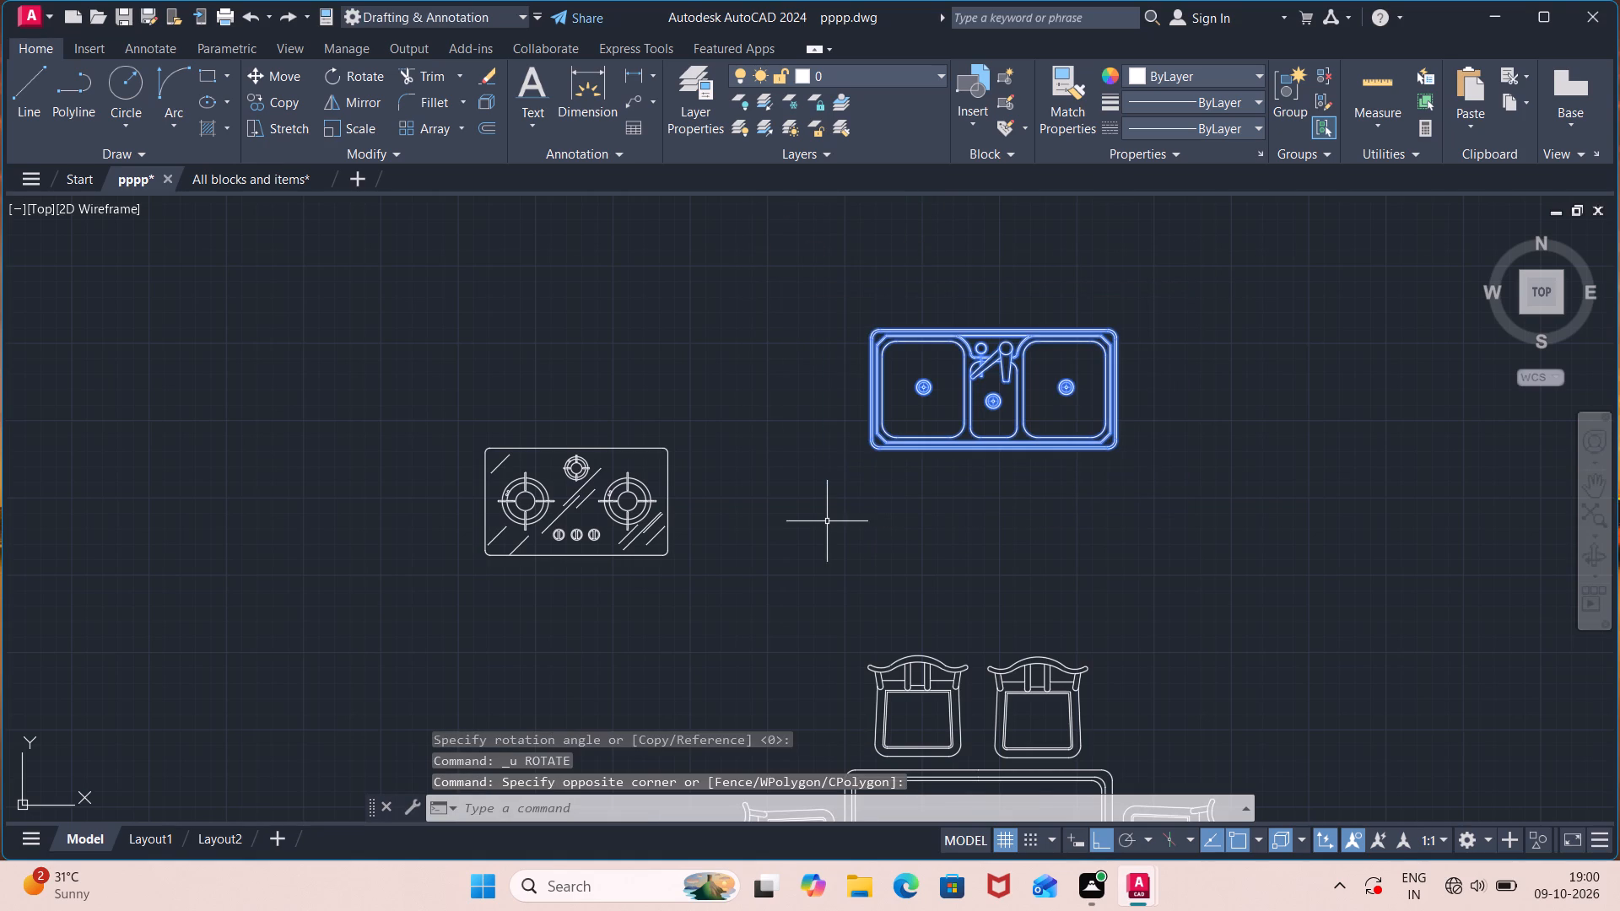
pyautogui.write('RO')
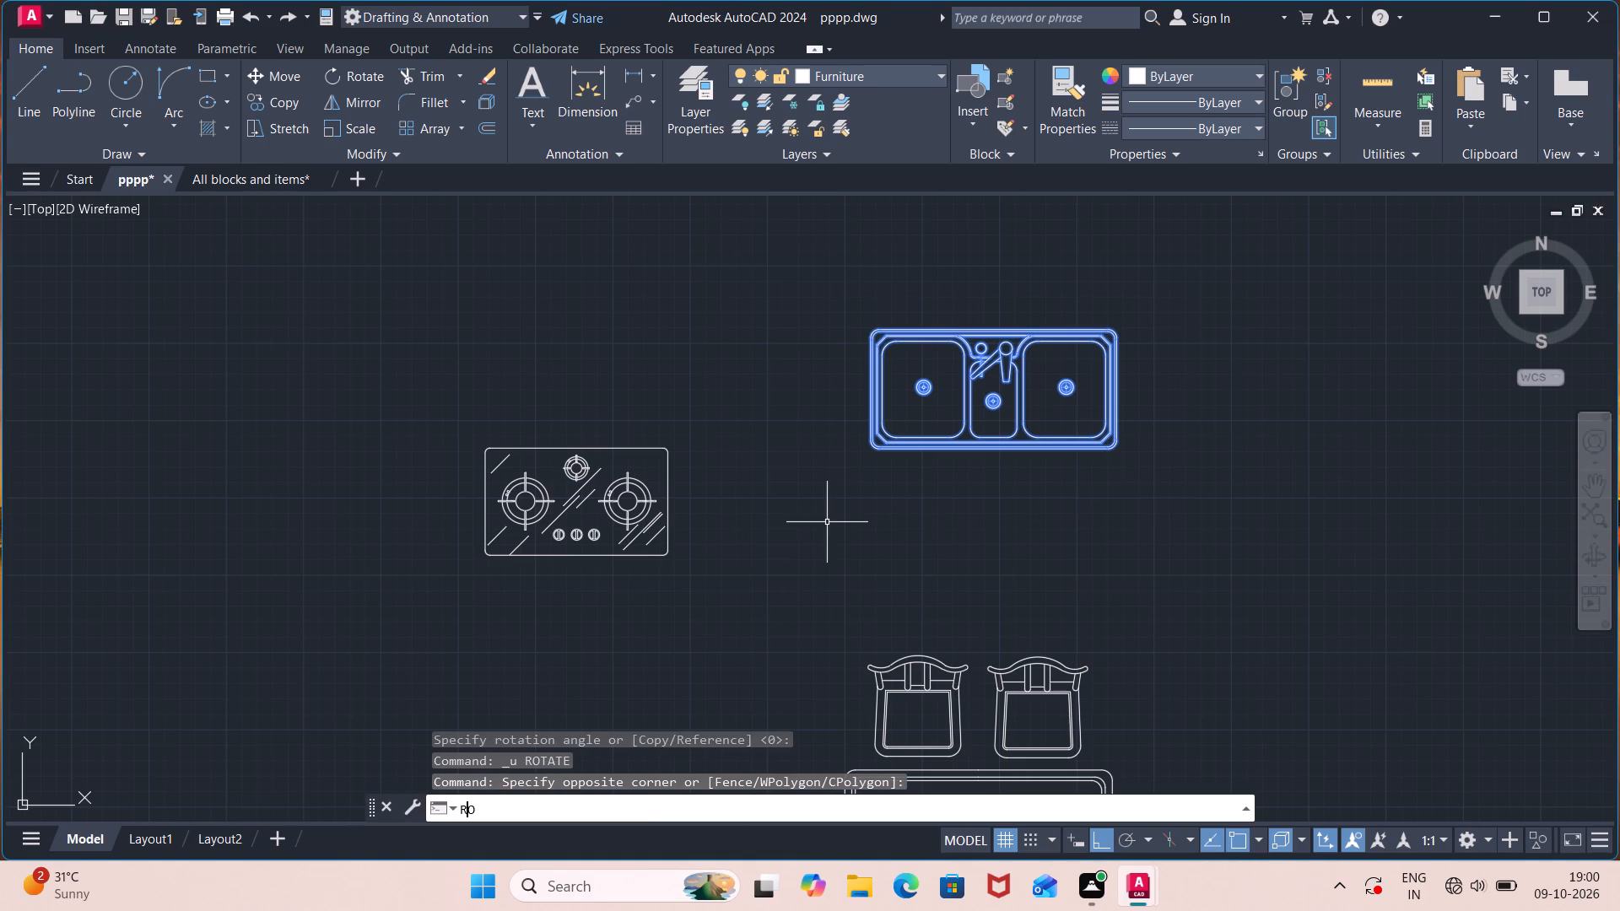
pyautogui.press('Return')
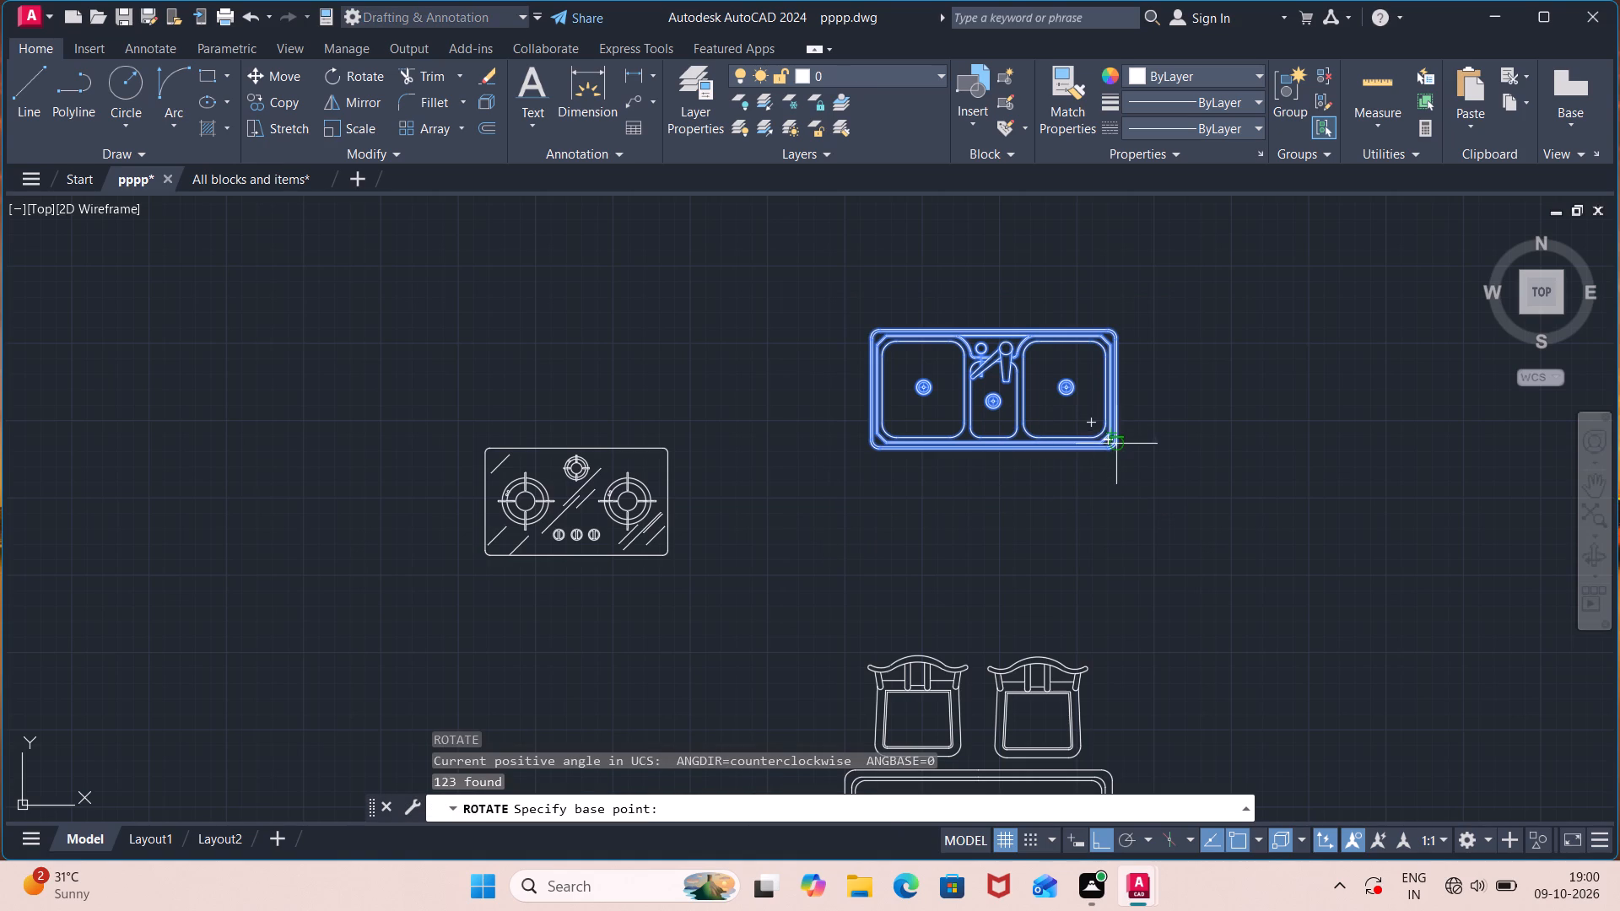
pyautogui.click(1120, 445)
pyautogui.click(1095, 483)
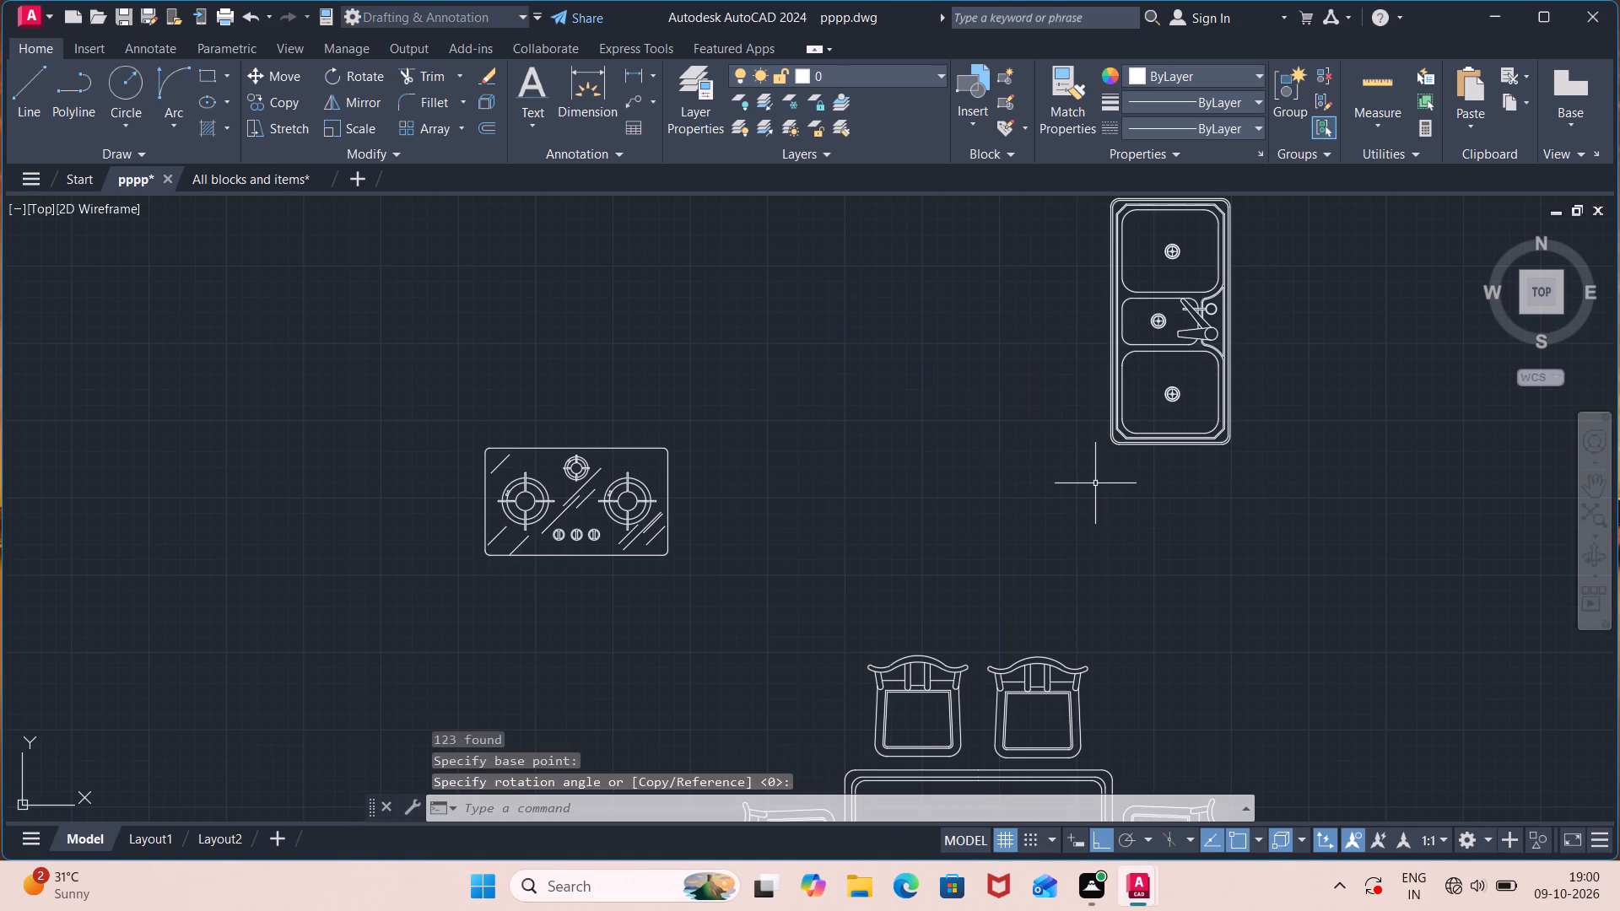
# Move the upright sink by its lower-left corner into the house, to the kitchen counter leg beside the work area.
pyautogui.scroll(-1, 1266, 448)
pyautogui.moveTo(1267, 446); pyautogui.dragTo(1314, 613, button='middle')
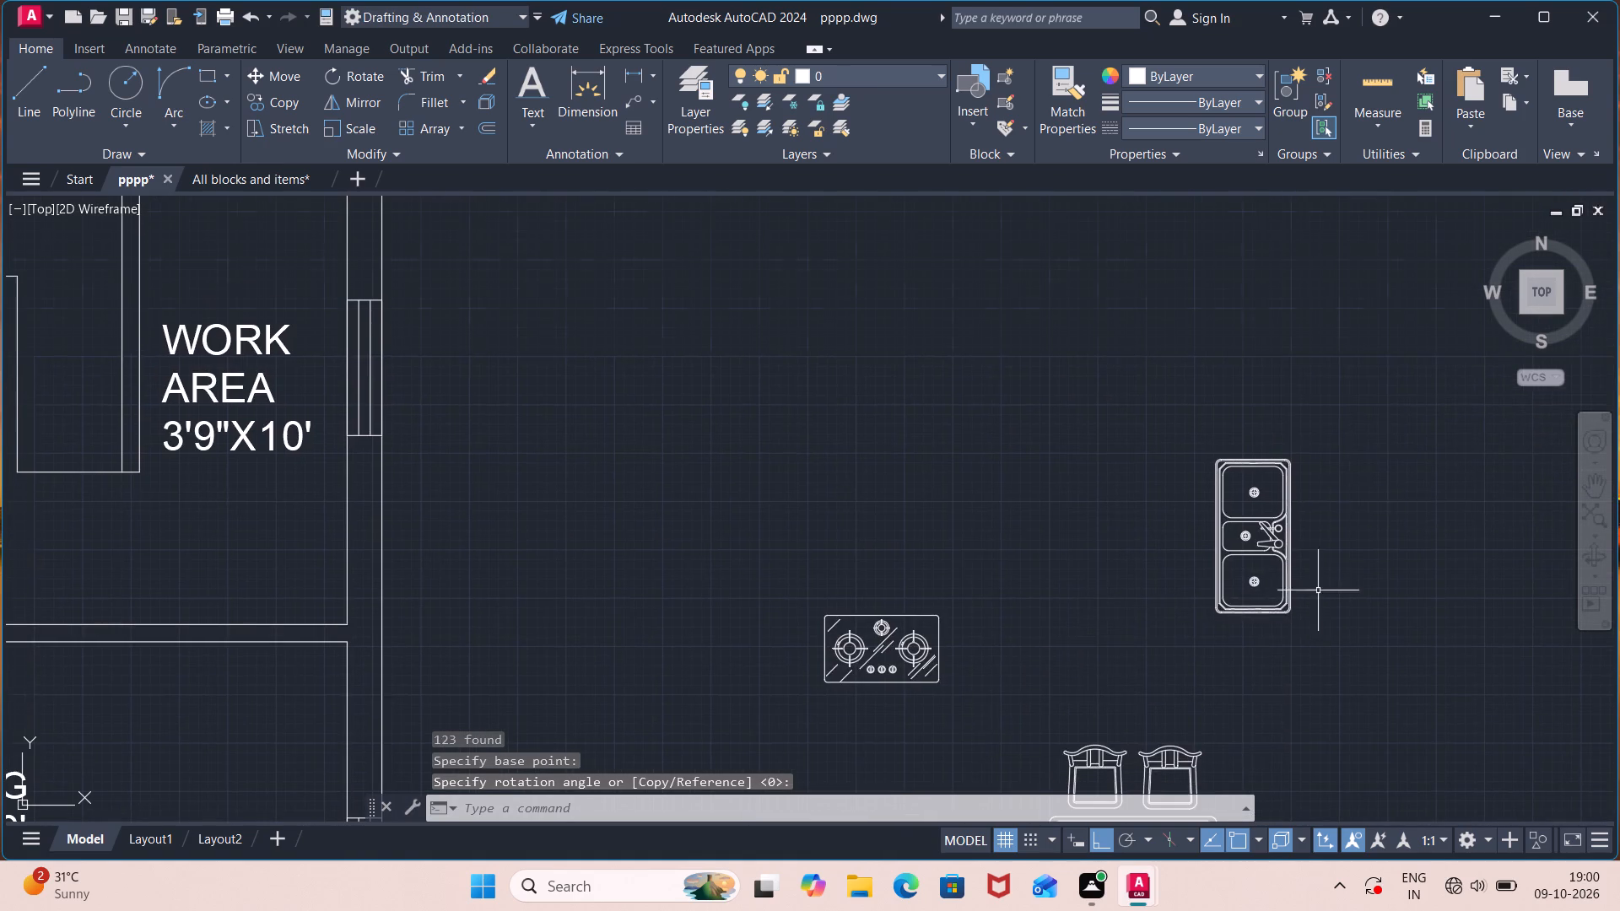
pyautogui.click(1314, 442)
pyautogui.click(1136, 660)
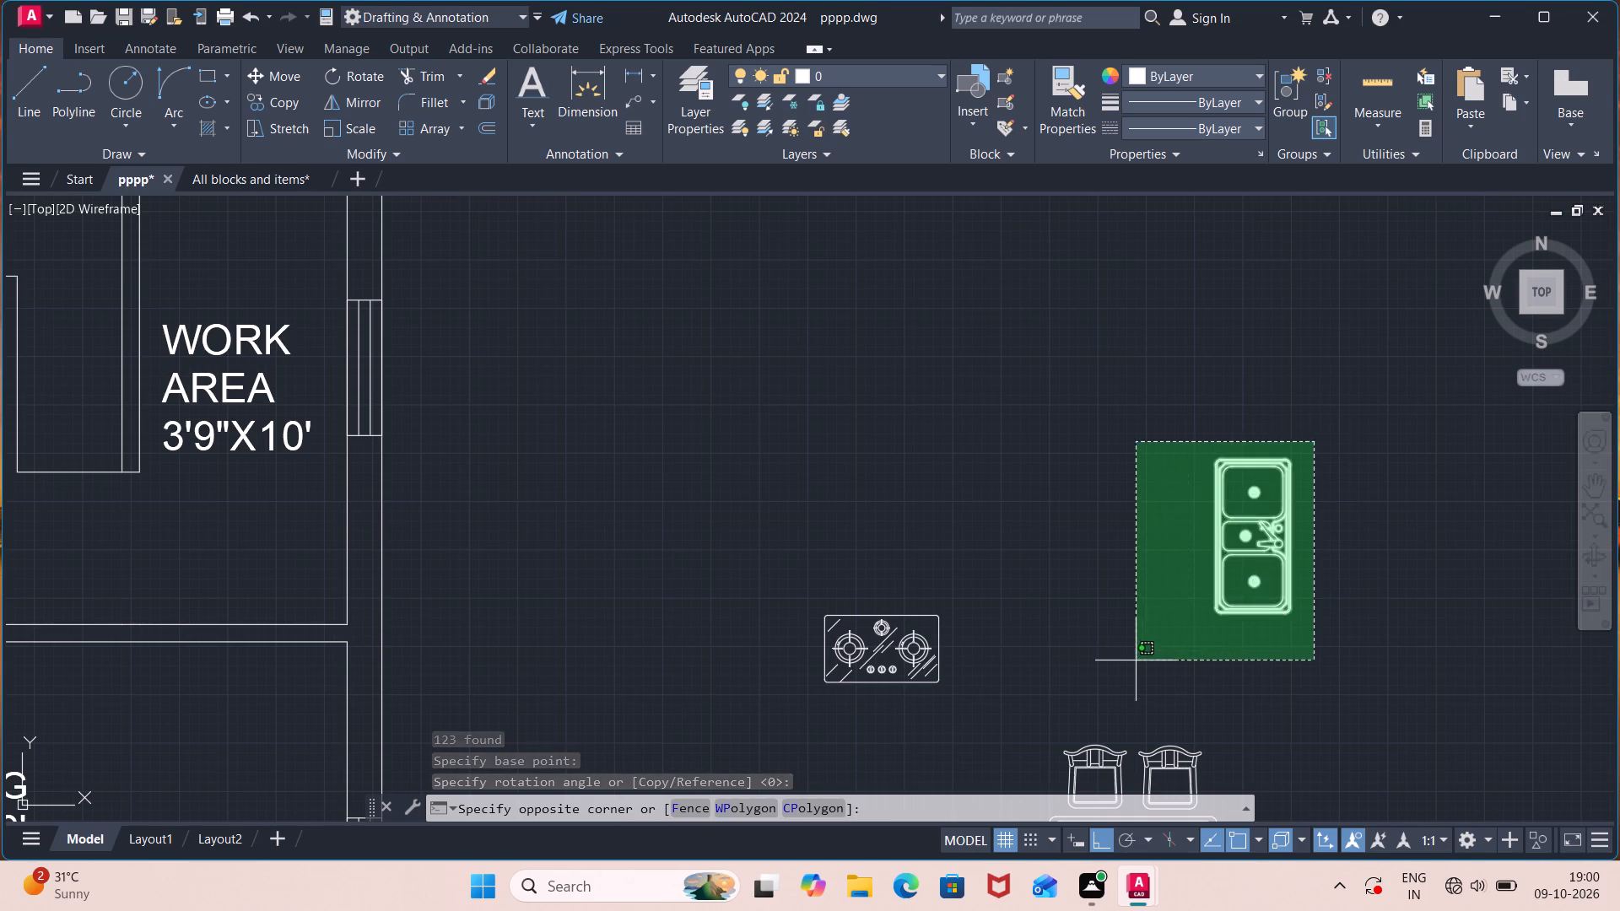
pyautogui.press('m')
pyautogui.press('Return')
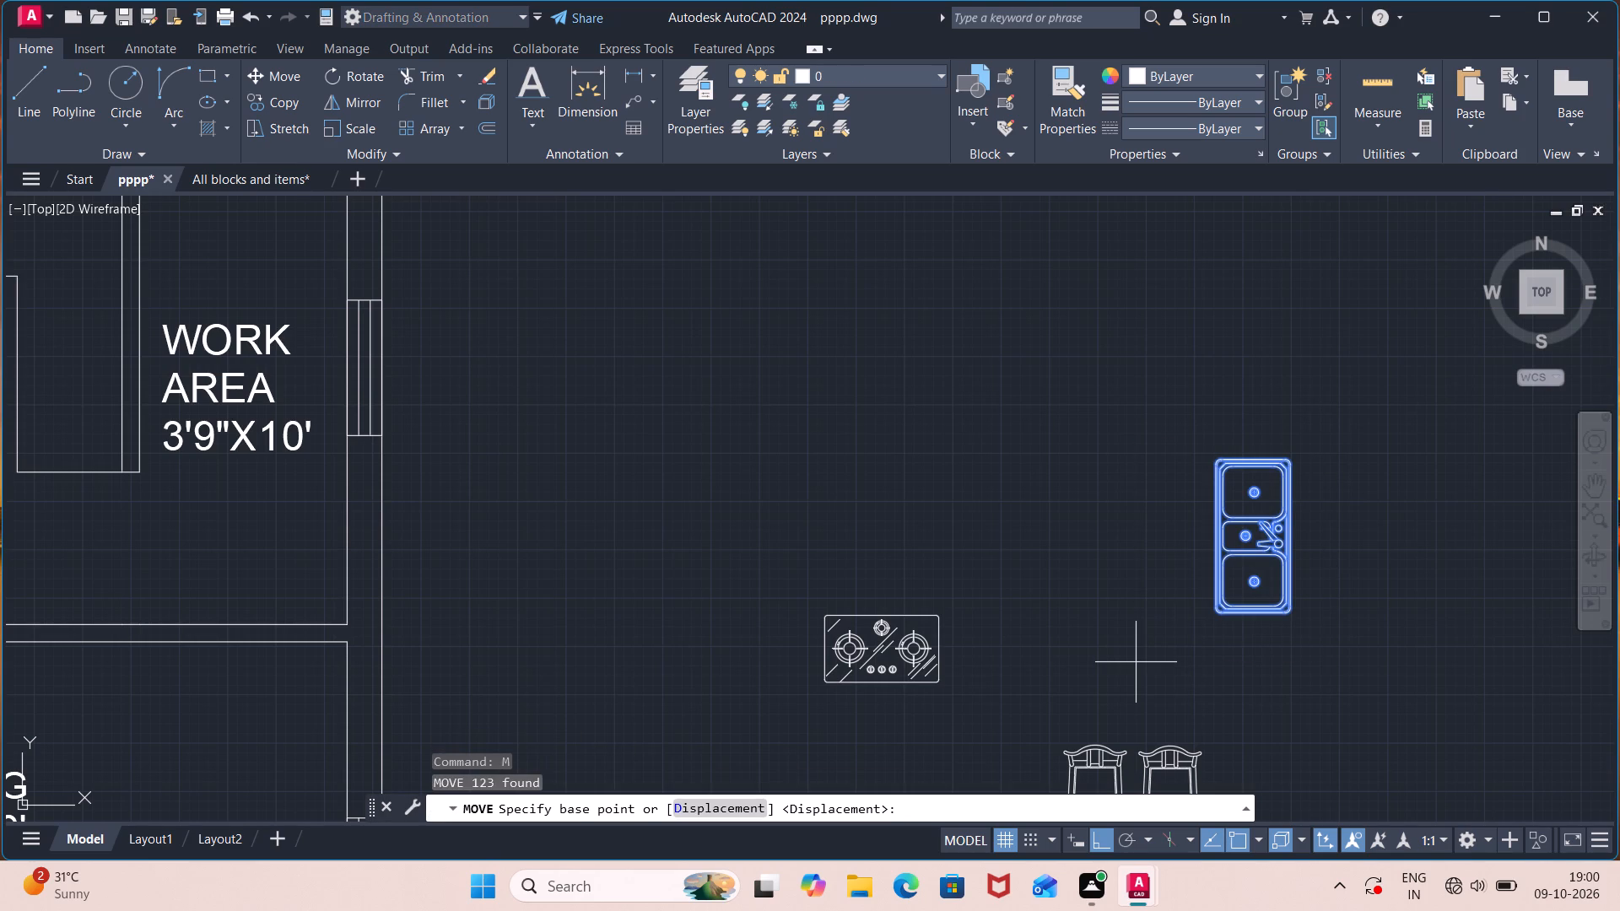
pyautogui.click(1218, 608)
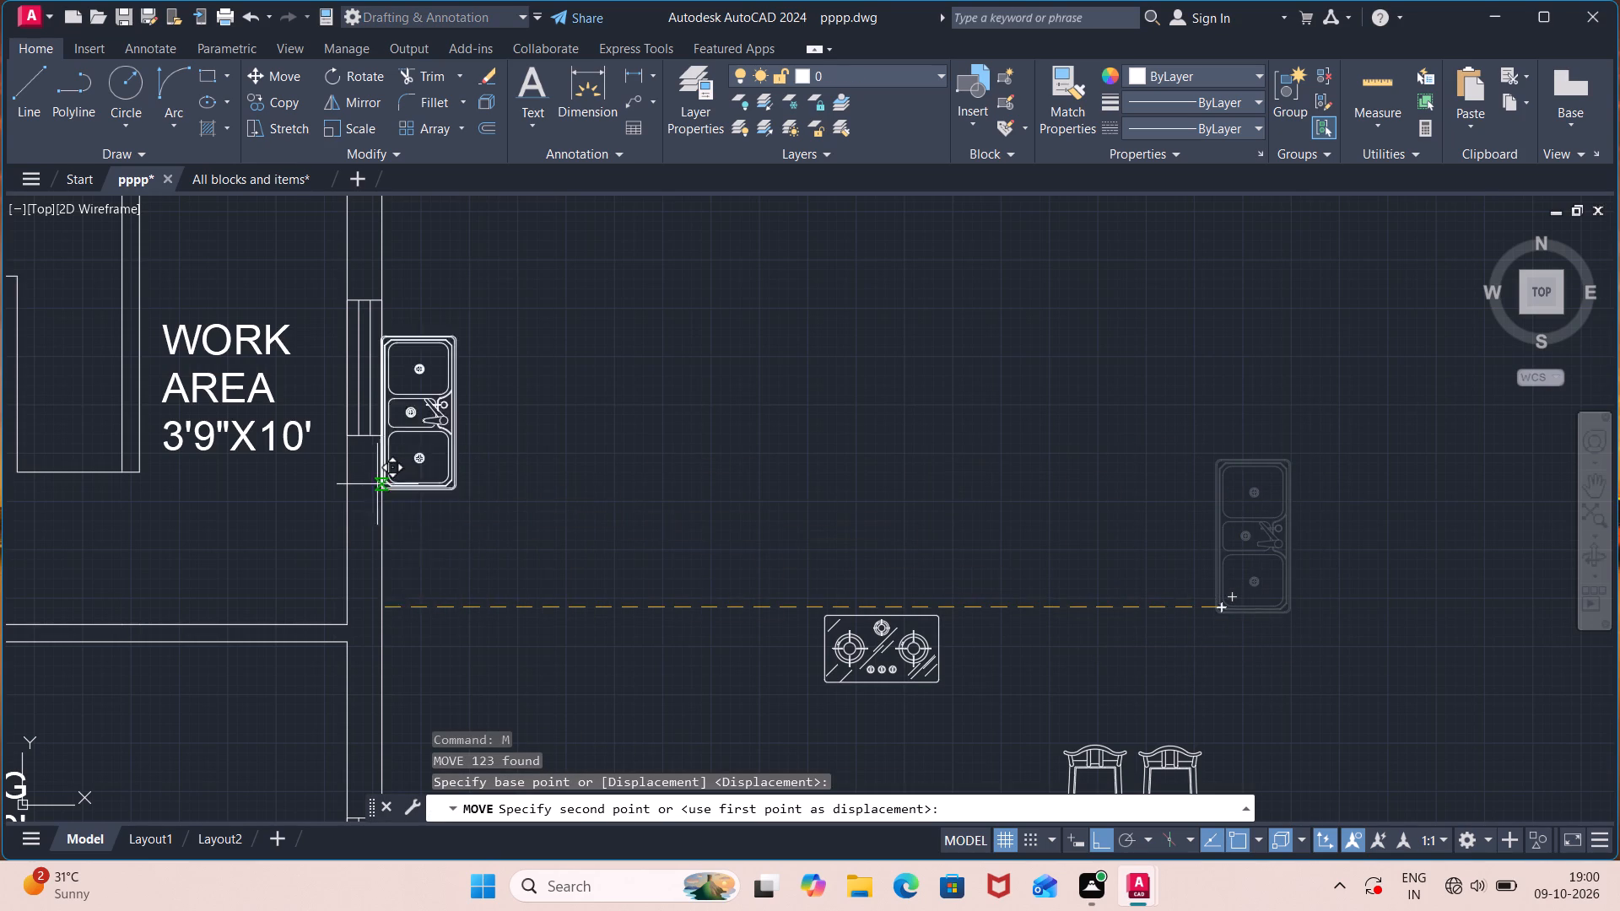
pyautogui.moveTo(220, 482); pyautogui.dragTo(613, 623, button='middle')
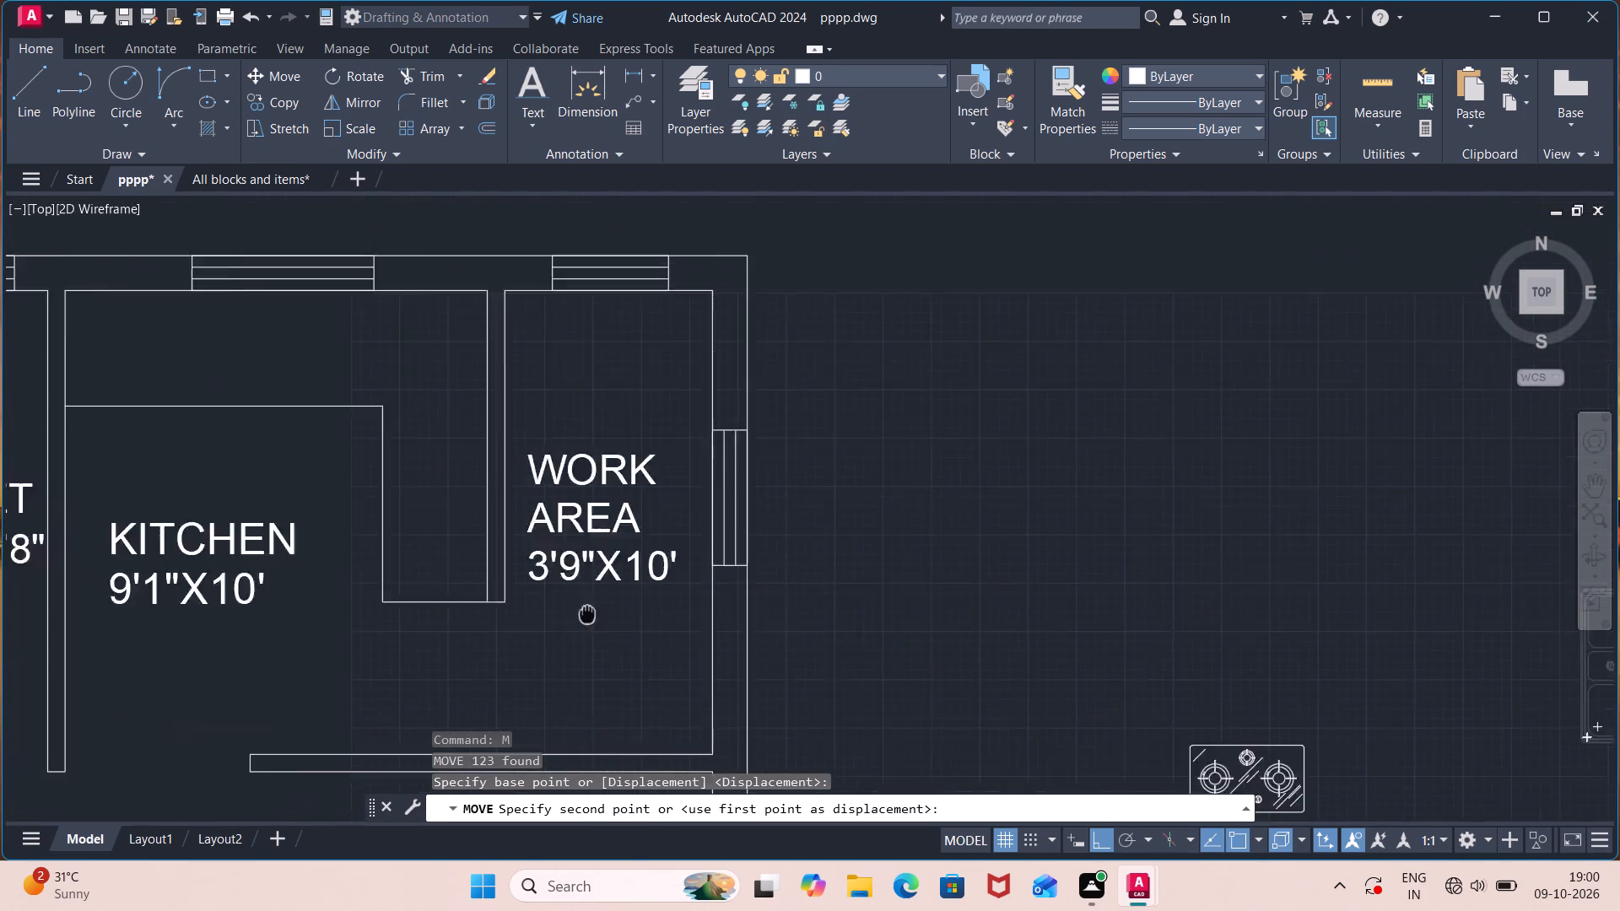
pyautogui.moveTo(613, 623); pyautogui.dragTo(749, 648, button='middle')
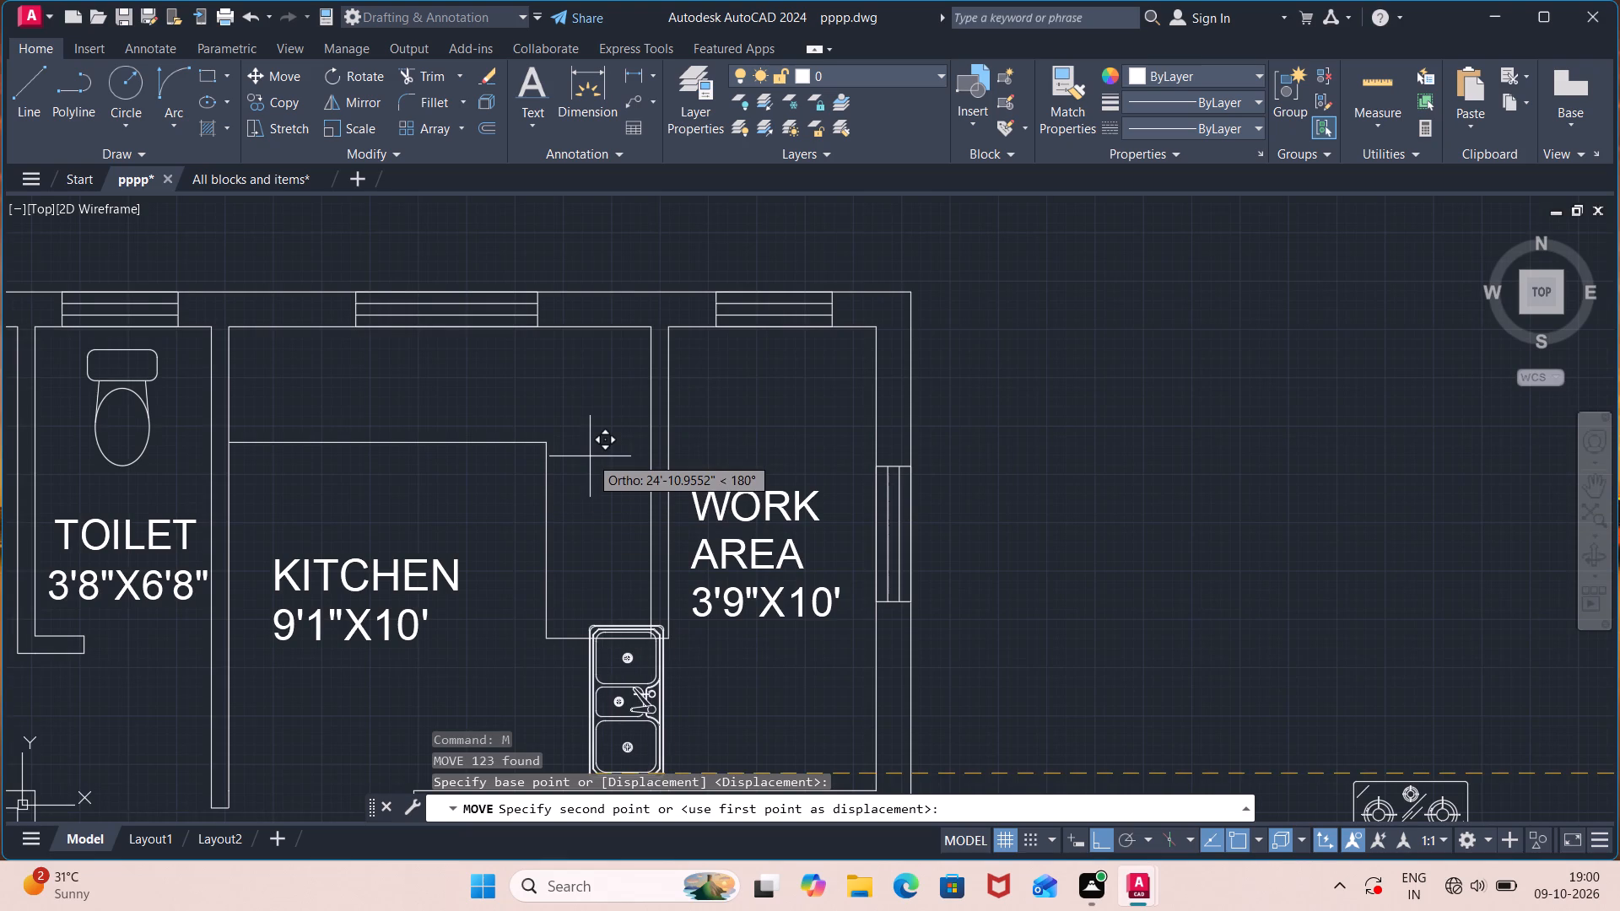
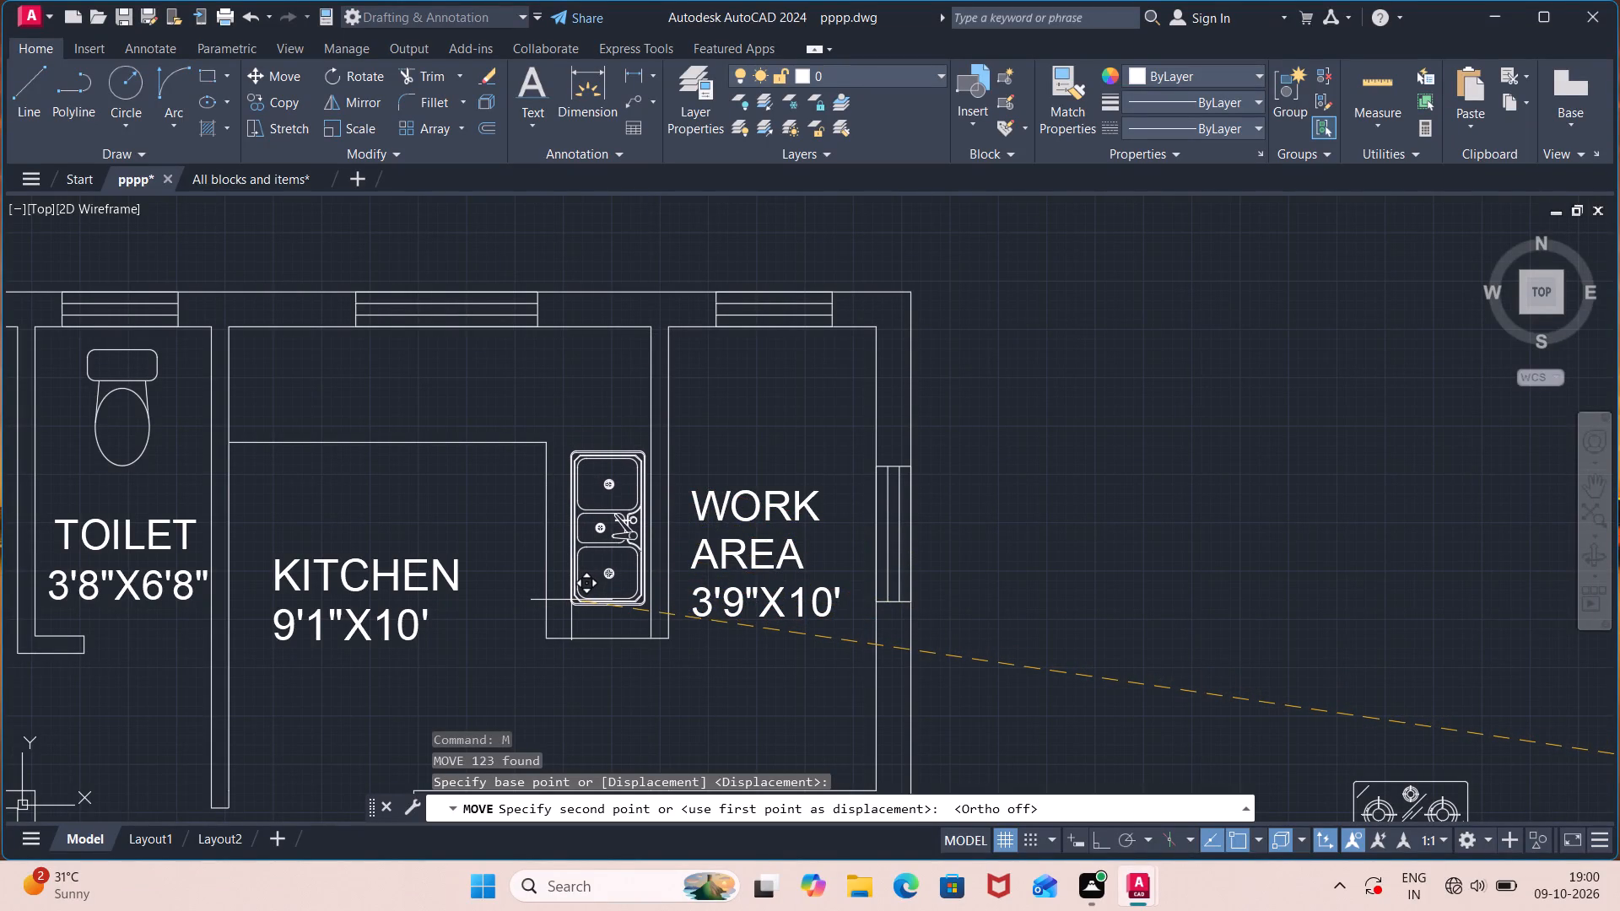
# Place the upright sink, held by its lower-left corner, on the kitchen counter leg beside the work area.
pyautogui.click(571, 600)
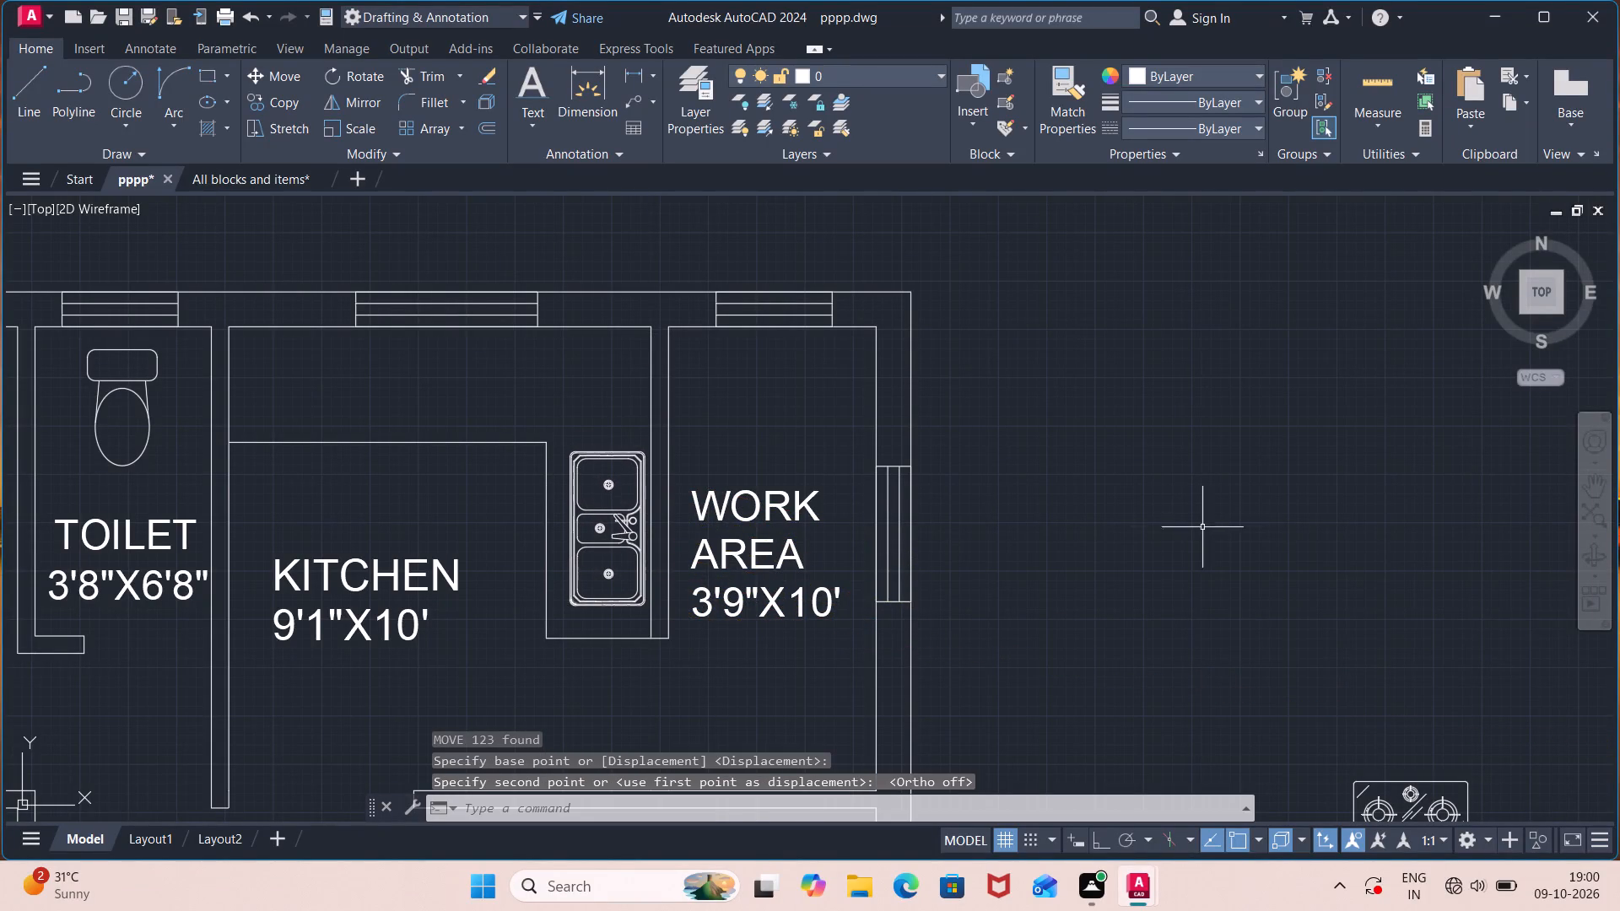
# Move the stove block by its upper-left corner onto the kitchen counter, just below the kitchen window.
pyautogui.scroll(-1, 1255, 570)
pyautogui.moveTo(1255, 575); pyautogui.dragTo(1036, 445, button='middle')
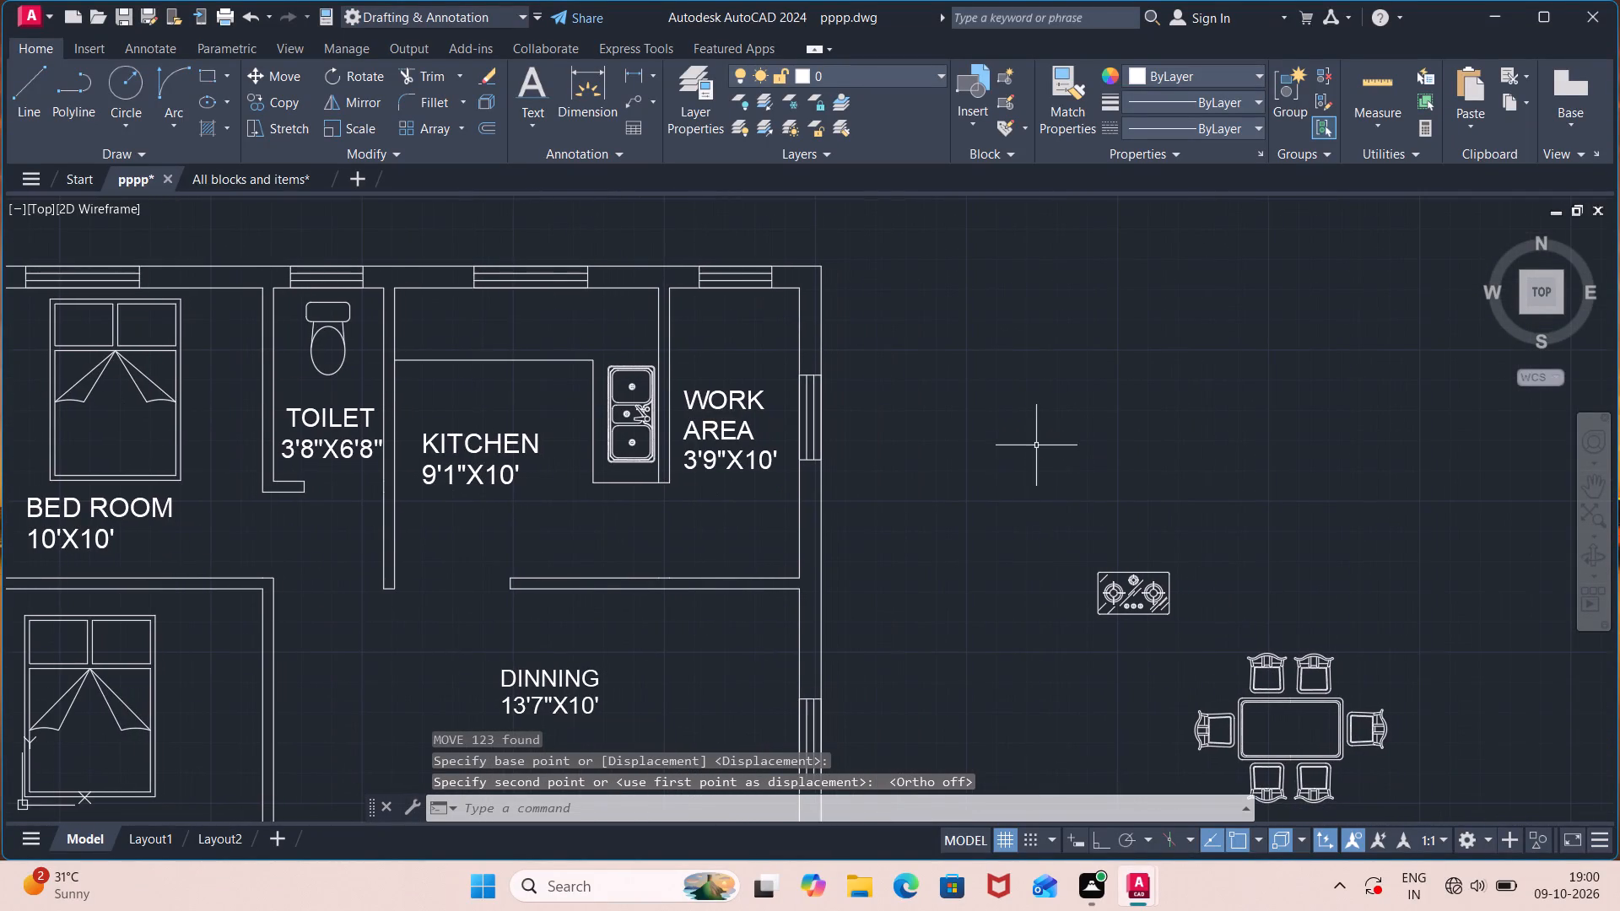
pyautogui.moveTo(1050, 520); pyautogui.dragTo(1115, 618)
pyautogui.click(1249, 534)
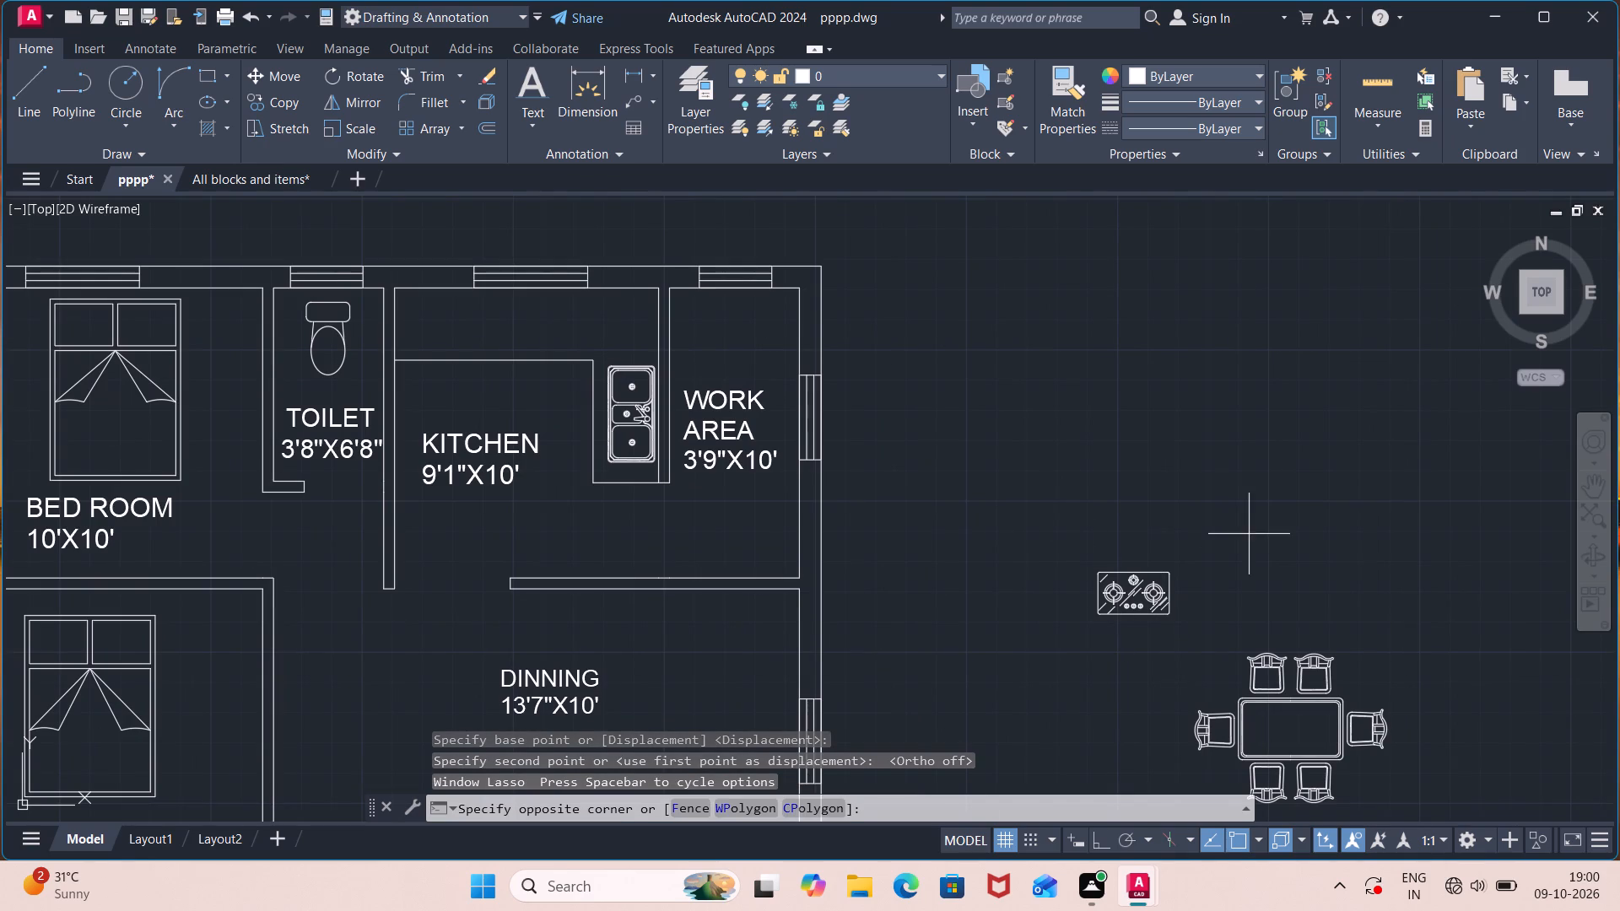
pyautogui.click(1030, 645)
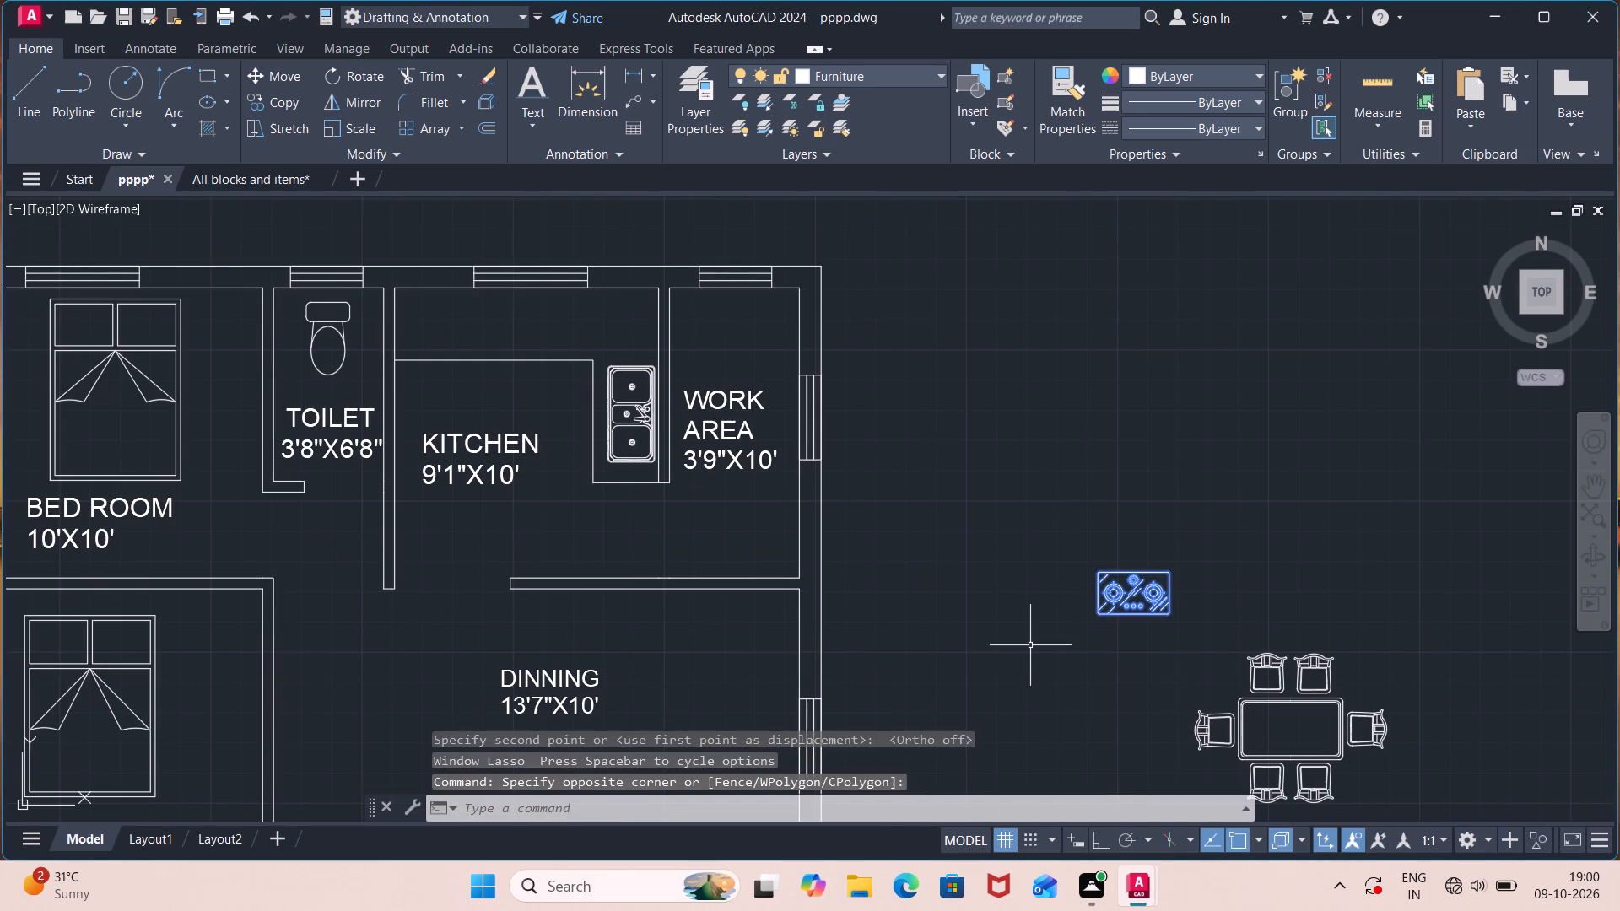
pyautogui.press('m')
pyautogui.press('Return')
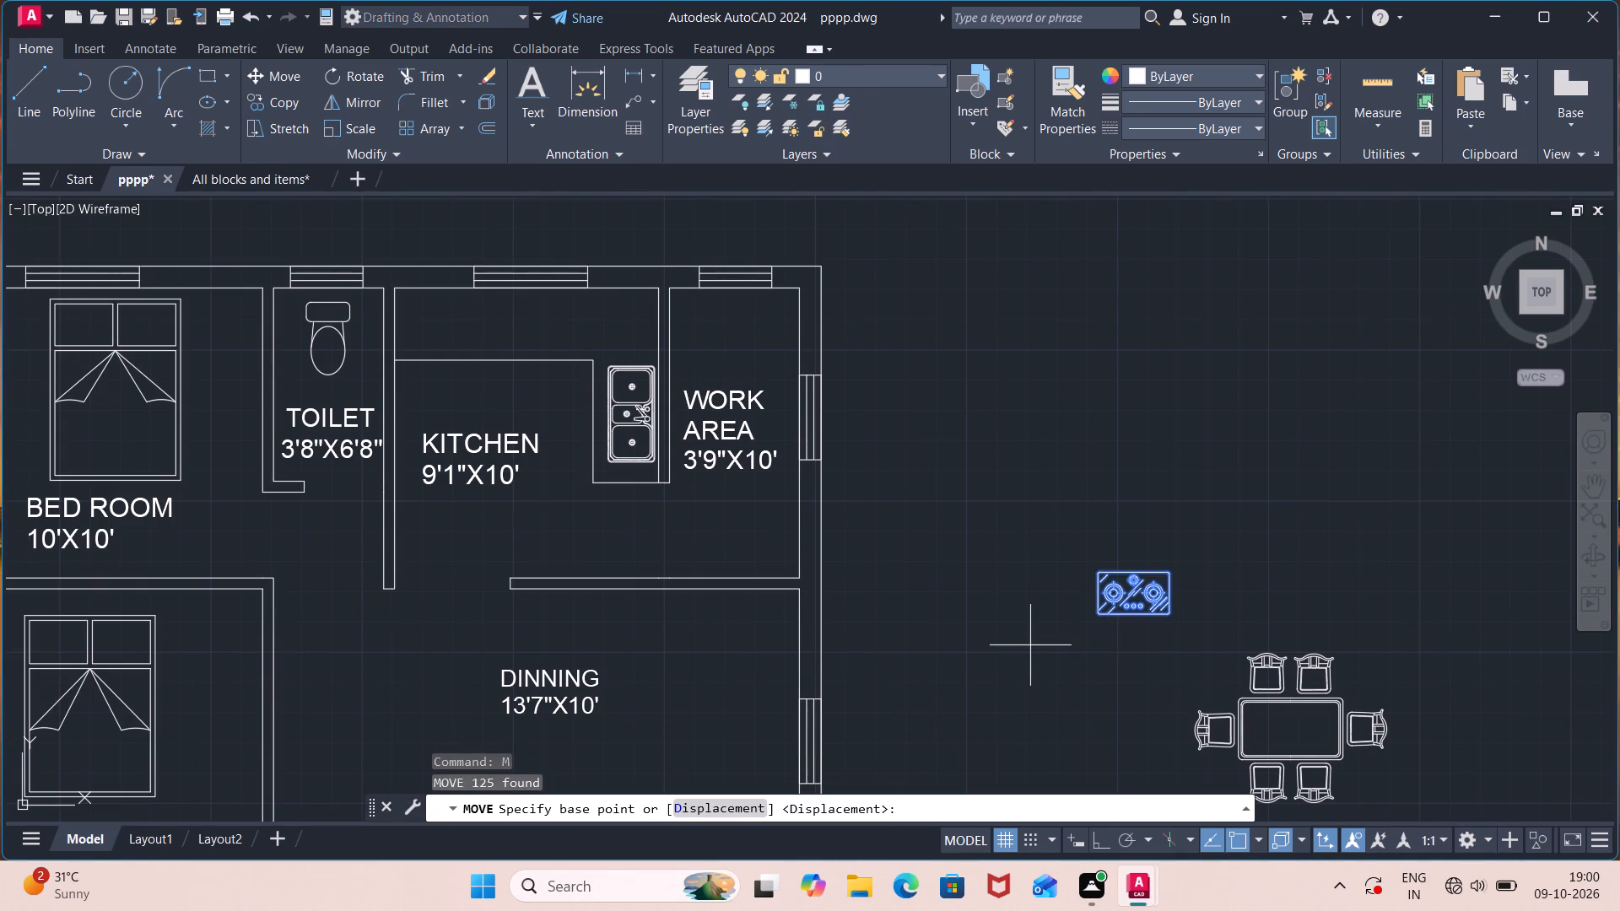
pyautogui.click(1100, 573)
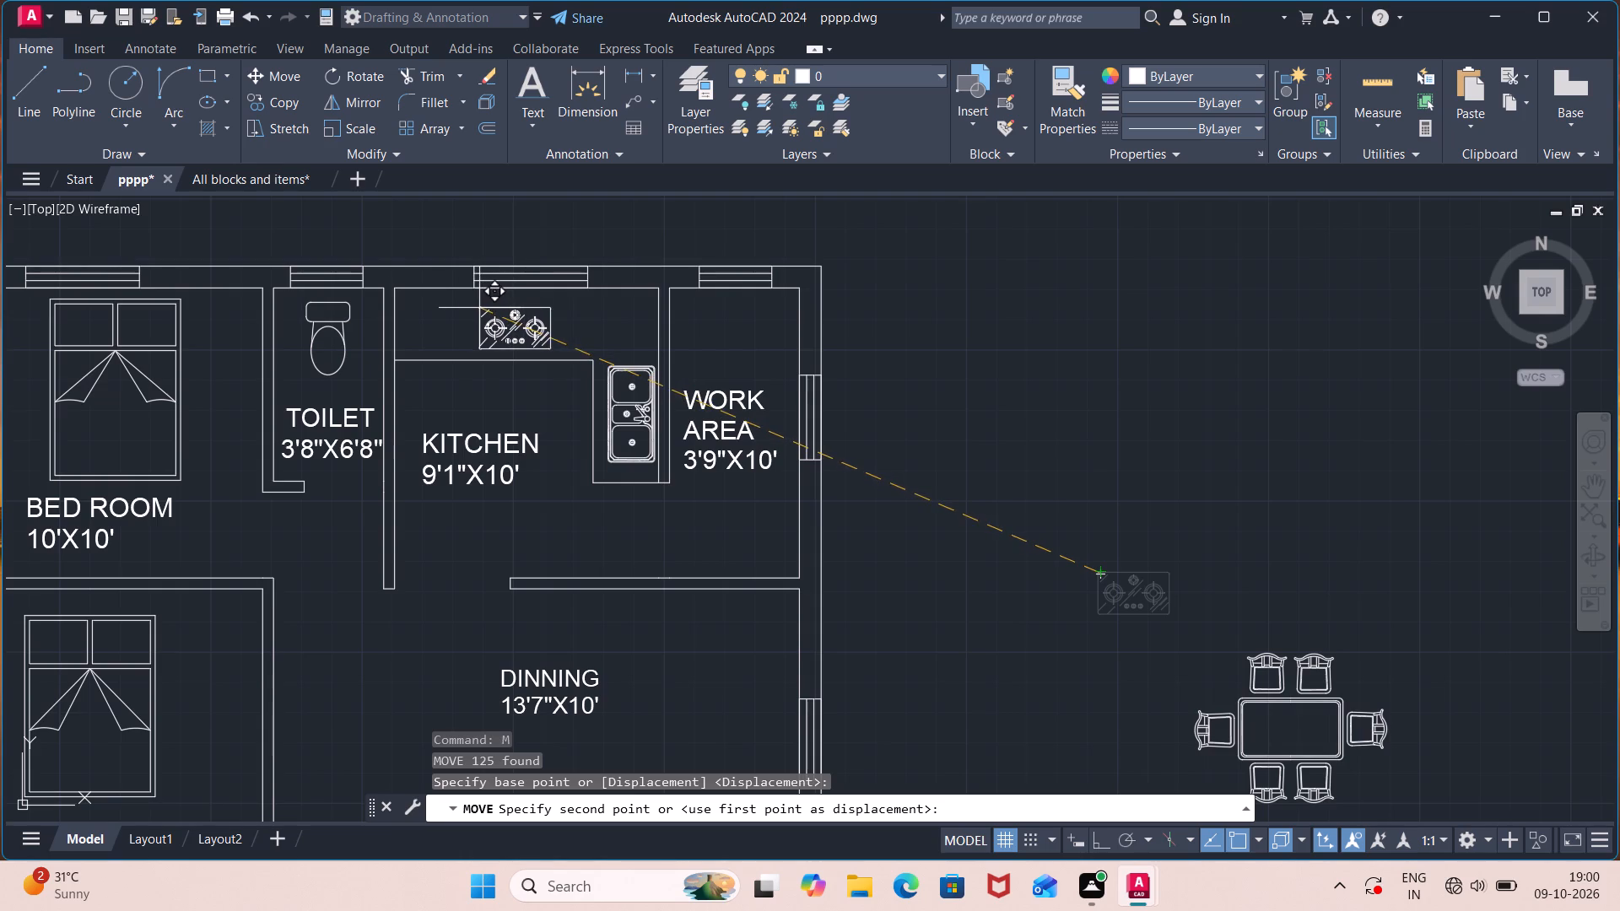
pyautogui.click(481, 308)
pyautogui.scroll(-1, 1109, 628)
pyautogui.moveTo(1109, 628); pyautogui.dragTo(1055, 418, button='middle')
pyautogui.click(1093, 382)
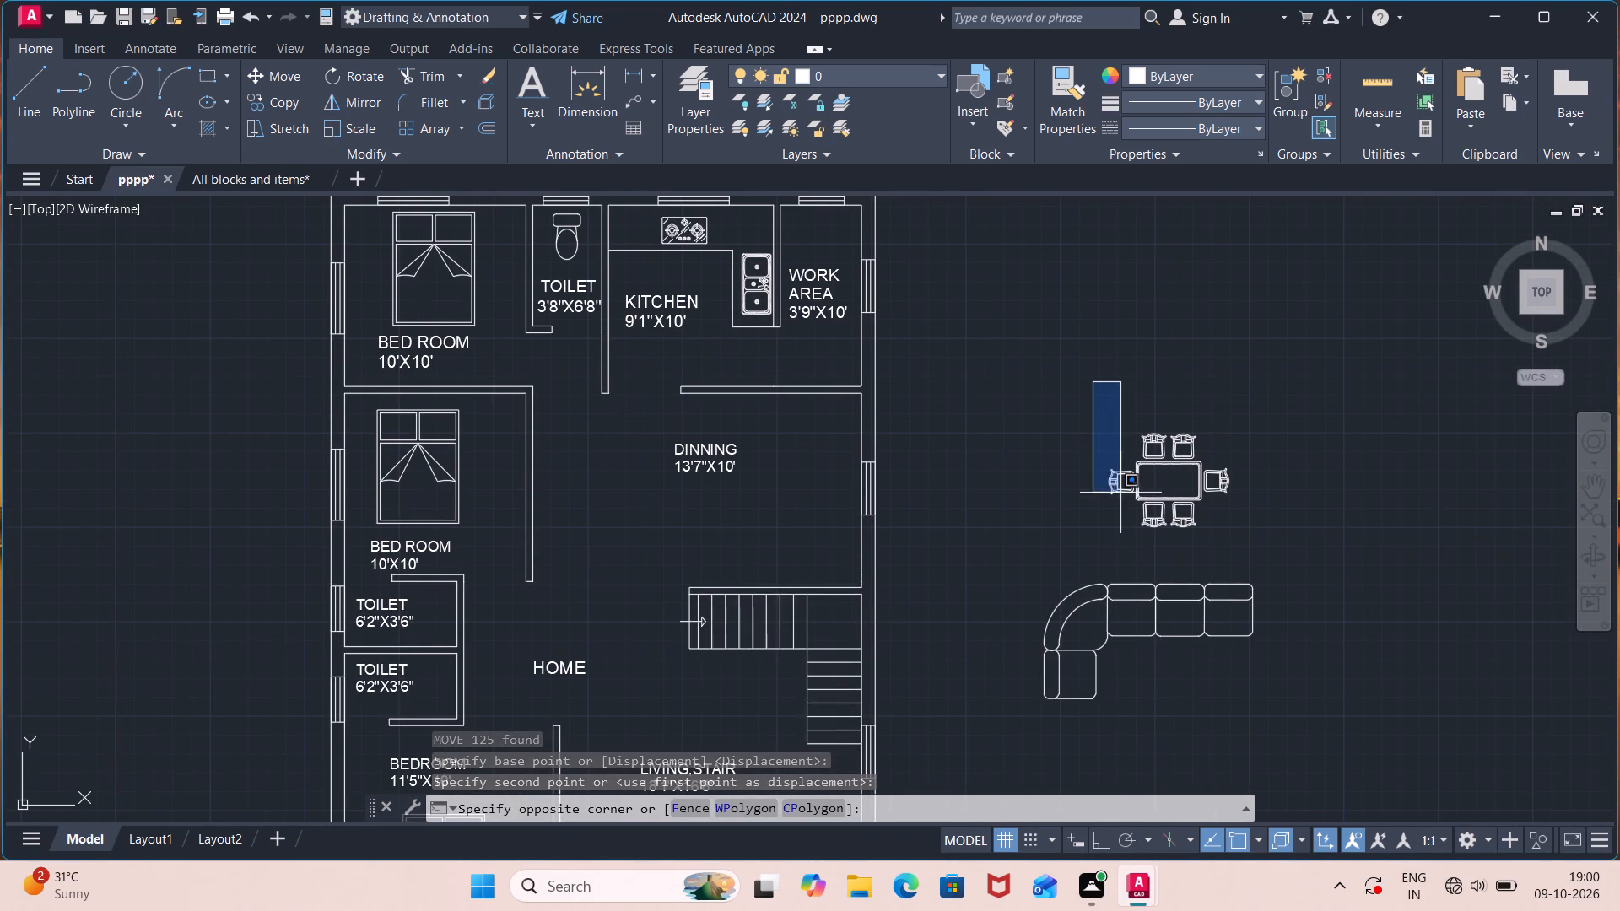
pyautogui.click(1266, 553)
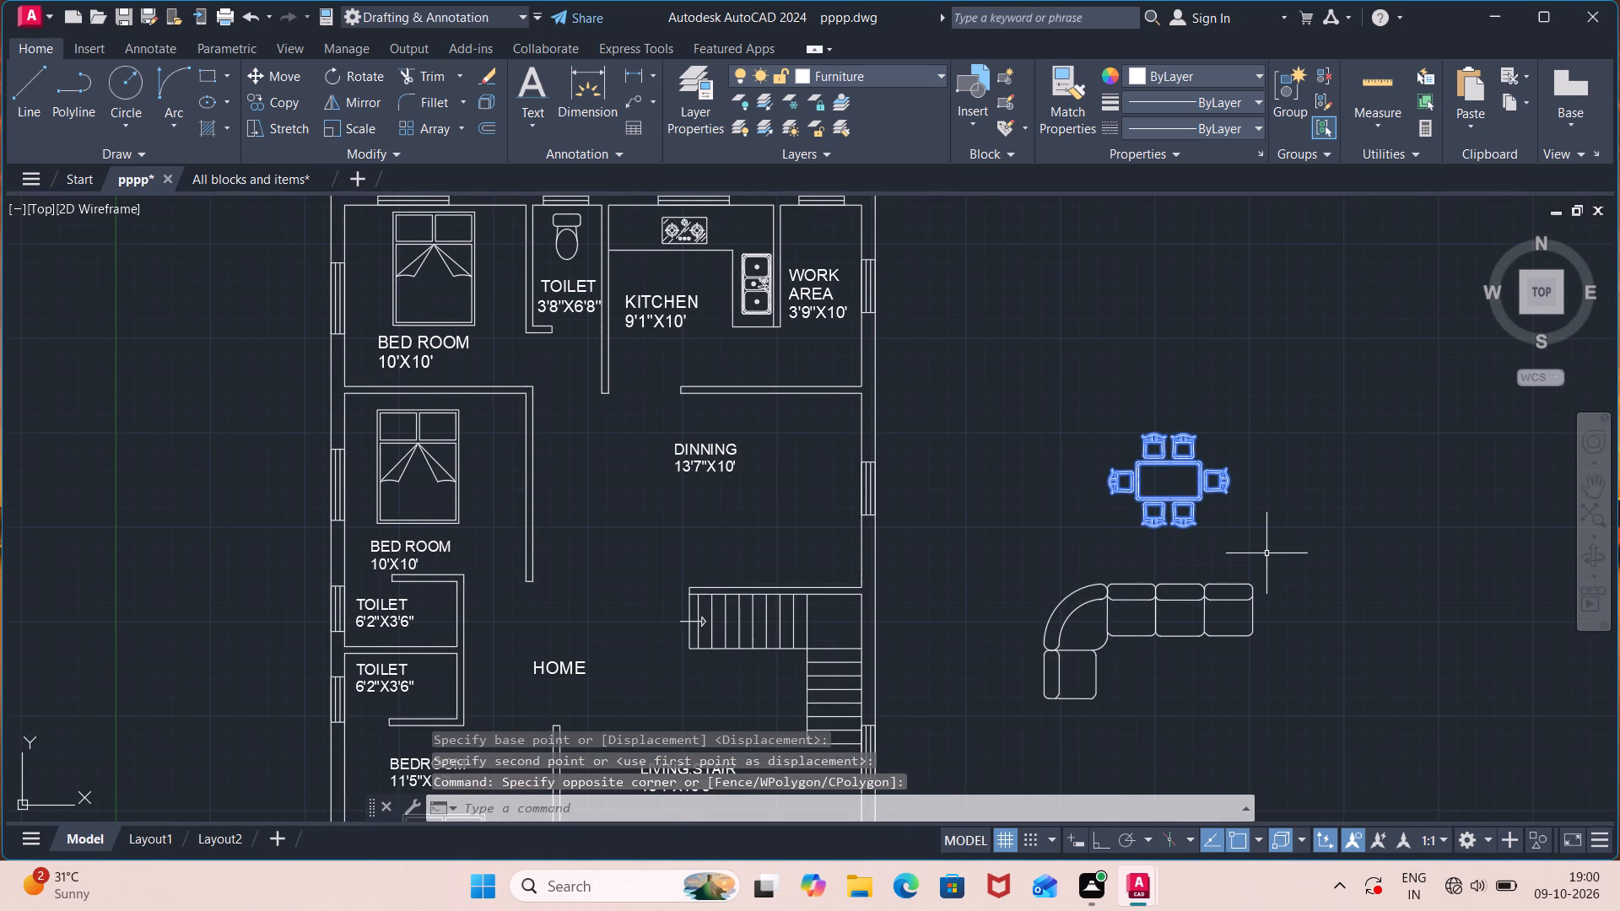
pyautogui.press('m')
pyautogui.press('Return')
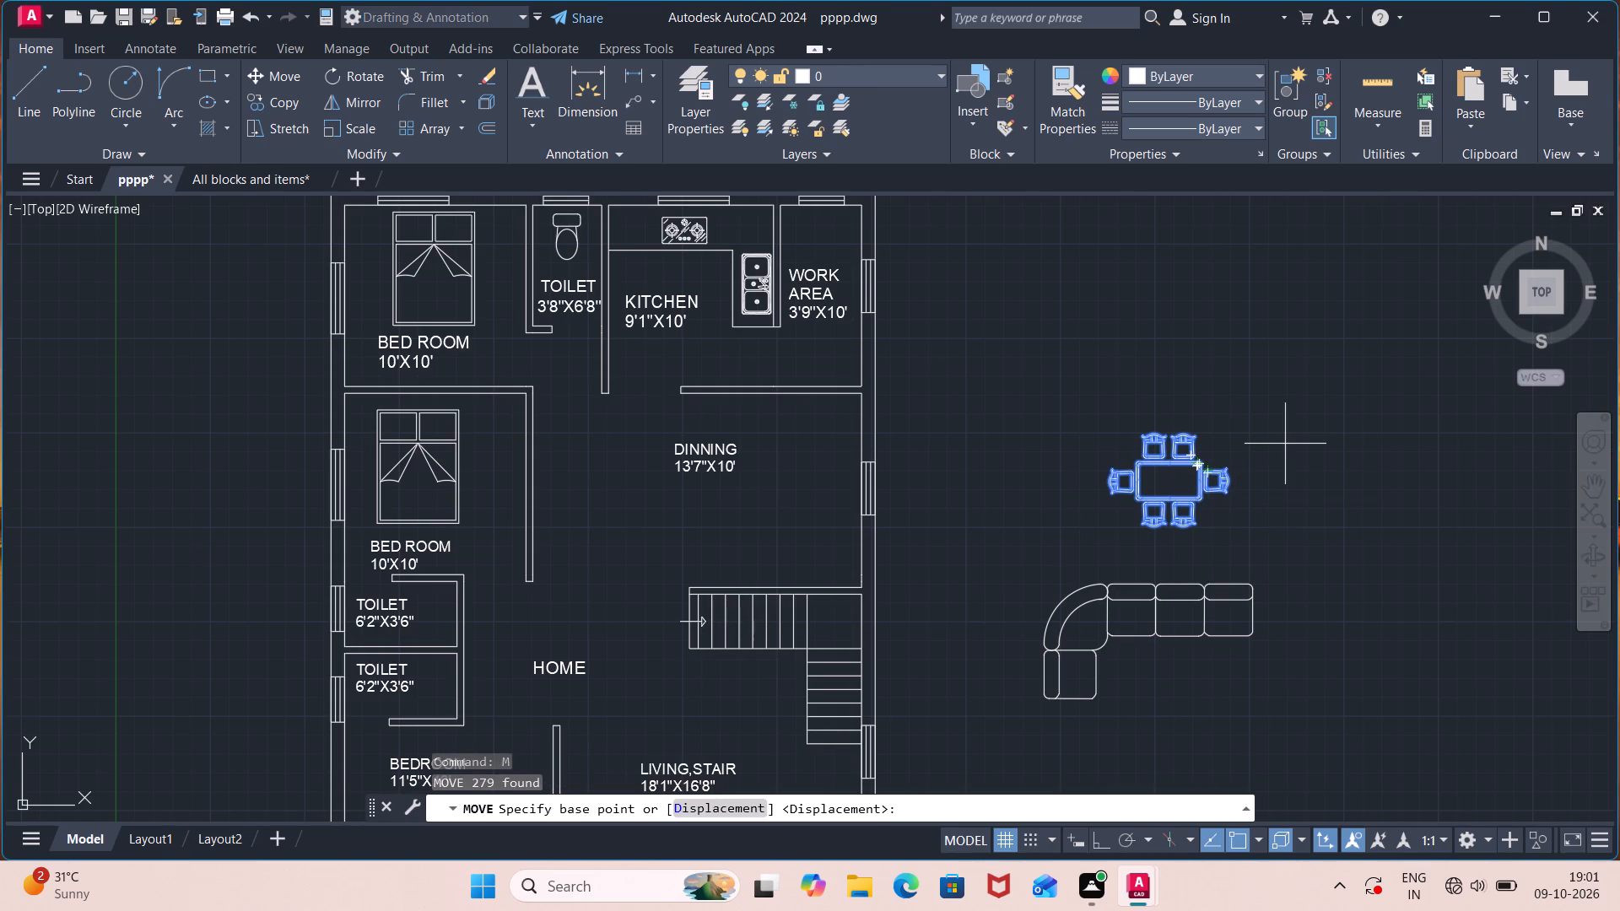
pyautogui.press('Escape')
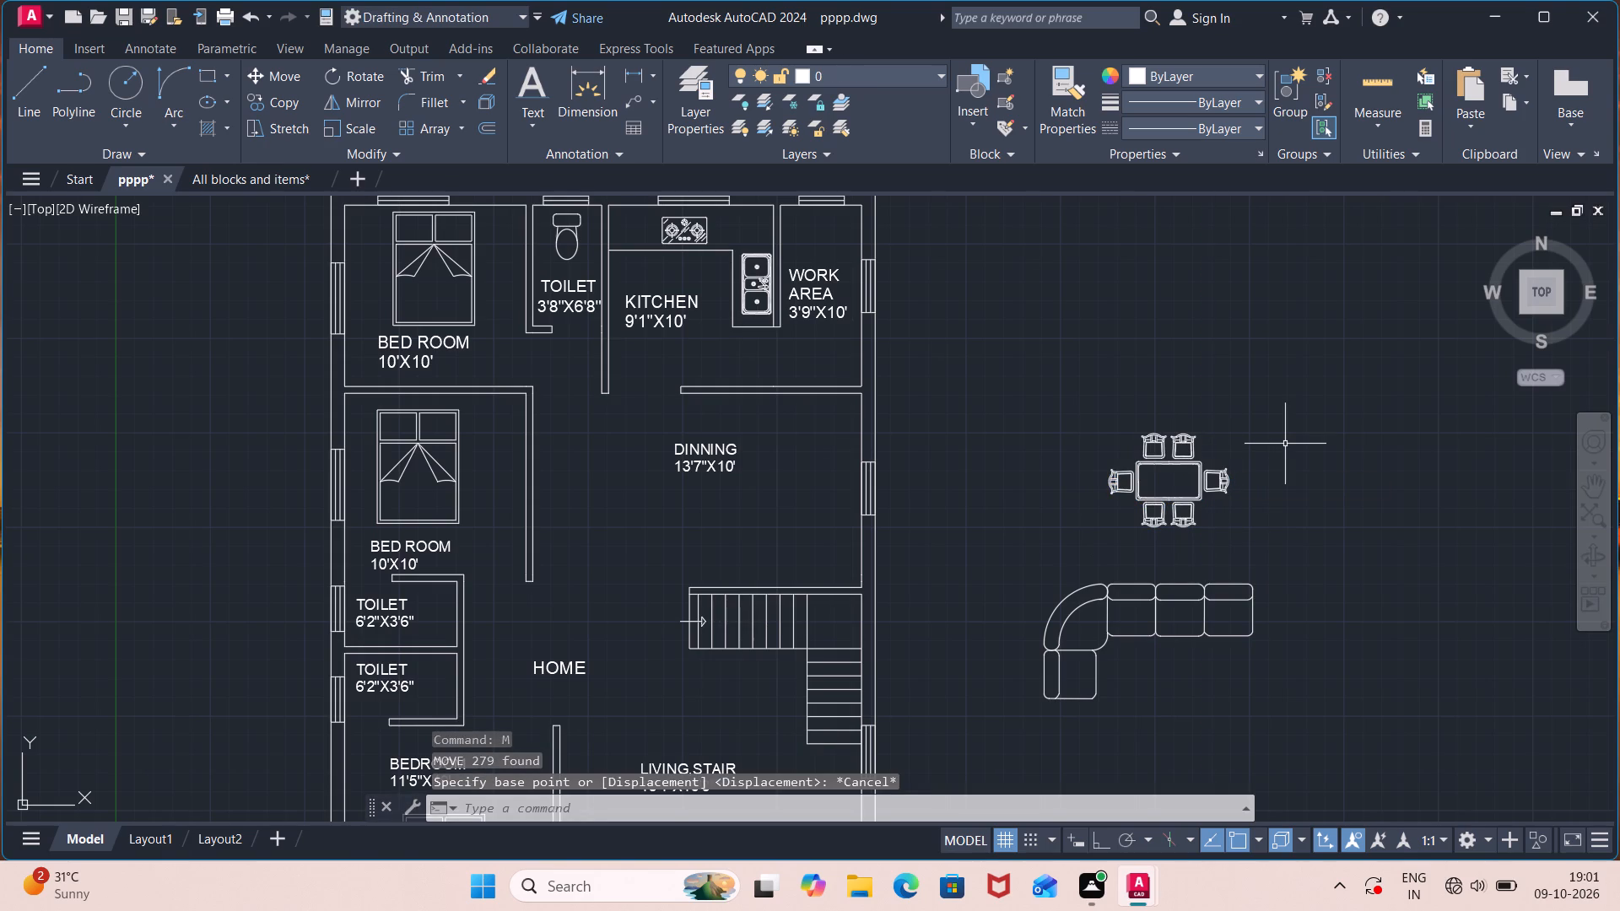
# Rotate the six-seat dining set 90° clockwise about its lower-right chair corner so the table stands upright.
pyautogui.click(1285, 444)
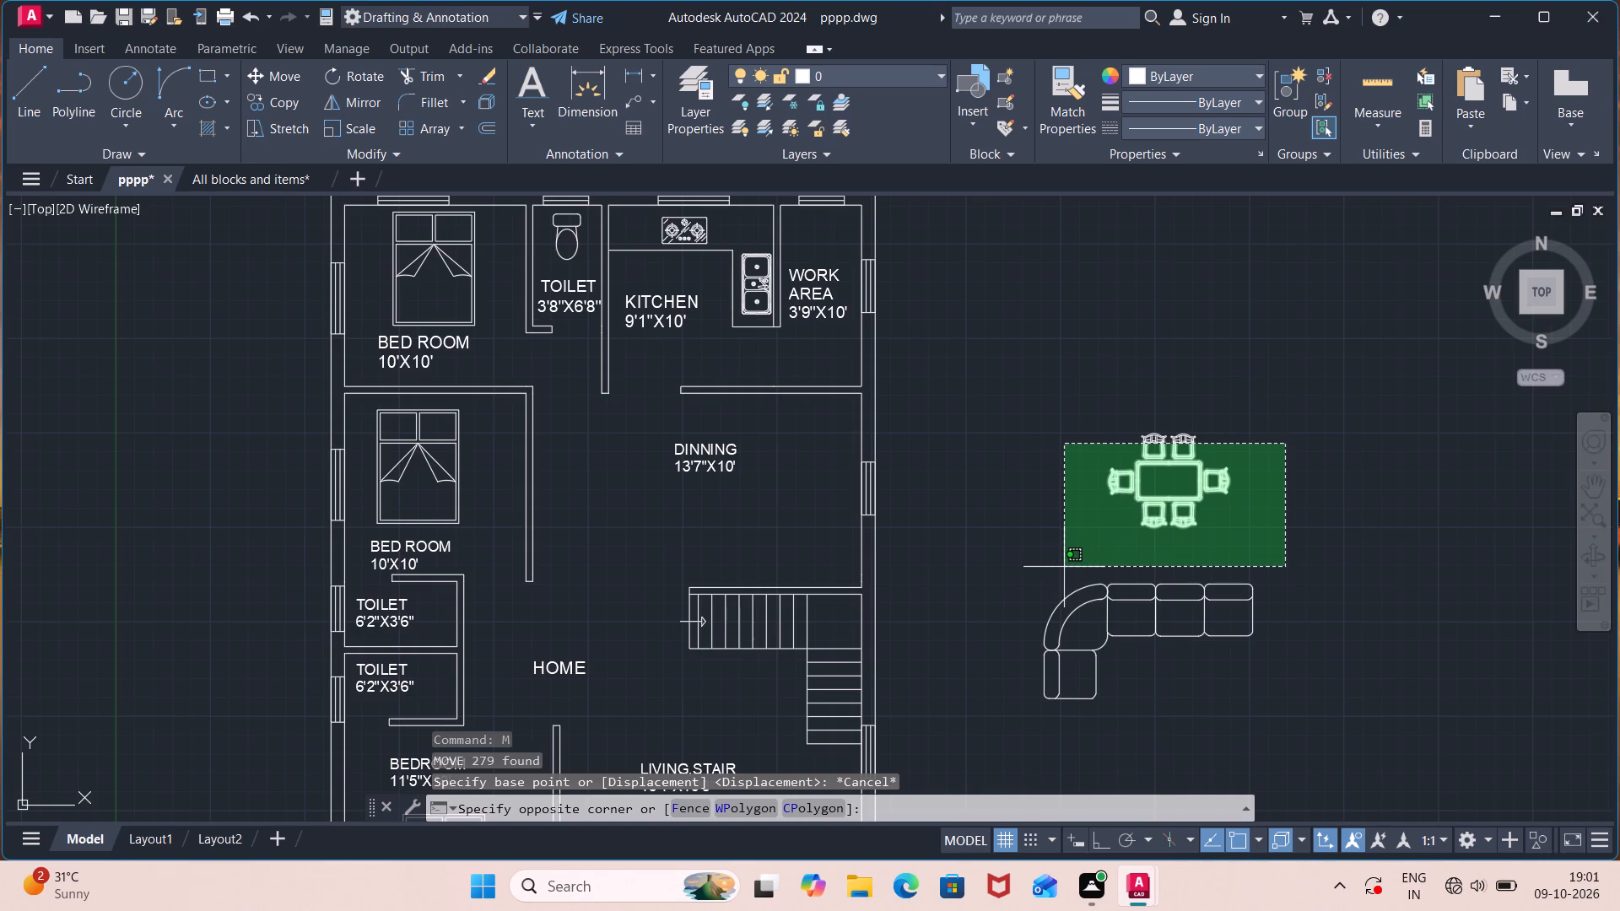
pyautogui.click(1081, 413)
pyautogui.click(1086, 397)
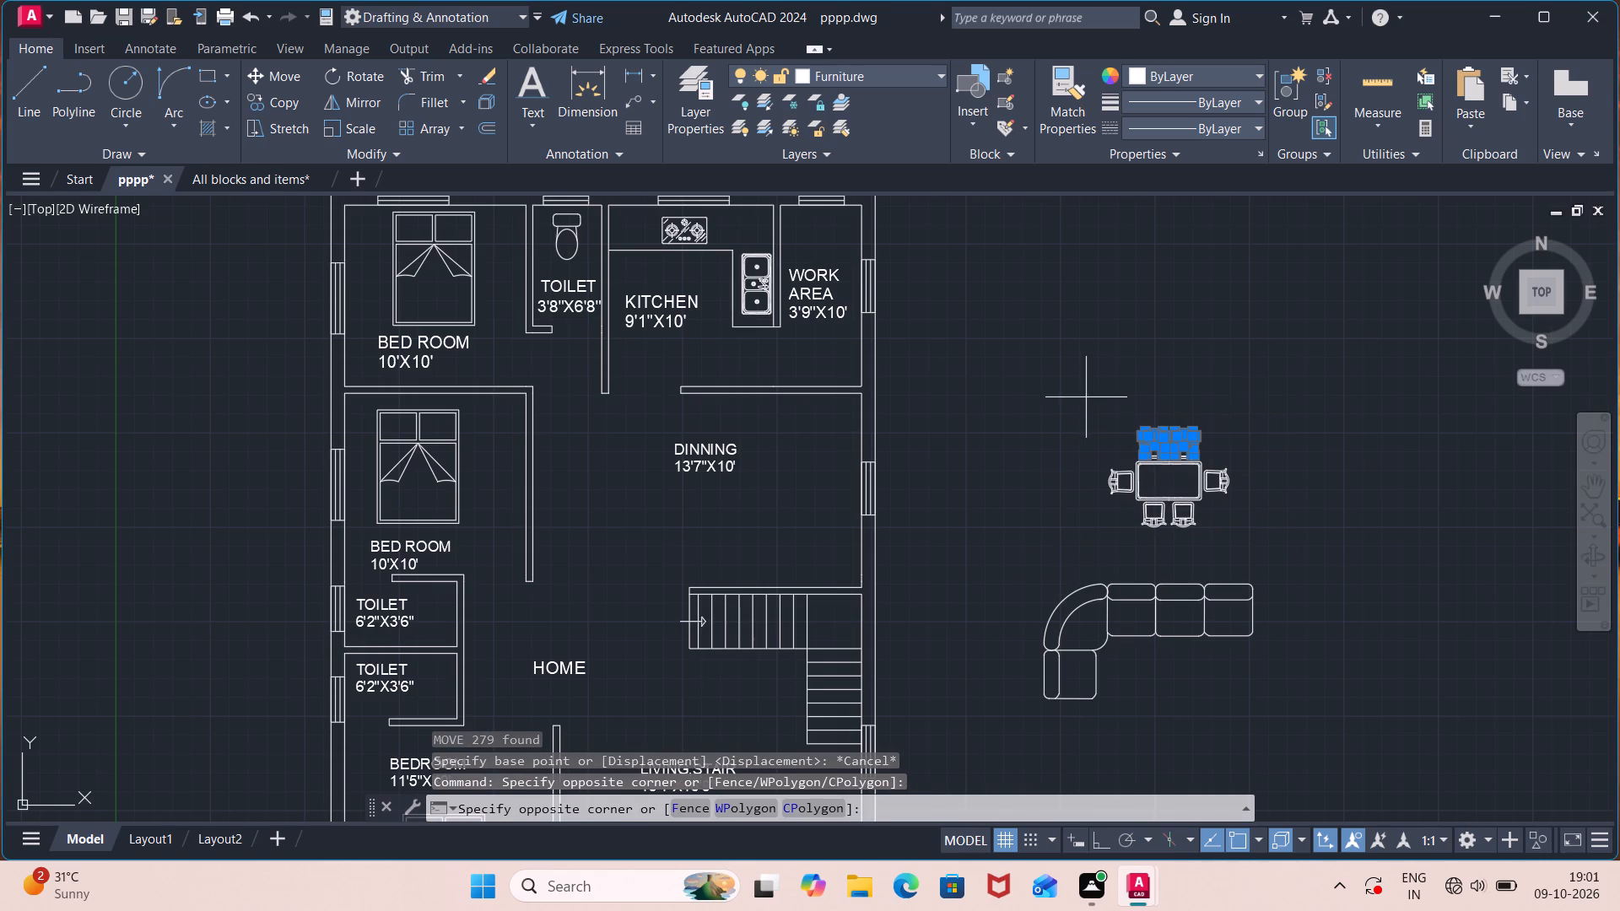
pyautogui.click(1248, 530)
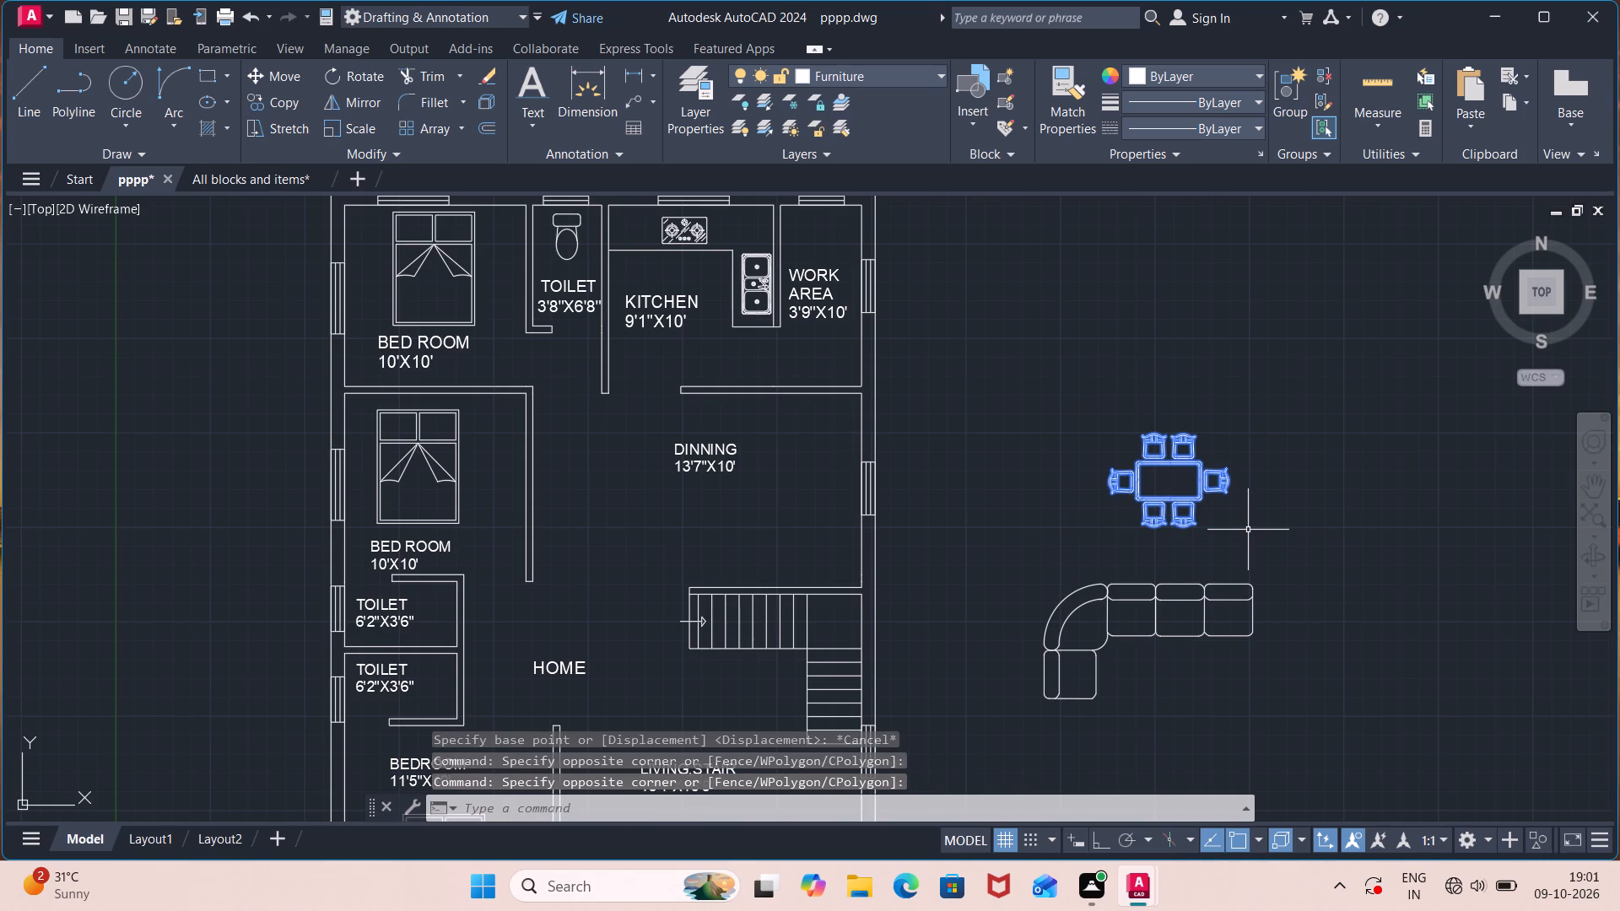
pyautogui.write('RP')
pyautogui.press('BackSpace')
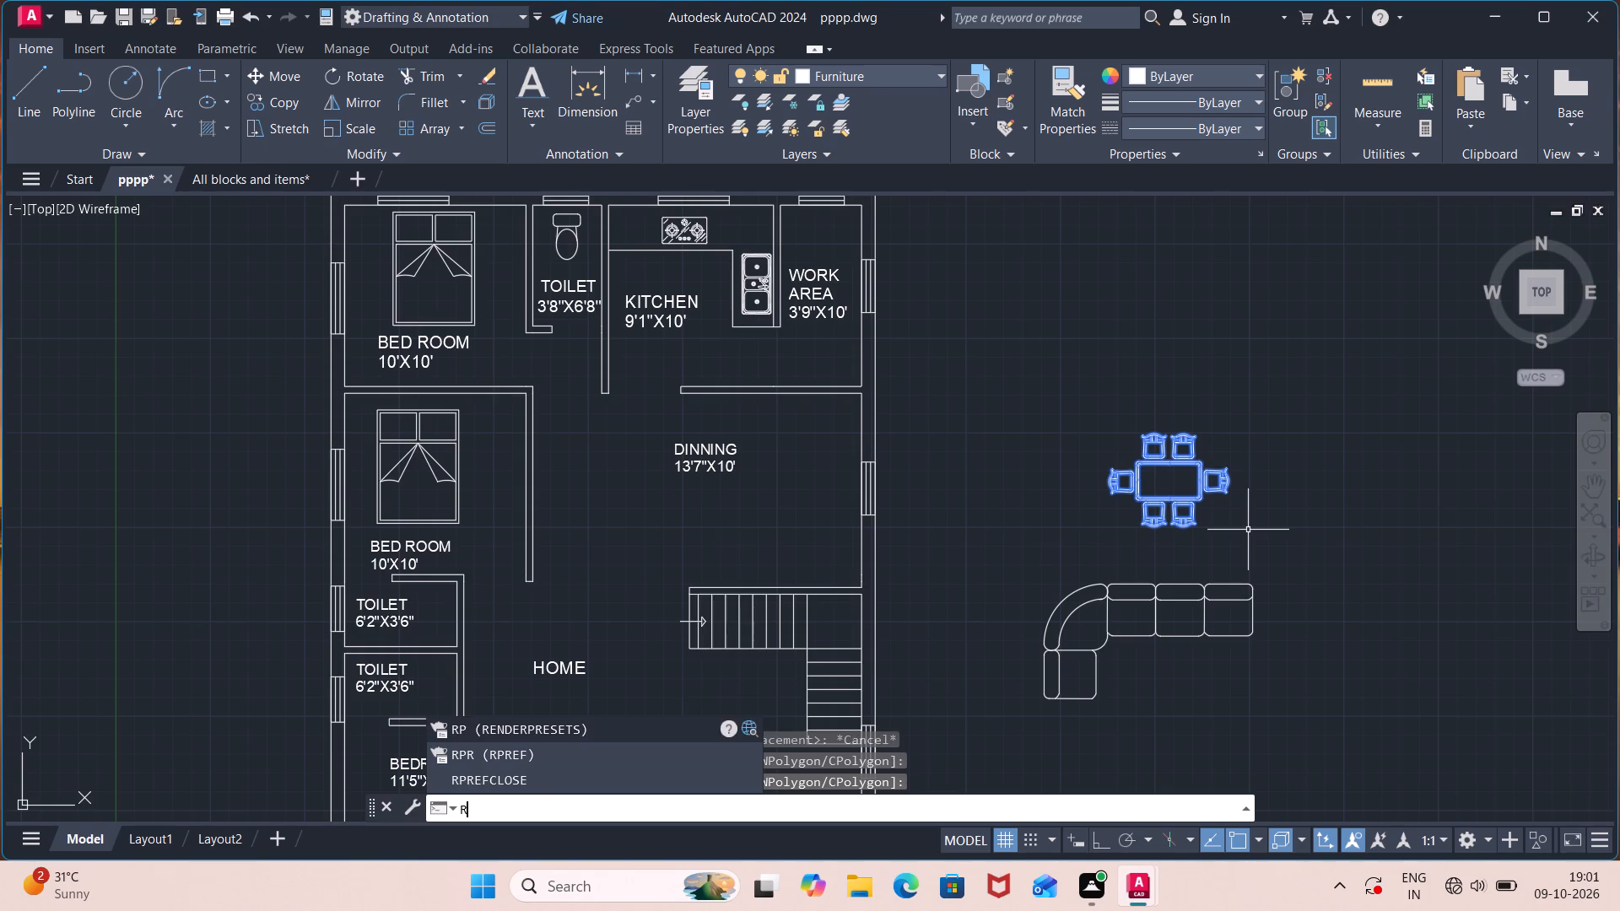
pyautogui.press('o')
pyautogui.press('Return')
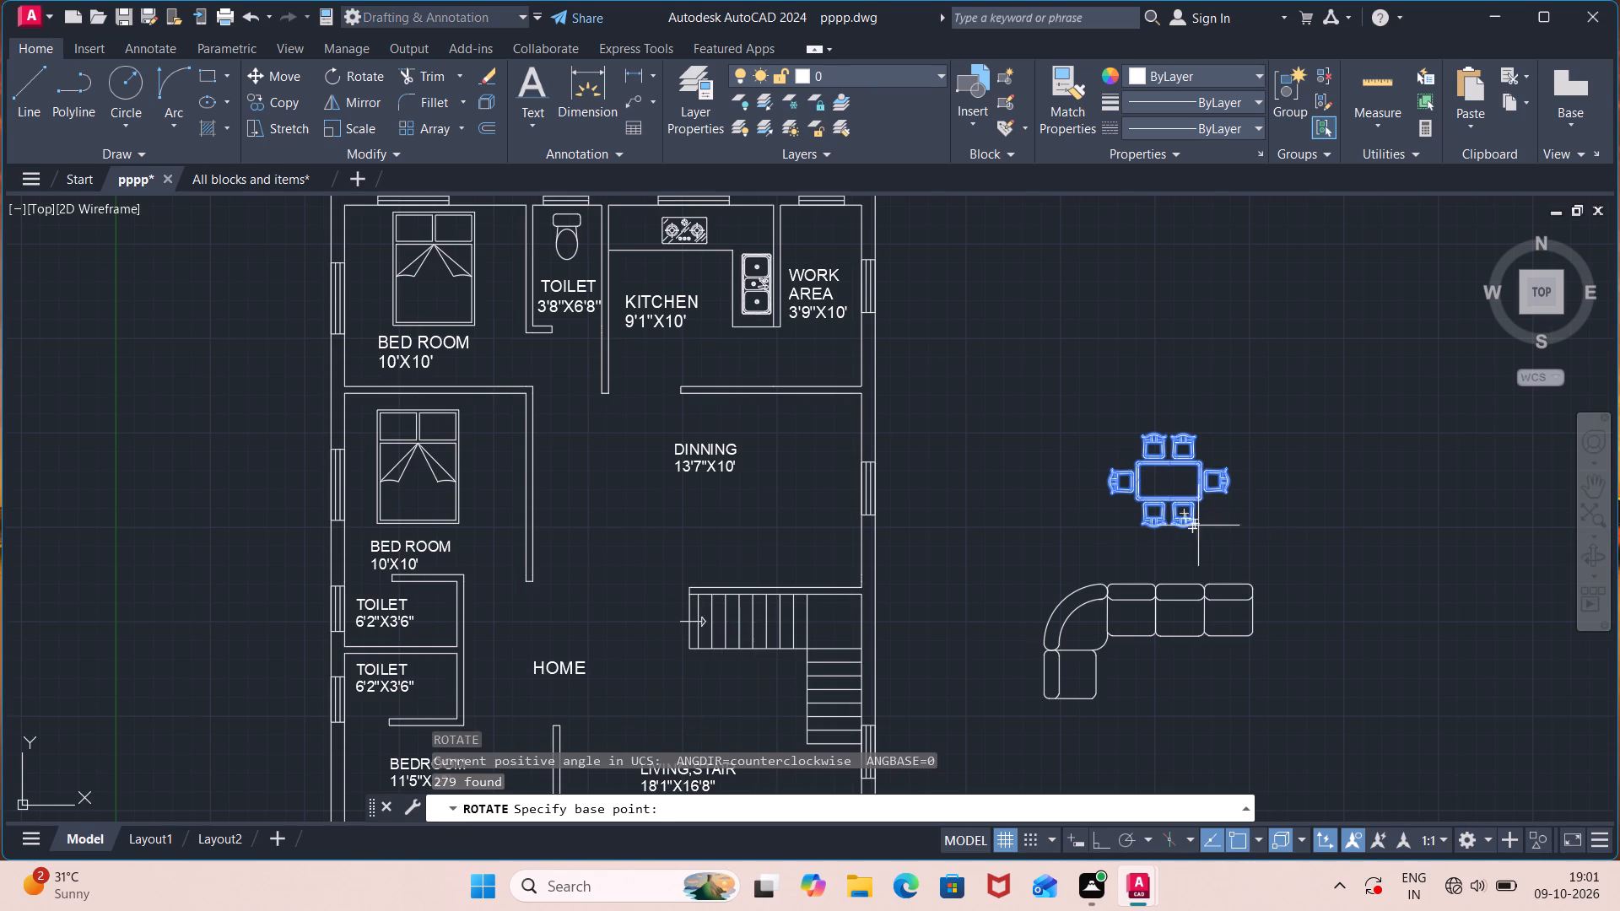
pyautogui.click(1198, 526)
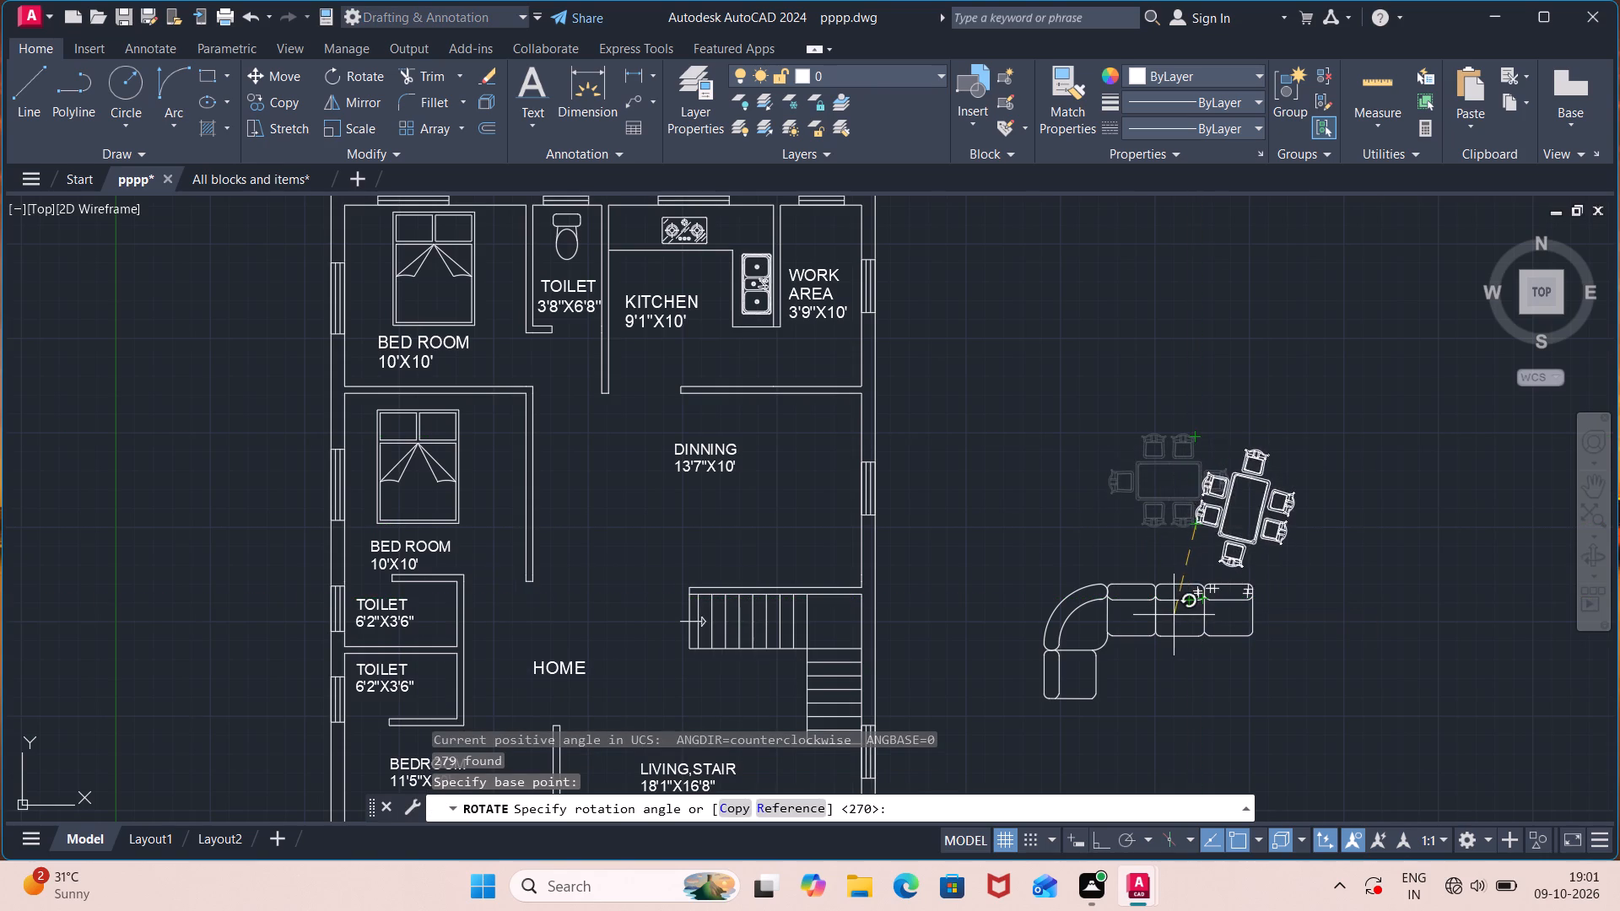
pyautogui.click(1196, 606)
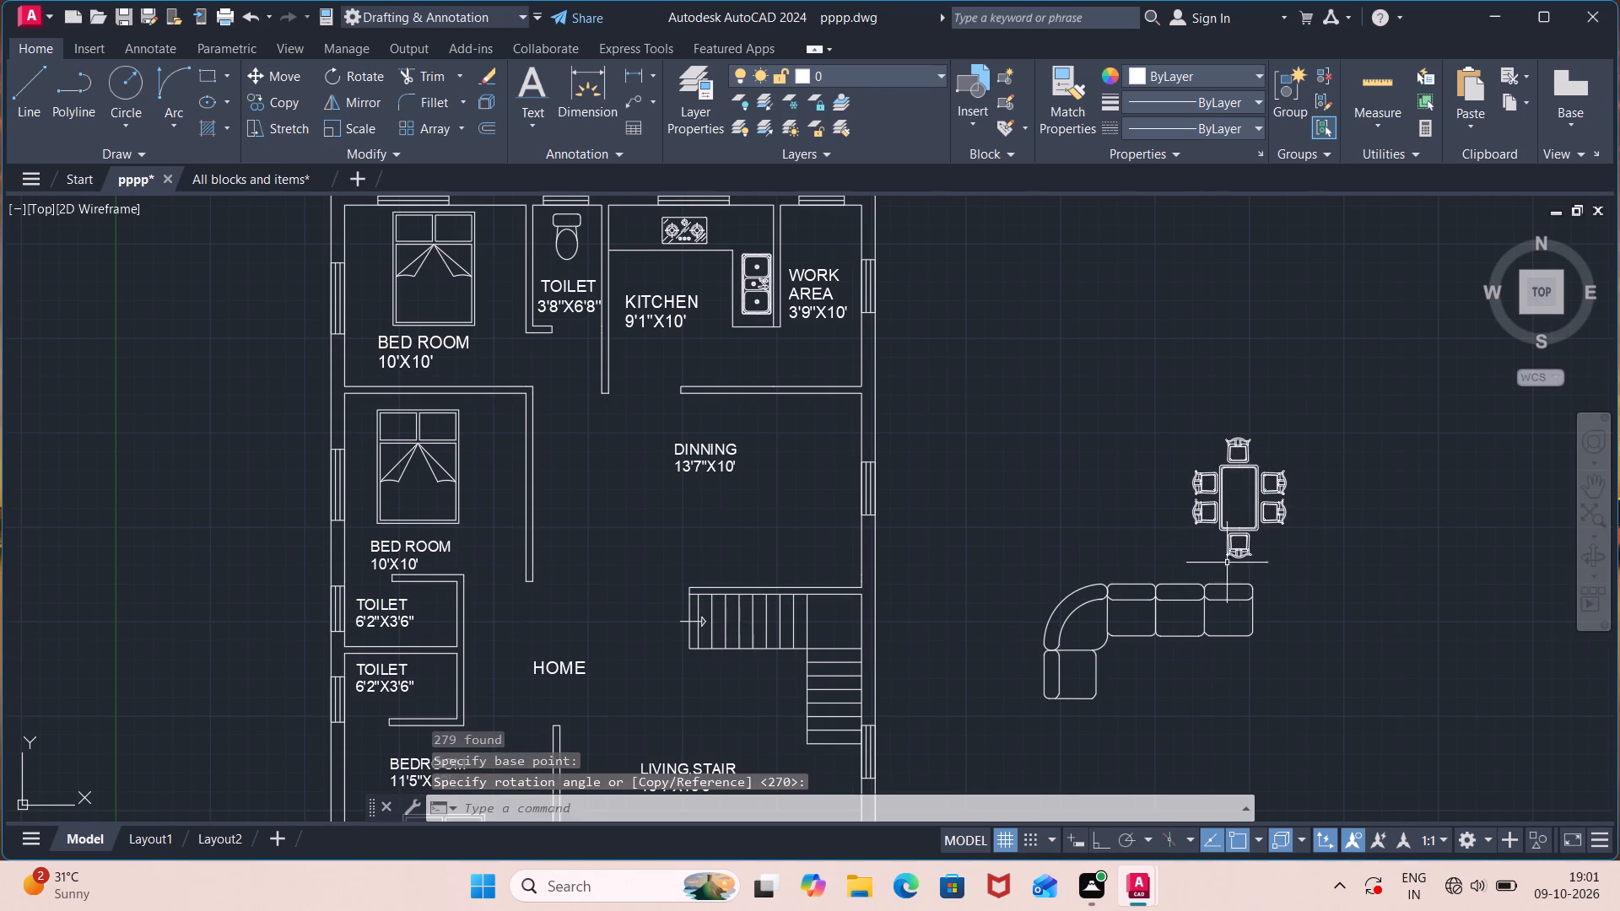
# Move the upright dining set by its top chair into the dining room, between the room label and the window wall.
pyautogui.click(1316, 441)
pyautogui.click(1158, 558)
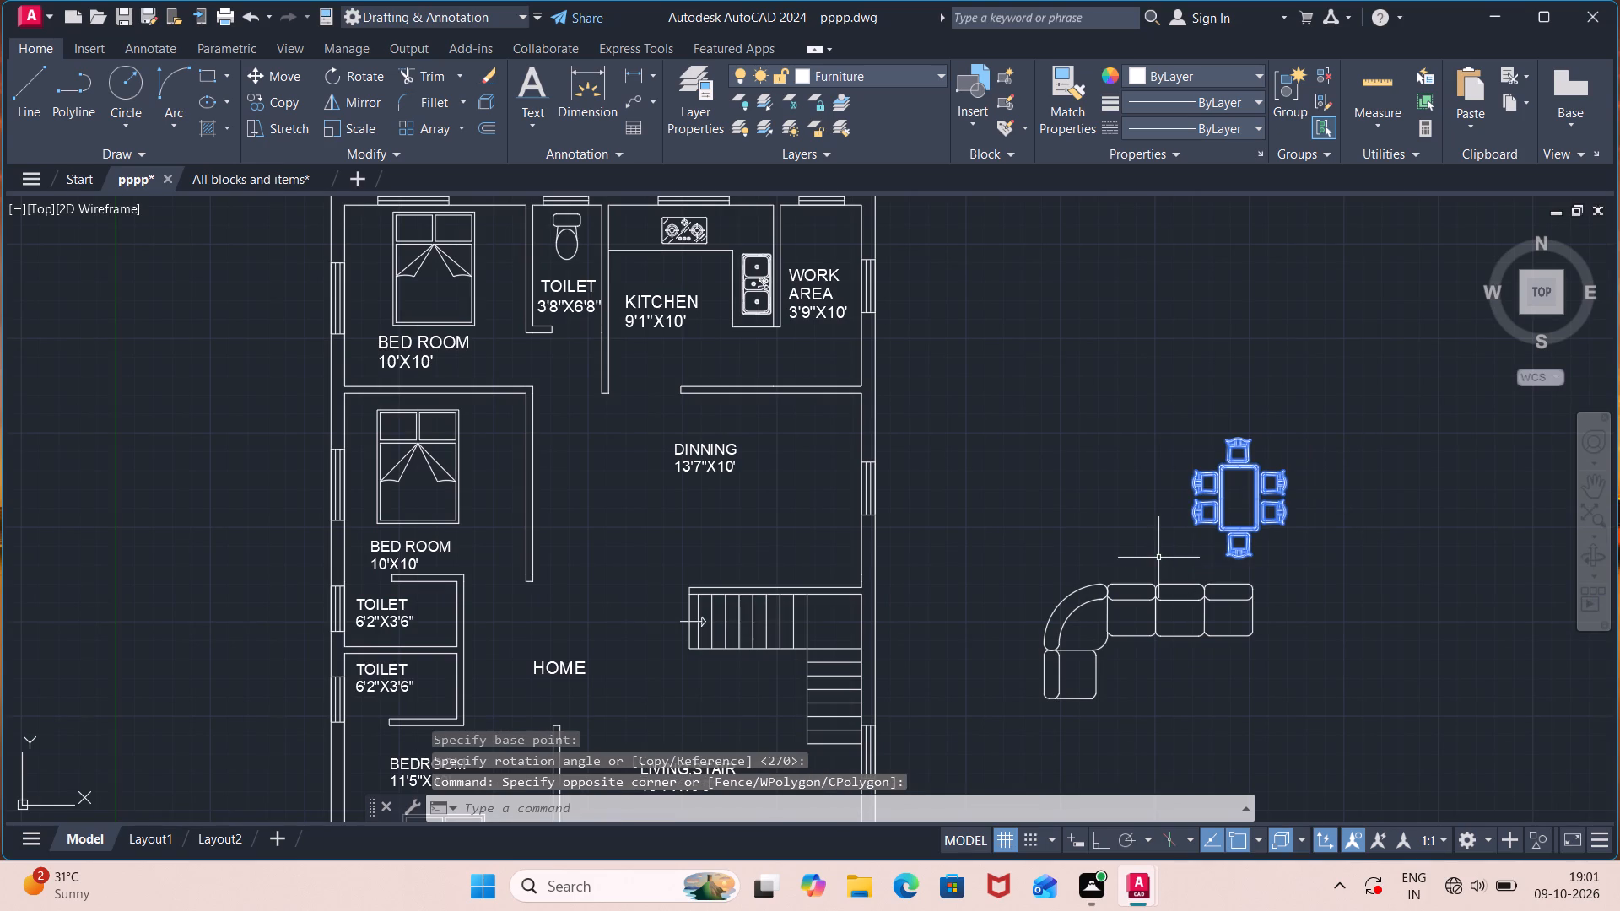
pyautogui.scroll(4, 1254, 545)
pyautogui.scroll(-2, 1254, 545)
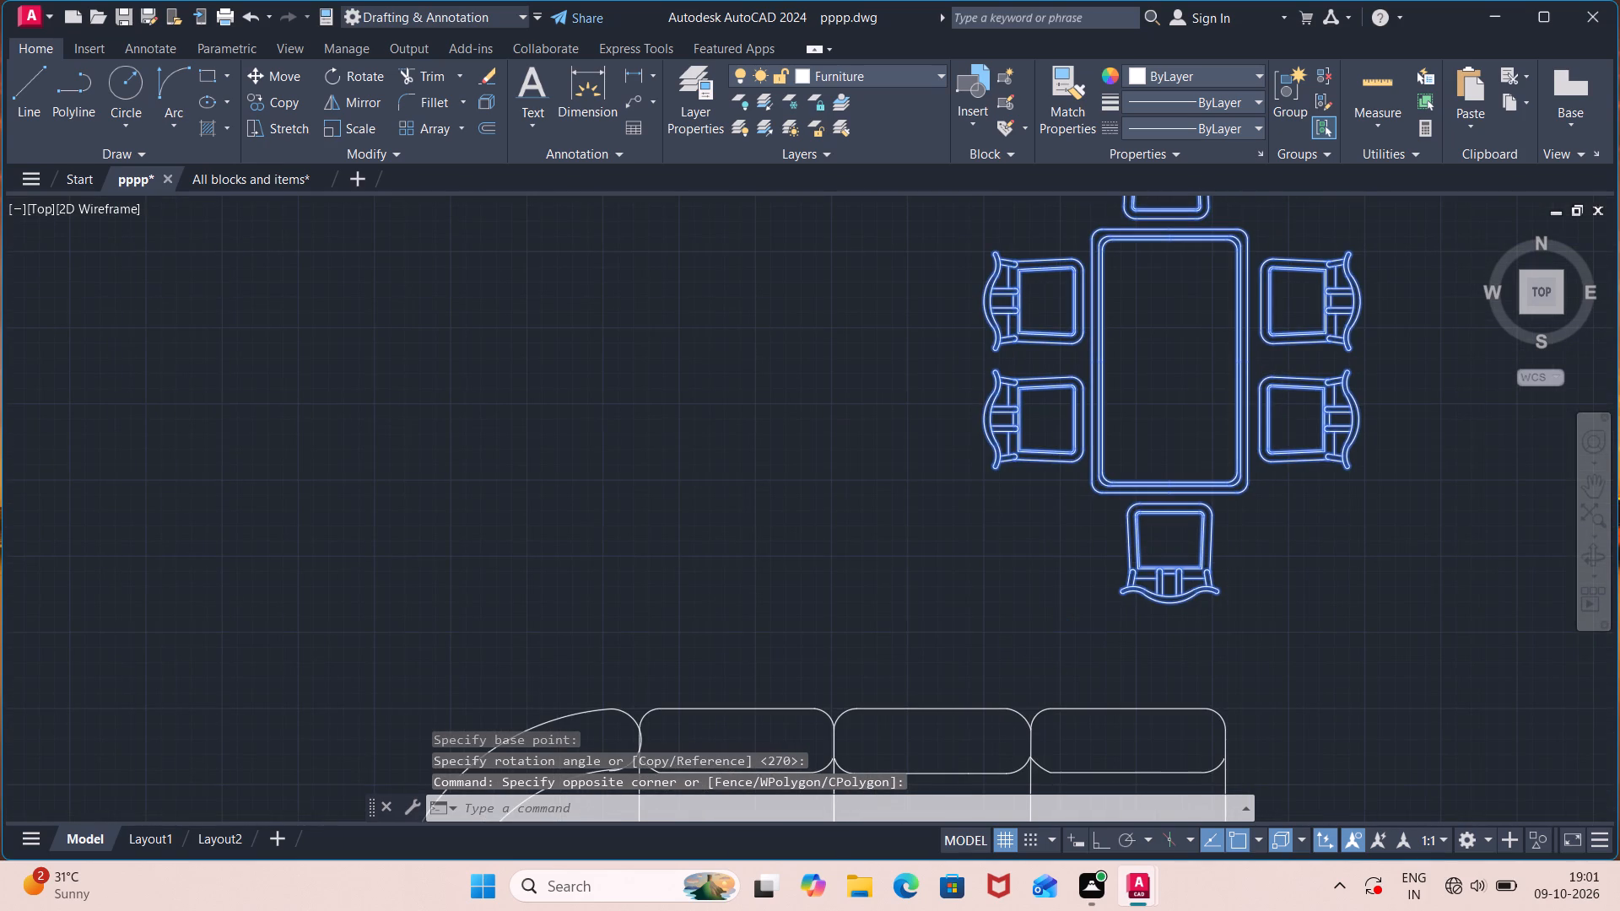
pyautogui.click(1234, 266)
pyautogui.click(1169, 310)
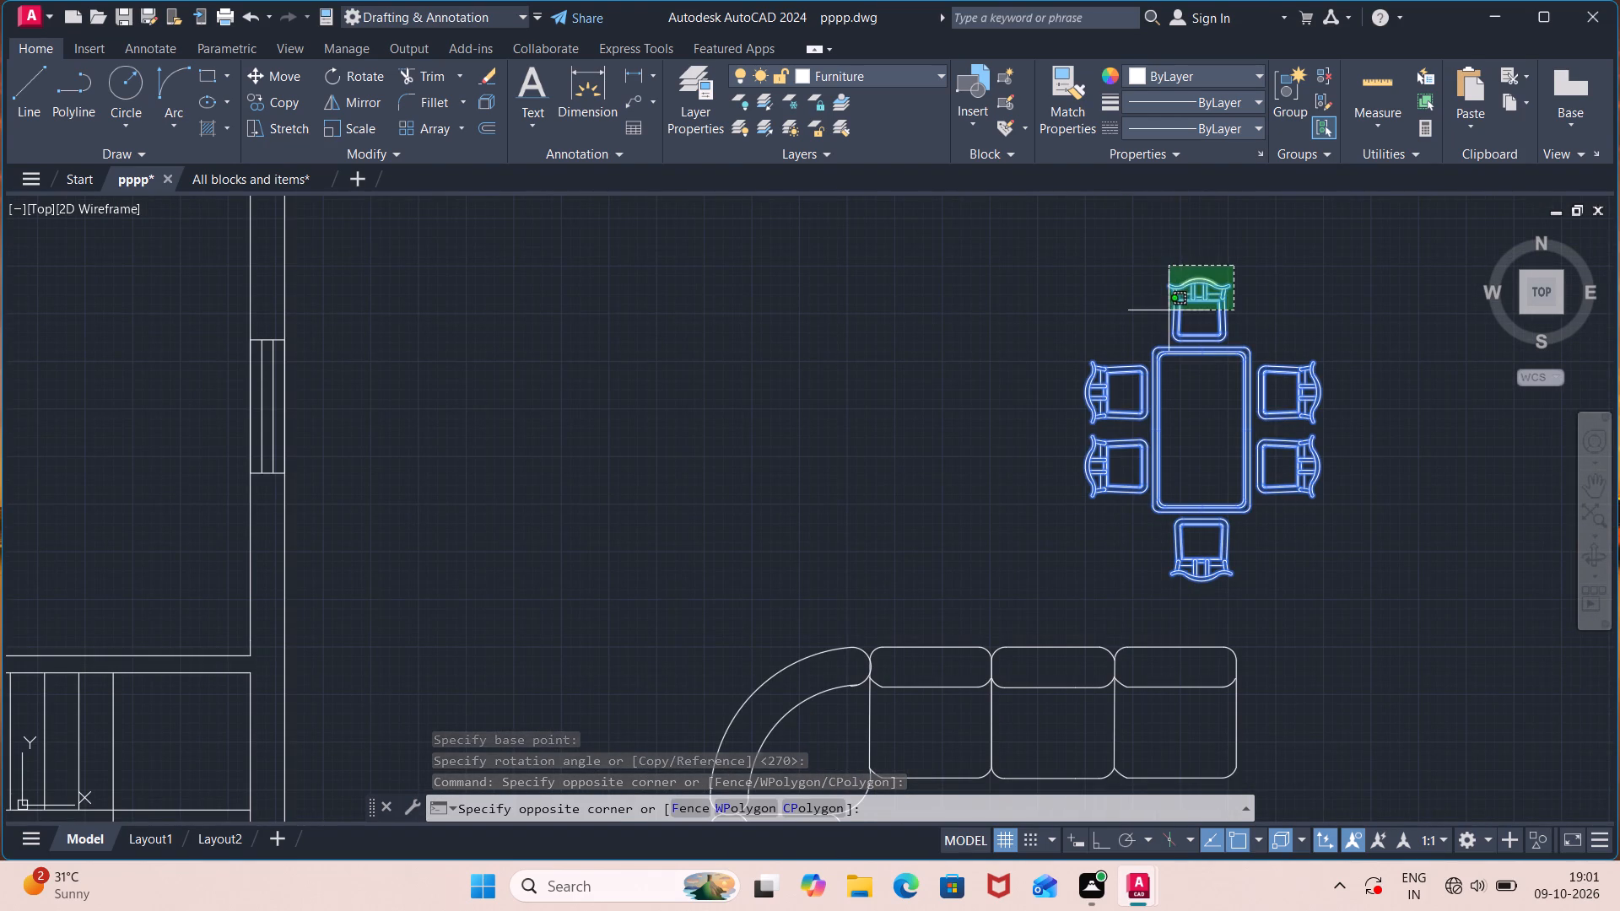
pyautogui.click(1309, 567)
pyautogui.click(1104, 592)
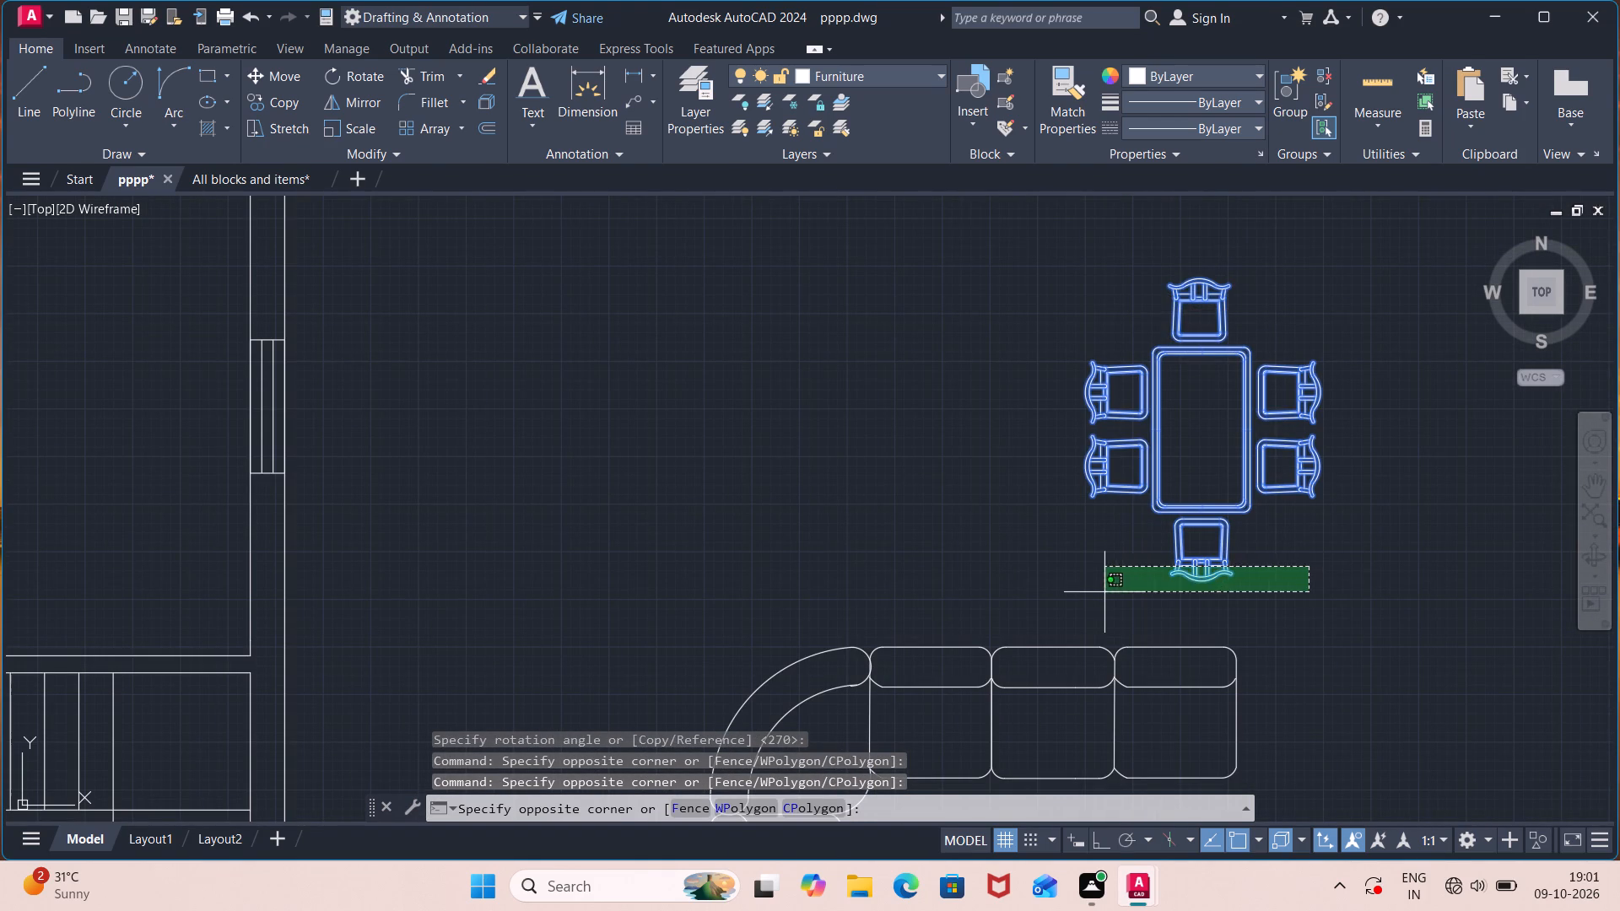
pyautogui.press('m')
pyautogui.press('Return')
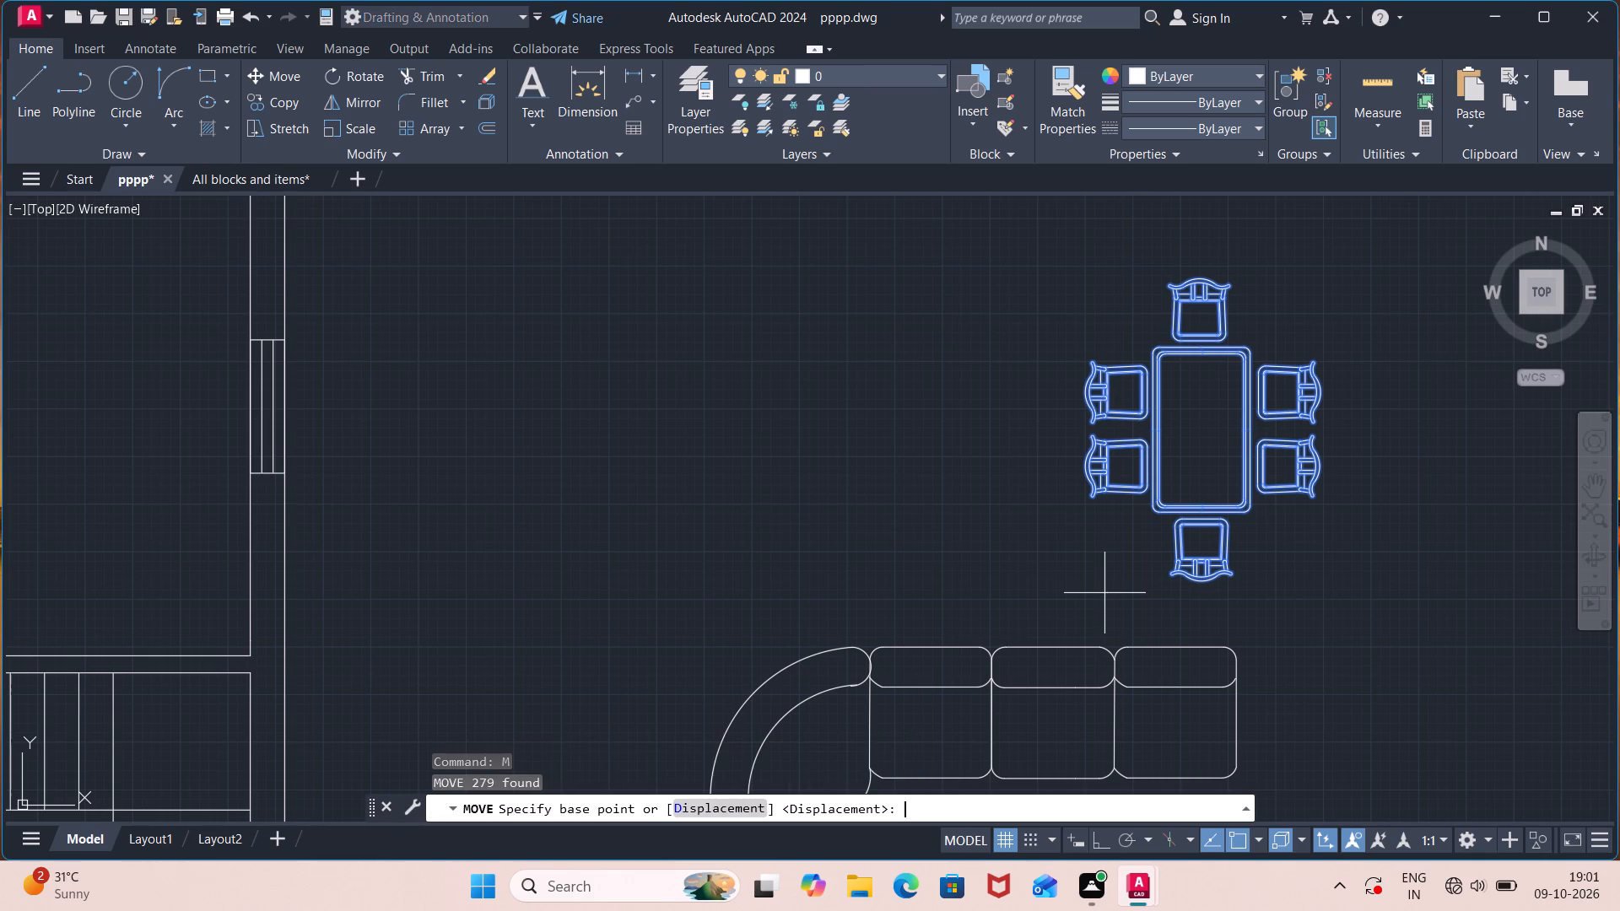
pyautogui.scroll(-3, 1104, 593)
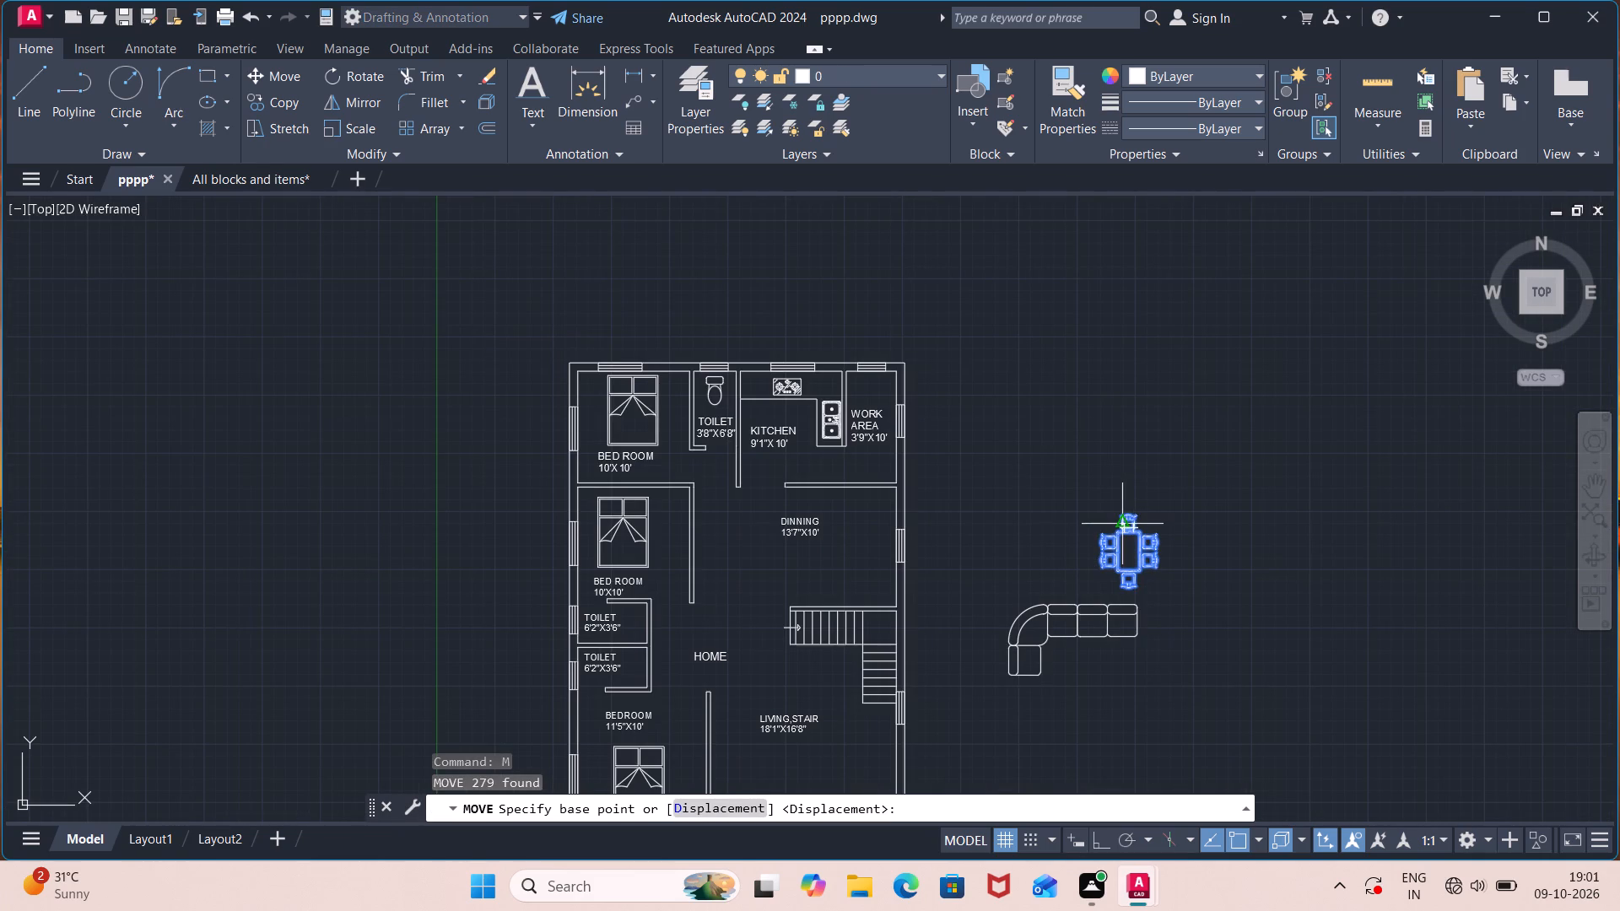
pyautogui.click(1120, 522)
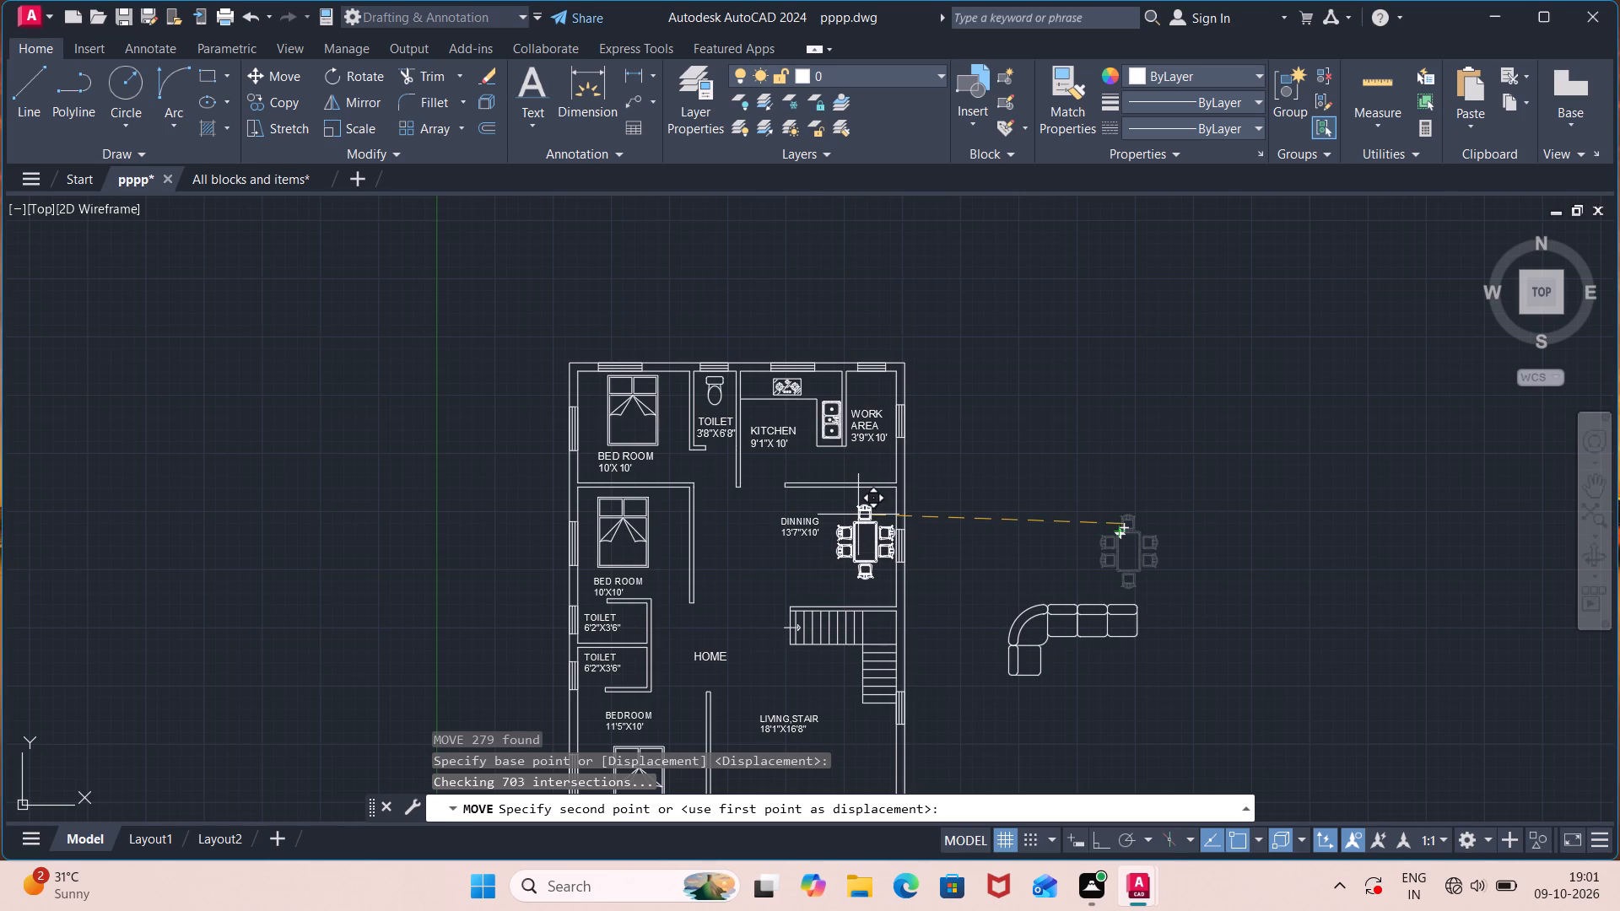
pyautogui.scroll(2, 856, 524)
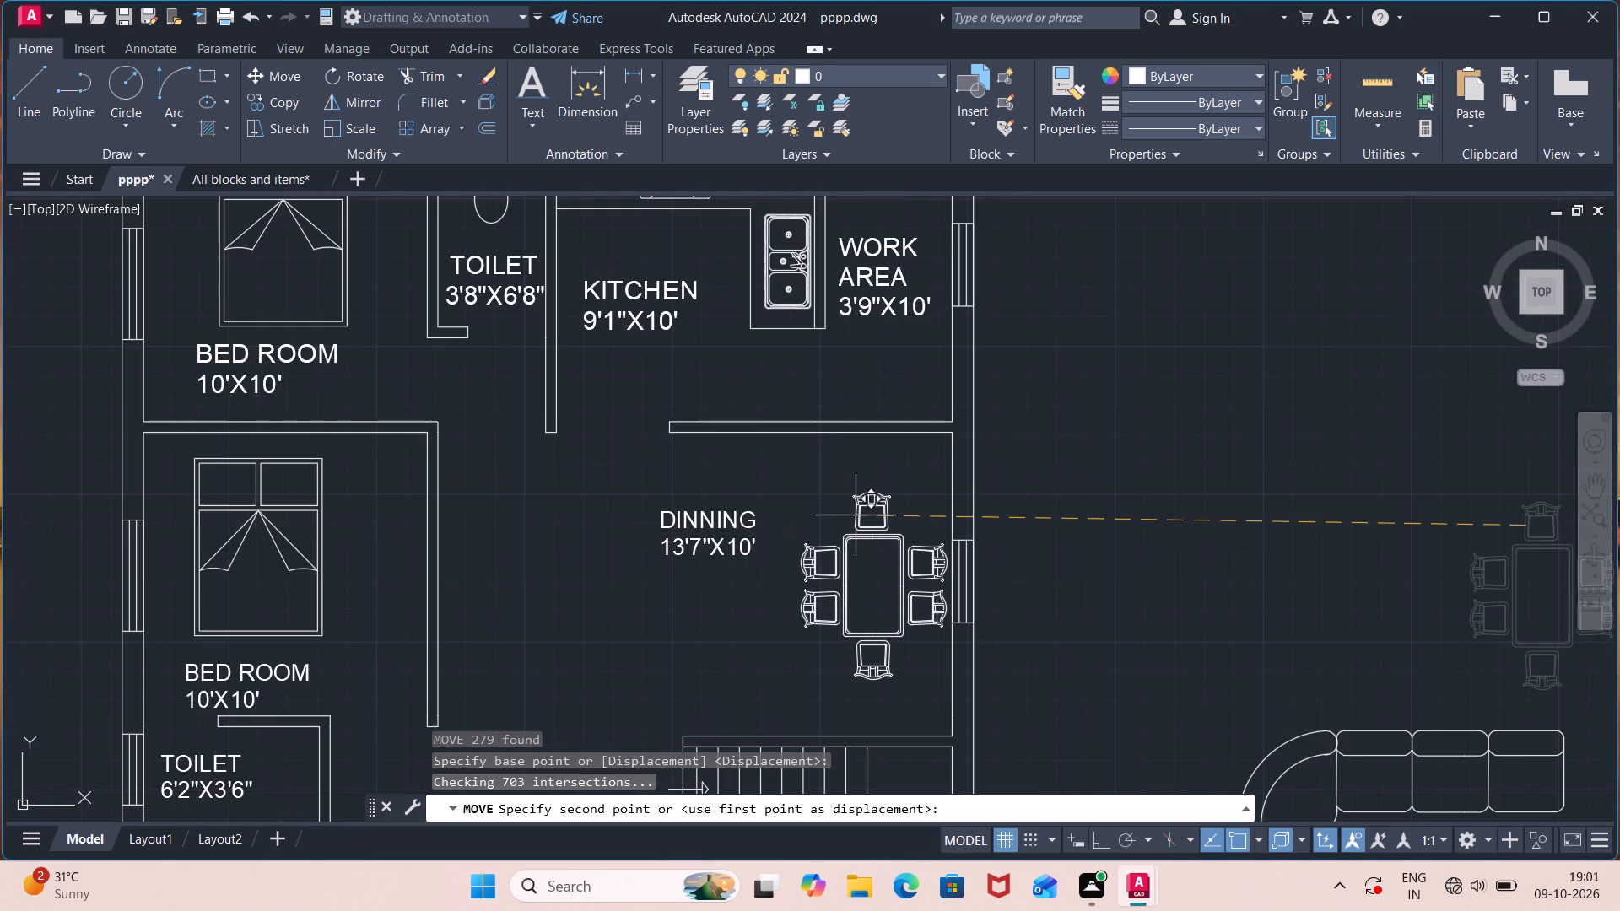
pyautogui.click(856, 515)
# Rotate the corner sofa 90° counterclockwise about the lower-right corner of its short end so its long side stands vertical.
pyautogui.scroll(-2, 1035, 555)
pyautogui.moveTo(1088, 599); pyautogui.dragTo(1090, 575, button='middle')
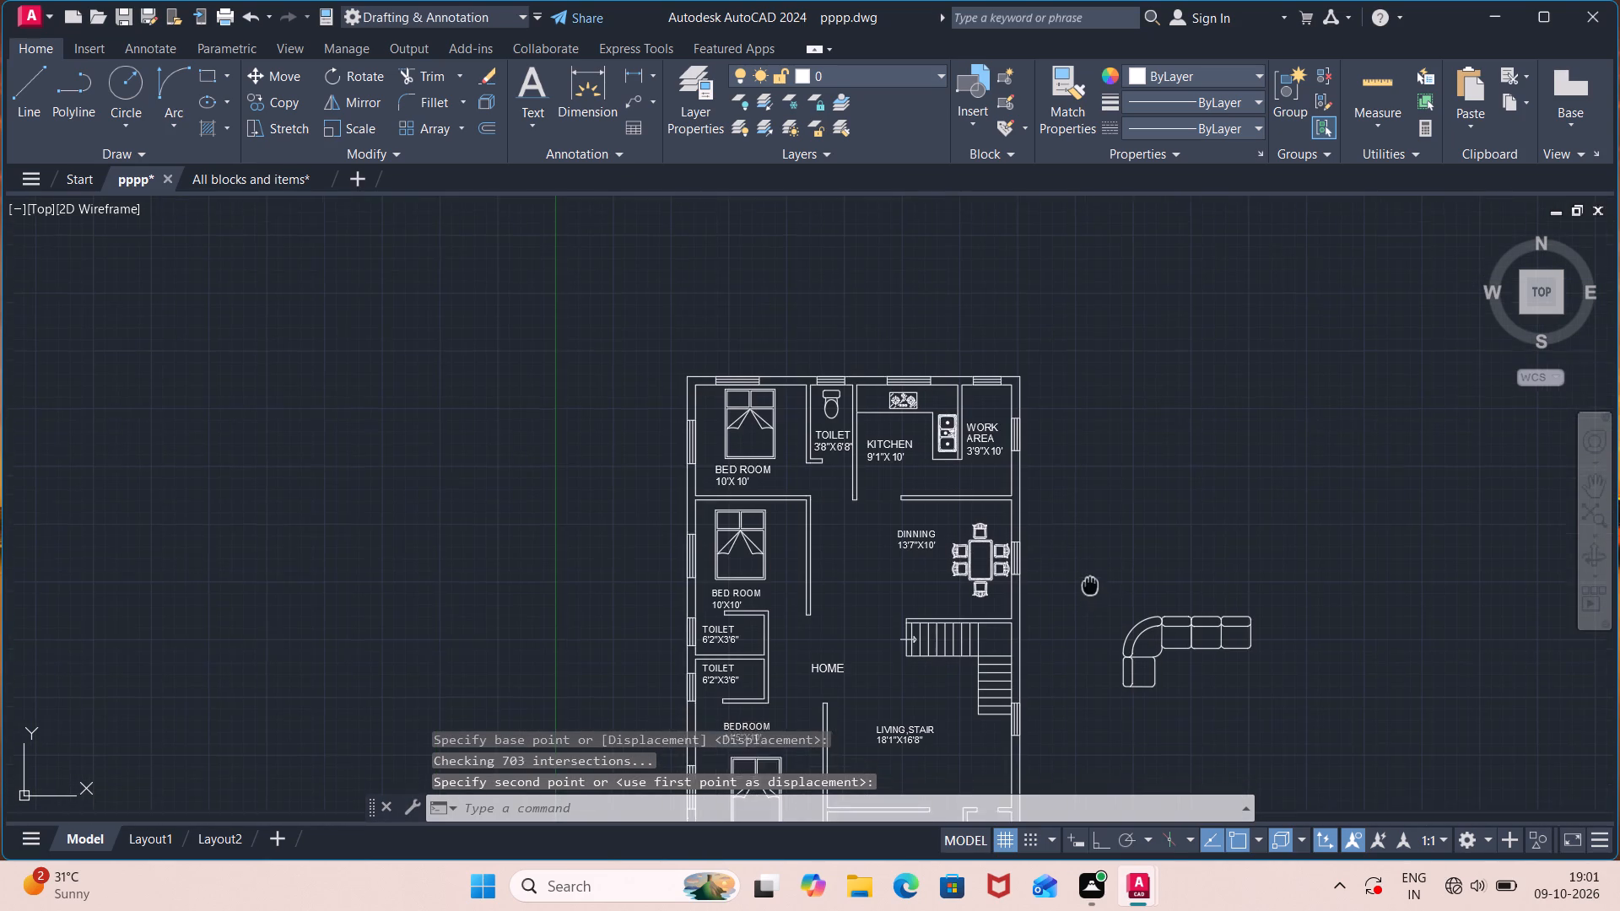
pyautogui.moveTo(1090, 575); pyautogui.dragTo(1034, 375, button='middle')
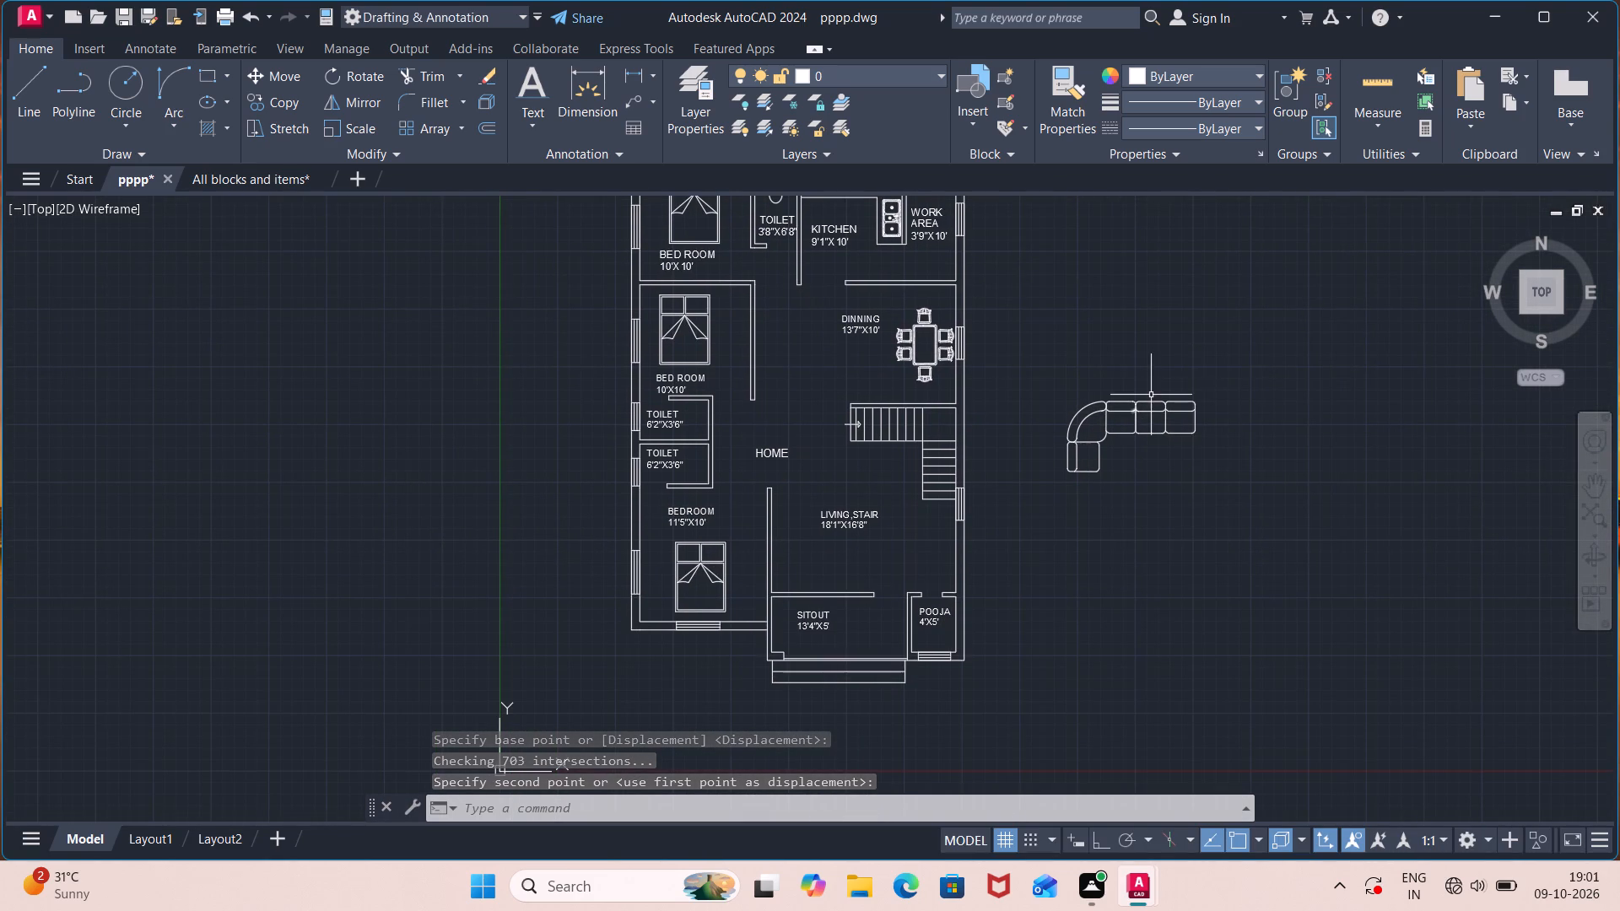
pyautogui.click(1210, 385)
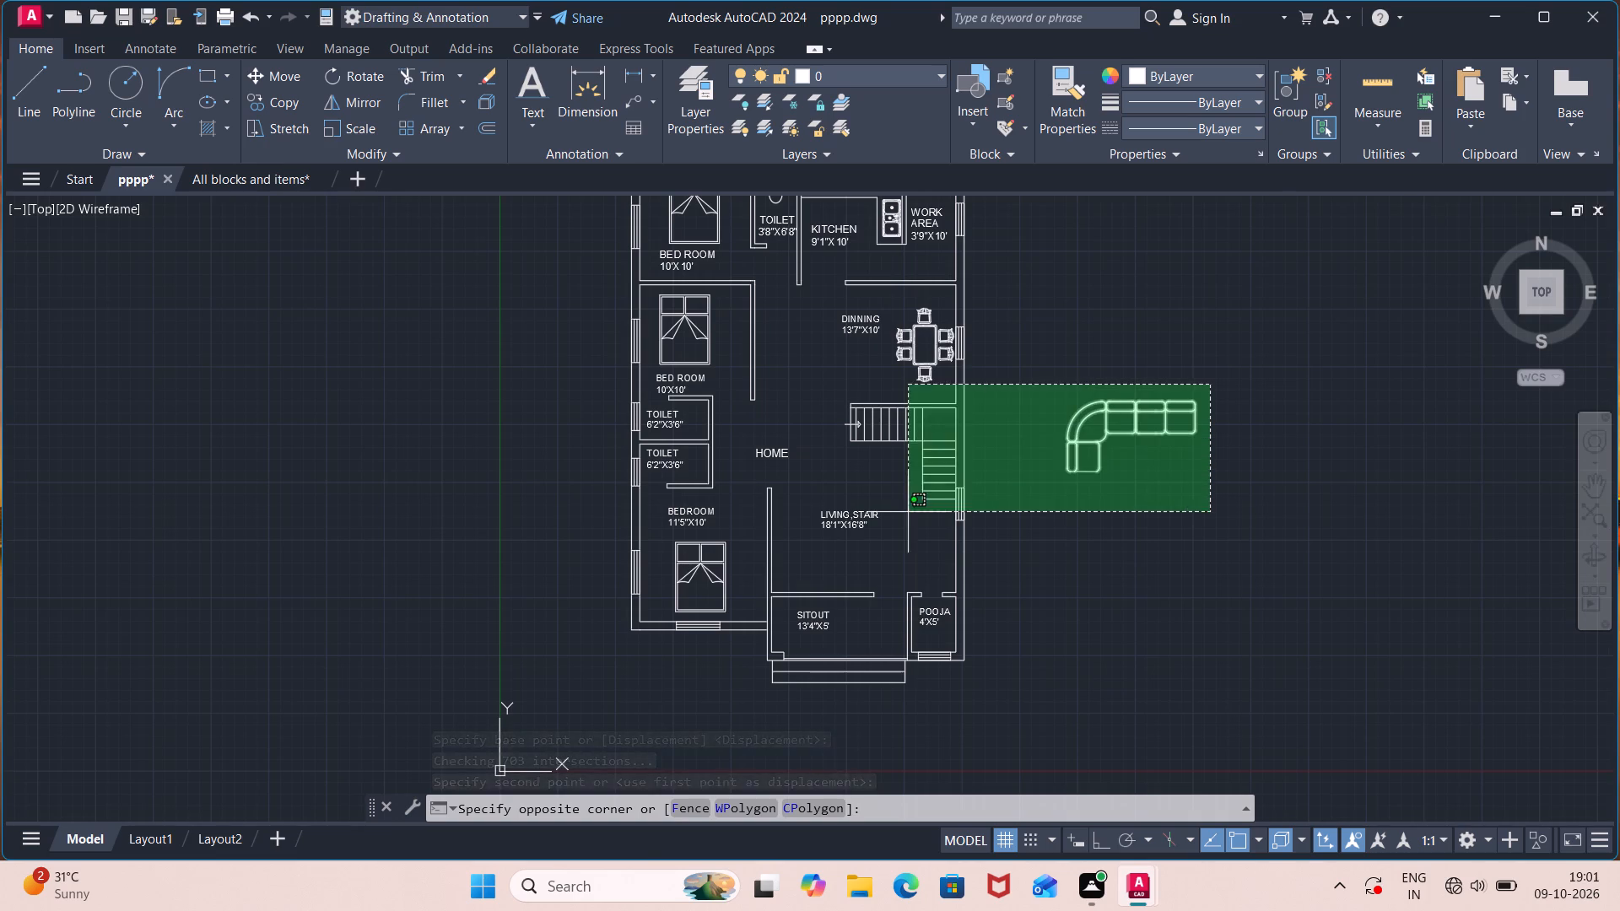
pyautogui.click(1014, 488)
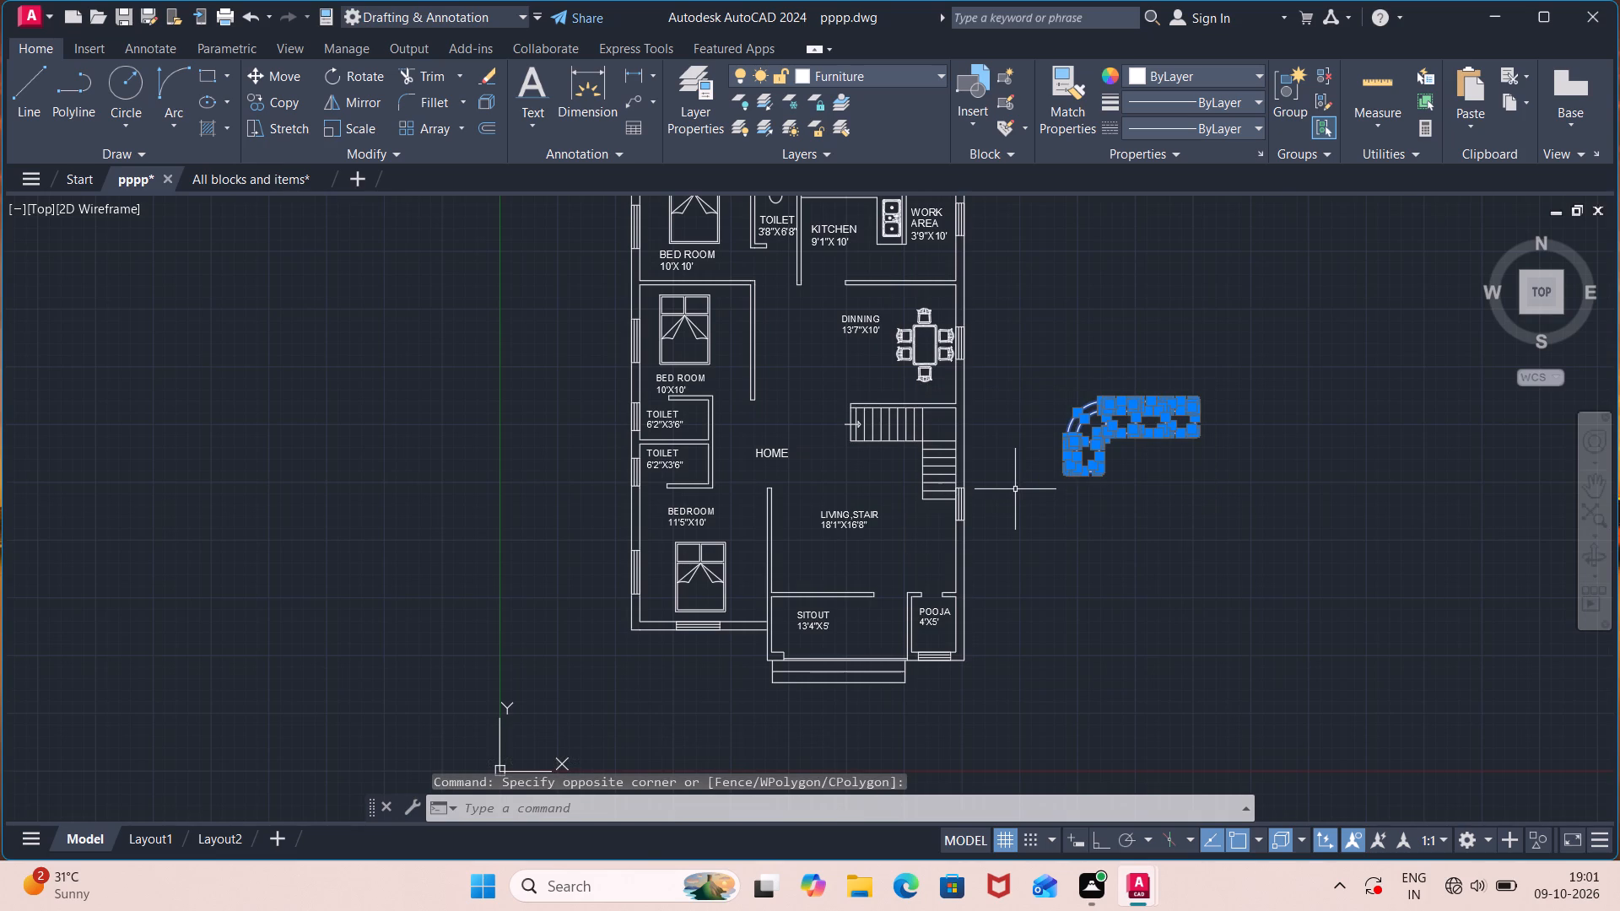
pyautogui.write('RO')
pyautogui.press('Return')
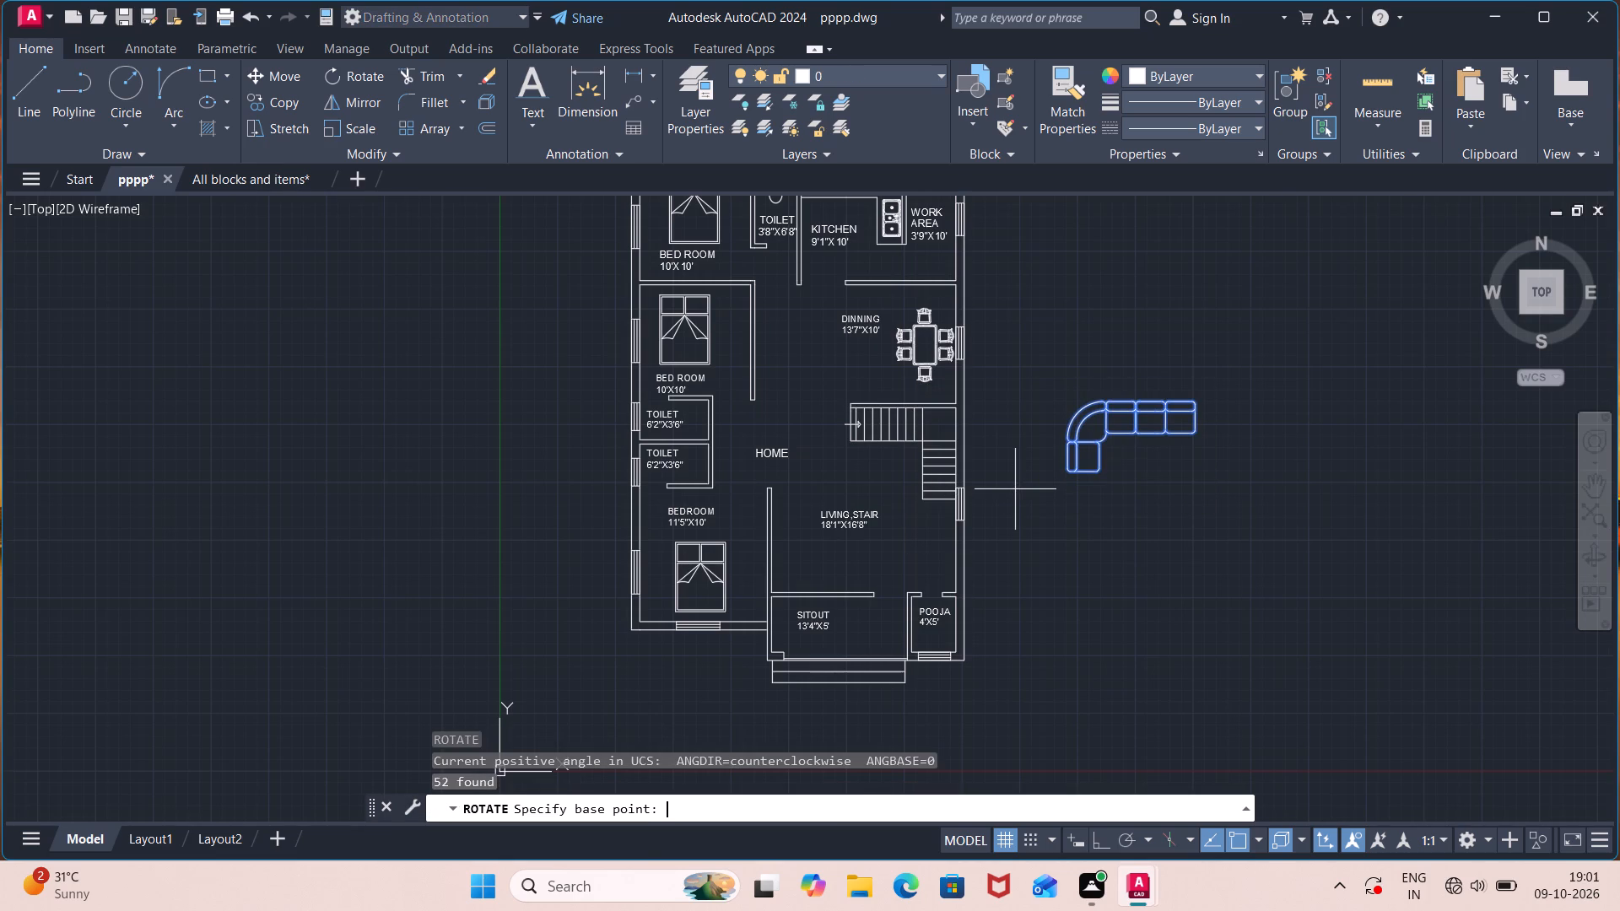
pyautogui.click(1104, 472)
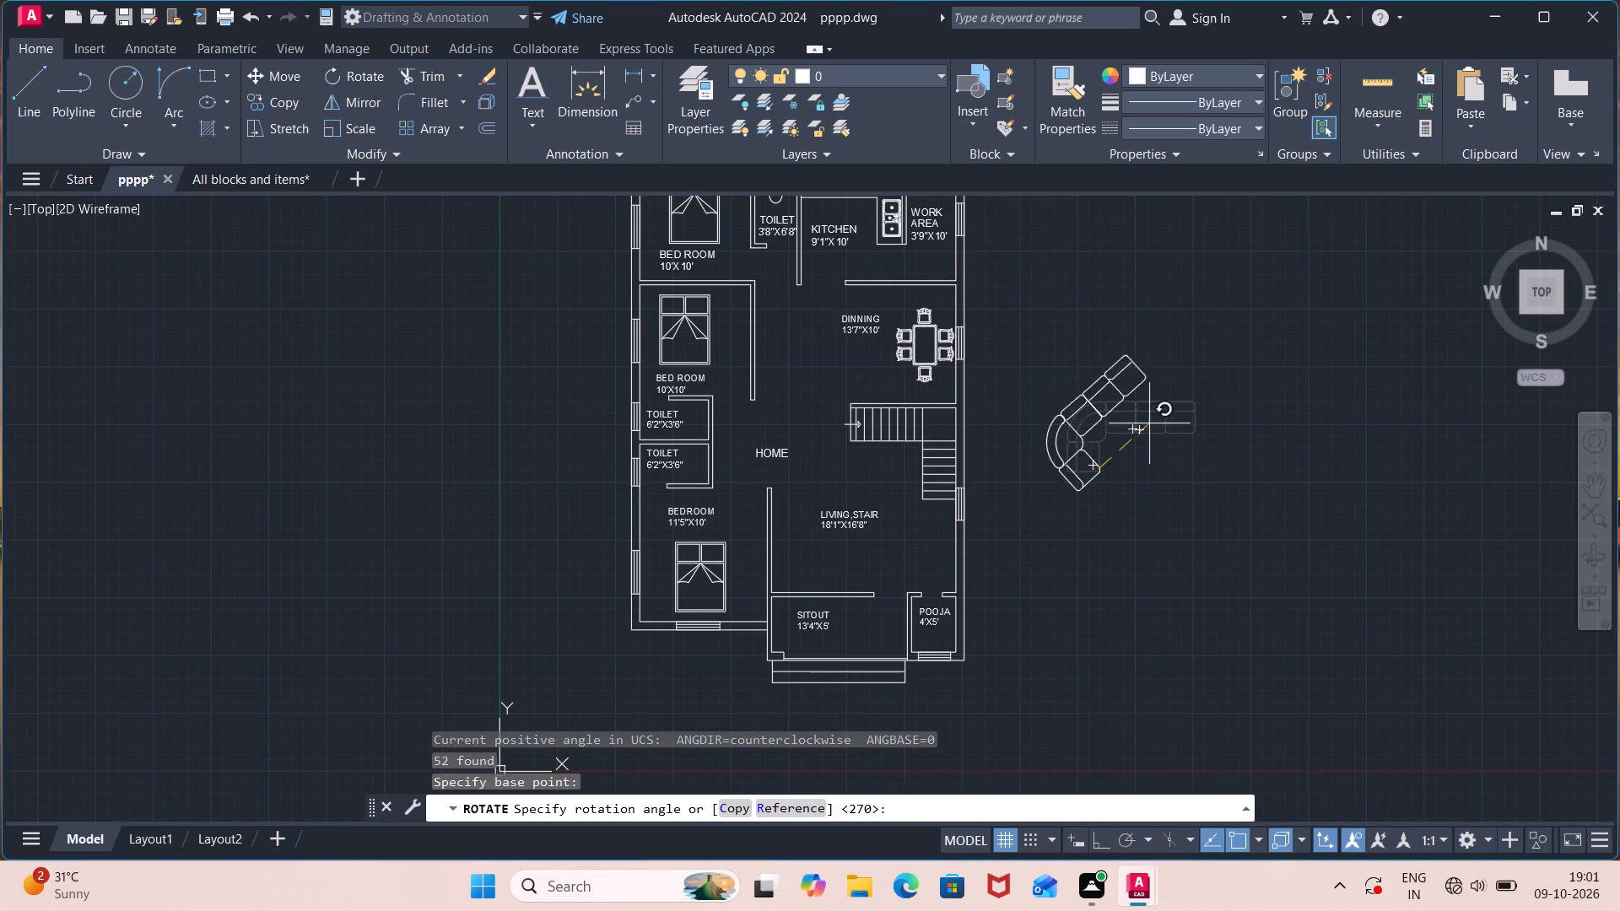
pyautogui.click(1093, 396)
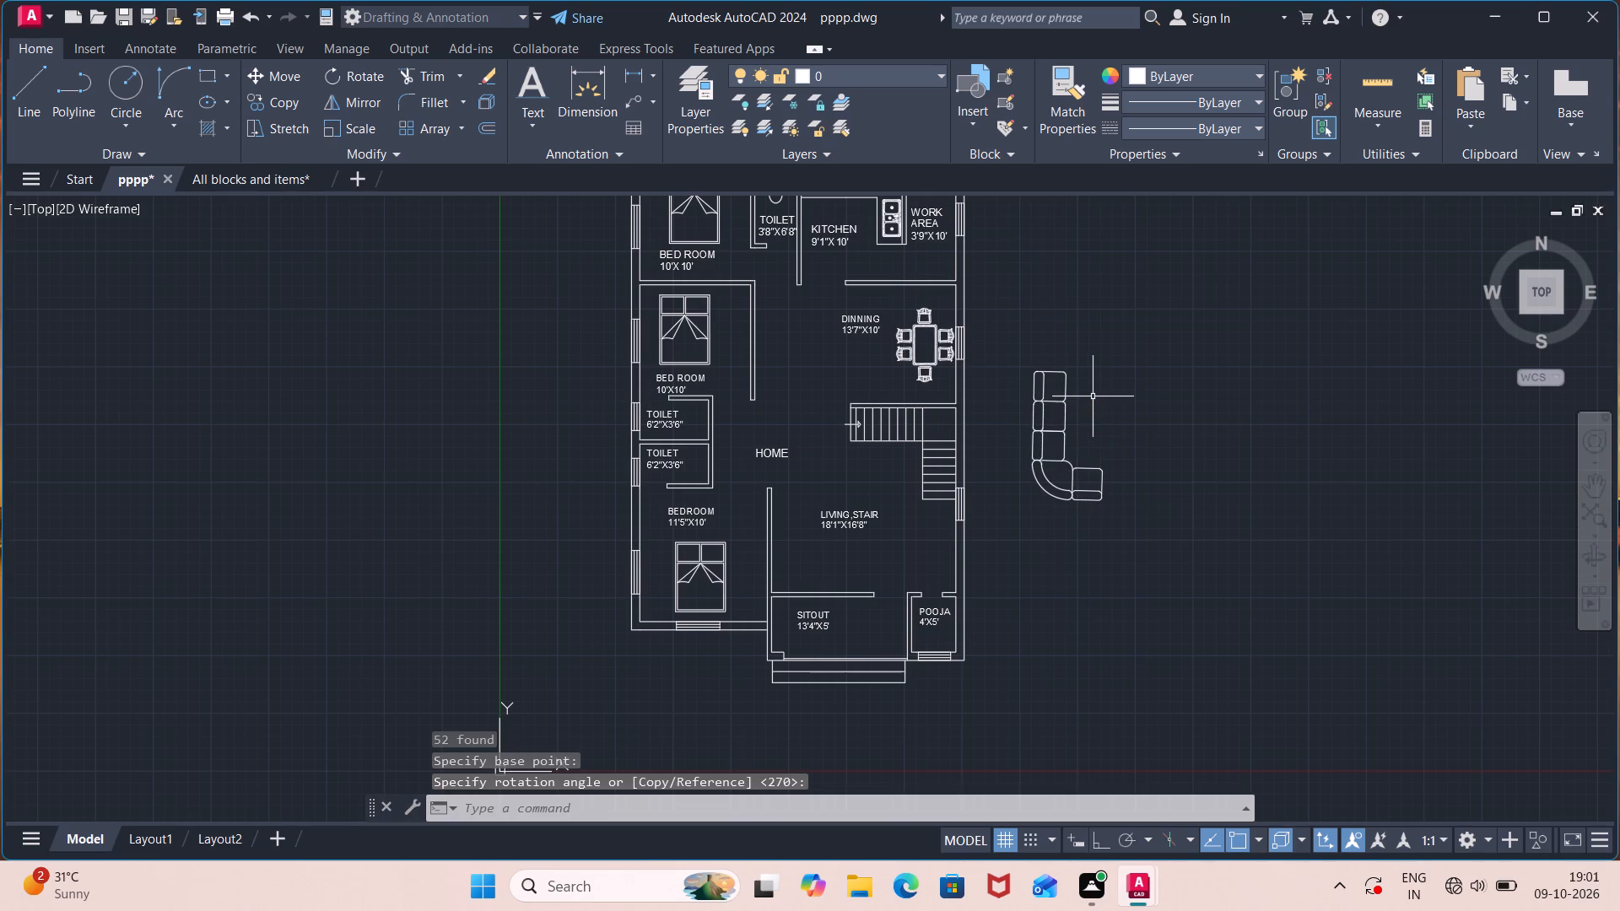
# Move the corner sofa by its curved corner into the living room, beside the bedroom wall and above the sitout wall.
pyautogui.click(1021, 353)
pyautogui.click(1128, 540)
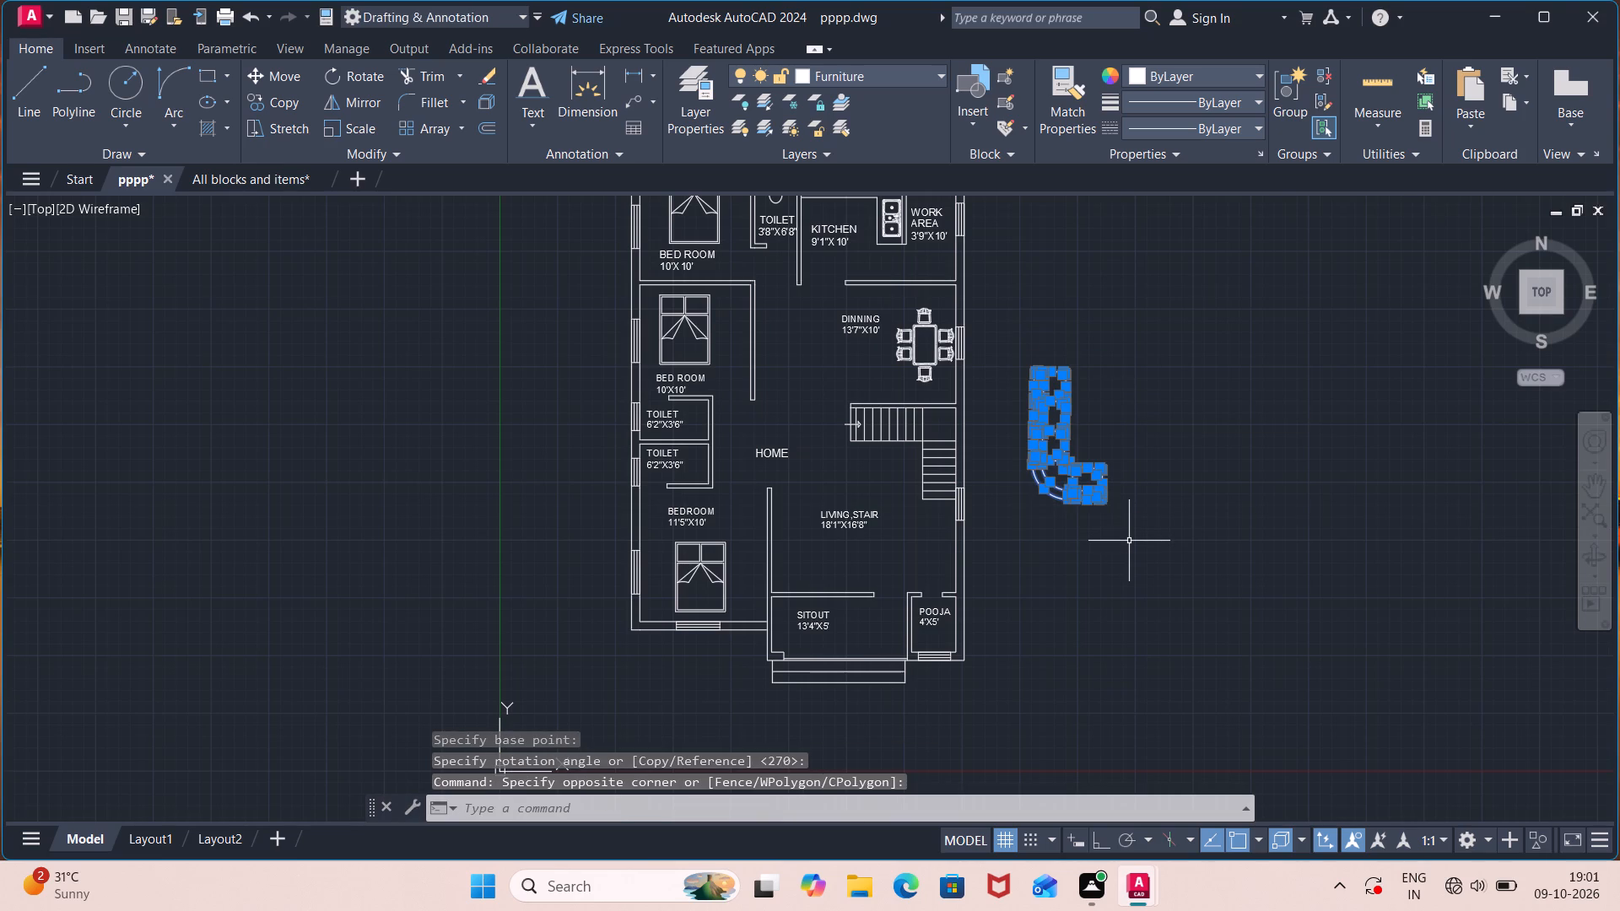
pyautogui.press('m')
pyautogui.press('Return')
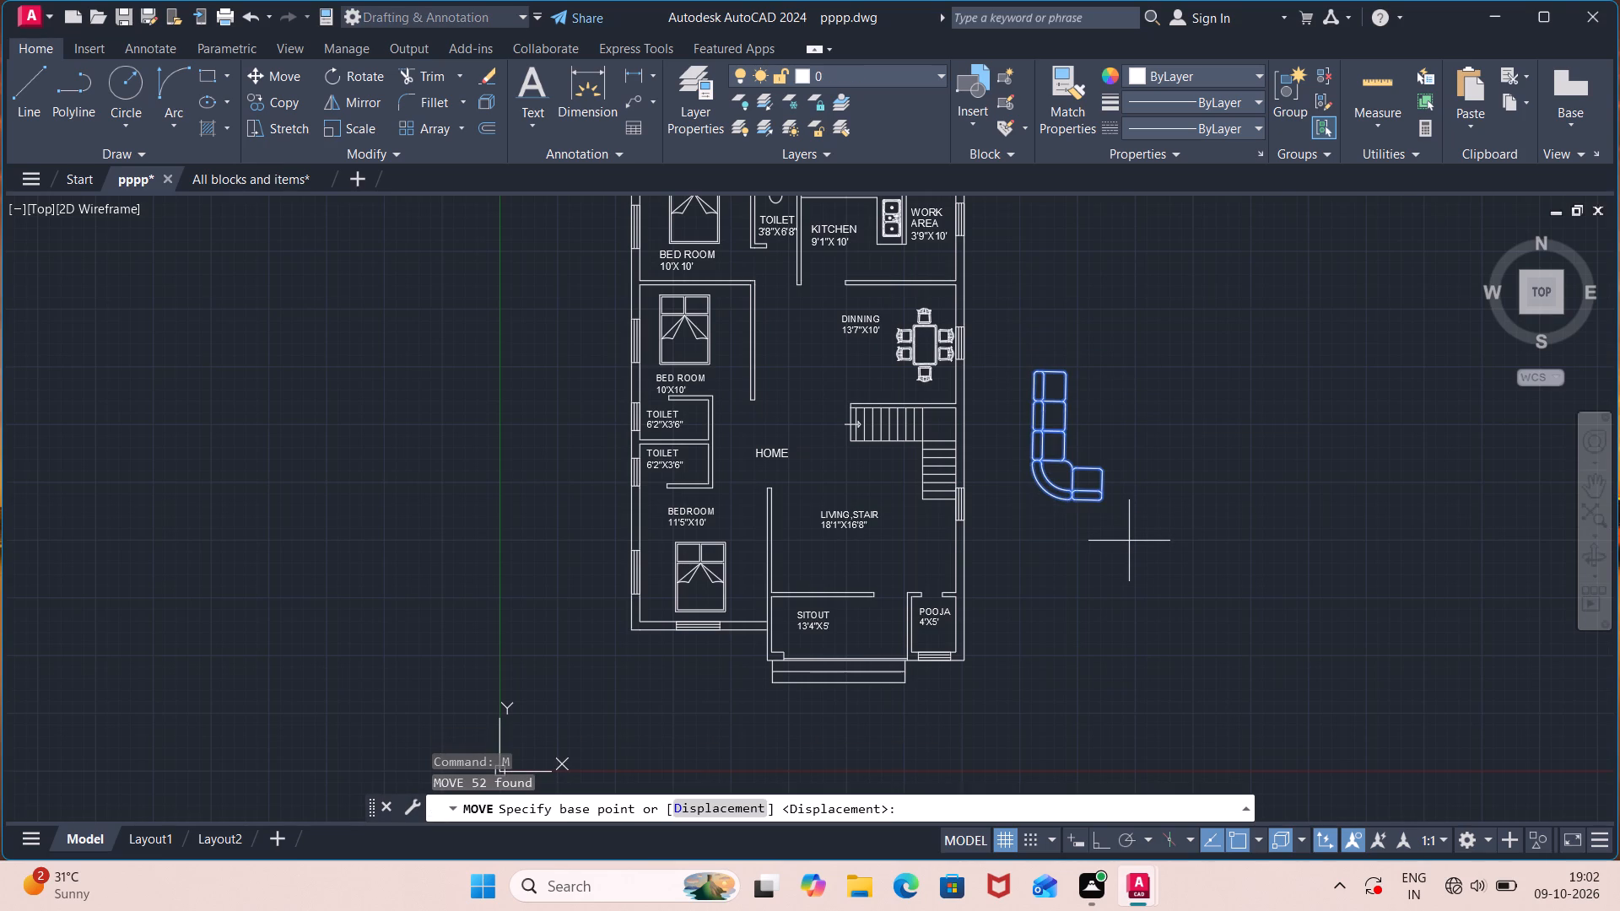
pyautogui.click(1049, 479)
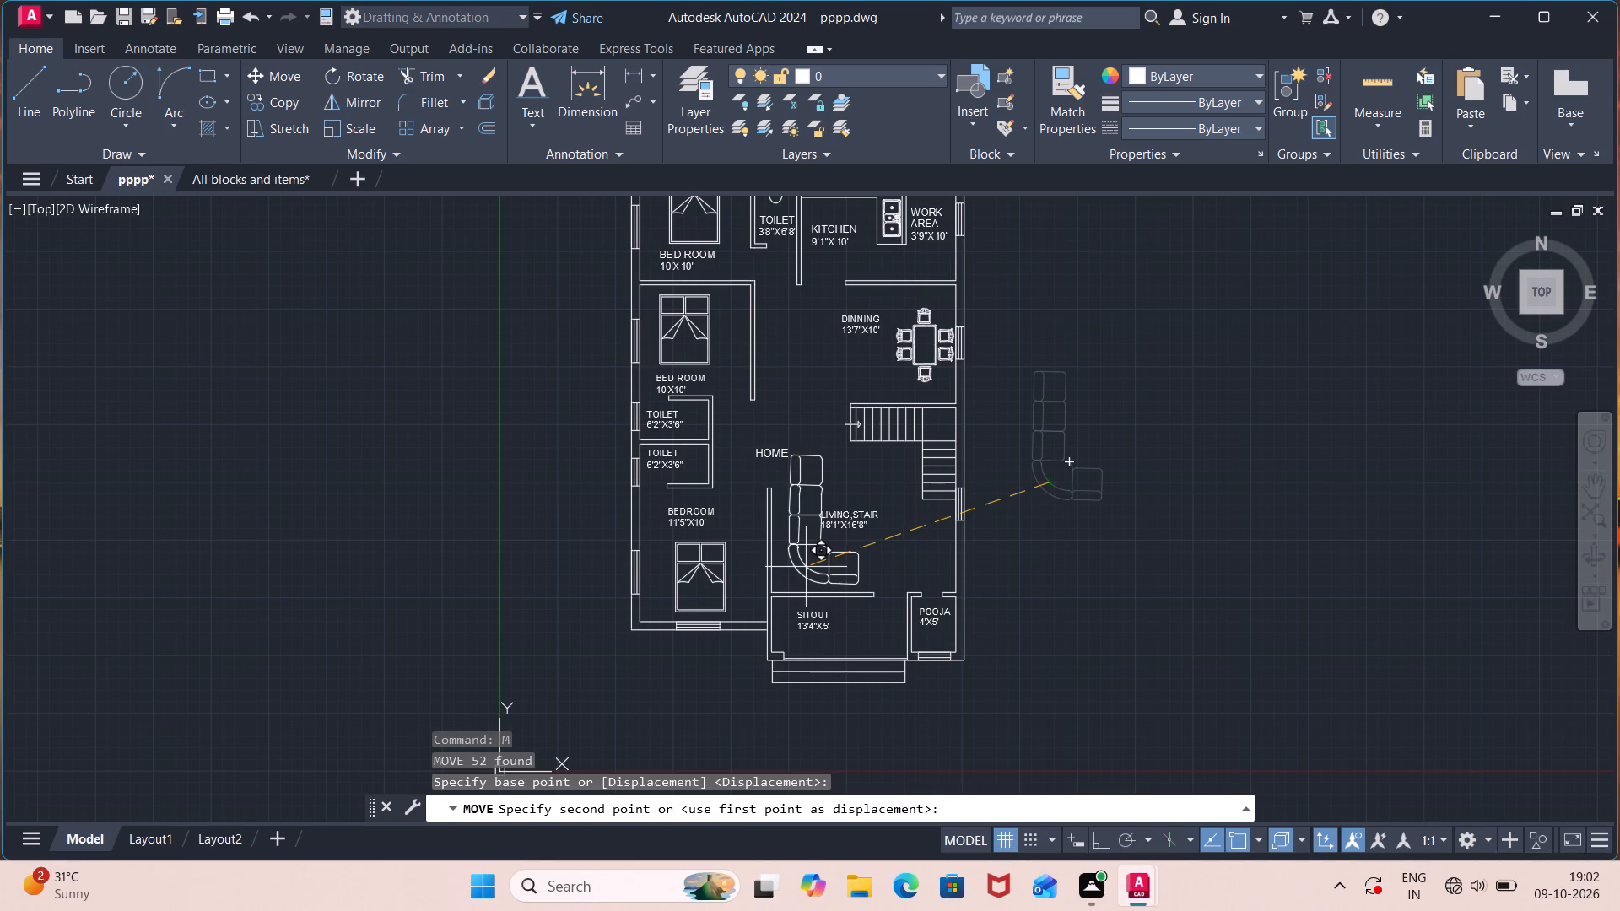
pyautogui.click(798, 572)
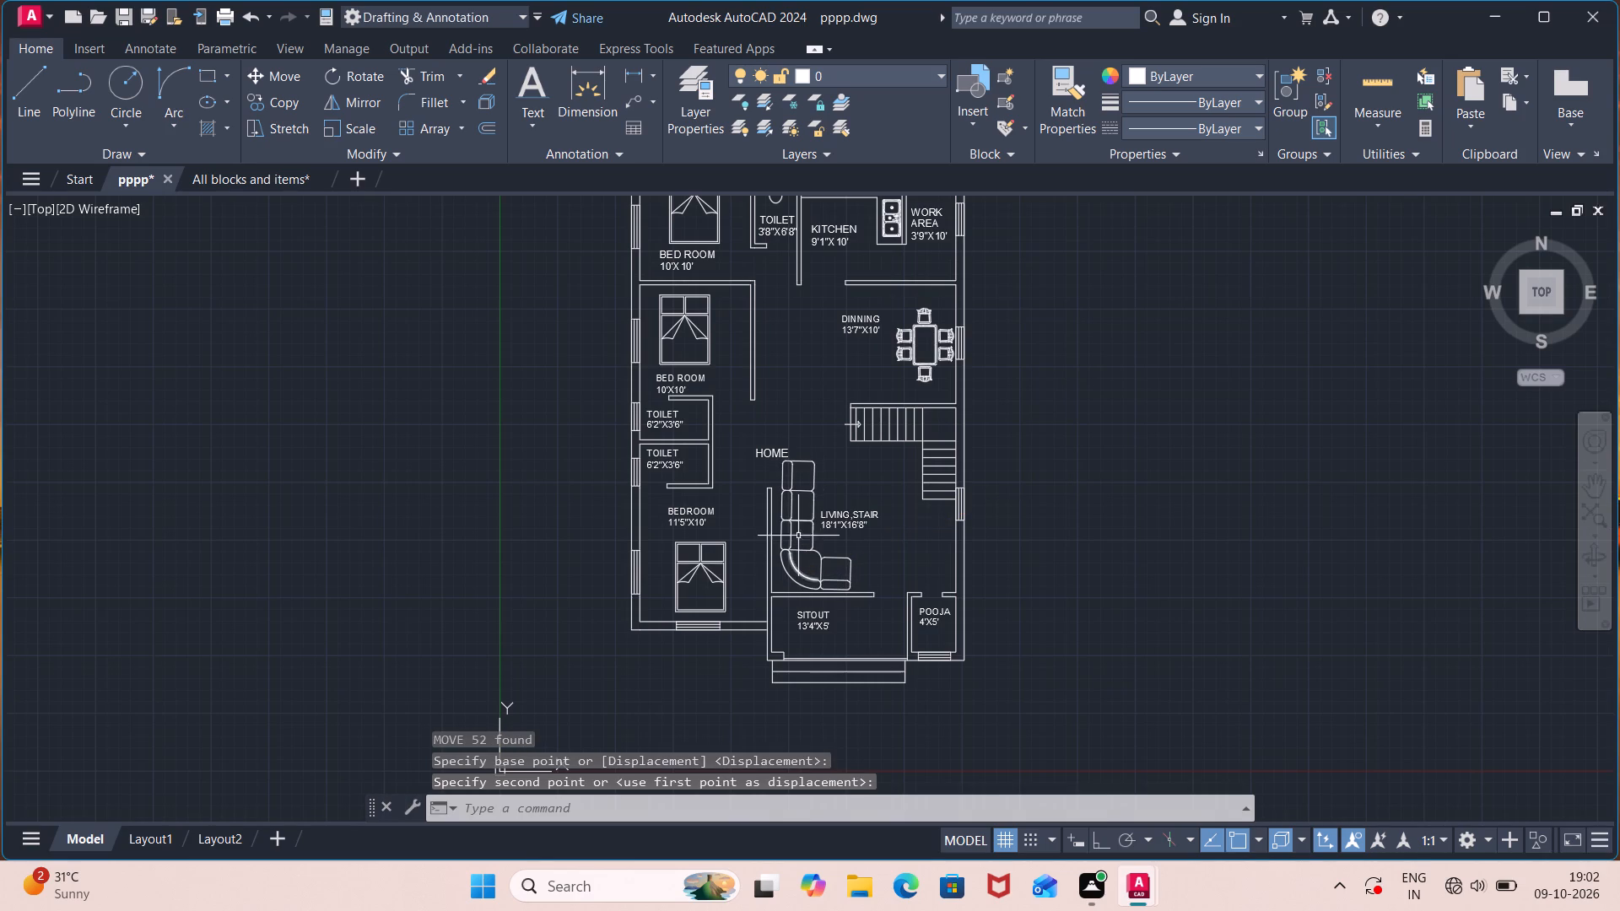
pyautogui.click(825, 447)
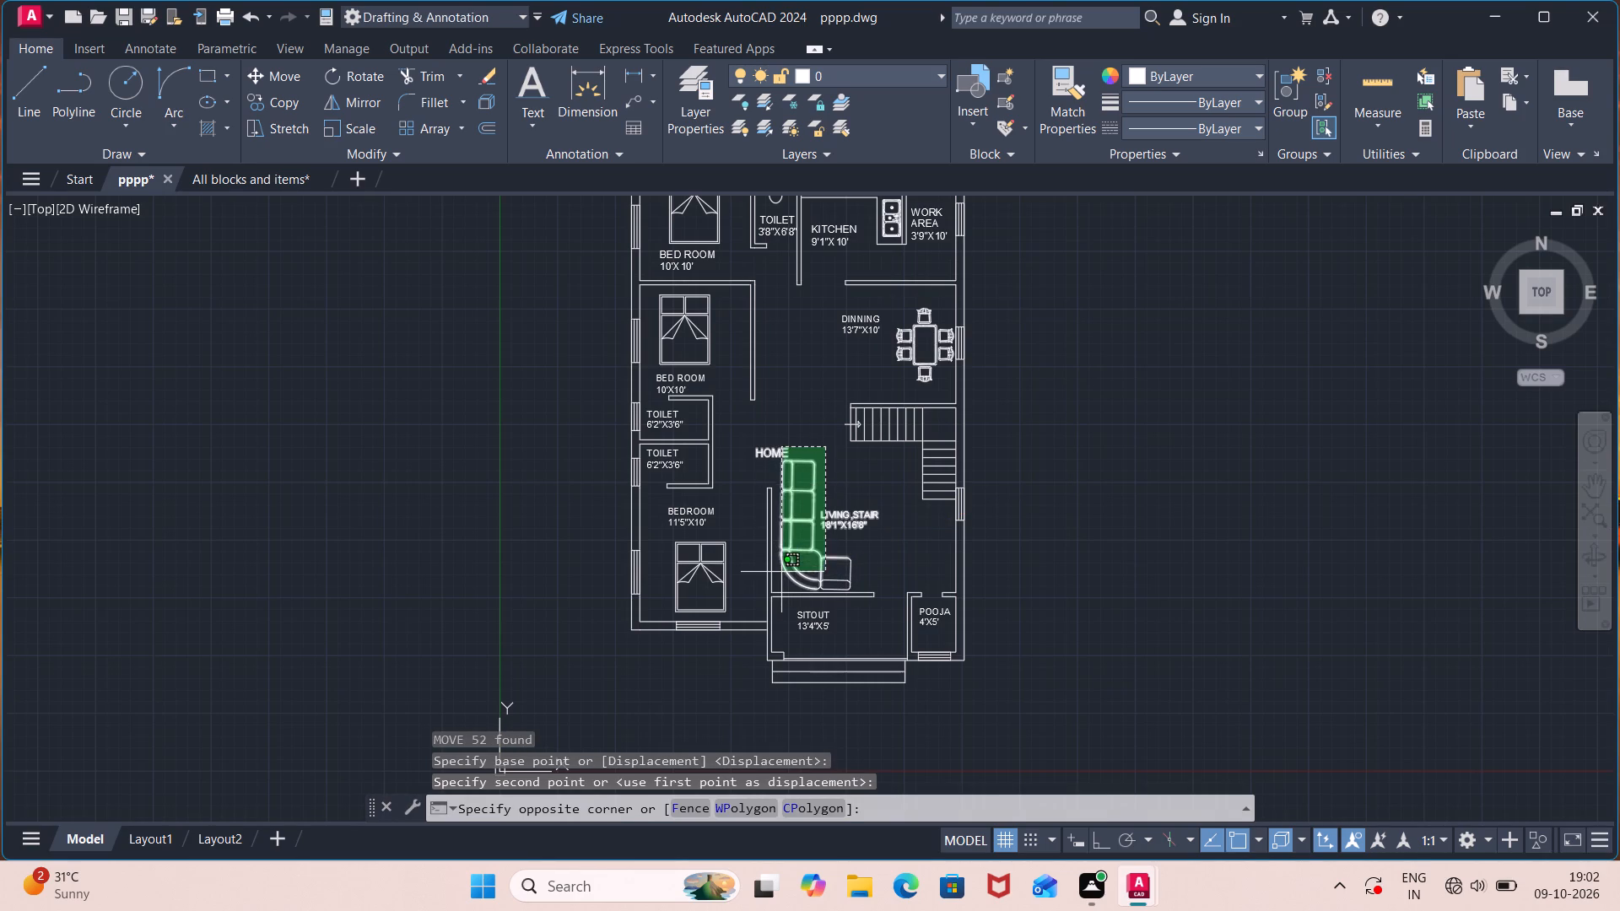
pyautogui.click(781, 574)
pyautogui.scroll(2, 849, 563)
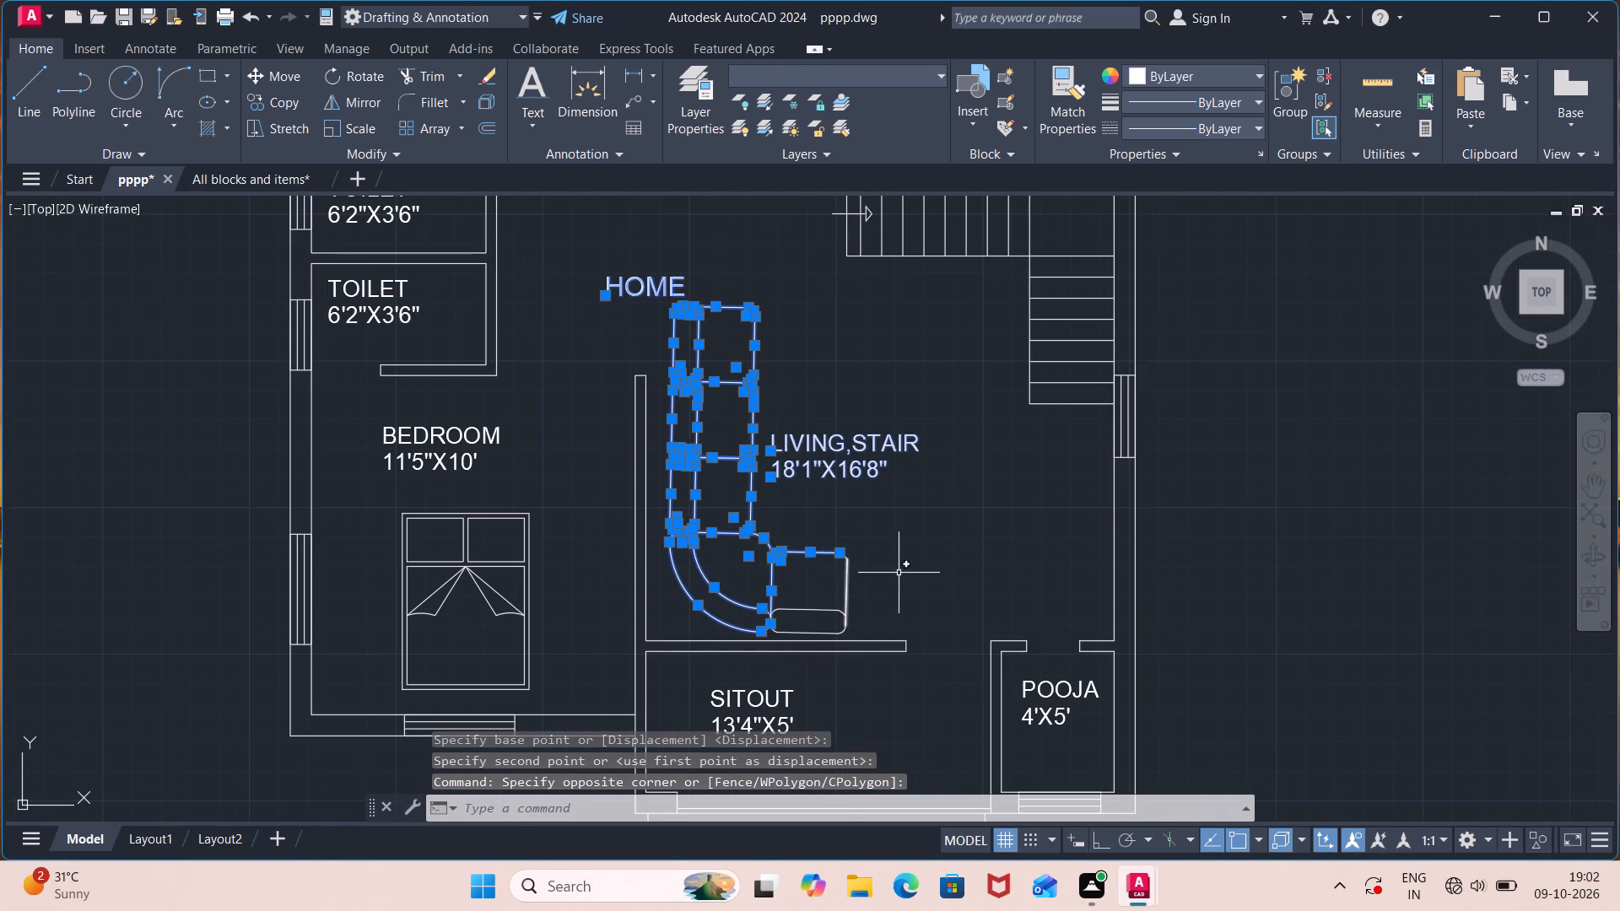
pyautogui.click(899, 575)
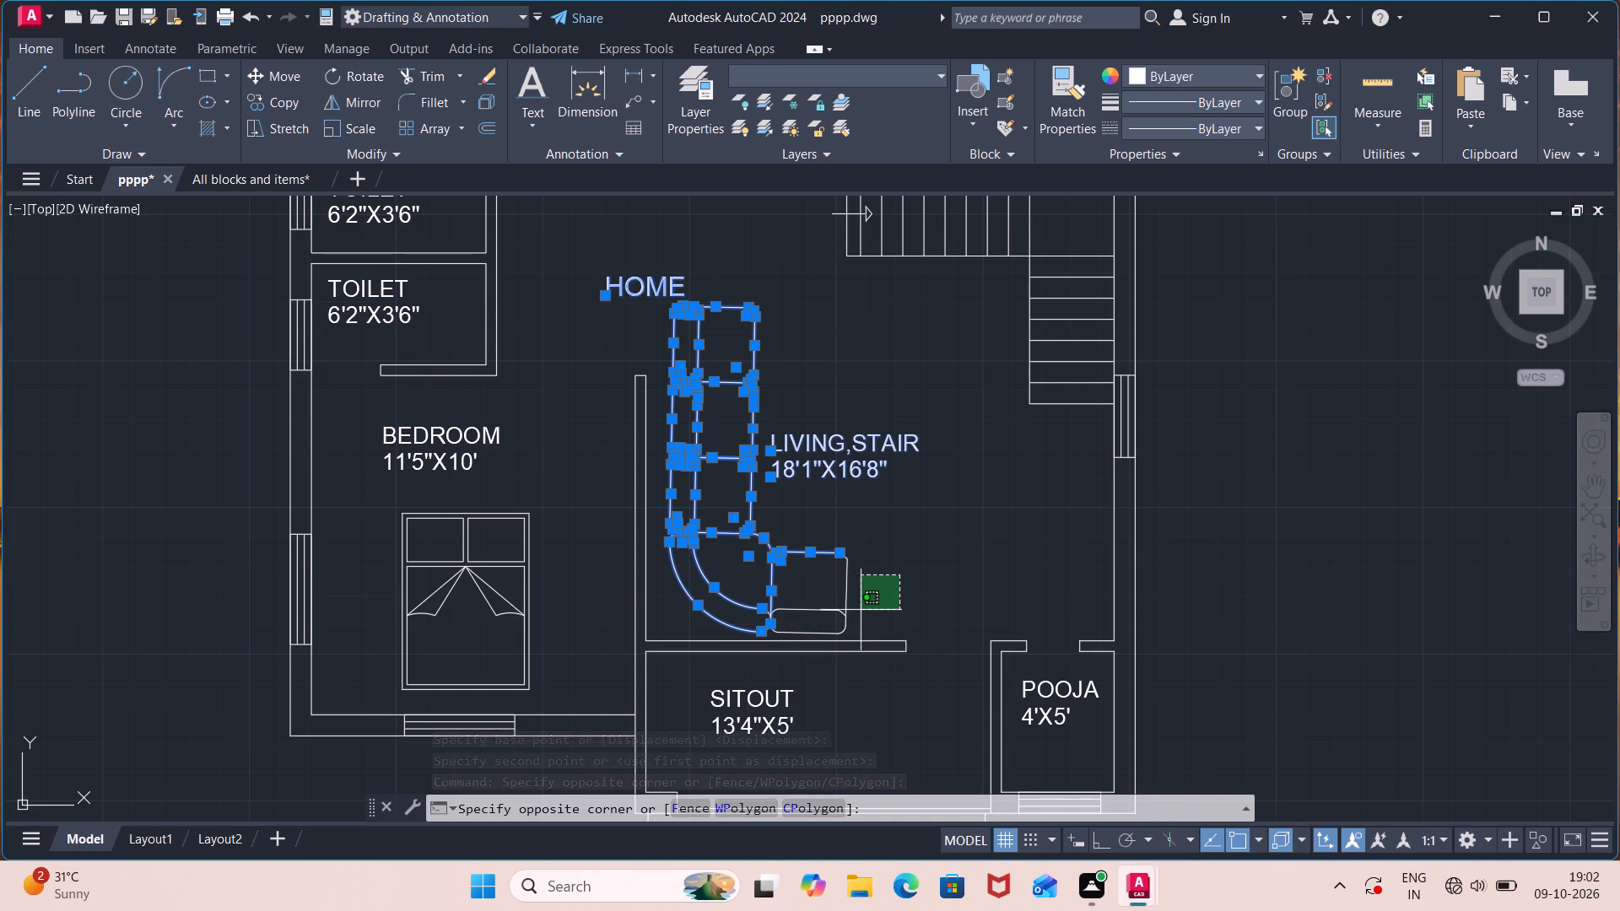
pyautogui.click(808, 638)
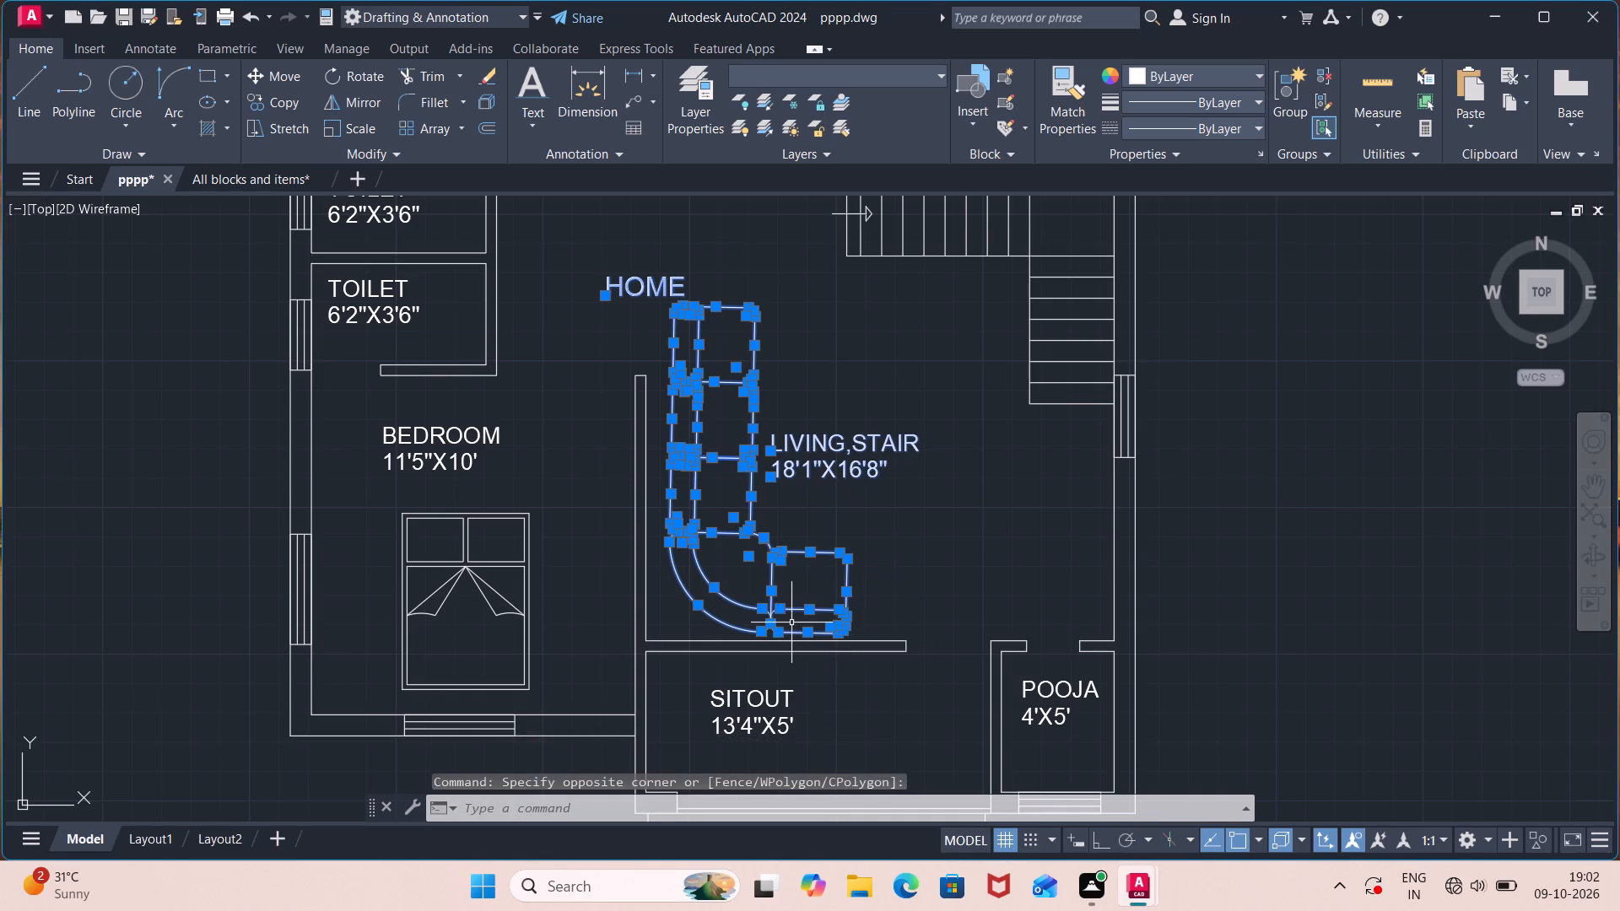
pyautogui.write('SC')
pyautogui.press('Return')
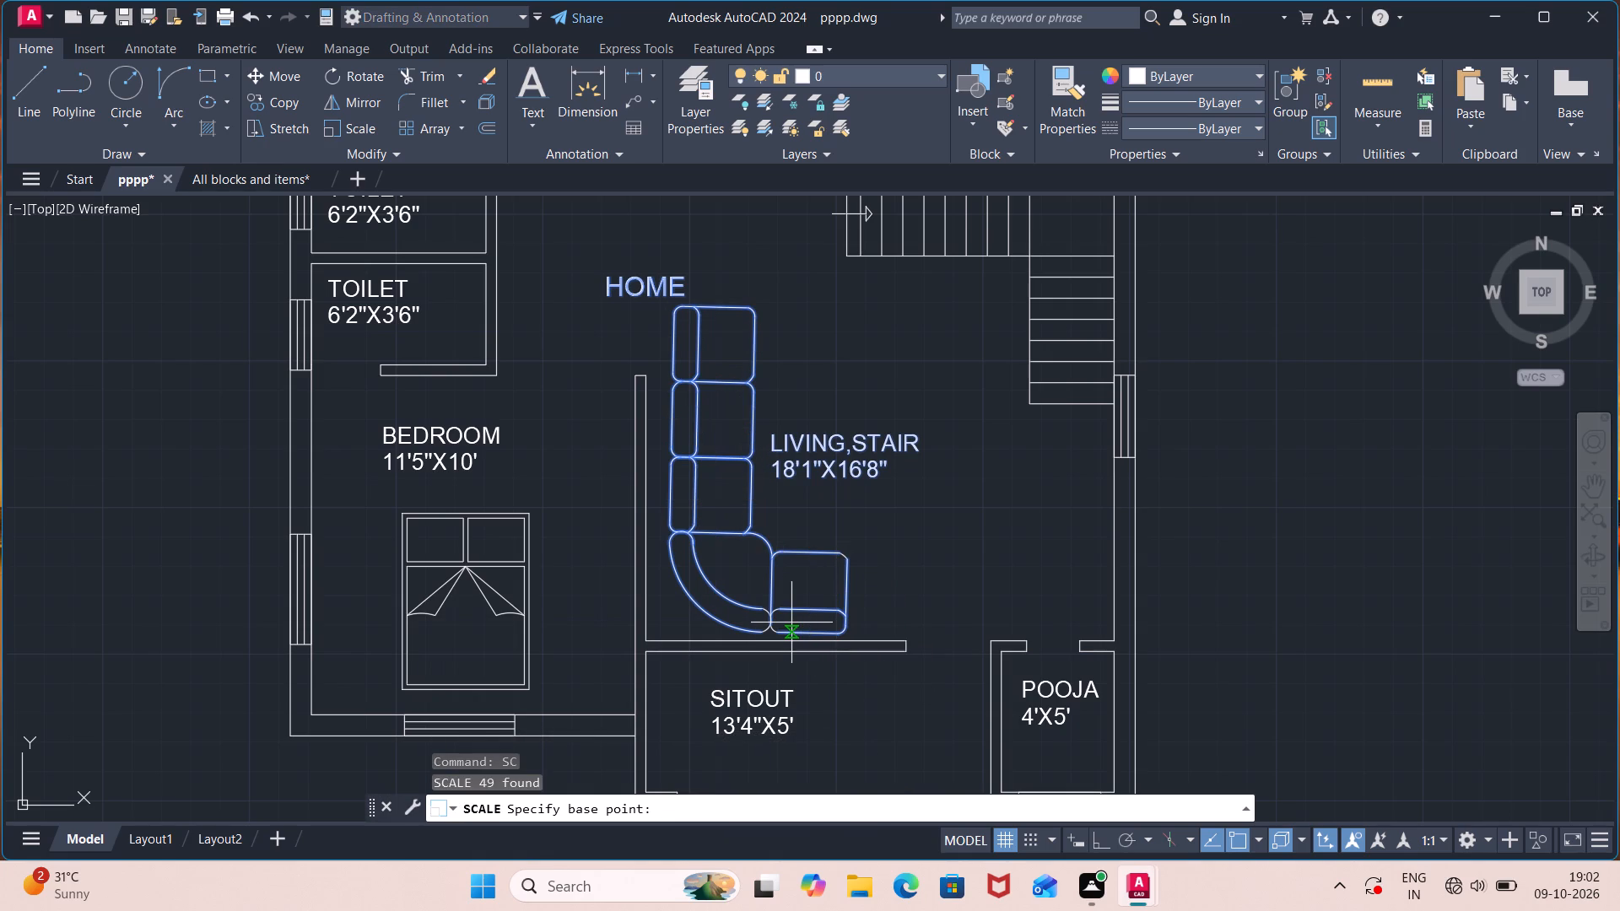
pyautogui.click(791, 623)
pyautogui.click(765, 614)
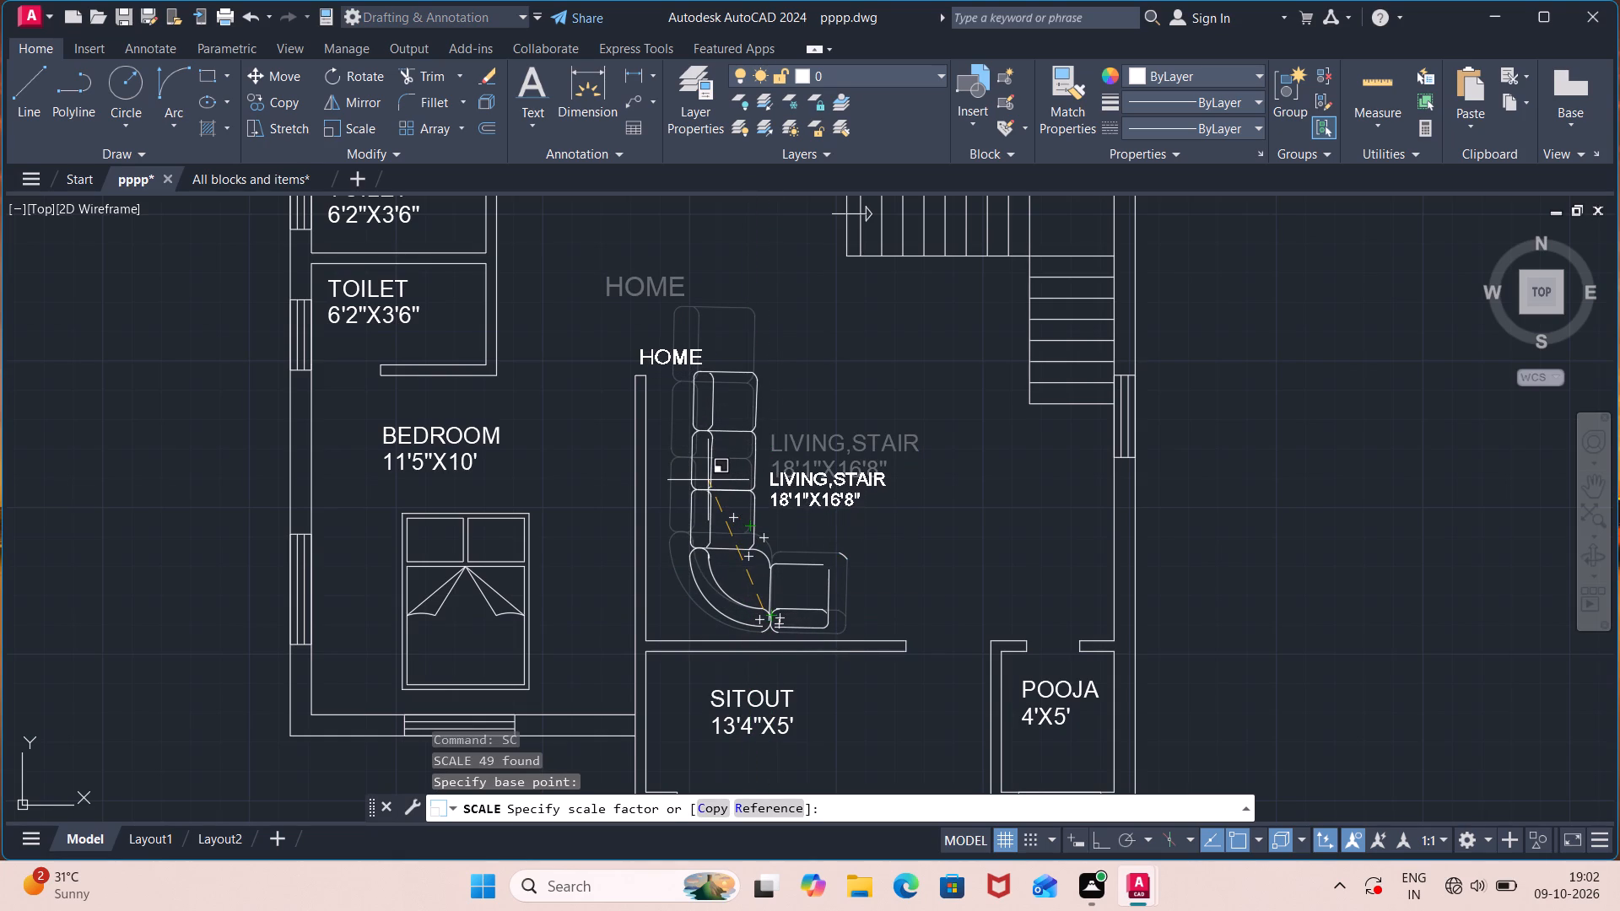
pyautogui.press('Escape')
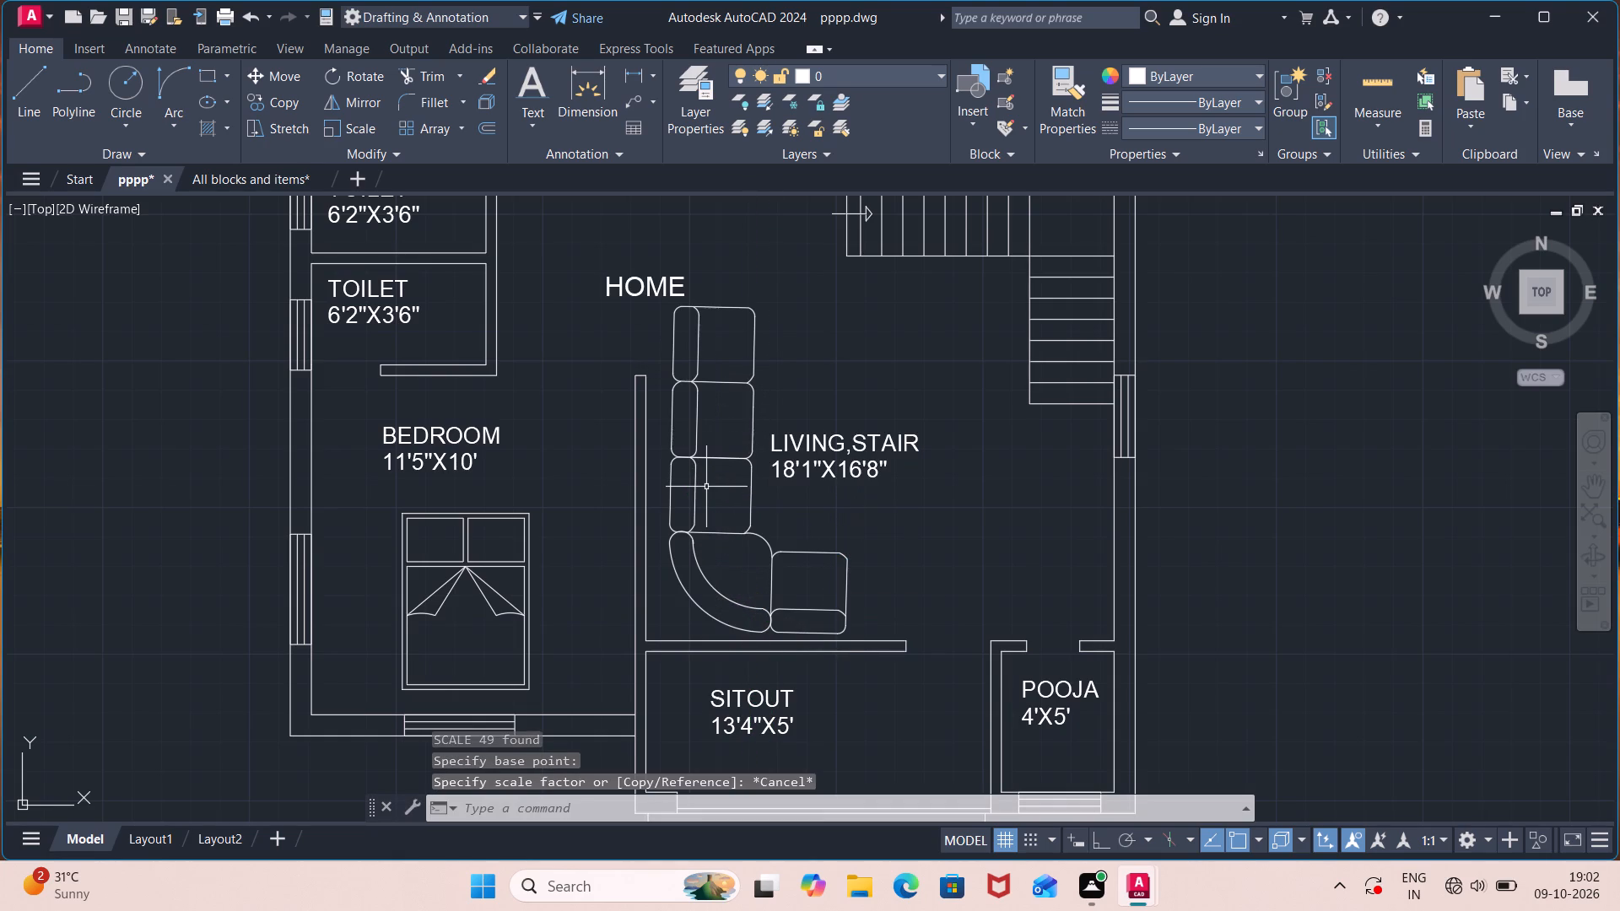
# Scale the whole corner sofa, without the room labels, to about half size from the top edge of its curved corner piece.
pyautogui.click(883, 525)
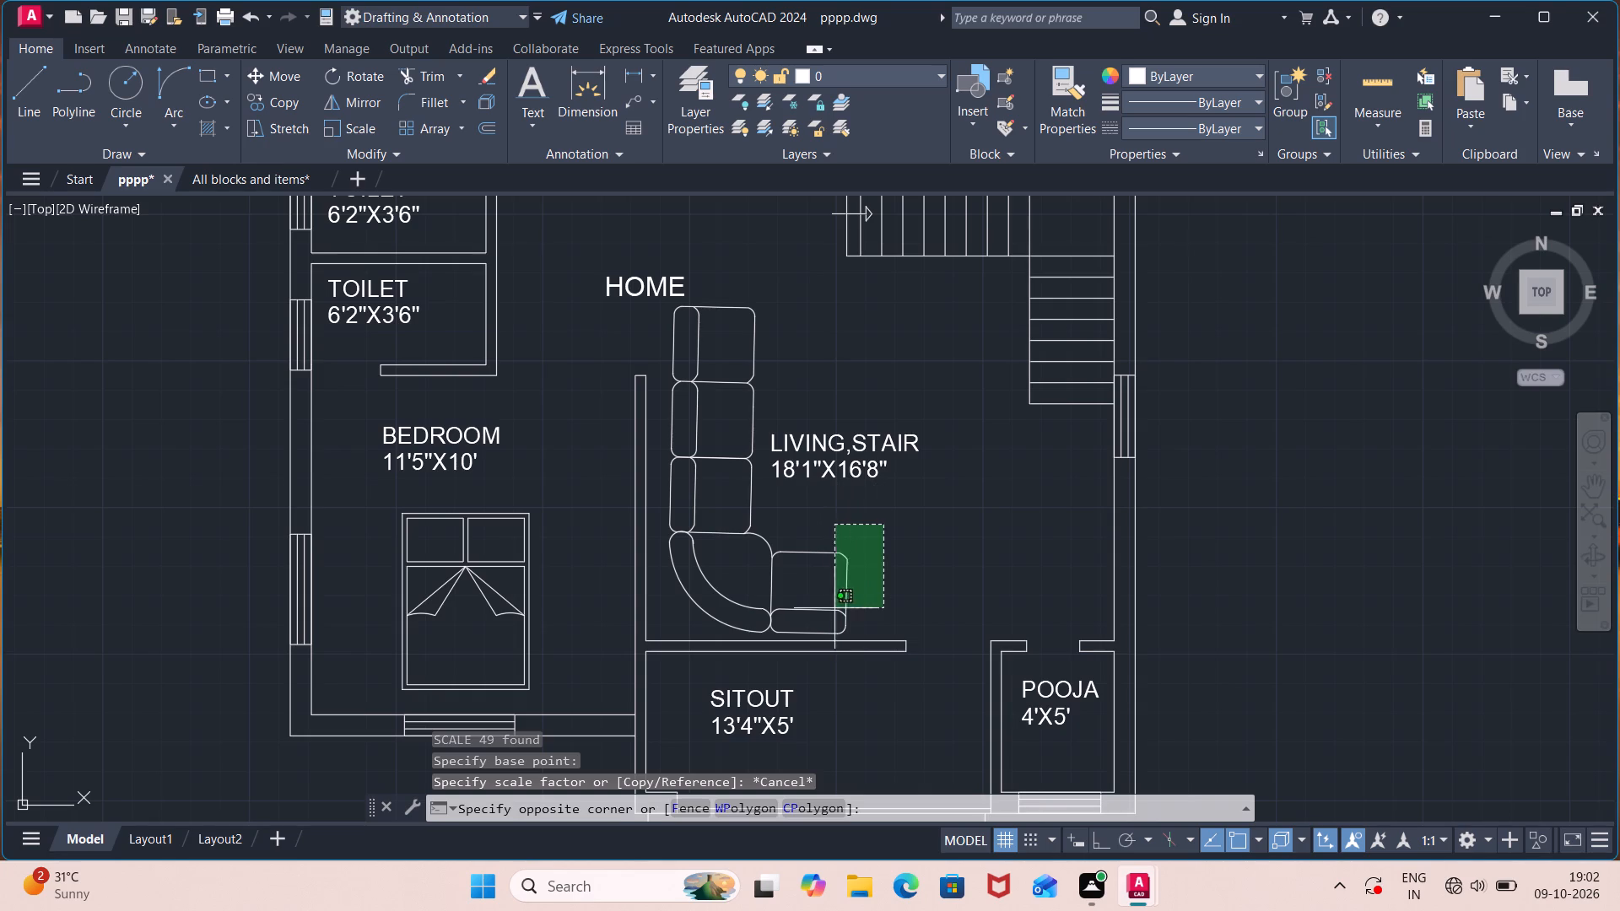
pyautogui.click(716, 636)
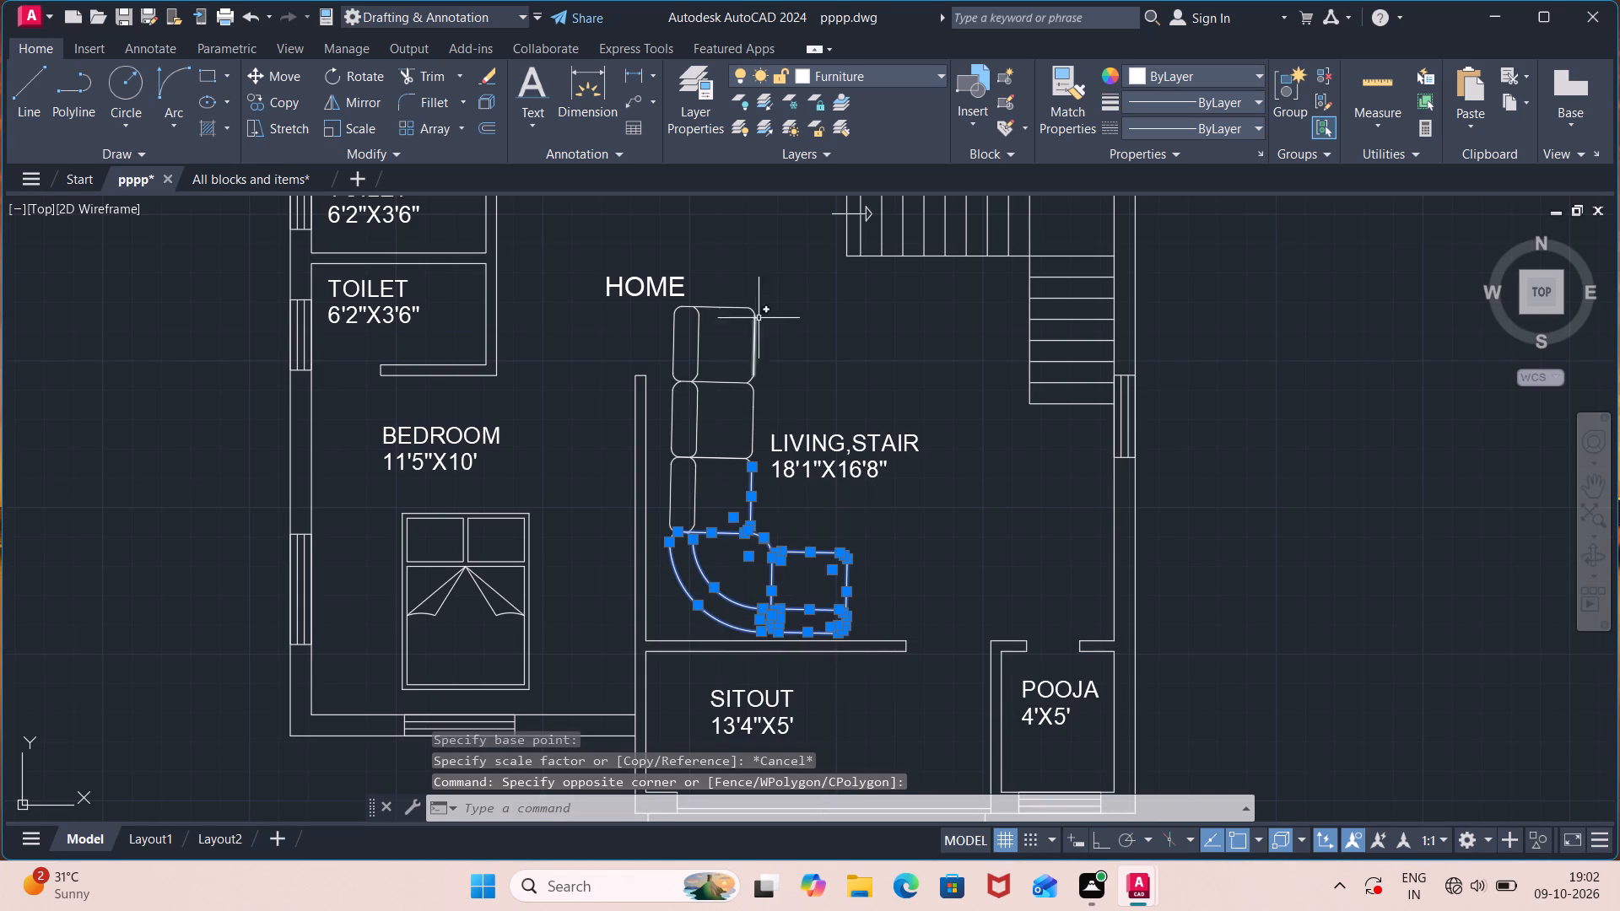
pyautogui.click(770, 291)
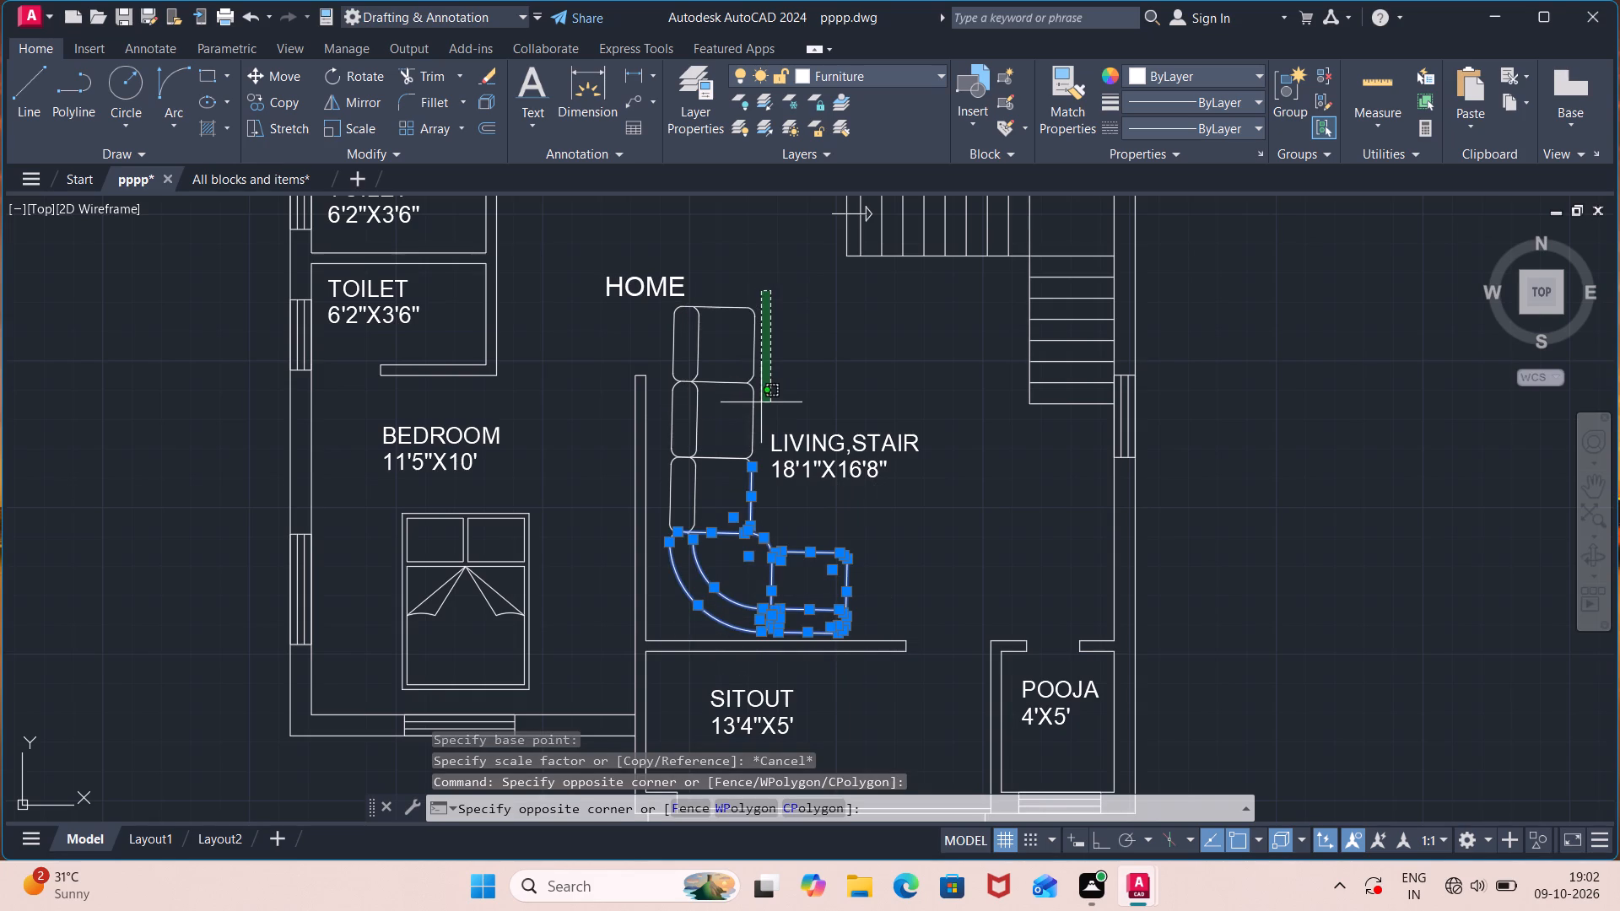
pyautogui.click(718, 431)
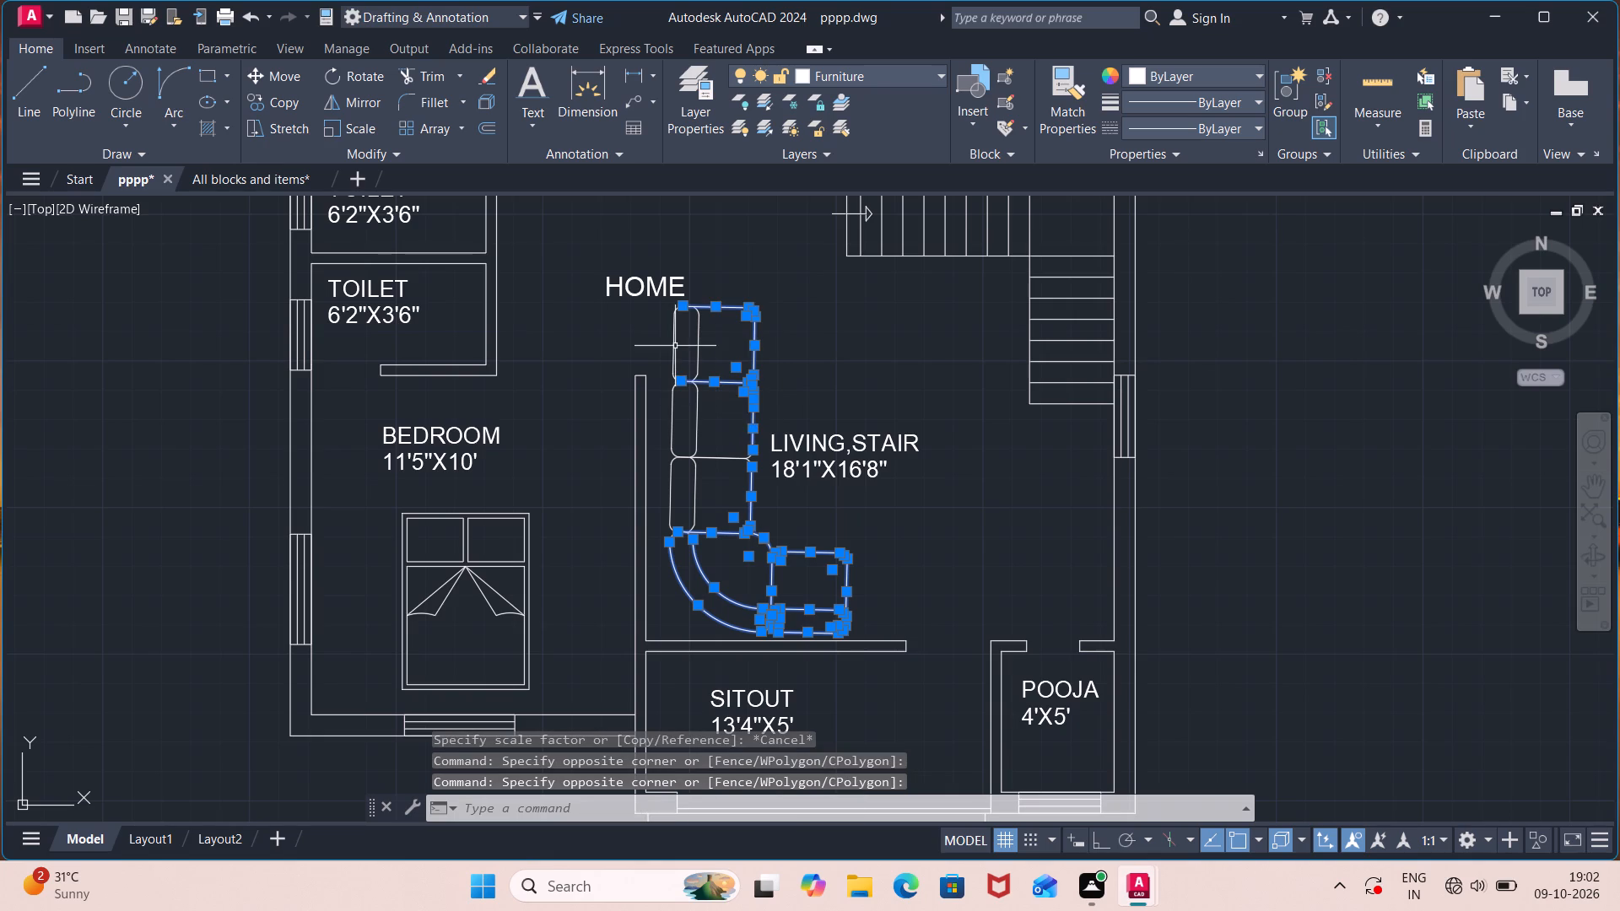
pyautogui.scroll(2, 661, 321)
pyautogui.click(667, 291)
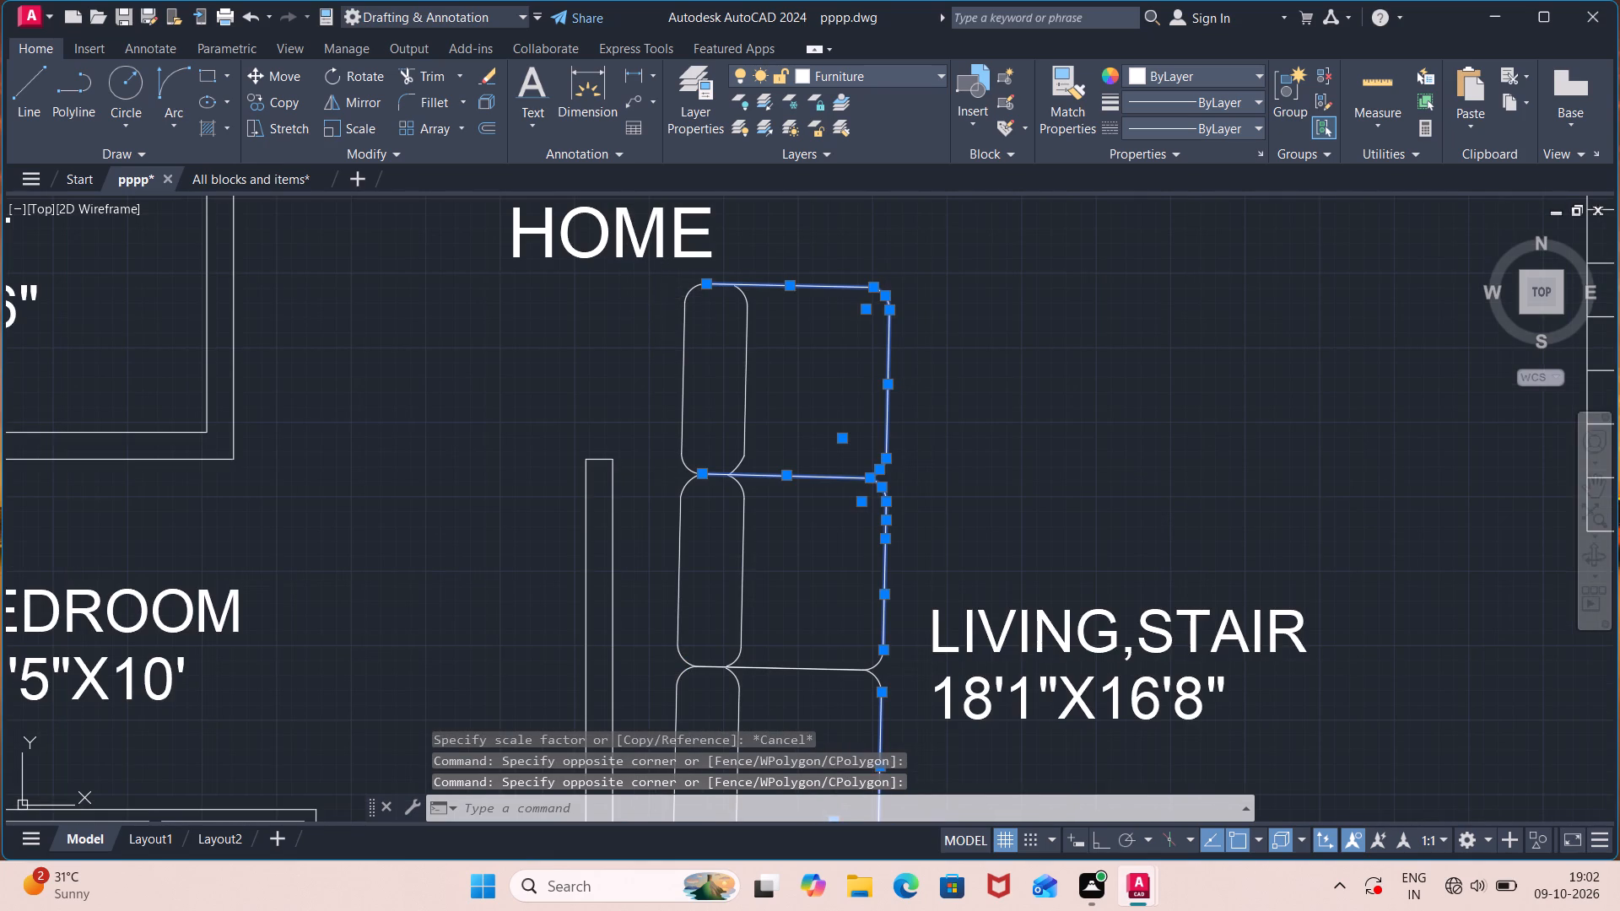
pyautogui.click(766, 459)
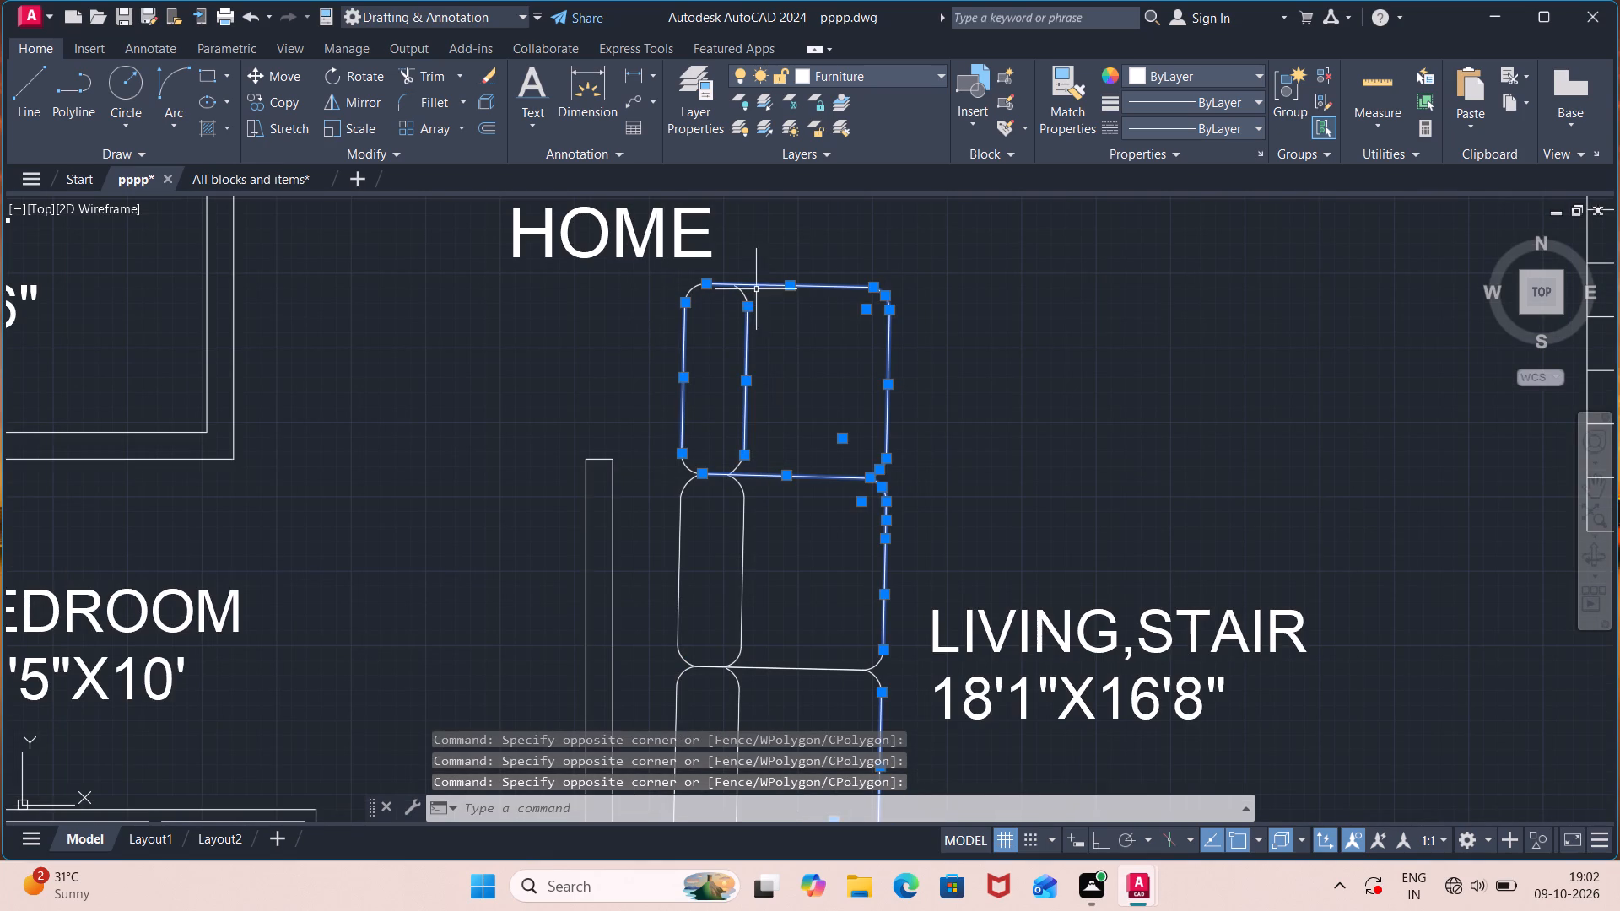
pyautogui.click(740, 297)
pyautogui.click(747, 291)
pyautogui.click(747, 291)
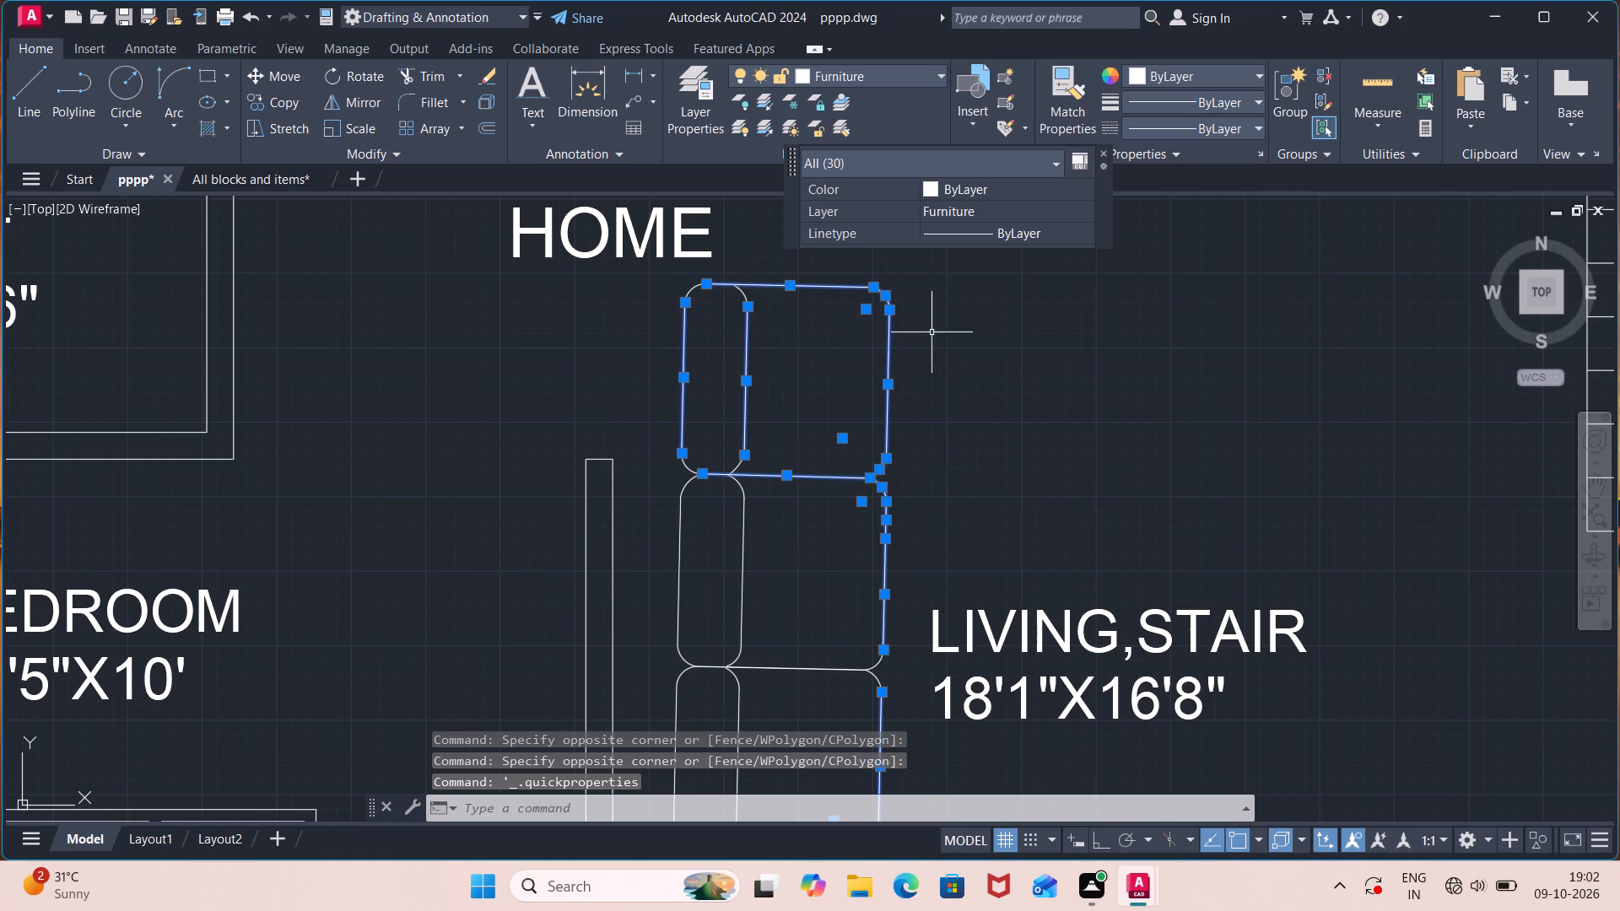
pyautogui.click(1012, 332)
pyautogui.rightClick(1012, 338)
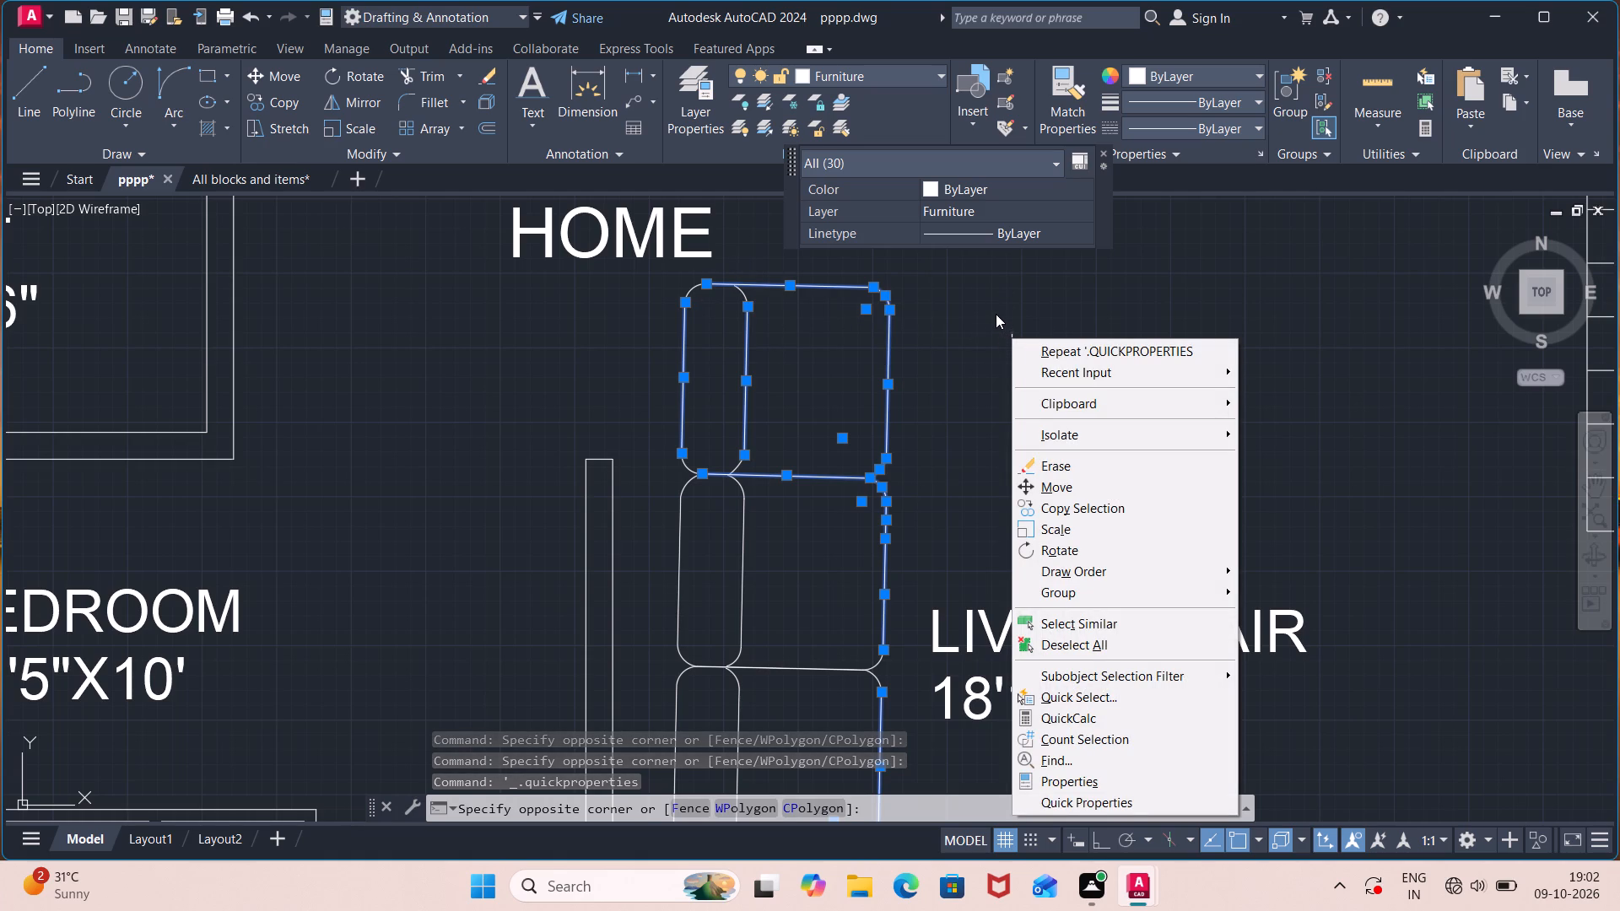
pyautogui.press('Escape')
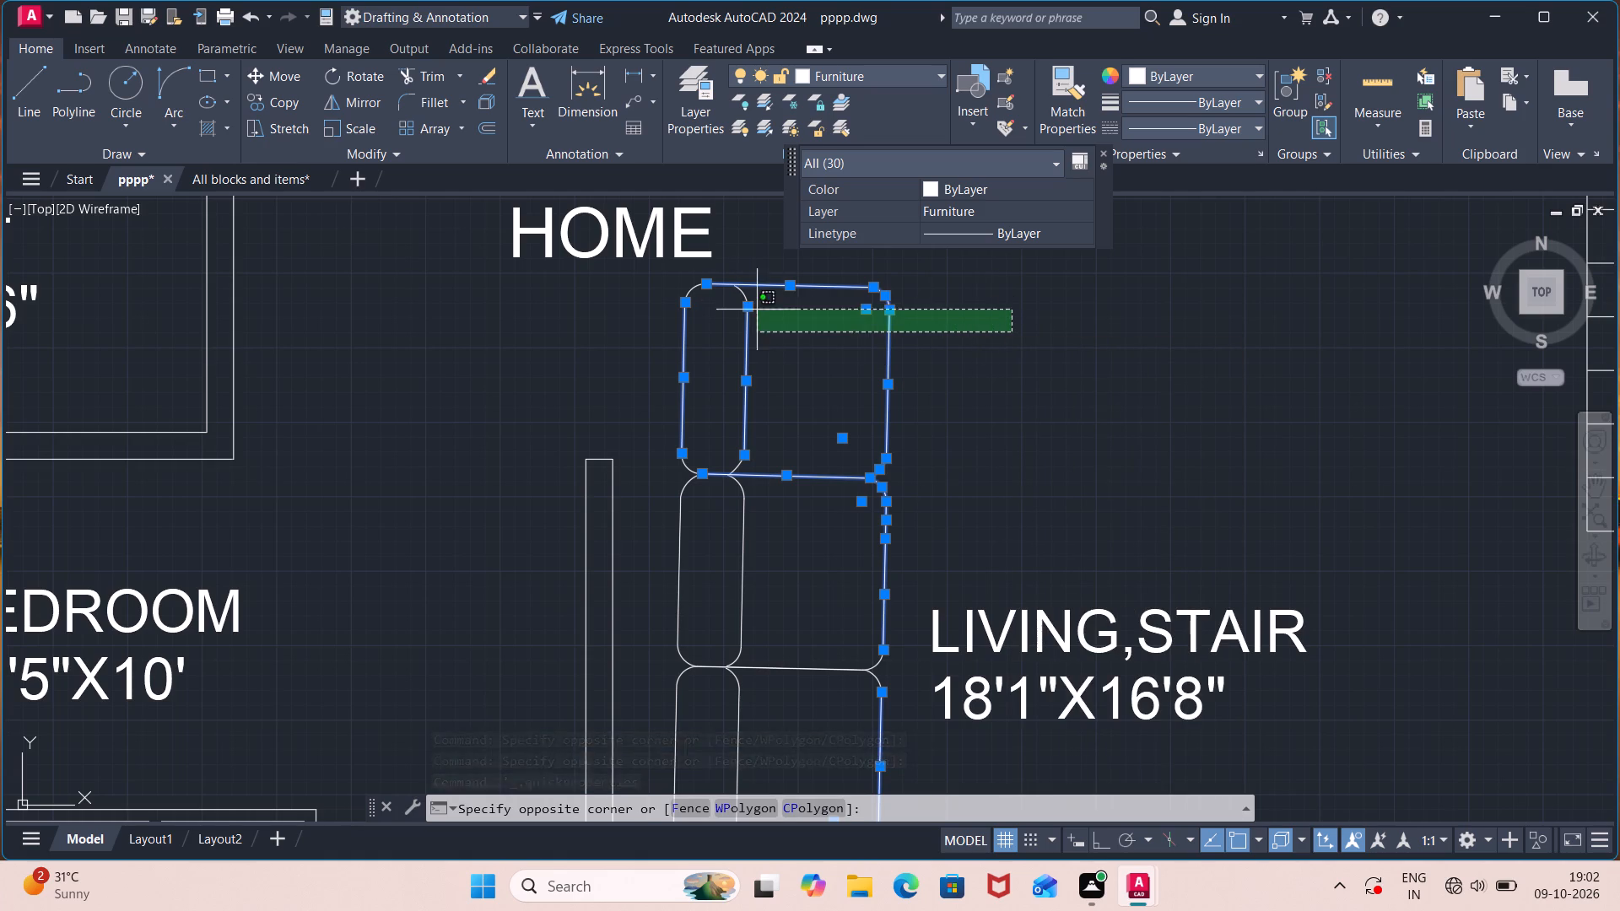
pyautogui.click(664, 281)
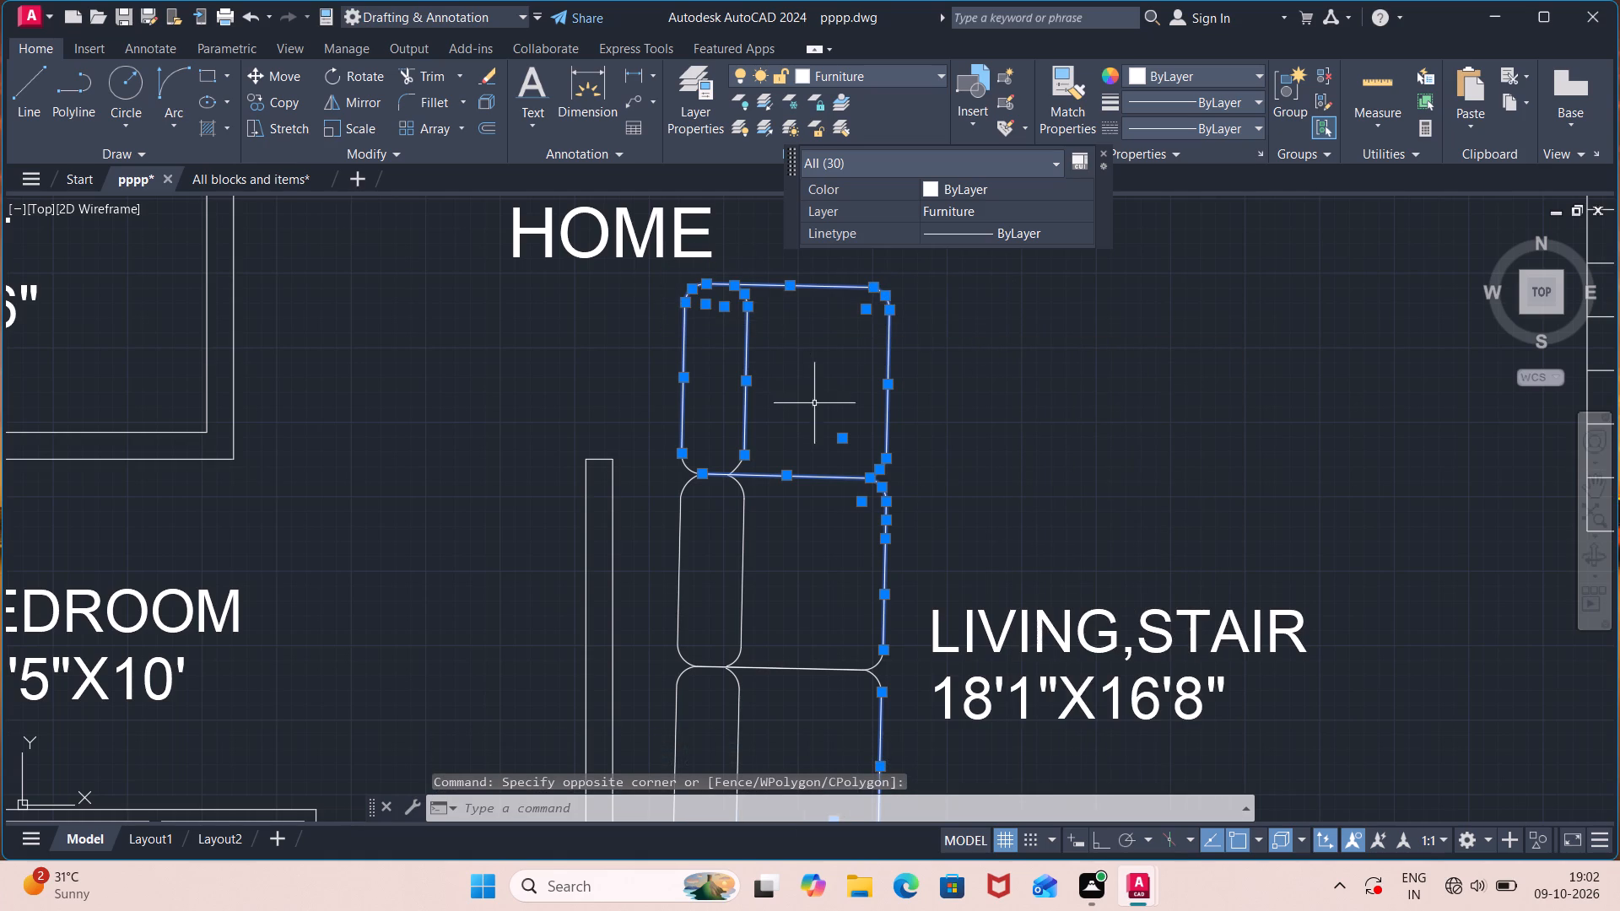
pyautogui.moveTo(816, 405); pyautogui.dragTo(878, 294, button='middle')
pyautogui.click(852, 305)
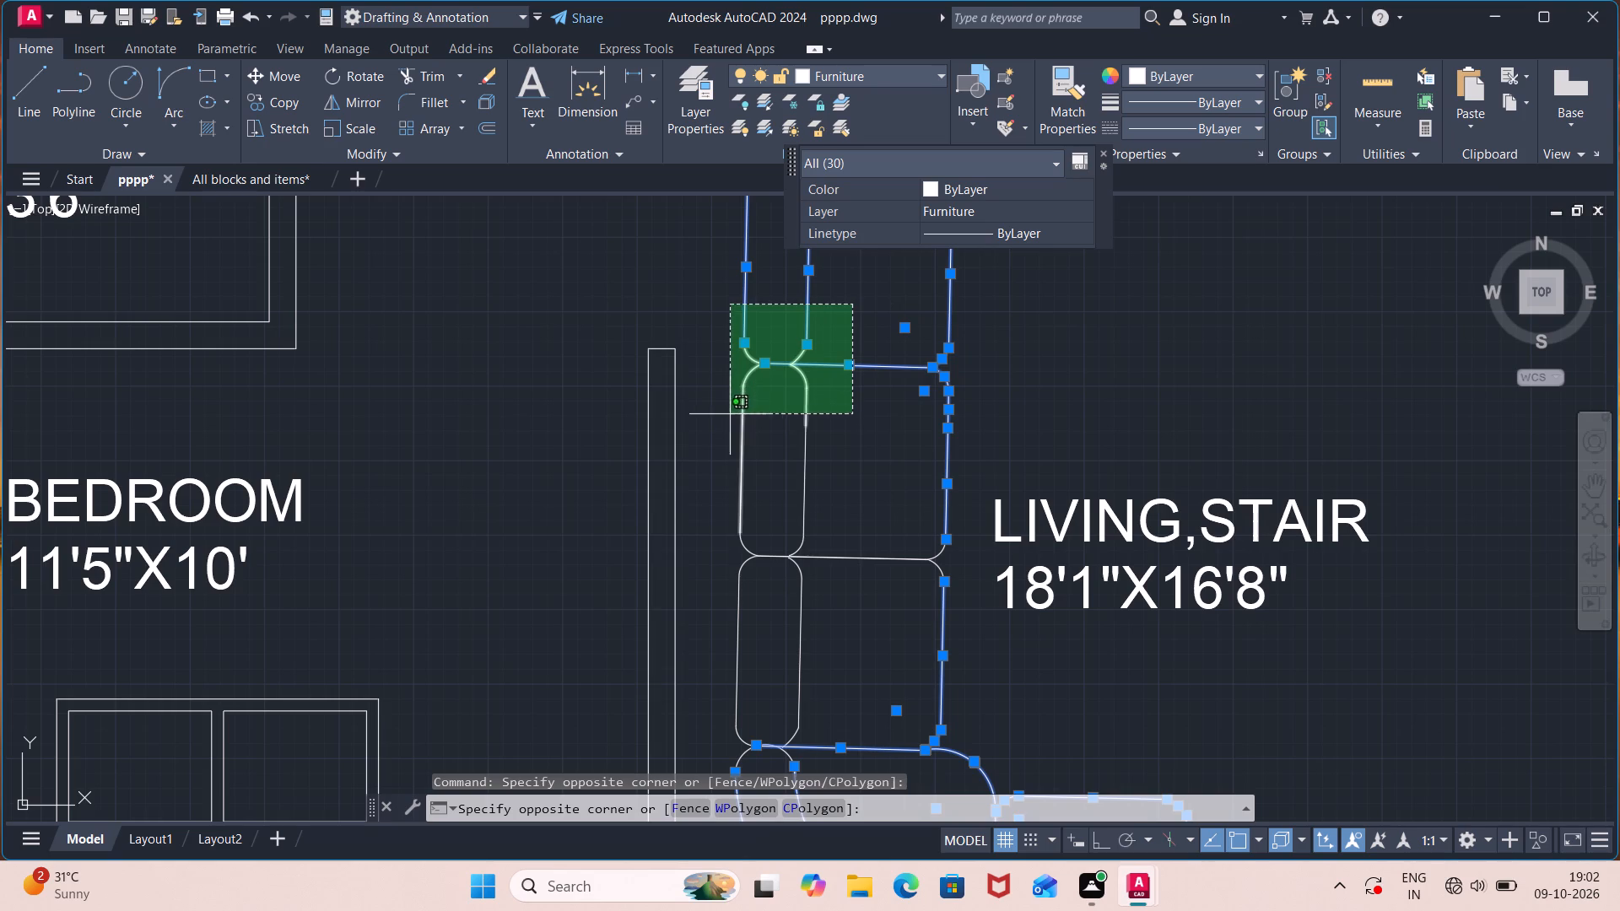
pyautogui.click(730, 666)
pyautogui.moveTo(860, 668); pyautogui.dragTo(798, 555, button='middle')
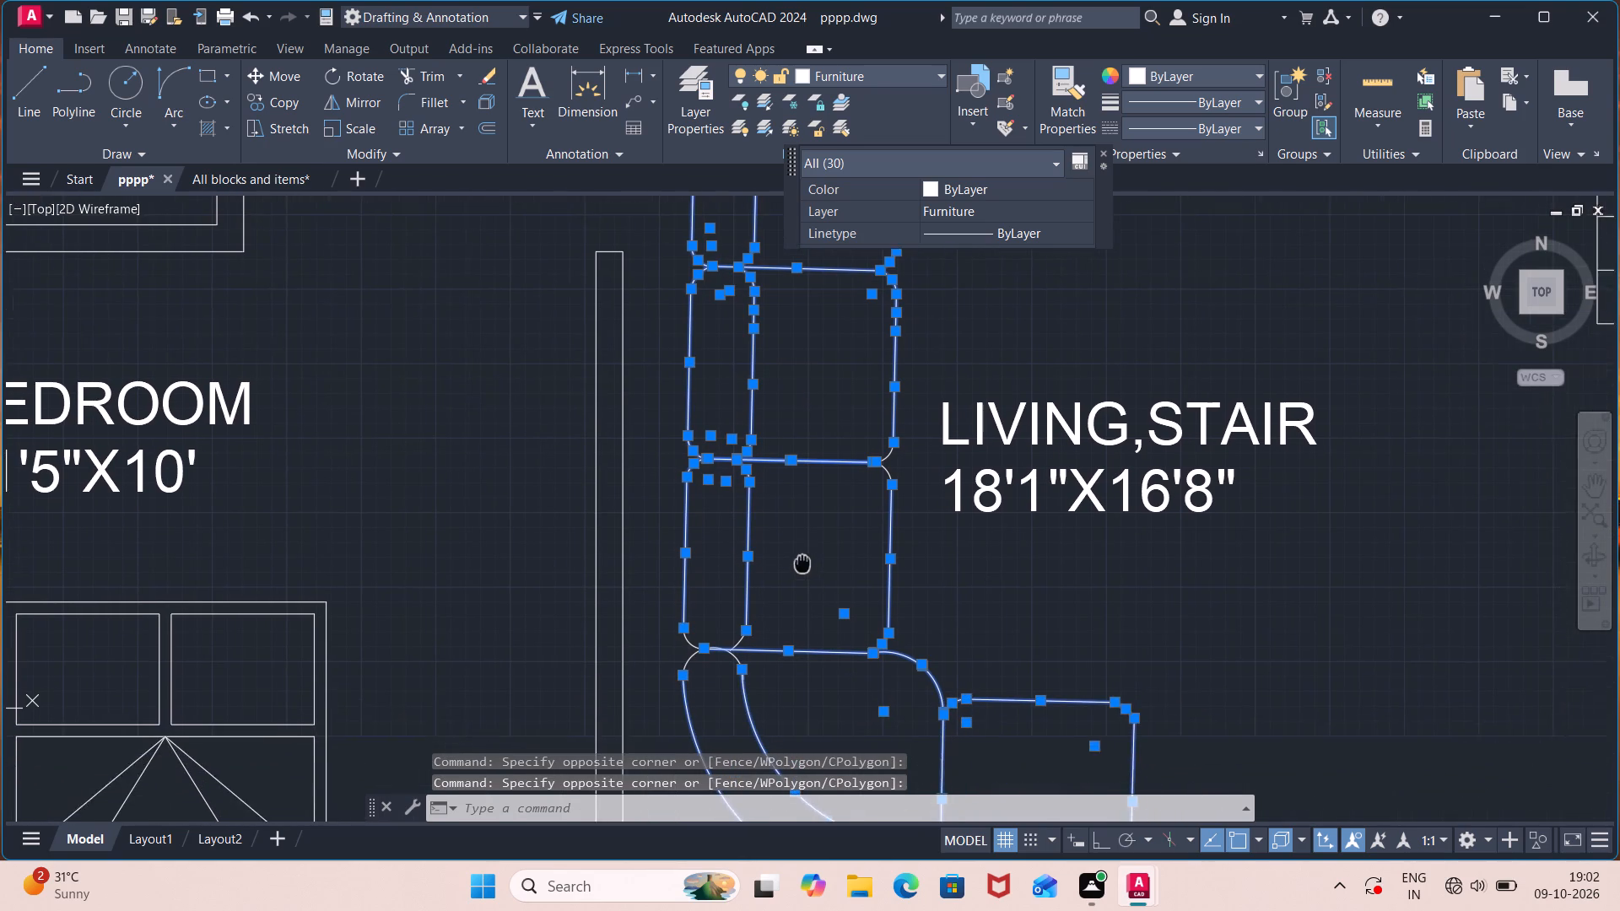
pyautogui.click(900, 388)
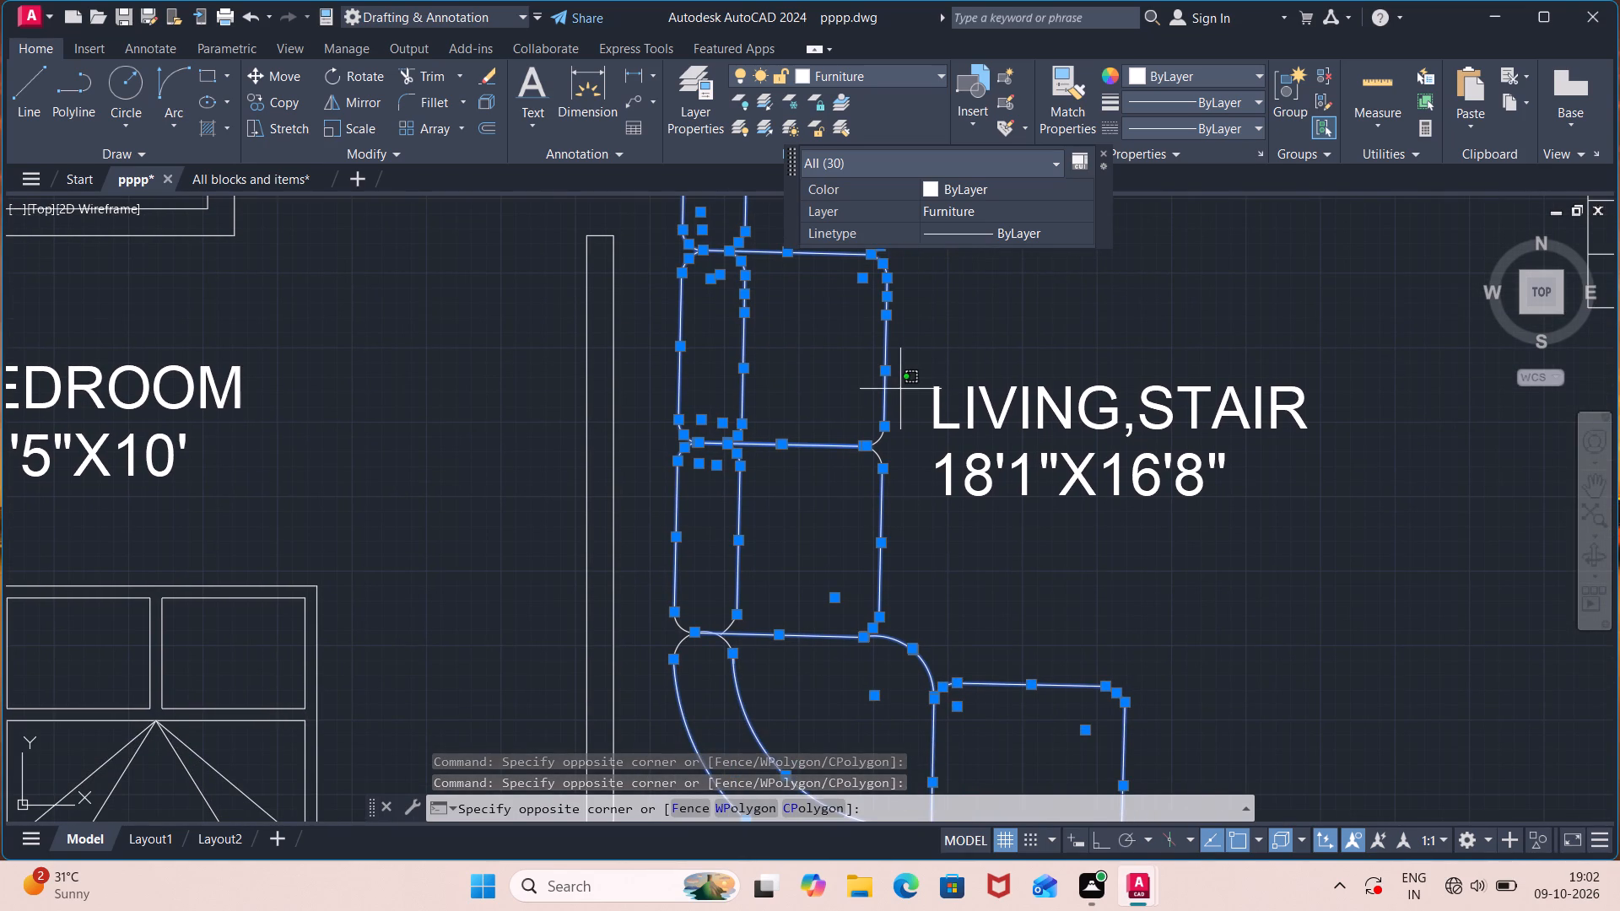
pyautogui.click(858, 535)
pyautogui.moveTo(903, 601); pyautogui.dragTo(940, 549, button='middle')
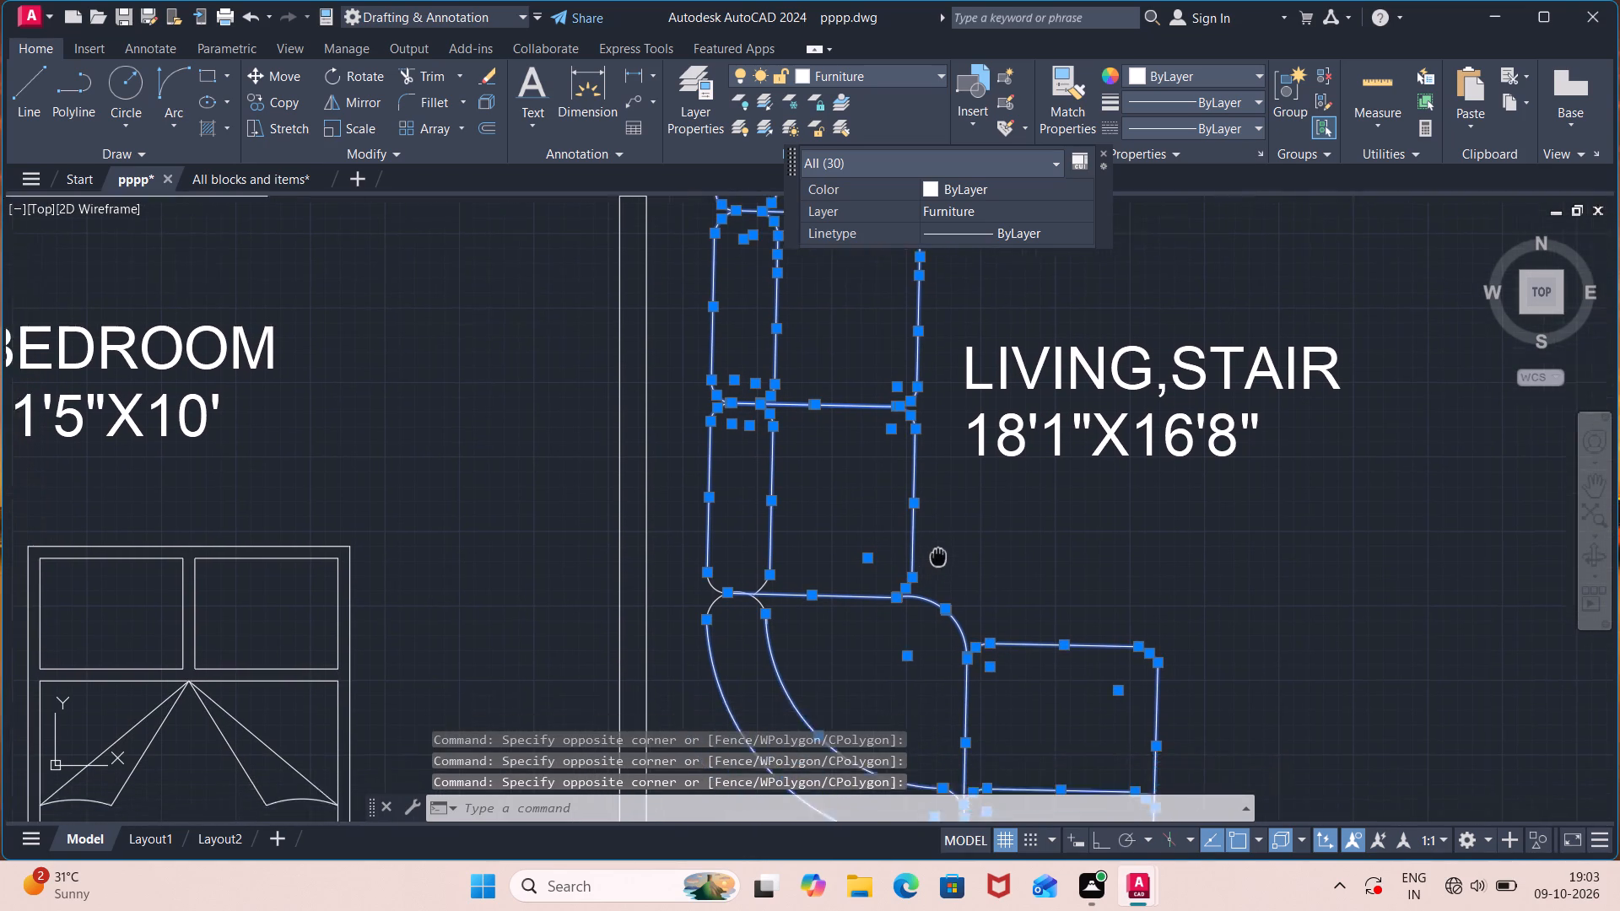
pyautogui.moveTo(940, 549); pyautogui.dragTo(1010, 449, button='middle')
pyautogui.click(865, 435)
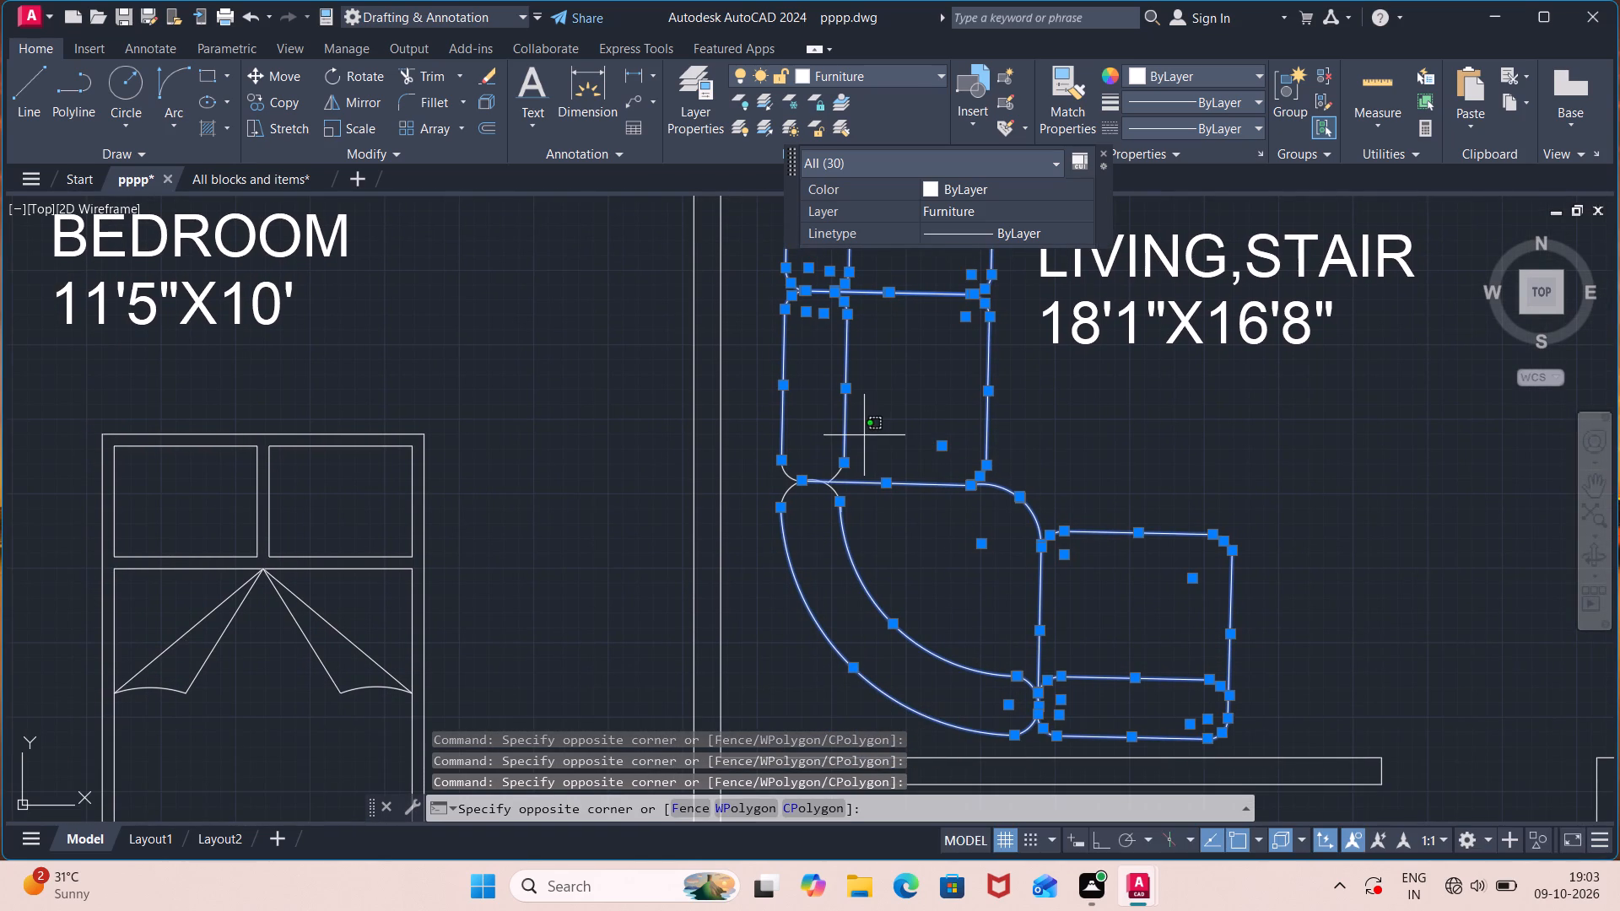
pyautogui.click(748, 551)
pyautogui.scroll(-1, 893, 542)
pyautogui.write('SC')
pyautogui.press('Return')
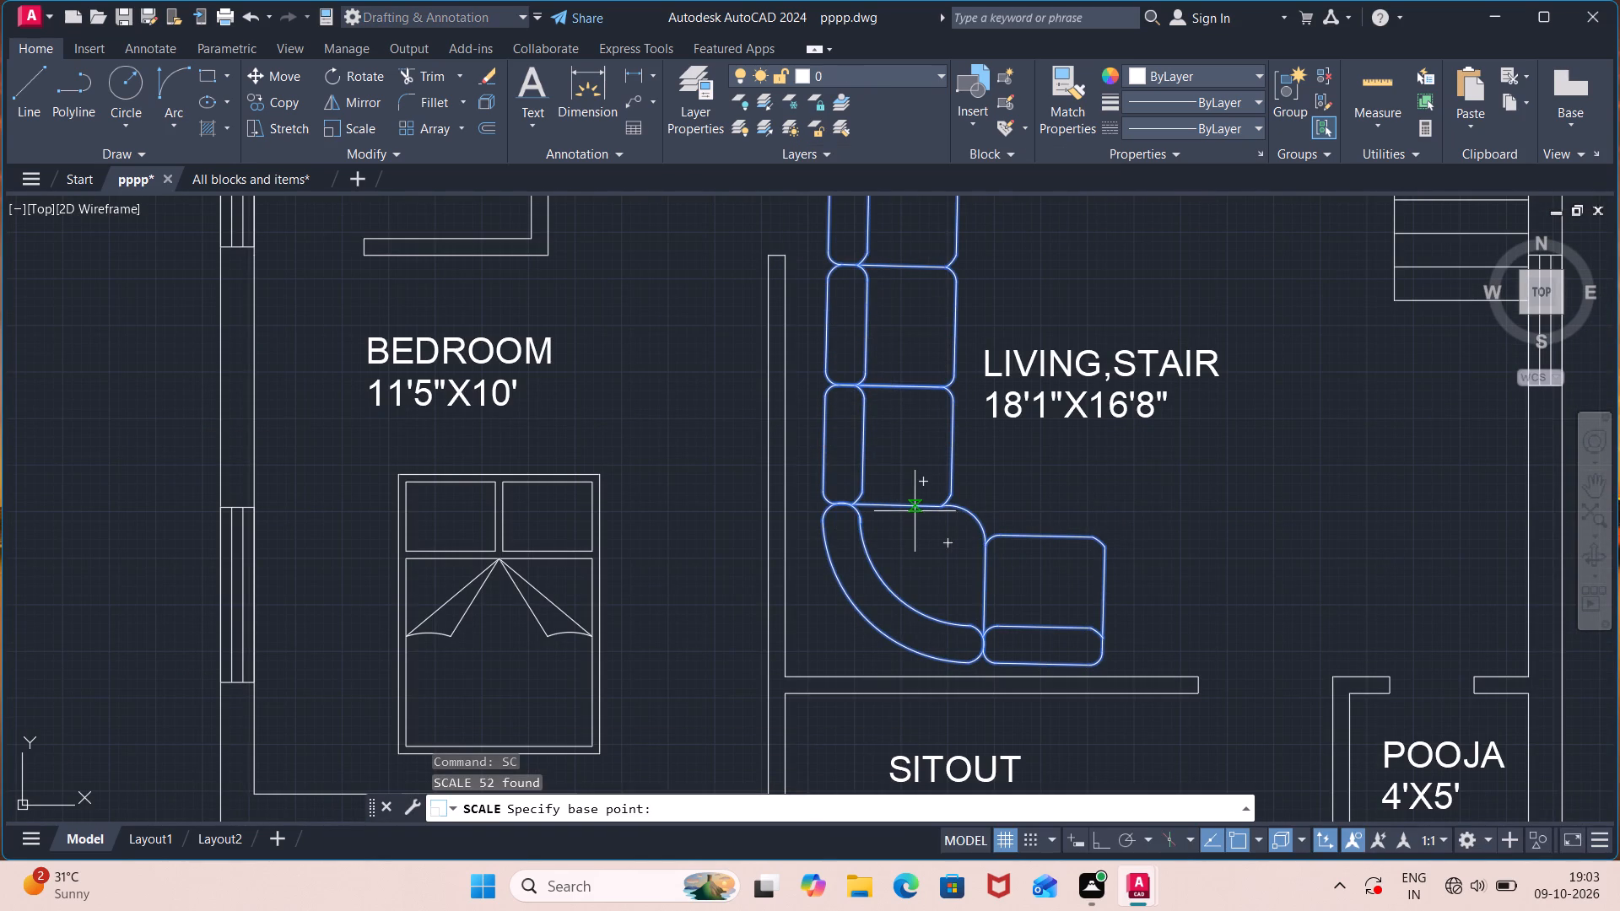
pyautogui.click(914, 509)
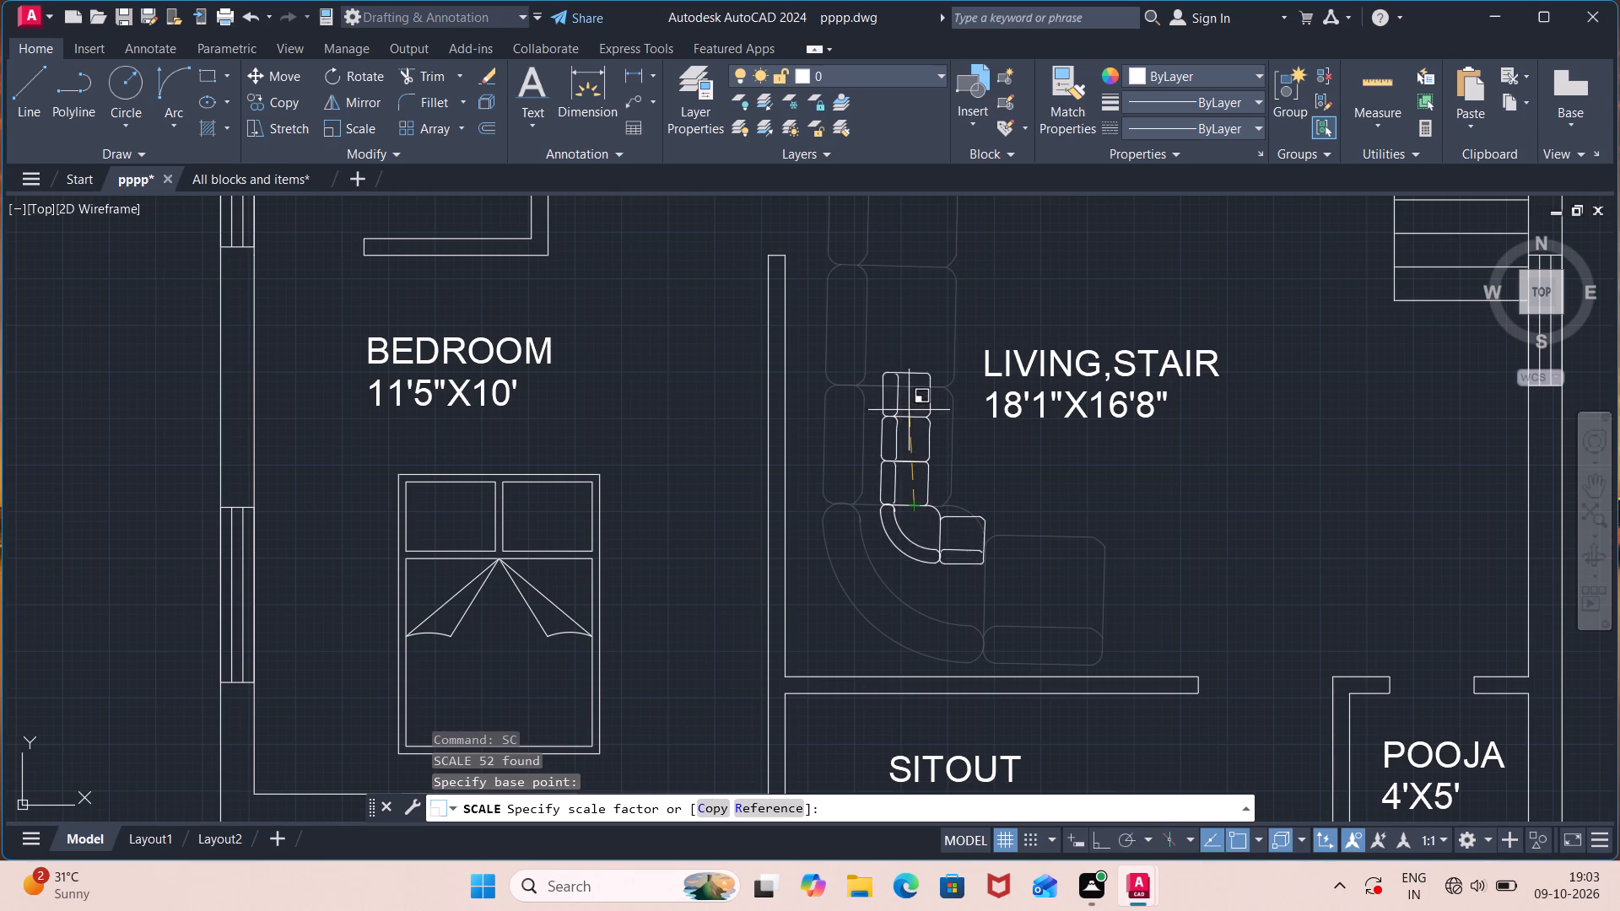
pyautogui.click(905, 394)
# Move the reduced sofa by its curved back edge into the living room corner between the bedroom wall and the sitout wall.
pyautogui.click(976, 318)
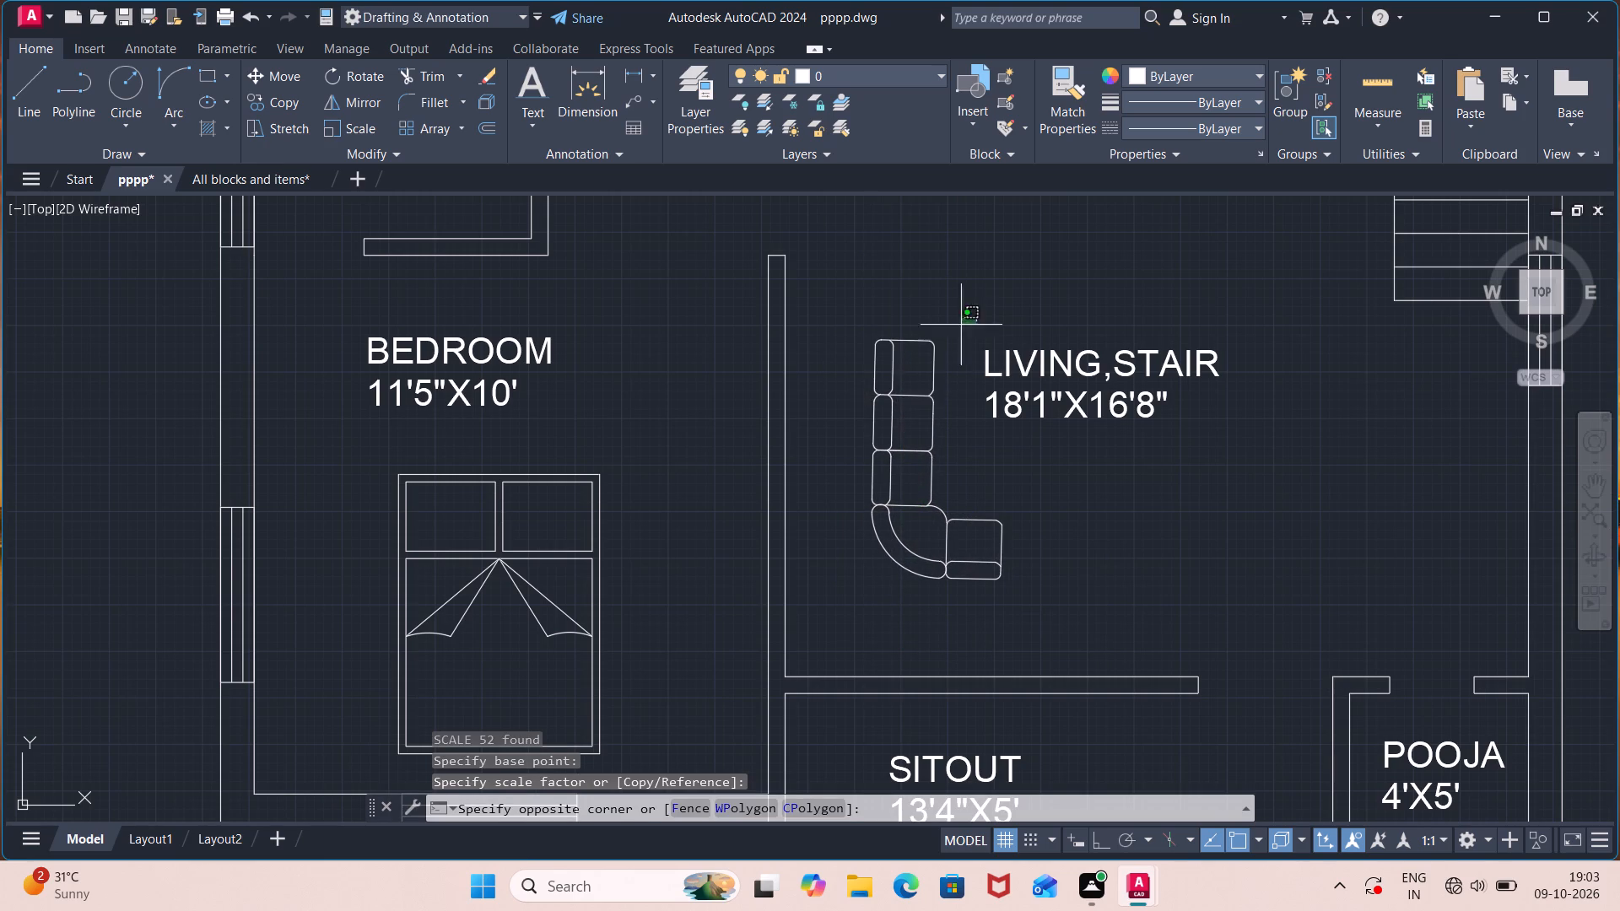
pyautogui.click(868, 597)
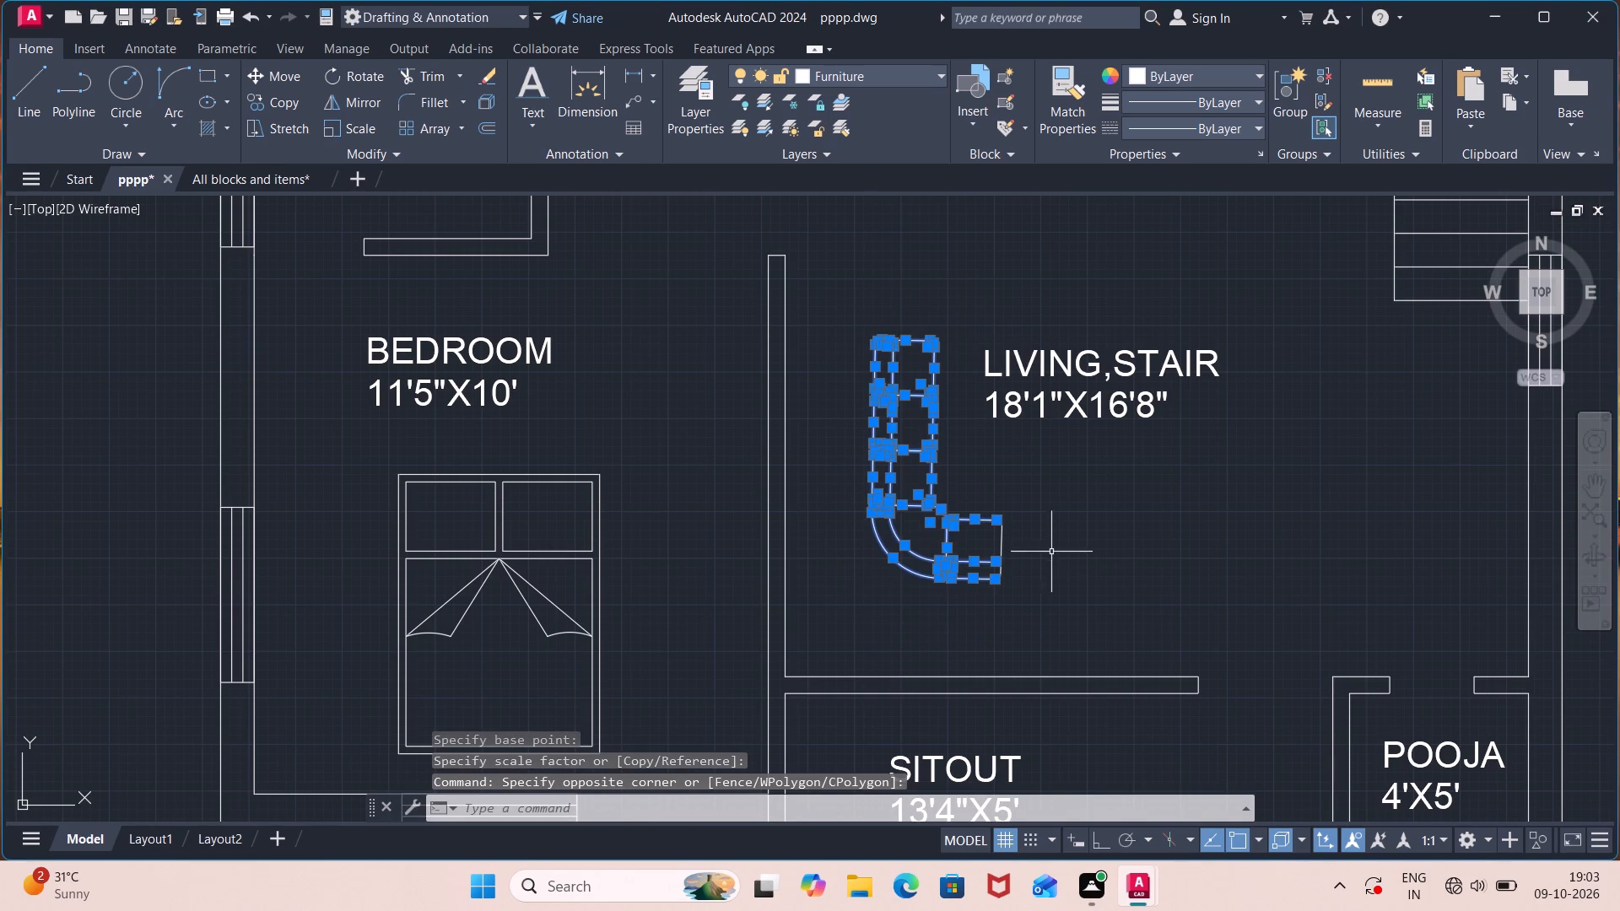
pyautogui.click(1053, 538)
pyautogui.click(954, 547)
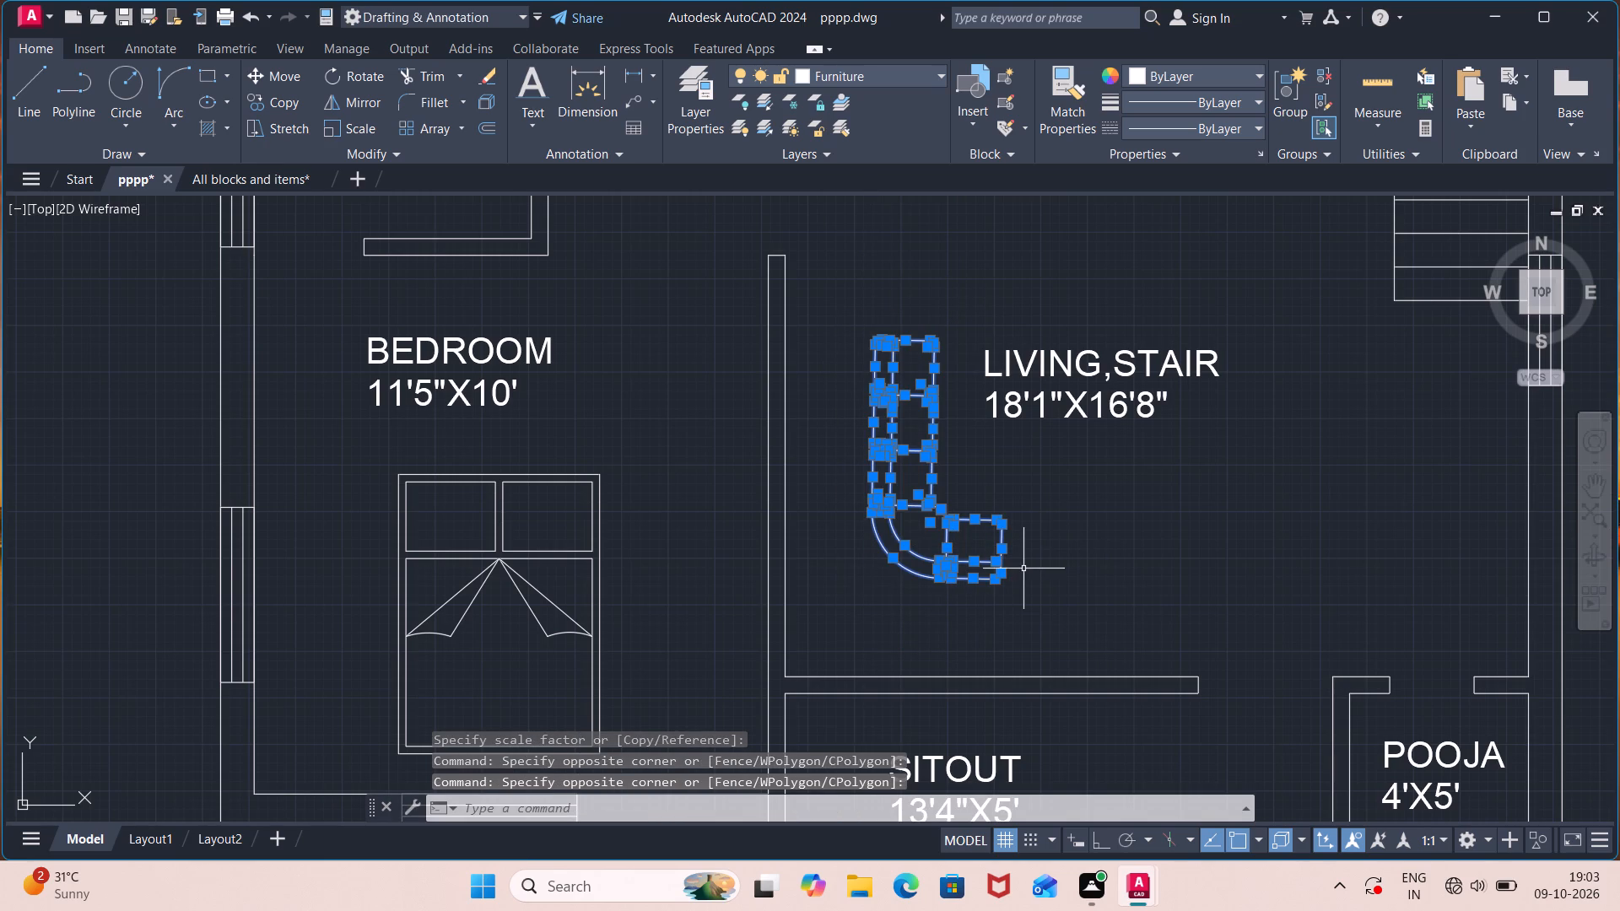
pyautogui.press('m')
pyautogui.press('Return')
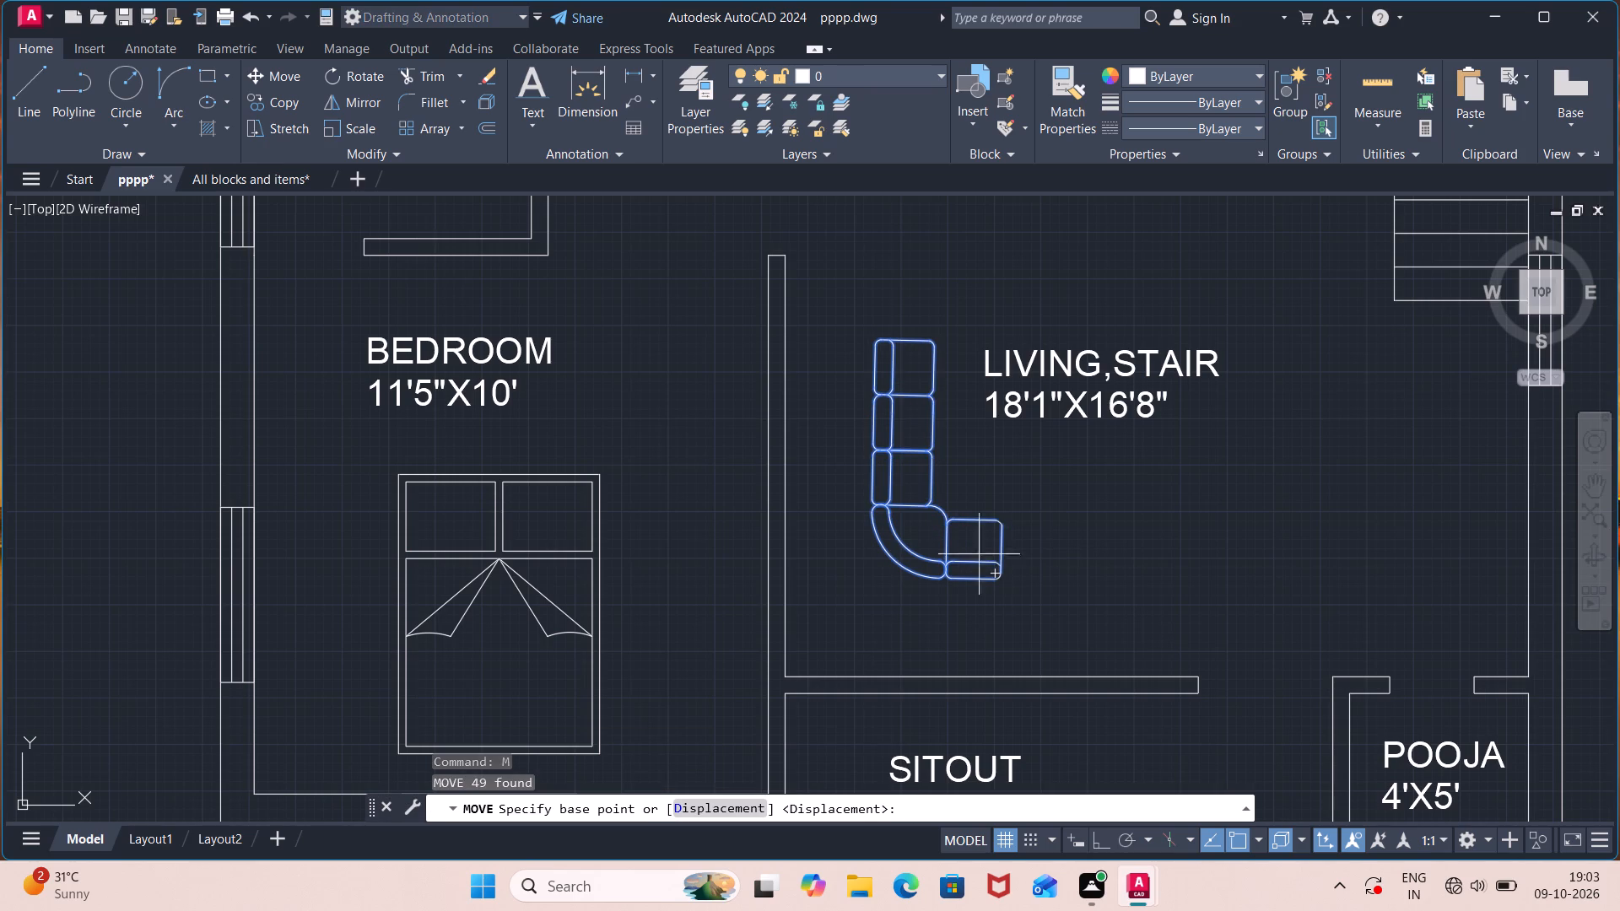
pyautogui.click(892, 560)
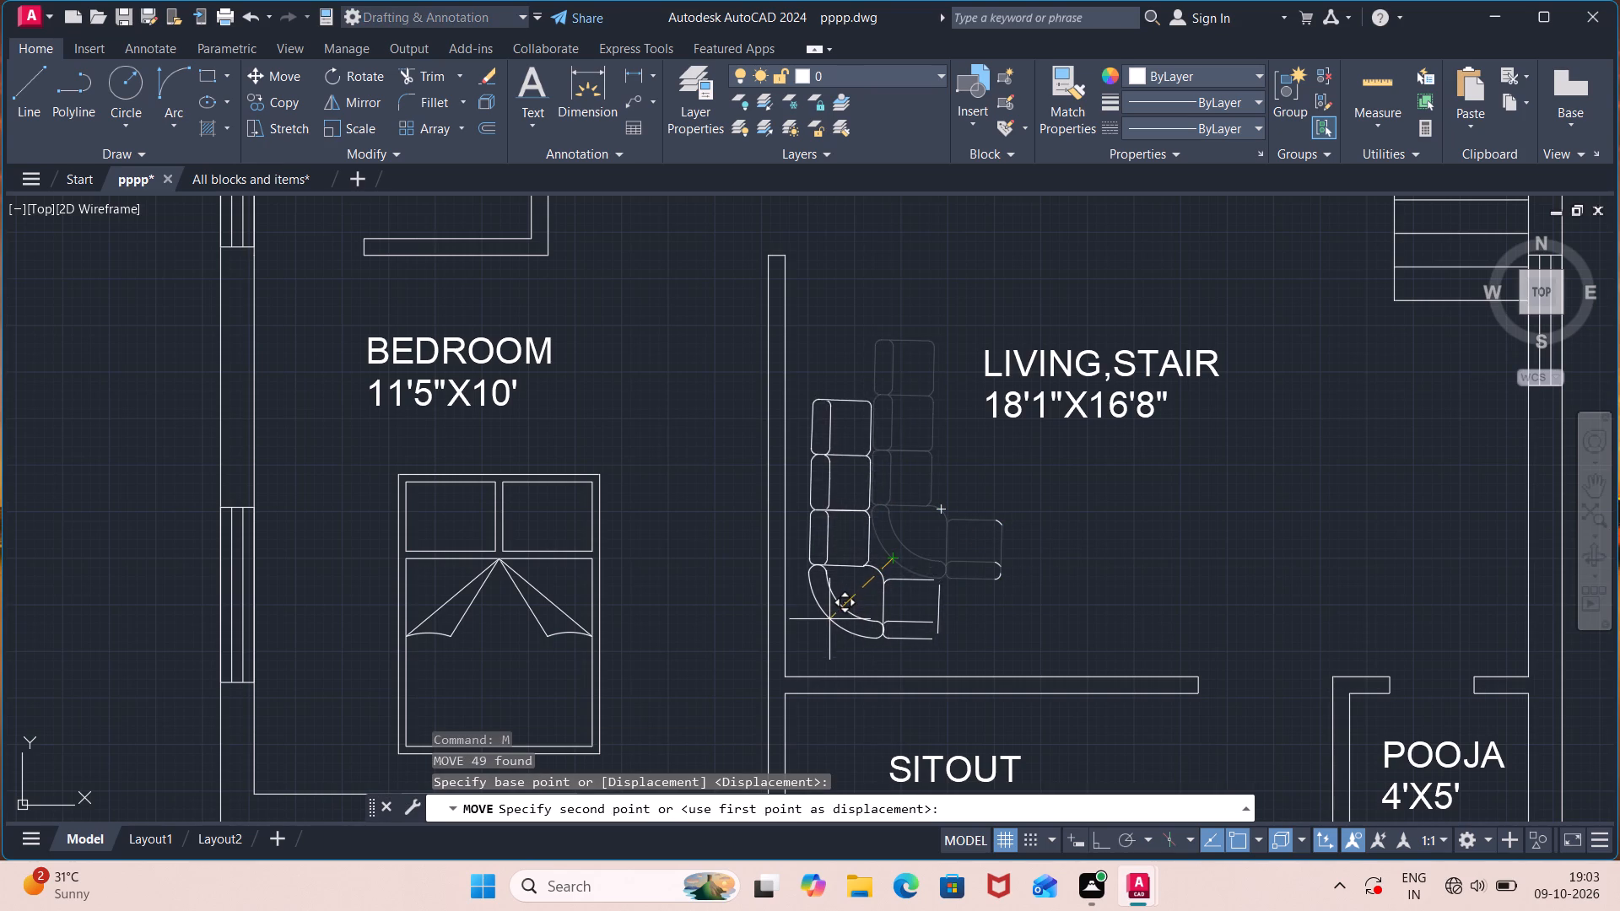
pyautogui.click(823, 637)
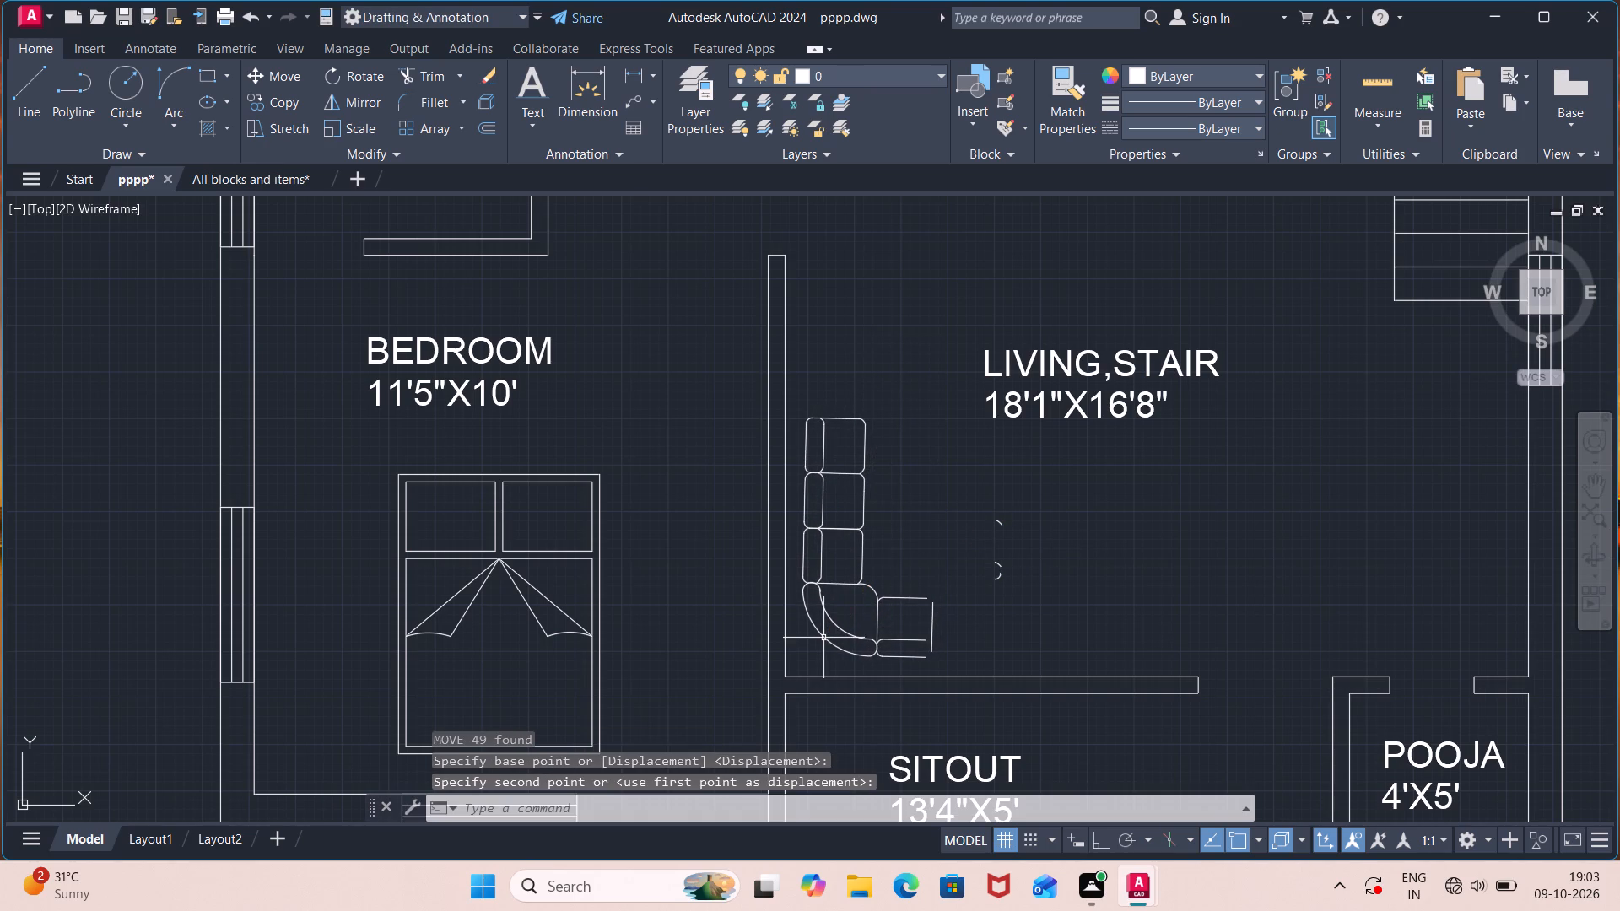
# Undo the last move of the corner sofa in the living room.
pyautogui.click(1015, 489)
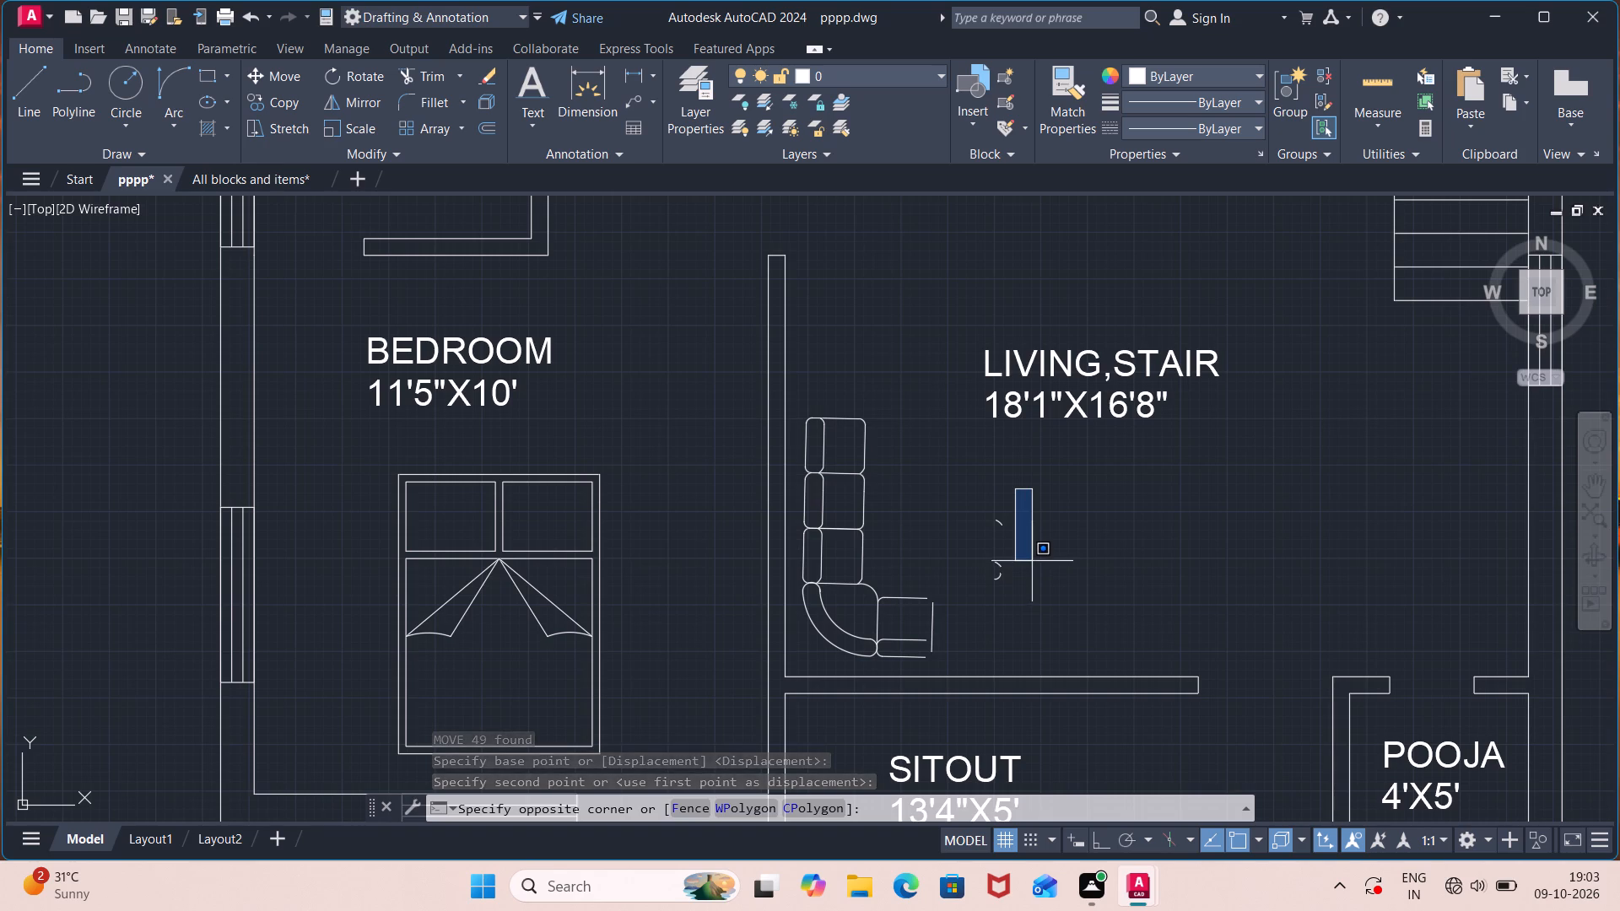
pyautogui.hotkey('ctrl', 'z')
pyautogui.press('Escape')
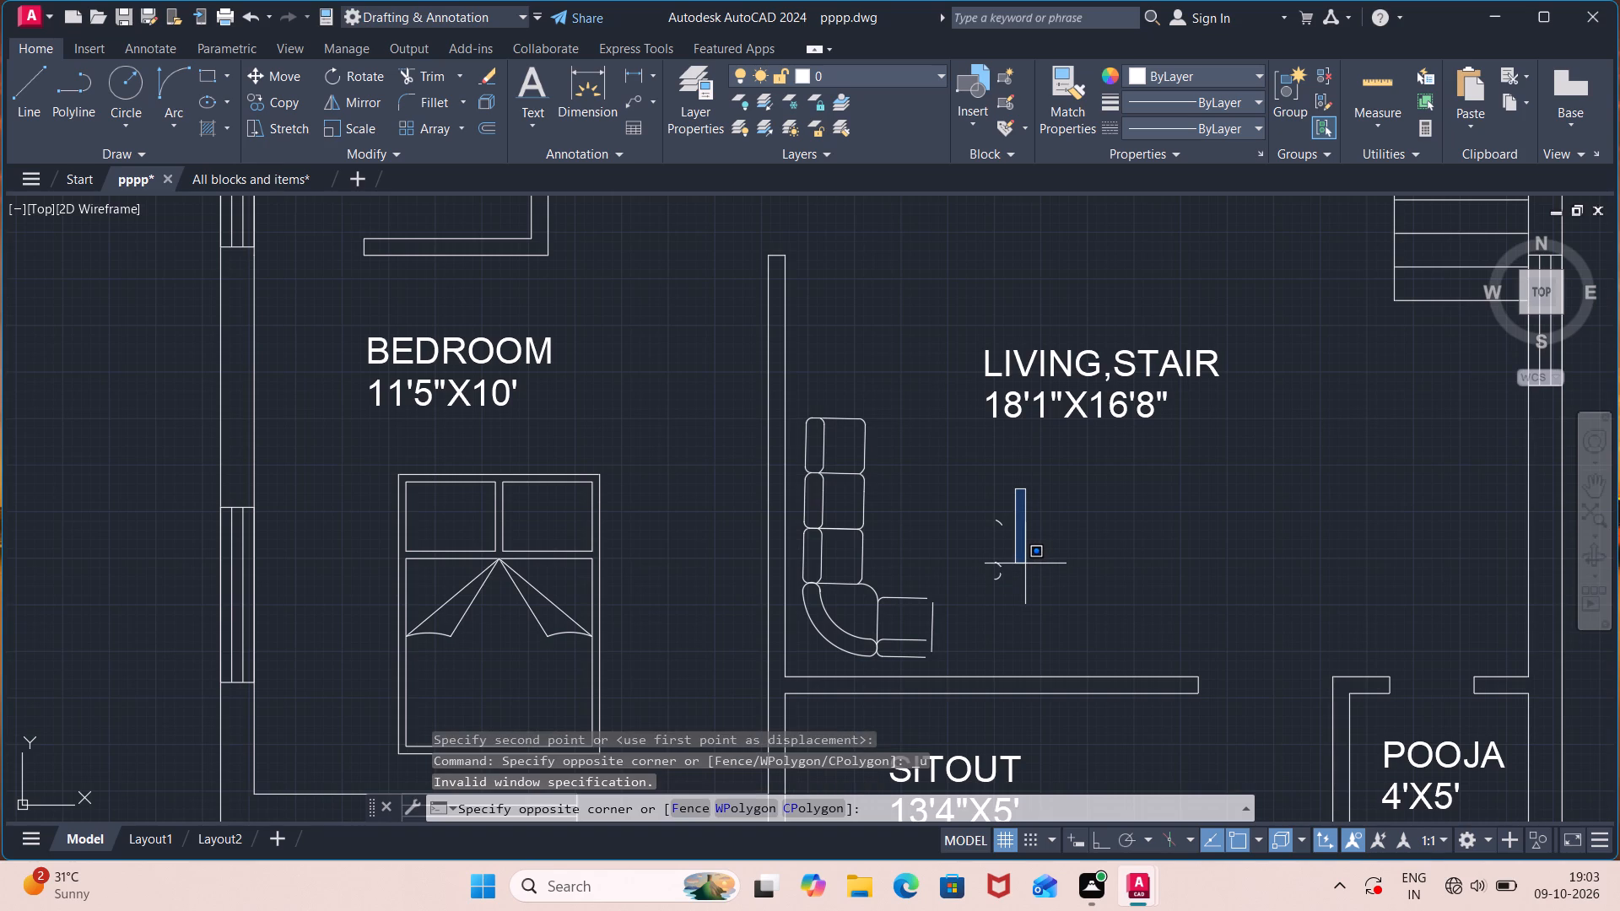
pyautogui.hotkey('ctrl', 'z')
# Move the complete corner sofa, including its short end piece, by its curved back edge into the corner between the bedroom and sitout walls.
pyautogui.click(980, 325)
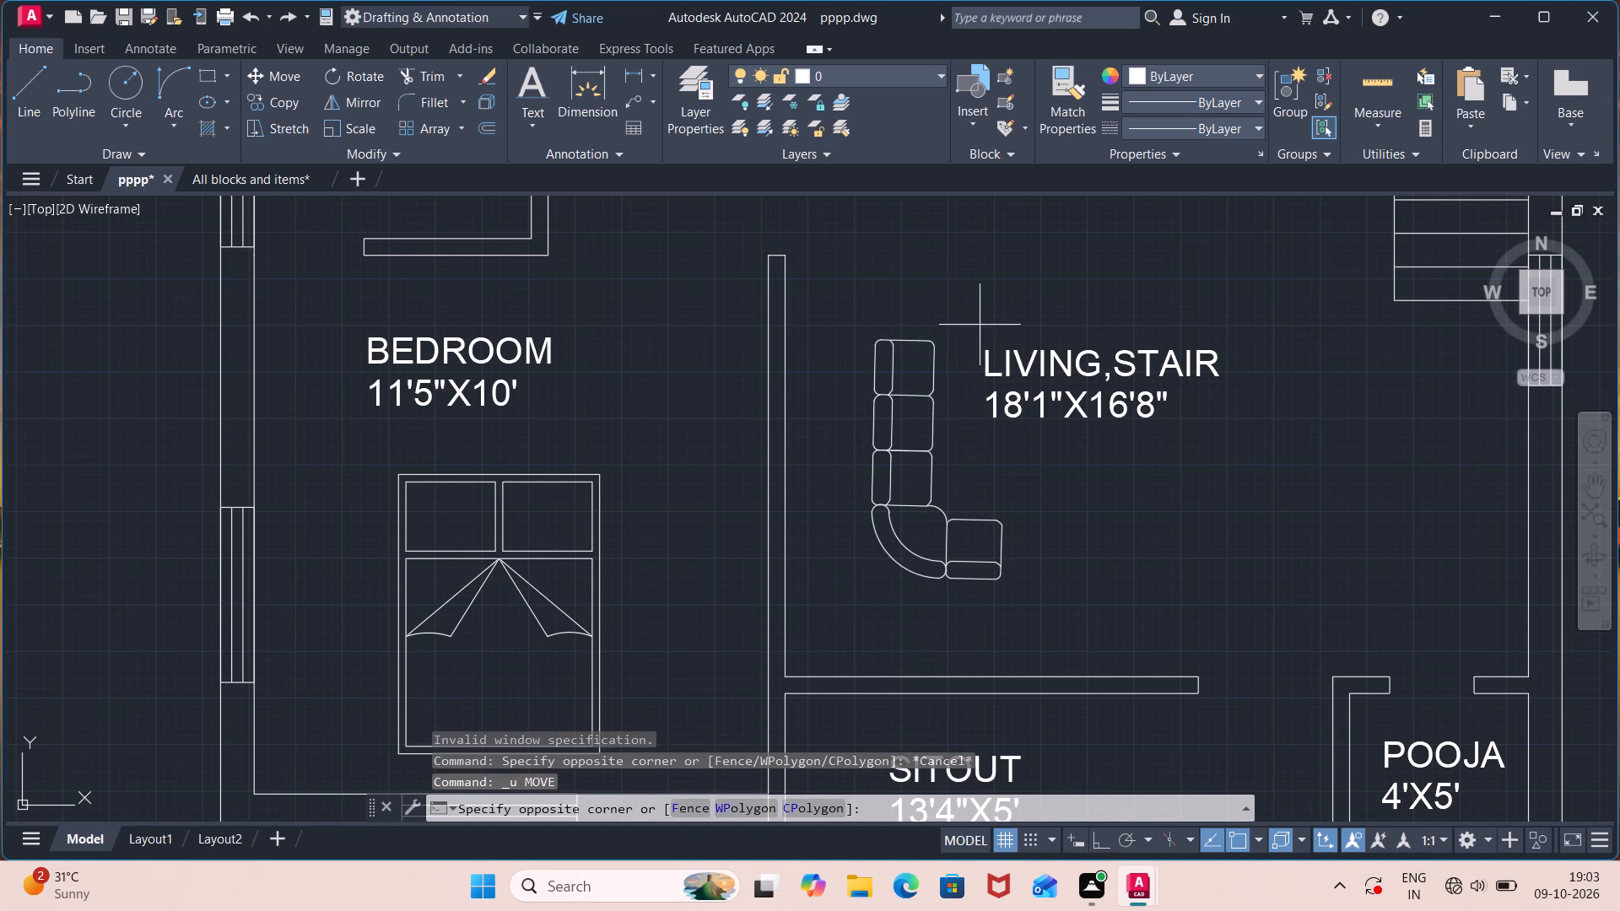
pyautogui.click(853, 611)
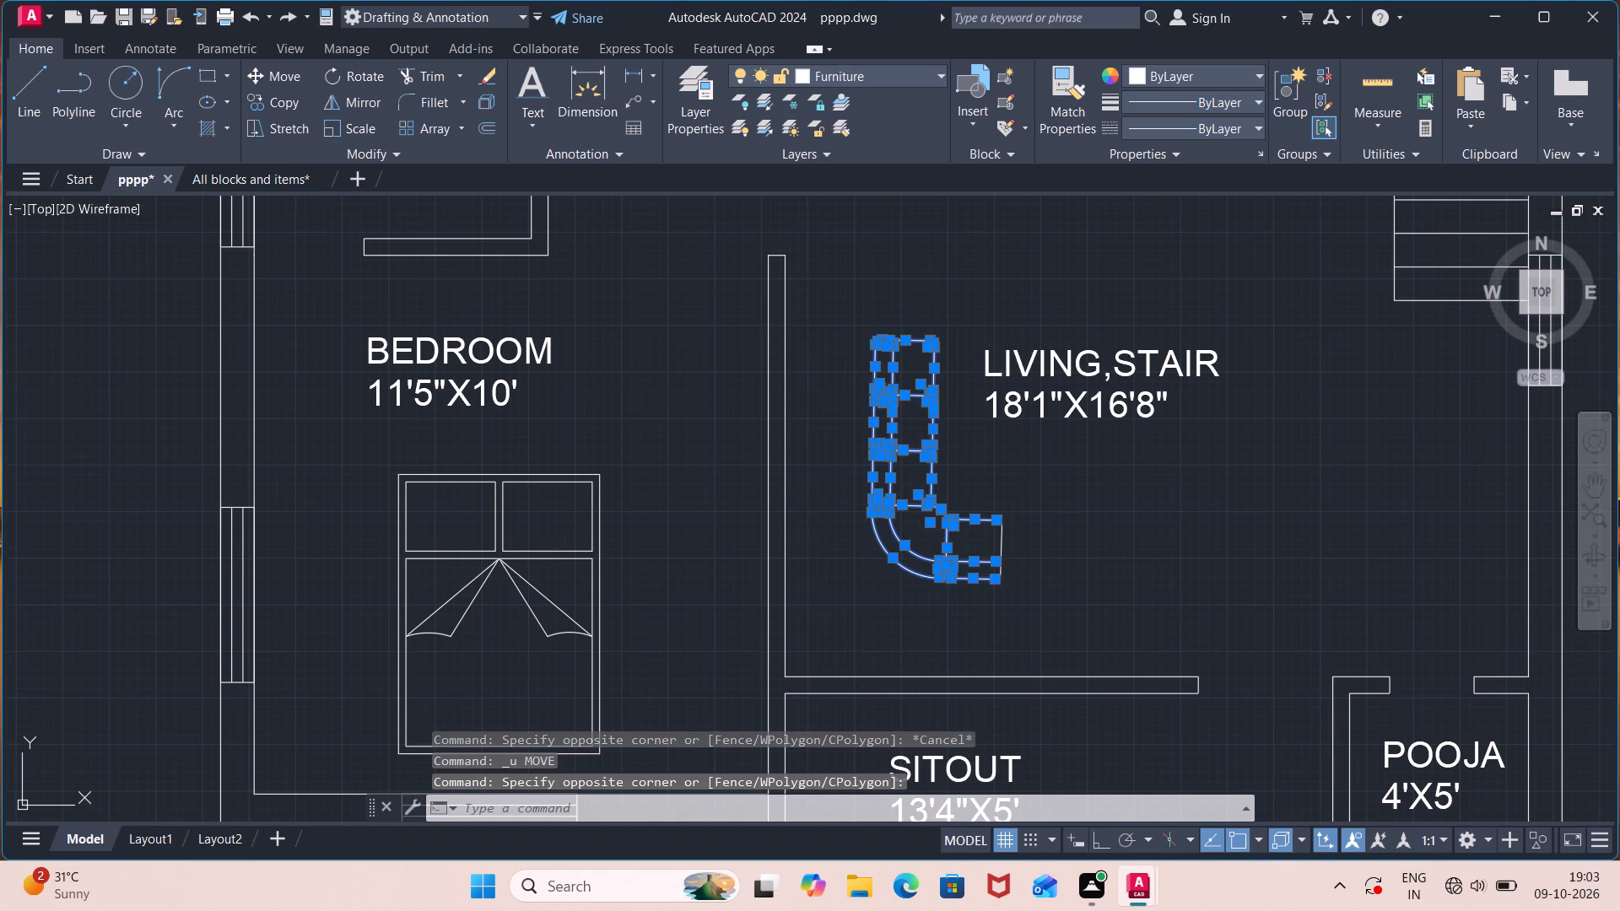
pyautogui.click(1057, 478)
pyautogui.click(899, 615)
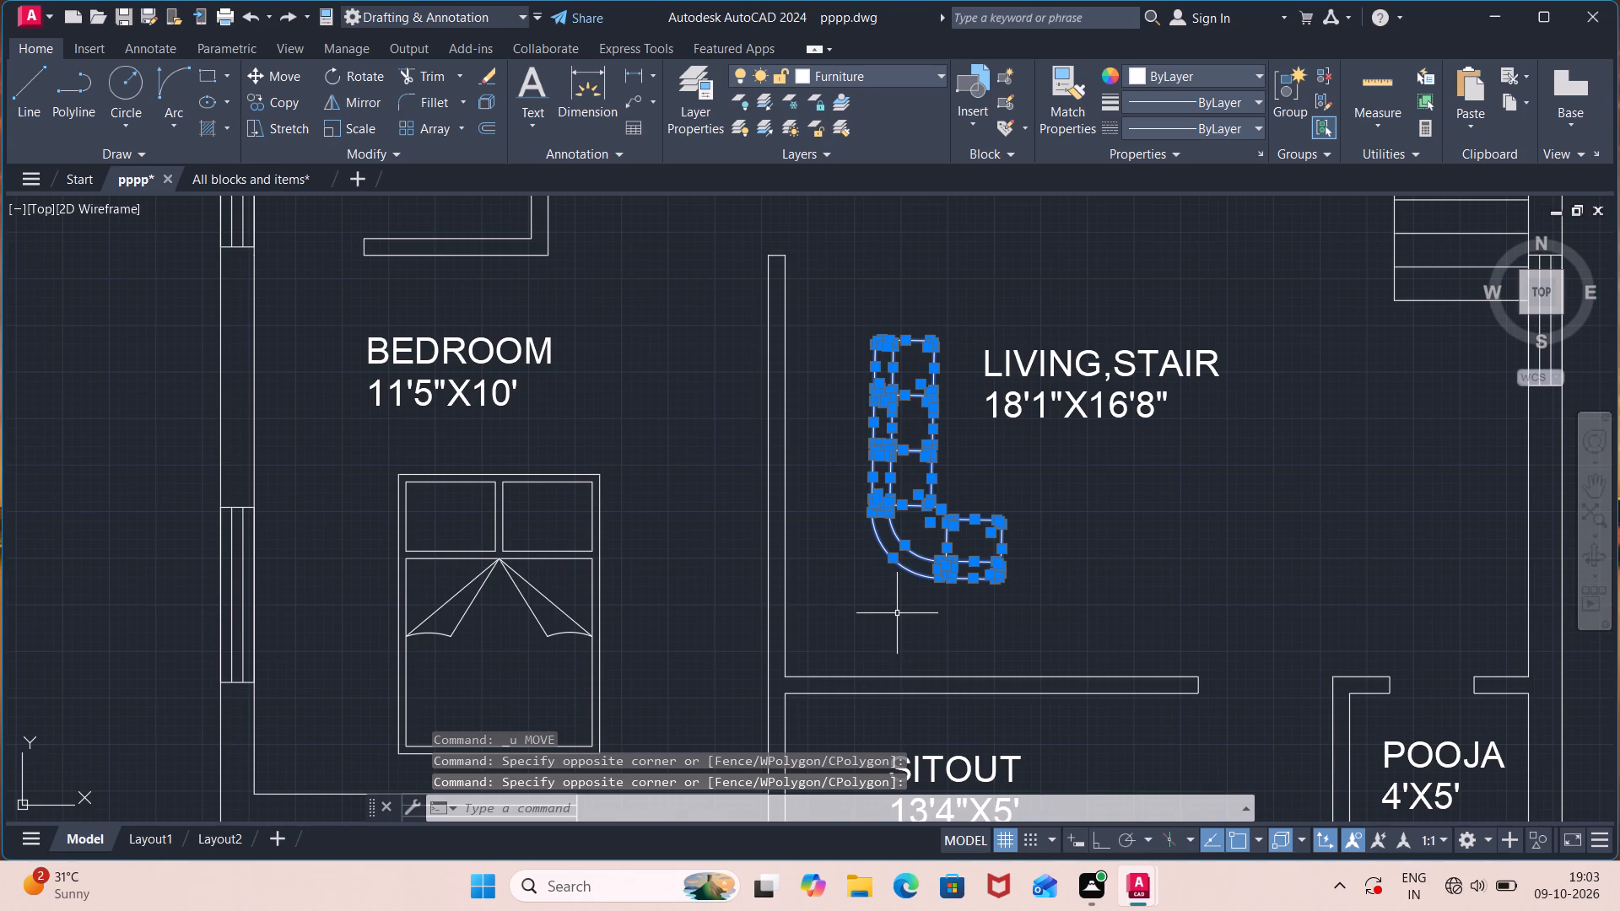
pyautogui.press('m')
pyautogui.press('Return')
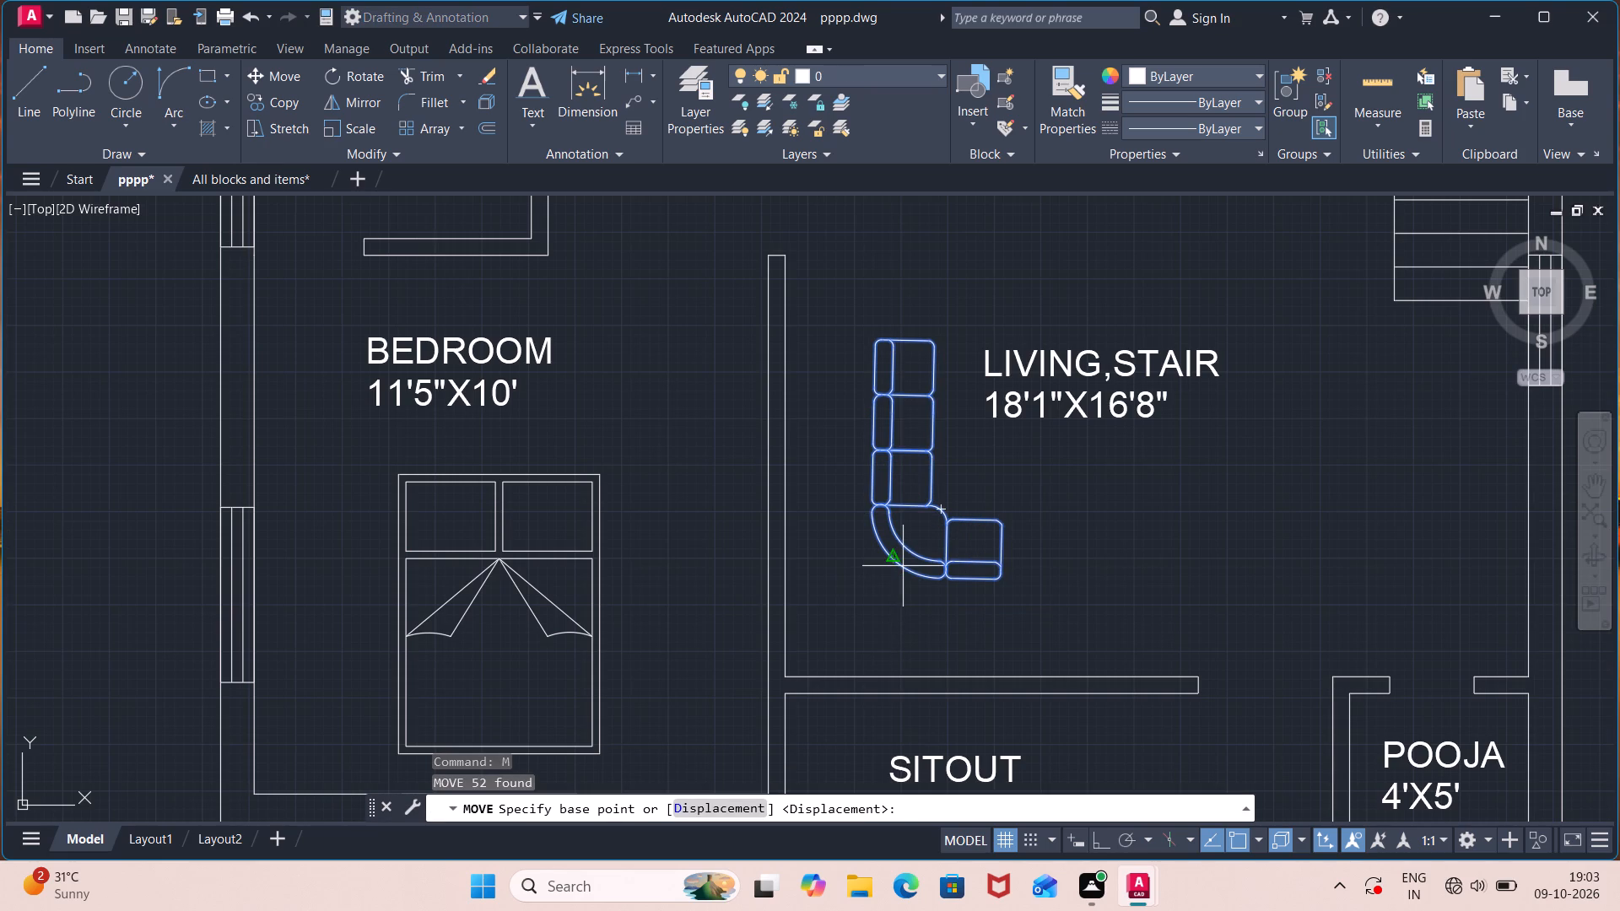
pyautogui.click(892, 564)
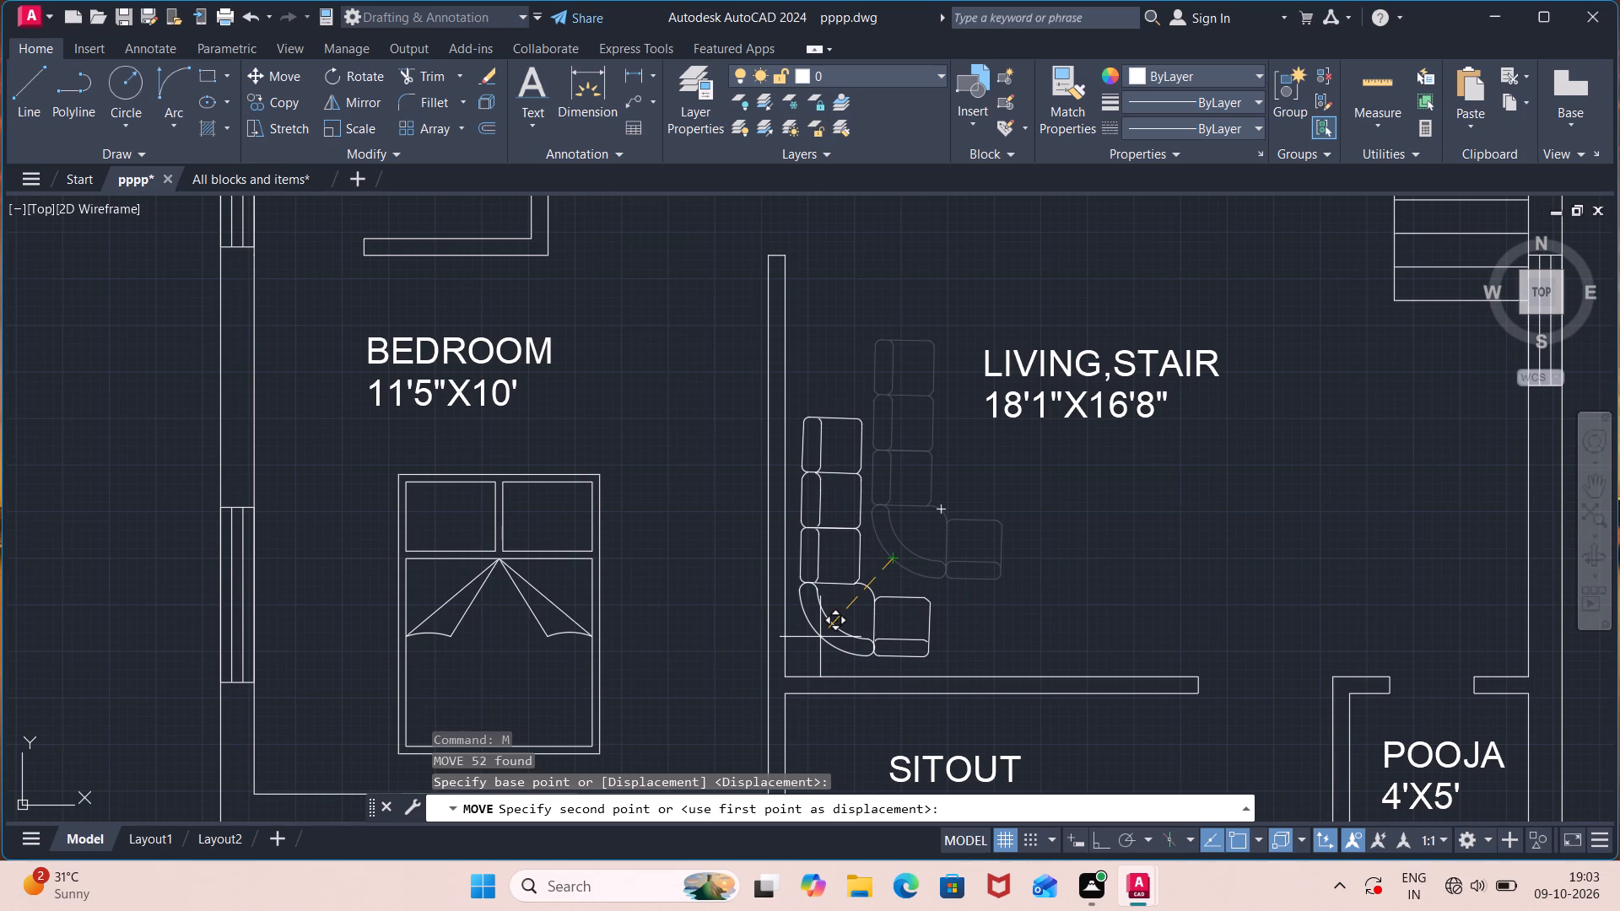
pyautogui.click(820, 637)
# Look over the furnished floor plan from the living room and sitout up to the kitchen and rear bedrooms.
pyautogui.scroll(-2, 1015, 601)
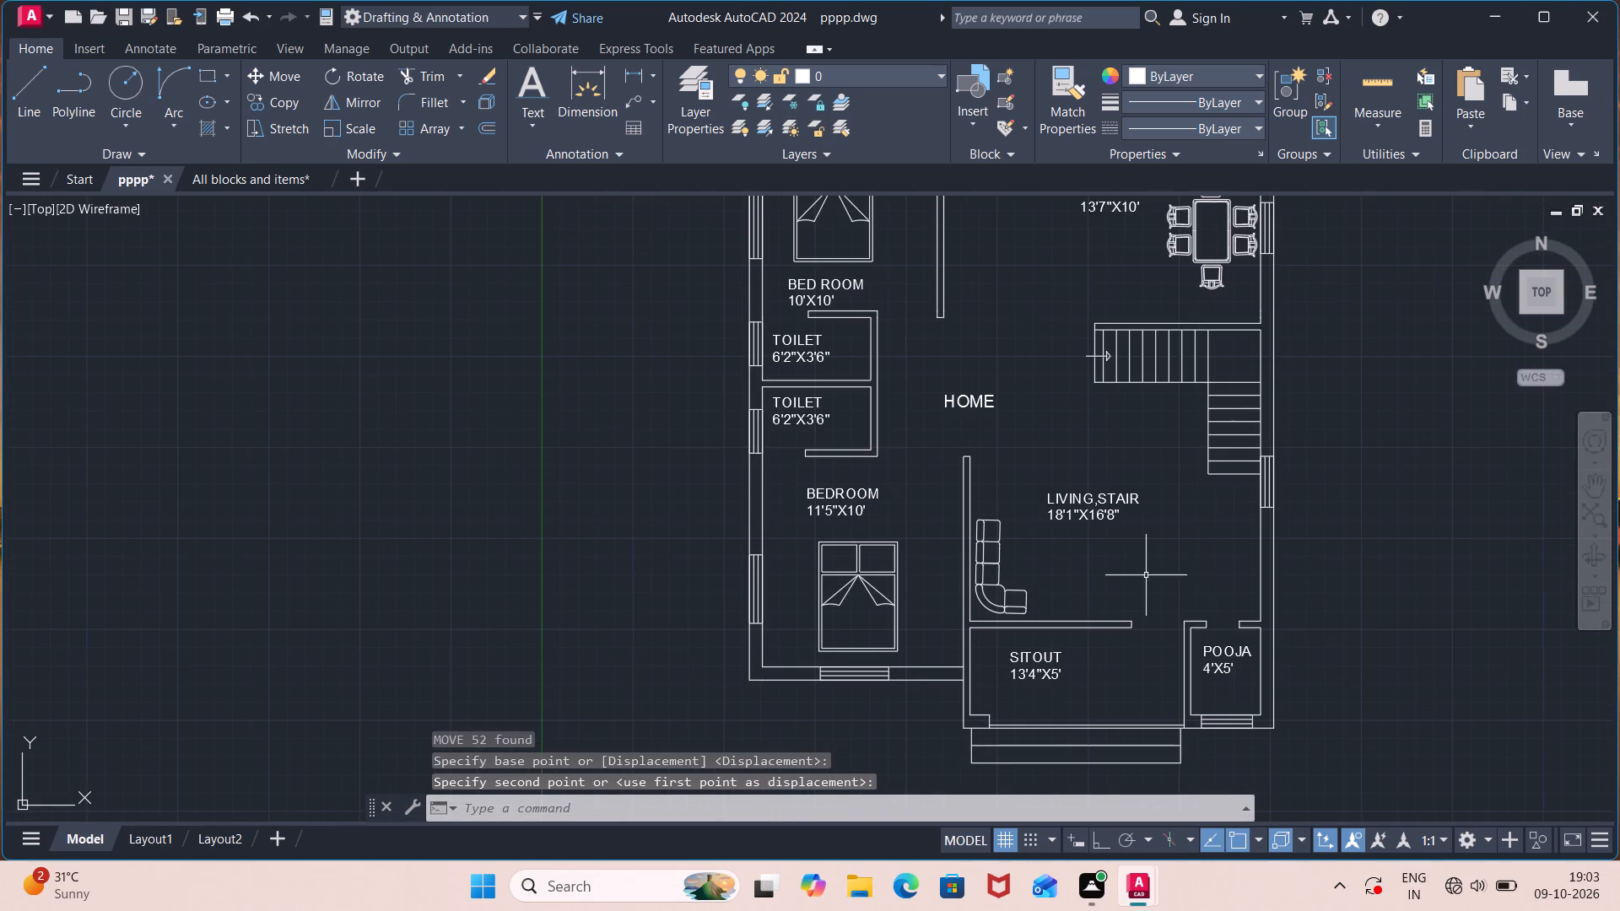
pyautogui.moveTo(1210, 570); pyautogui.dragTo(881, 626, button='middle')
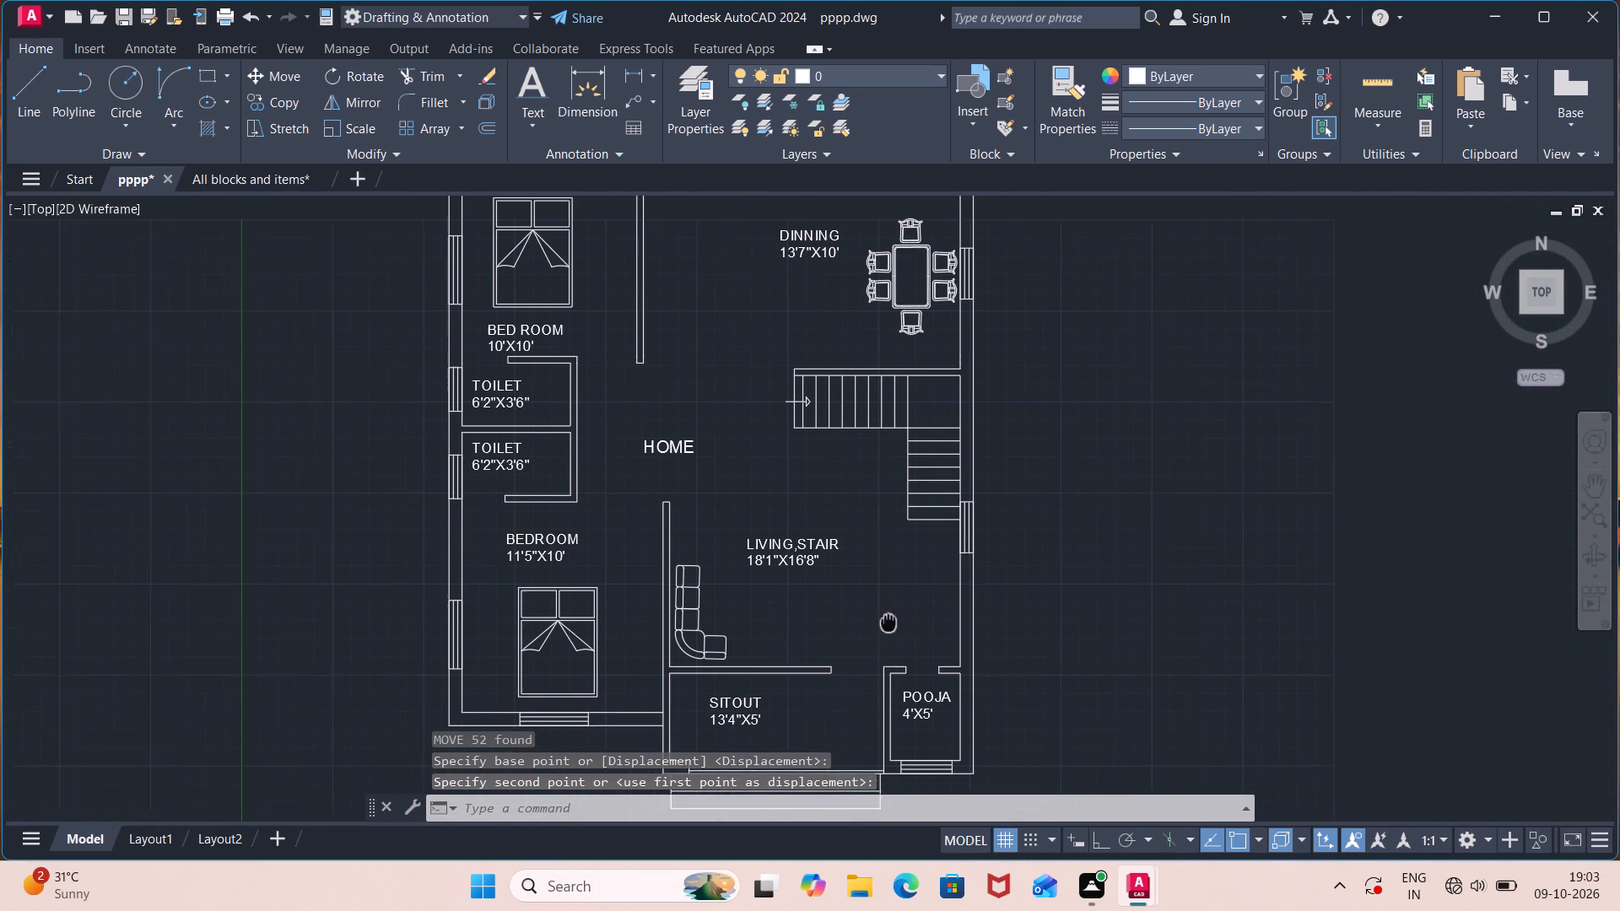
pyautogui.moveTo(881, 626); pyautogui.dragTo(867, 645, button='middle')
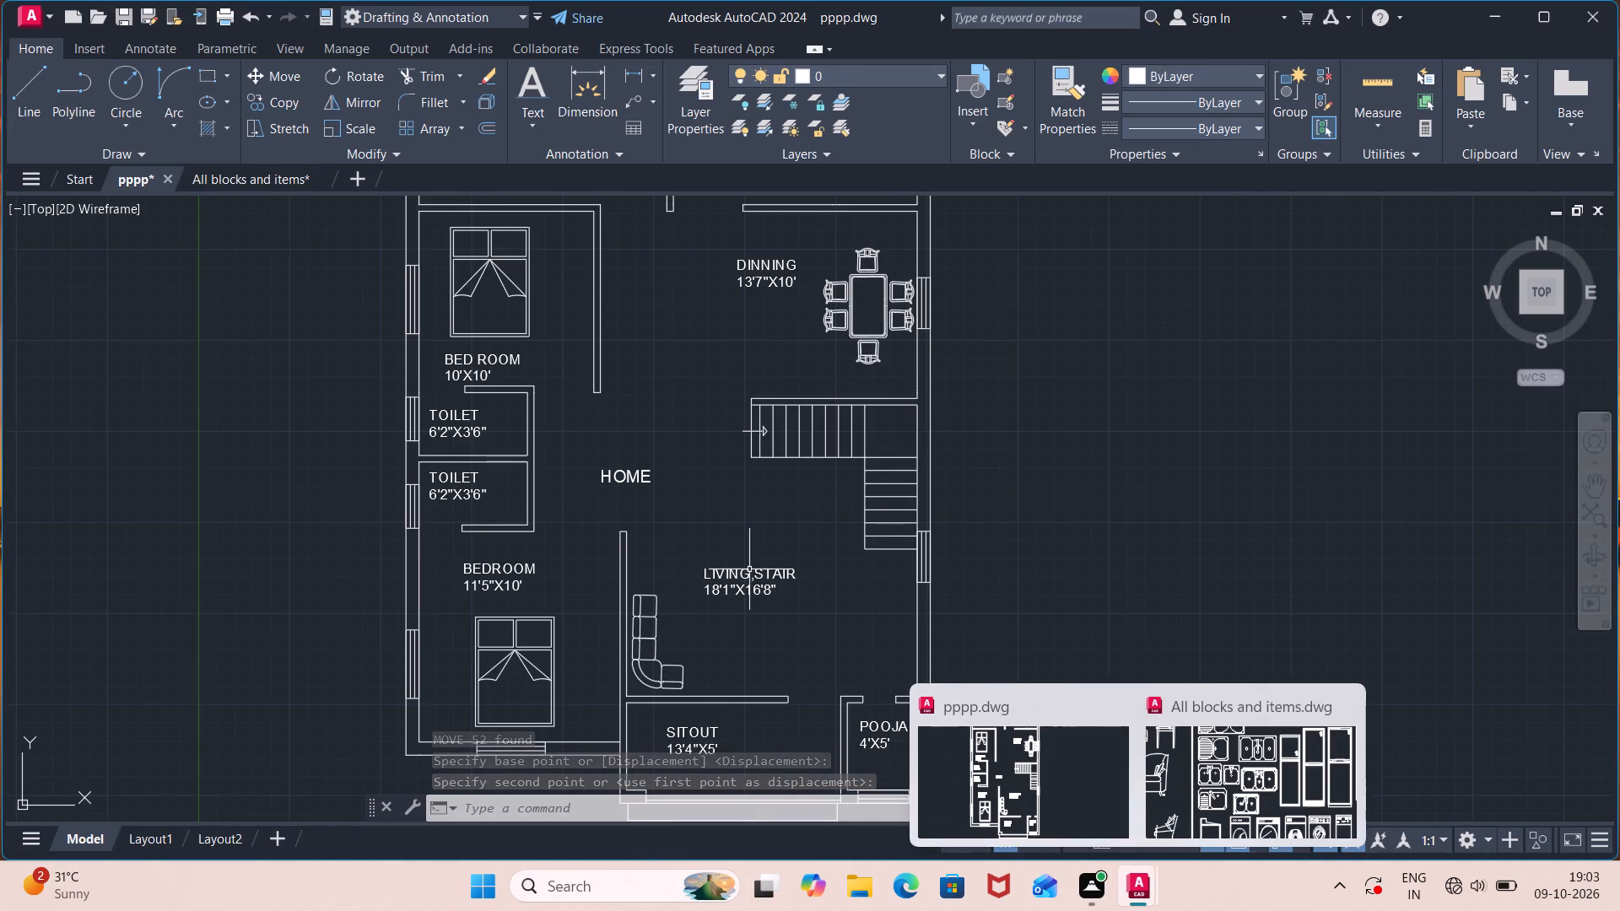
pyautogui.moveTo(698, 517); pyautogui.dragTo(881, 570, button='middle')
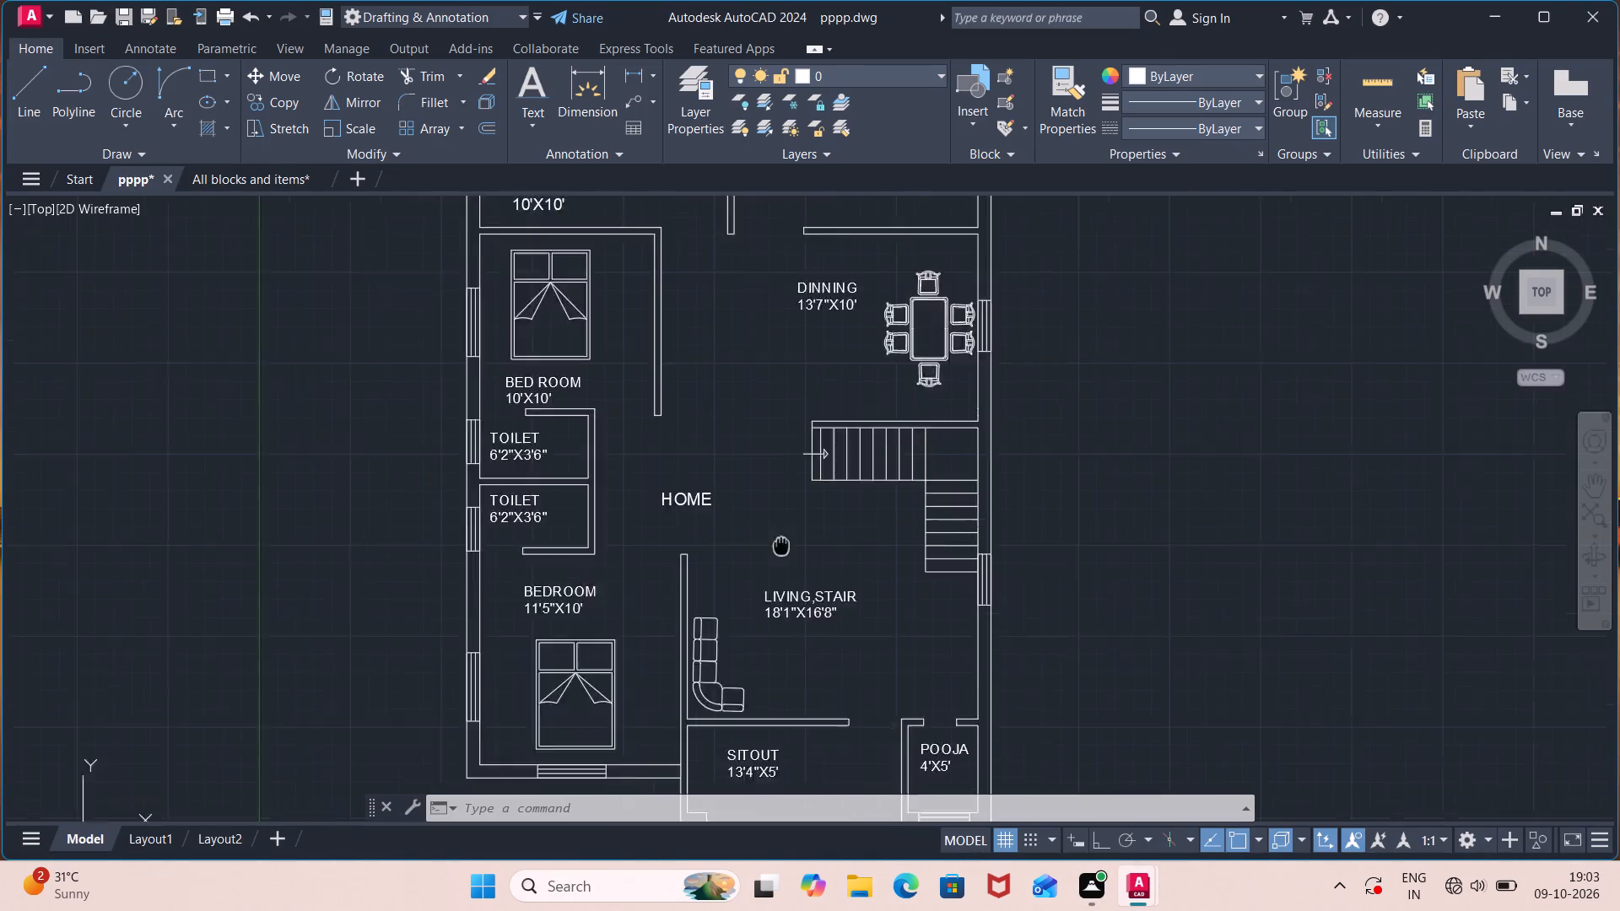
pyautogui.moveTo(881, 570); pyautogui.dragTo(1012, 522, button='middle')
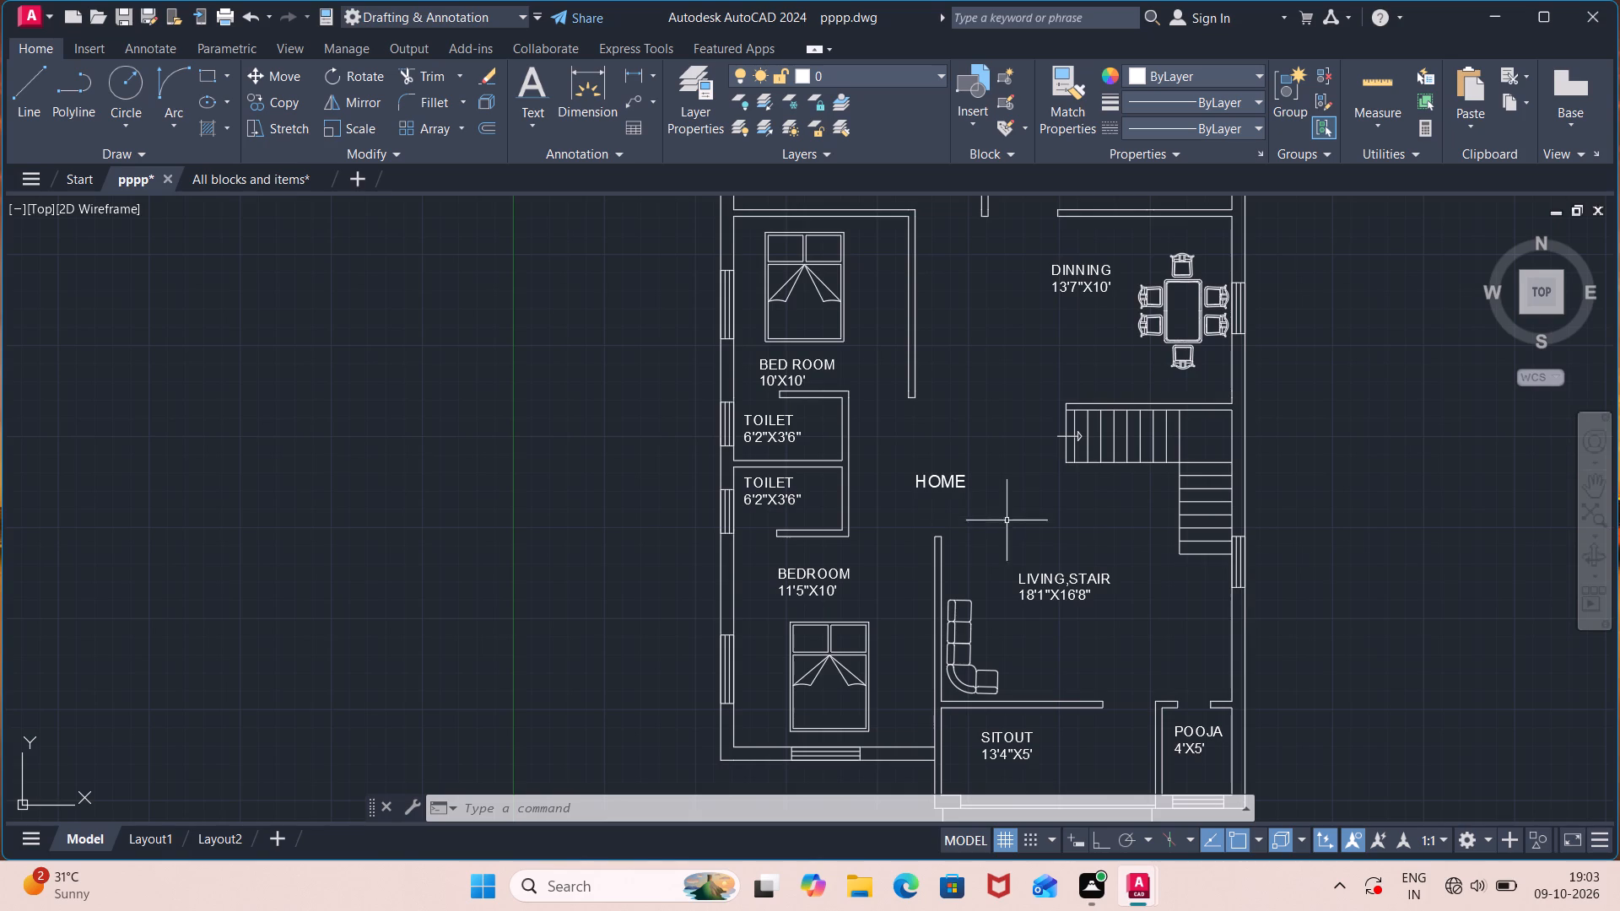
pyautogui.moveTo(1112, 627); pyautogui.dragTo(961, 586, button='middle')
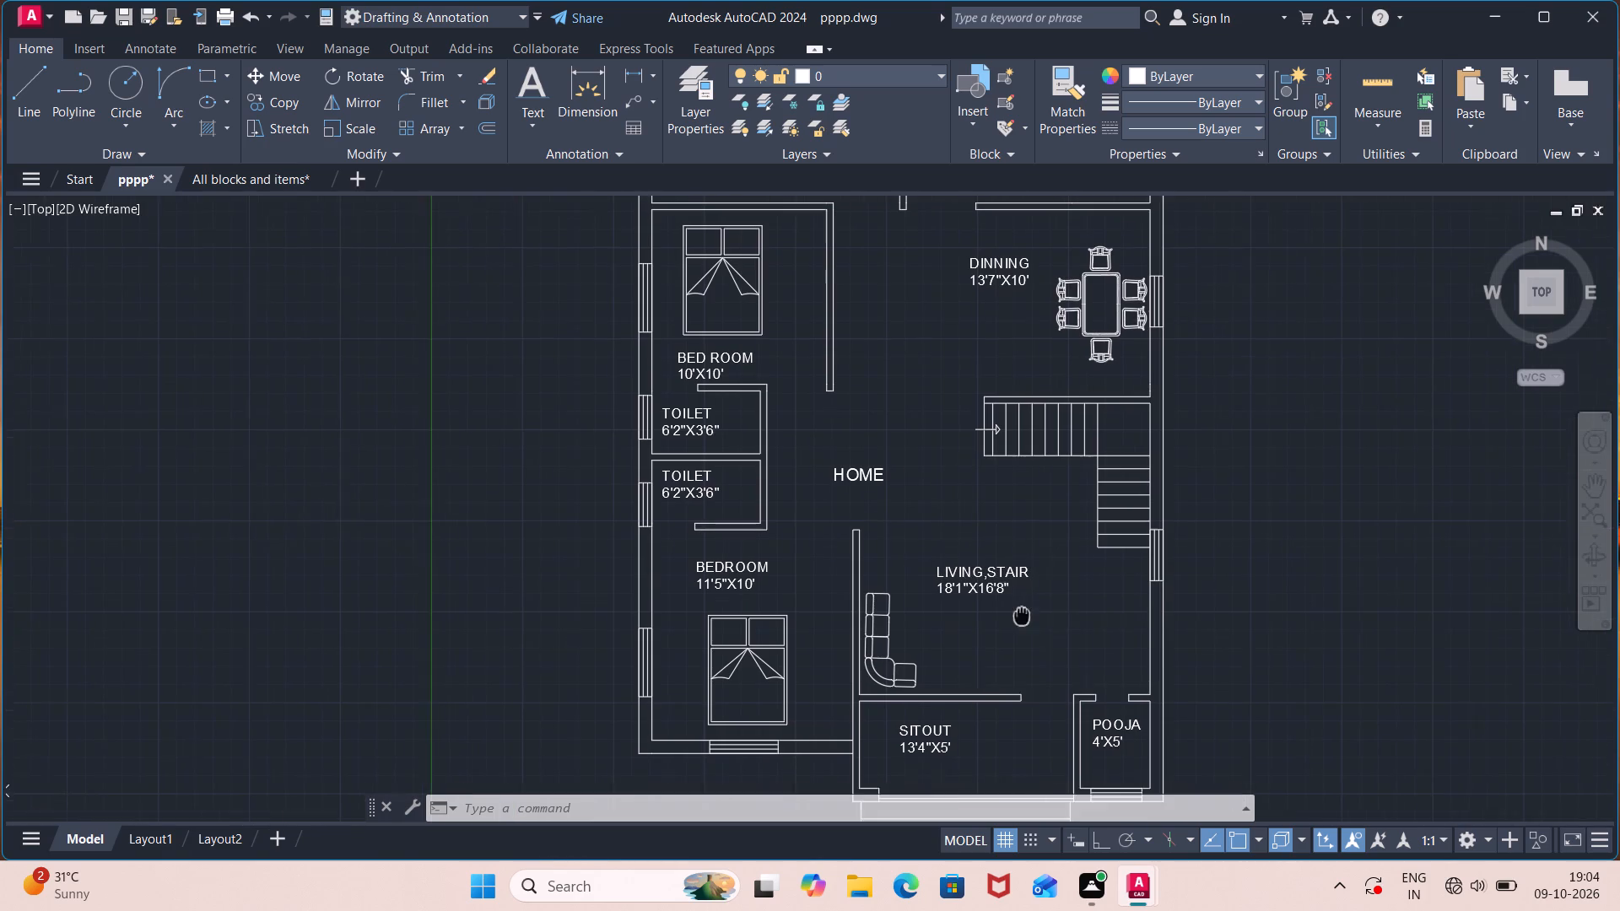
pyautogui.moveTo(961, 586); pyautogui.dragTo(852, 536, button='middle')
pyautogui.moveTo(924, 509); pyautogui.dragTo(857, 645, button='middle')
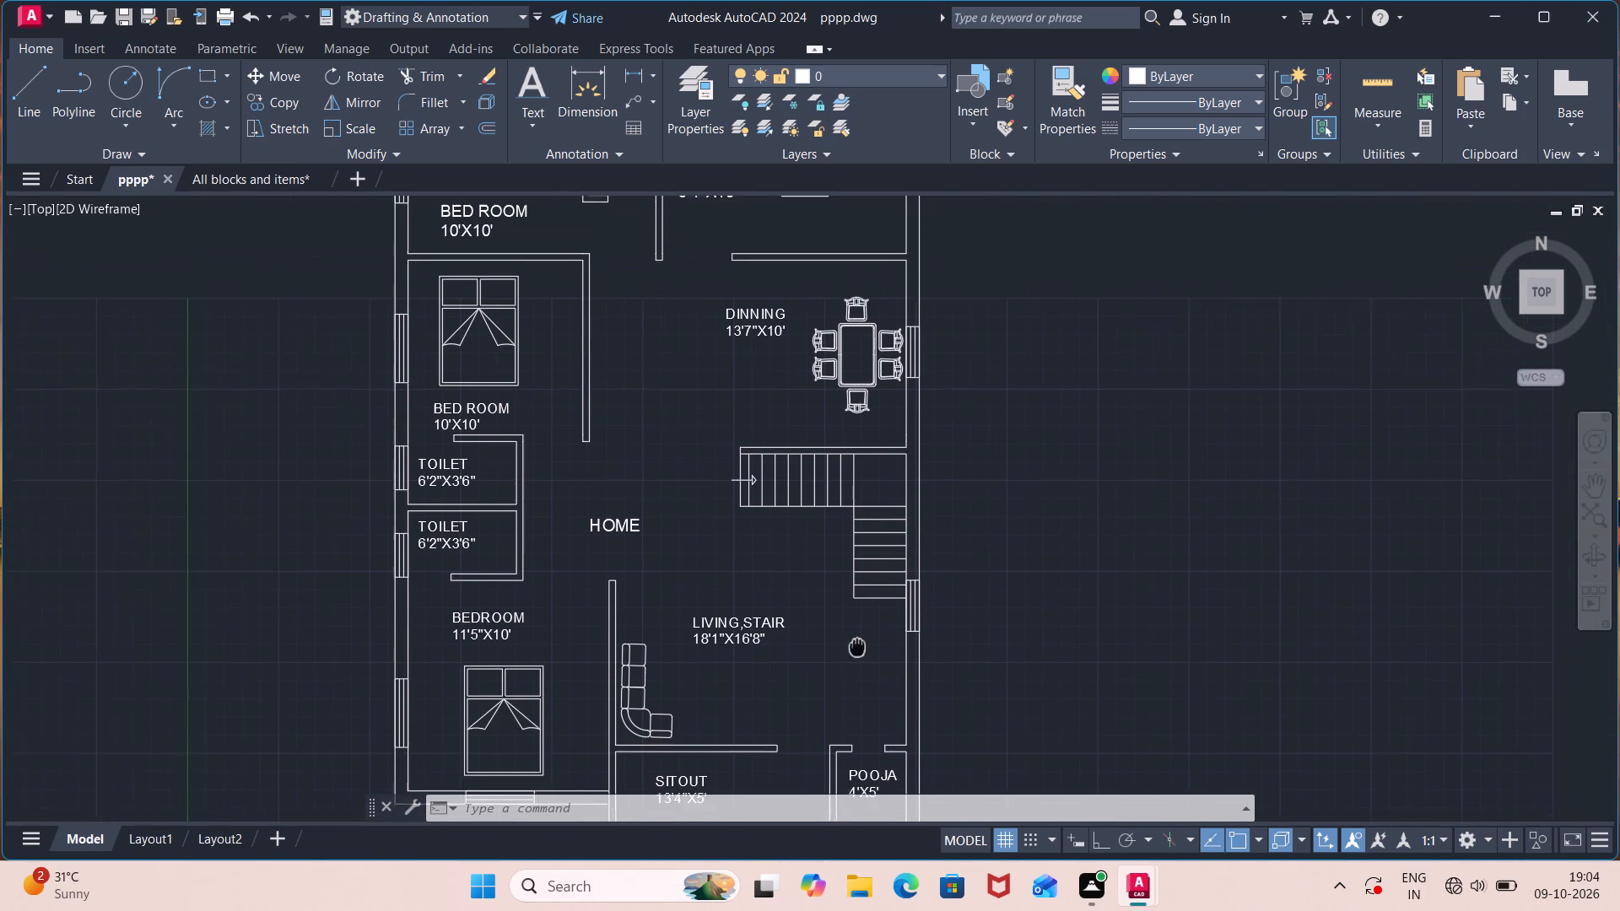
pyautogui.moveTo(857, 645); pyautogui.dragTo(850, 680, button='middle')
pyautogui.moveTo(818, 455); pyautogui.dragTo(878, 620, button='middle')
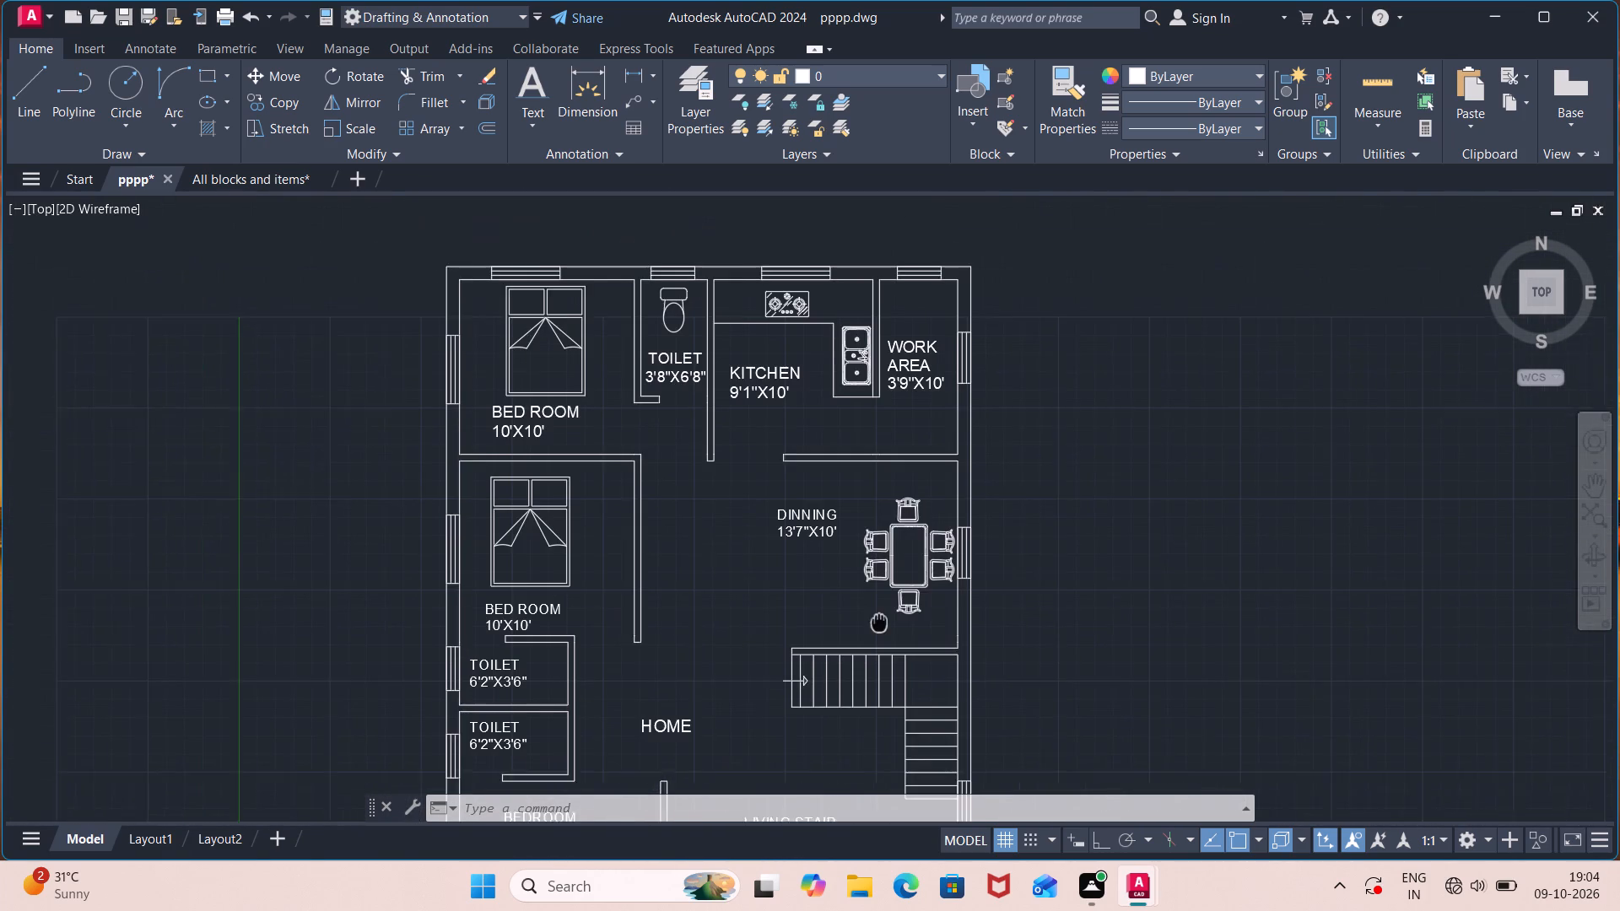
pyautogui.moveTo(878, 620); pyautogui.dragTo(888, 637, button='middle')
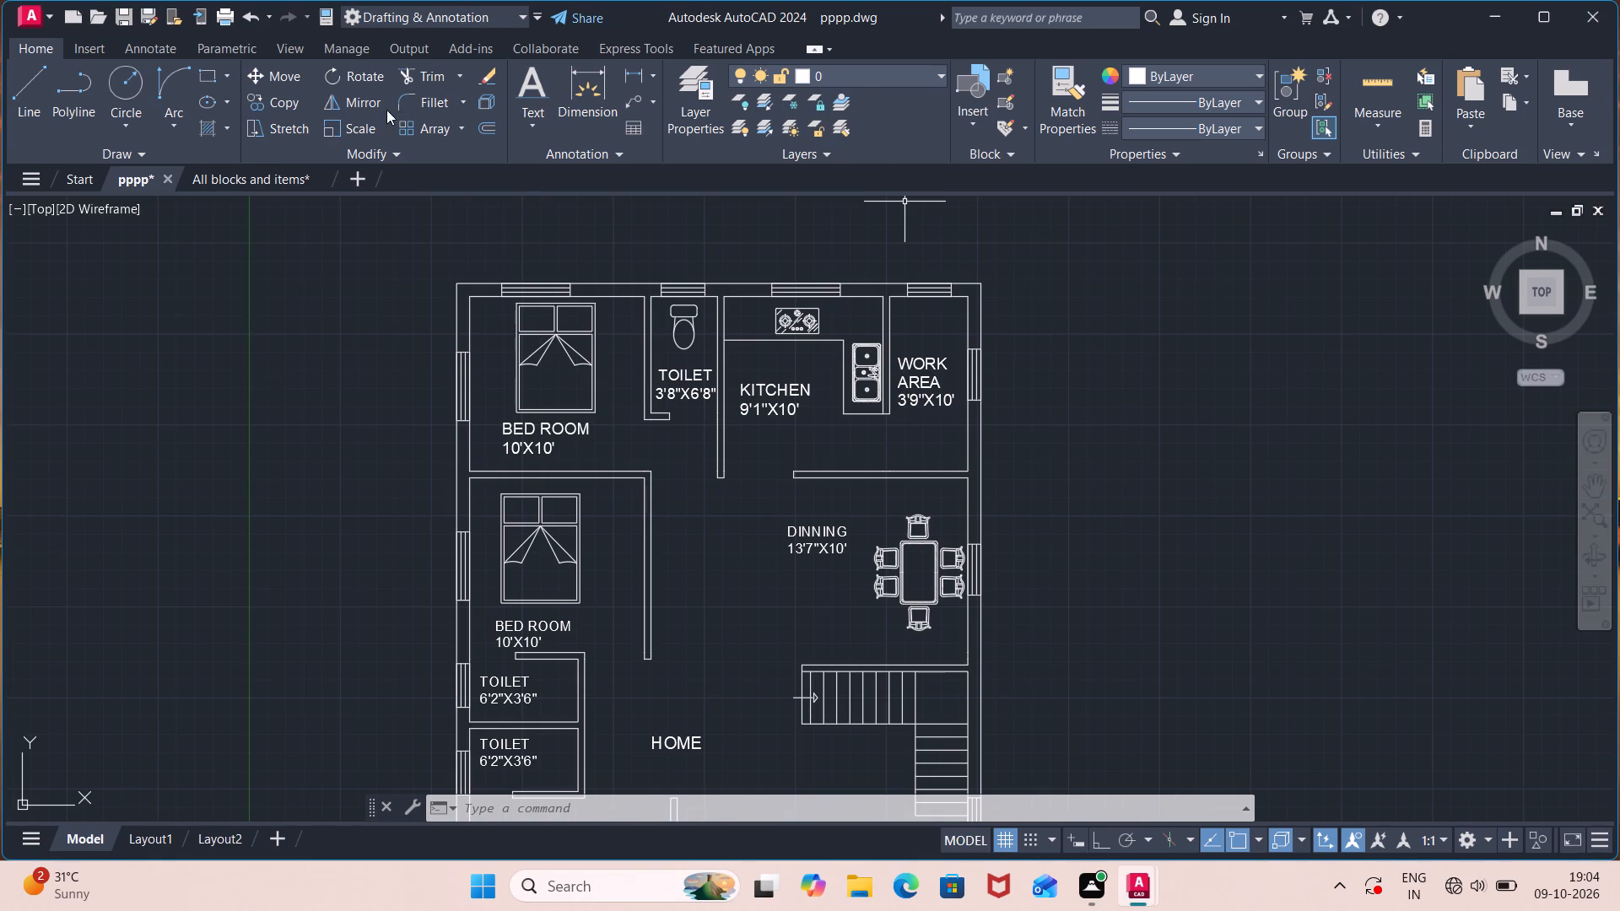
# Hatch the upper exterior wall segments and the connected toilet, kitchen and work area walls with a solid fill in black (0,0,0).
pyautogui.click(205, 128)
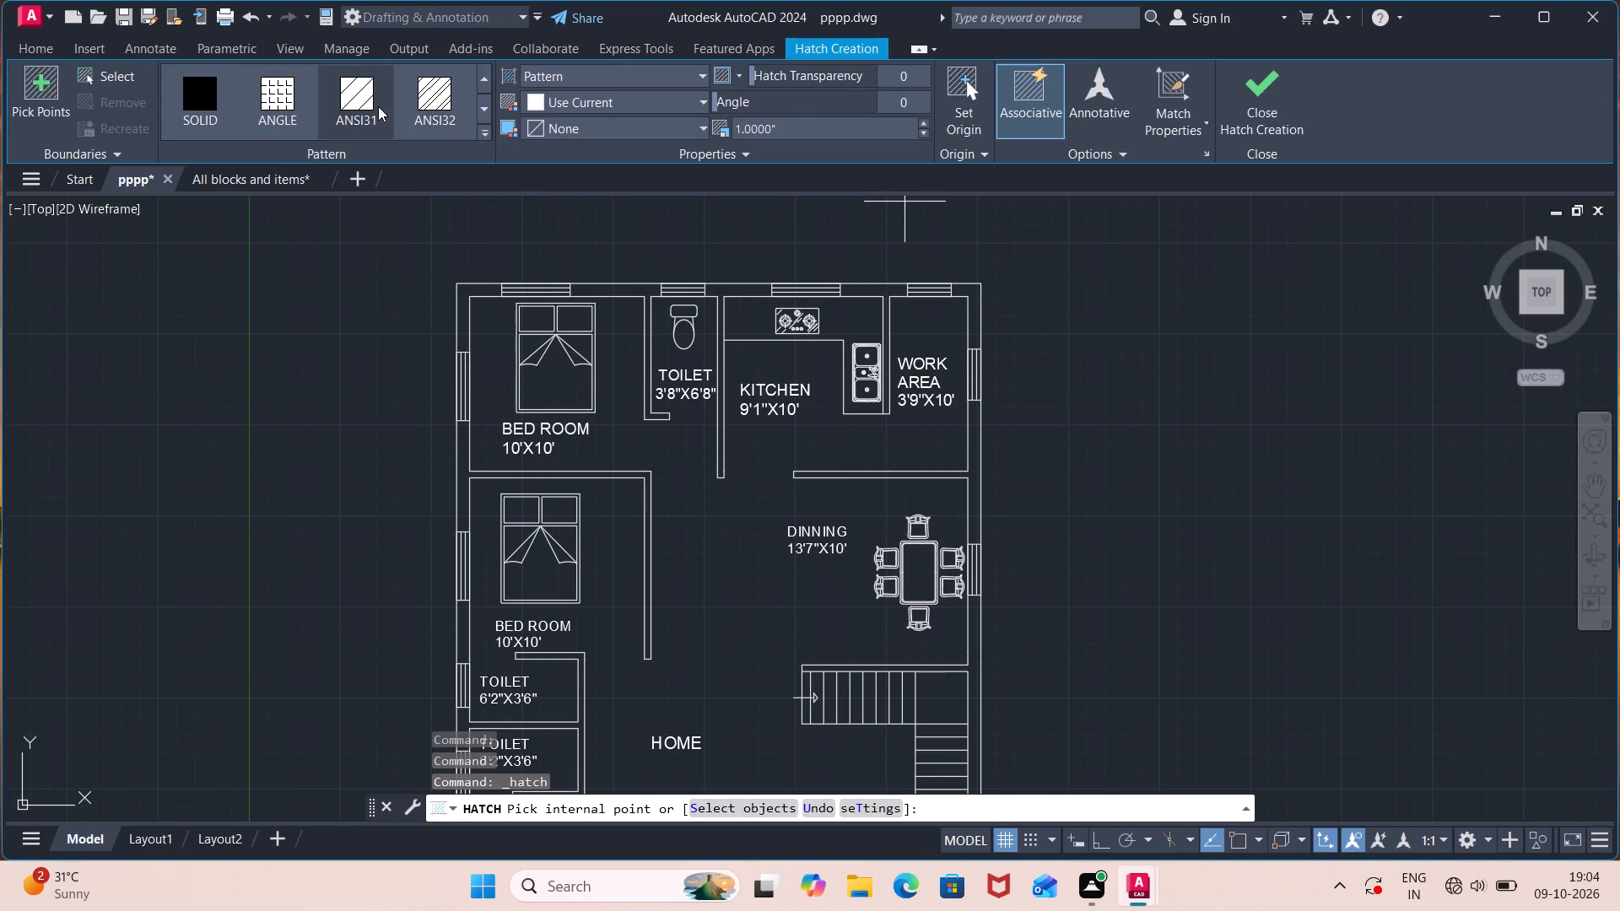
pyautogui.click(208, 100)
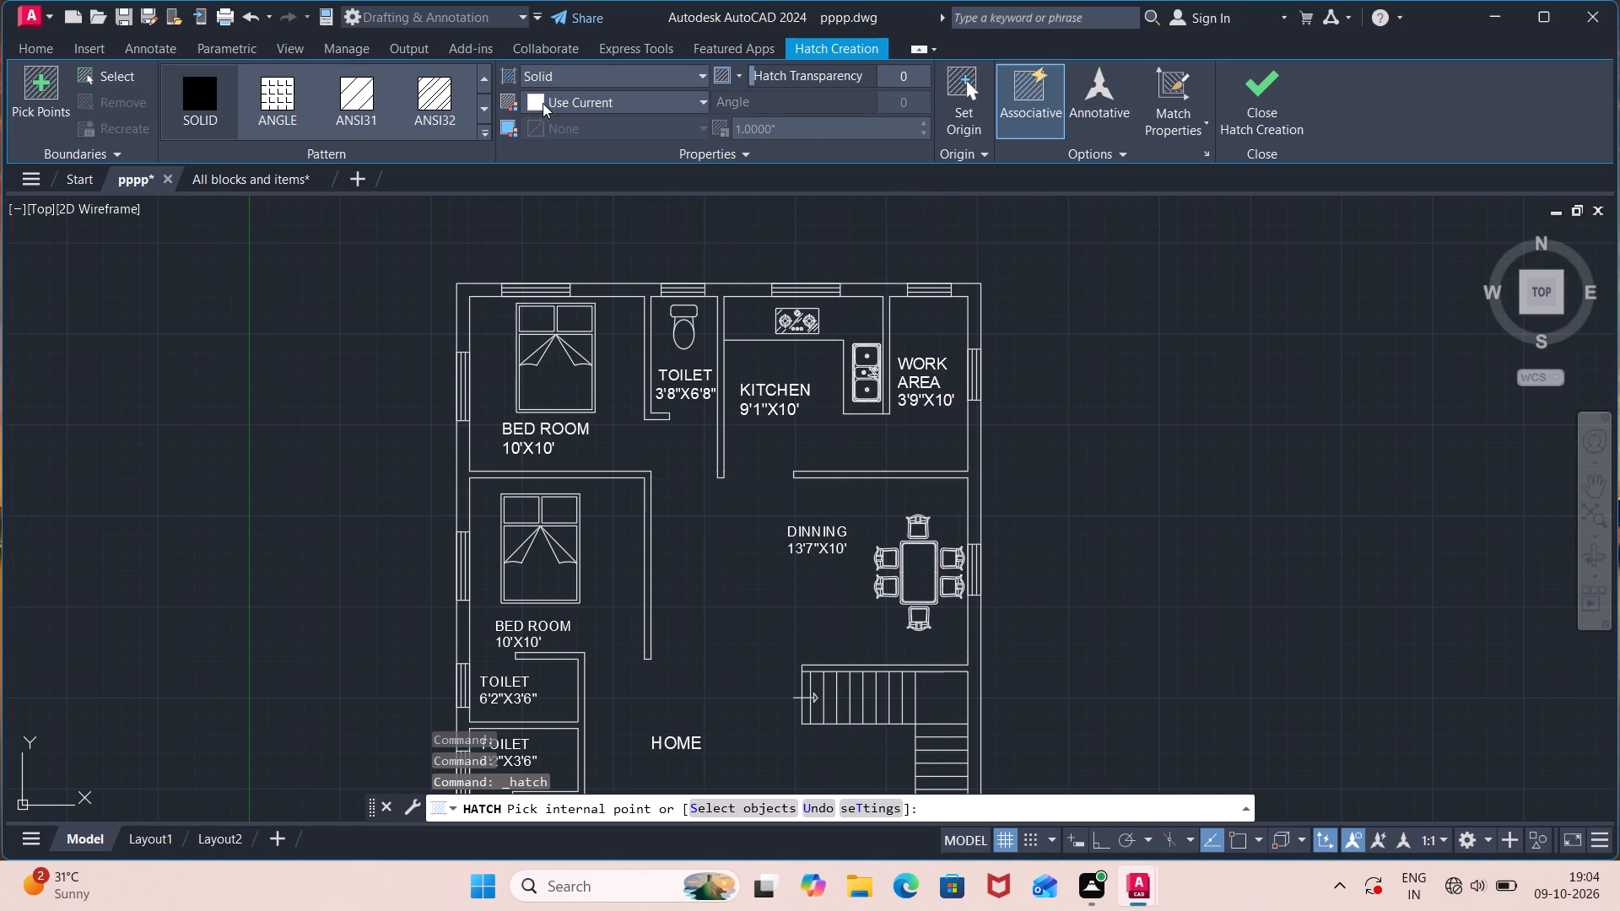
pyautogui.click(531, 101)
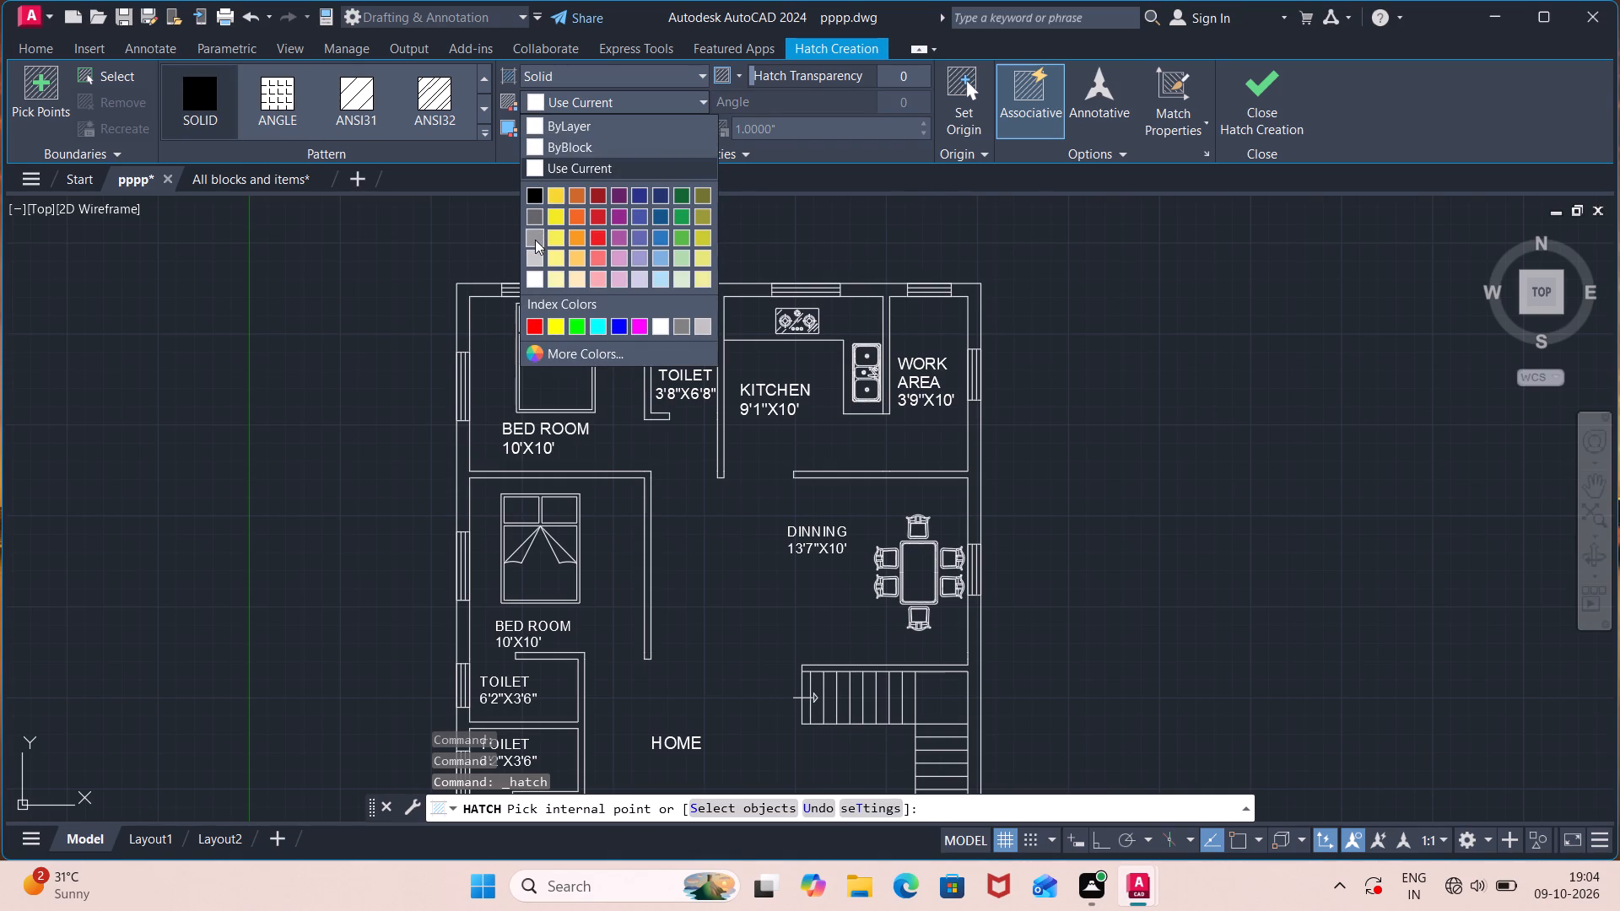
pyautogui.click(534, 197)
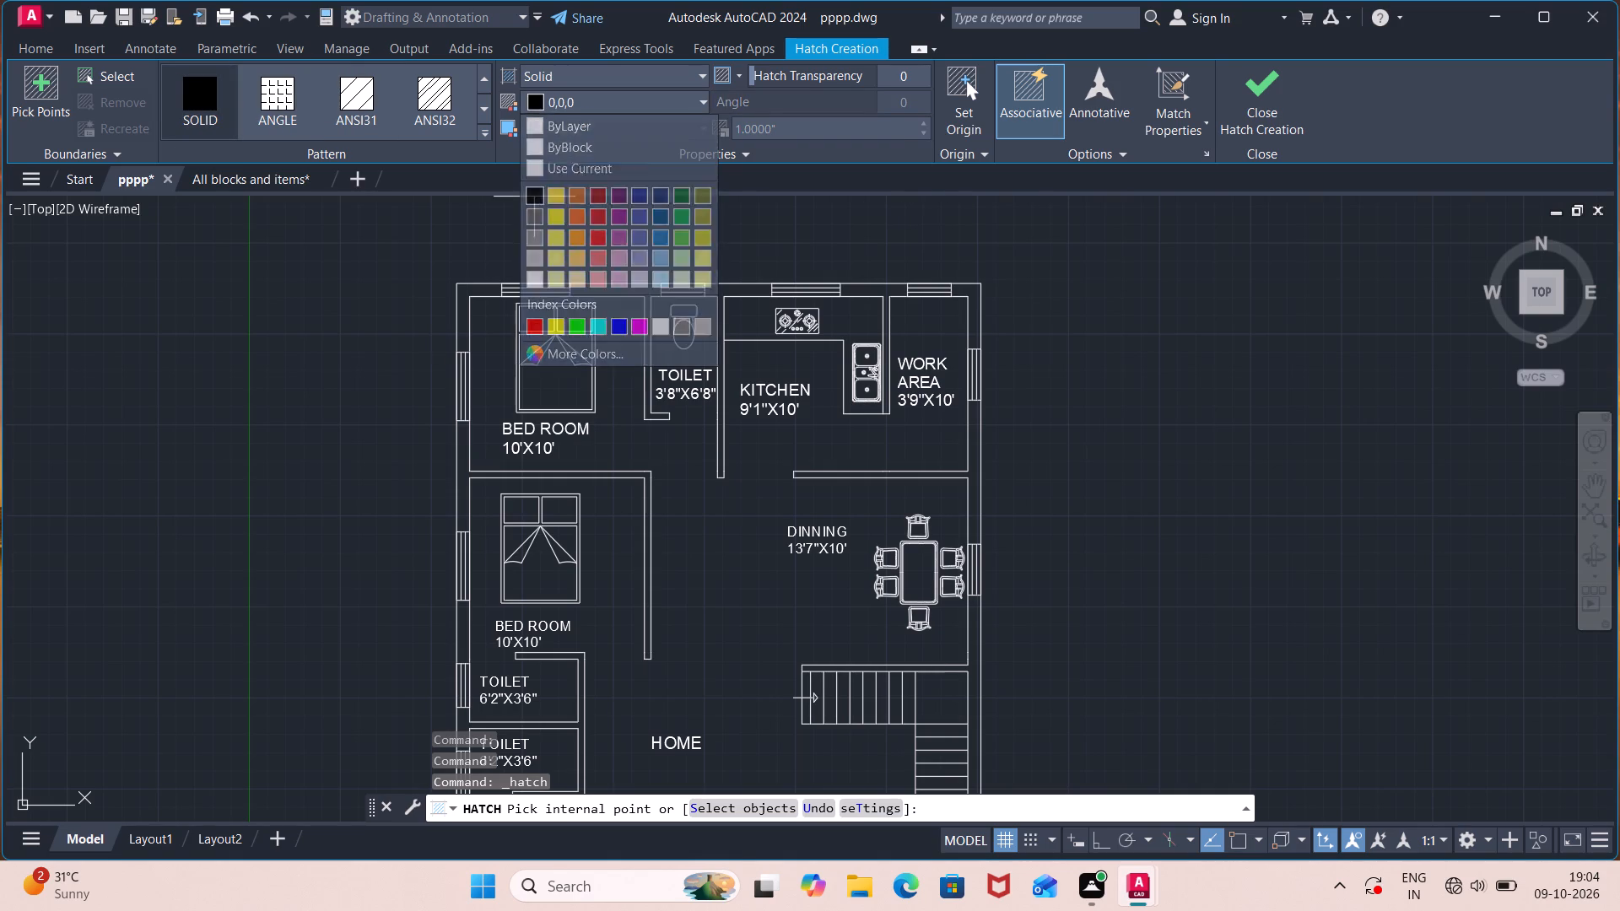
pyautogui.click(473, 288)
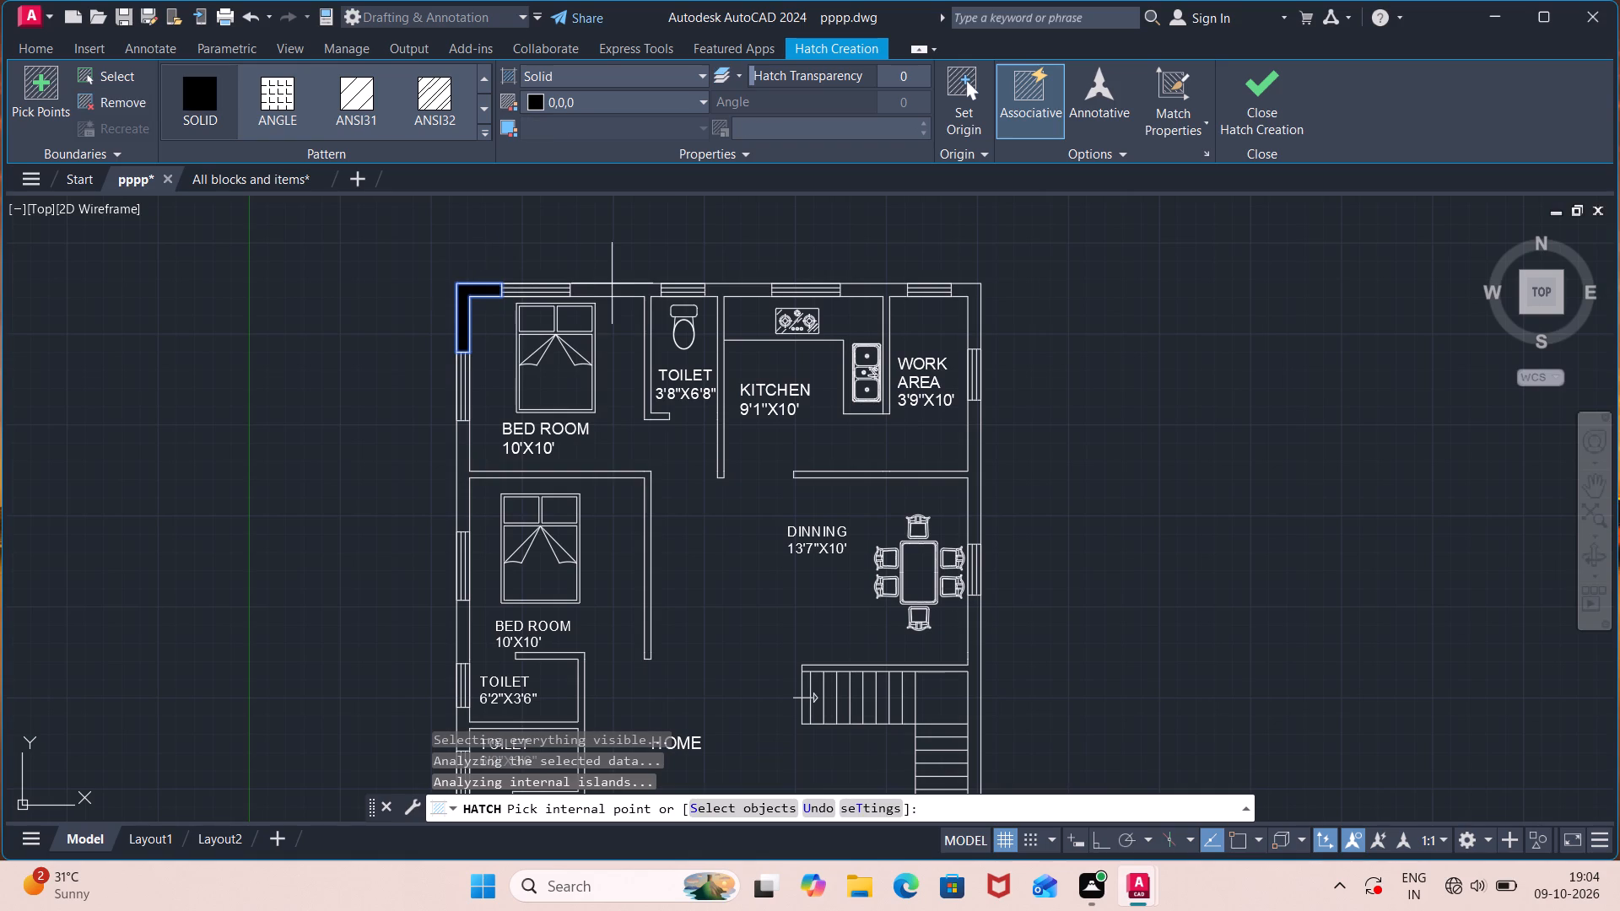
pyautogui.click(618, 283)
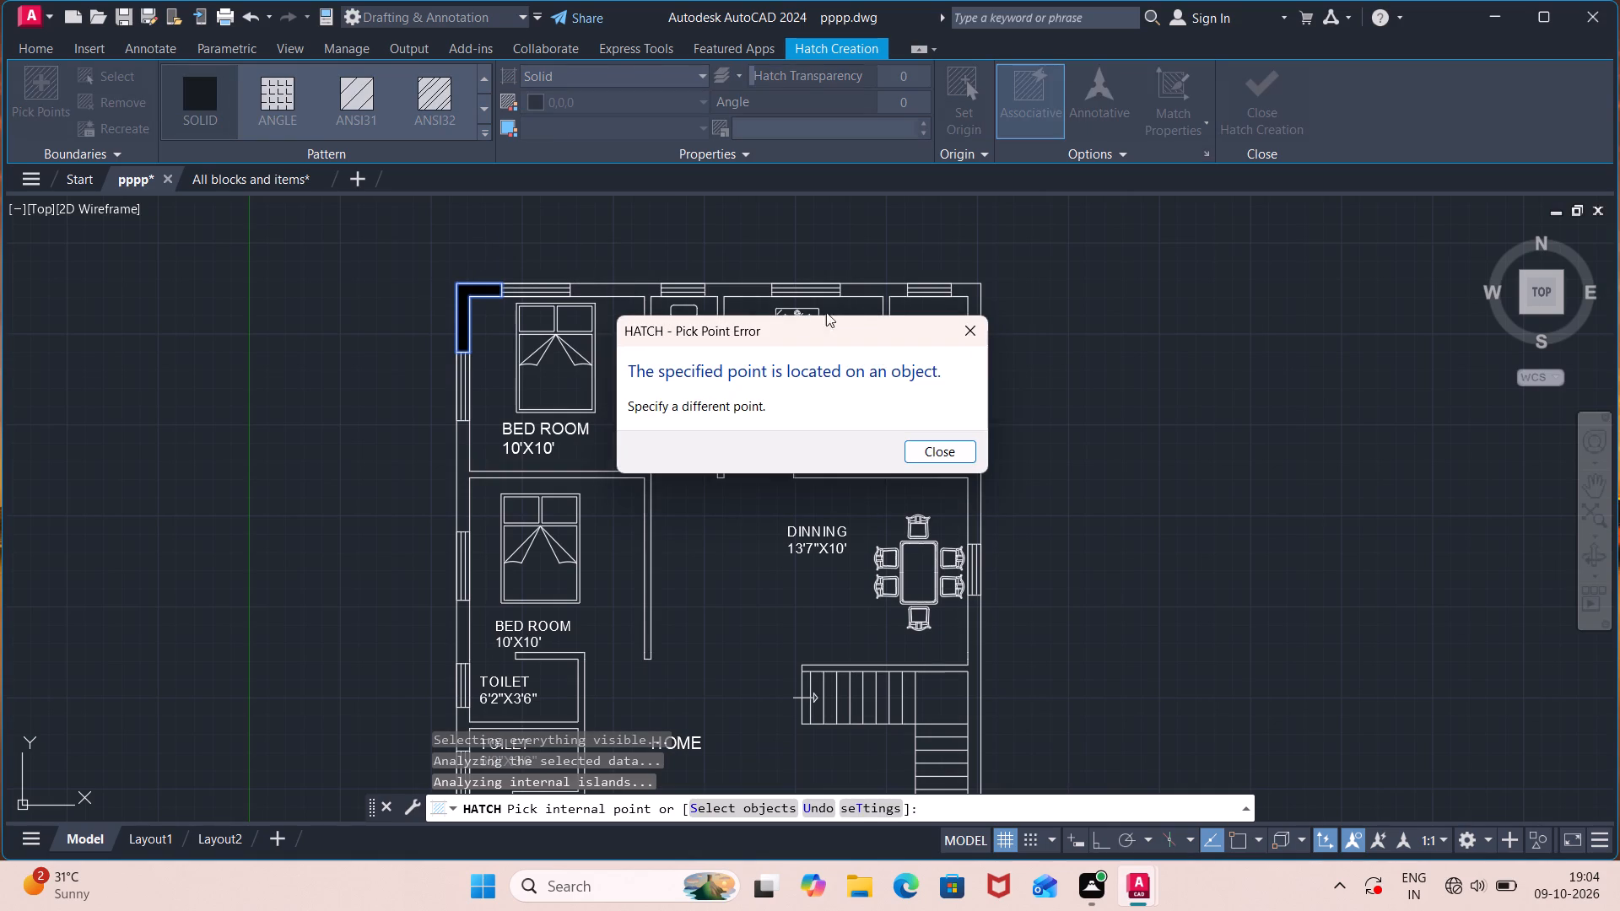
pyautogui.click(975, 325)
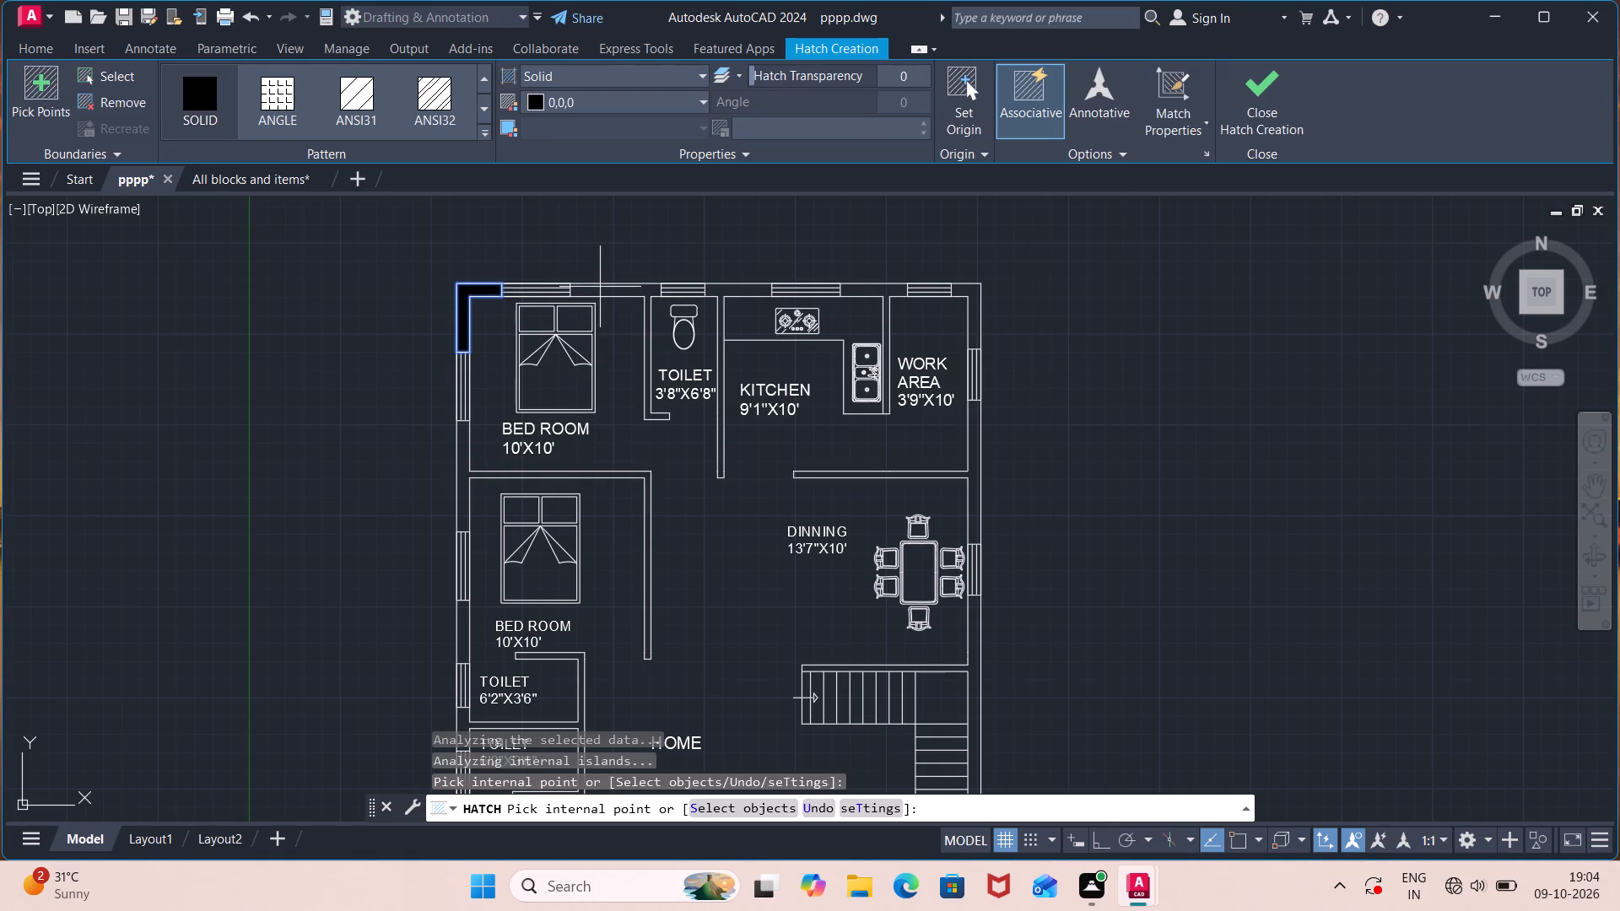
pyautogui.scroll(1, 612, 290)
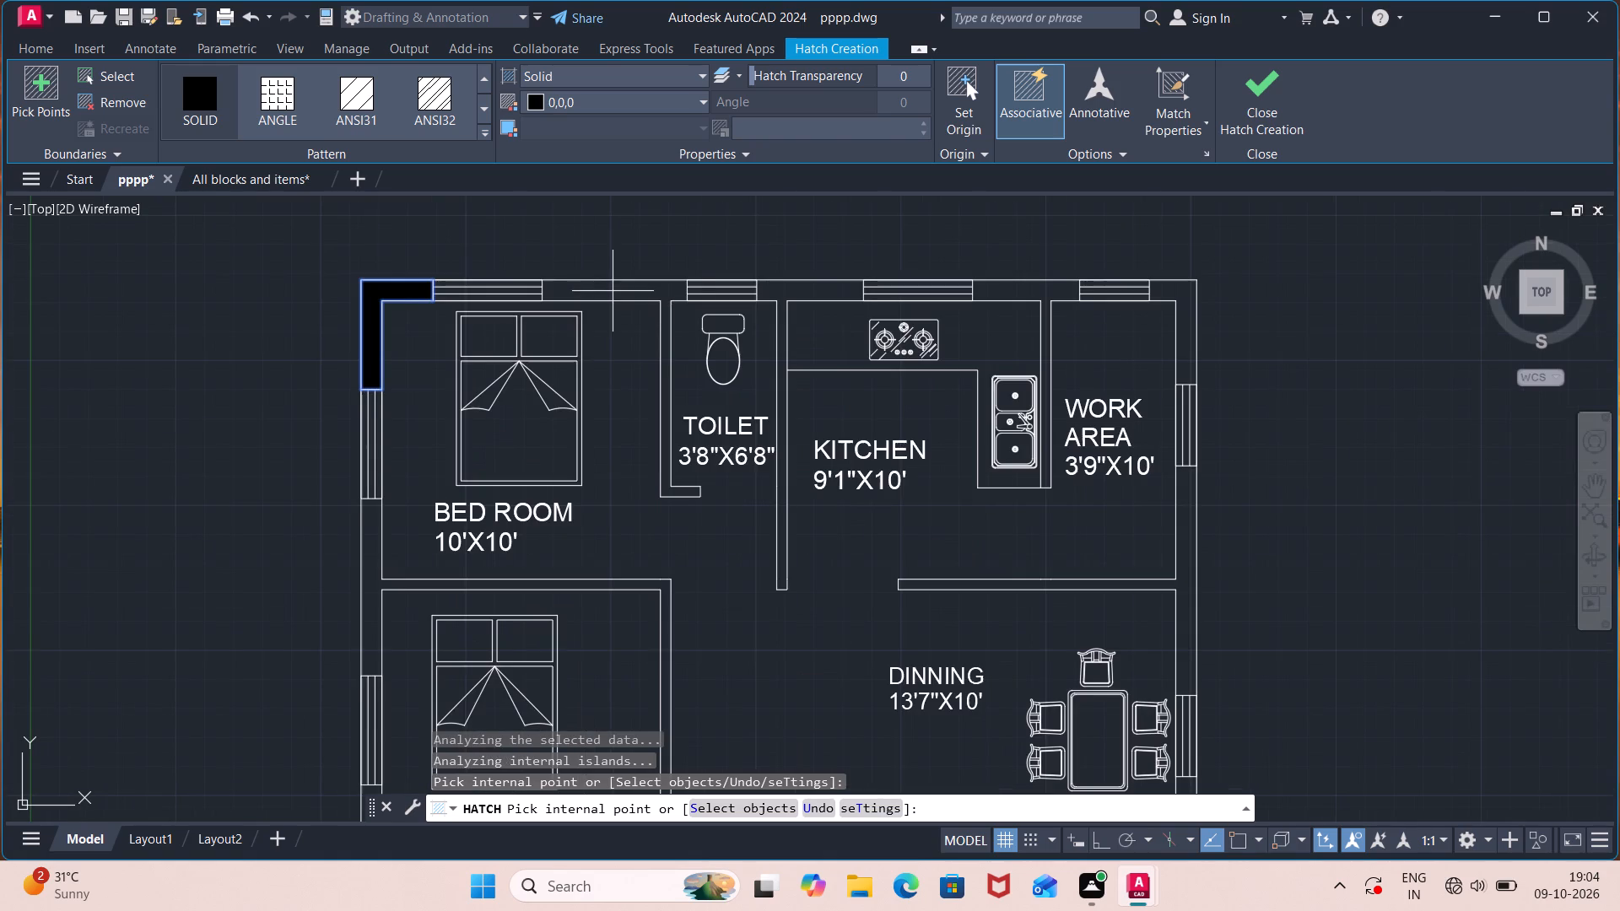
pyautogui.click(613, 291)
pyautogui.click(811, 288)
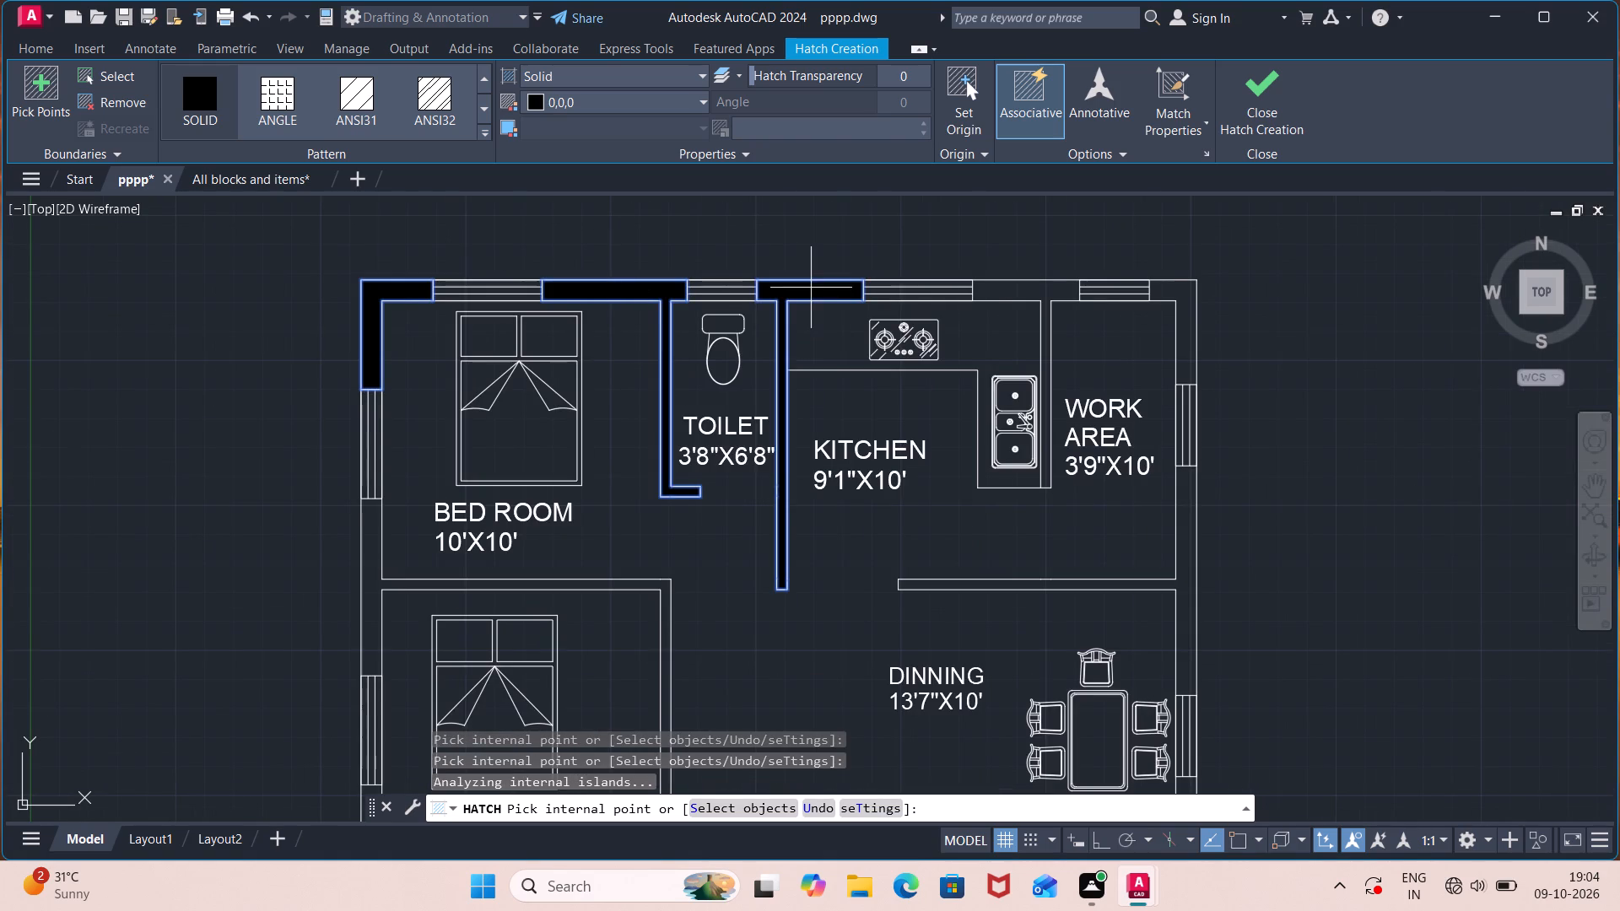
pyautogui.click(1013, 292)
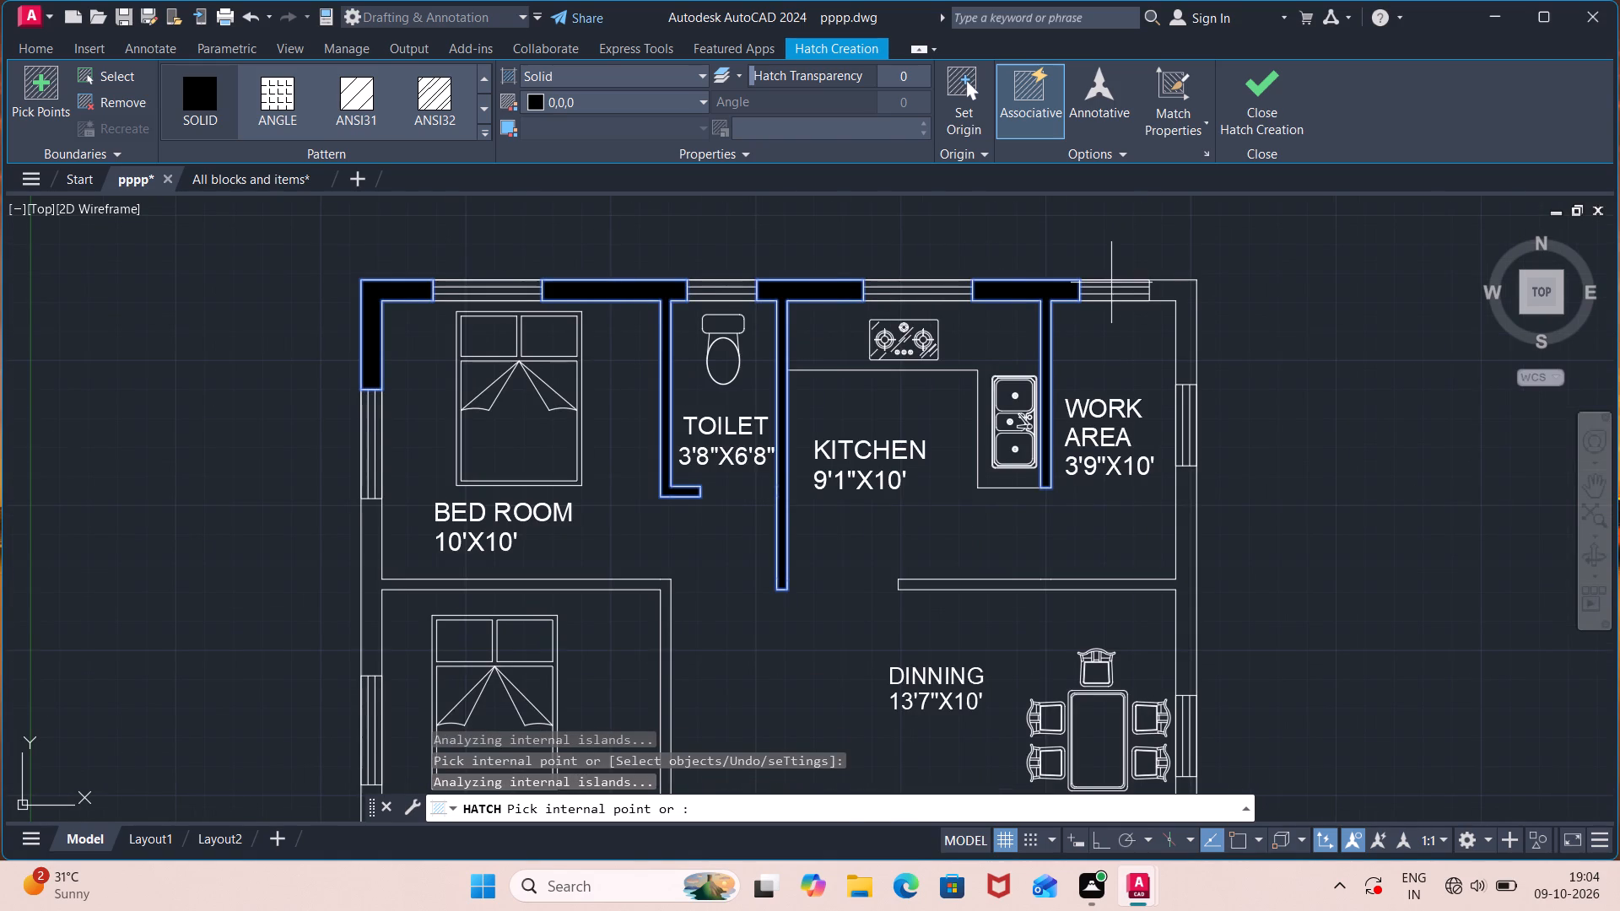
pyautogui.click(1180, 291)
# Add the east exterior wall segments between the windows, from the work area down to the pooja room, to the solid black hatch.
pyautogui.scroll(-3, 1180, 292)
pyautogui.scroll(3, 1183, 390)
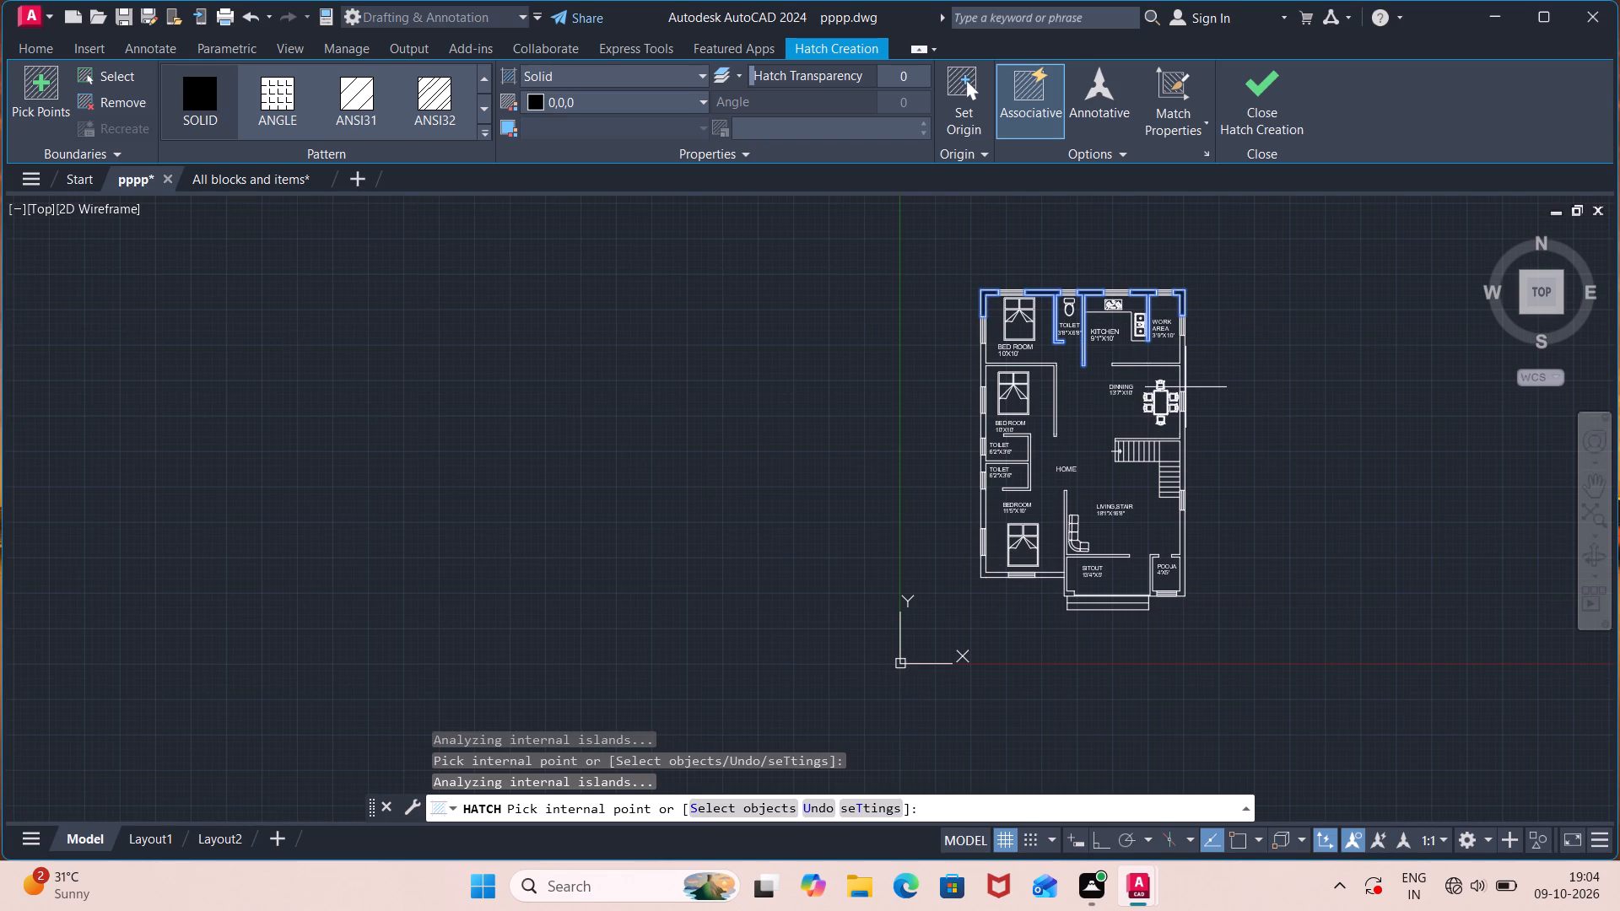
pyautogui.scroll(2, 1183, 391)
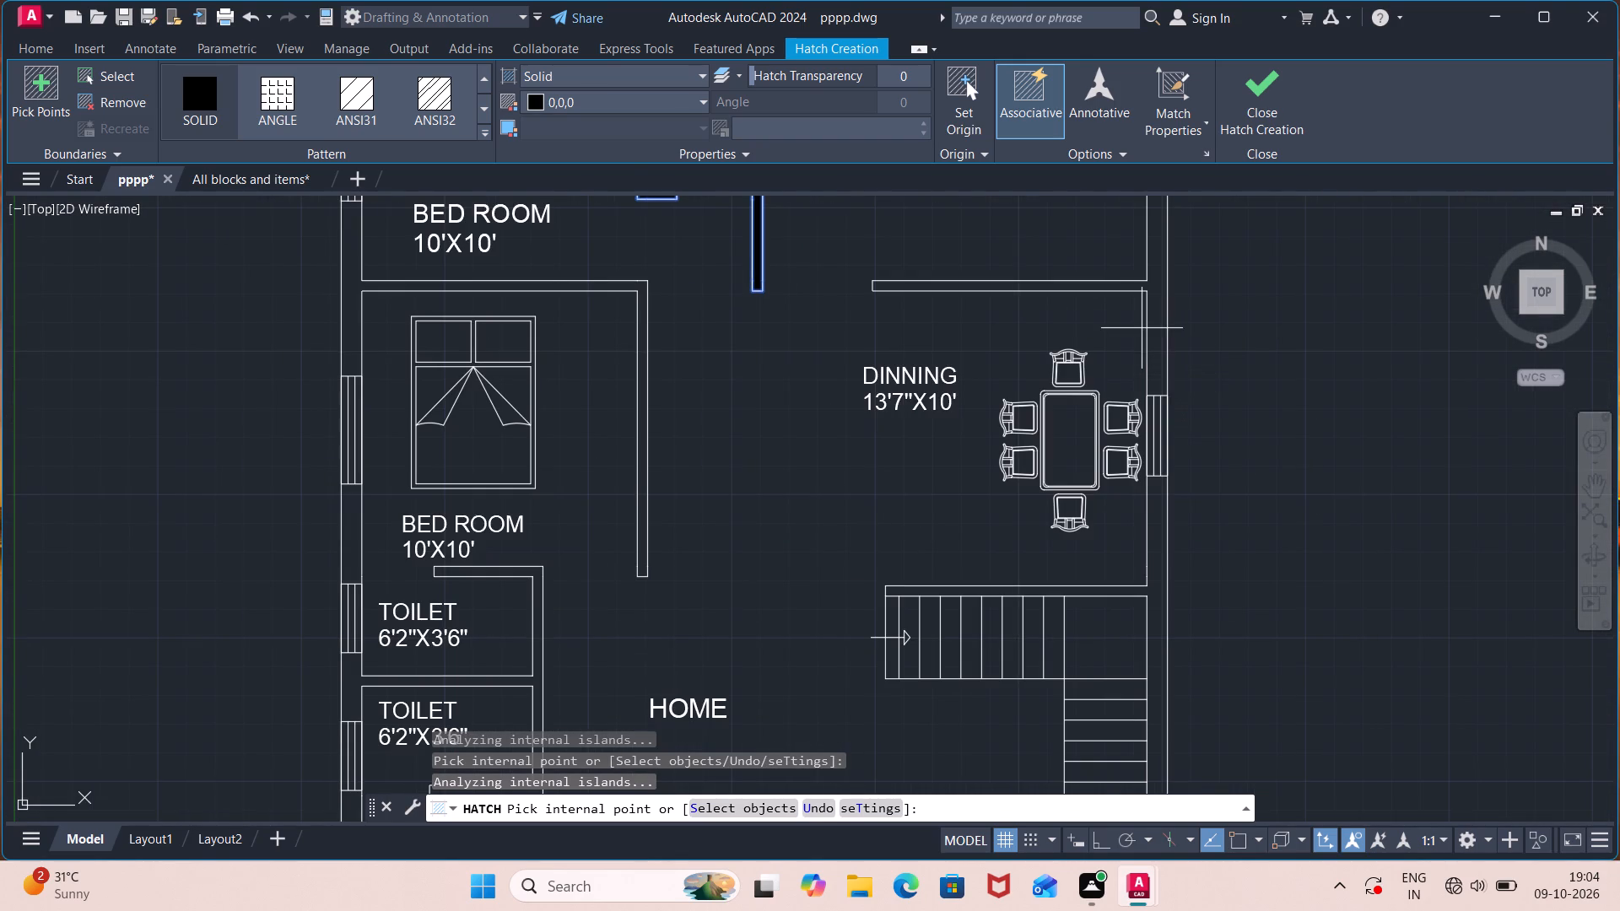
pyautogui.click(1153, 318)
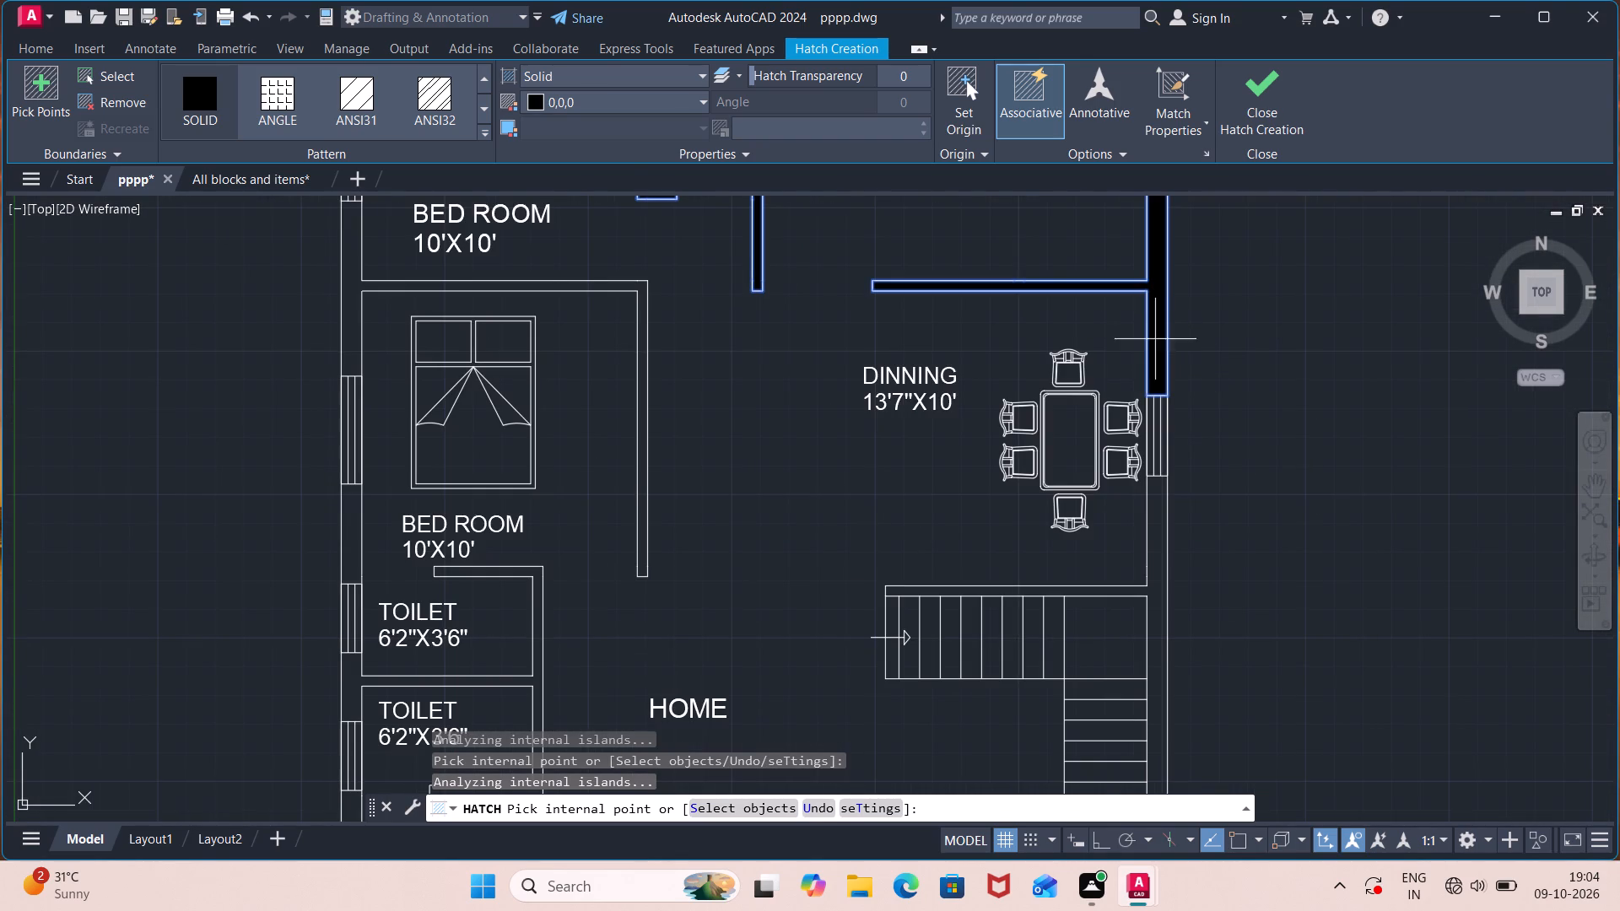
pyautogui.click(1157, 528)
pyautogui.scroll(-1, 1220, 536)
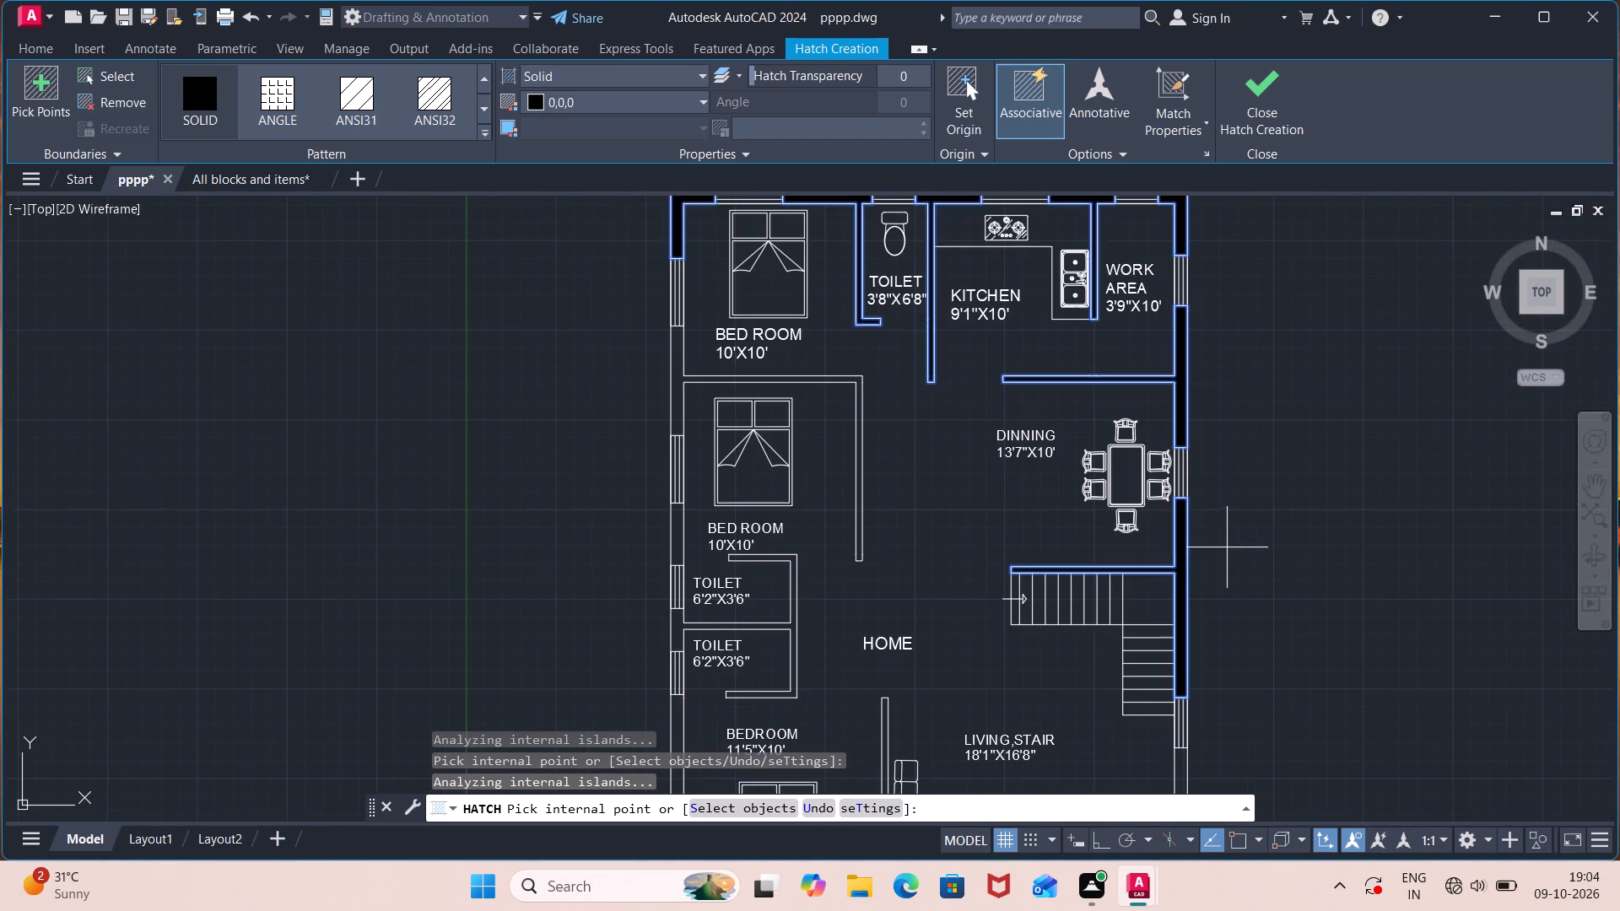
pyautogui.moveTo(1227, 549); pyautogui.dragTo(1176, 344, button='middle')
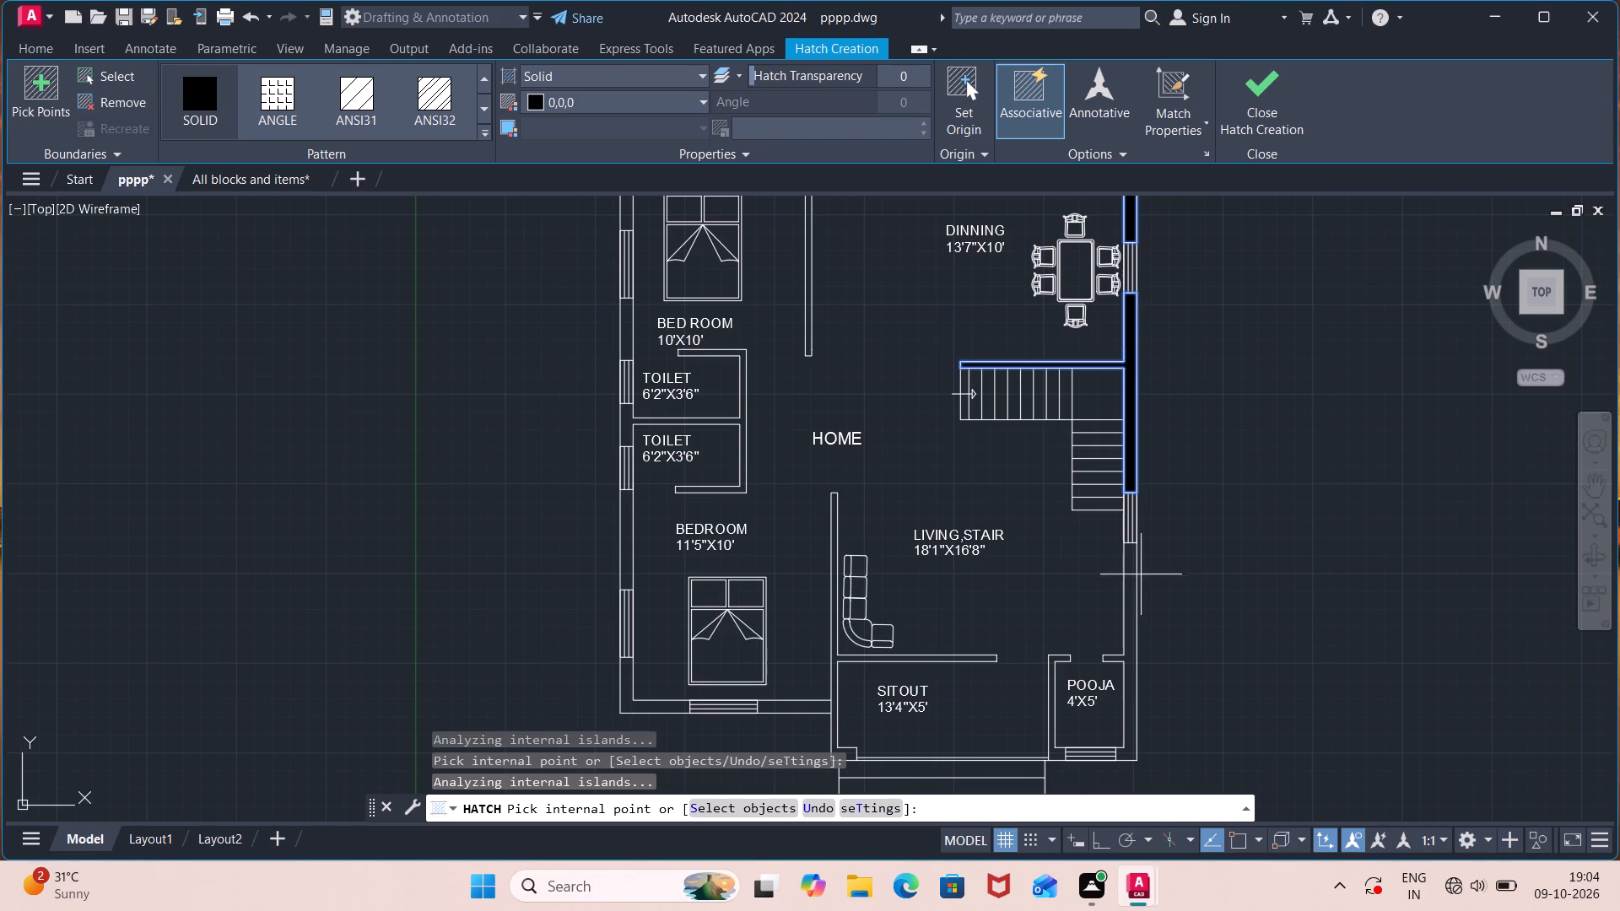
pyautogui.click(1132, 589)
# Add the pooja west wall, the connected living and sitout walls, and the front bedroom's south and southwest corner walls to the solid hatch.
pyautogui.moveTo(1173, 628); pyautogui.dragTo(1222, 427, button='middle')
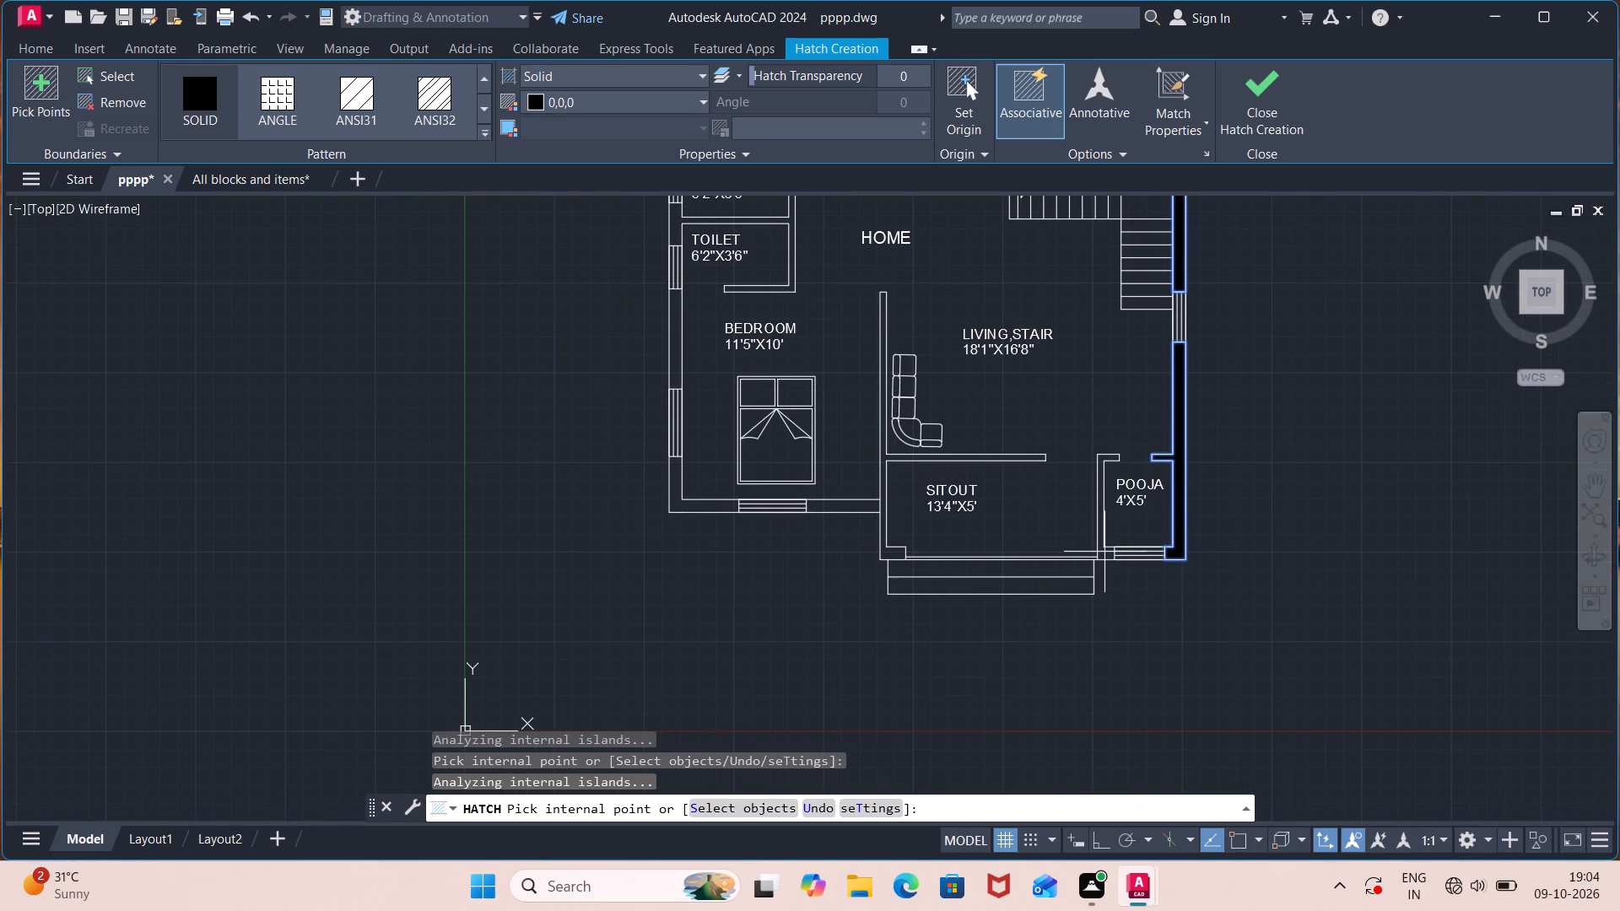
pyautogui.click(1104, 552)
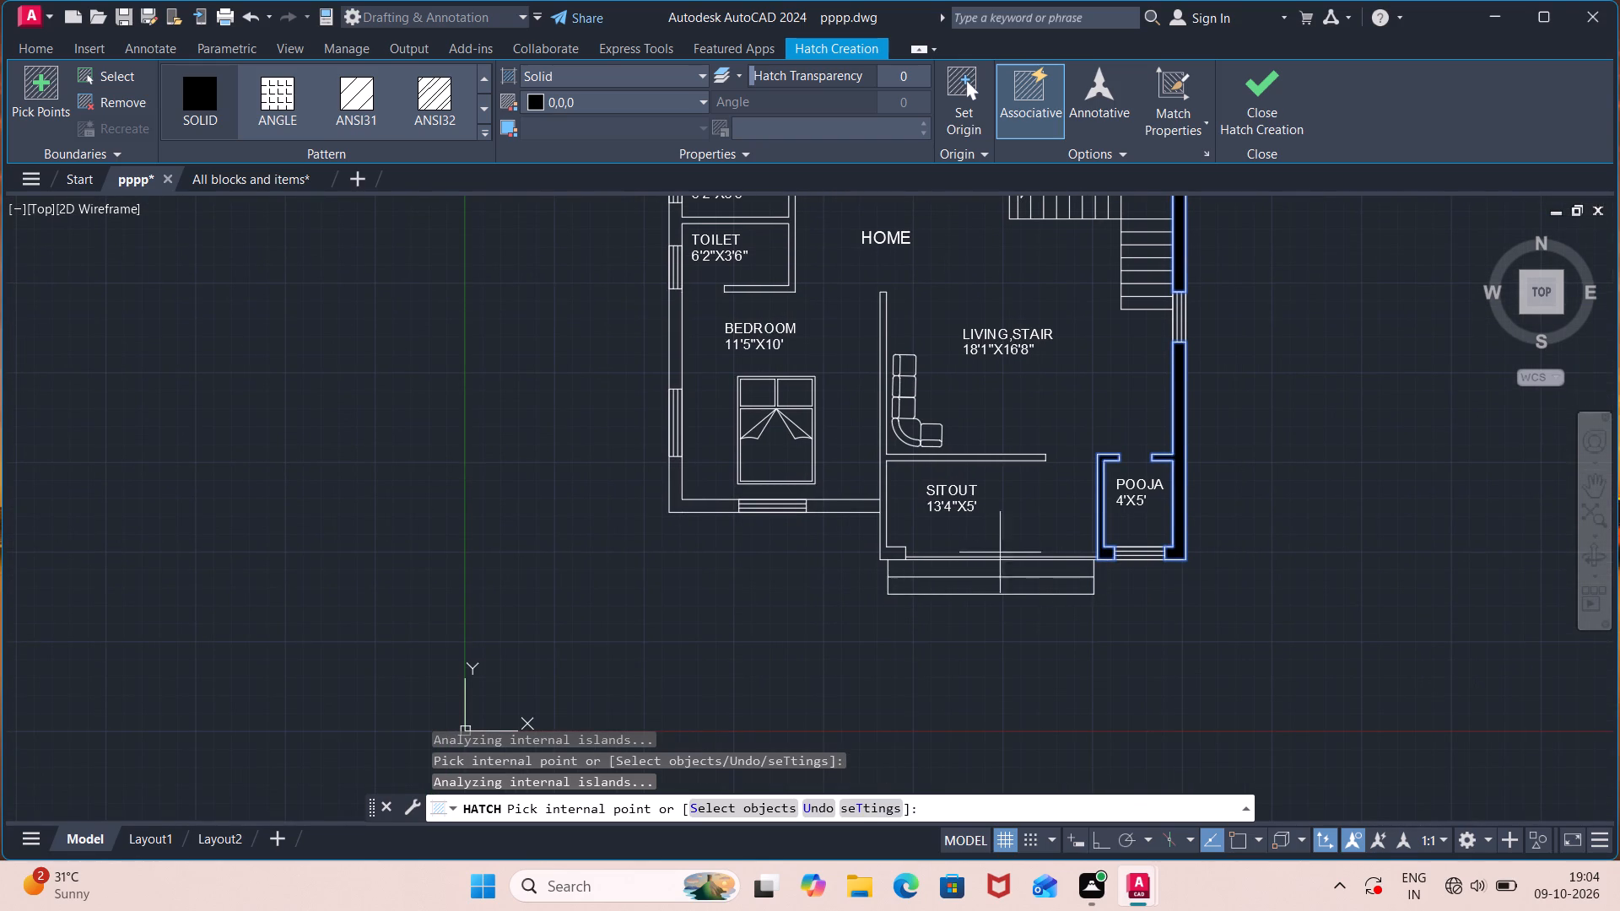
pyautogui.click(893, 555)
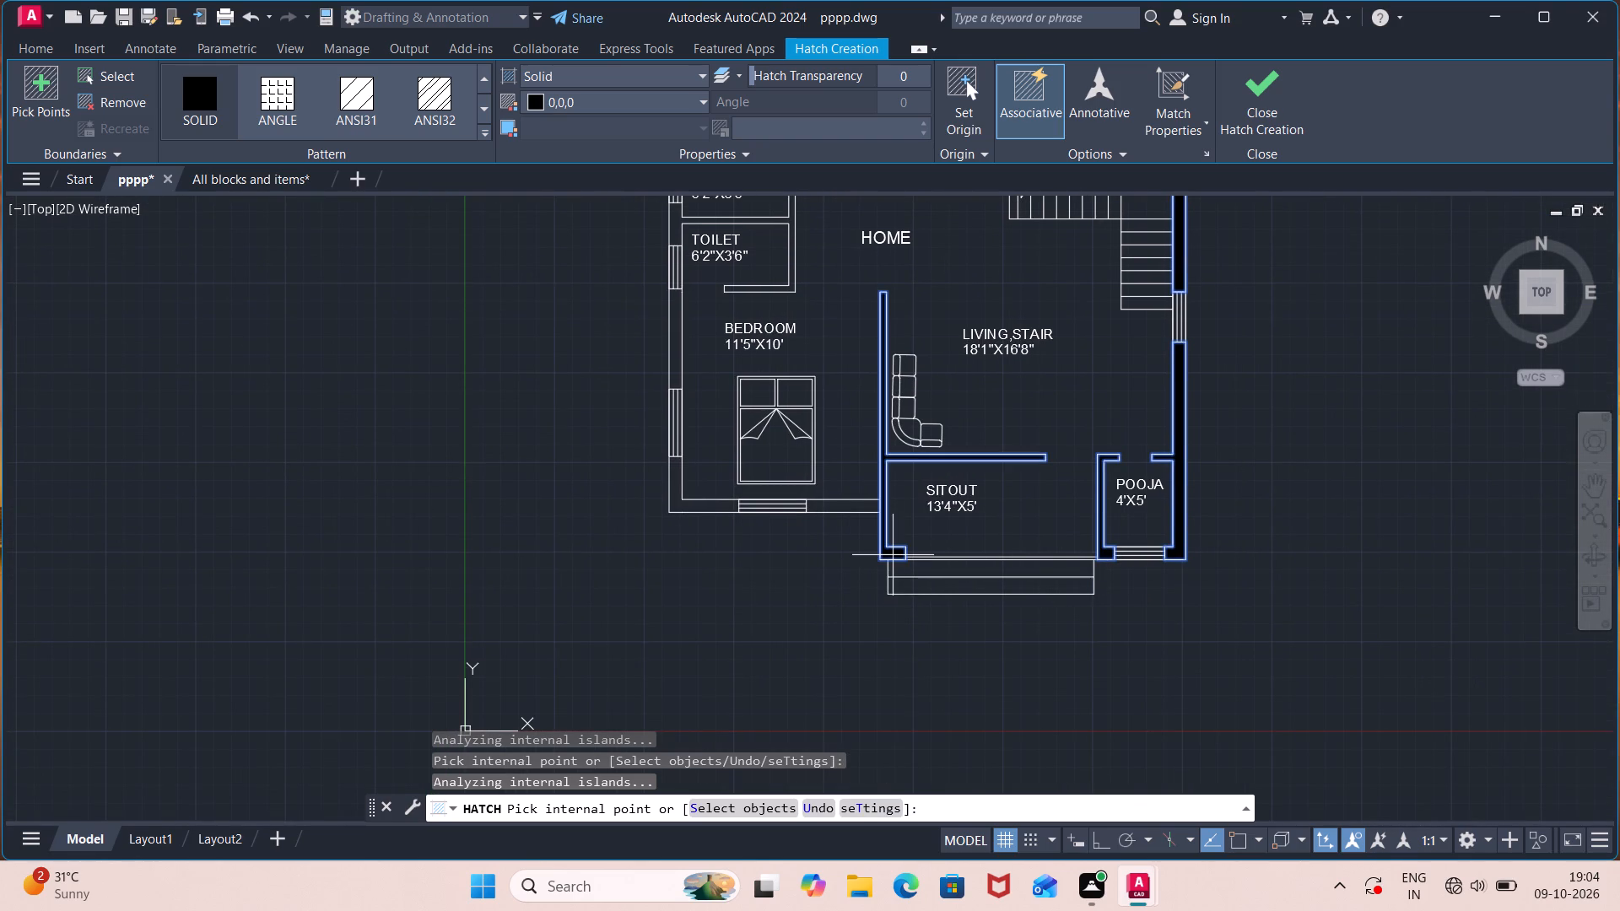
pyautogui.click(851, 505)
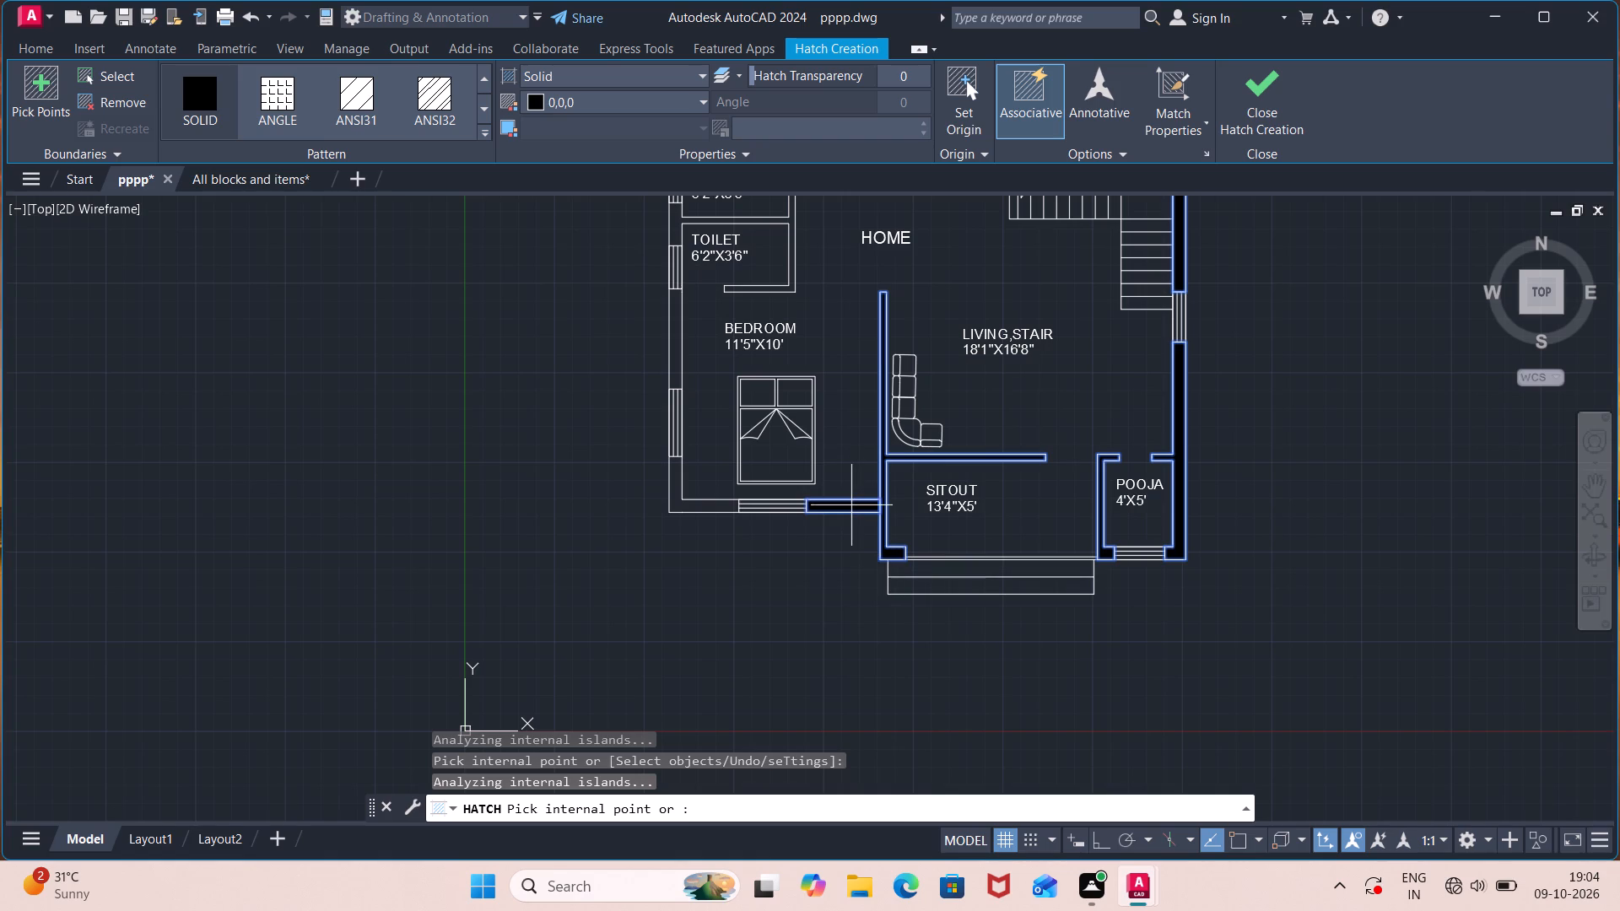
pyautogui.click(720, 506)
# Add the west exterior wall segments, attached toilet walls and the partitions around the bedrooms to the solid hatch, and finish it.
pyautogui.moveTo(709, 445); pyautogui.dragTo(737, 637, button='middle')
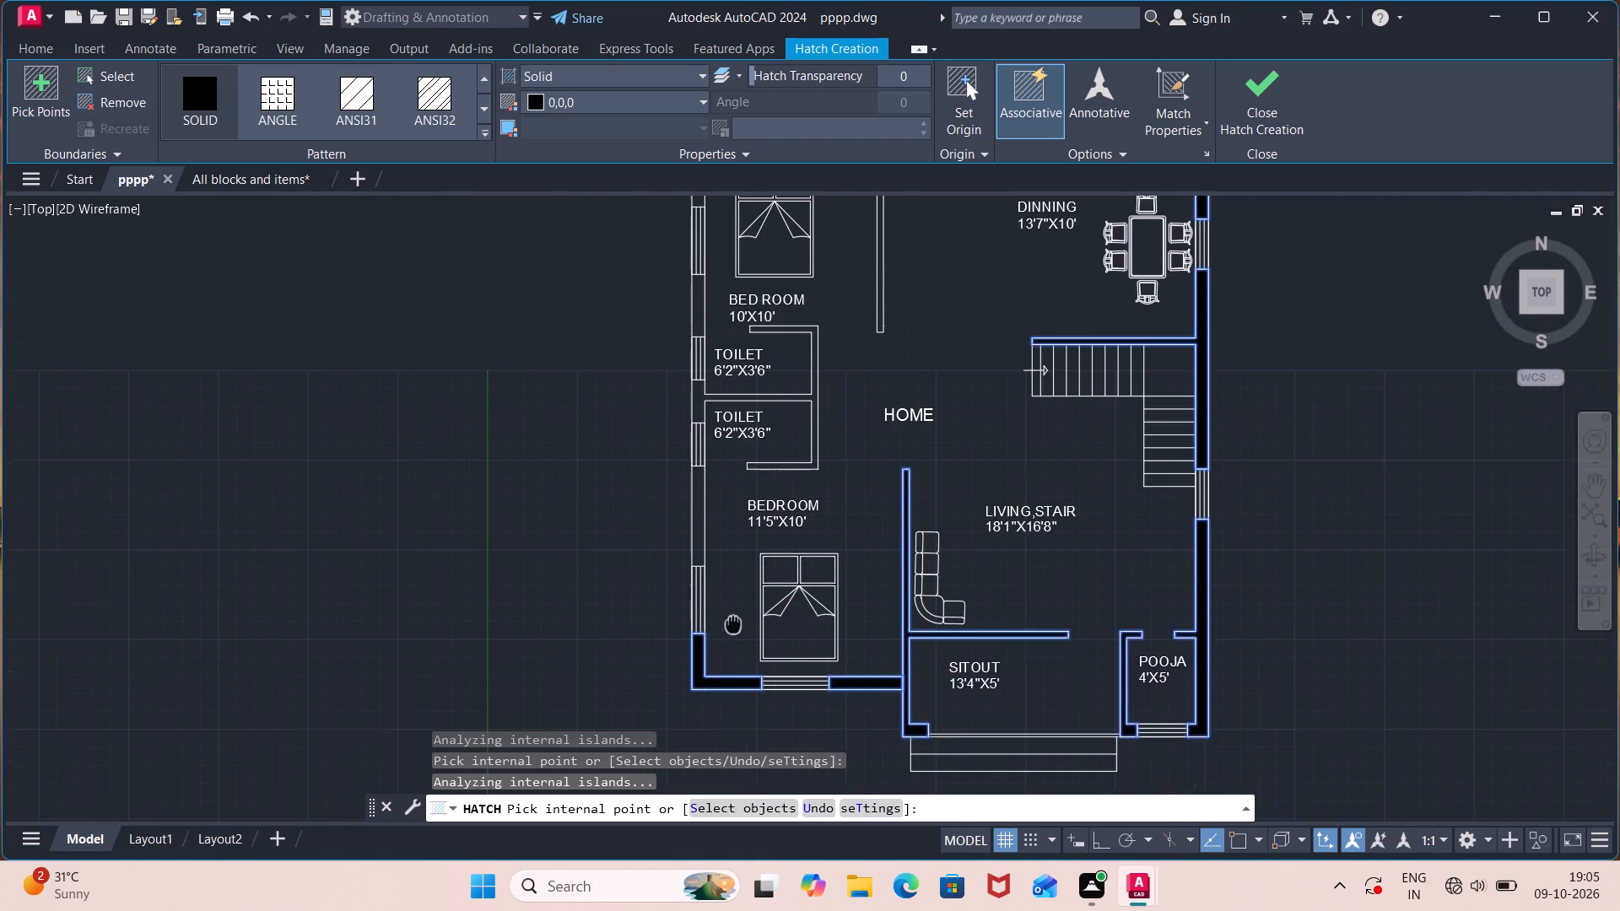
pyautogui.moveTo(737, 637); pyautogui.dragTo(741, 656, button='middle')
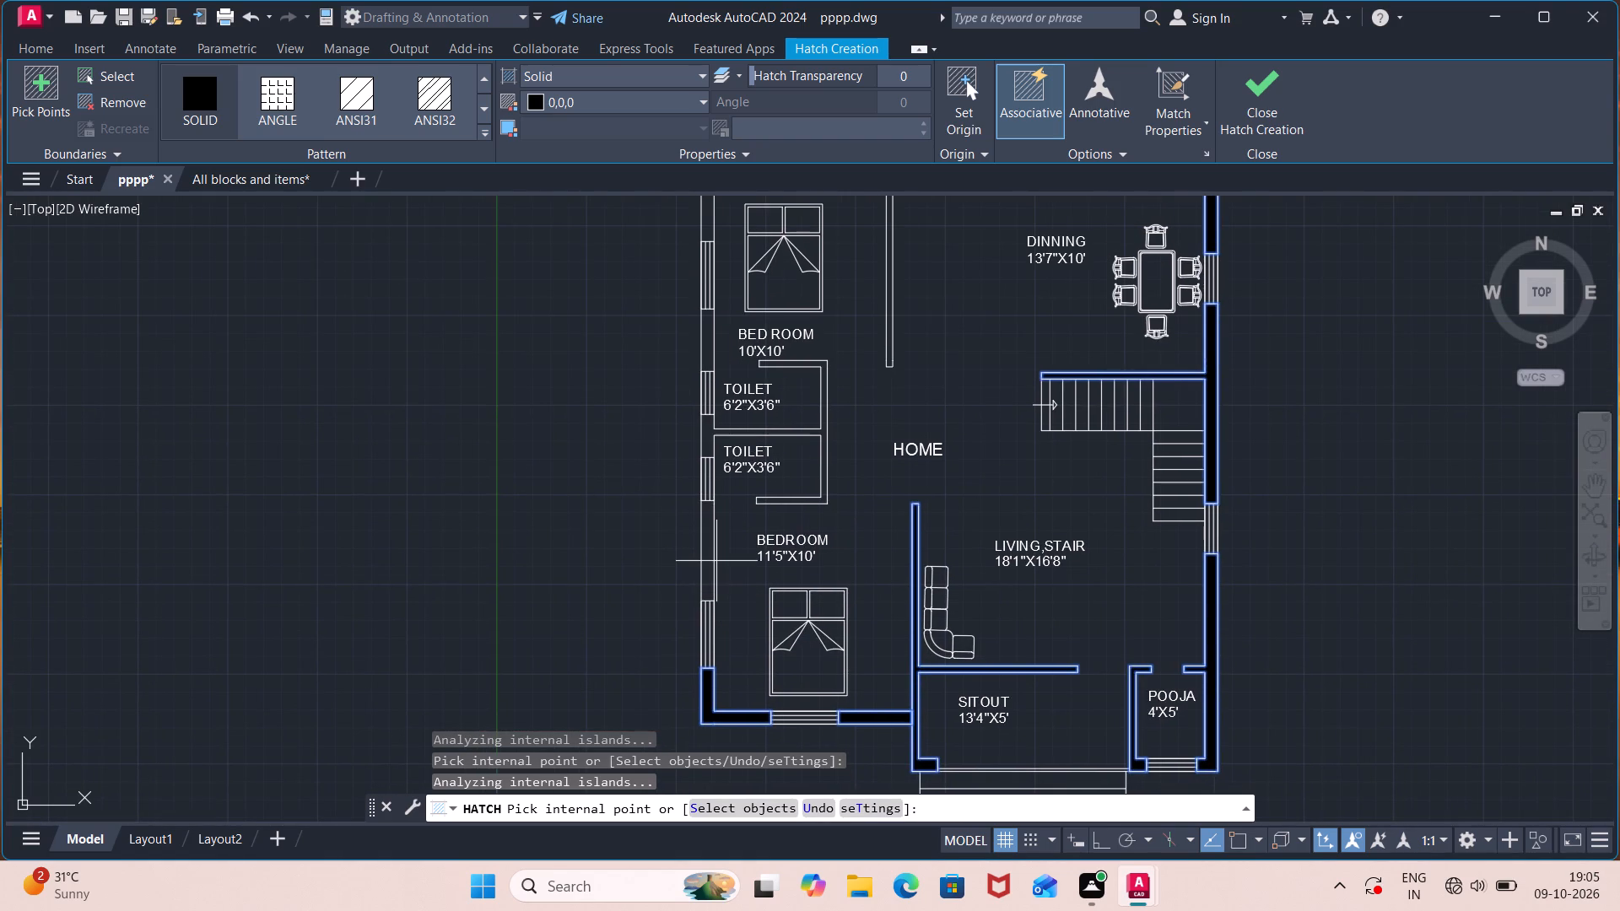
pyautogui.click(710, 551)
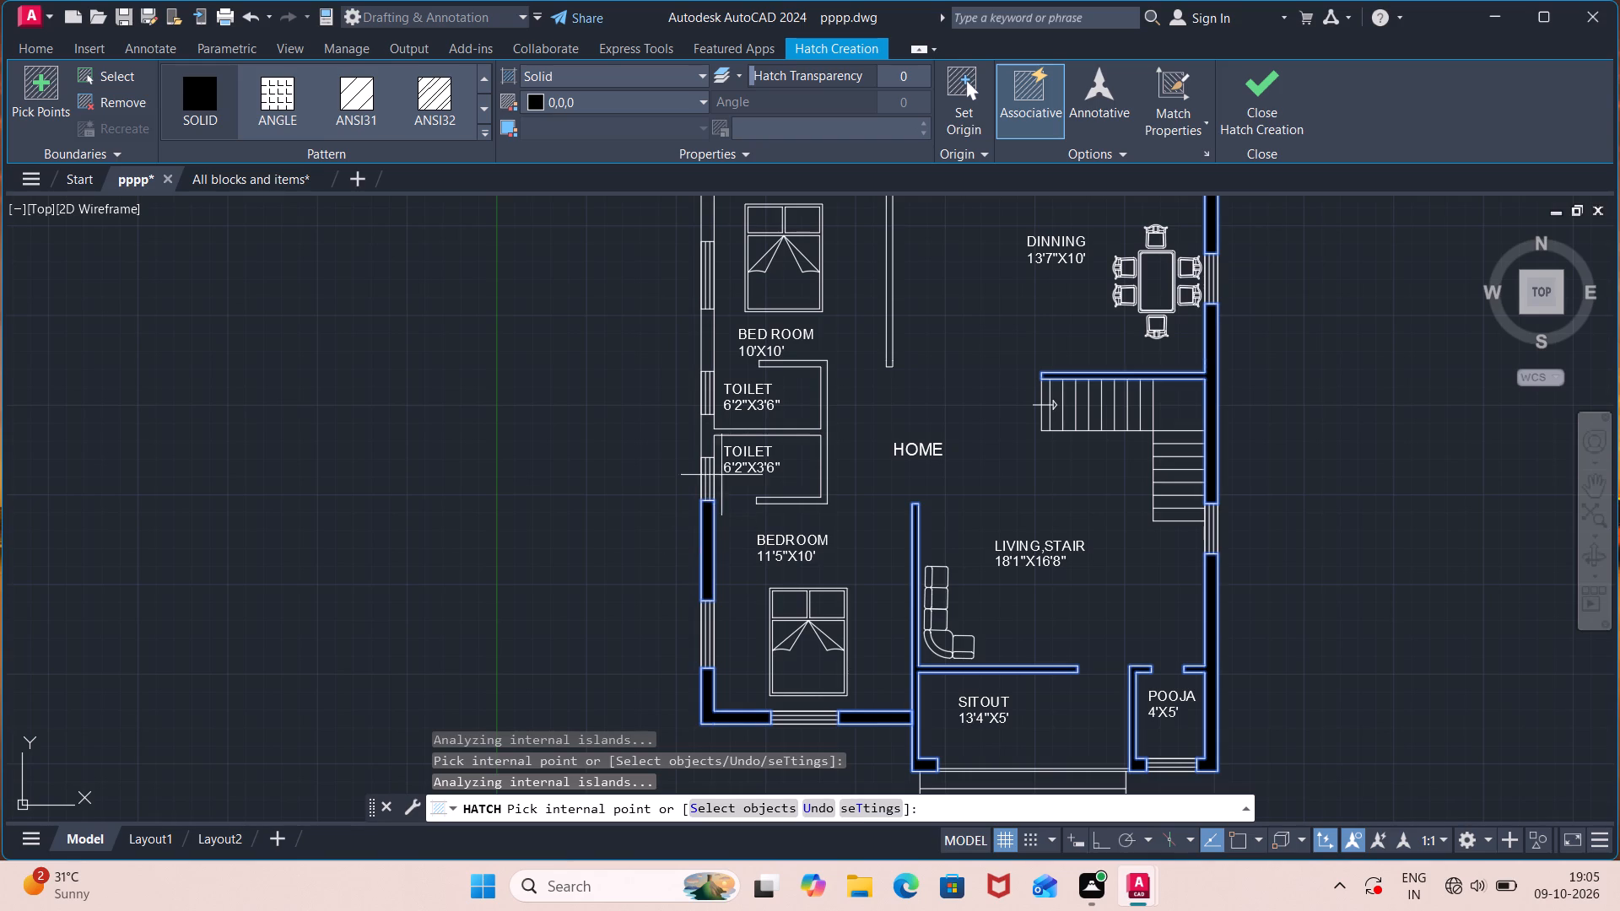
pyautogui.click(705, 434)
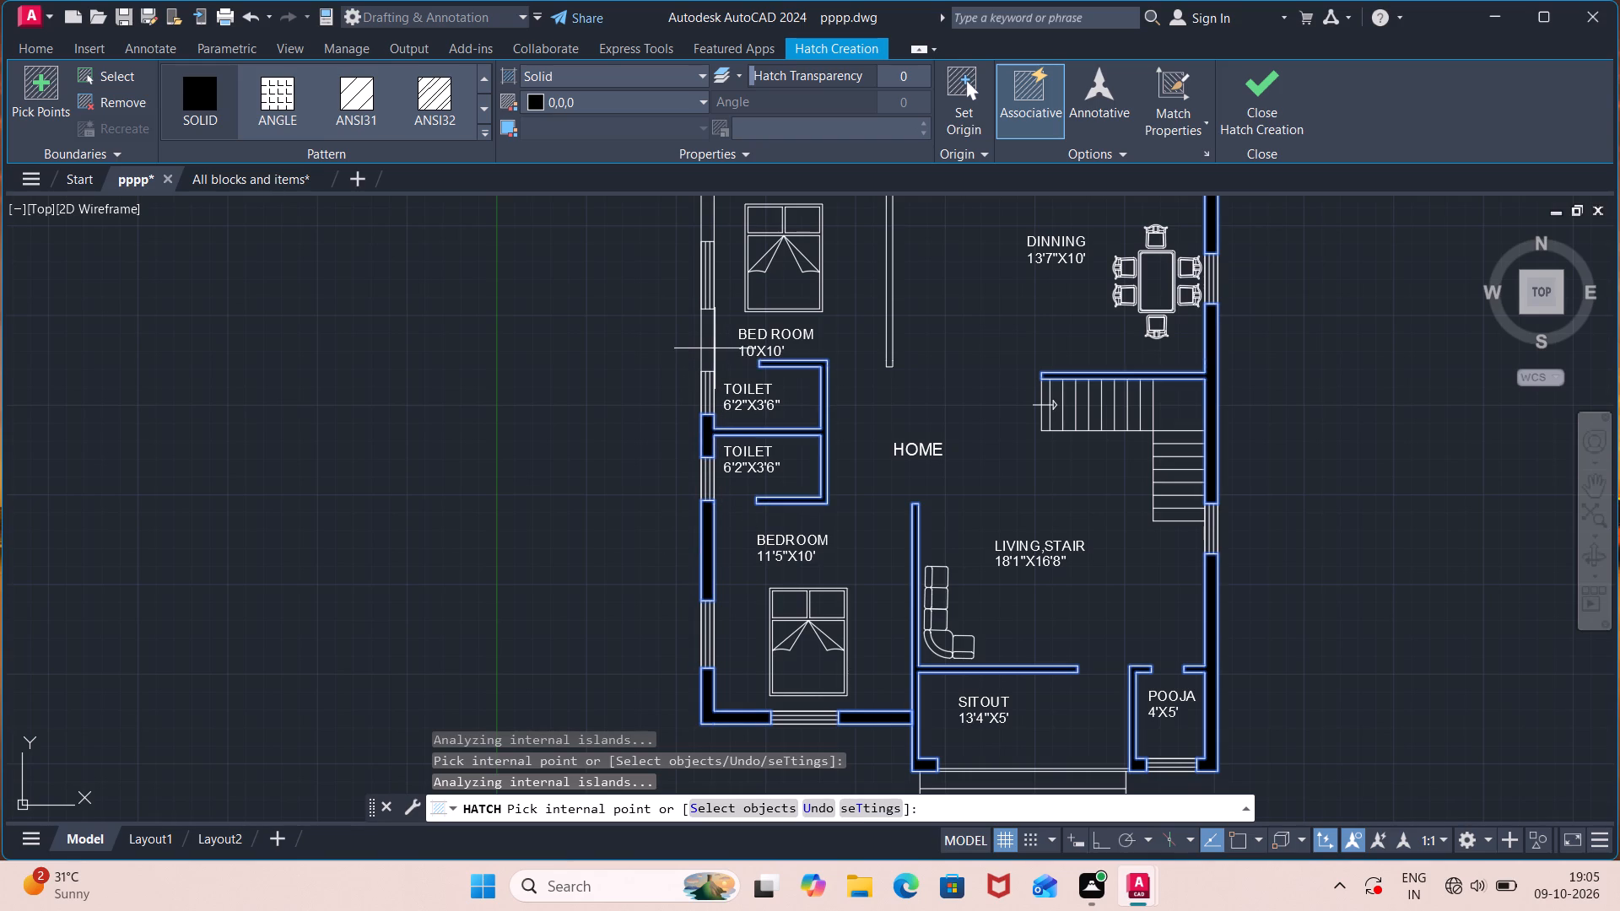
pyautogui.click(708, 348)
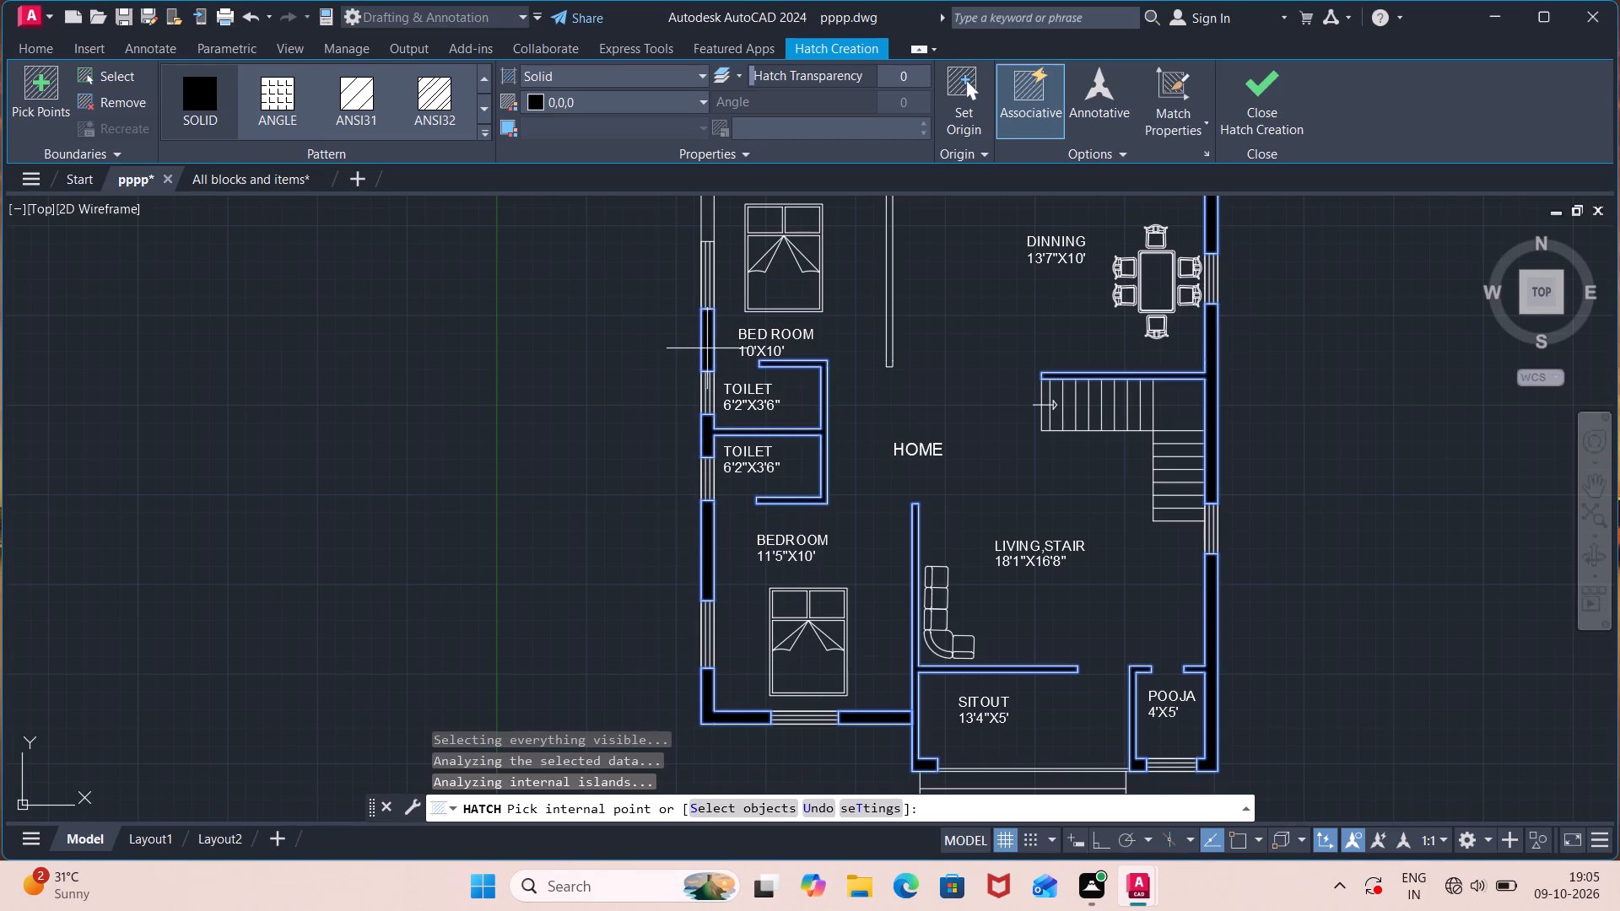
pyautogui.moveTo(732, 352); pyautogui.dragTo(742, 688, button='middle')
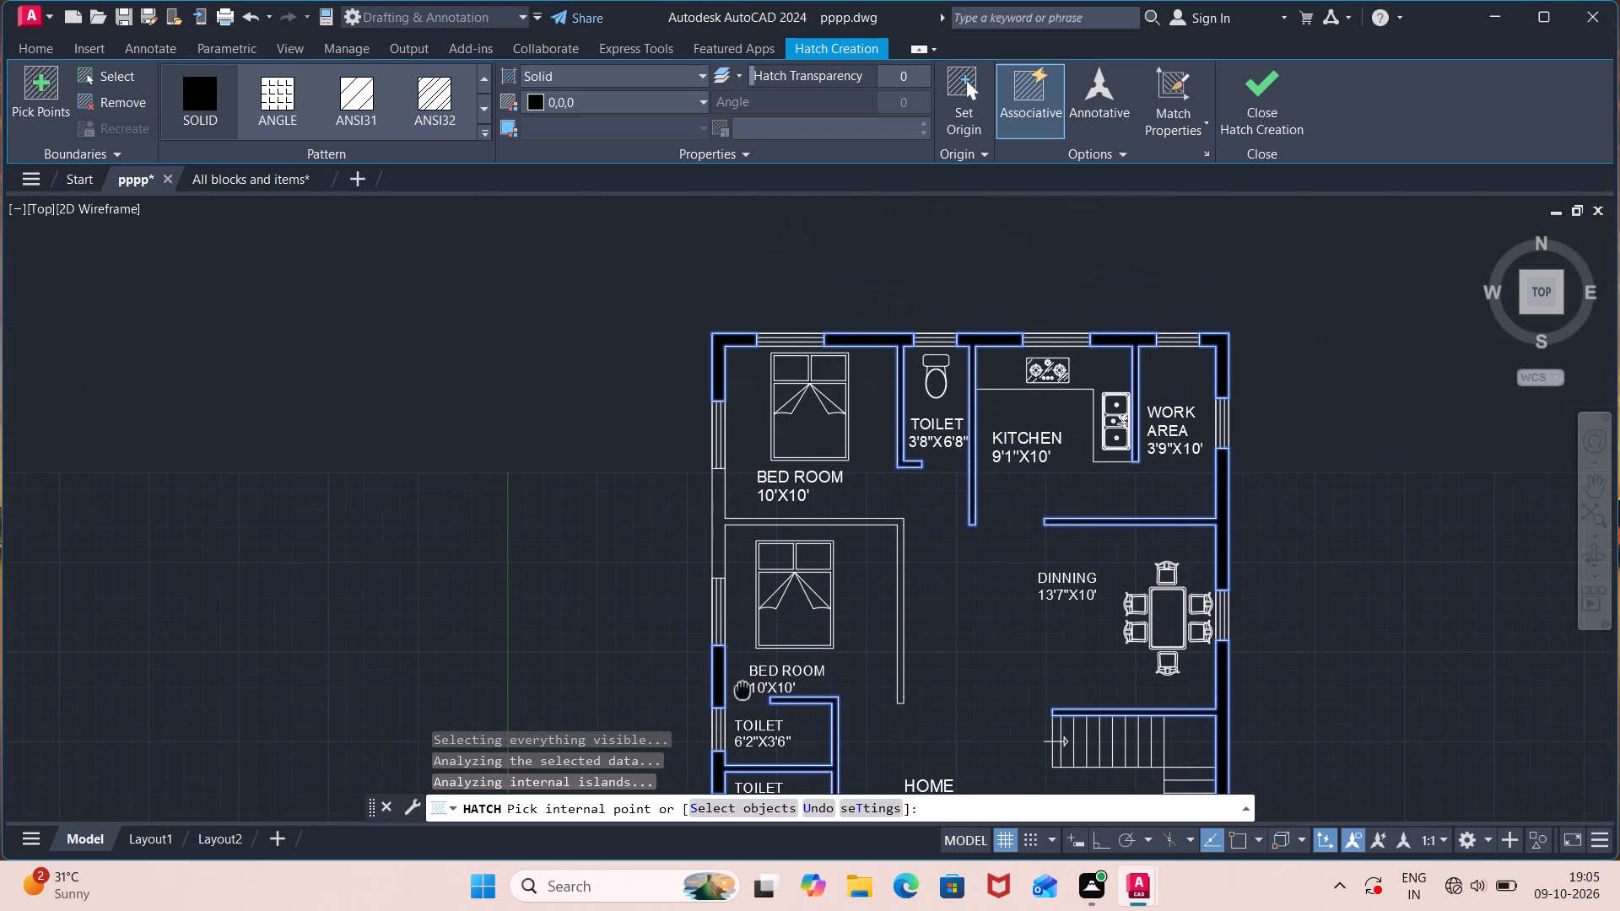
pyautogui.click(715, 536)
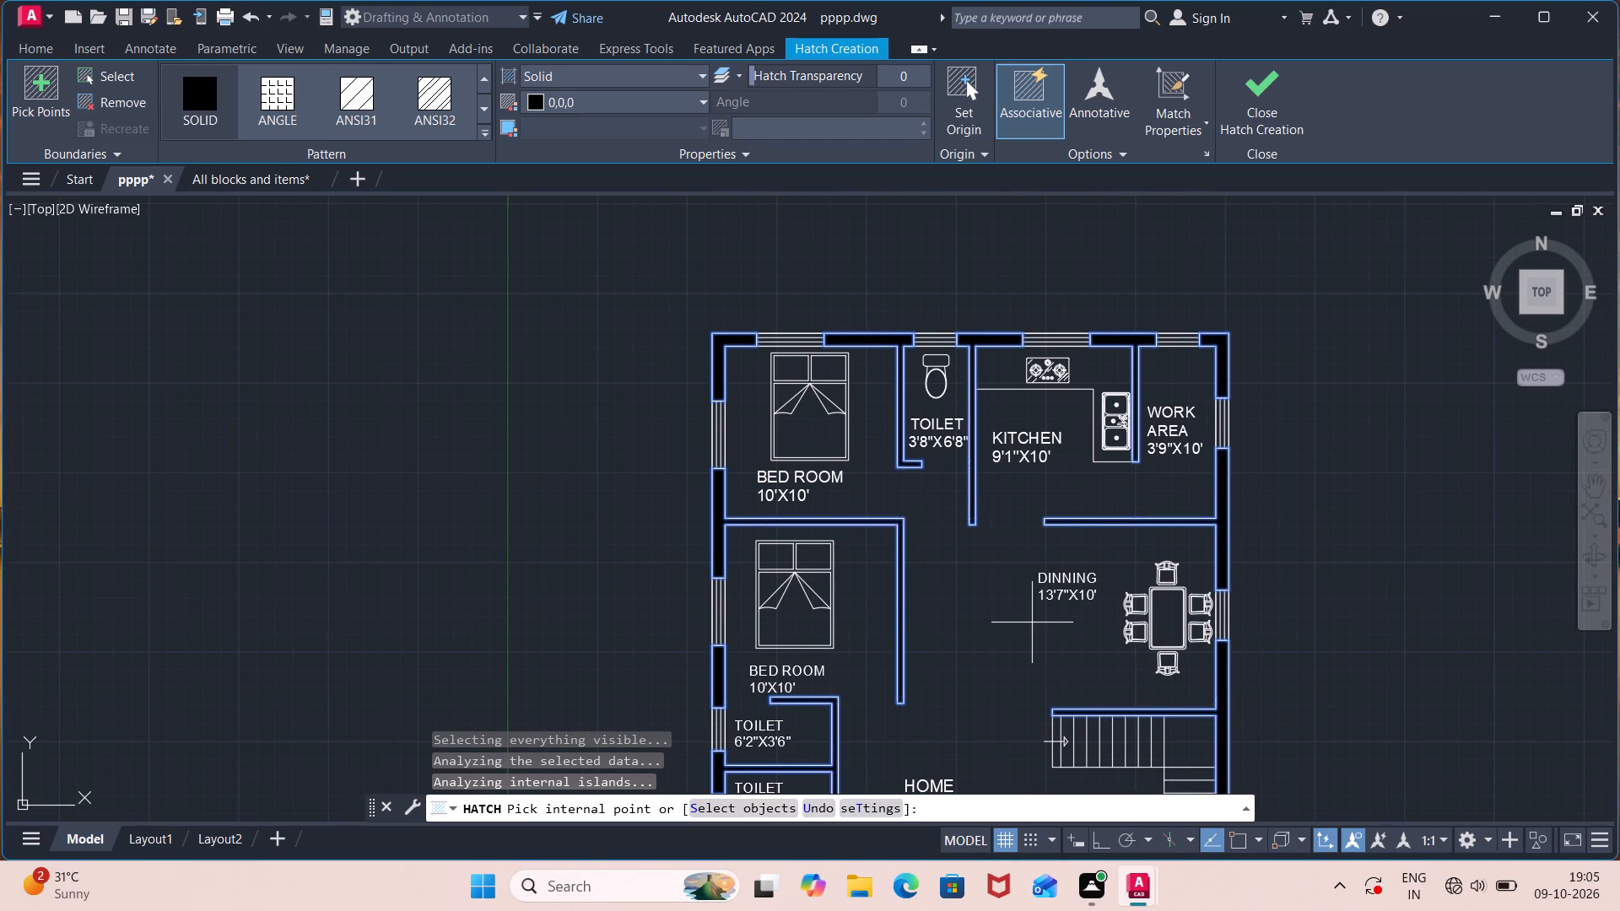
pyautogui.scroll(-1, 1028, 623)
pyautogui.moveTo(1026, 639); pyautogui.dragTo(931, 410, button='middle')
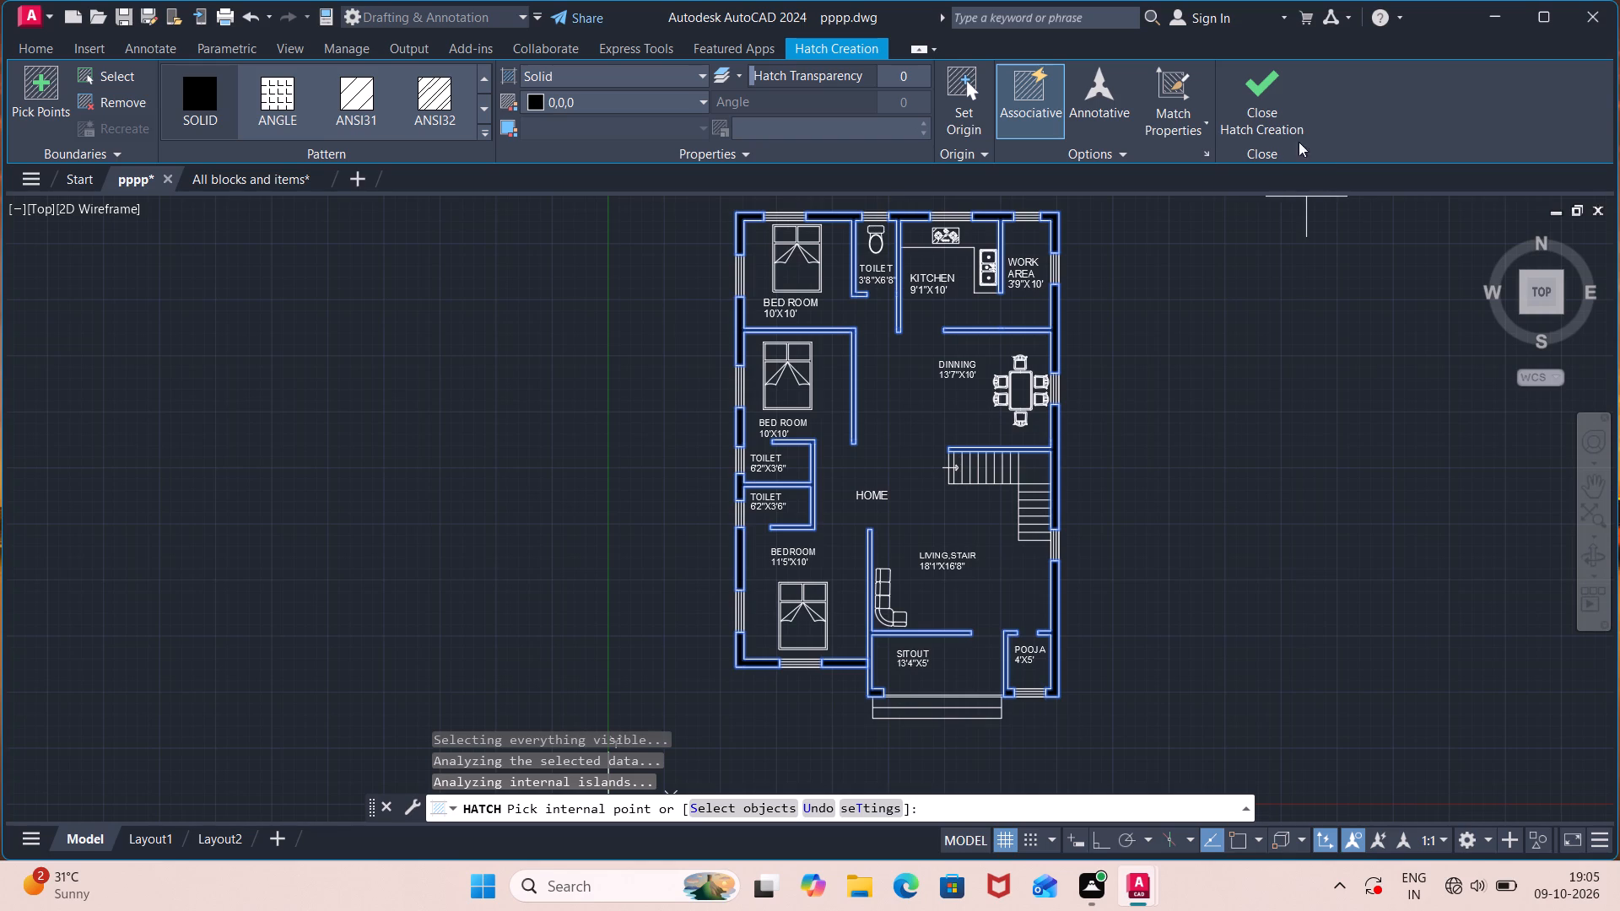
pyautogui.click(1272, 115)
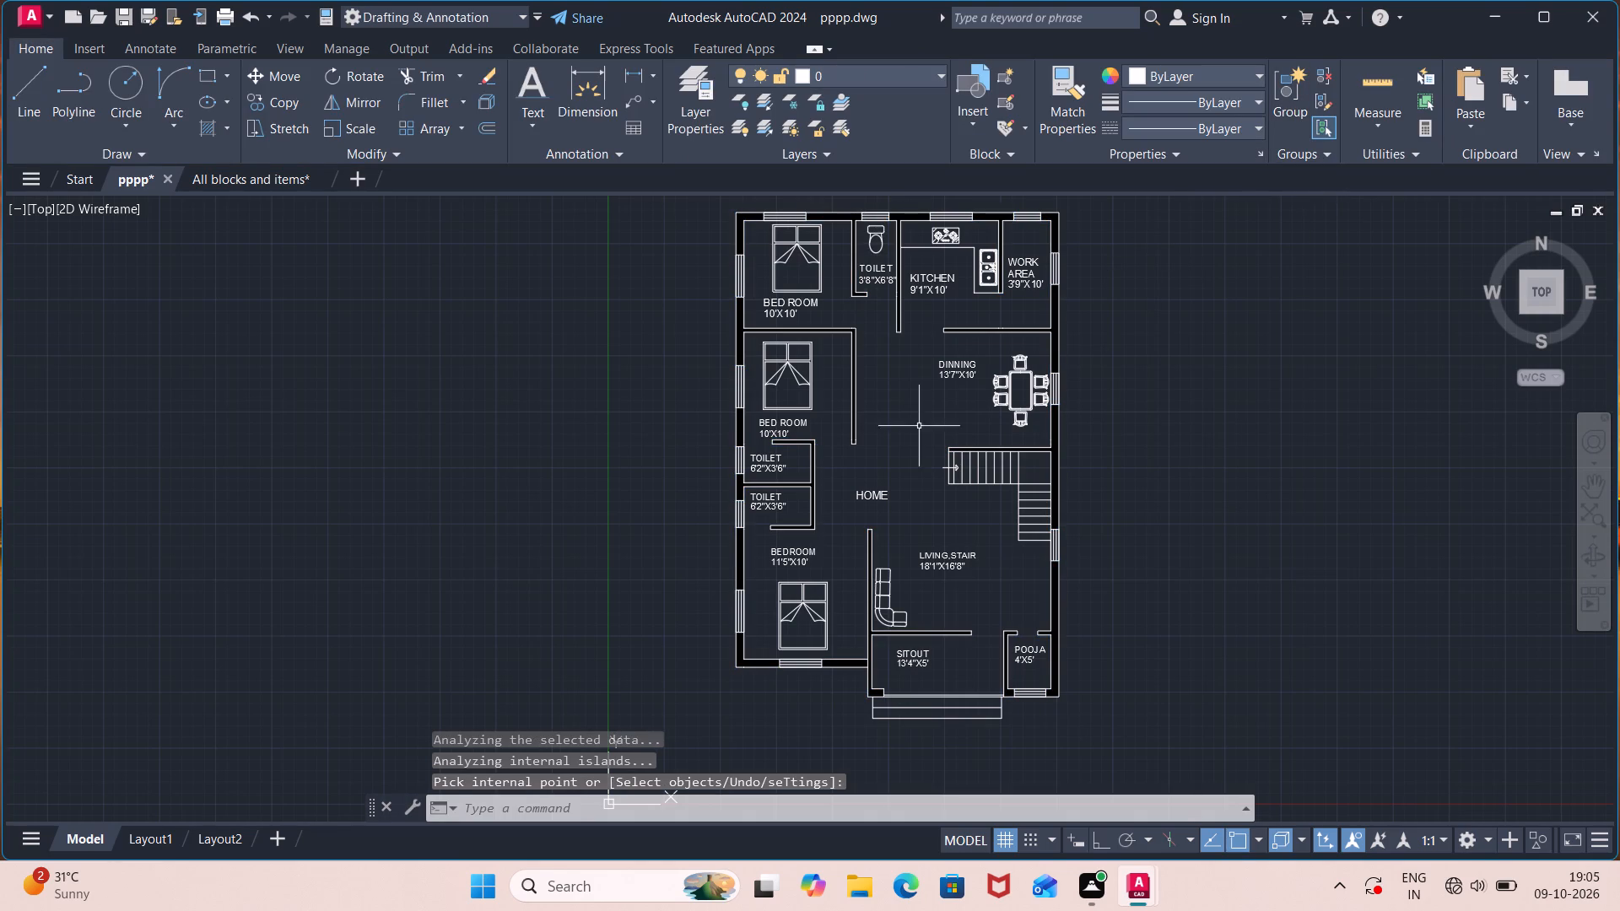
# Add a linear dimension for the overall house width, placed outside the north wall from outer corner to outer corner.
pyautogui.scroll(3, 839, 469)
pyautogui.scroll(-3, 842, 486)
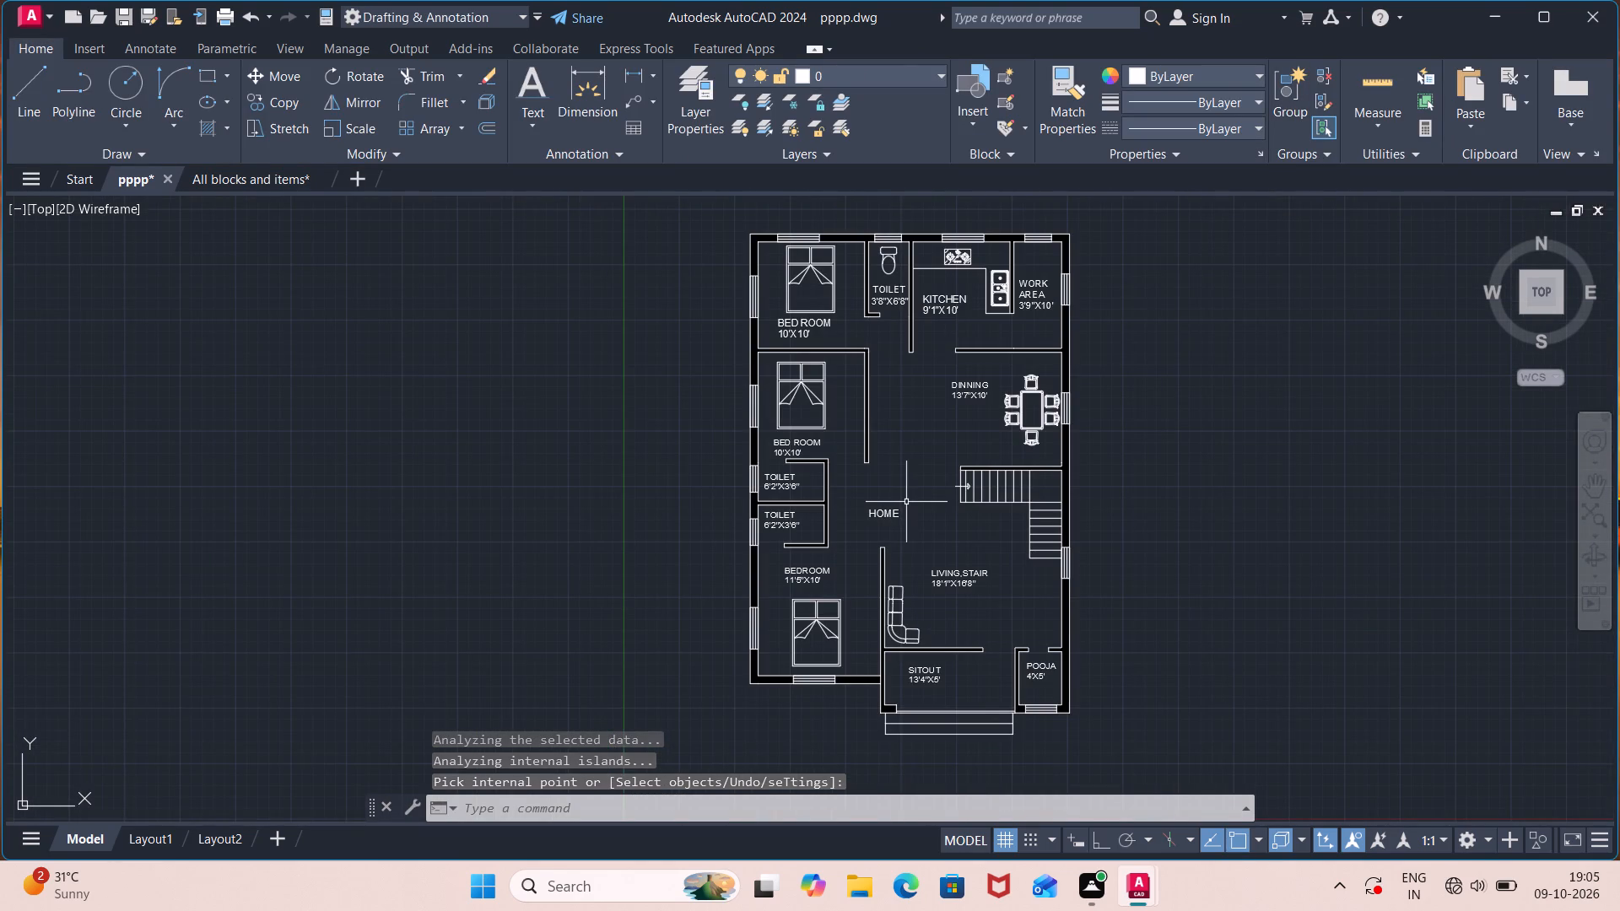
pyautogui.moveTo(1161, 455); pyautogui.dragTo(1185, 553, button='middle')
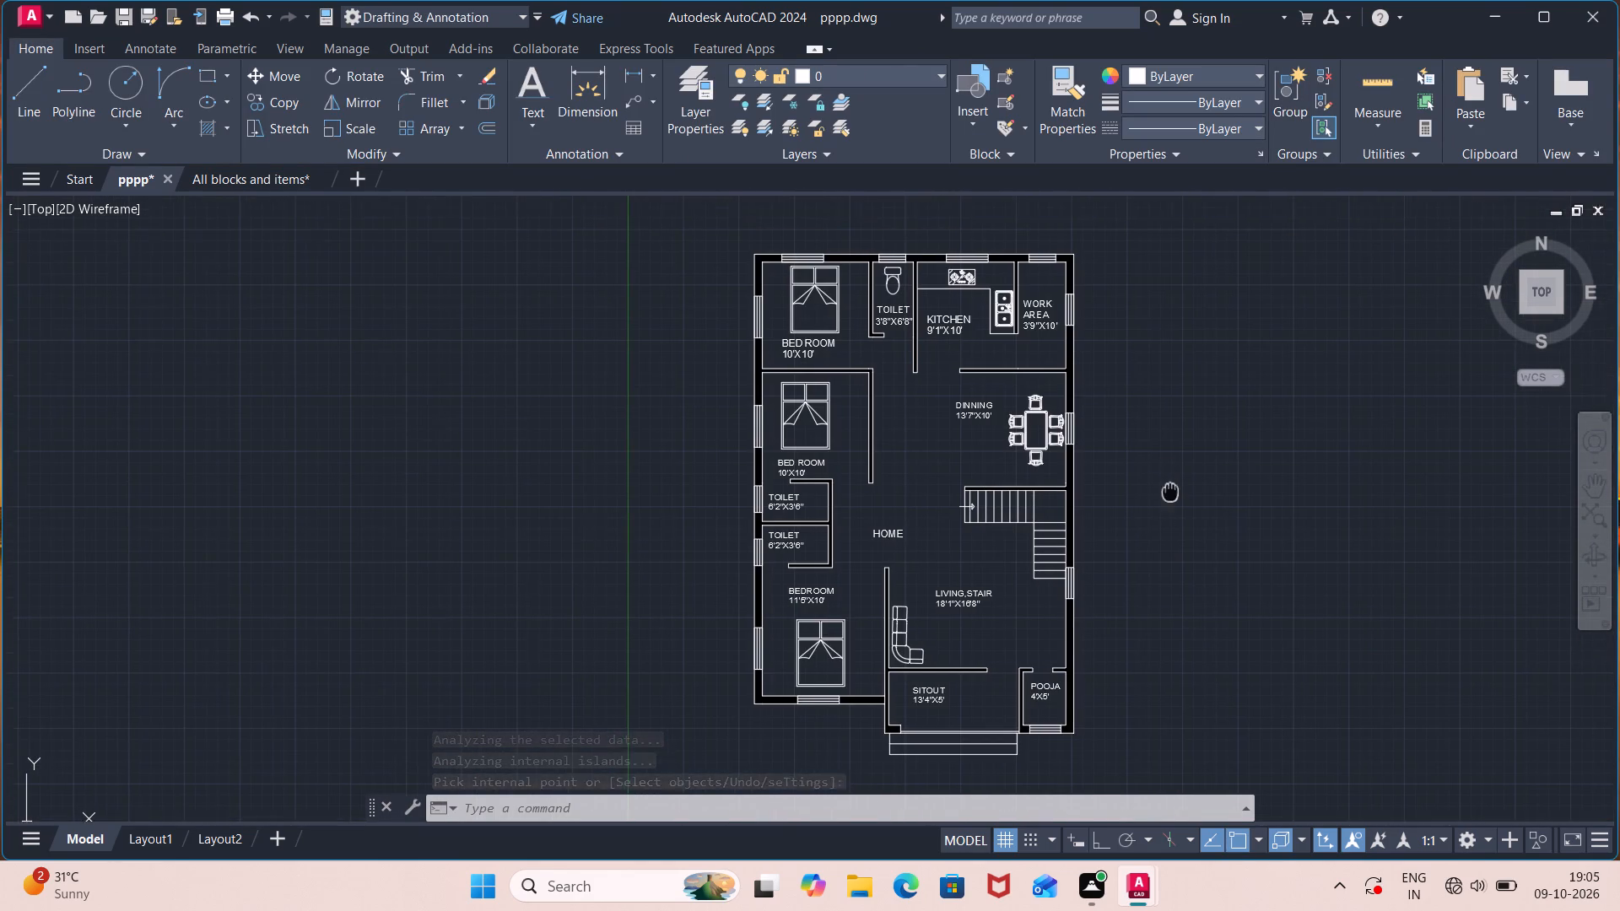
pyautogui.moveTo(1185, 553); pyautogui.dragTo(1190, 593, button='middle')
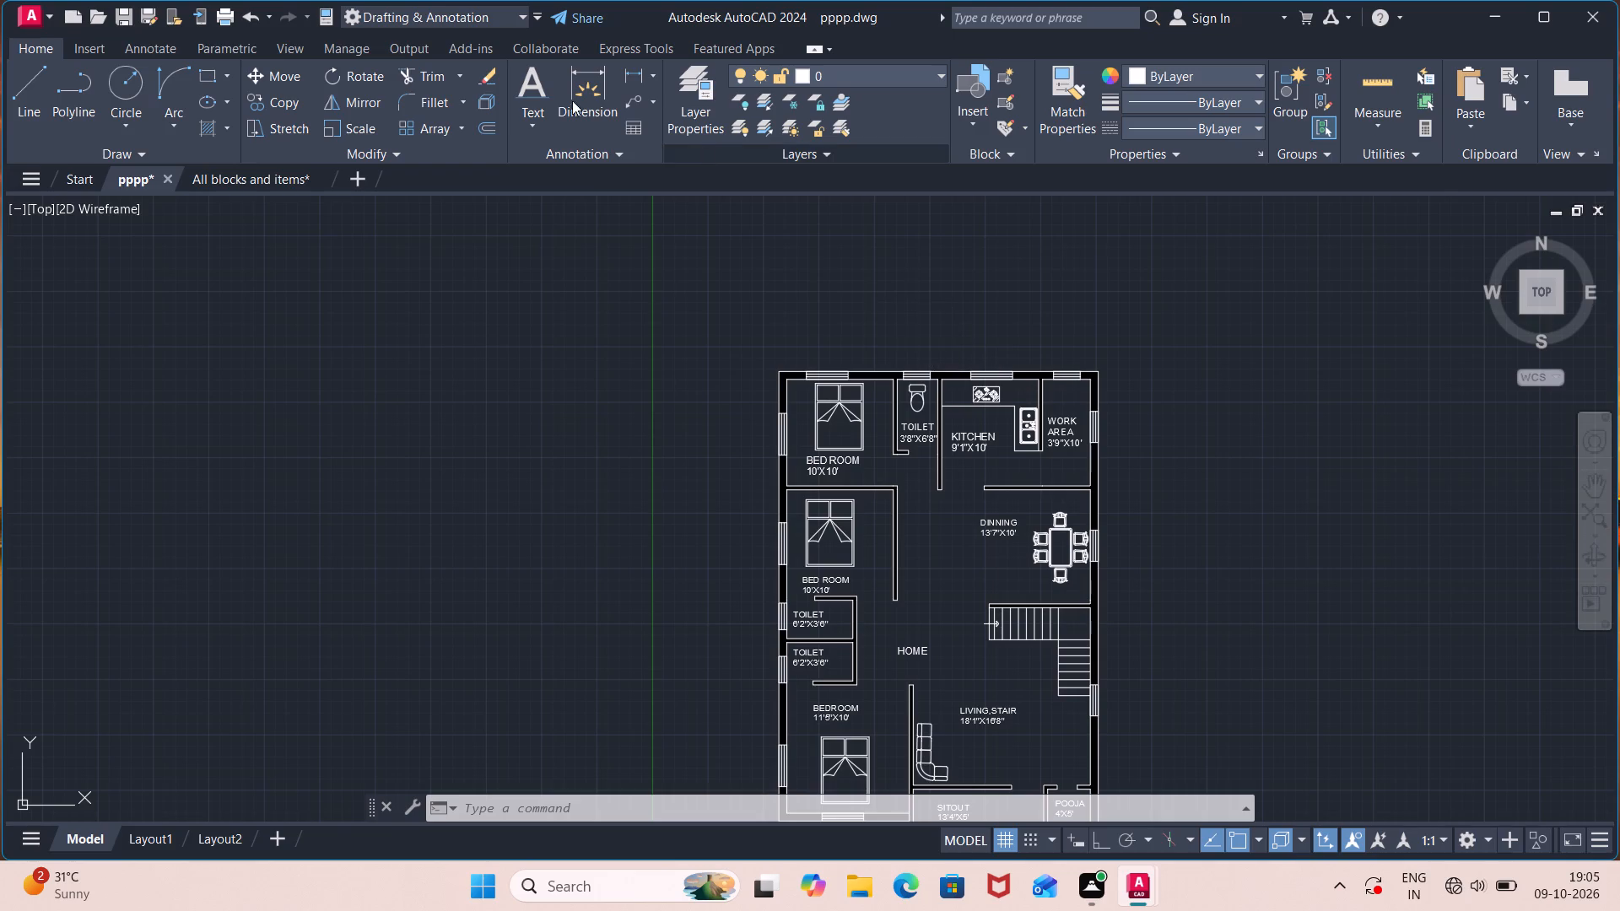
pyautogui.click(633, 86)
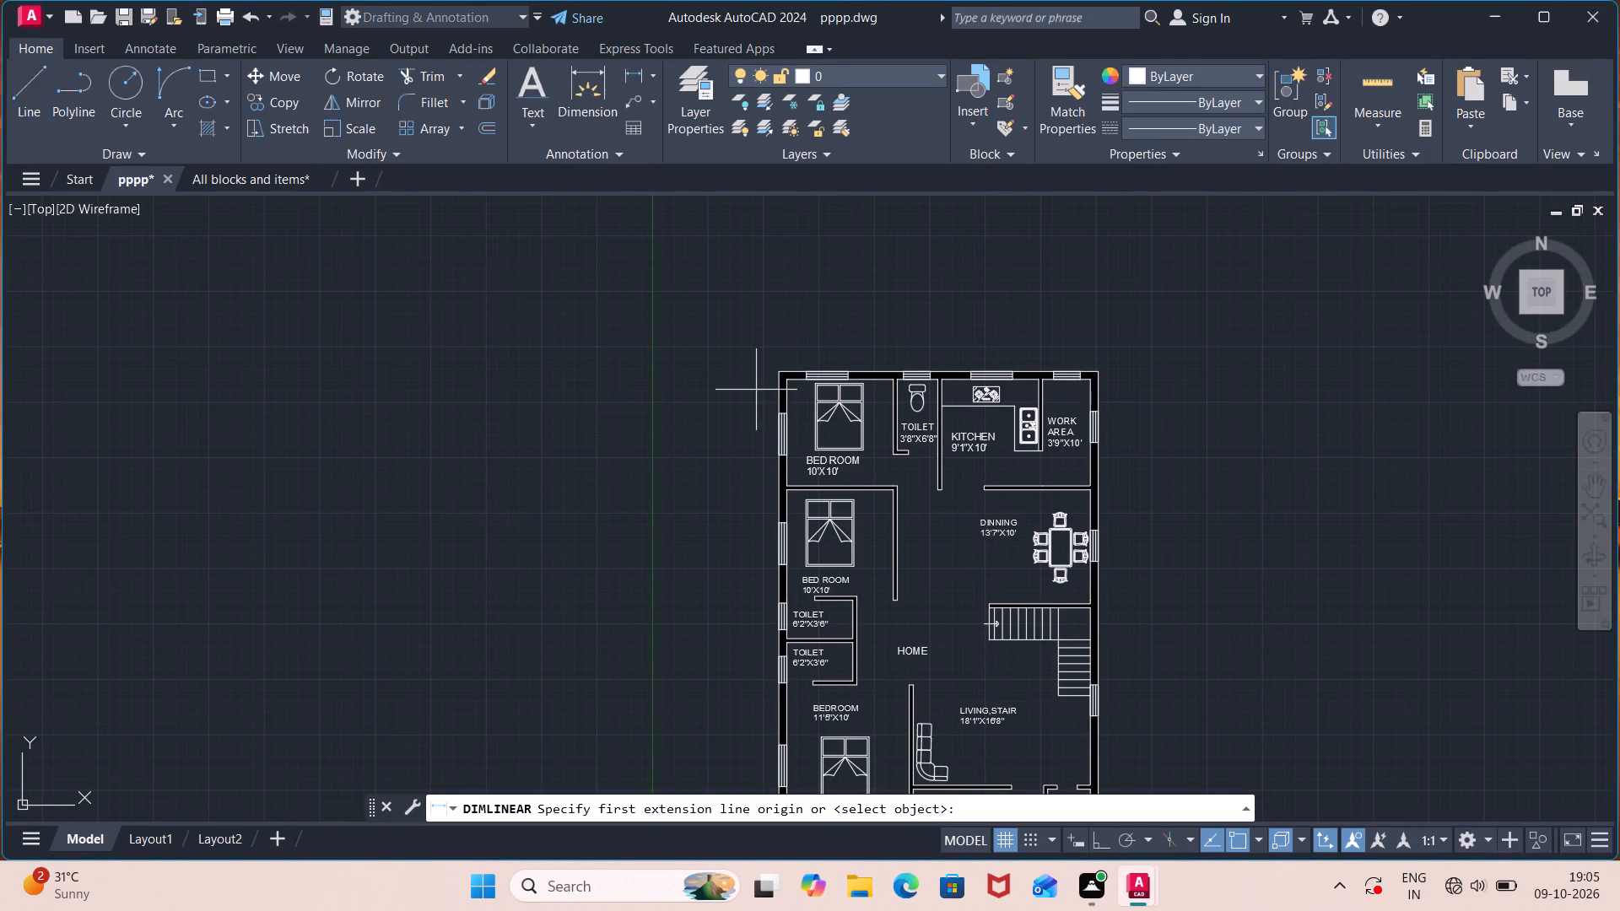
pyautogui.click(777, 372)
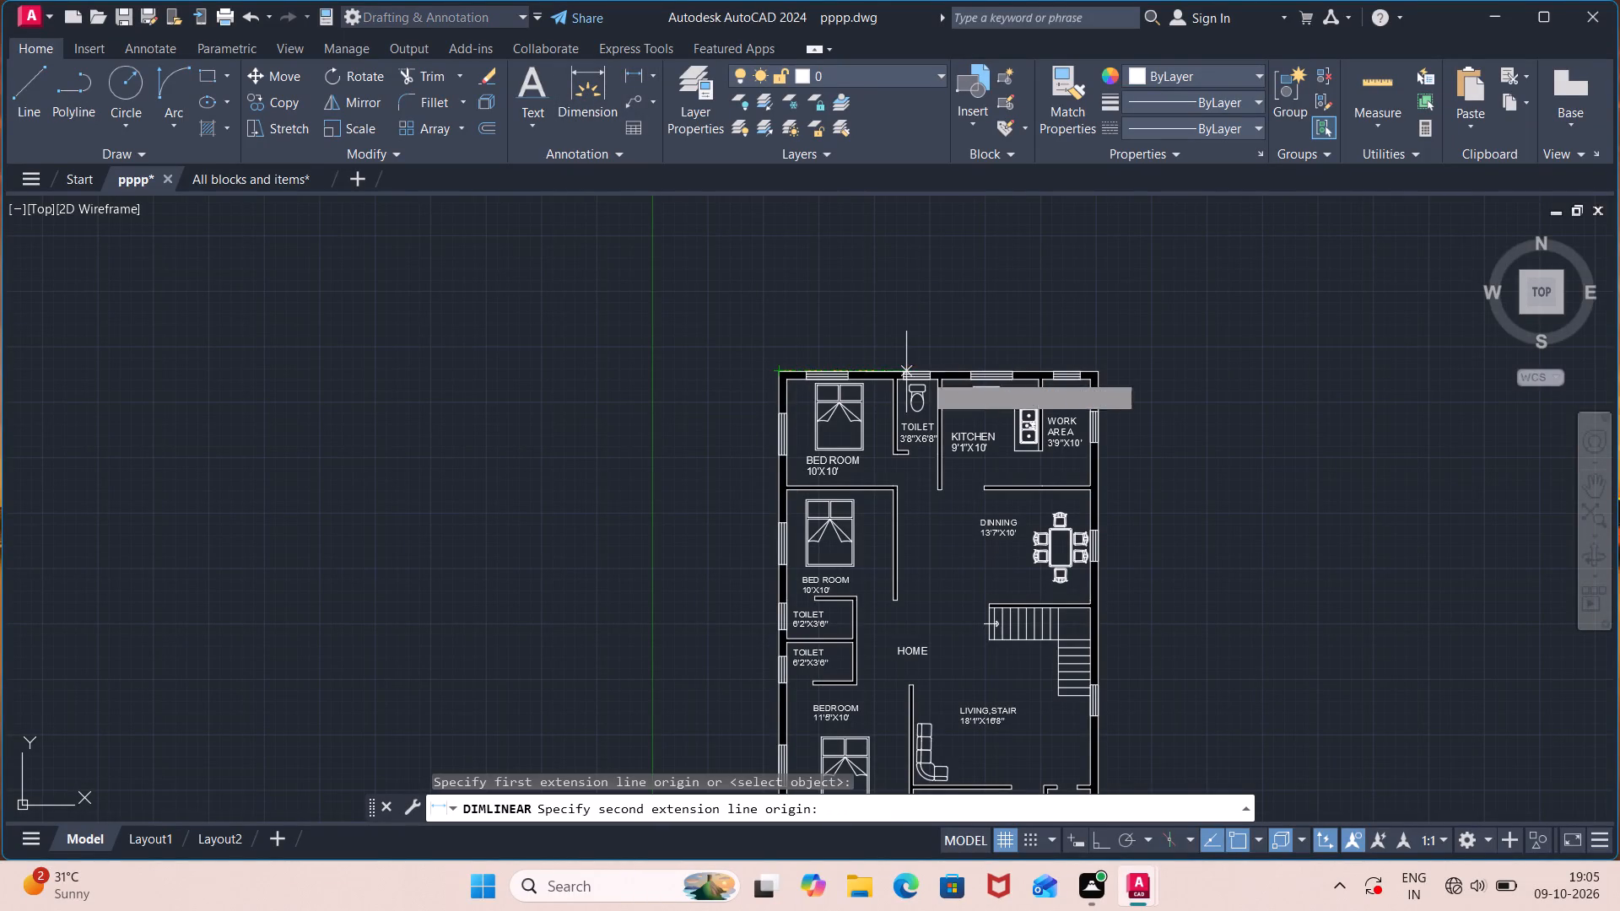
pyautogui.click(1100, 369)
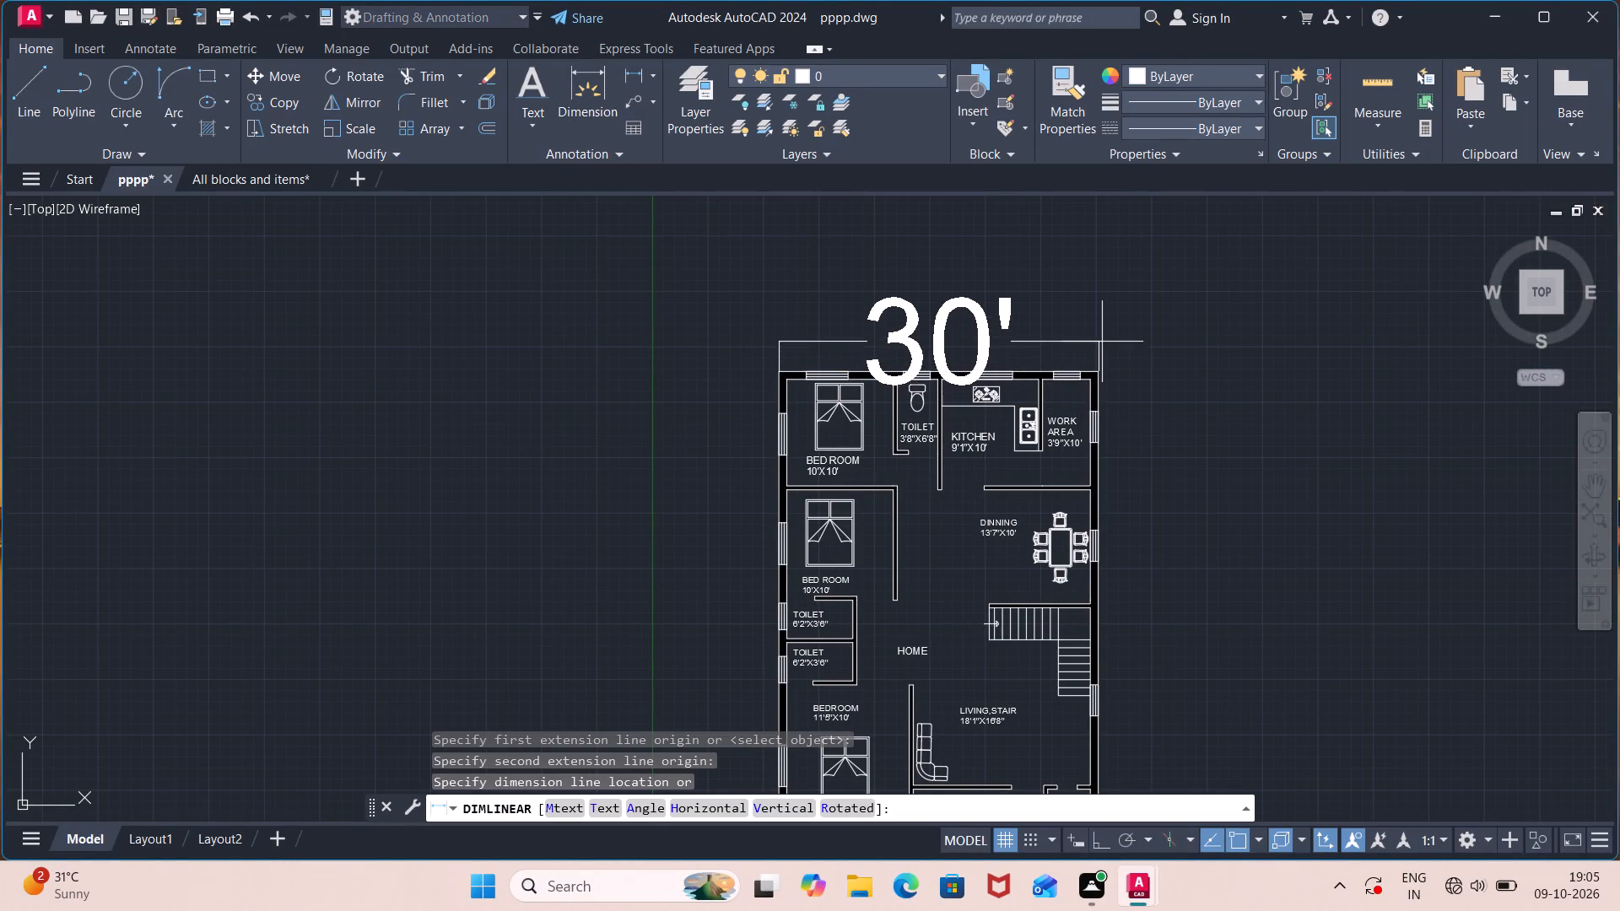
pyautogui.click(1096, 315)
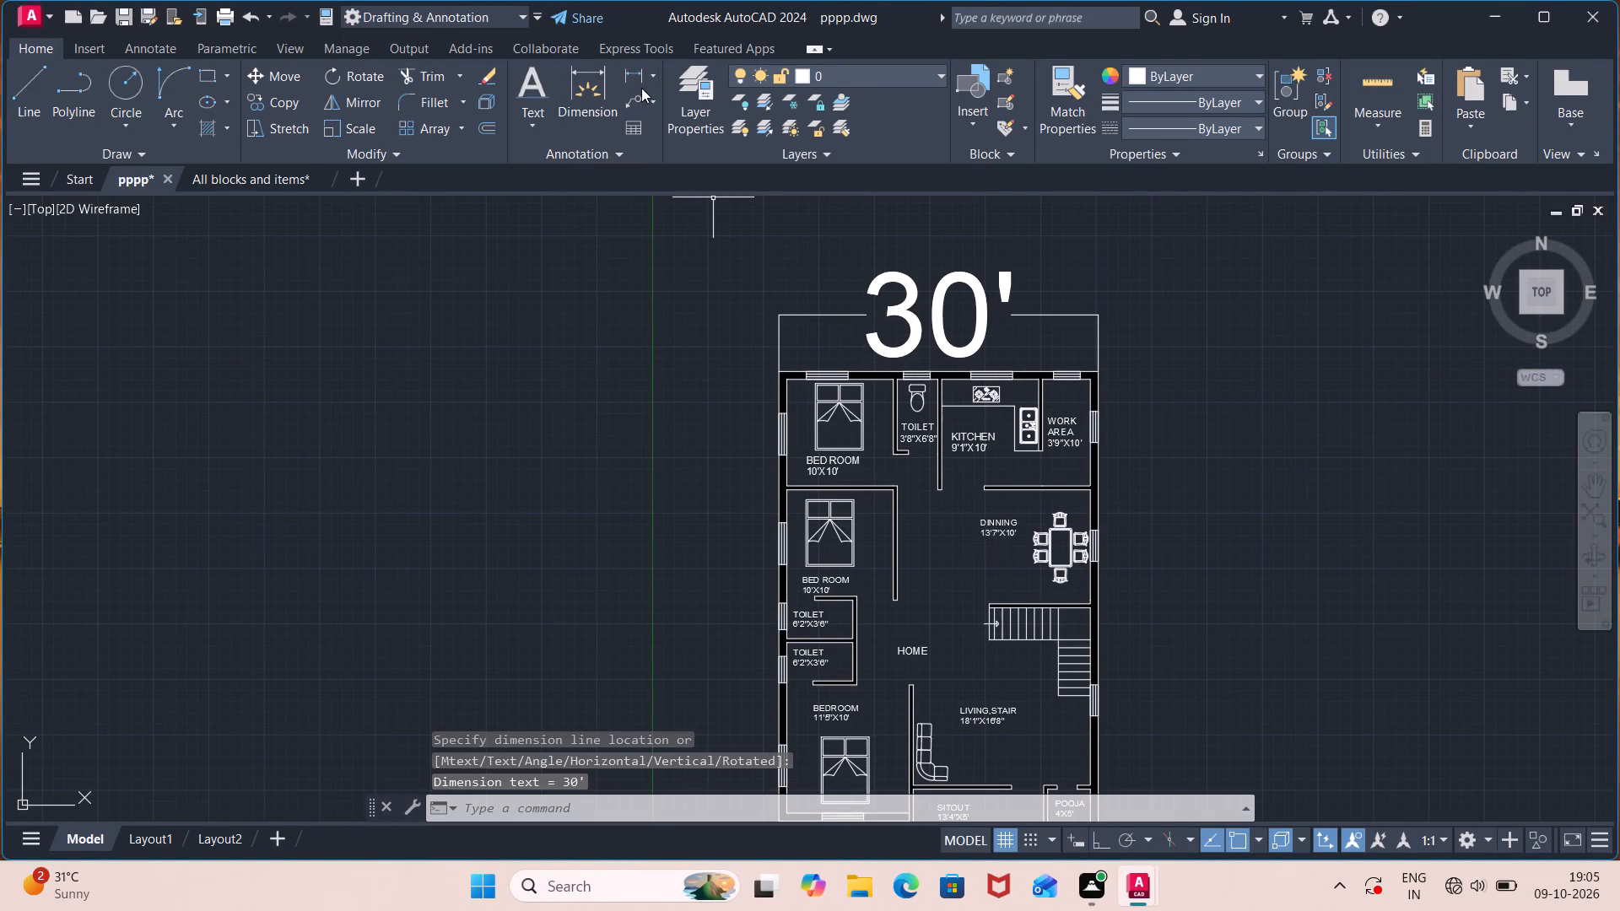
# Add a vertical linear dimension along the outside of the east wall, from the northeast outer corner to the southeast one.
pyautogui.click(641, 84)
pyautogui.moveTo(1140, 454); pyautogui.dragTo(1110, 389, button='middle')
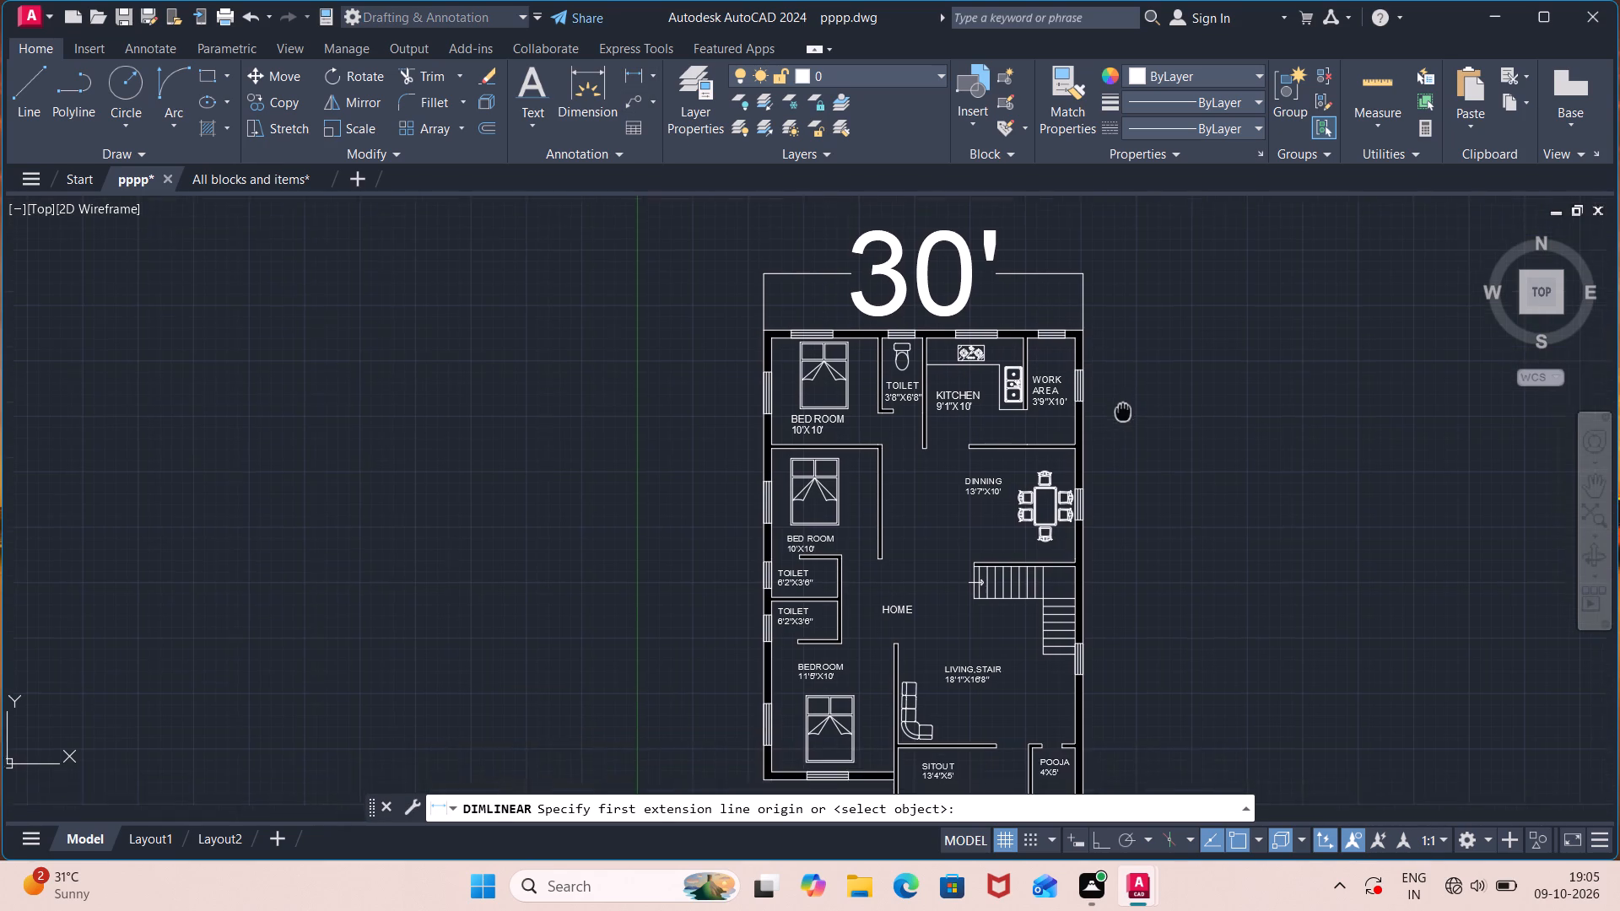
pyautogui.moveTo(1110, 389); pyautogui.dragTo(1088, 328, button='middle')
pyautogui.click(1052, 248)
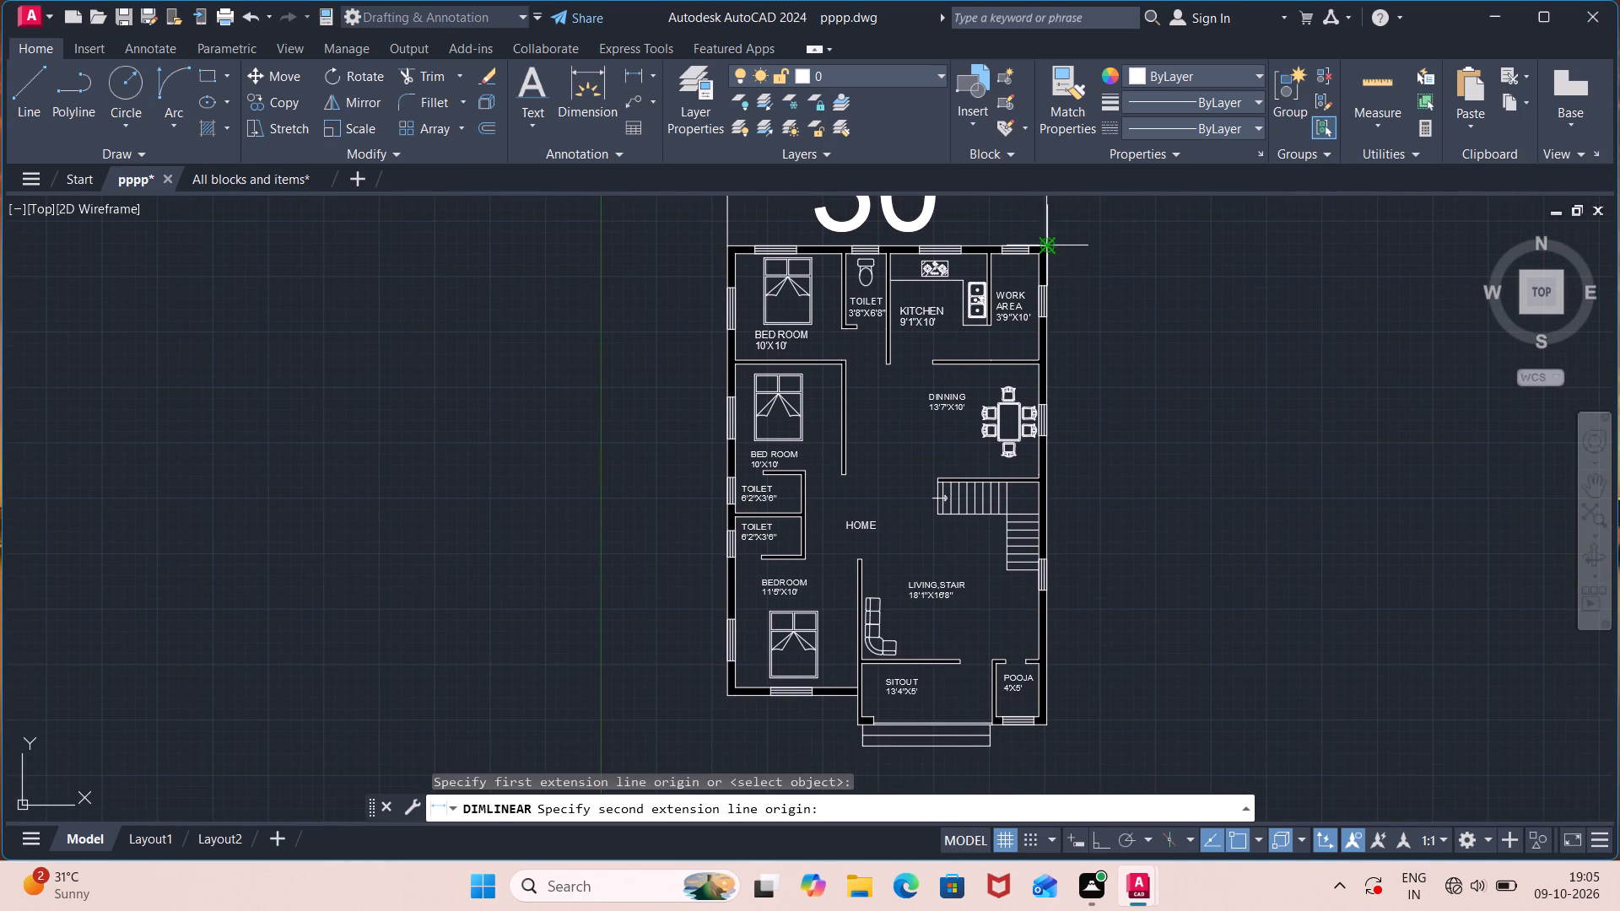
pyautogui.click(1051, 728)
pyautogui.click(1073, 724)
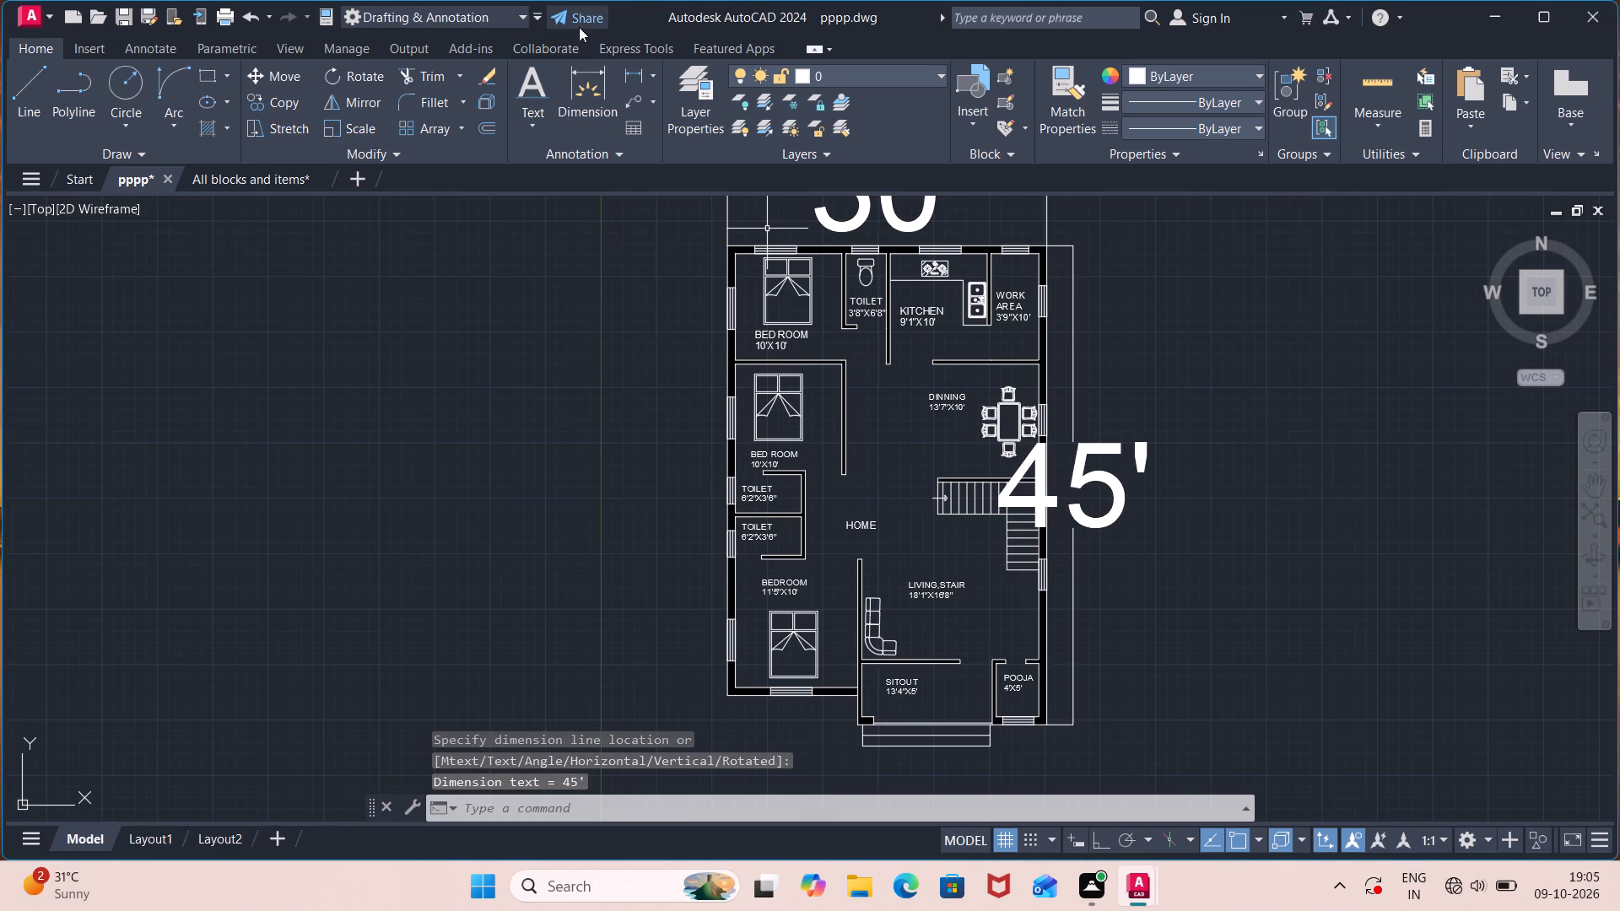
# Modify the Standard dimension style, setting its text height to 5".
pyautogui.press('d')
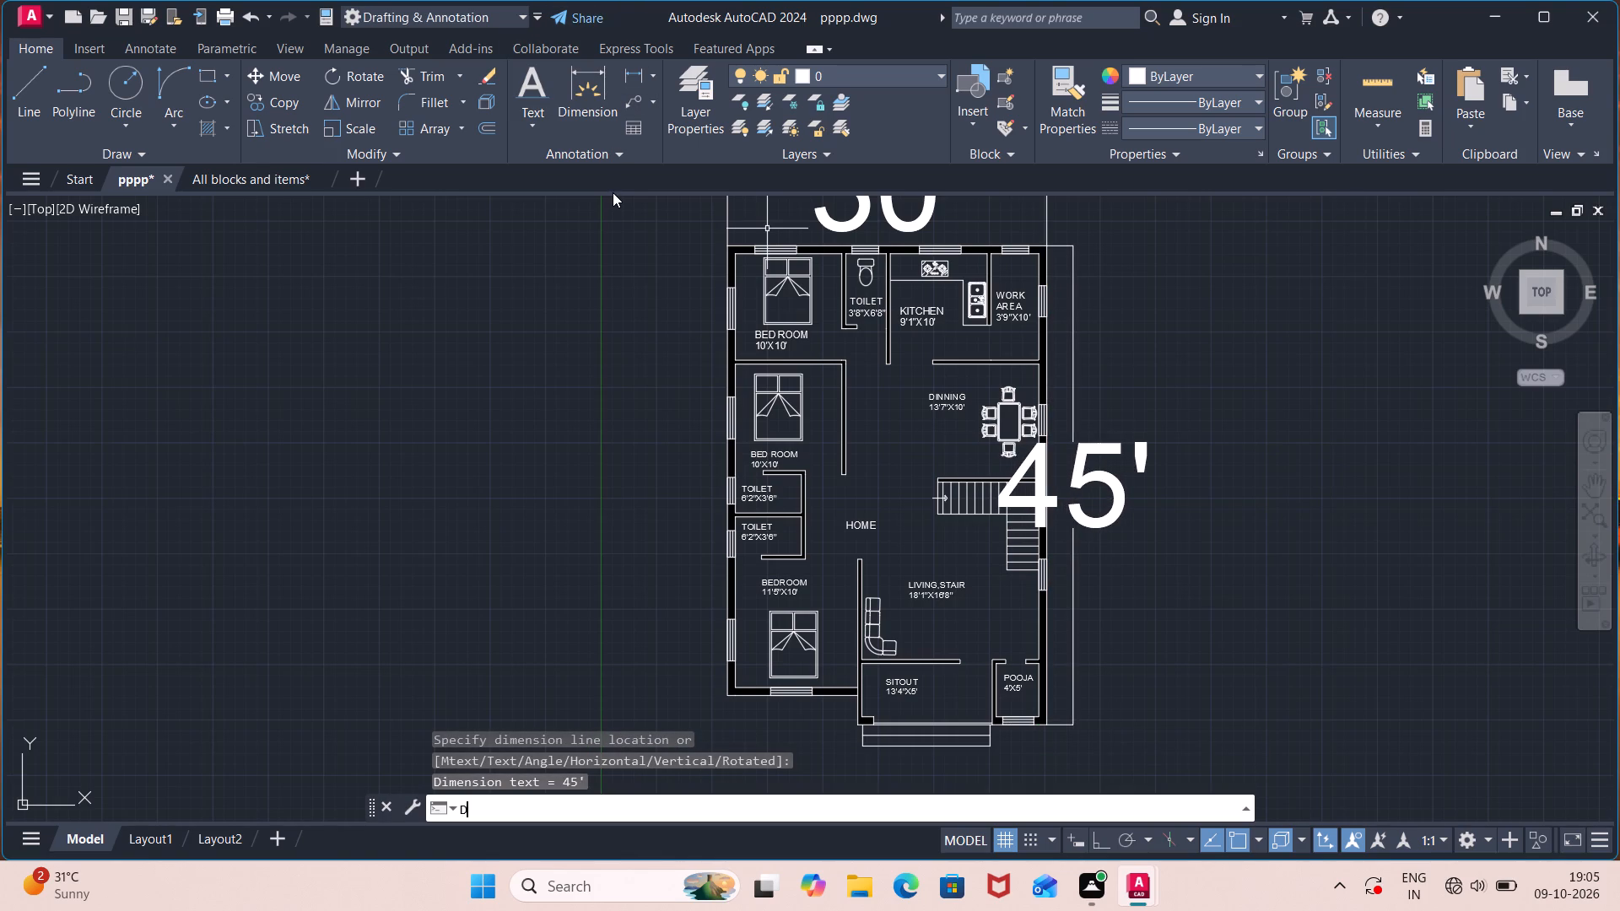
pyautogui.press('Return')
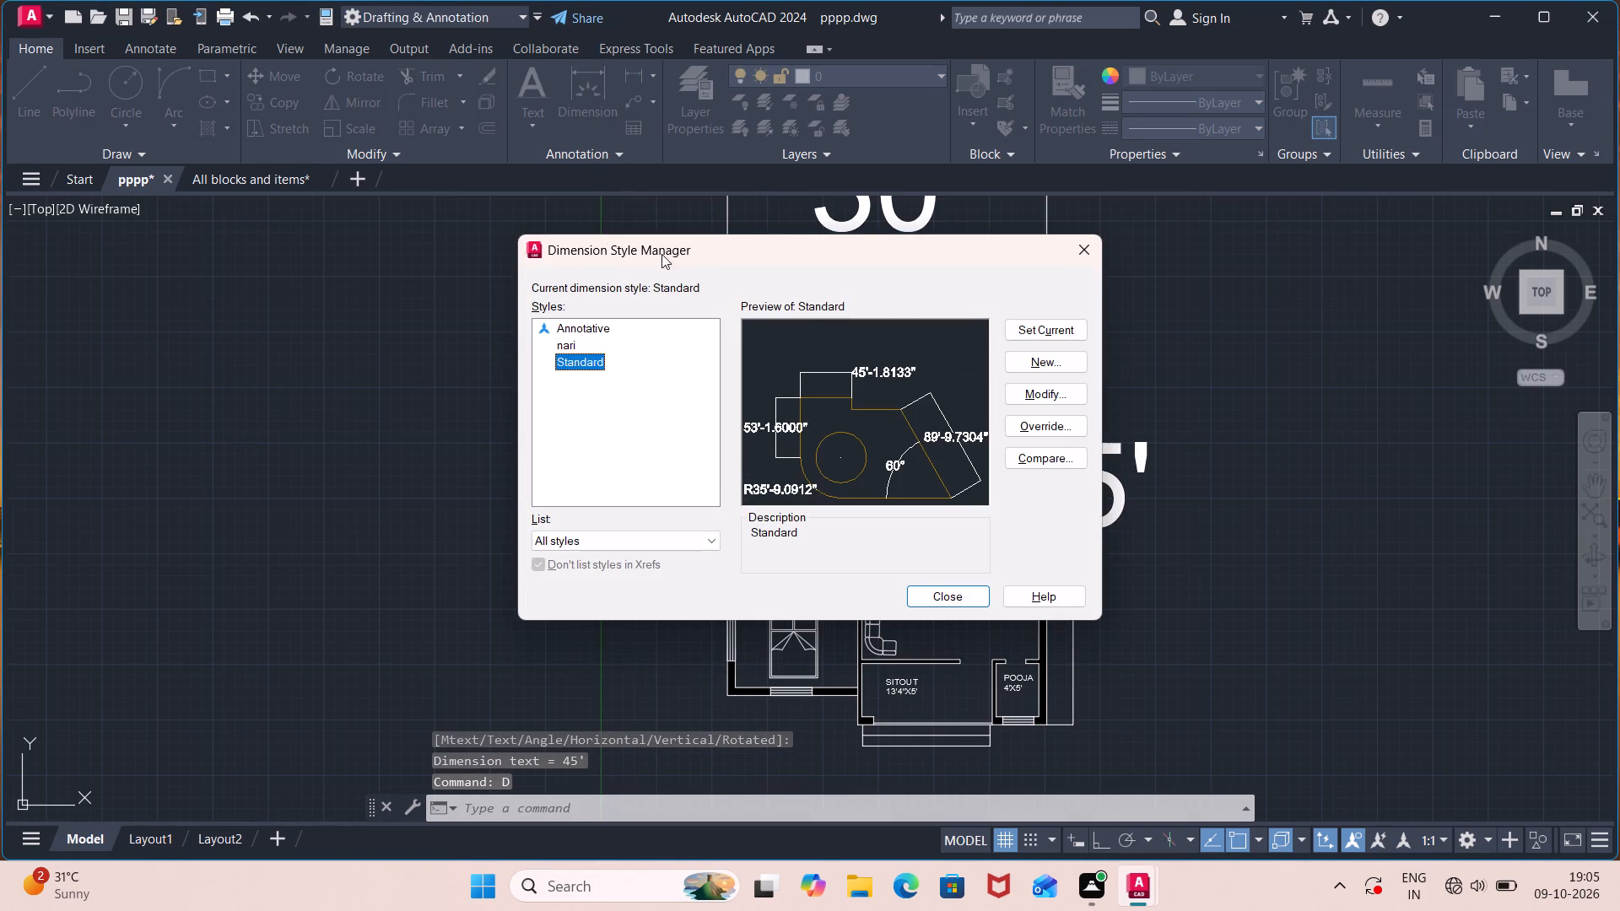
pyautogui.click(1019, 391)
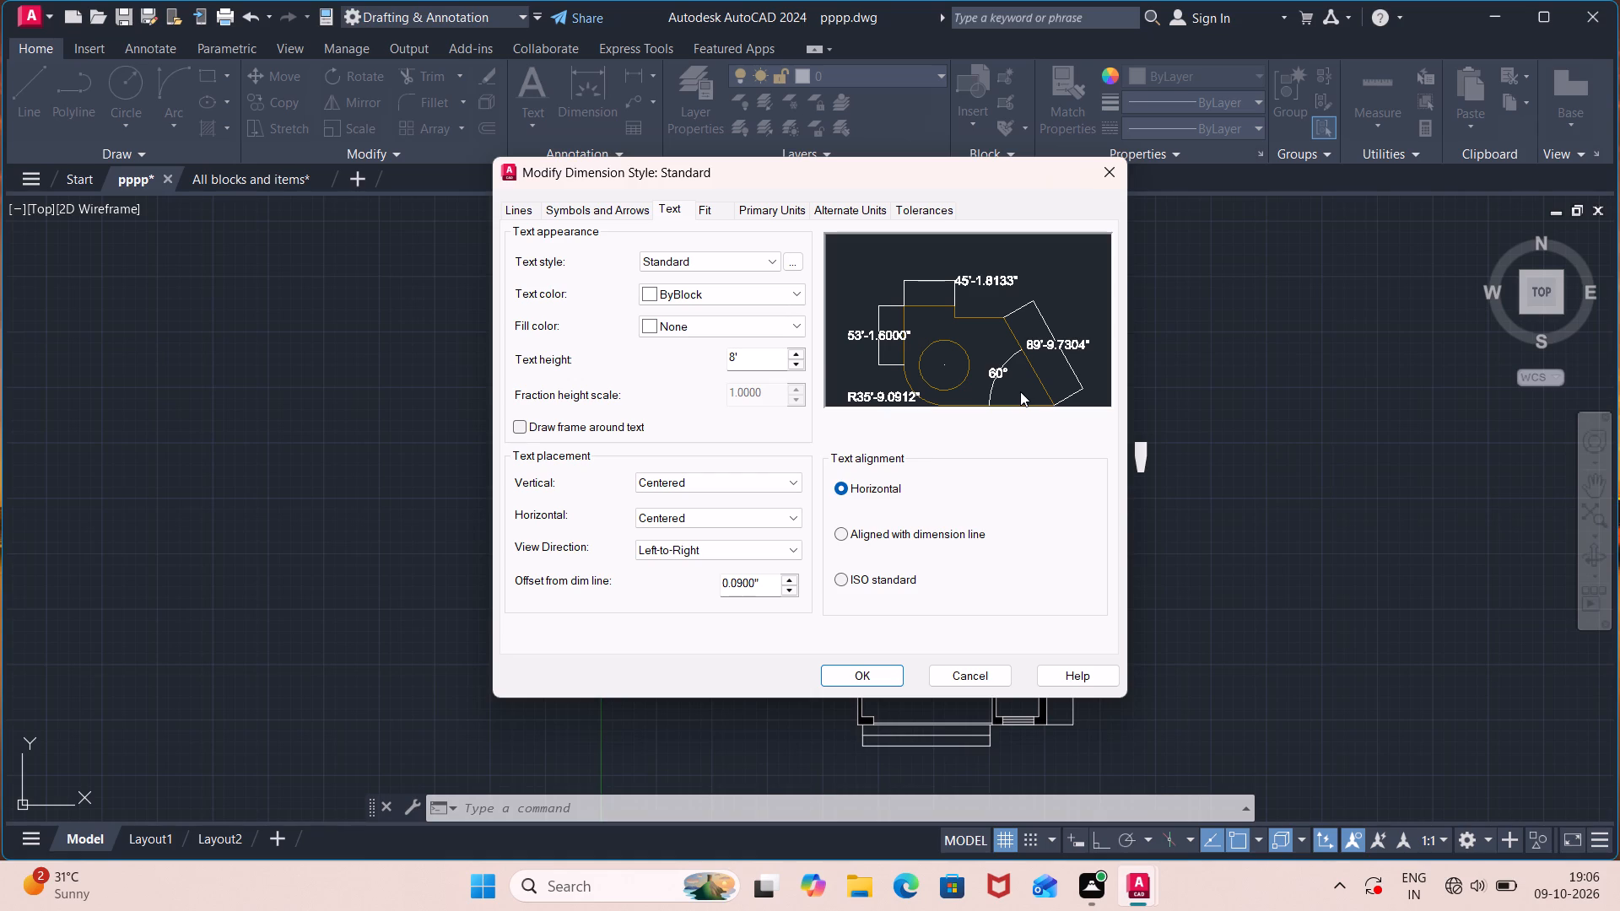
pyautogui.click(747, 359)
pyautogui.press('BackSpace')
pyautogui.press('BackSpace')
pyautogui.write("5'")
pyautogui.press('Return')
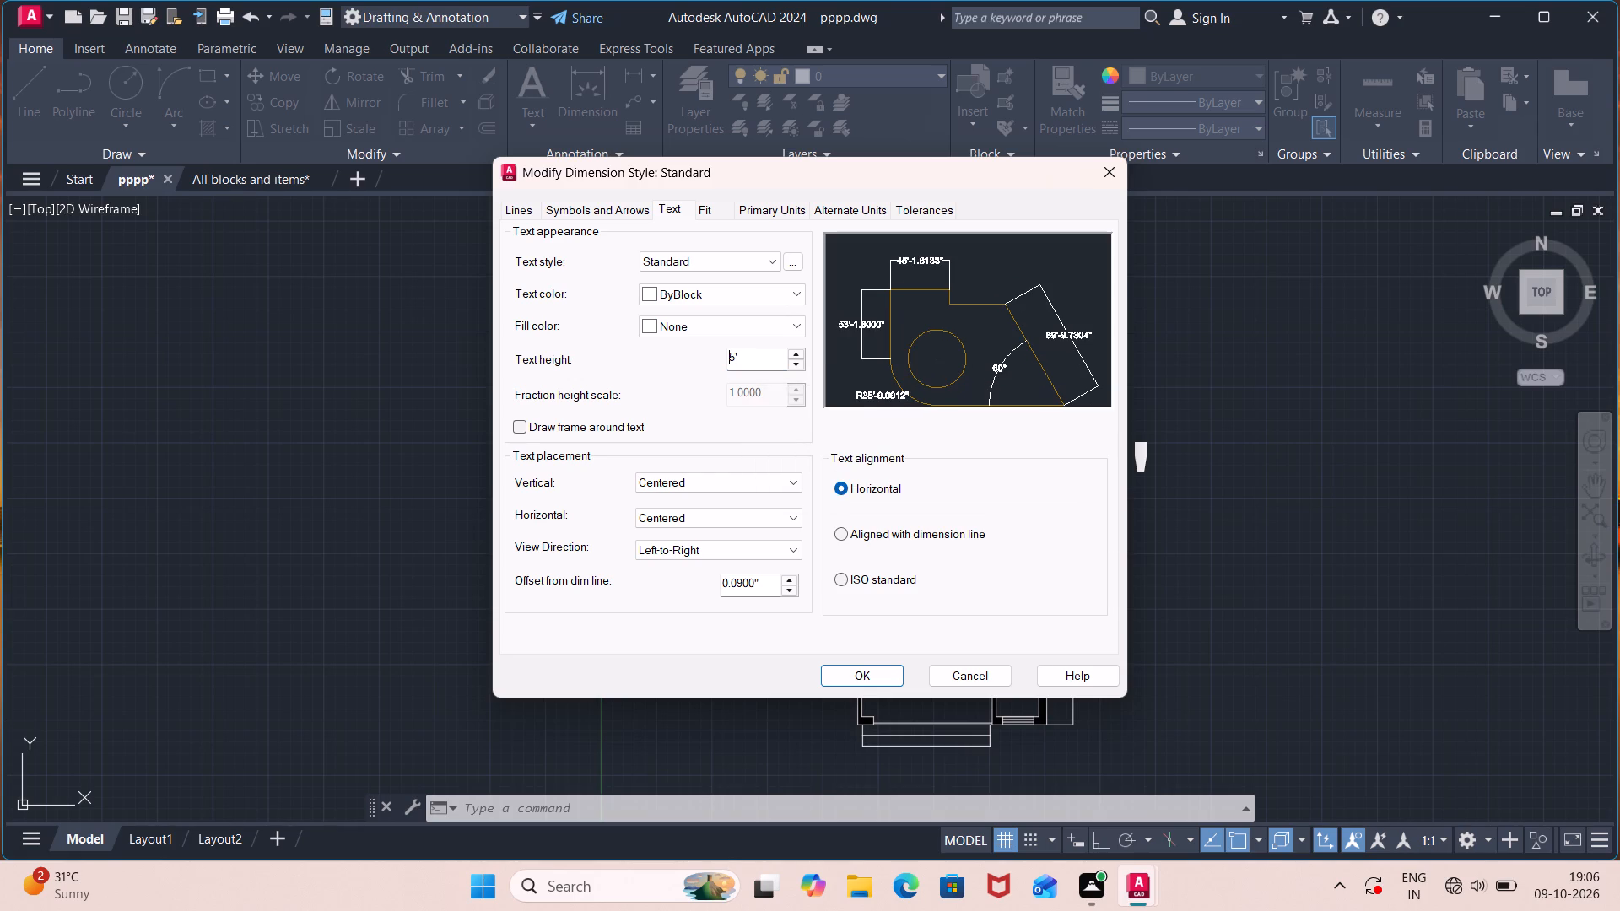
pyautogui.click(763, 362)
pyautogui.press('BackSpace')
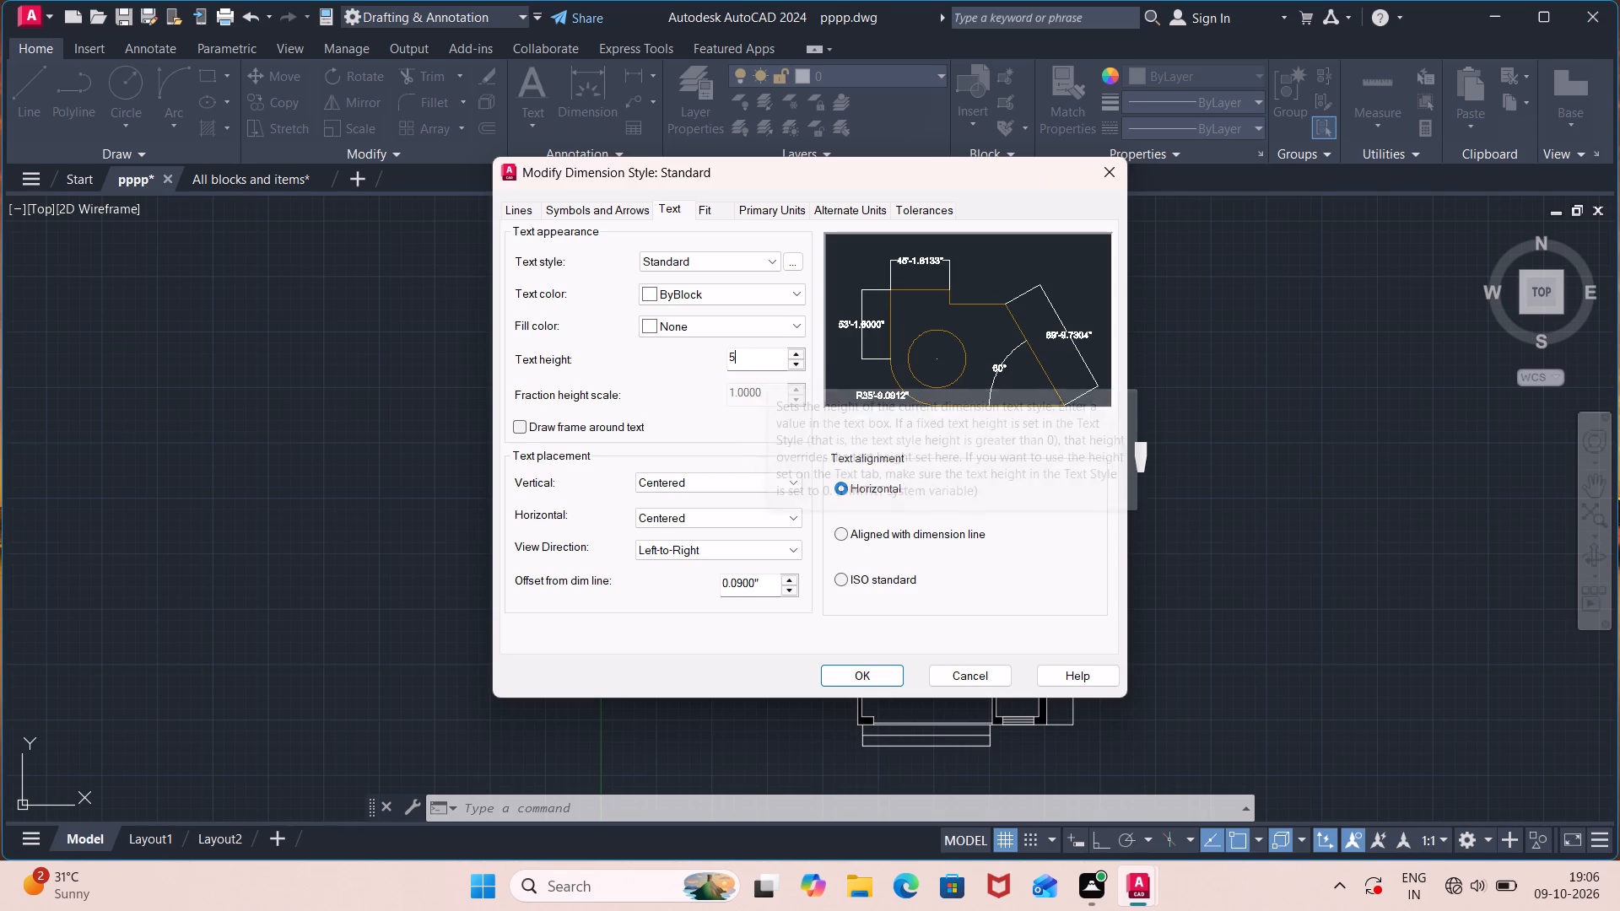
pyautogui.hotkey('shift', '"')
pyautogui.press('Return')
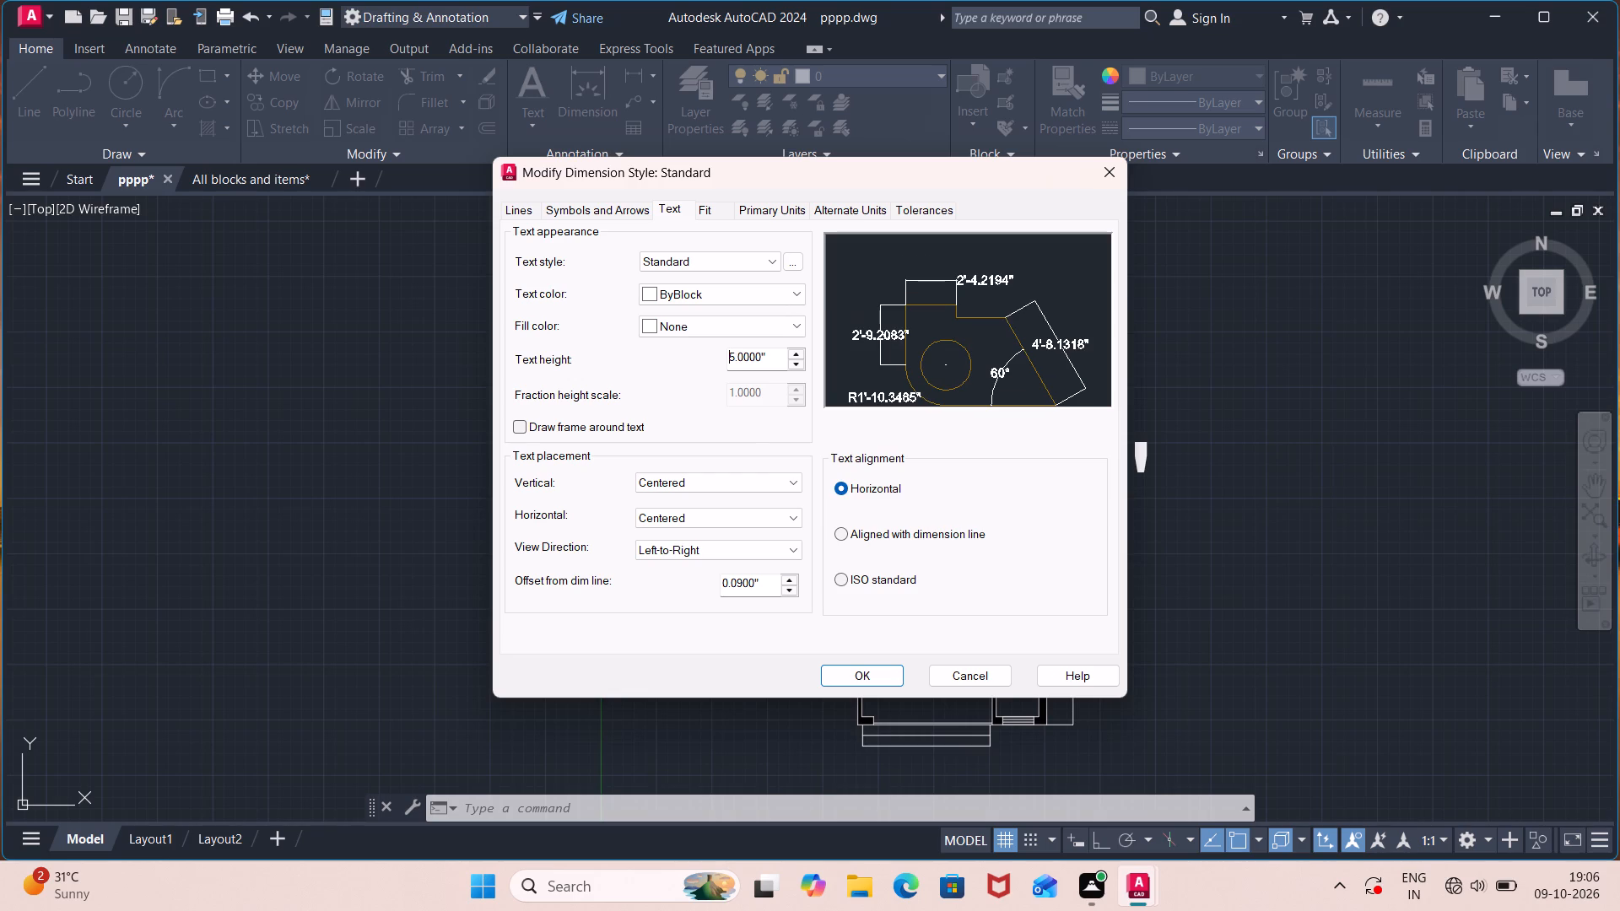
# Set the first and second arrowheads of the Standard dimension style to Architectural tick.
pyautogui.click(624, 210)
pyautogui.click(607, 269)
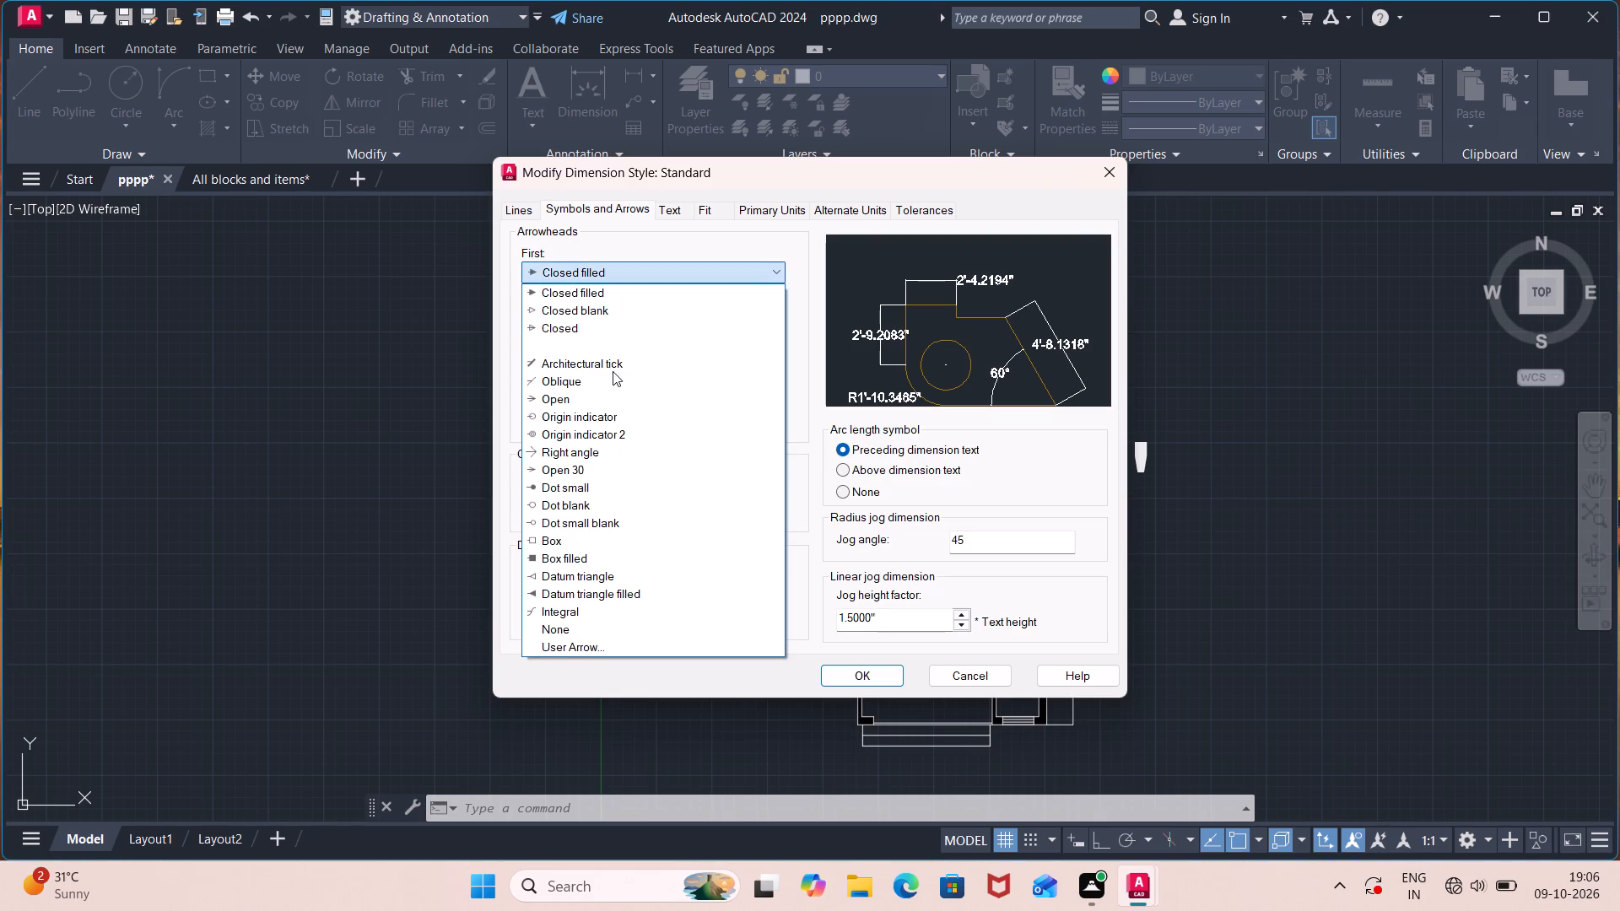
pyautogui.click(613, 372)
pyautogui.click(610, 321)
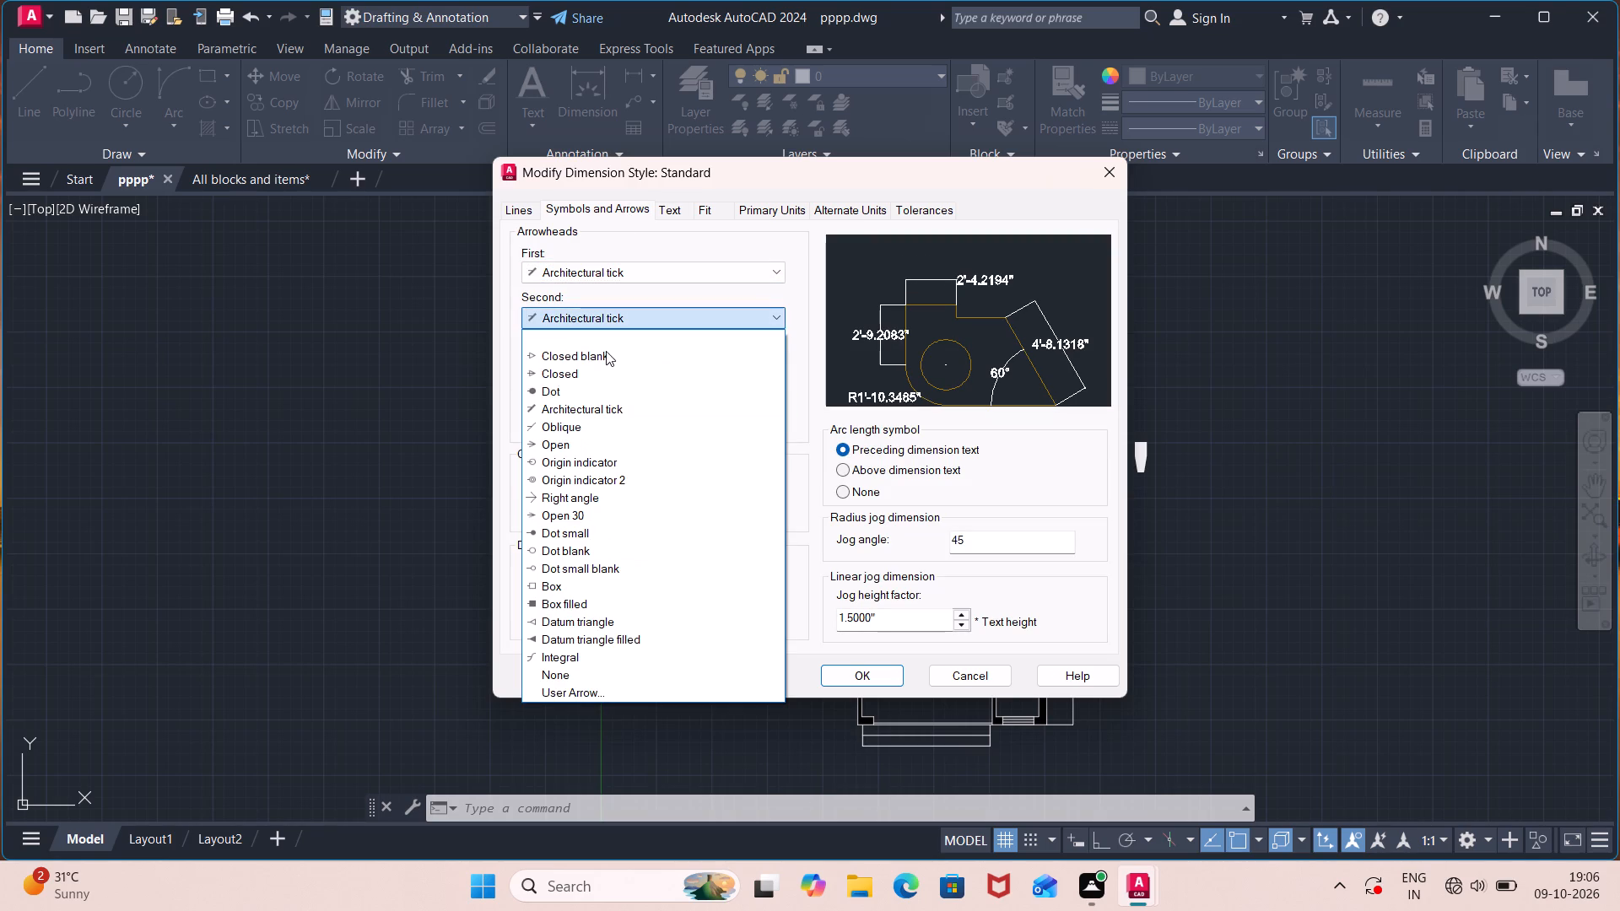
pyautogui.click(603, 406)
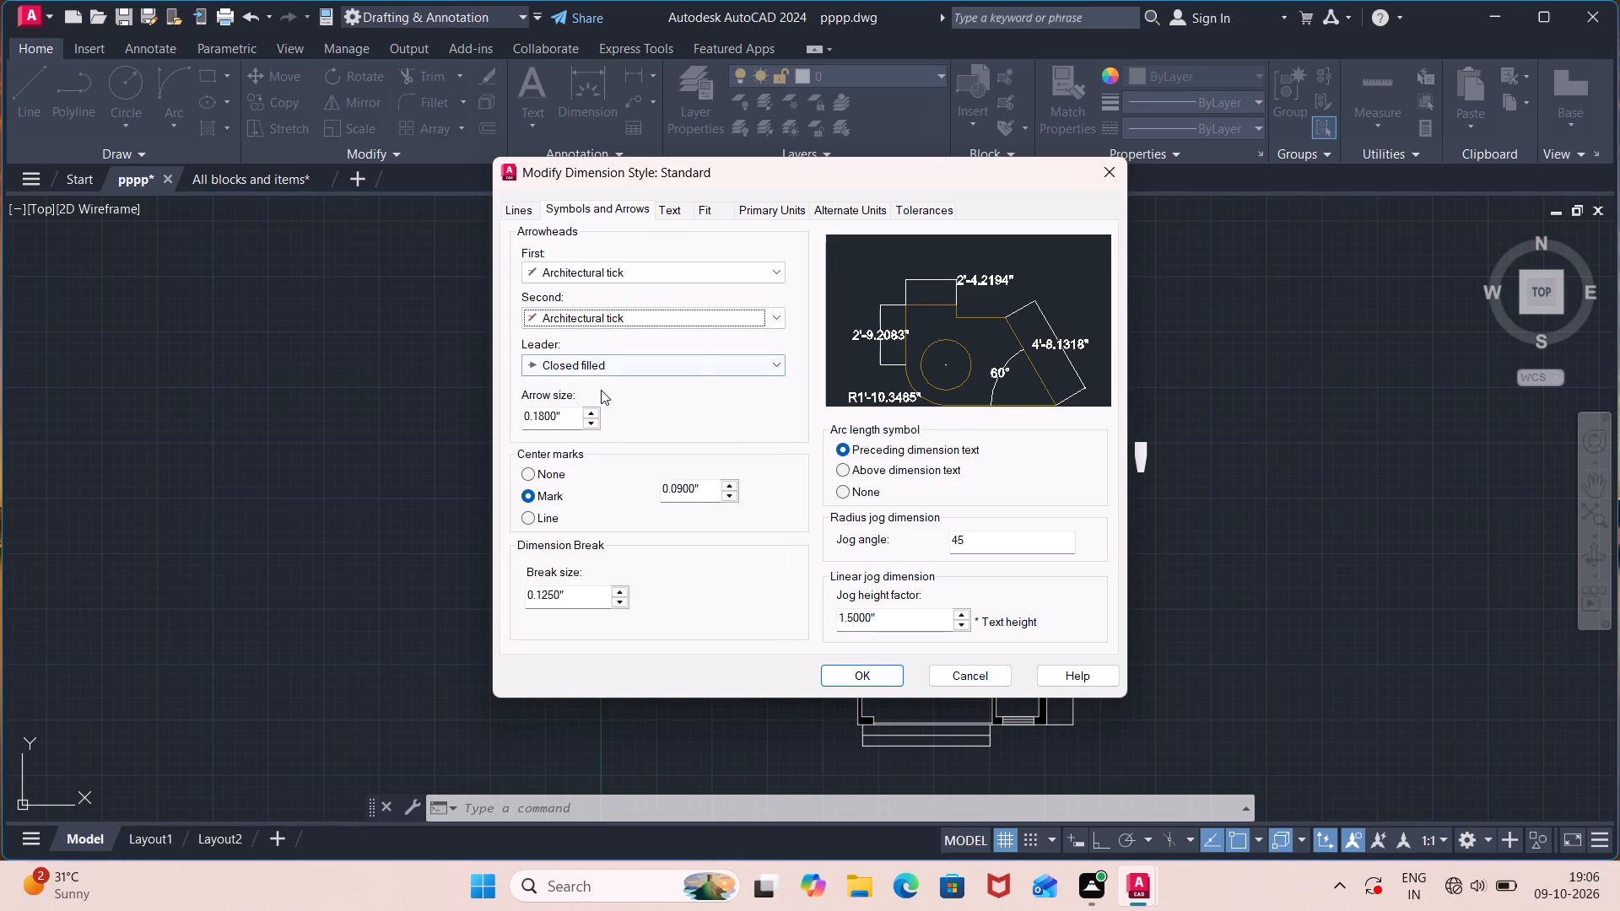
# Set the arrow size of the Standard dimension style to 1" and its center marks to None.
pyautogui.click(573, 421)
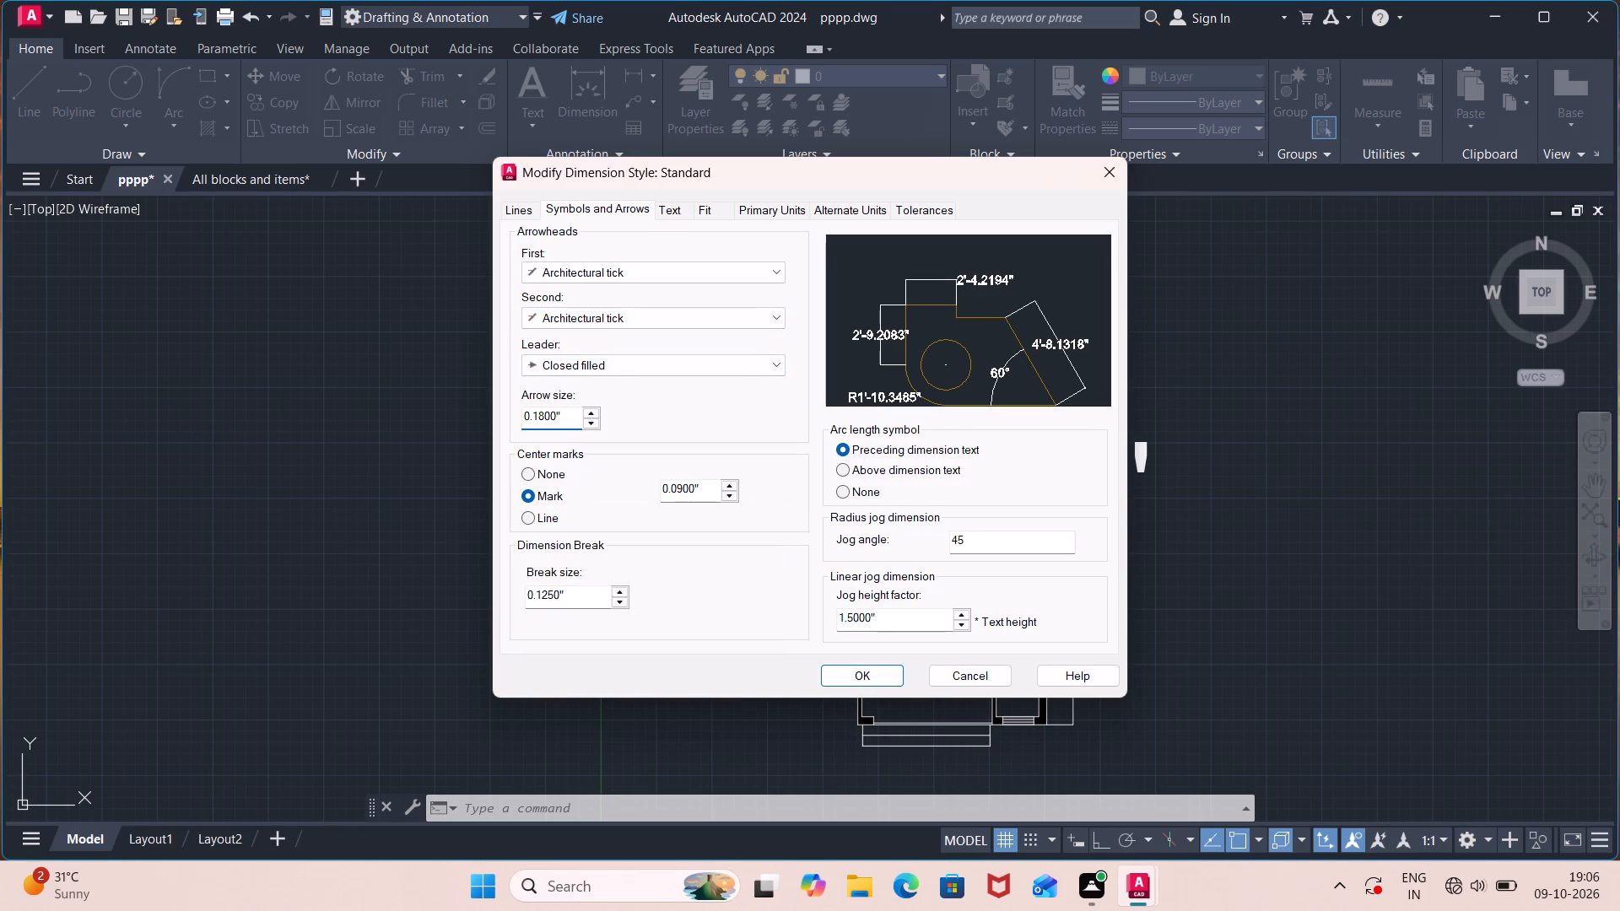
pyautogui.press('BackSpace')
pyautogui.press('BackSpace')
pyautogui.press('BackSpace')
pyautogui.press('BackSpace')
pyautogui.press('BackSpace')
pyautogui.press('BackSpace')
pyautogui.press('BackSpace')
pyautogui.write('1"')
pyautogui.press('Return')
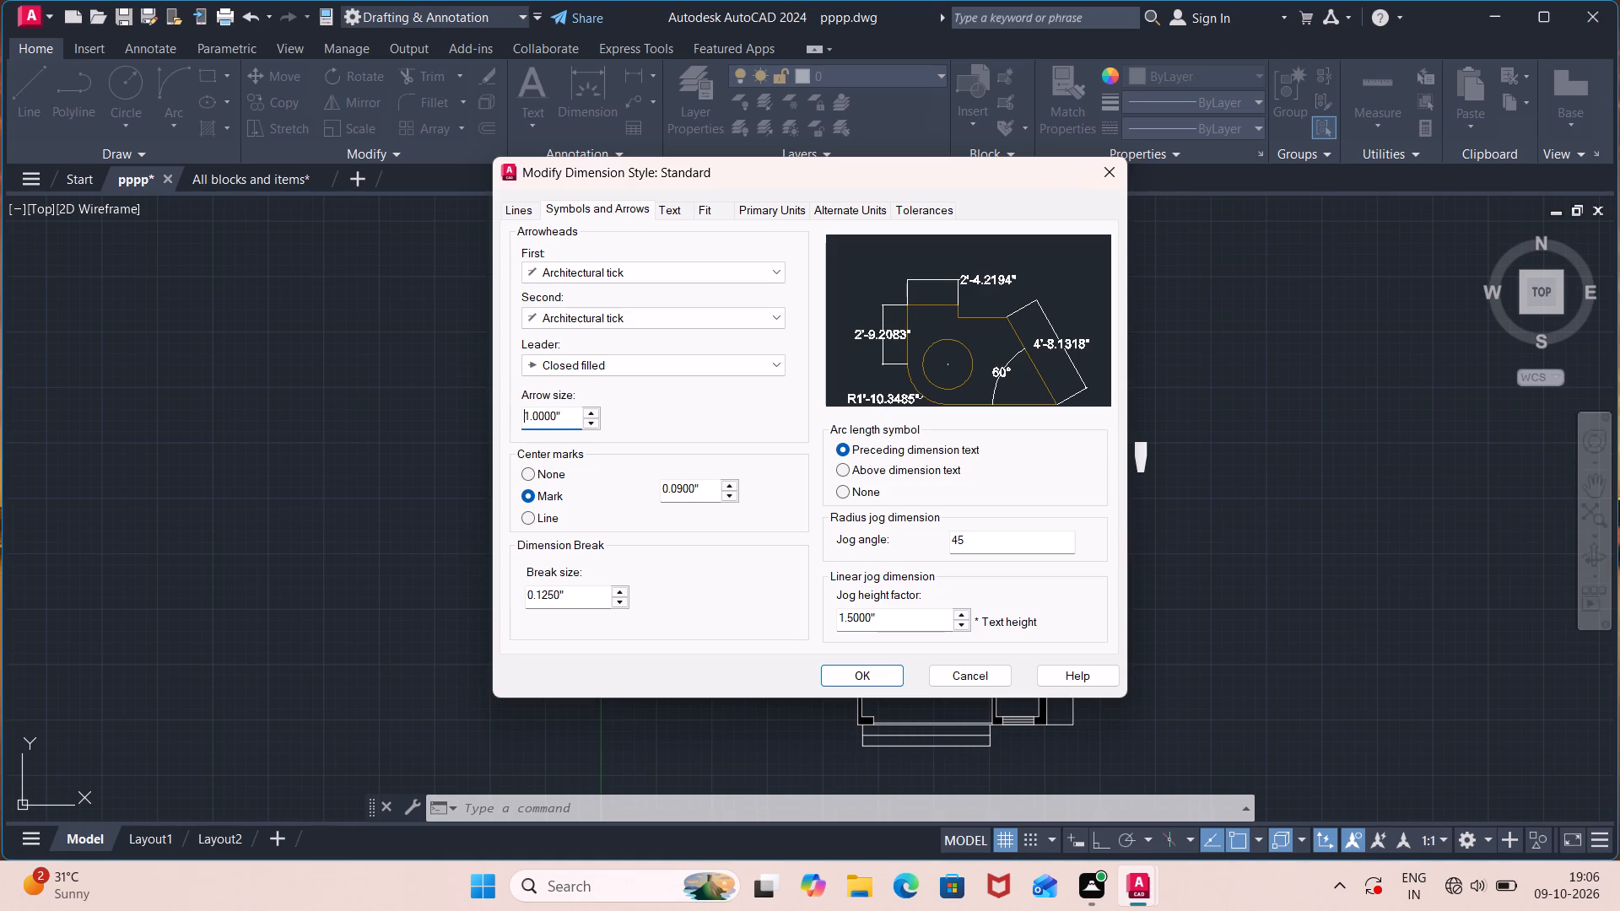
pyautogui.click(529, 471)
# Set the dimension line color to Color 253 and the extension line color to Color 251.
pyautogui.click(522, 208)
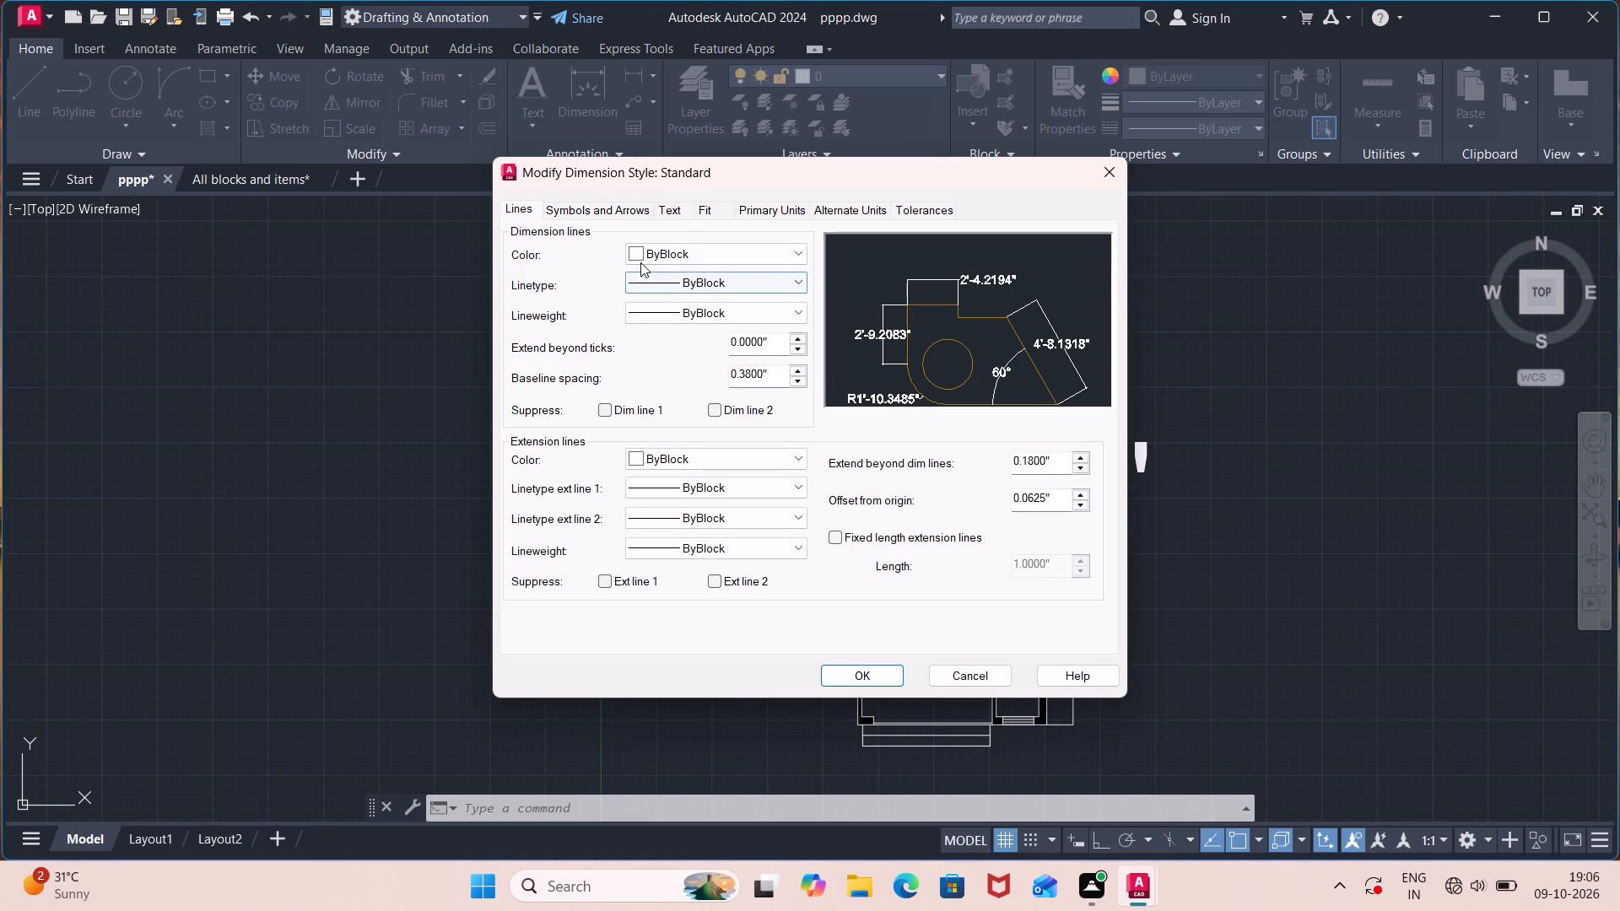
pyautogui.click(634, 254)
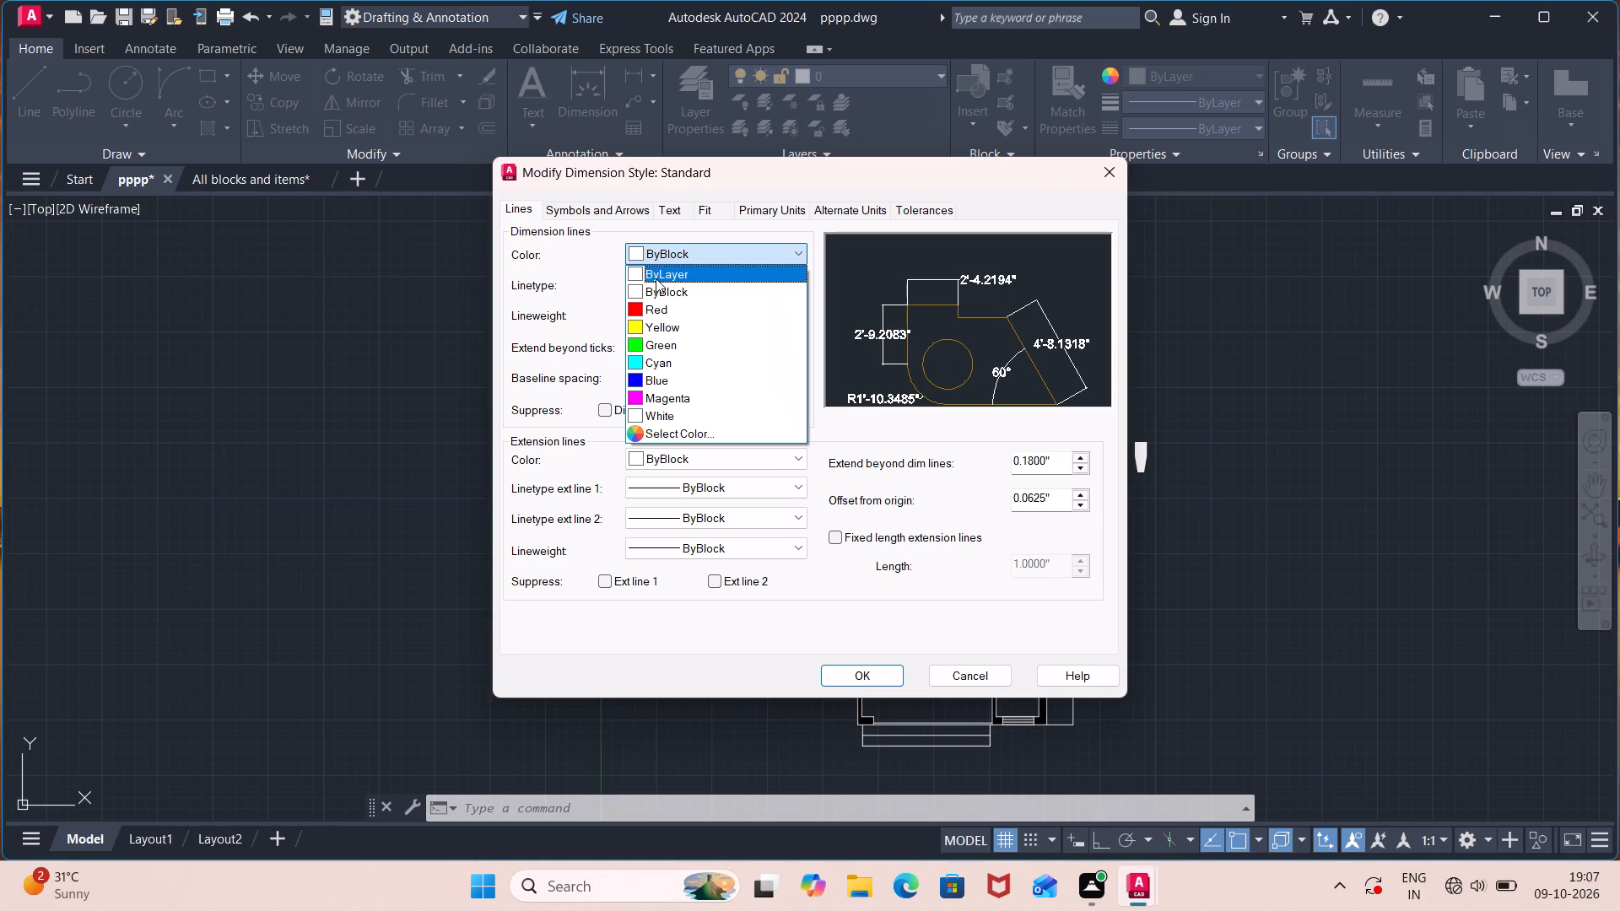
pyautogui.click(669, 430)
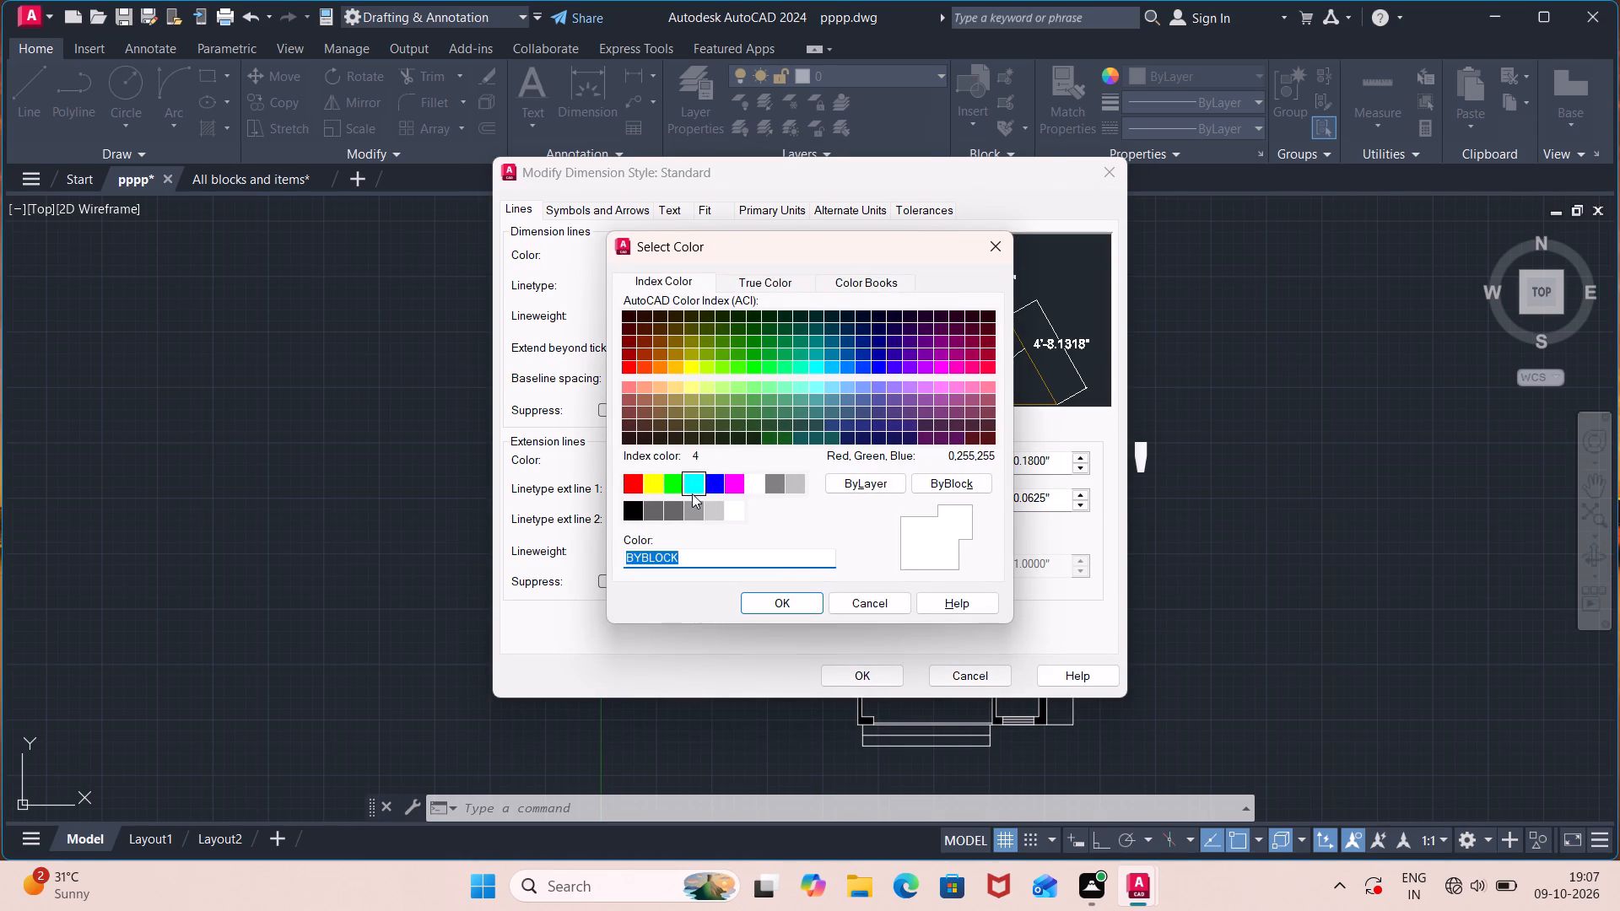
pyautogui.click(695, 515)
pyautogui.click(764, 605)
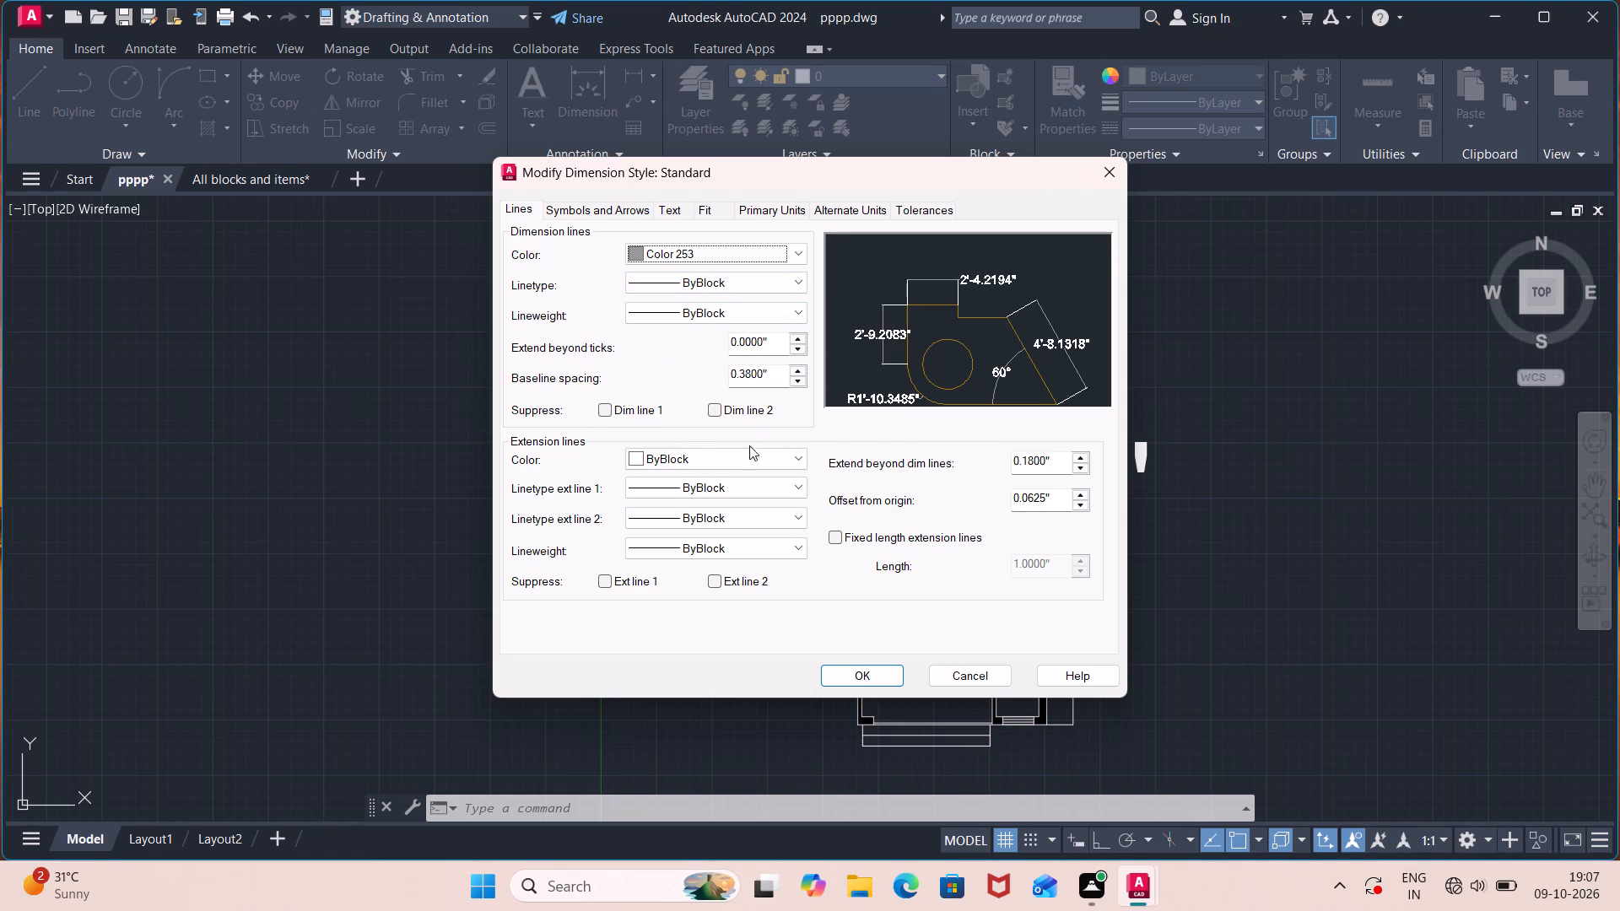
pyautogui.click(640, 454)
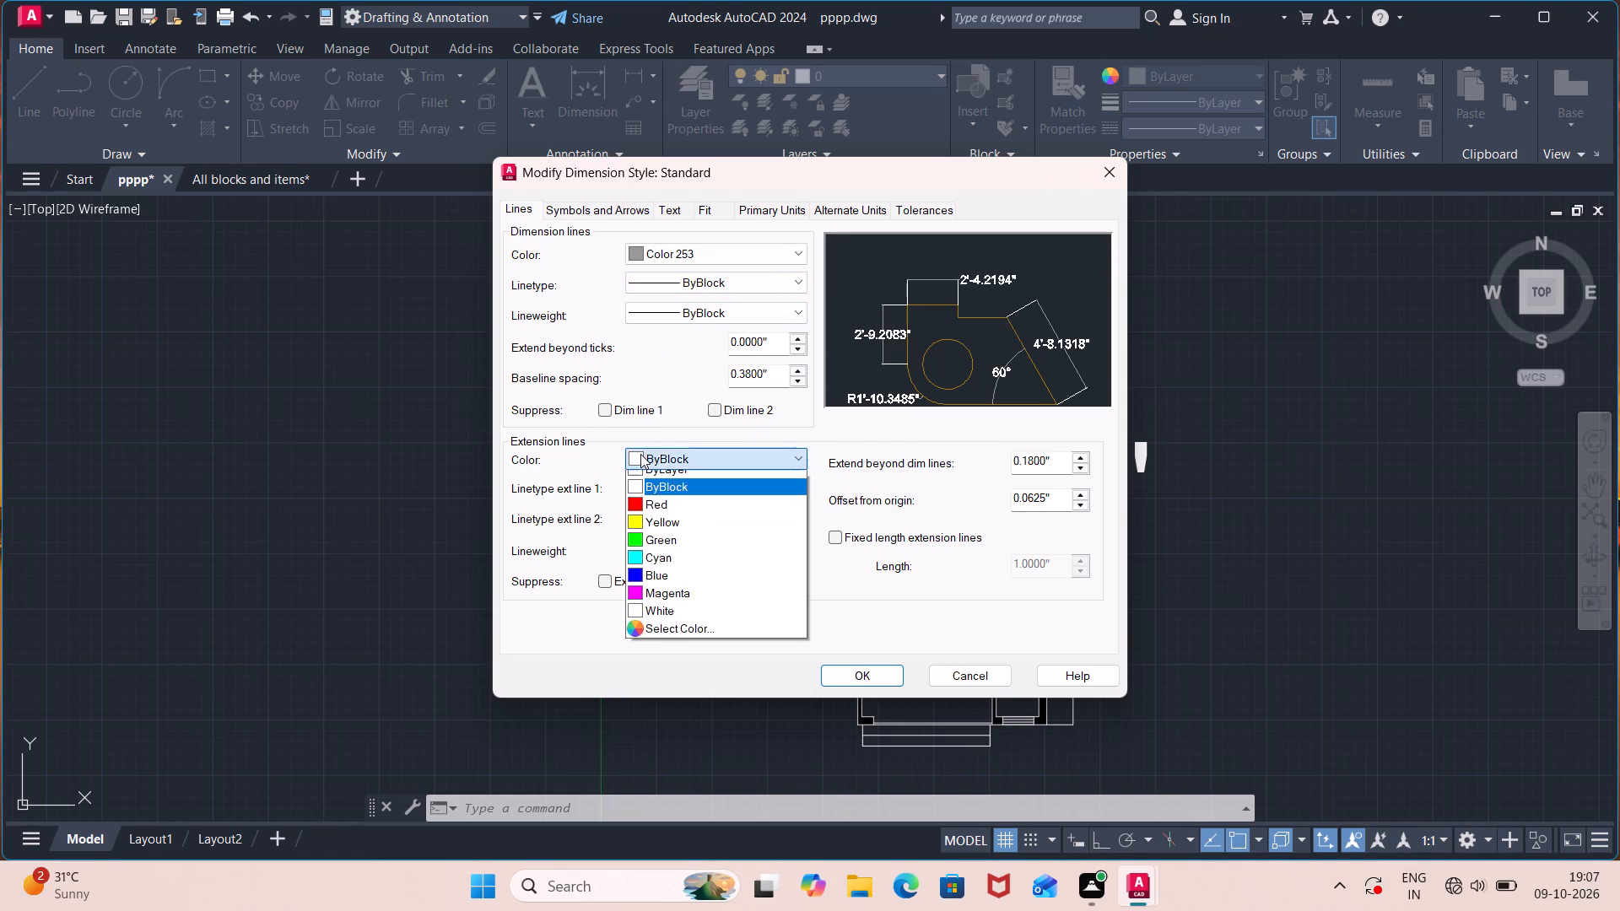
pyautogui.click(655, 644)
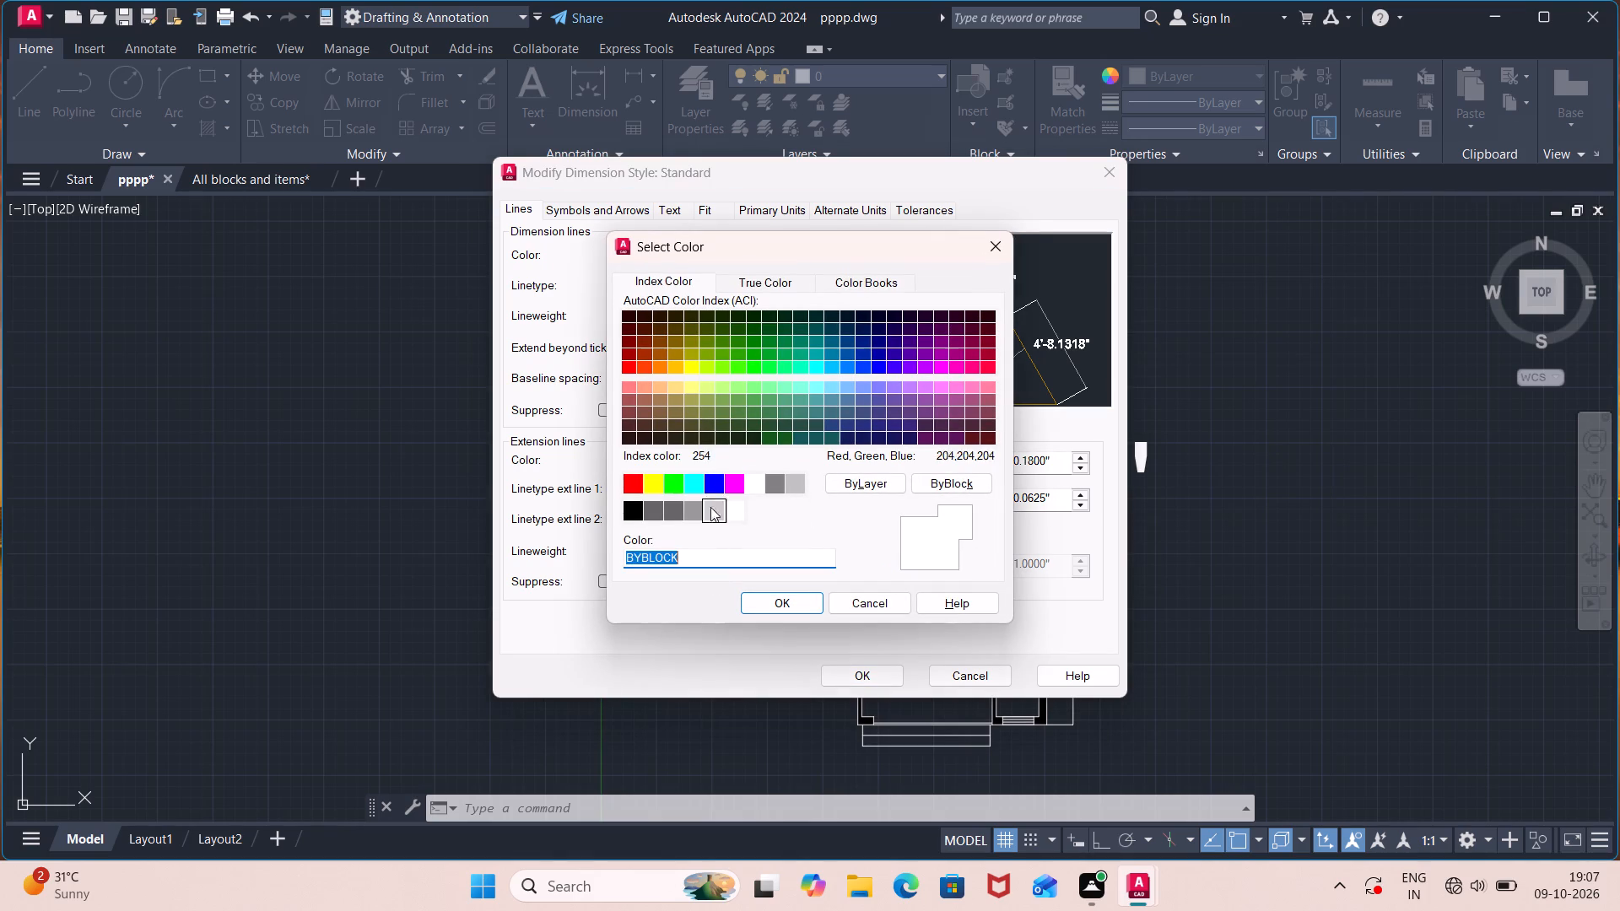
pyautogui.click(652, 512)
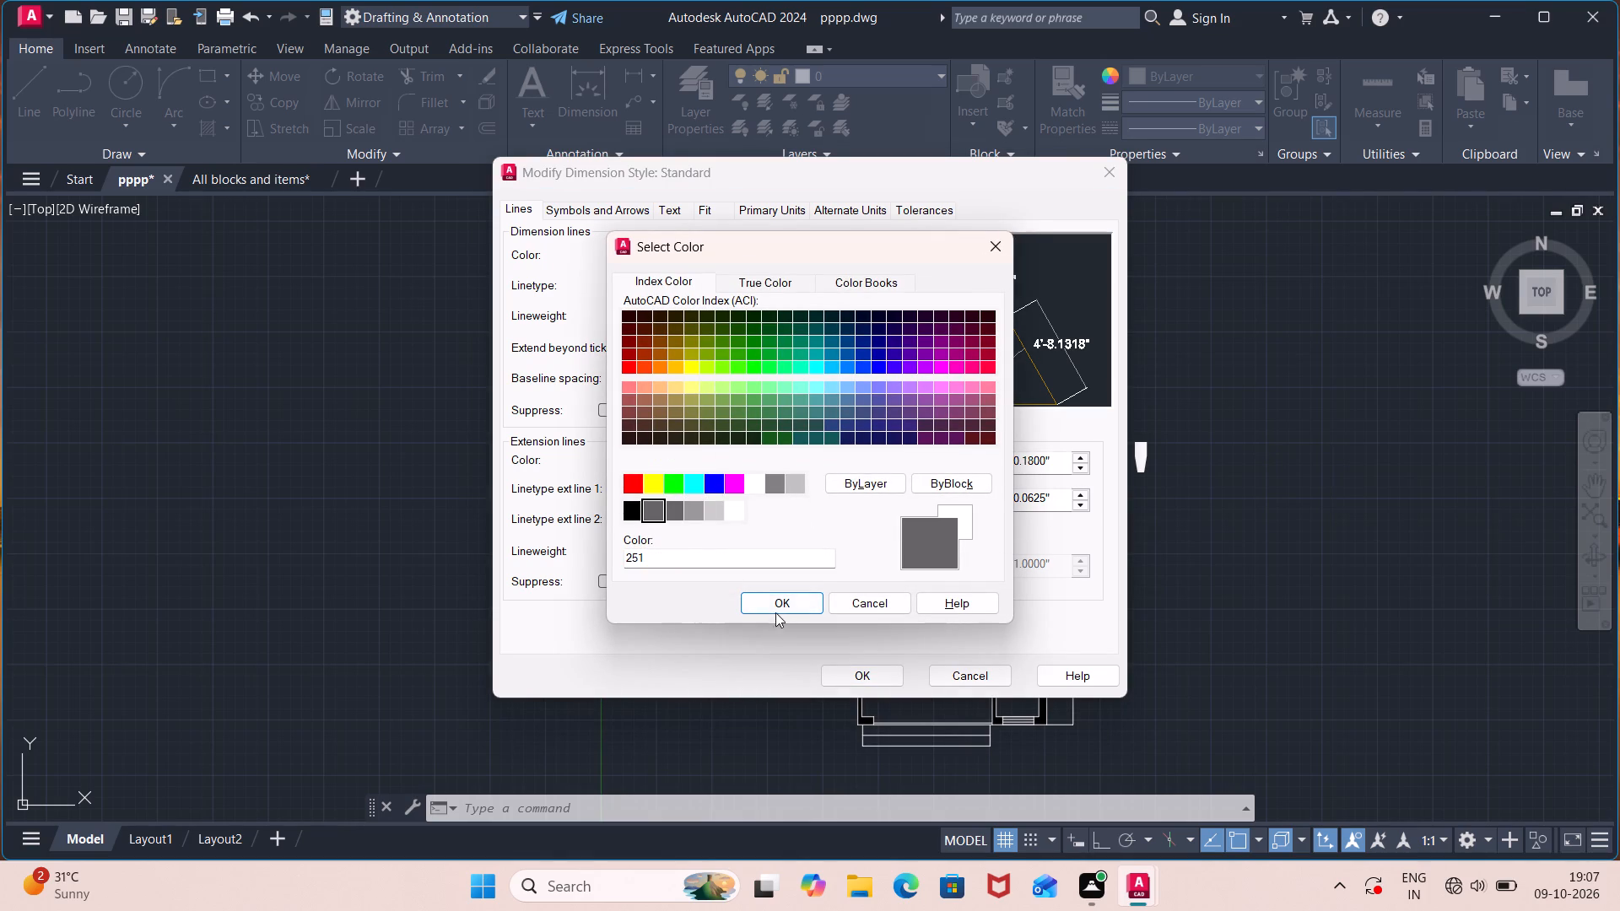
pyautogui.click(775, 605)
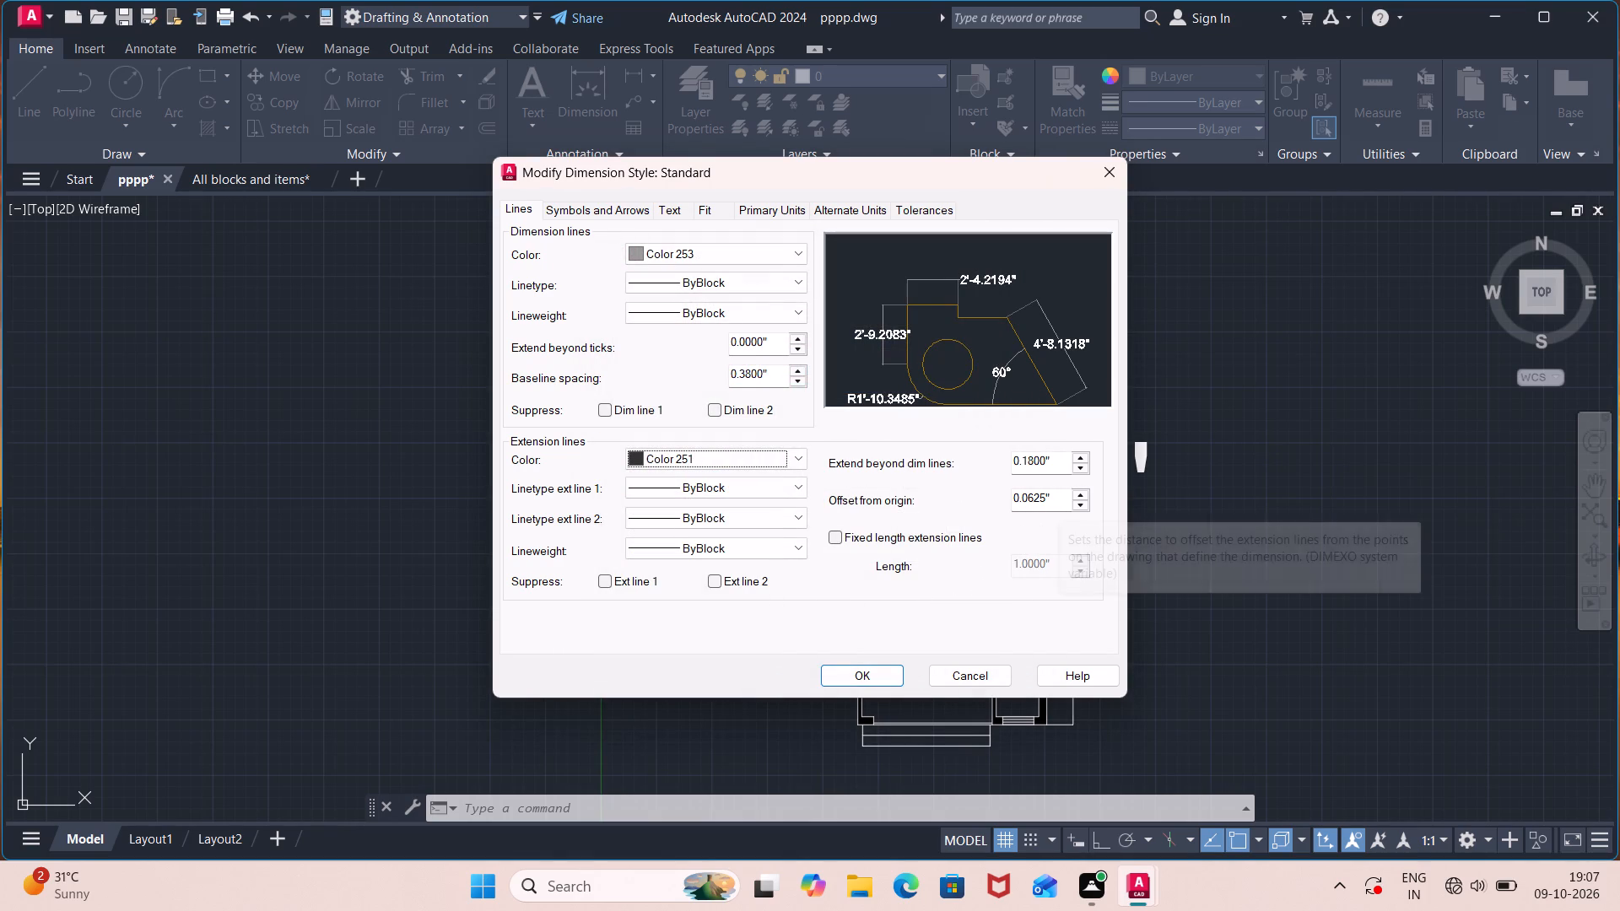
# Set extension lines to extend 0.1830" beyond dimension lines with an 8" offset from origin, and apply the style changes.
pyautogui.click(1083, 461)
pyautogui.click(1083, 460)
pyautogui.click(1083, 460)
pyautogui.click(1083, 460)
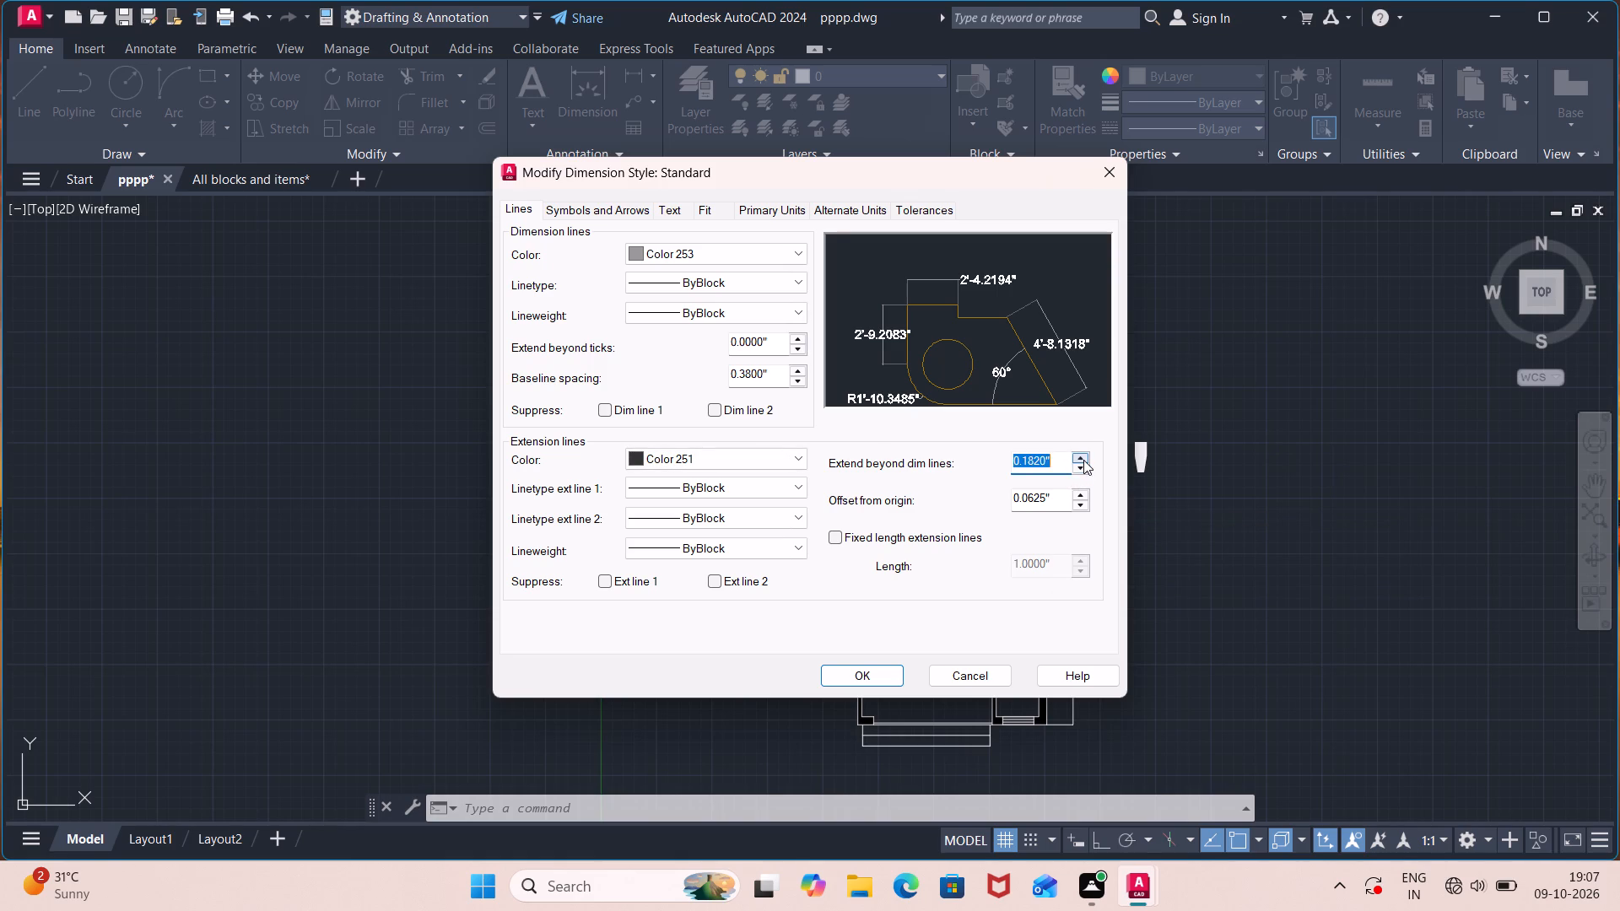
pyautogui.doubleClick(1083, 460)
pyautogui.click(1083, 503)
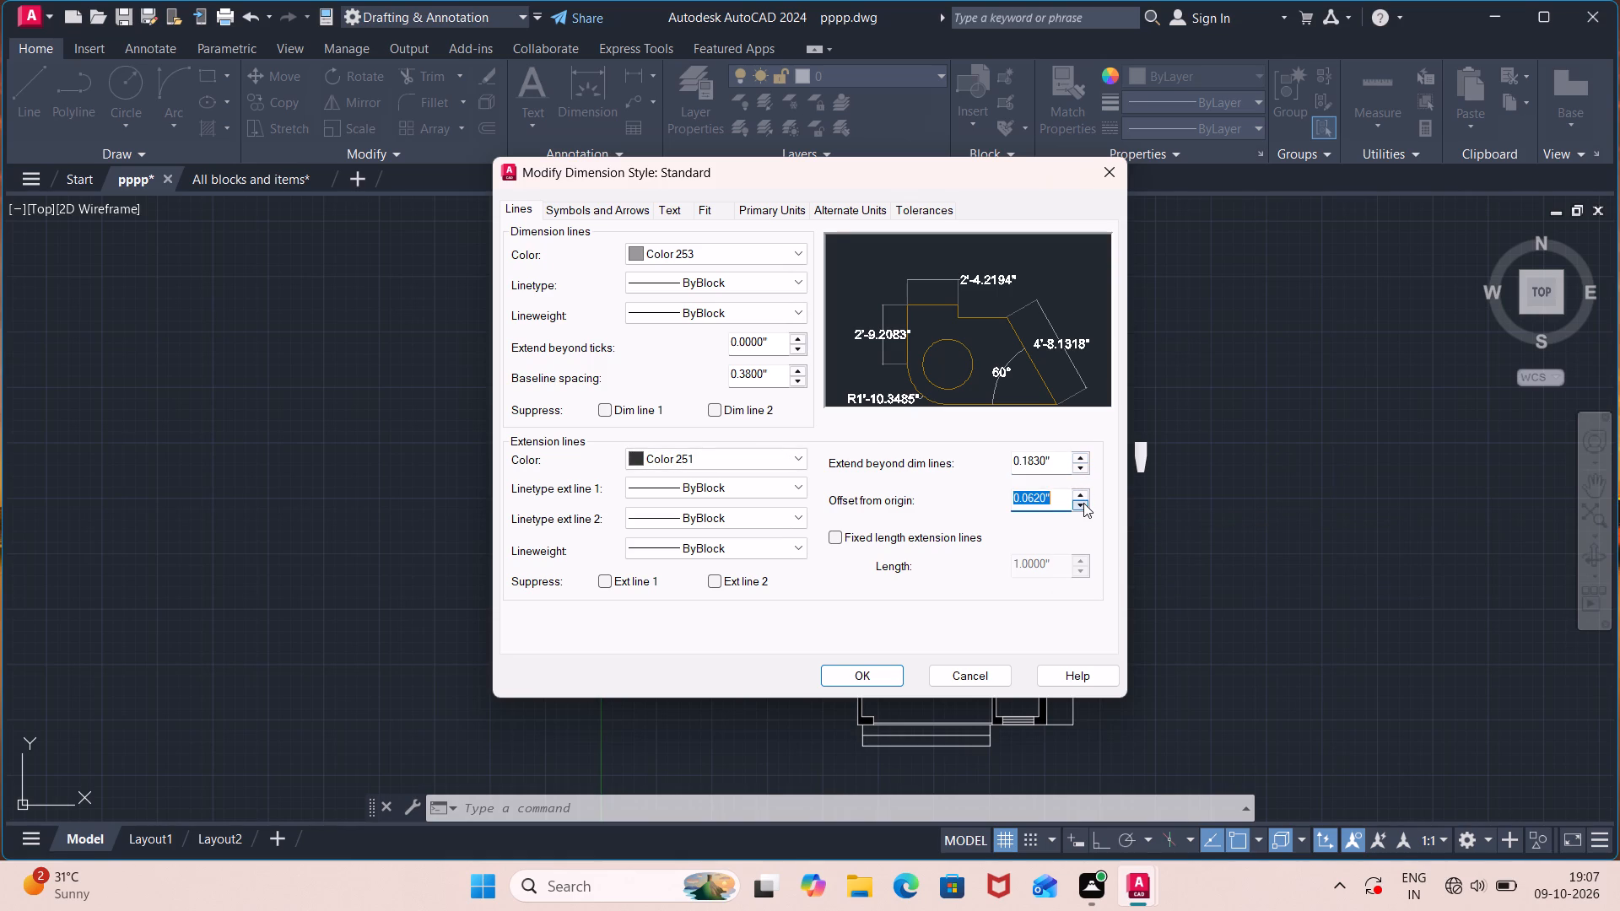
pyautogui.doubleClick(1083, 503)
pyautogui.tripleClick(1083, 494)
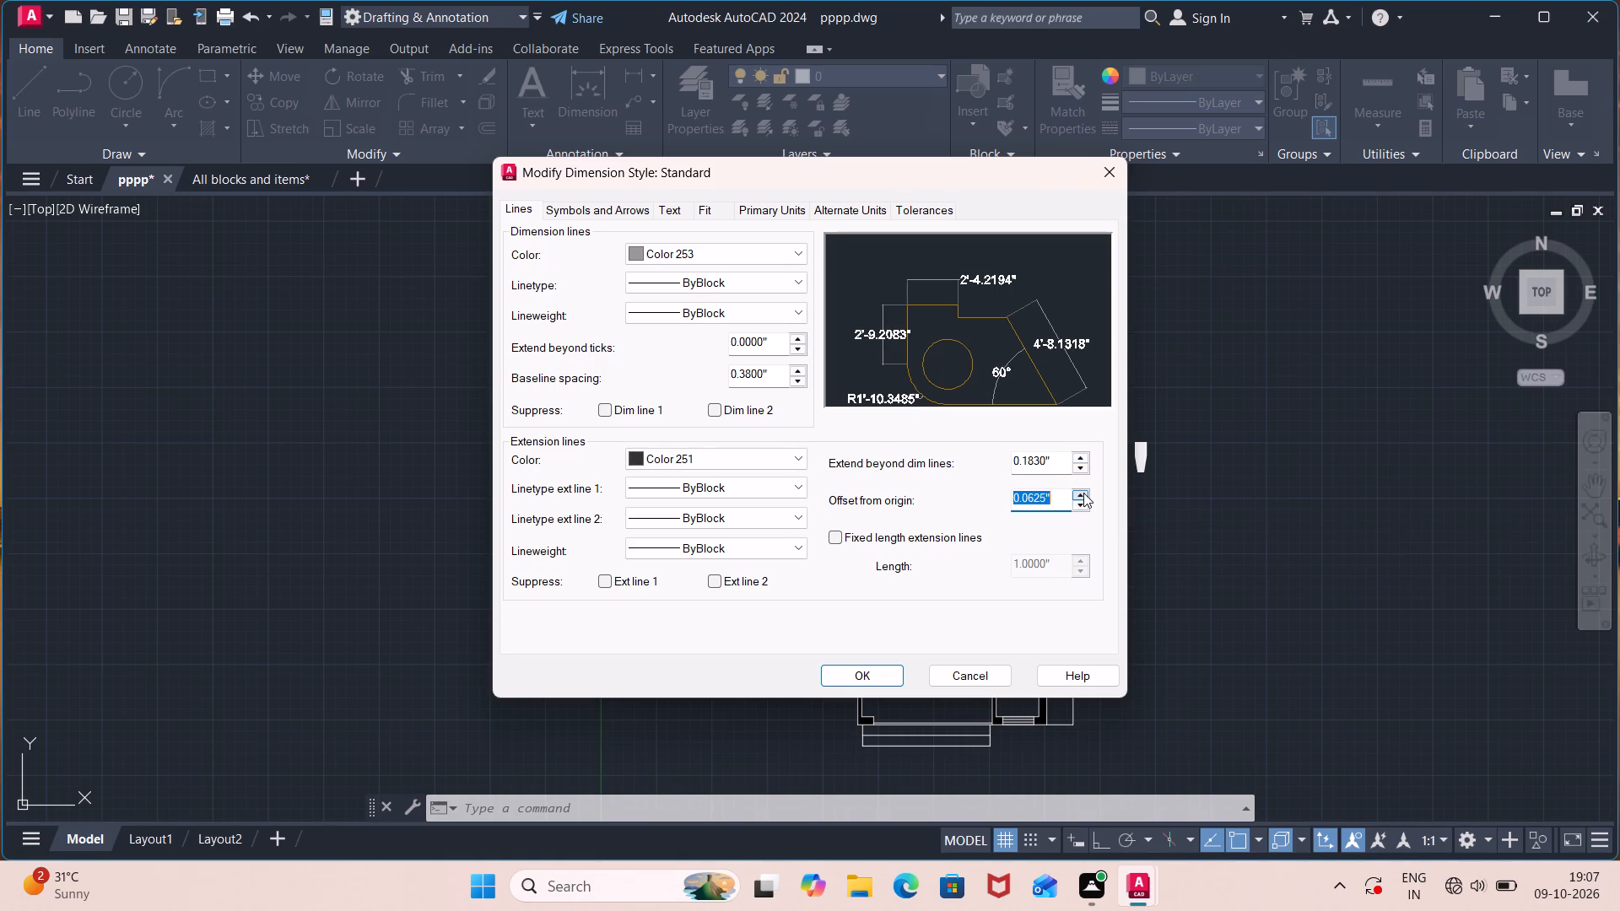
pyautogui.doubleClick(1083, 493)
pyautogui.press('8')
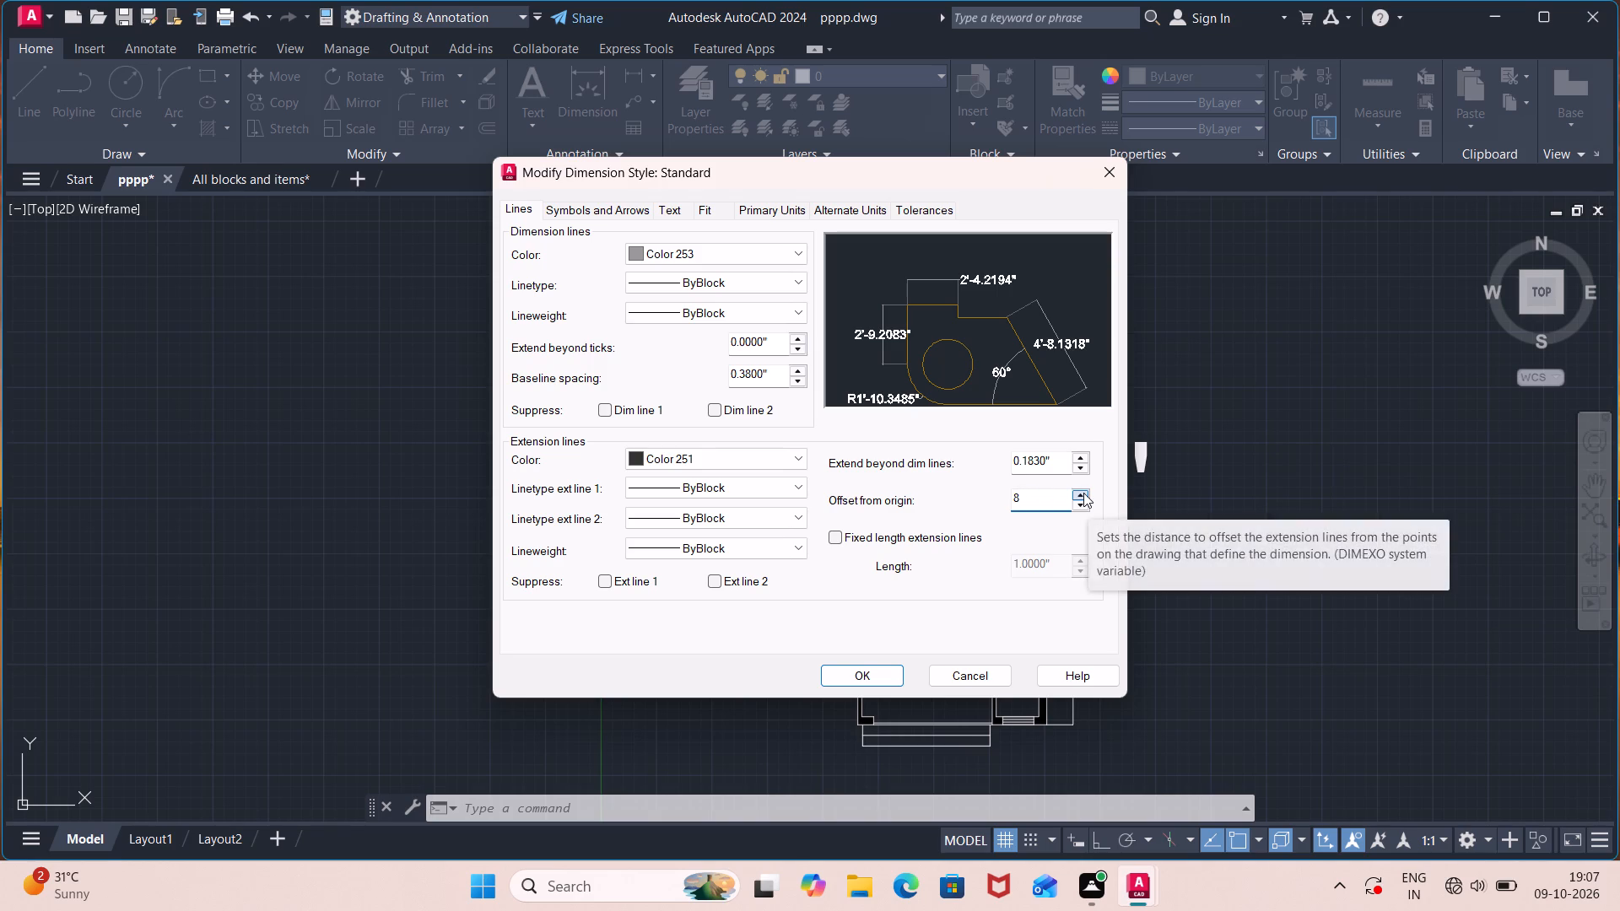
pyautogui.hotkey('shift', '"')
pyautogui.press('Return')
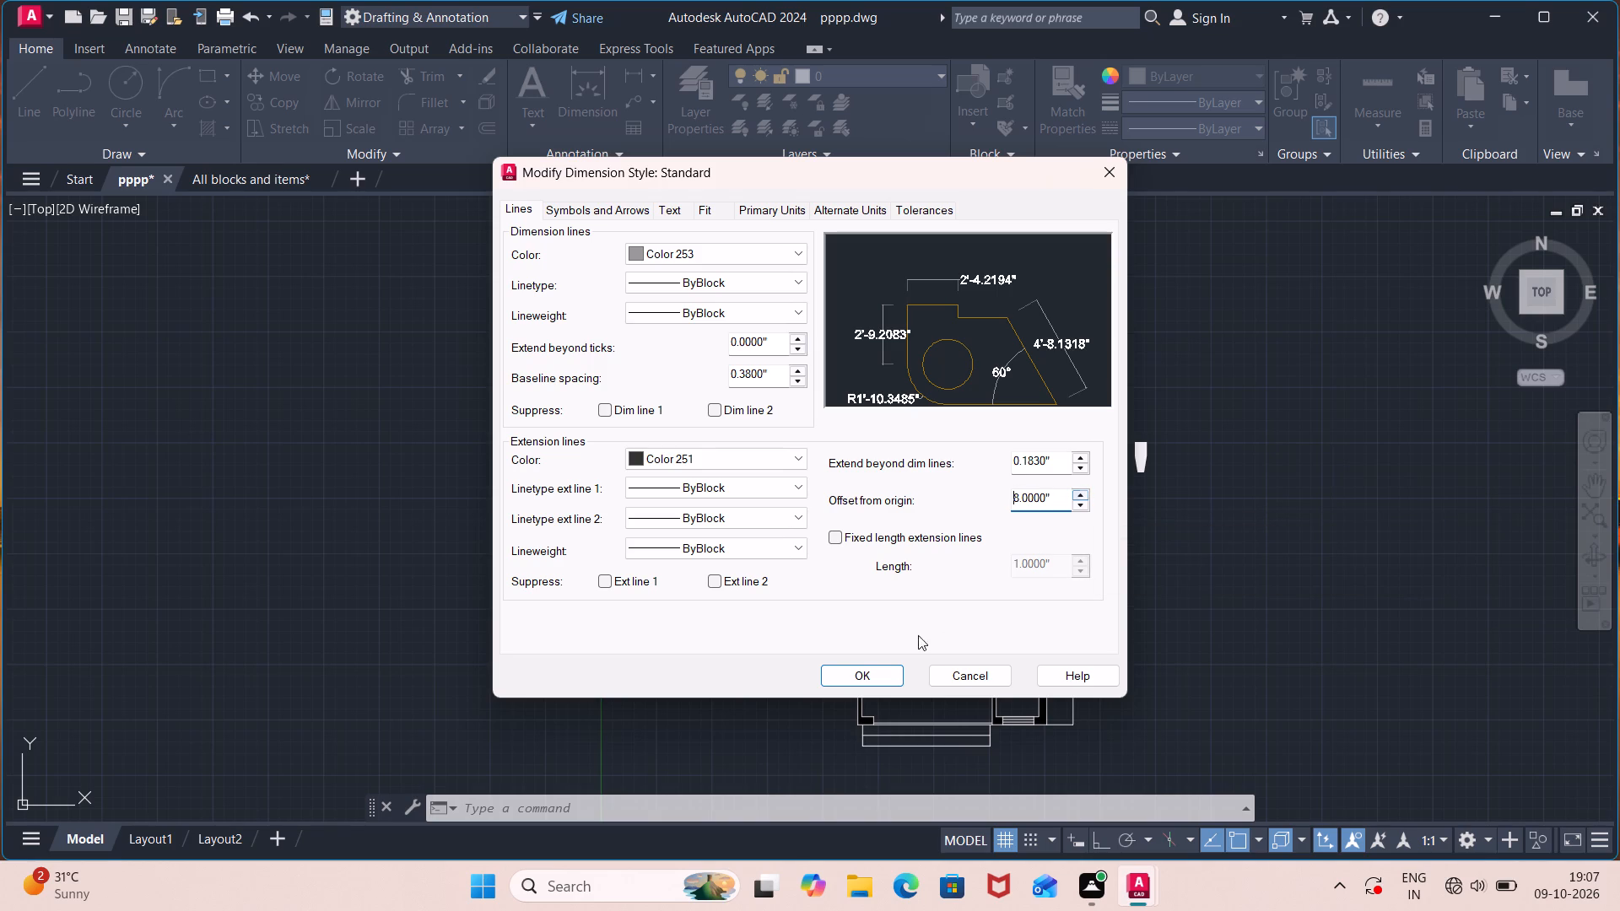
pyautogui.click(864, 675)
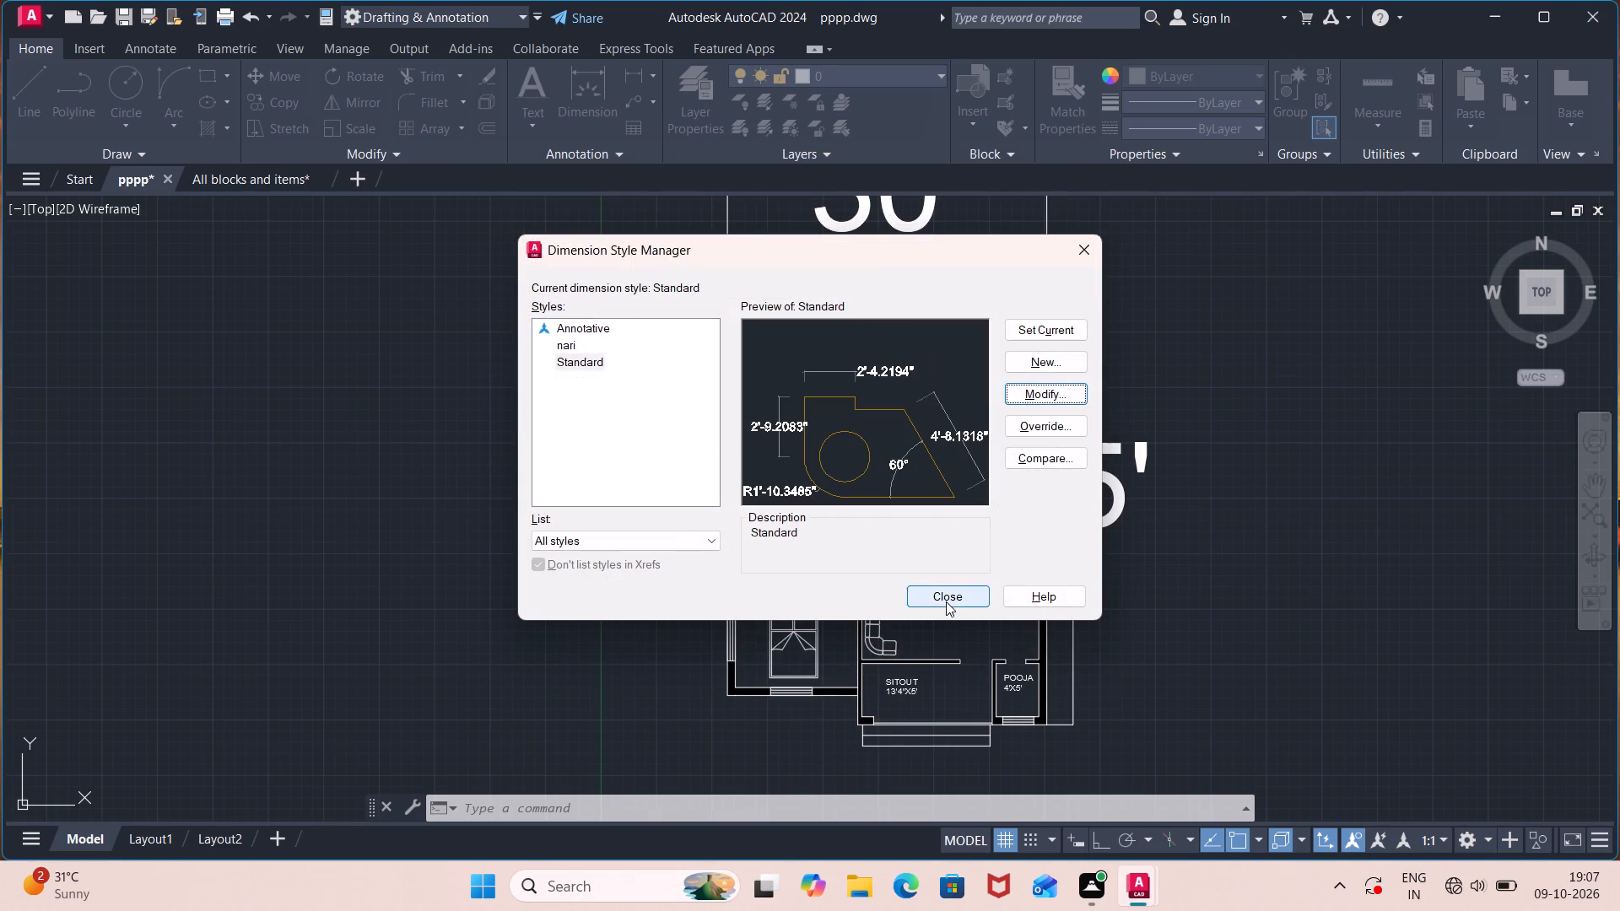
pyautogui.click(946, 600)
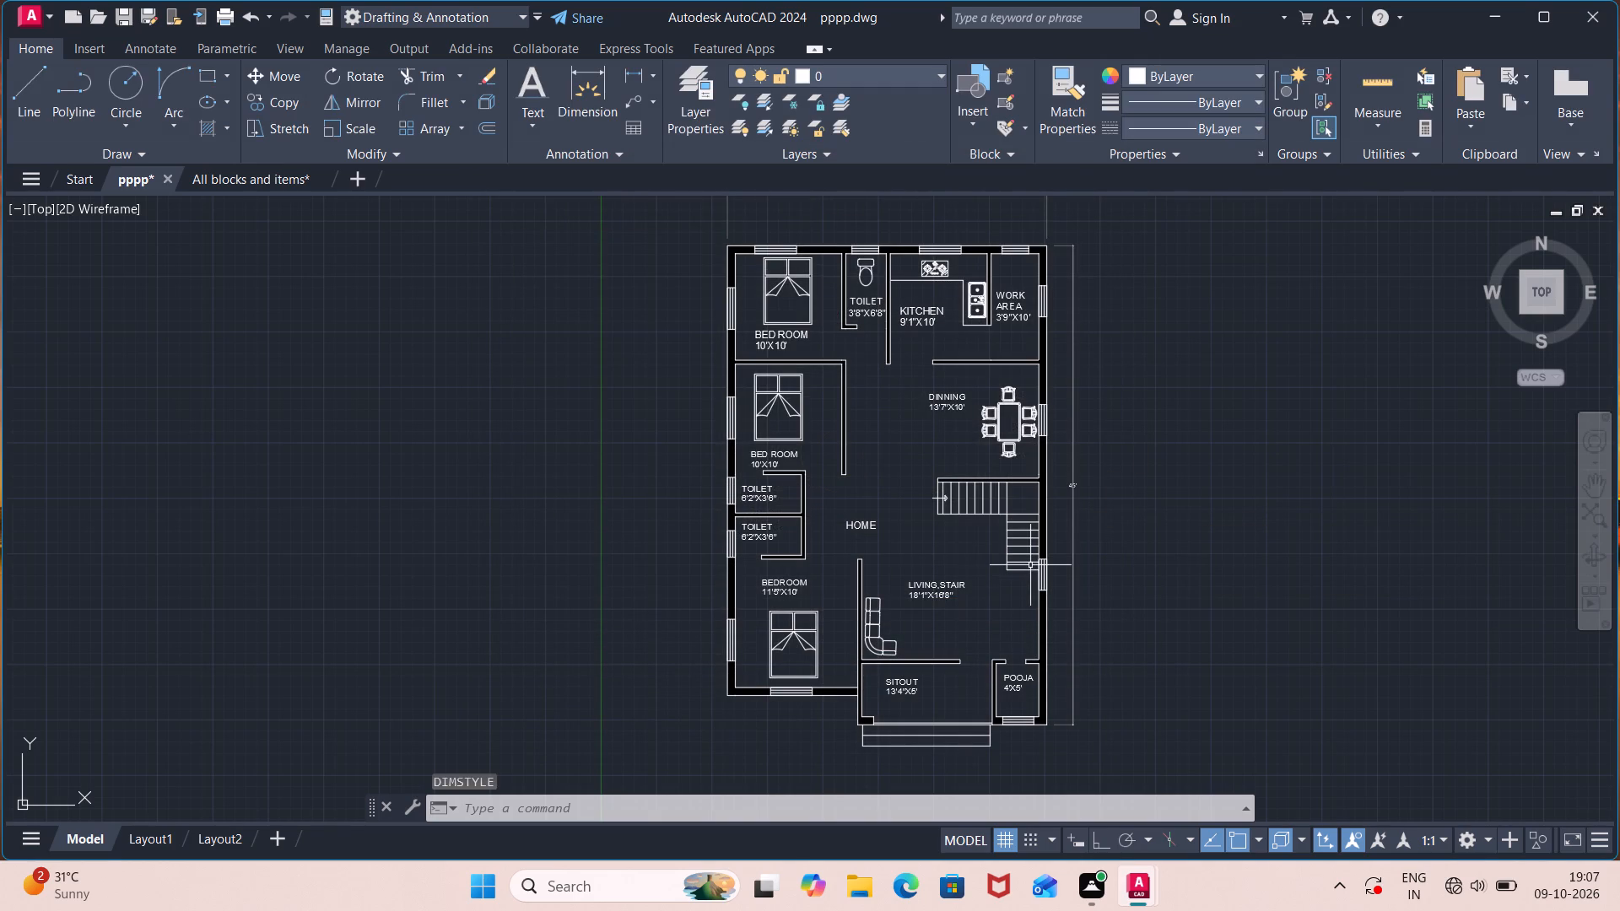
# Examine the text, ticks and extension lines of the overall width and height dimensions around the floor plan.
pyautogui.scroll(3, 1107, 515)
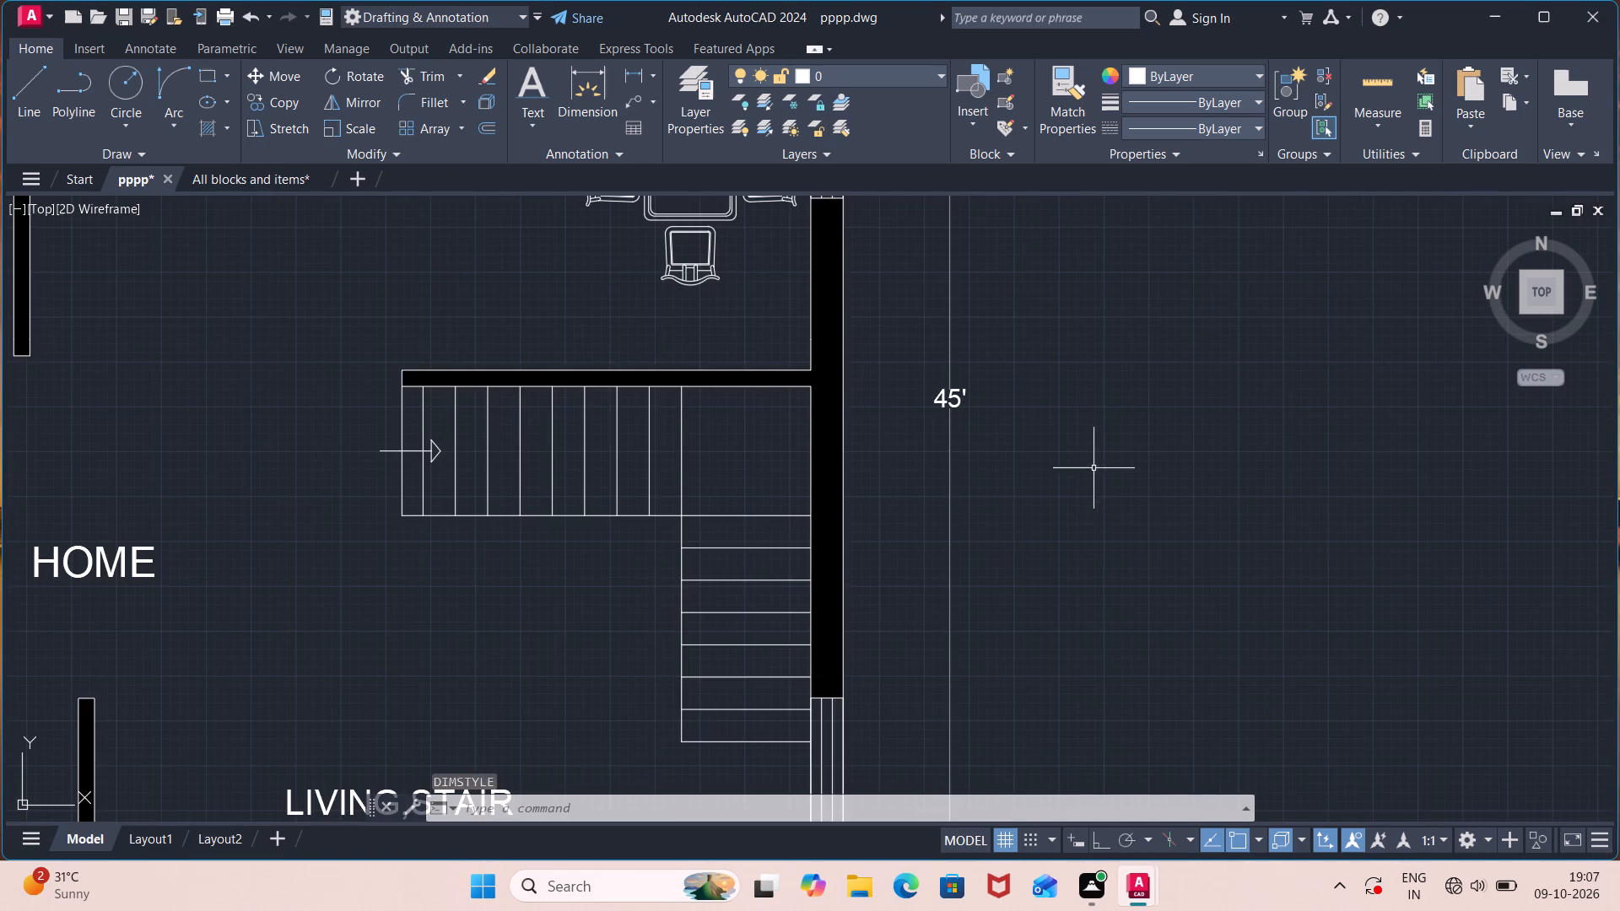
pyautogui.scroll(-3, 1033, 445)
pyautogui.moveTo(1033, 445); pyautogui.dragTo(1059, 594, button='middle')
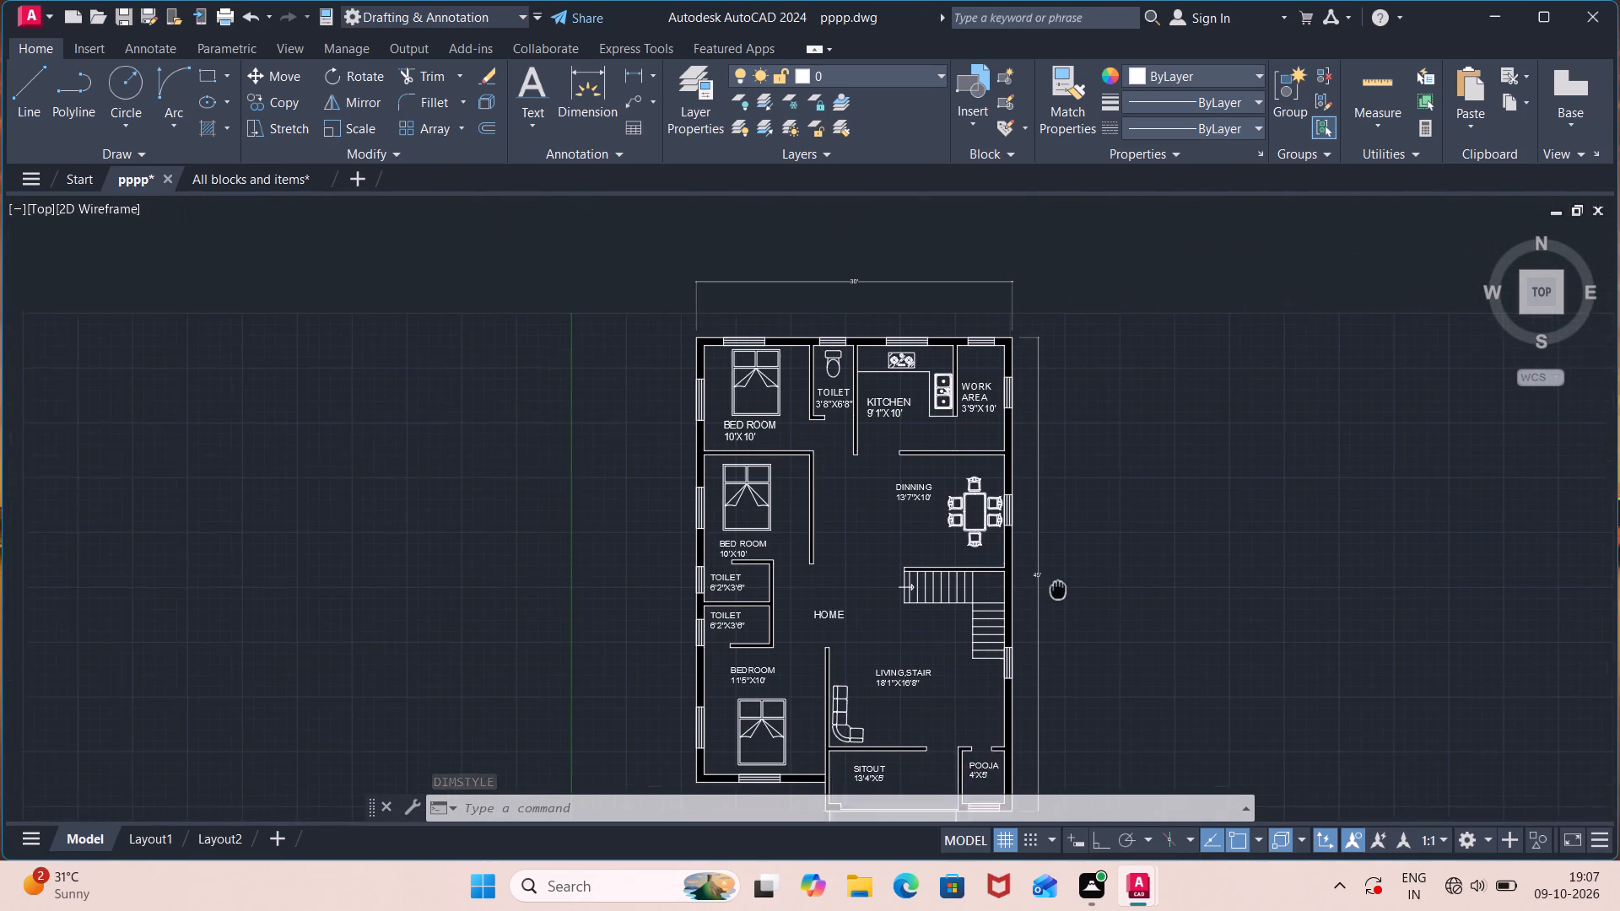
pyautogui.moveTo(1059, 594); pyautogui.dragTo(1060, 608, button='middle')
pyautogui.scroll(2, 1035, 448)
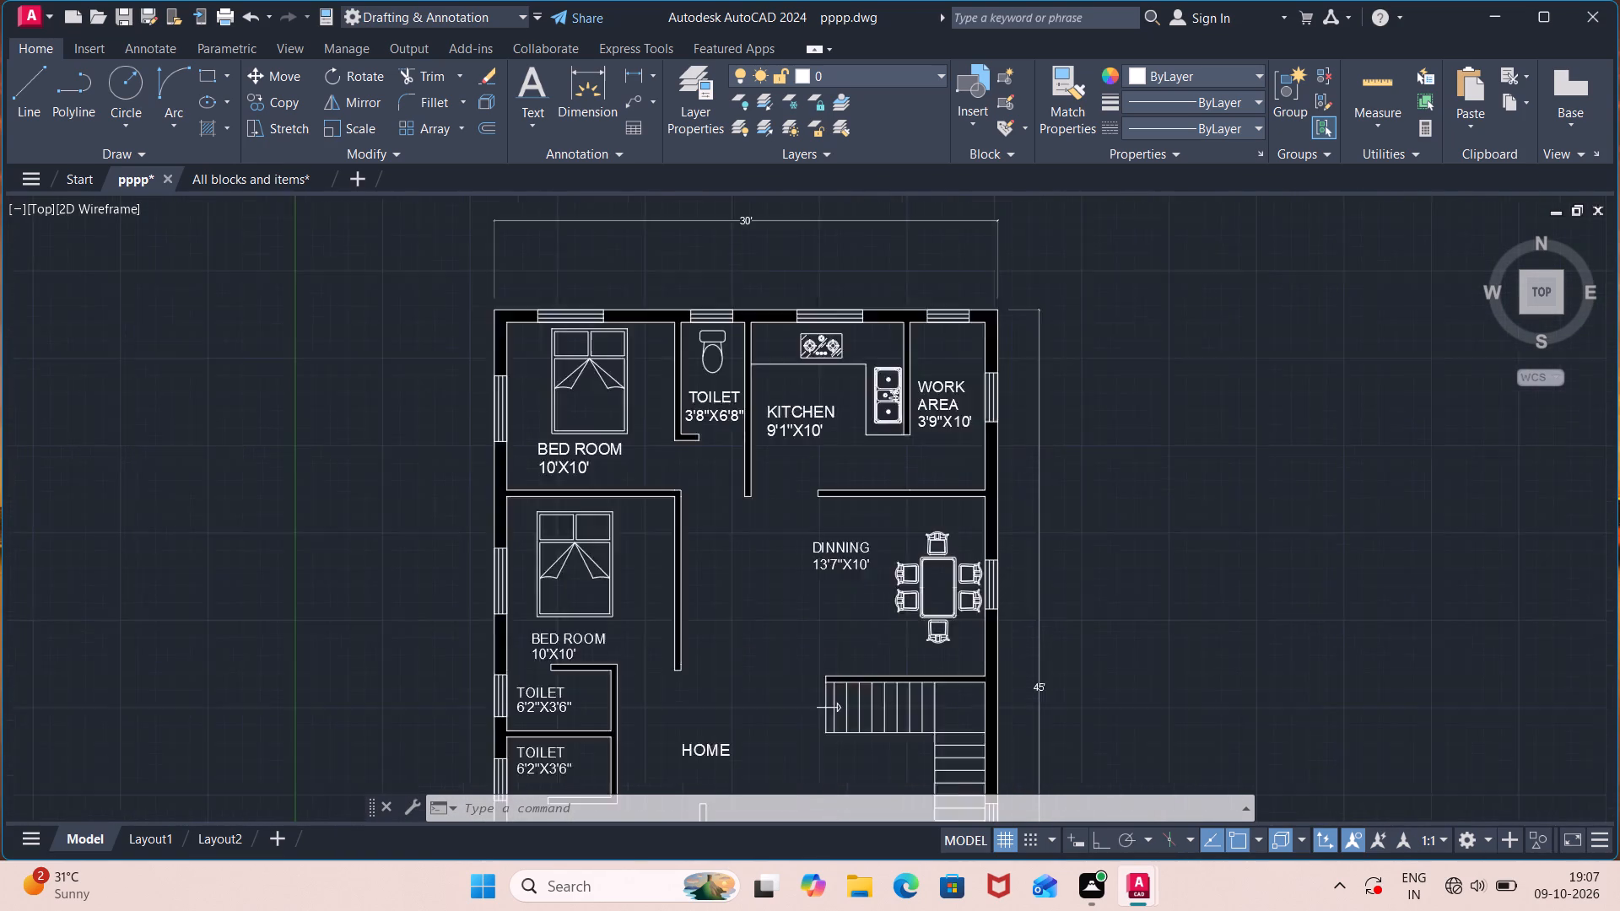
pyautogui.scroll(5, 1035, 448)
pyautogui.scroll(-4, 1062, 493)
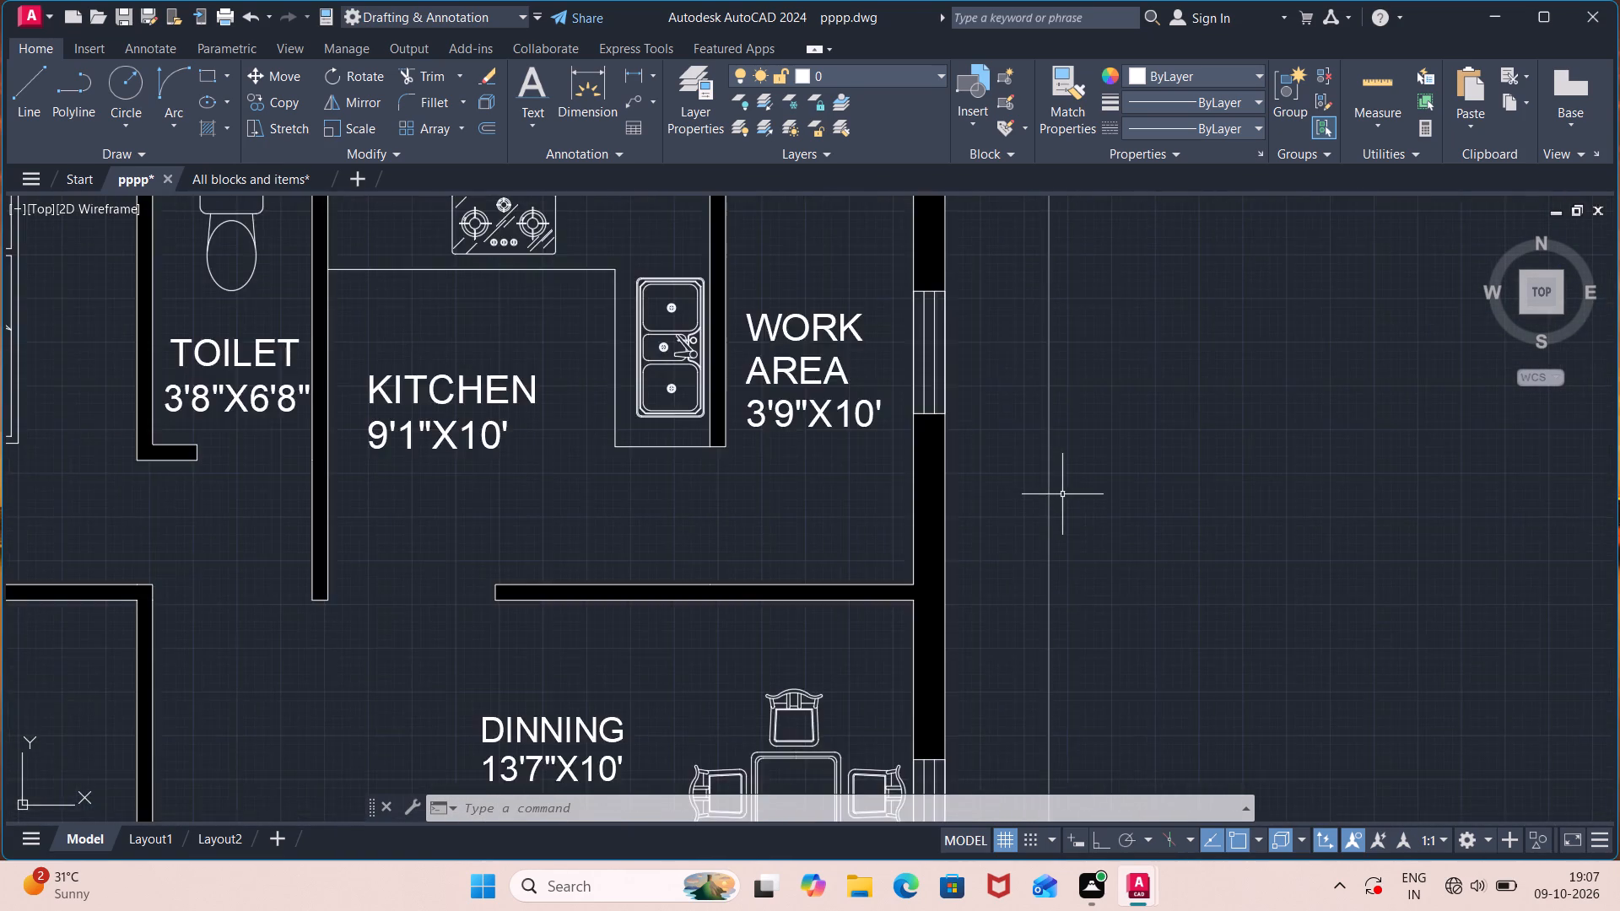
pyautogui.scroll(-3, 1062, 494)
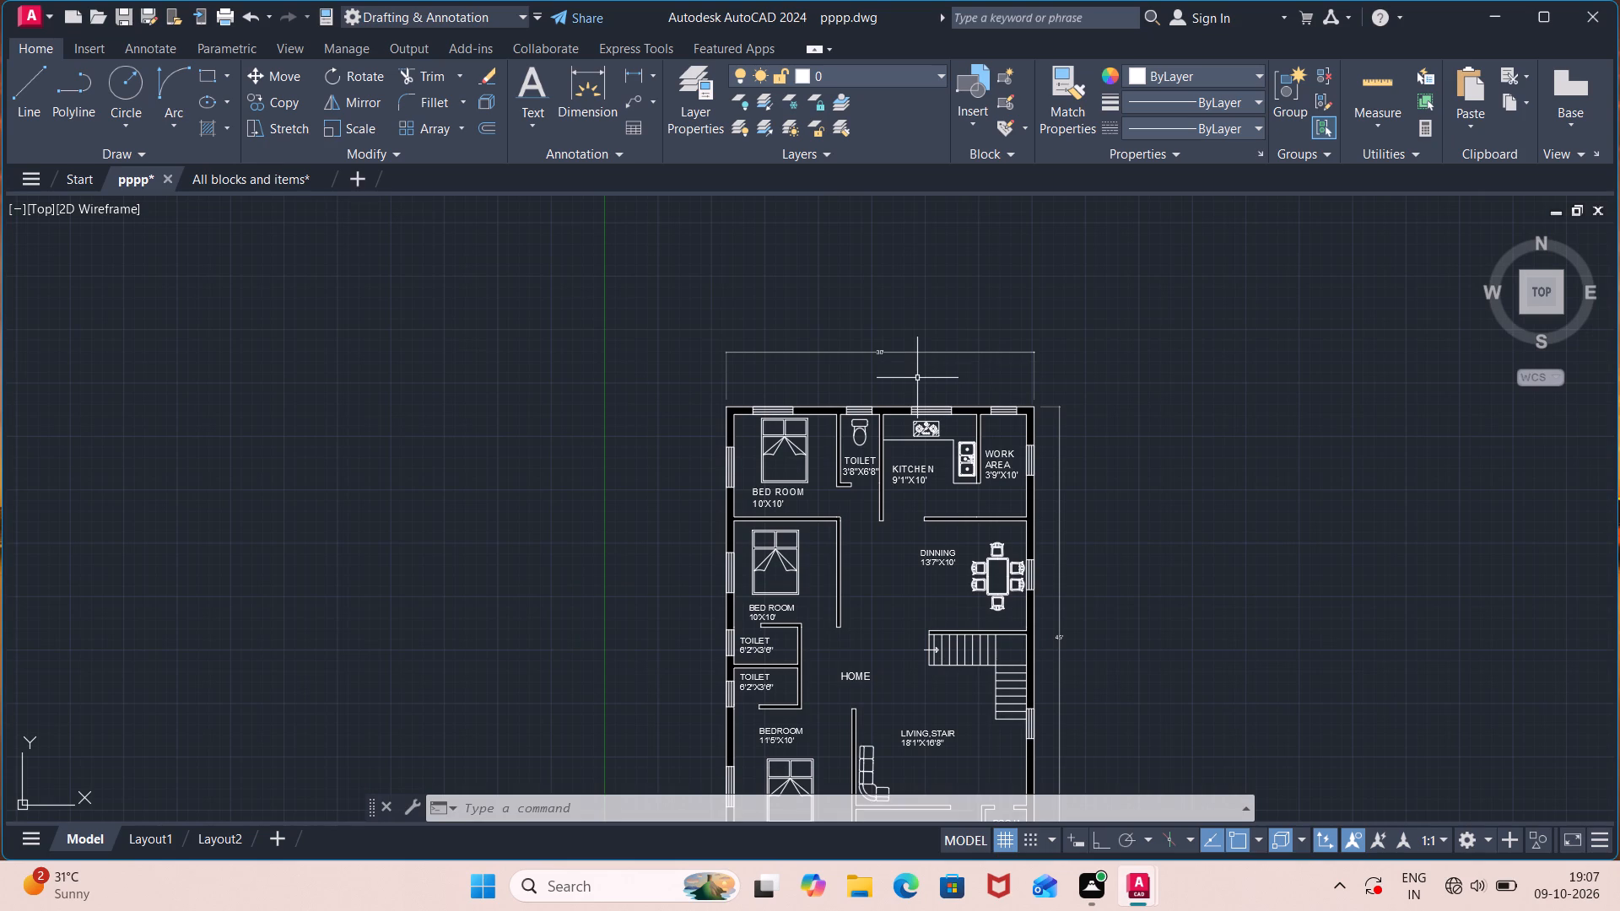
# Modify the Standard dimension style, setting its text height to 7" and text alignment to Aligned with dimension line.
pyautogui.press('d')
pyautogui.press('Return')
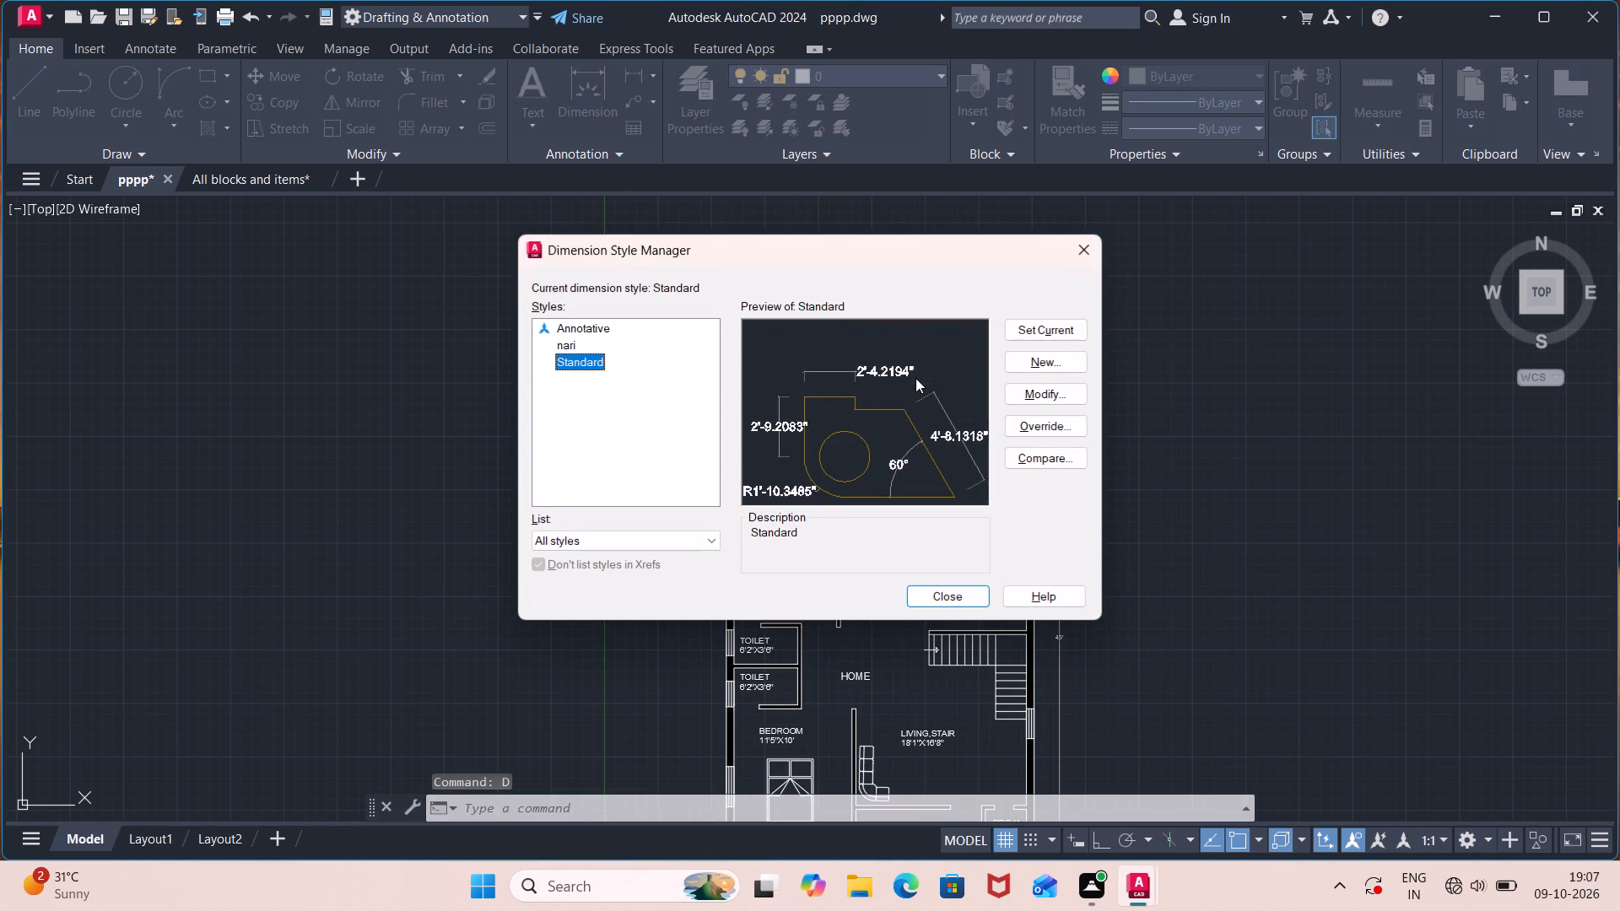
pyautogui.click(1027, 392)
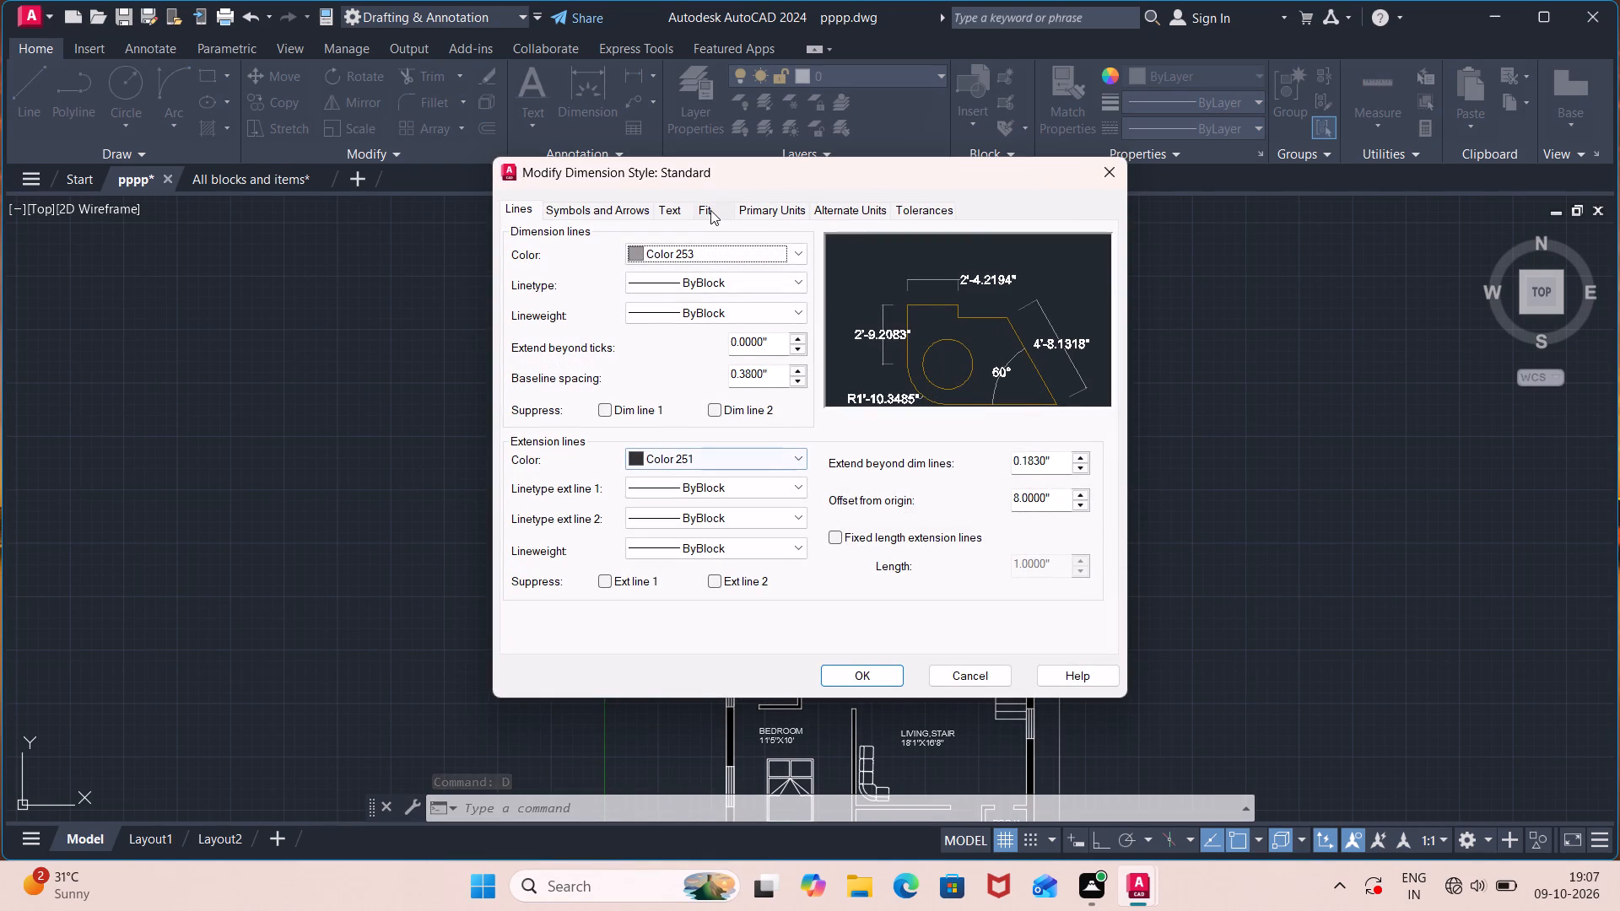
pyautogui.click(678, 208)
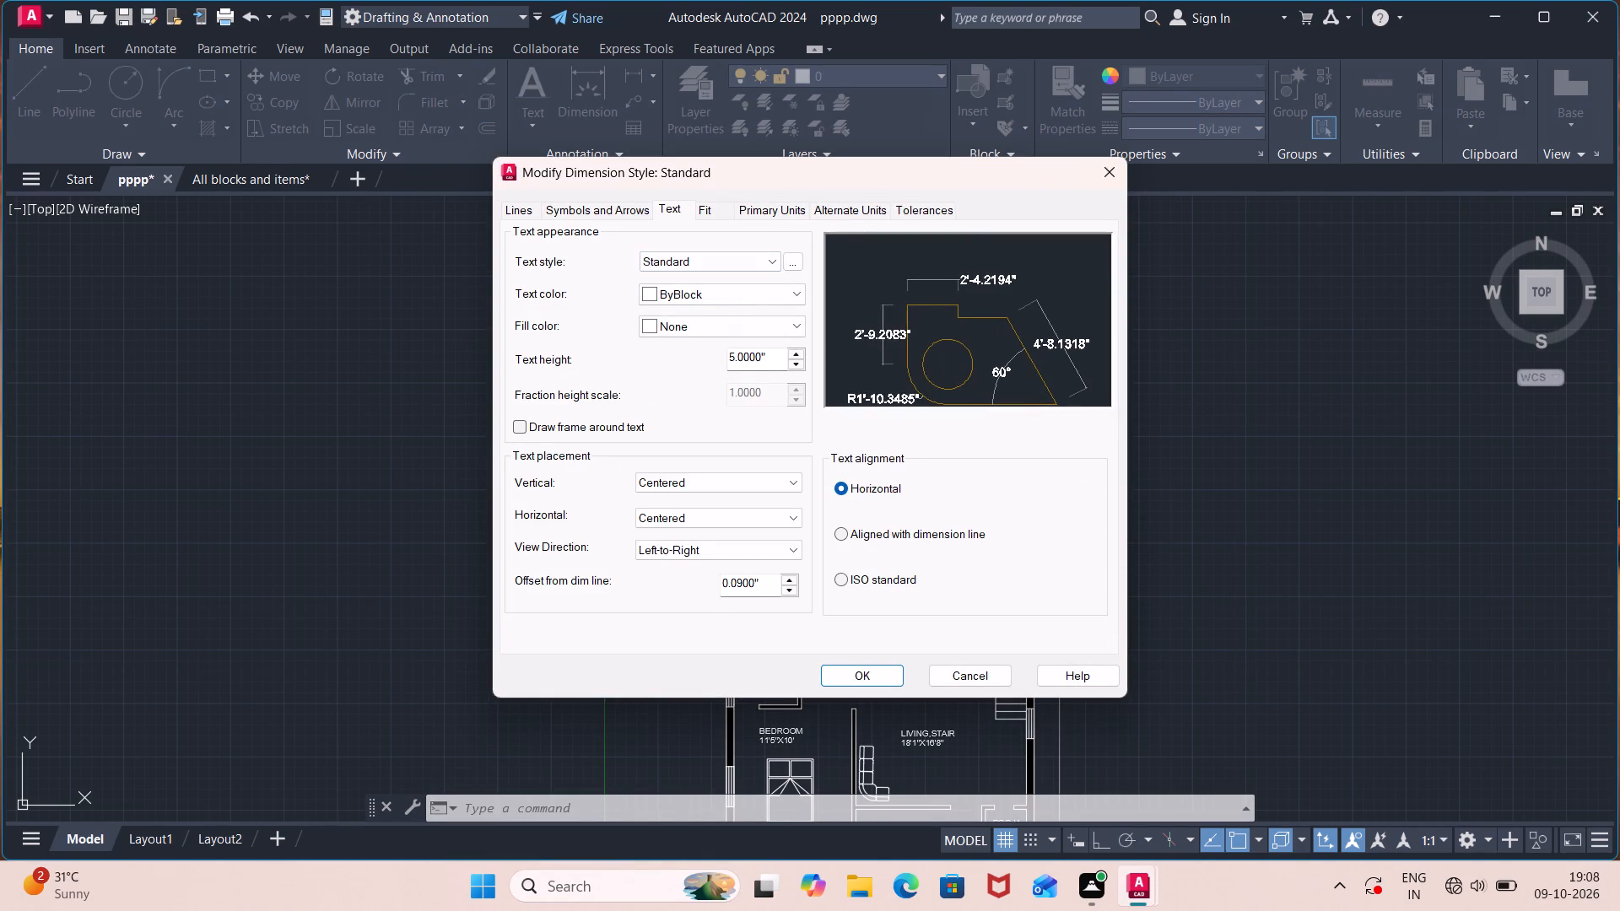
pyautogui.click(781, 356)
pyautogui.press('BackSpace')
pyautogui.press('BackSpace')
pyautogui.press('BackSpace')
pyautogui.press('BackSpace')
pyautogui.press('BackSpace')
pyautogui.press('BackSpace')
pyautogui.press('BackSpace')
pyautogui.press('BackSpace')
pyautogui.press('BackSpace')
pyautogui.press('BackSpace')
pyautogui.press('BackSpace')
pyautogui.press('BackSpace')
pyautogui.press('BackSpace')
pyautogui.press('BackSpace')
pyautogui.press('BackSpace')
pyautogui.write('7"')
pyautogui.press('Return')
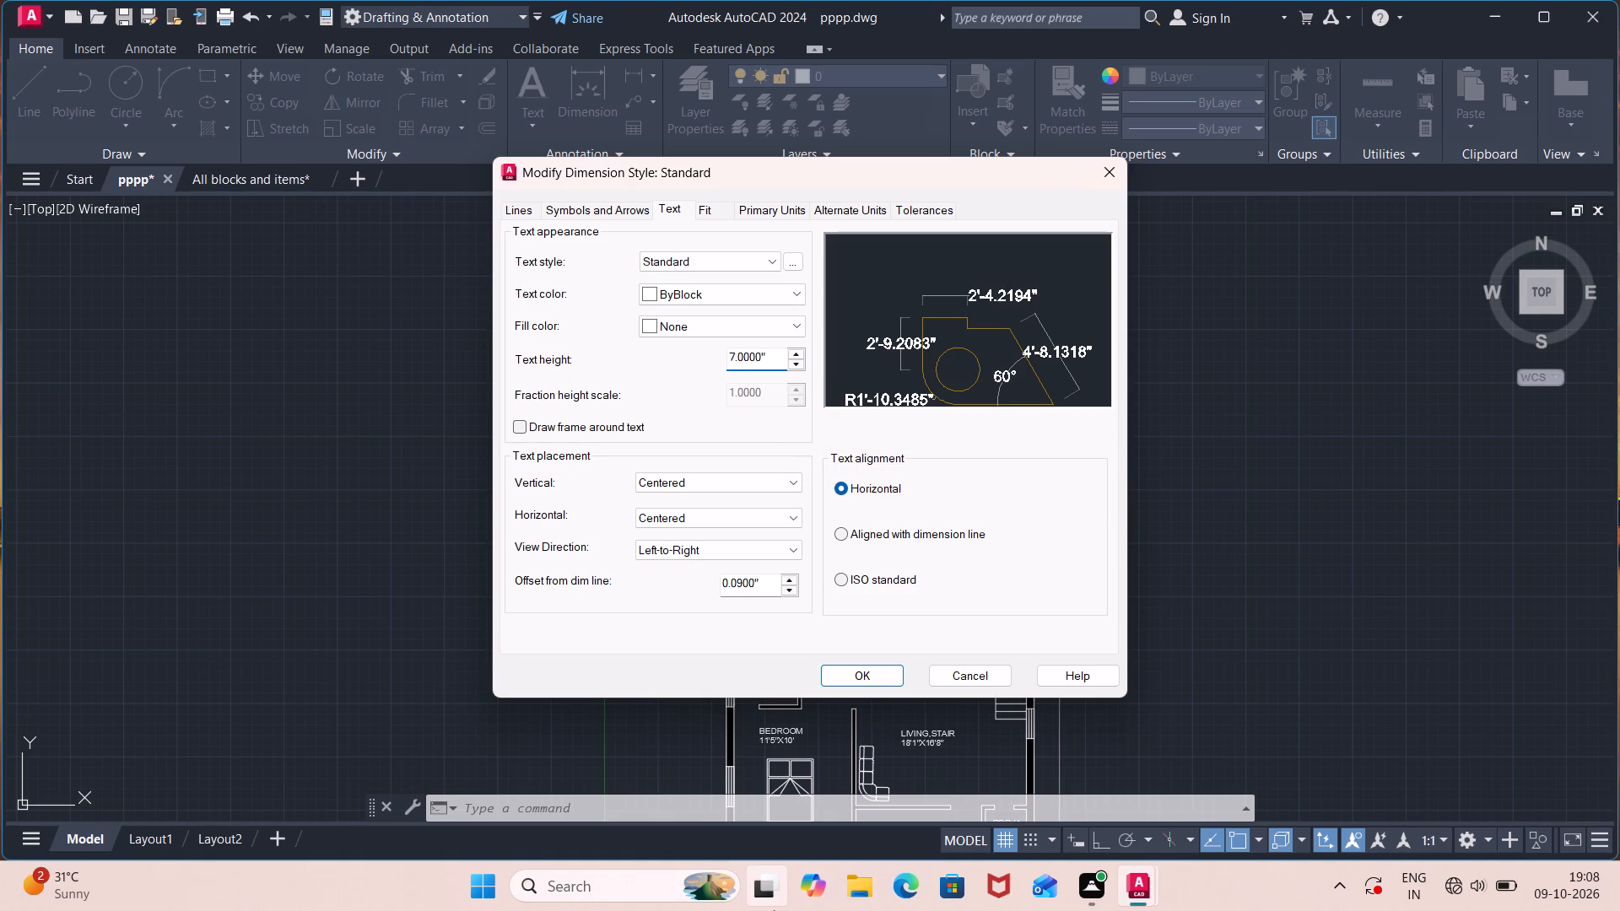
pyautogui.click(840, 533)
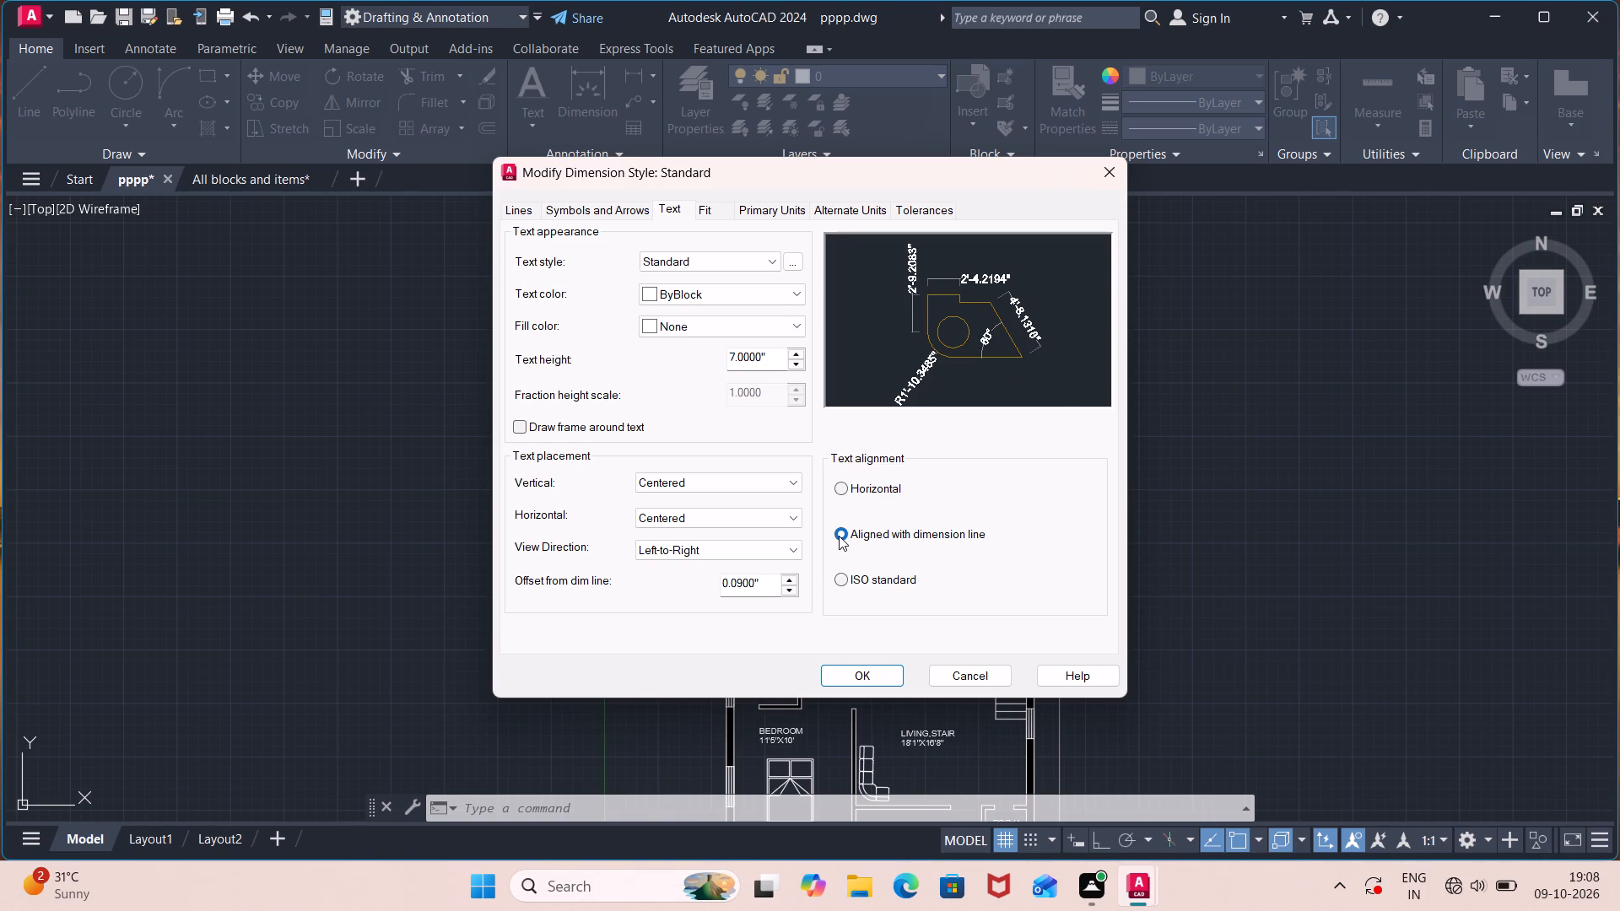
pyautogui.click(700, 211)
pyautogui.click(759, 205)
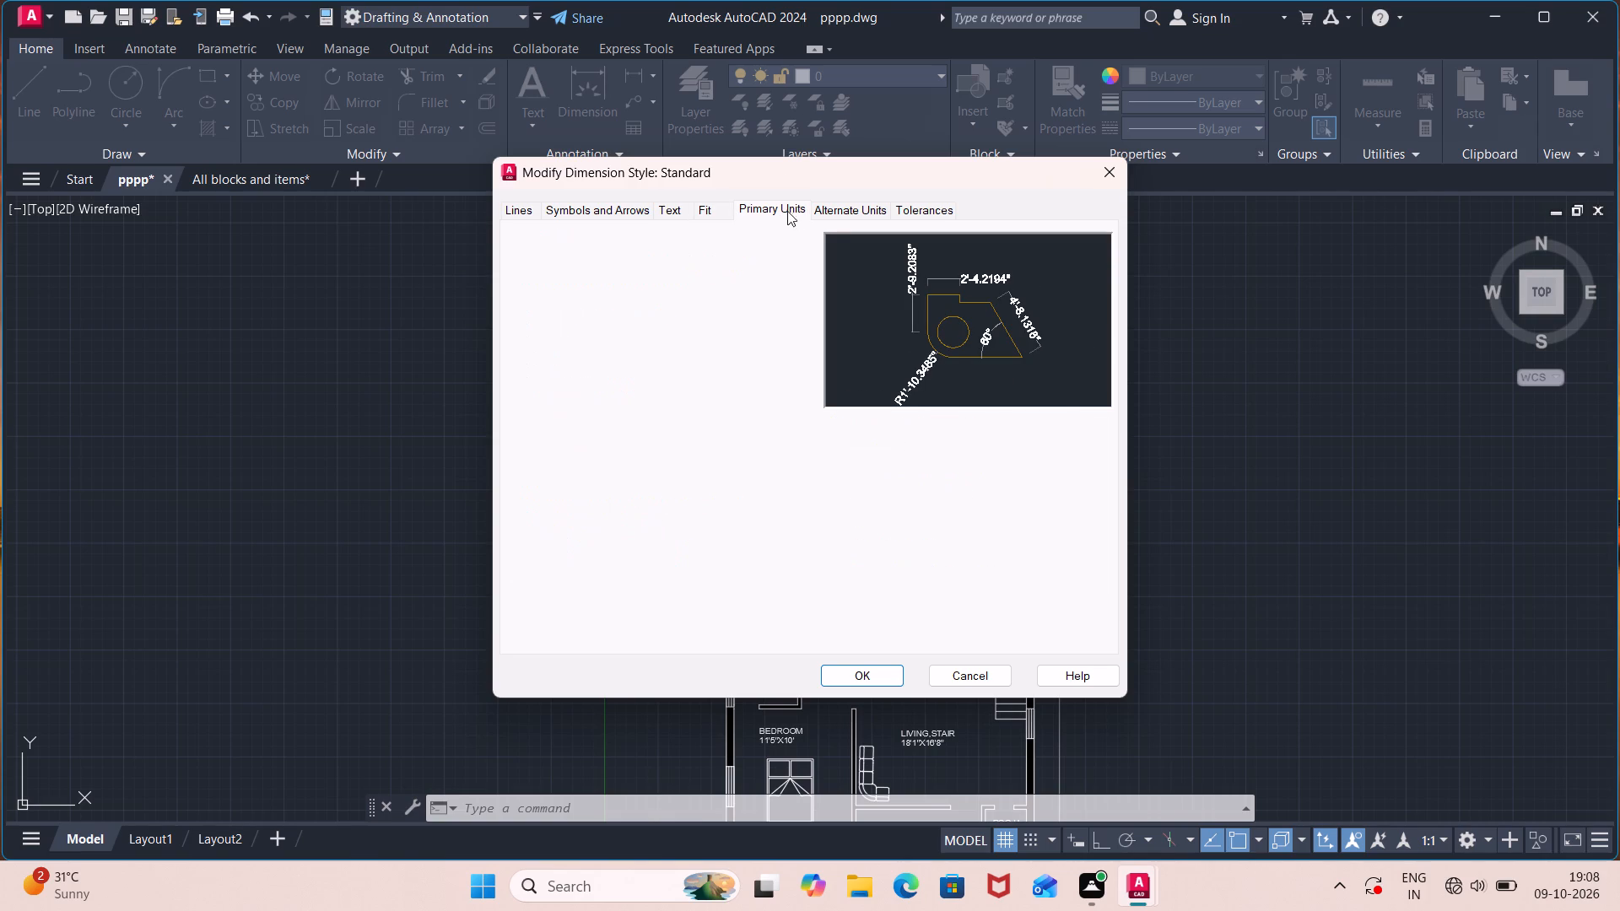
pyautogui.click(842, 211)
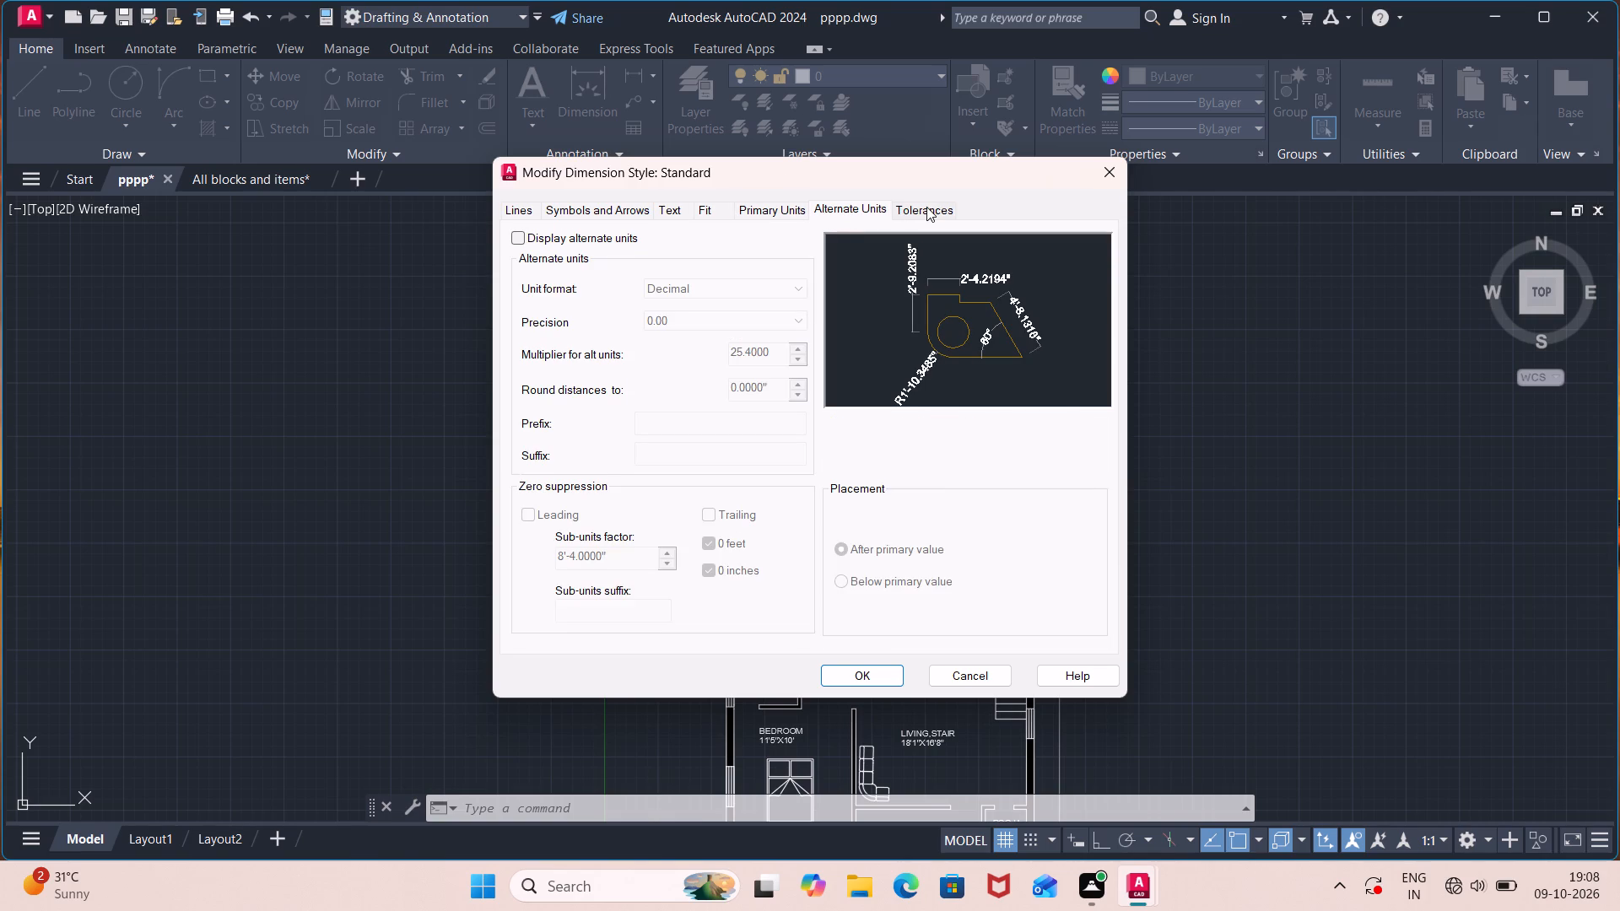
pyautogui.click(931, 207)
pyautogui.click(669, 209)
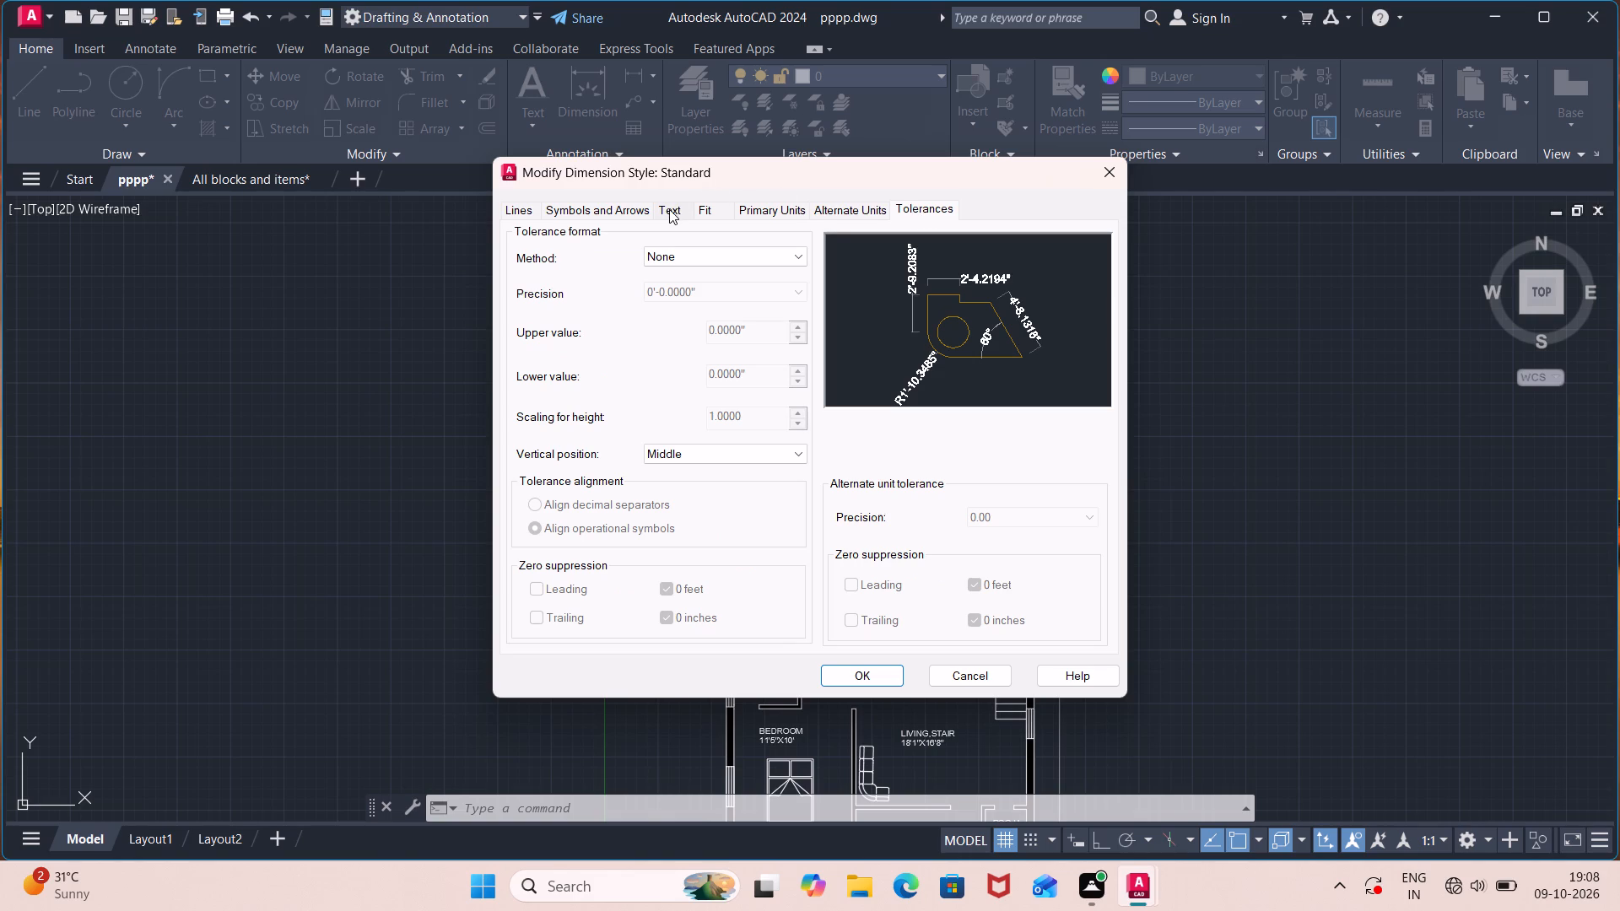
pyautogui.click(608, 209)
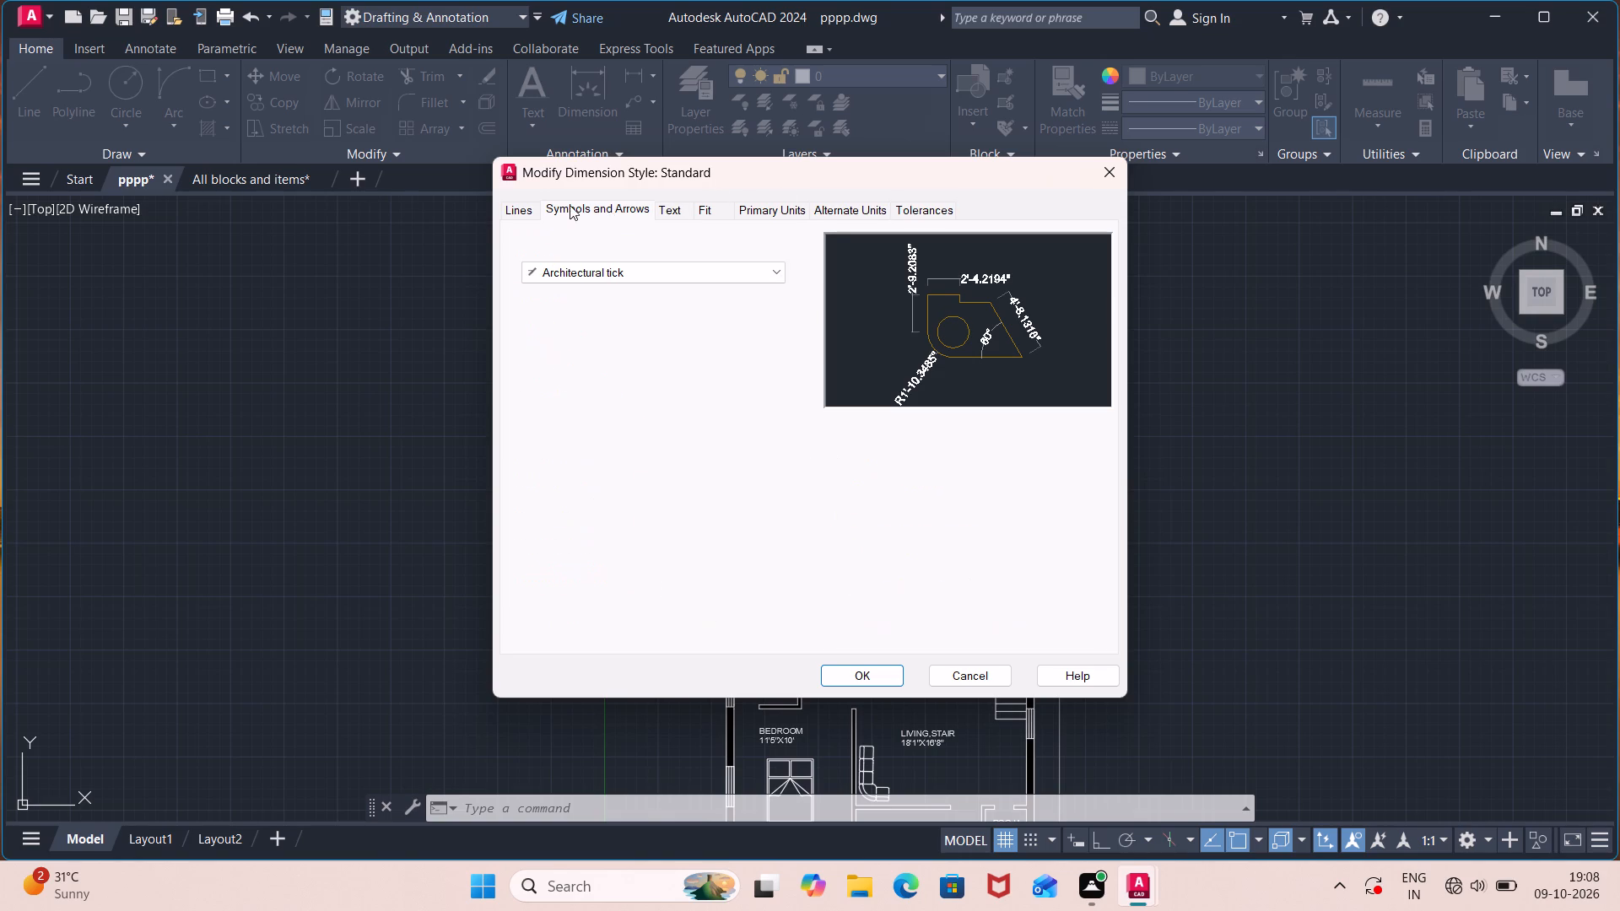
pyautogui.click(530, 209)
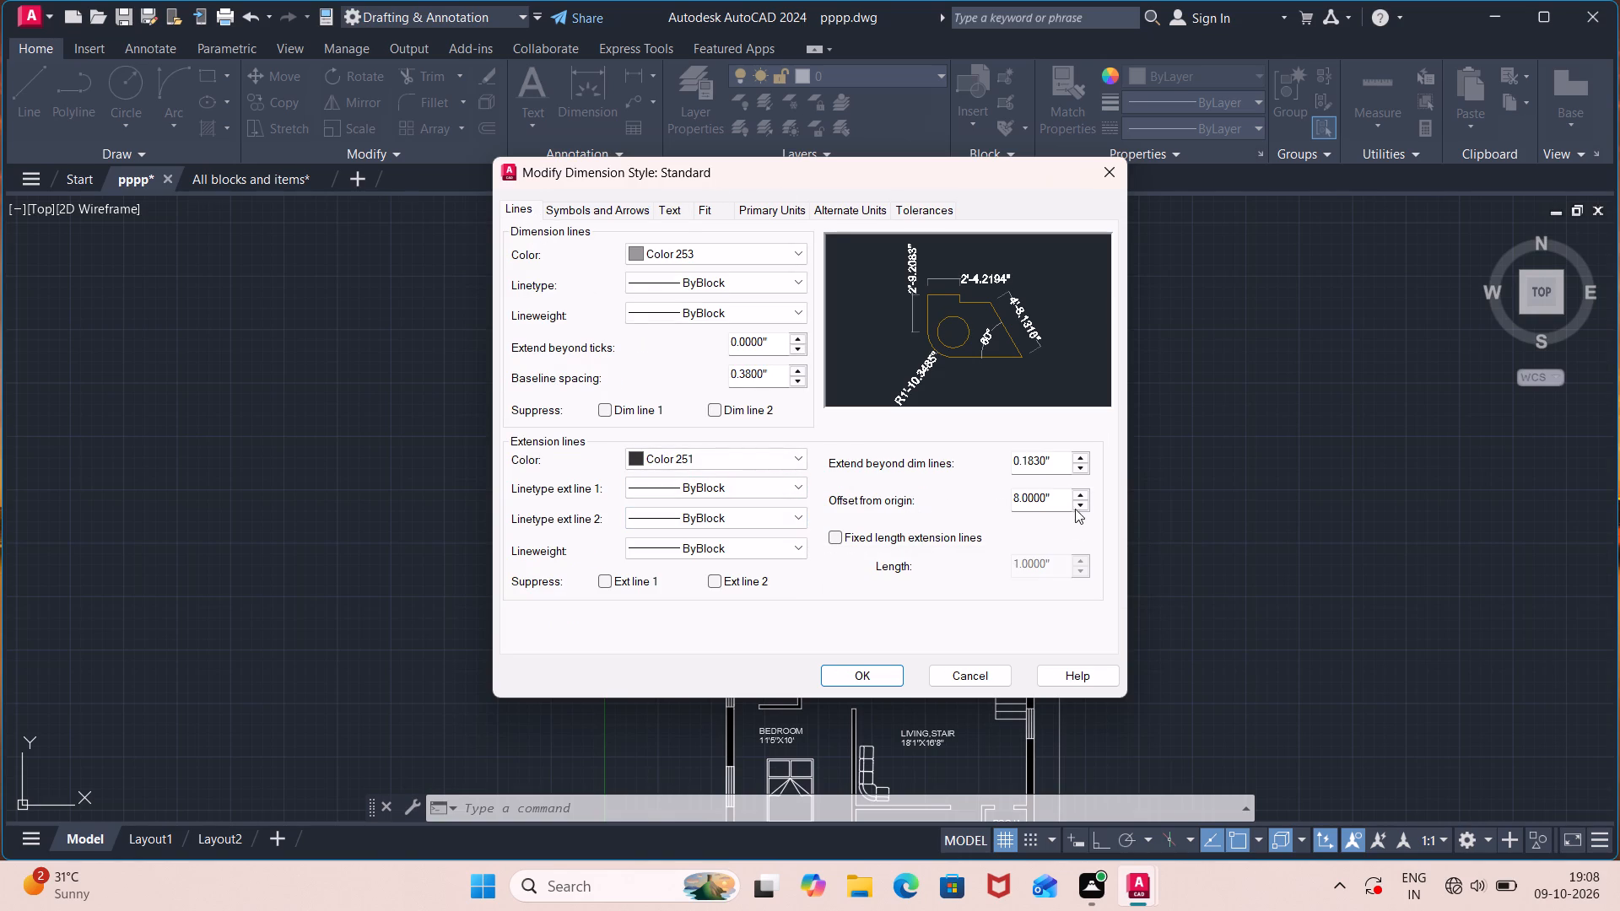
# Apply the dimension style changes and make Standard the current dimension style.
pyautogui.click(862, 672)
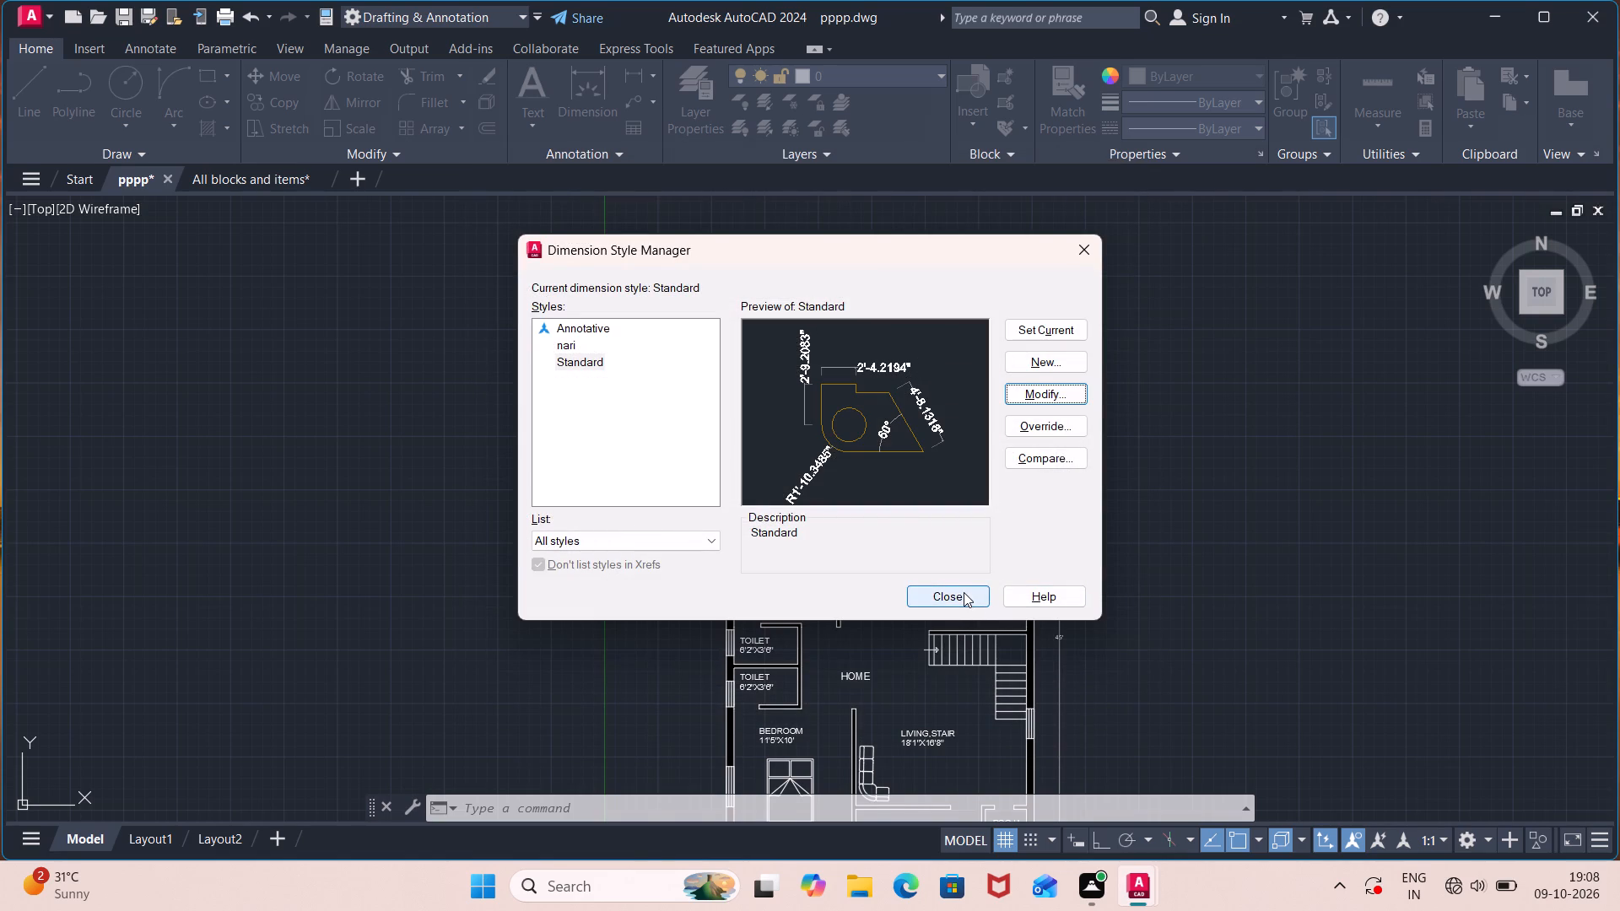
pyautogui.click(1034, 327)
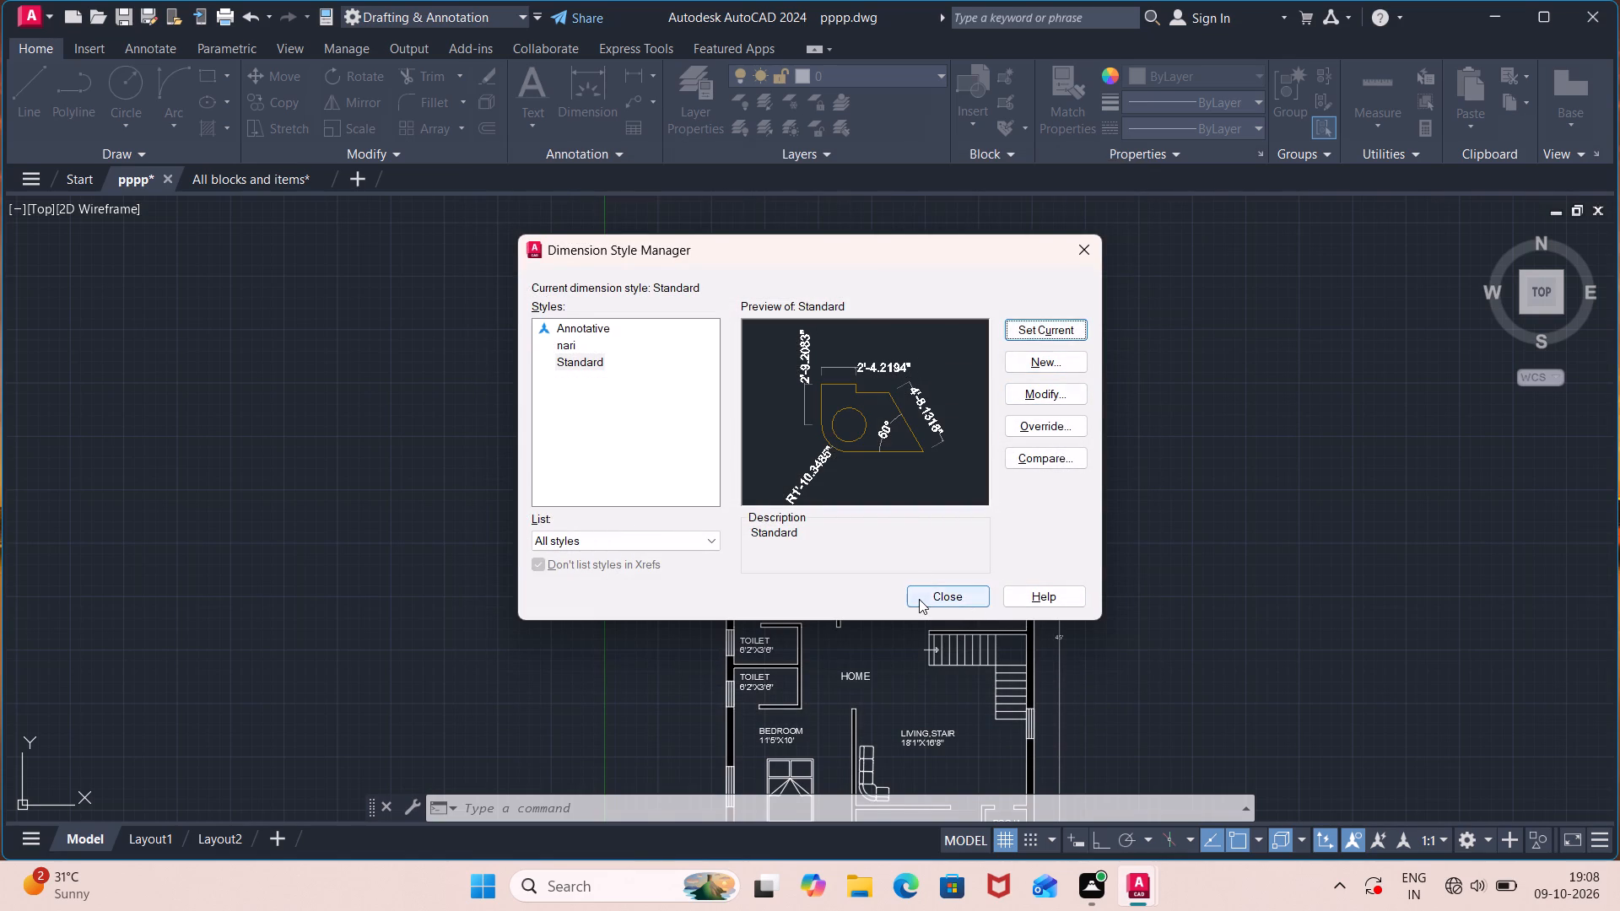
pyautogui.click(920, 599)
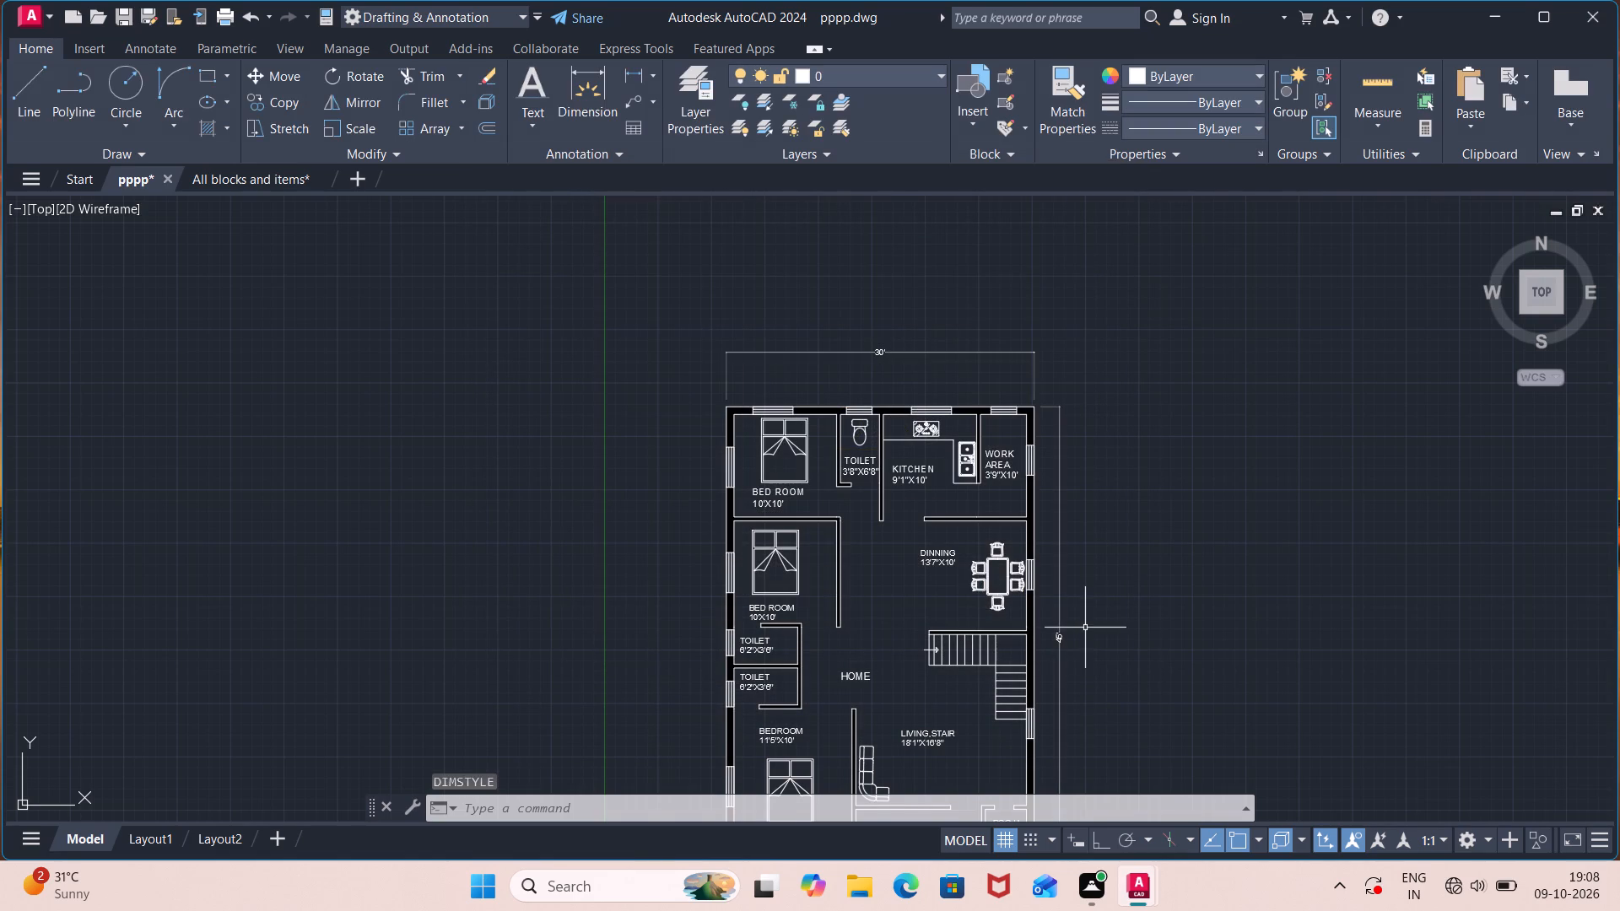
# Delete the overall 30' width dimension above the floor plan.
pyautogui.scroll(4, 1074, 630)
pyautogui.scroll(-3, 1074, 630)
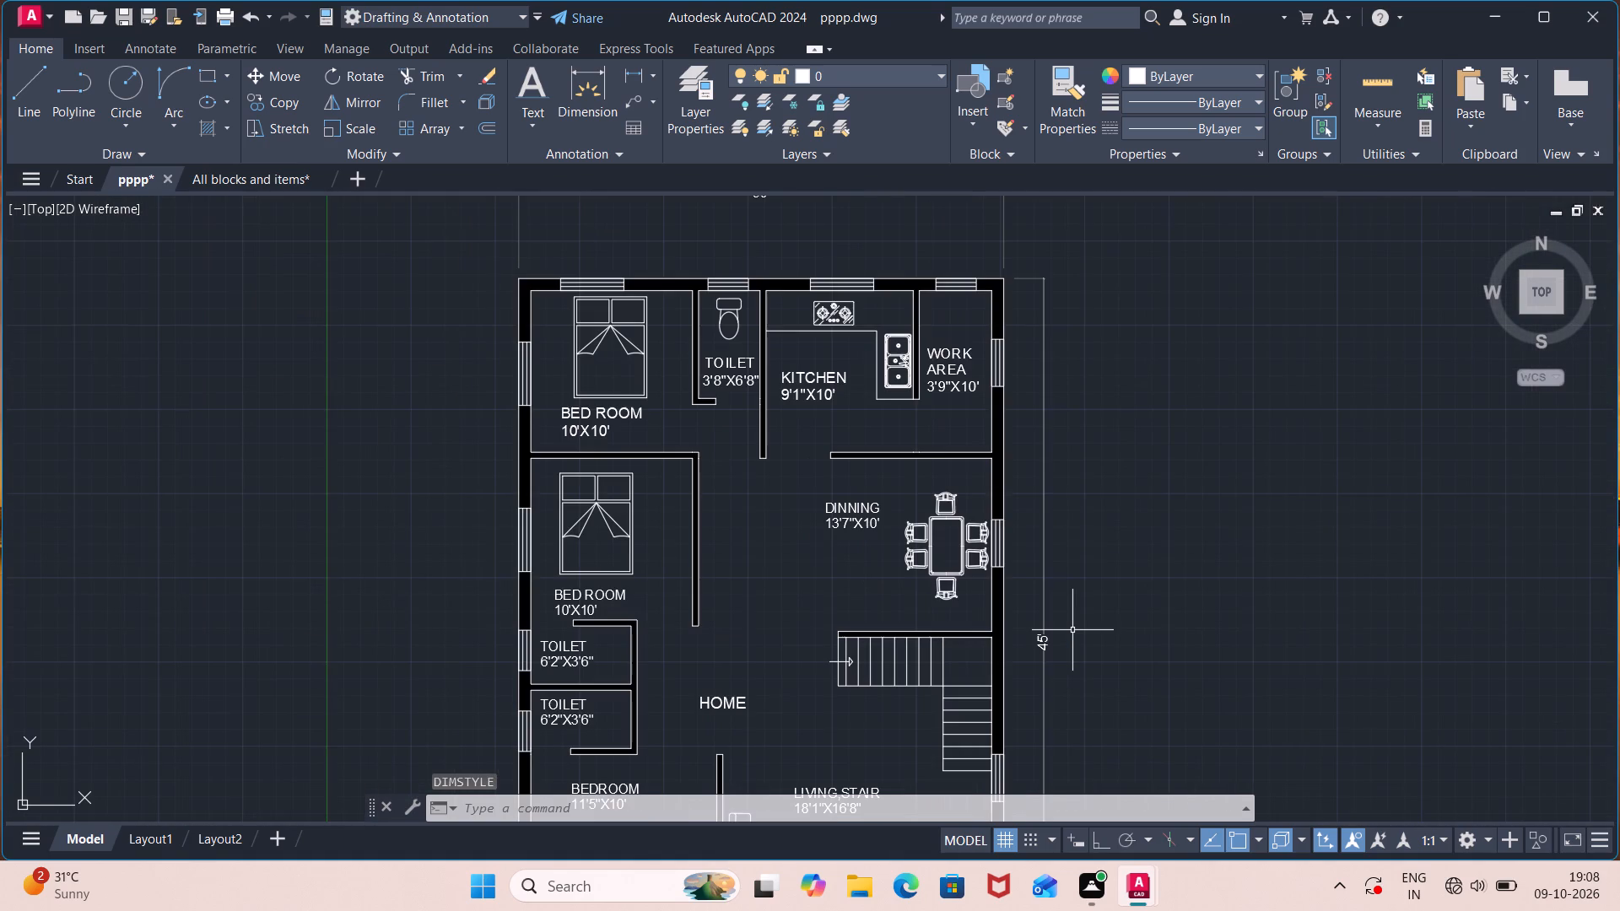
pyautogui.moveTo(1075, 631); pyautogui.dragTo(1095, 550, button='middle')
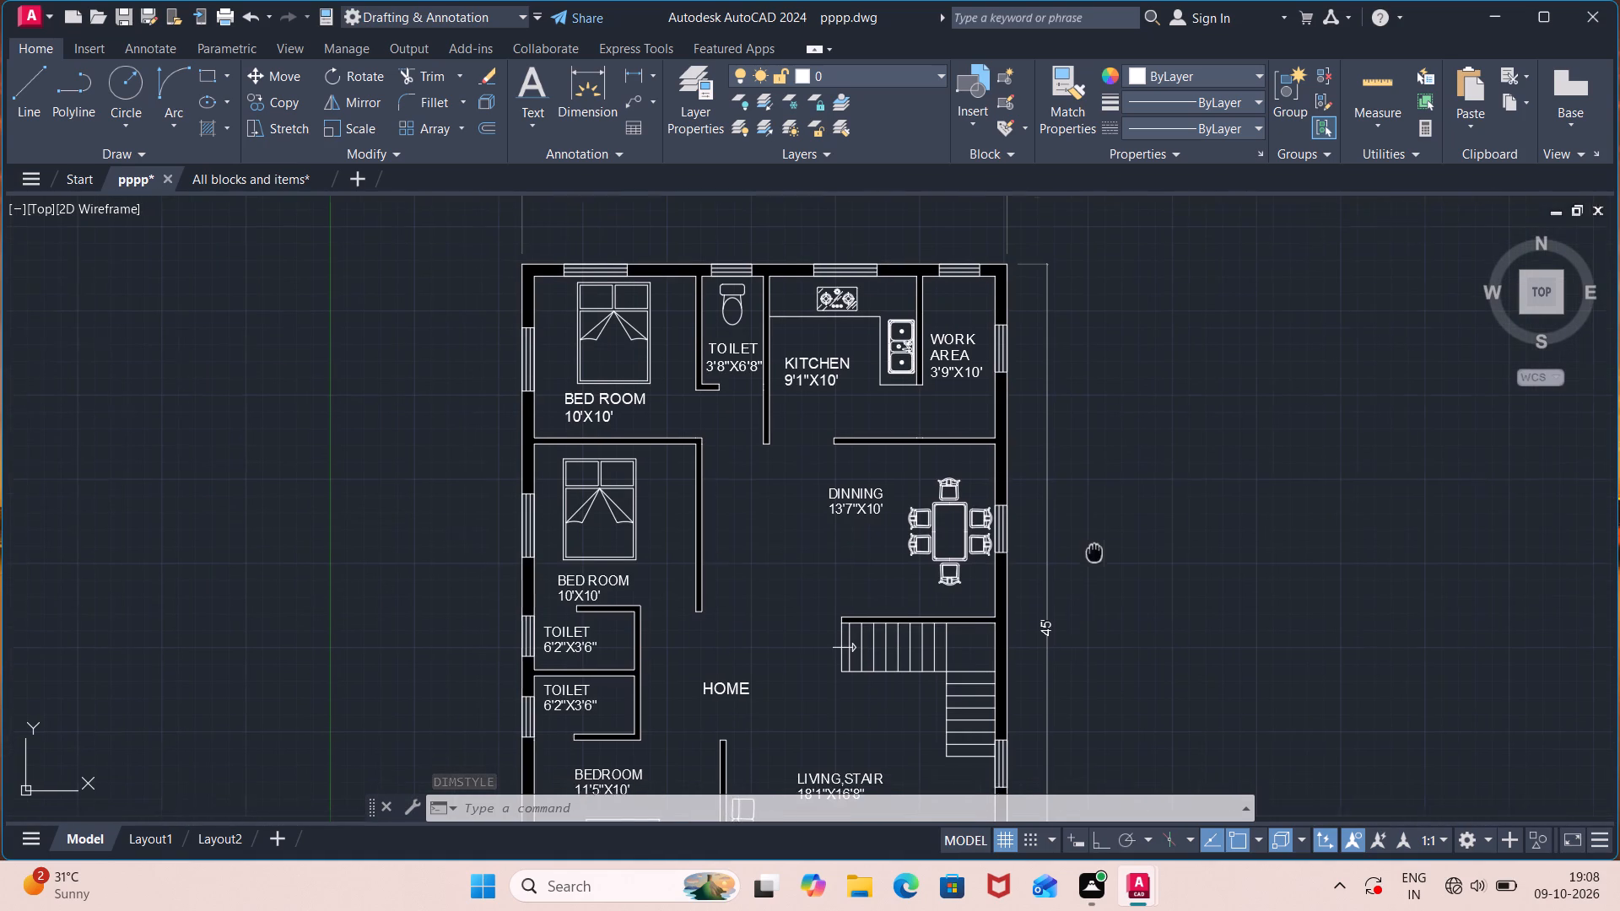
pyautogui.moveTo(1095, 550); pyautogui.dragTo(1096, 549, button='middle')
pyautogui.scroll(3, 1096, 549)
pyautogui.scroll(-5, 1096, 549)
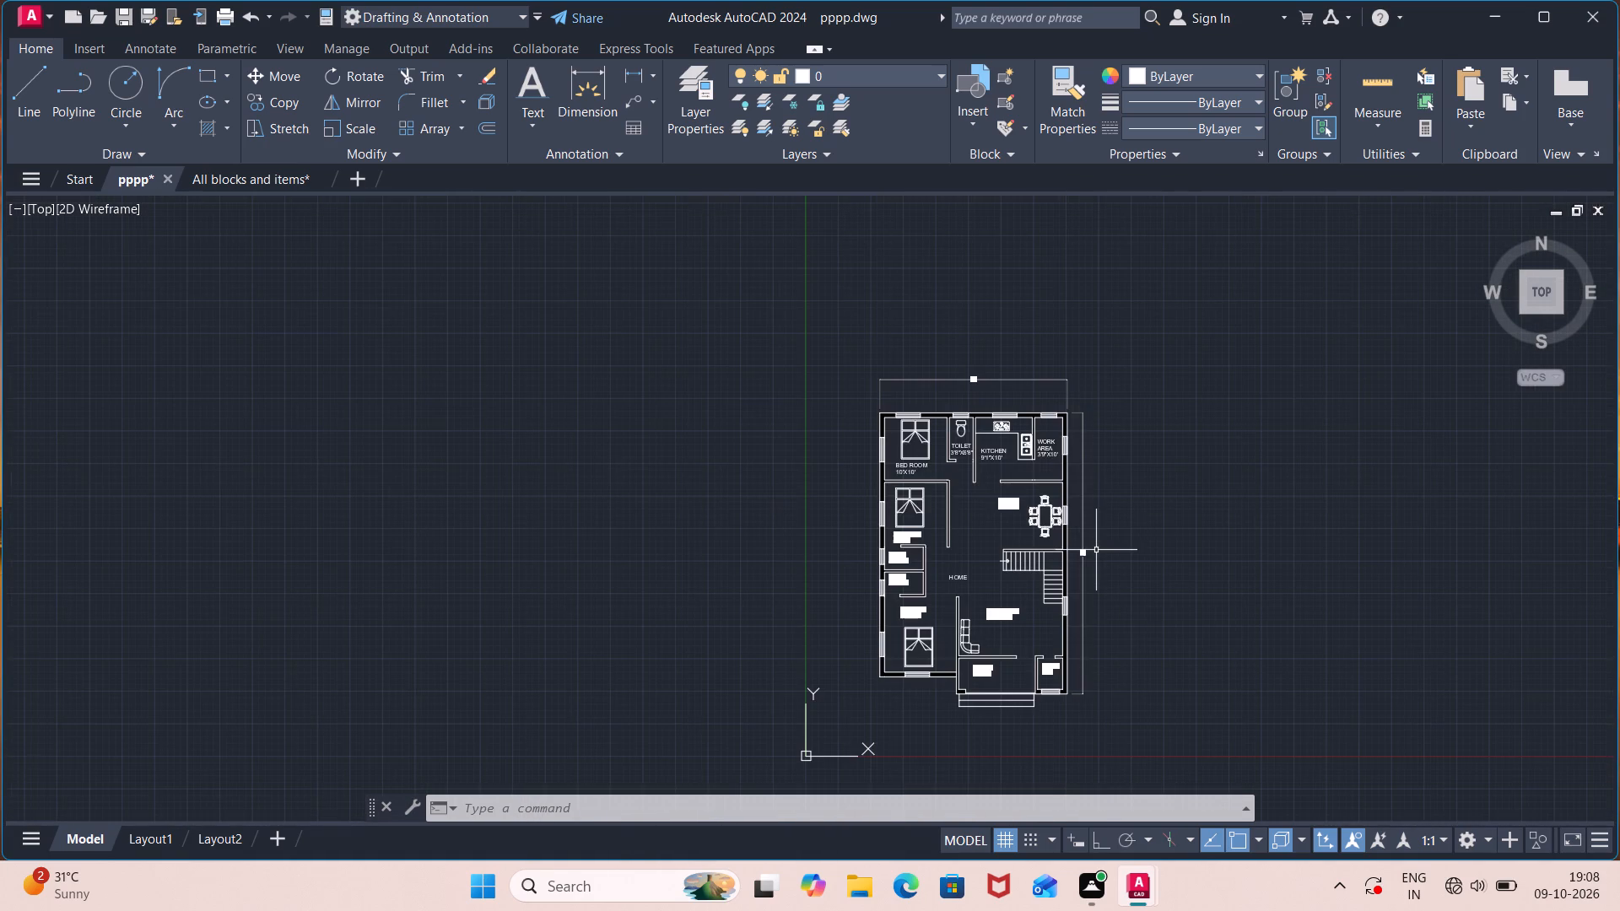
pyautogui.scroll(3, 1083, 369)
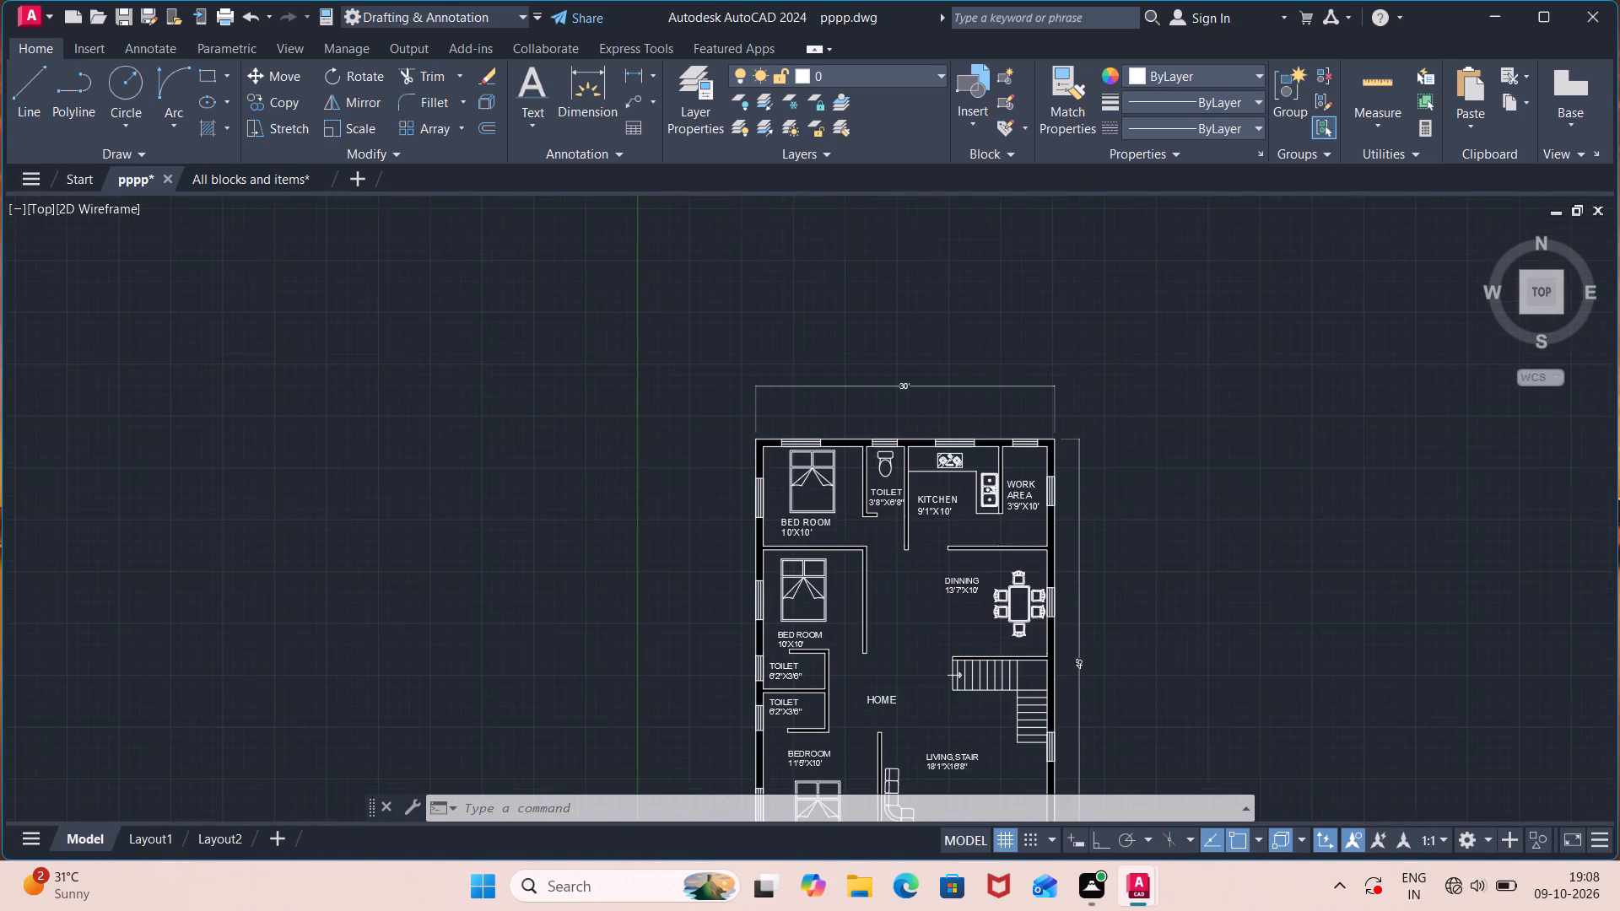
pyautogui.click(1070, 380)
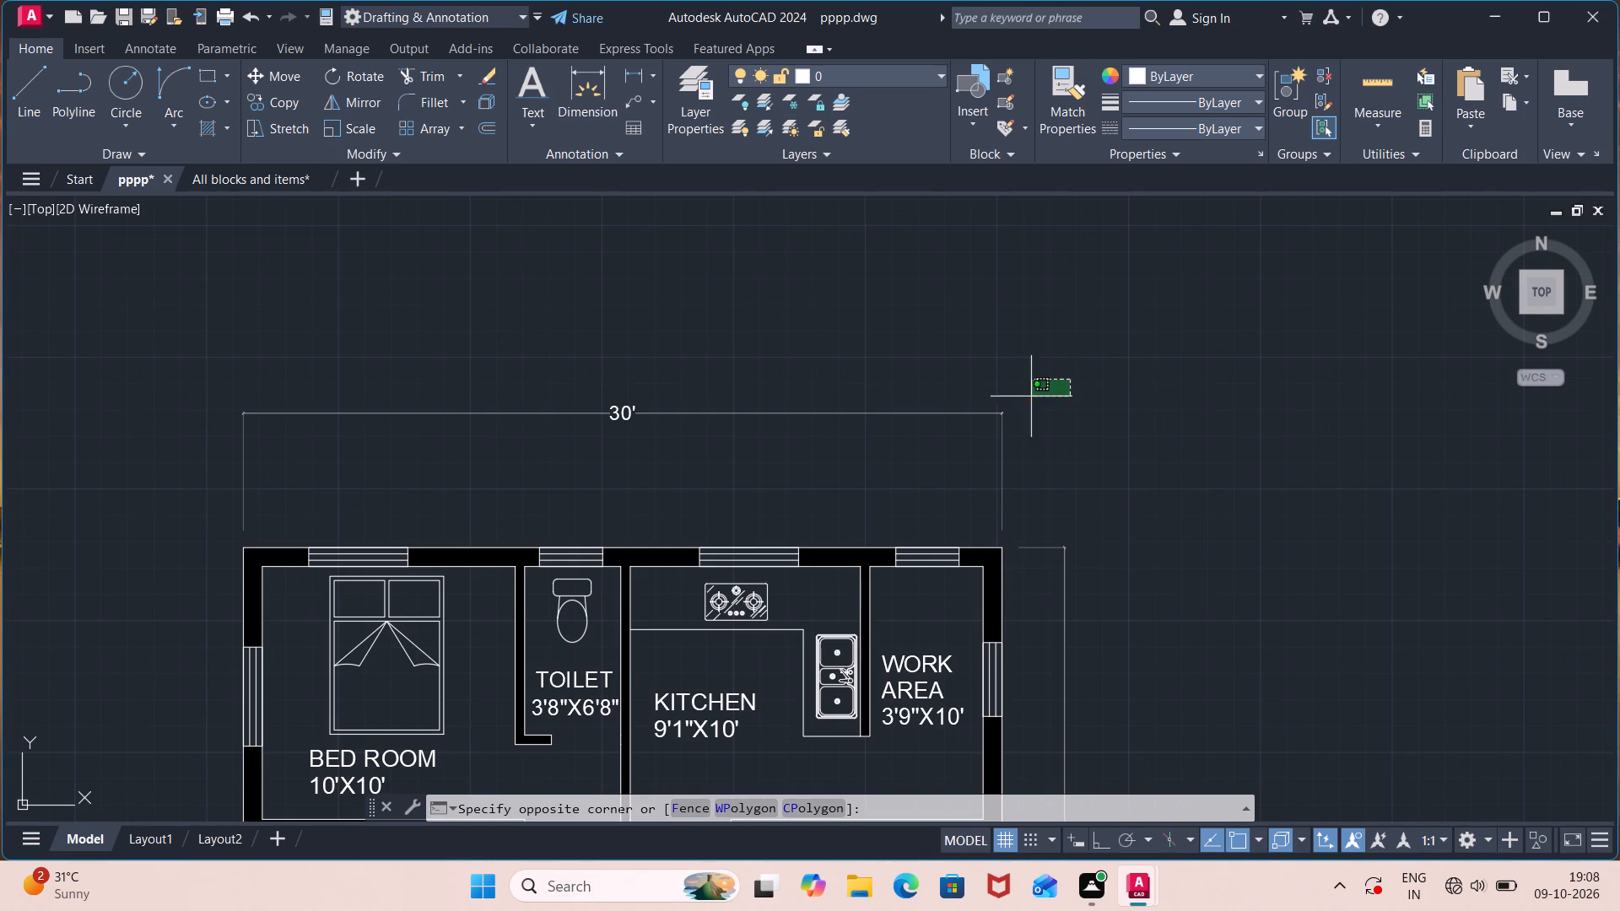
pyautogui.click(822, 466)
pyautogui.press('Delete')
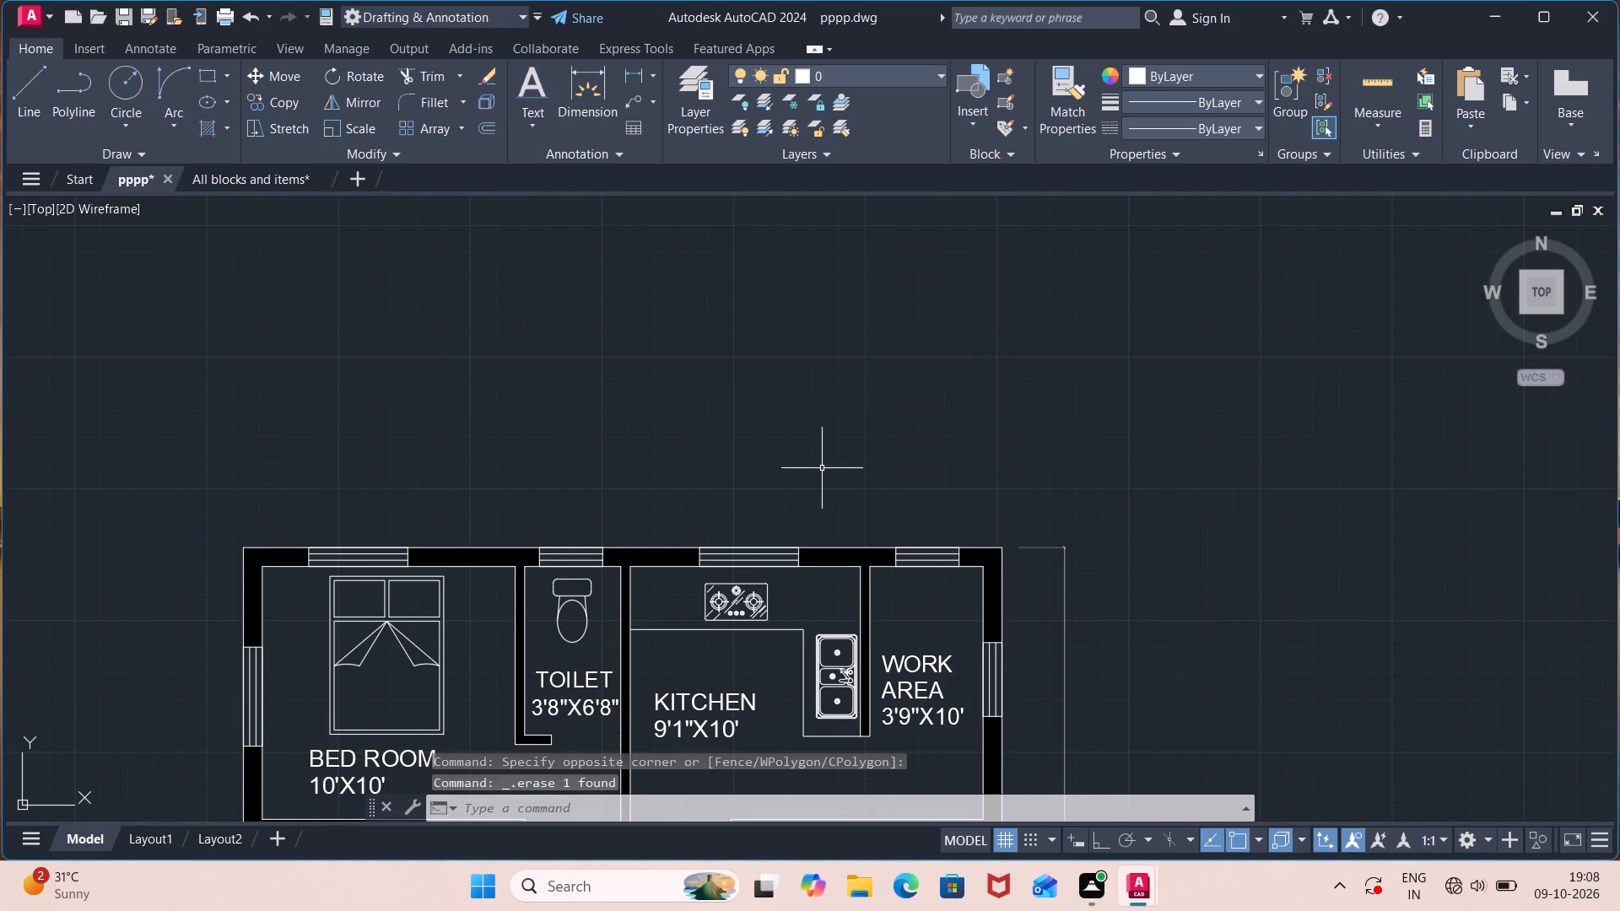
# Add a linear dimension across the plan's full top width between its outer corners, placing it close above the wall.
pyautogui.click(630, 85)
pyautogui.click(239, 547)
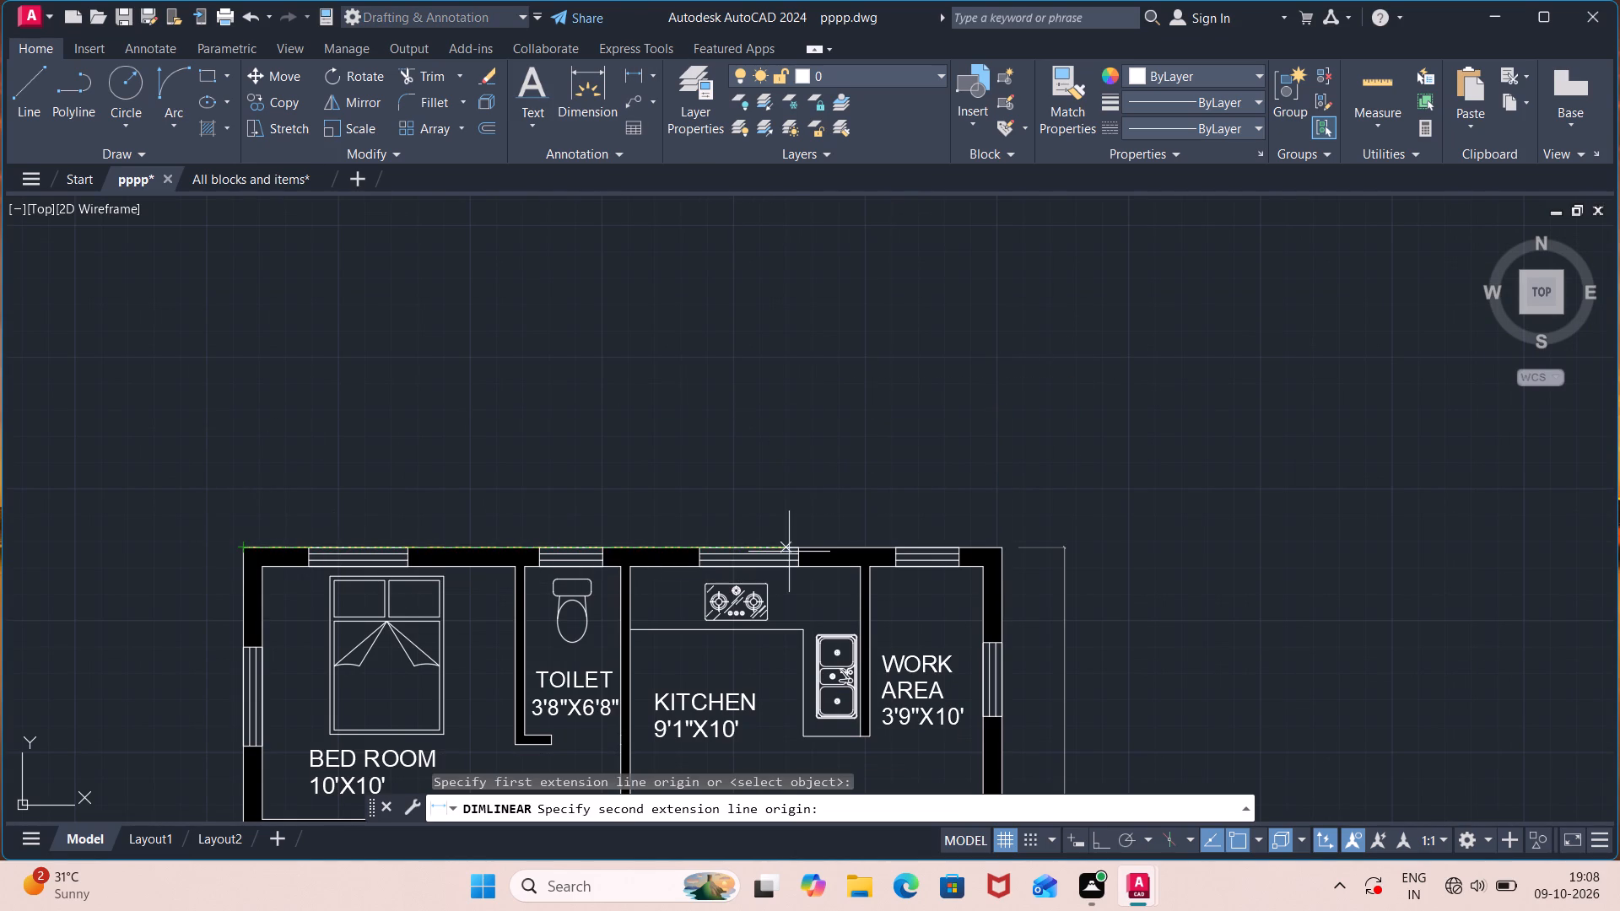
pyautogui.click(1005, 549)
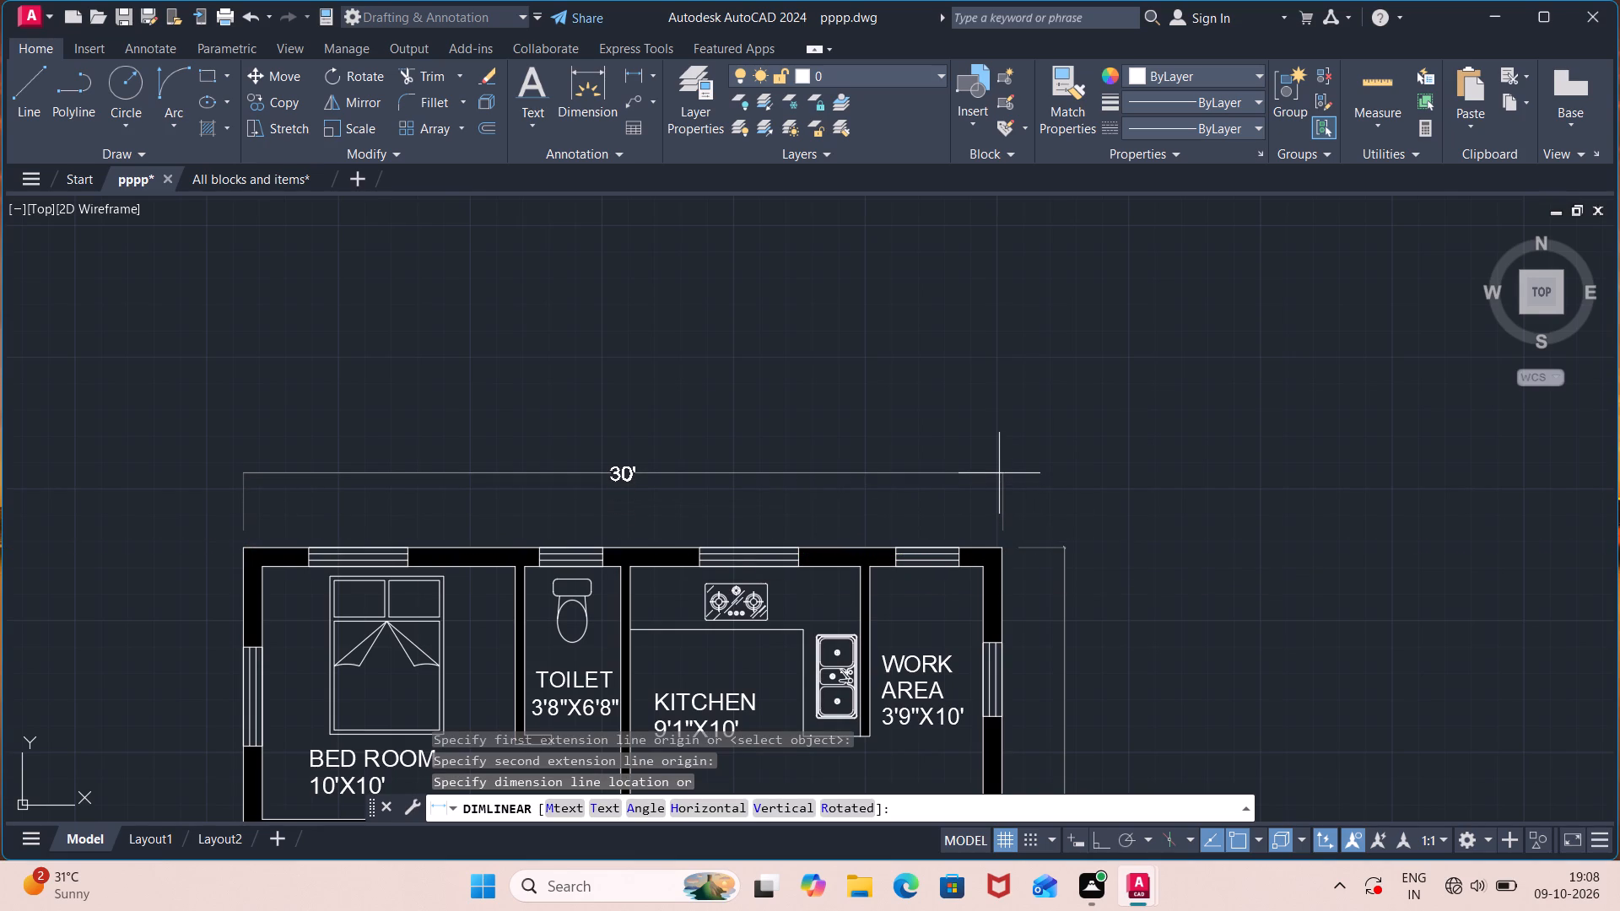
pyautogui.click(996, 495)
# Examine the floor plan's room labels, walls, stairs and overall dimensions, from the upper rooms down to the sitout and pooja.
pyautogui.scroll(-1, 1038, 499)
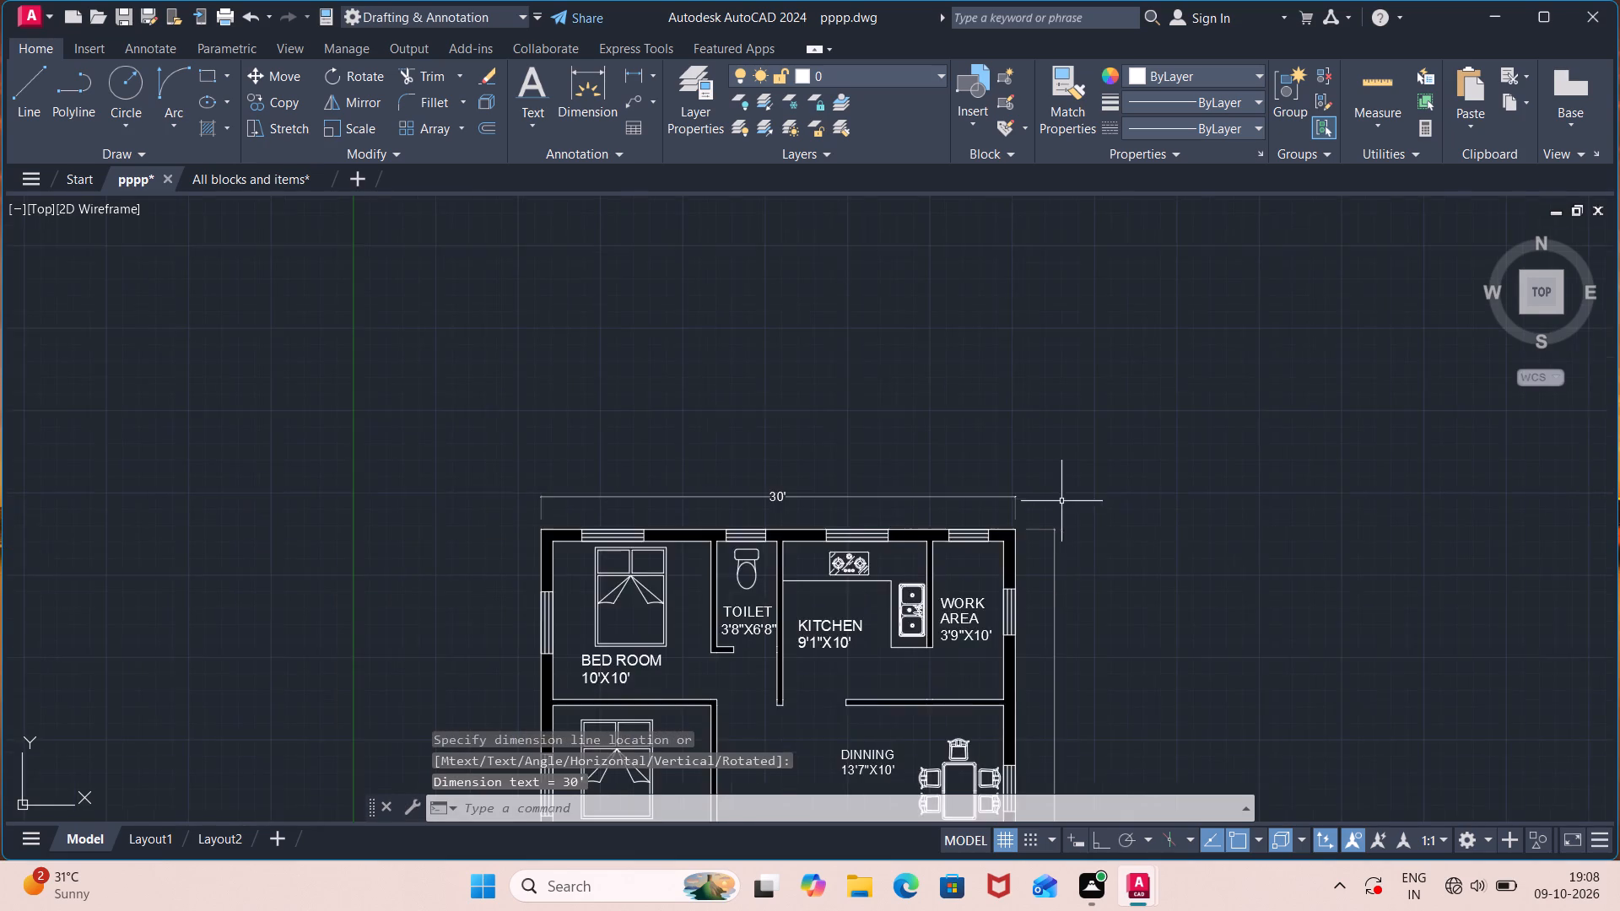
pyautogui.scroll(-1, 1062, 501)
pyautogui.moveTo(1100, 506); pyautogui.dragTo(956, 280, button='middle')
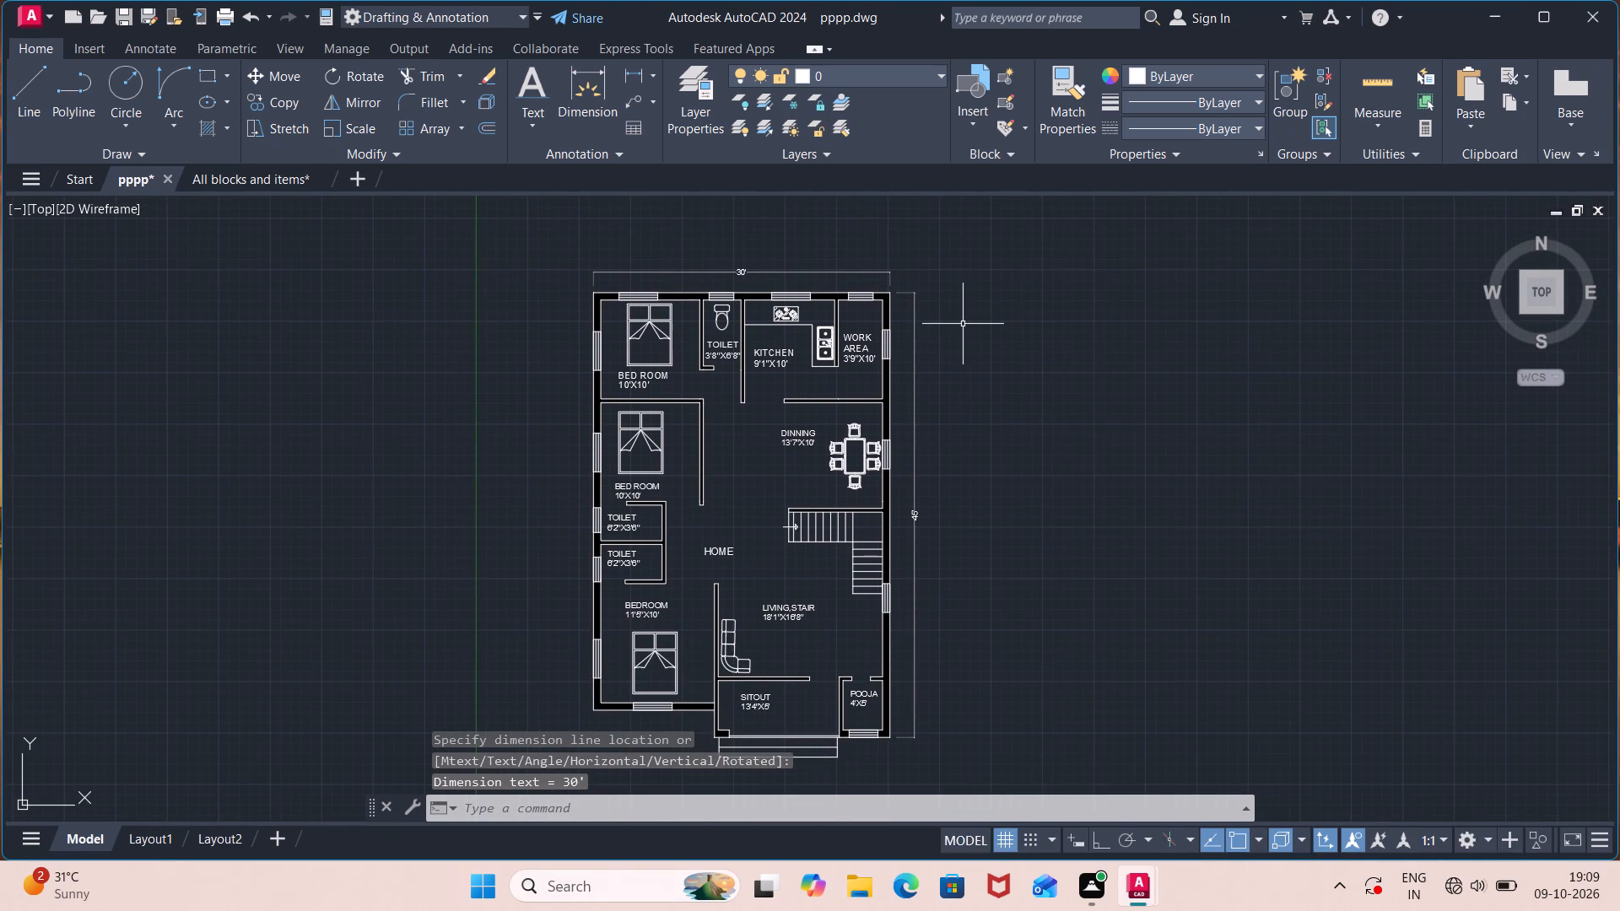
pyautogui.scroll(1, 745, 511)
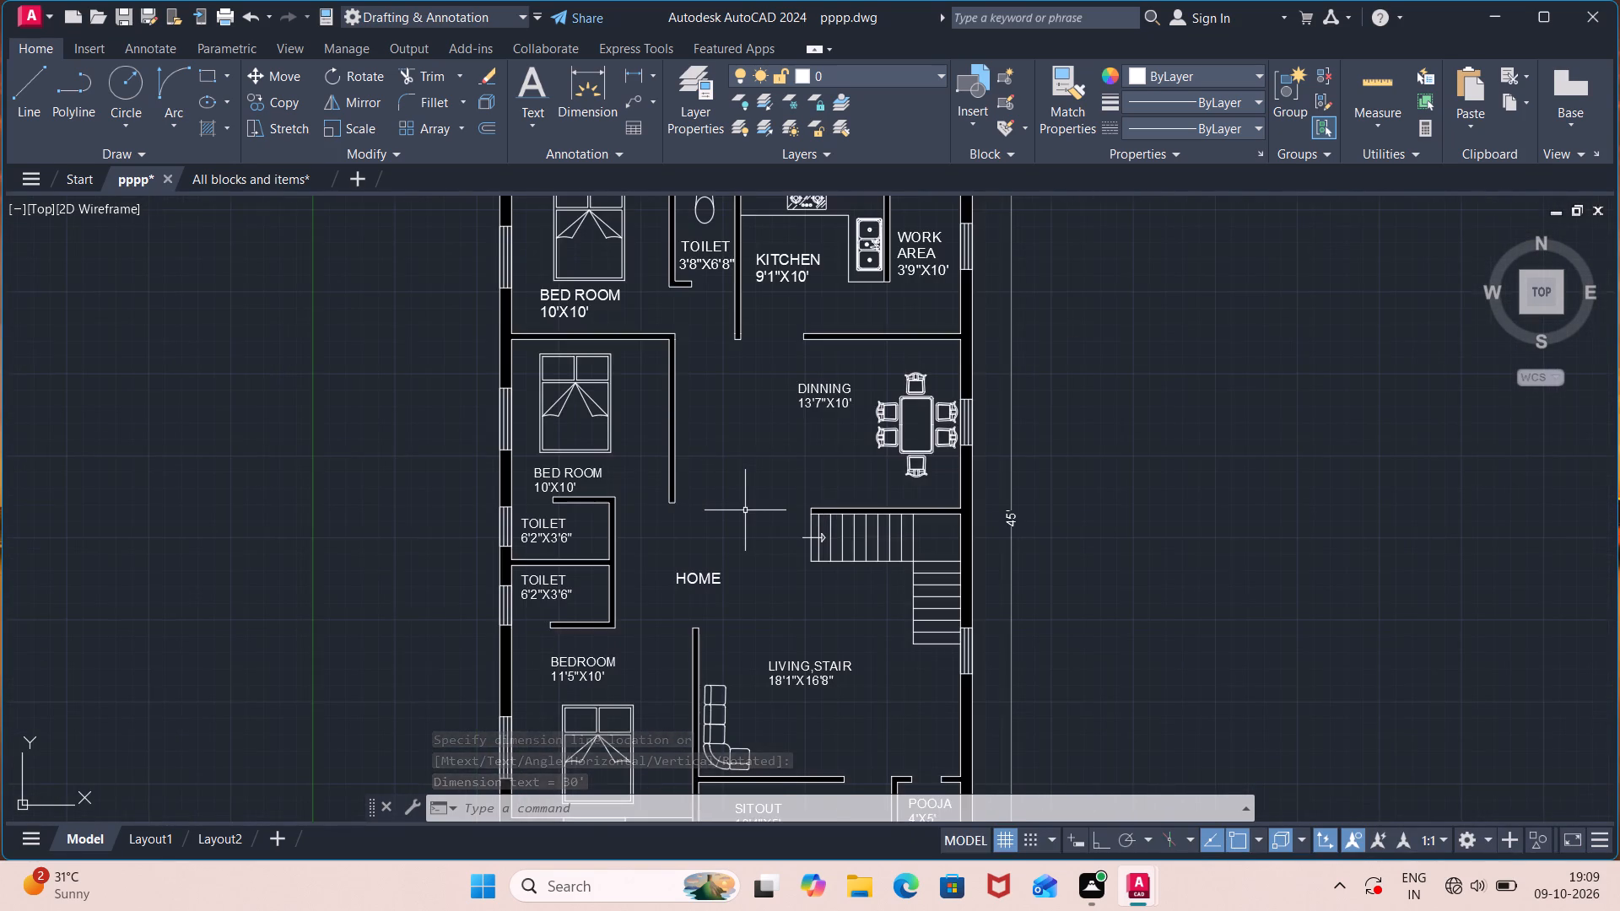
pyautogui.scroll(1, 745, 510)
pyautogui.moveTo(745, 510); pyautogui.dragTo(776, 349, button='middle')
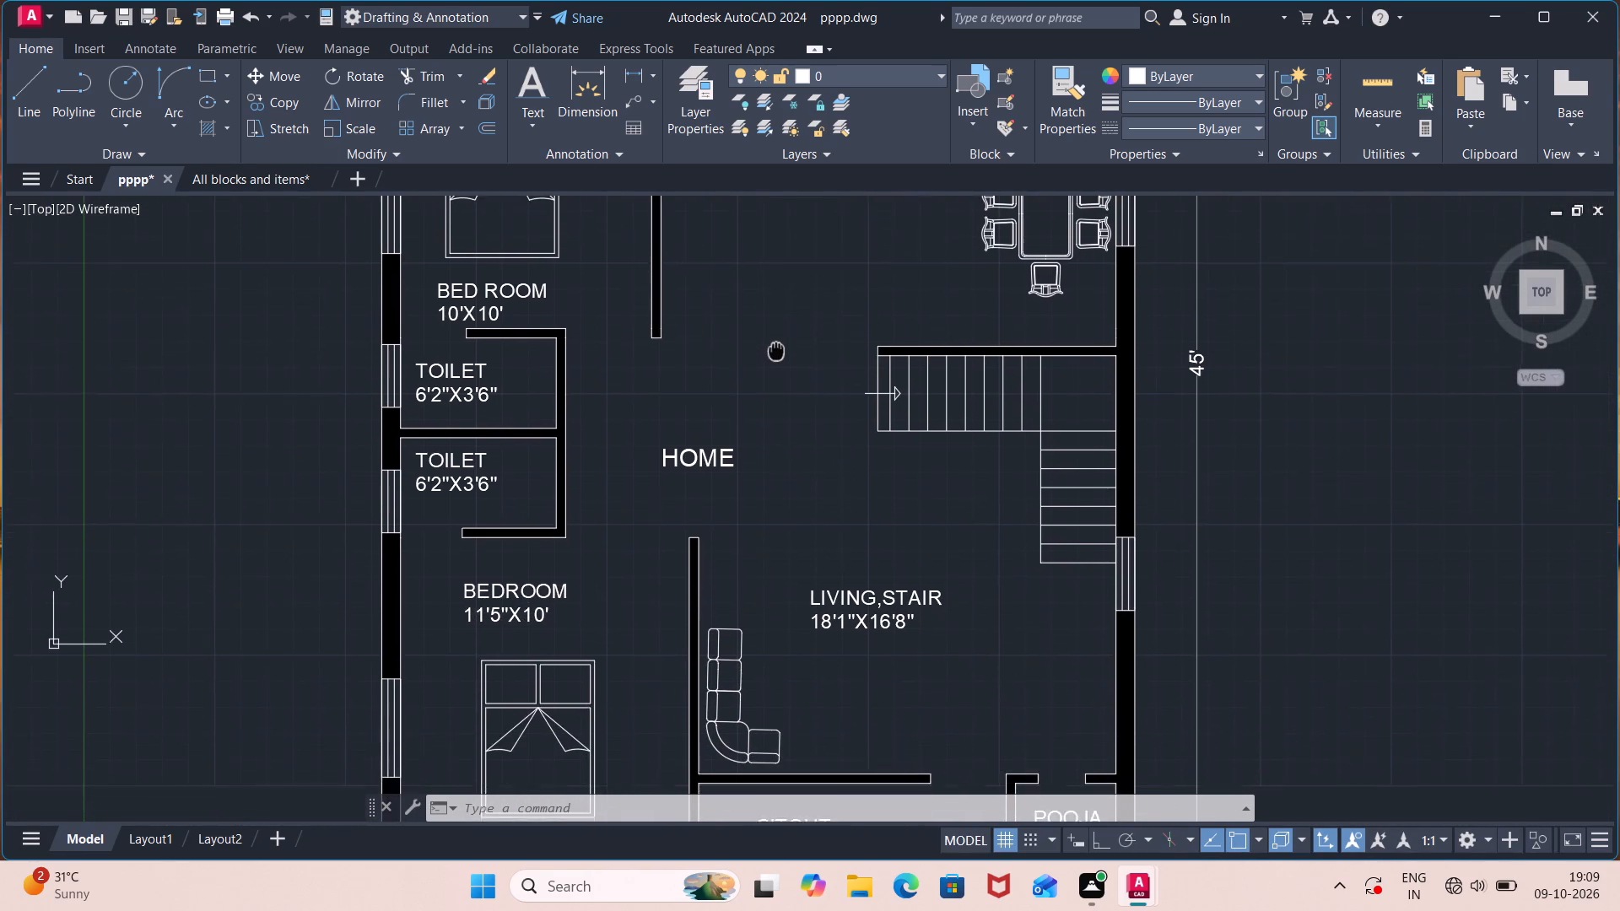
pyautogui.moveTo(776, 349); pyautogui.dragTo(784, 321, button='middle')
pyautogui.scroll(1, 784, 321)
pyautogui.scroll(-1, 818, 482)
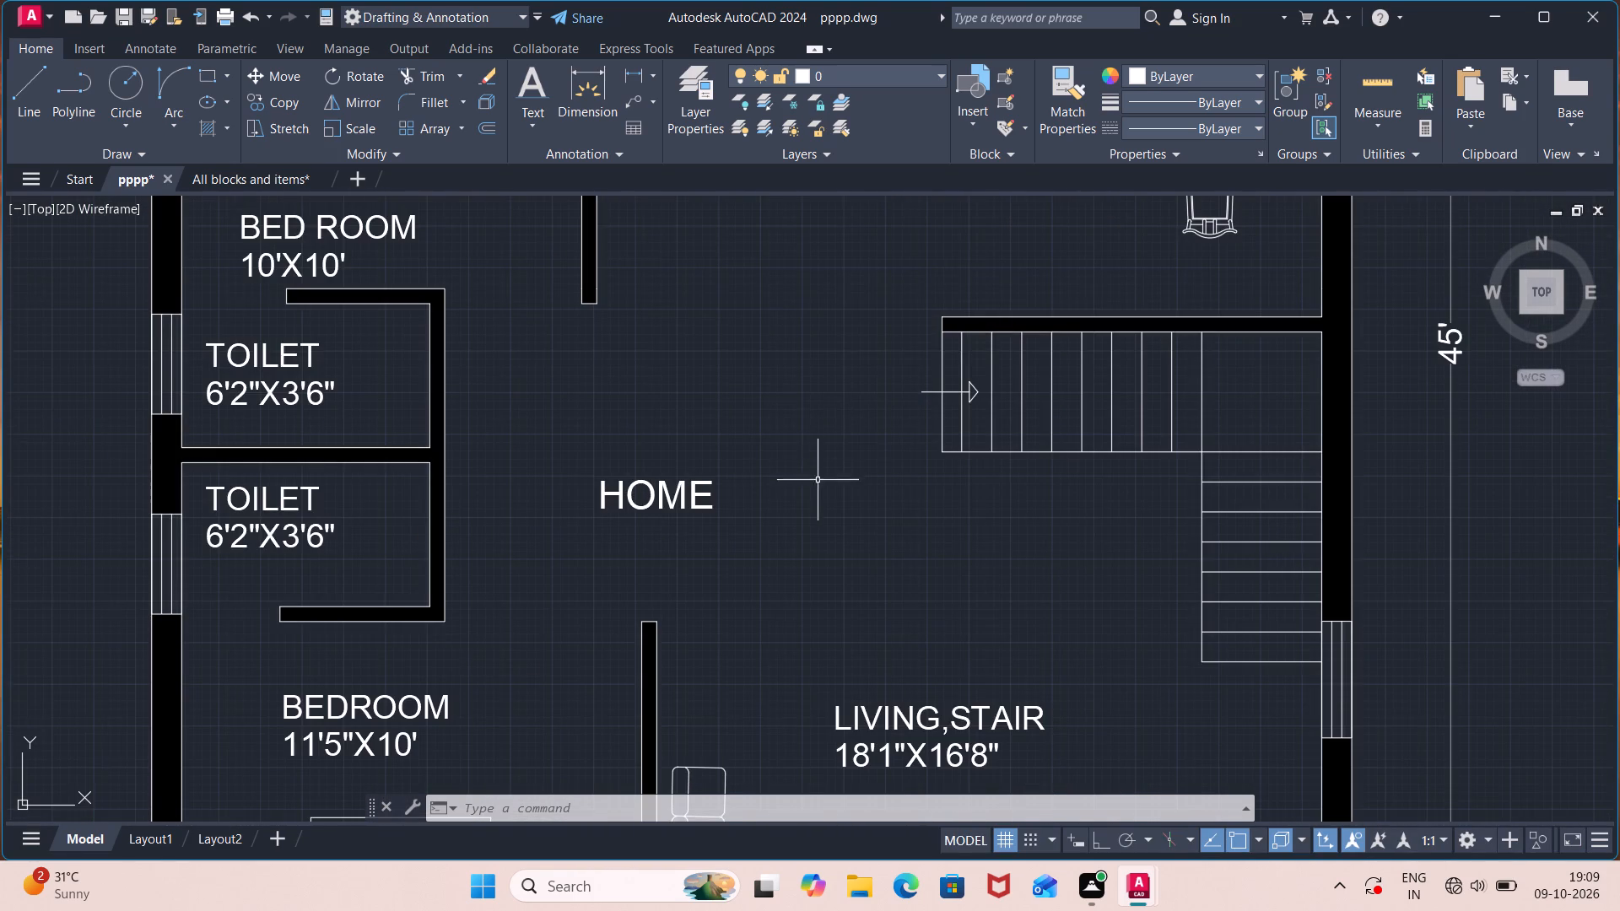
pyautogui.moveTo(828, 531); pyautogui.dragTo(813, 317, button='middle')
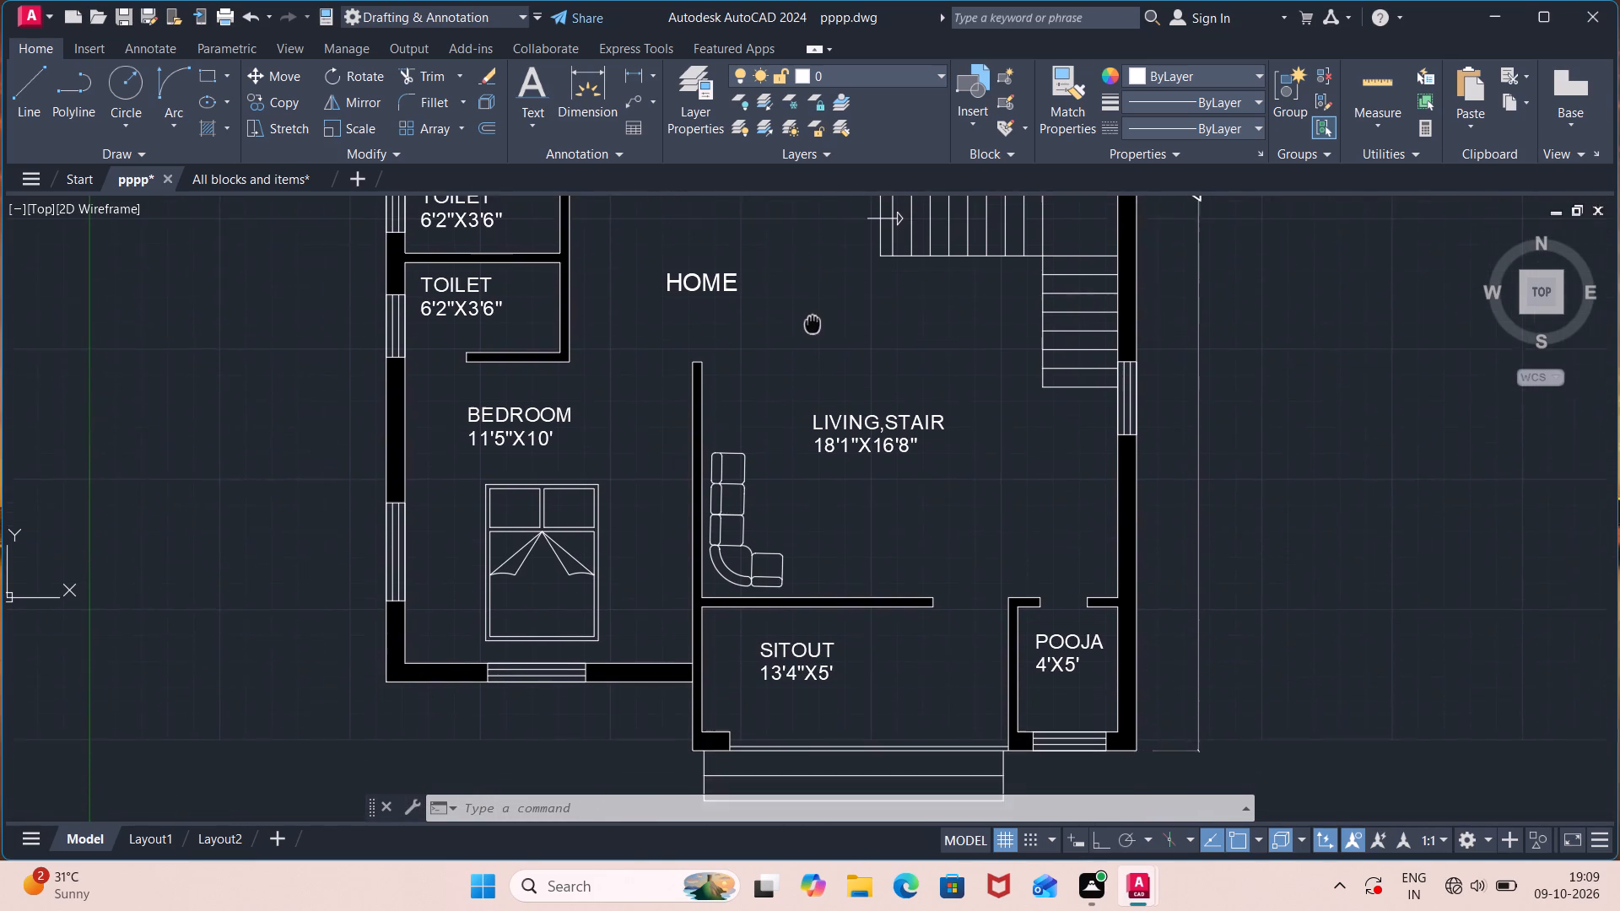
pyautogui.moveTo(813, 317); pyautogui.dragTo(817, 283, button='middle')
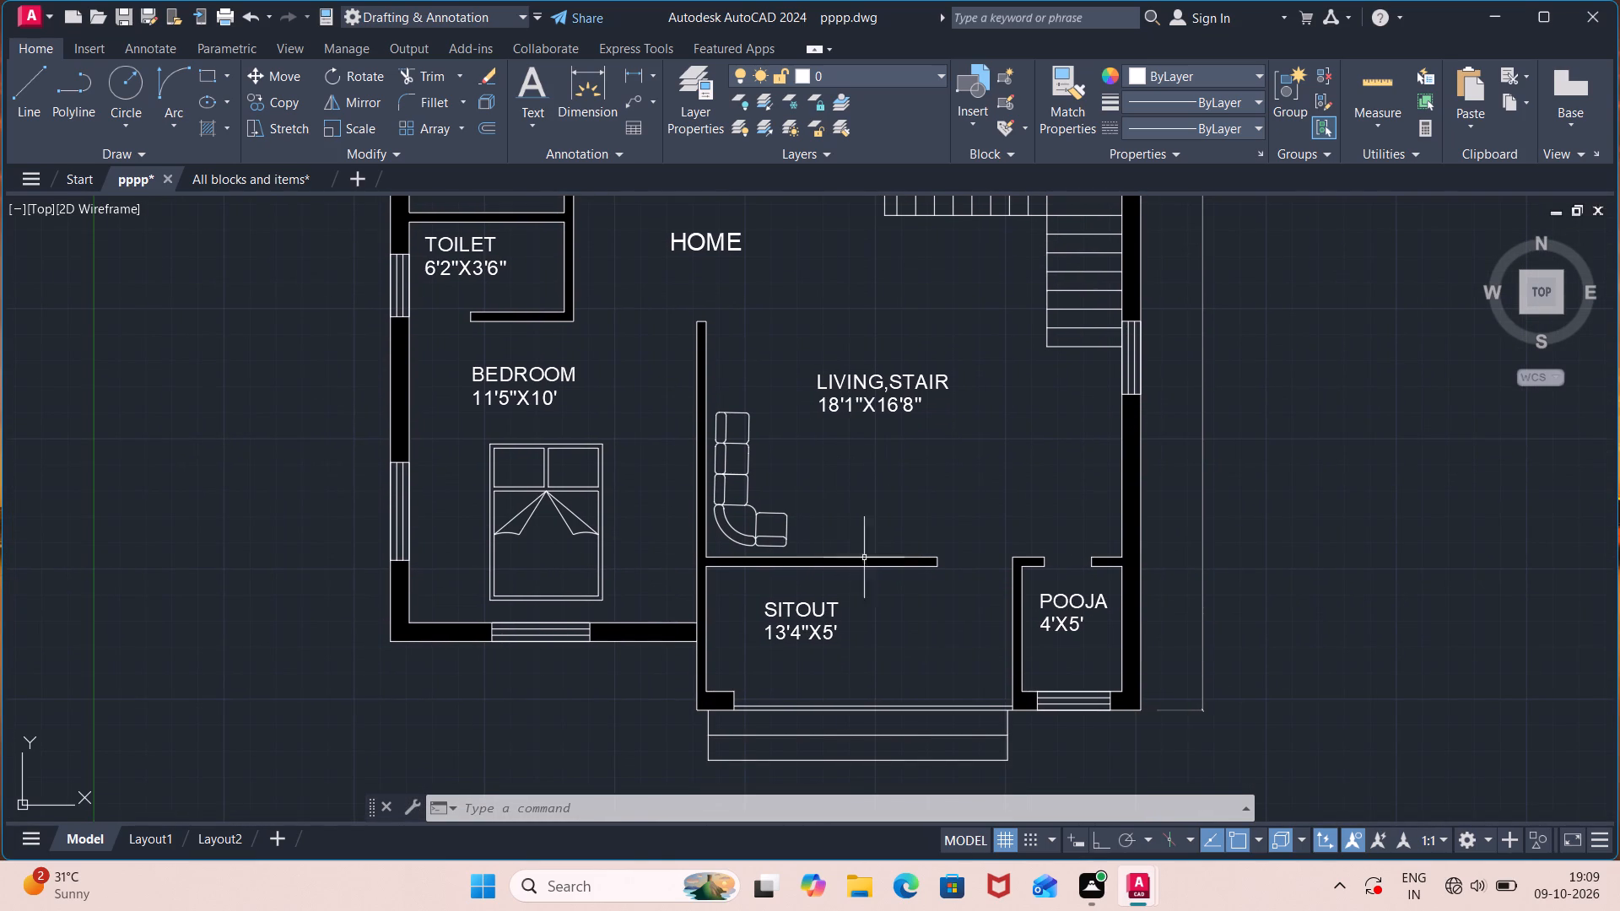
pyautogui.moveTo(1013, 510); pyautogui.dragTo(1039, 631, button='middle')
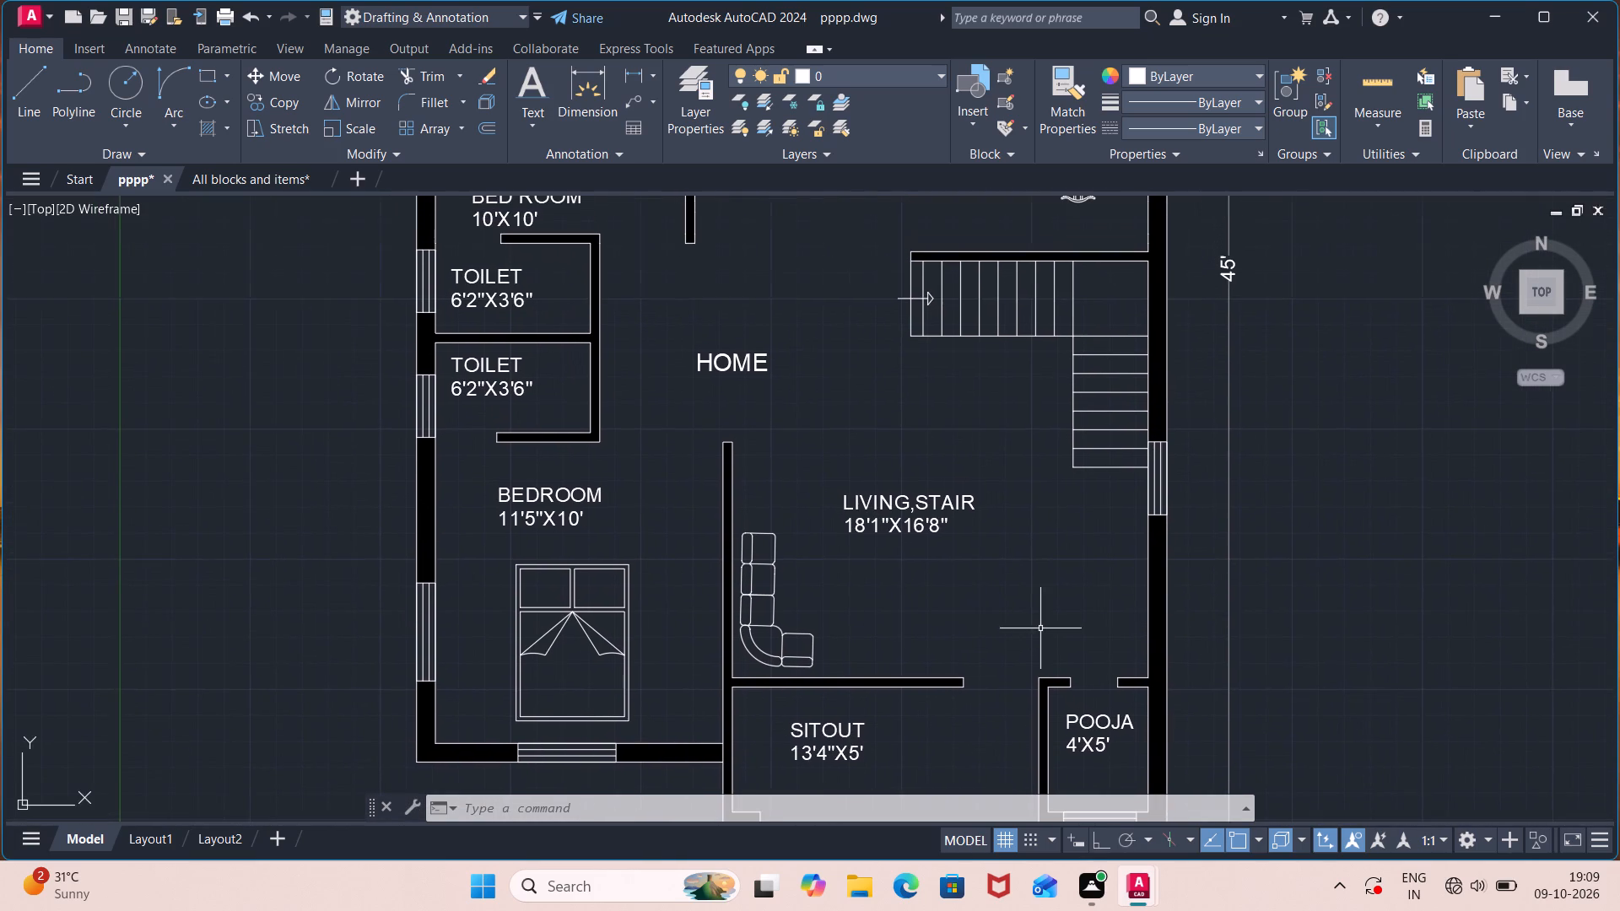
pyautogui.scroll(-1, 1040, 628)
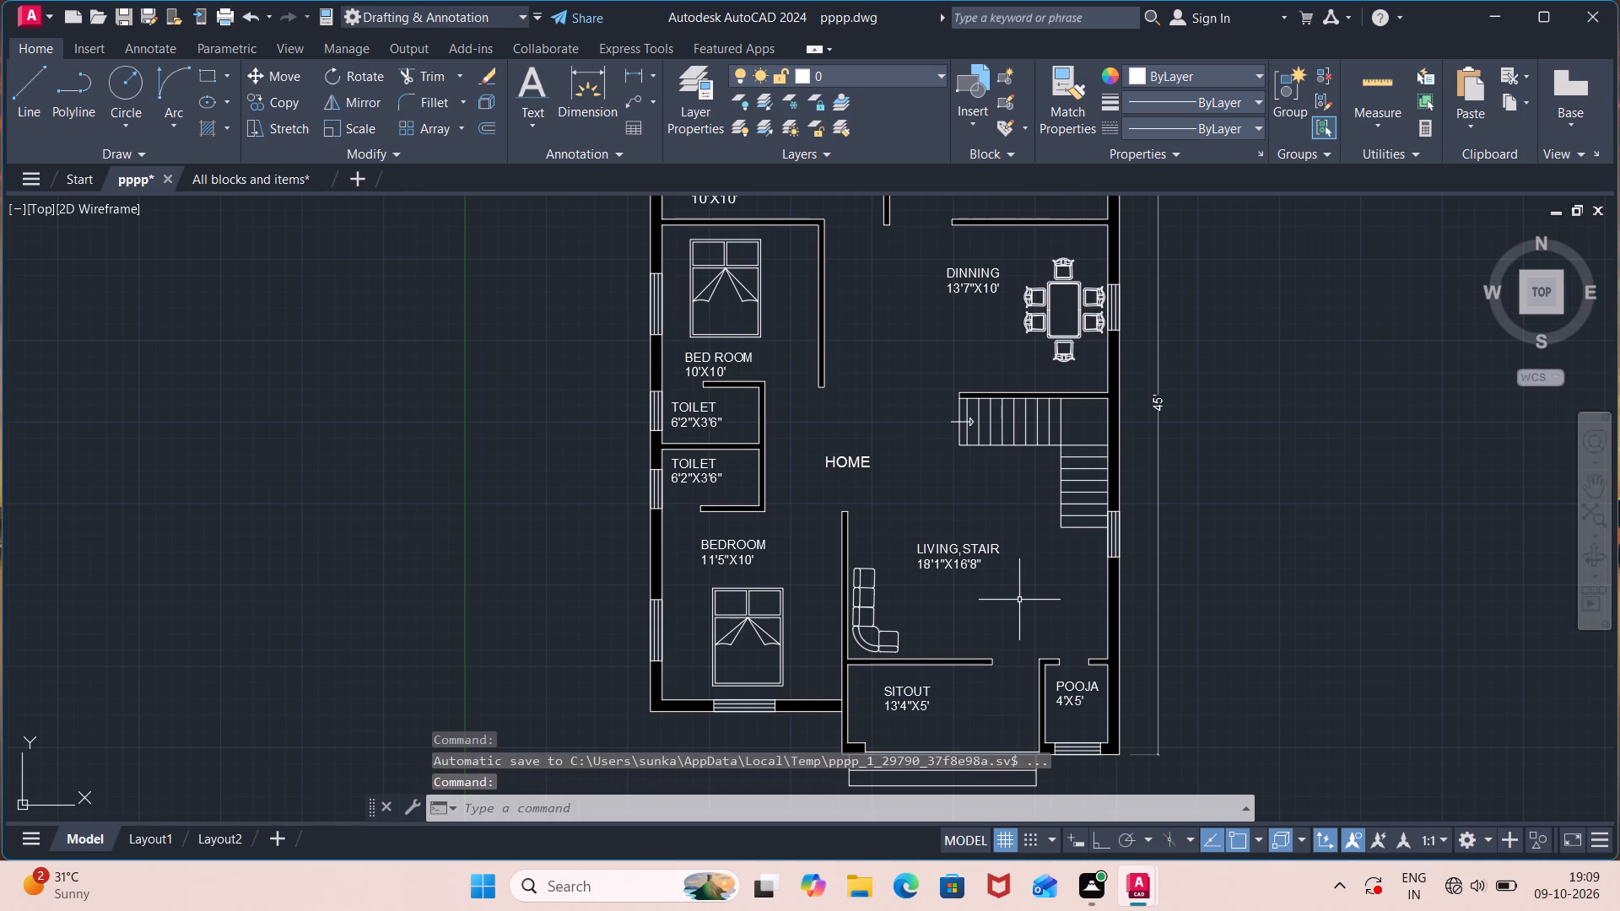
pyautogui.scroll(-1, 1016, 588)
pyautogui.moveTo(1016, 557); pyautogui.dragTo(896, 608, button='middle')
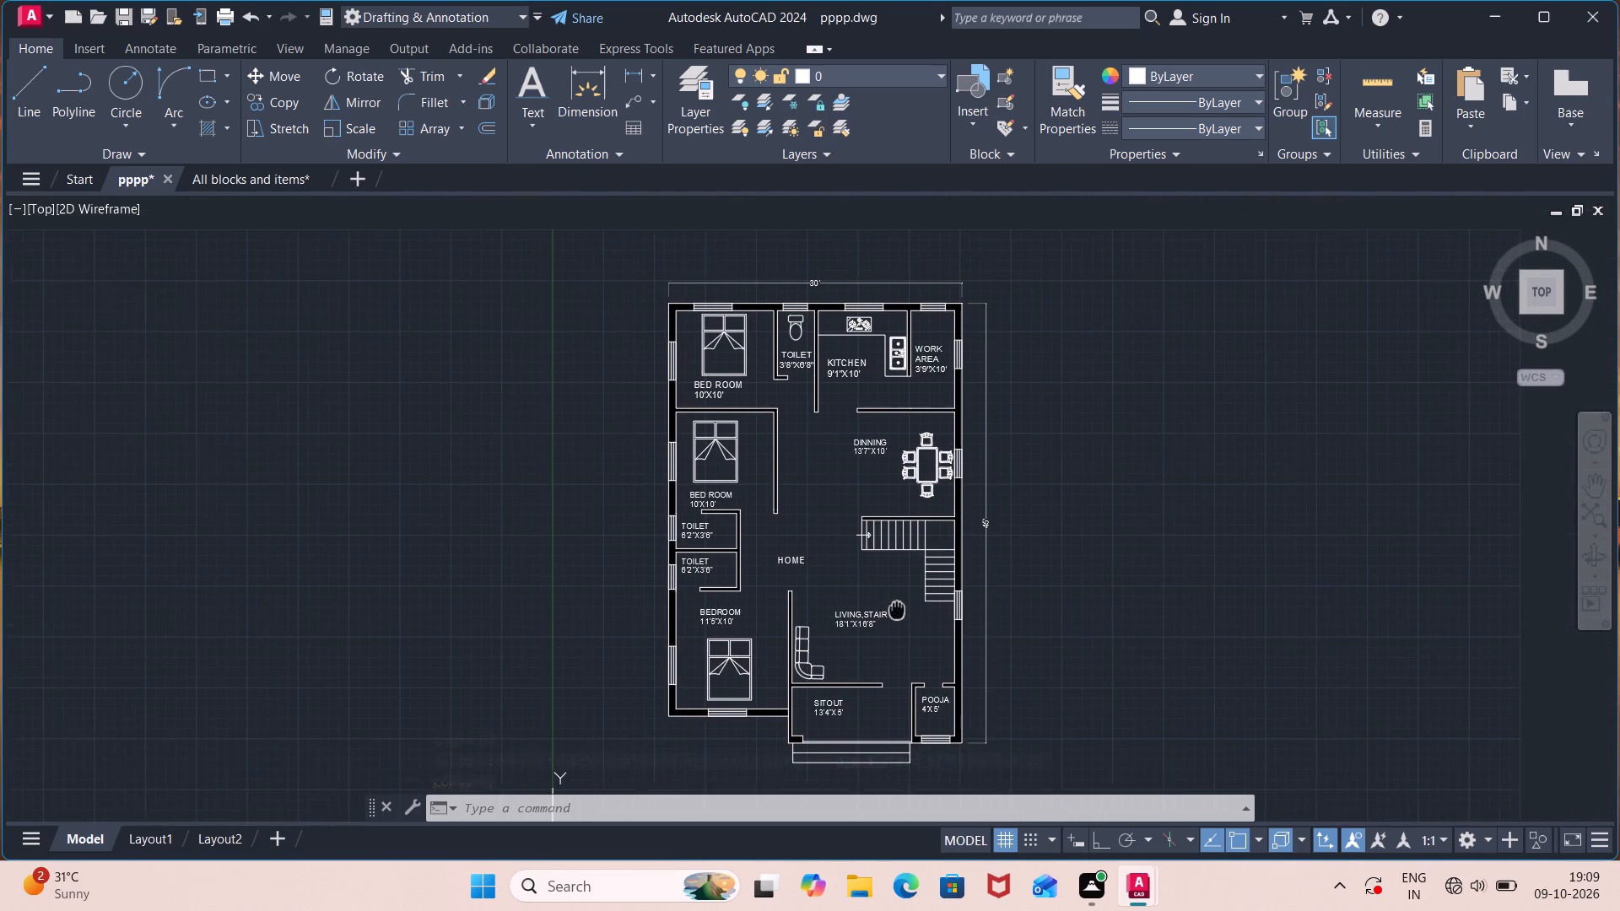
pyautogui.moveTo(896, 608); pyautogui.dragTo(899, 595, button='middle')
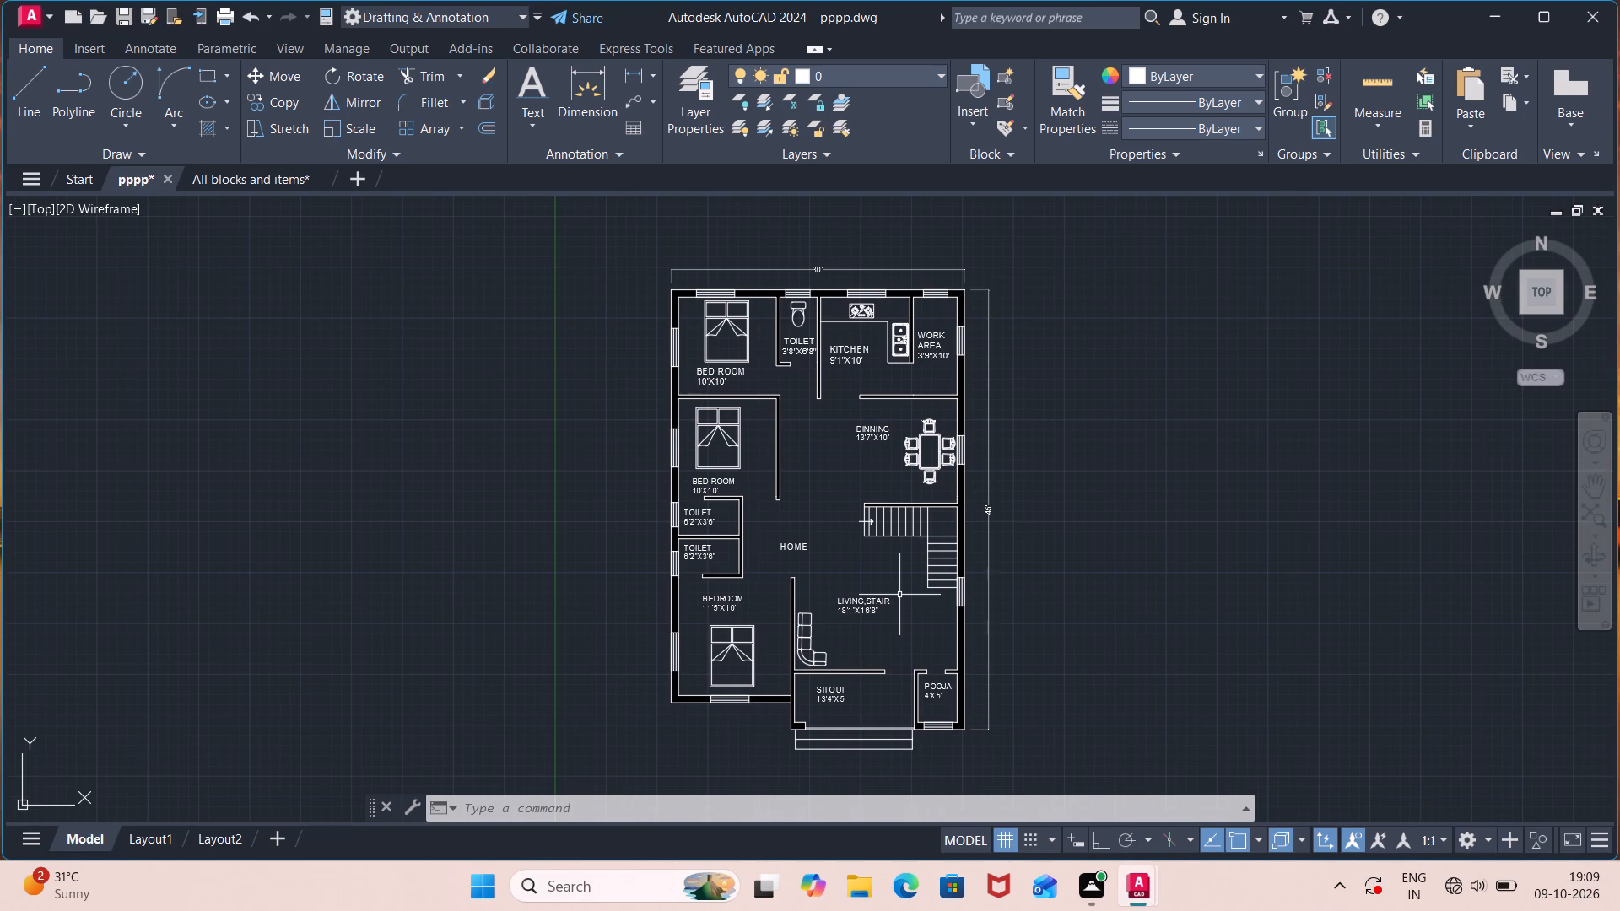
# Save the drawing.
pyautogui.hotkey('ctrl', 's')
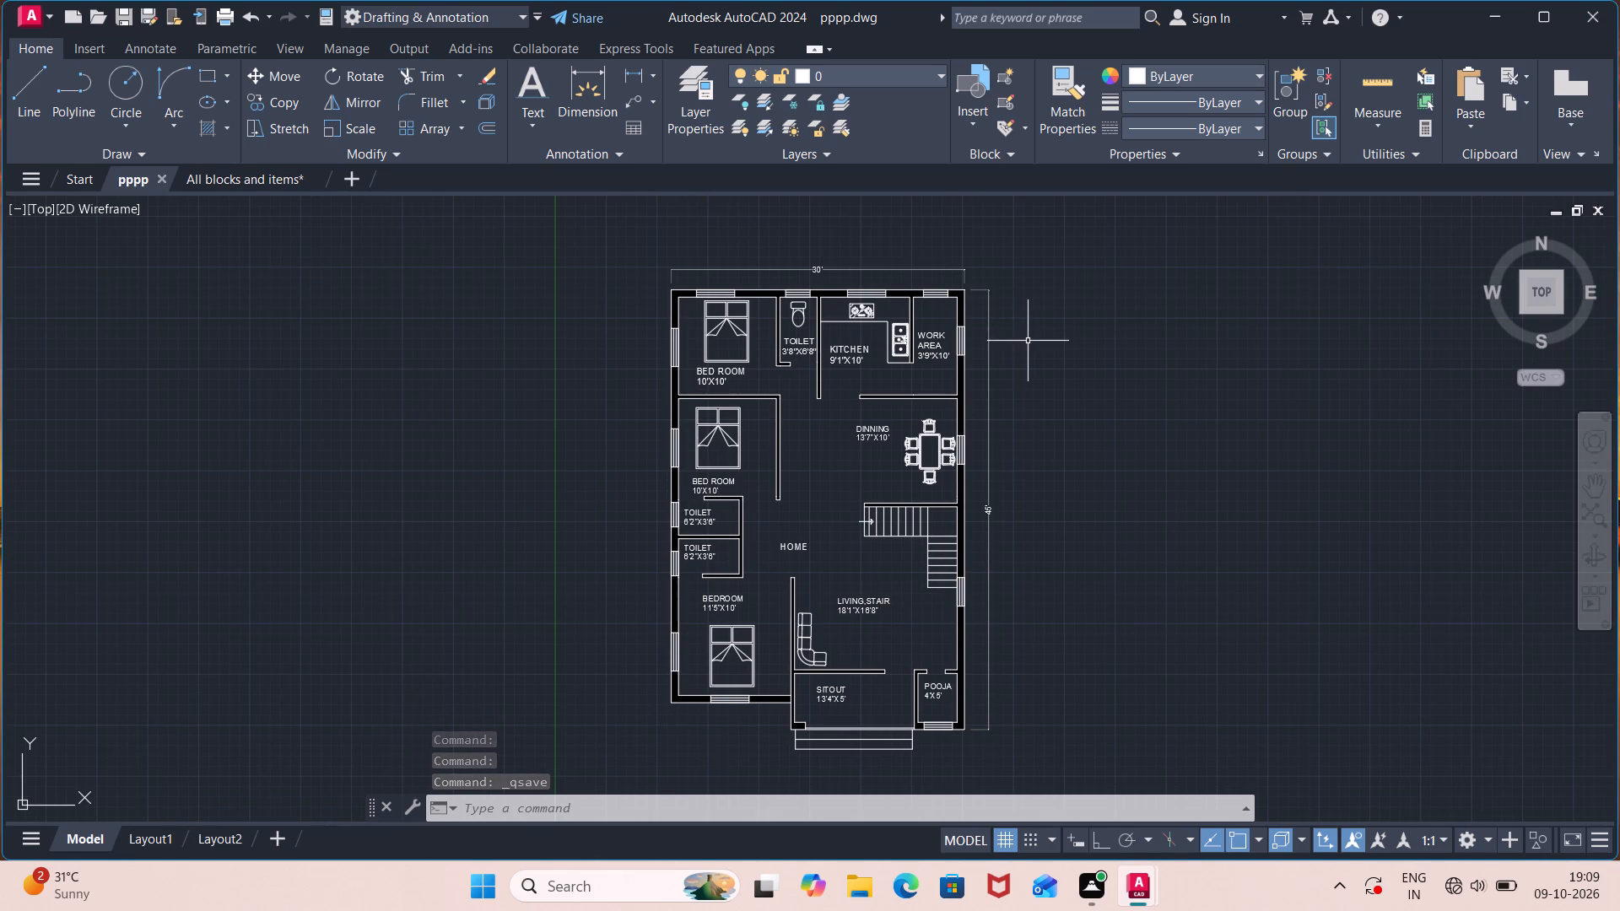
# With Ortho on, draw a 4'11" horizontal line and a connected 4'11" vertical line upward in the empty space beside the dining room.
pyautogui.scroll(2, 1029, 342)
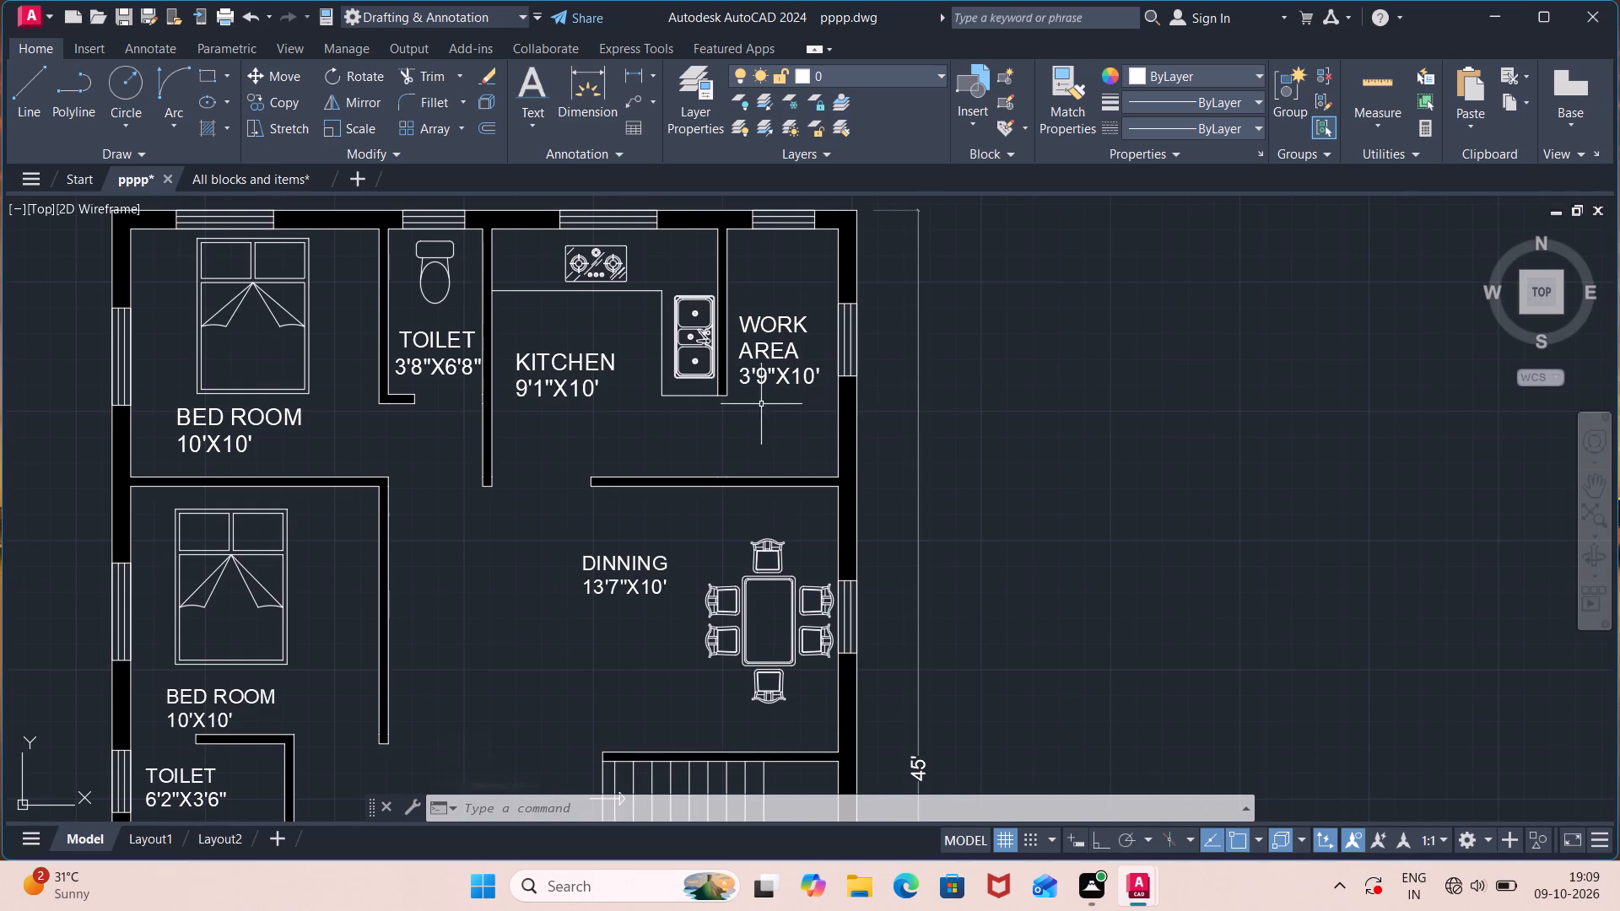
pyautogui.moveTo(640, 434); pyautogui.dragTo(772, 434, button='middle')
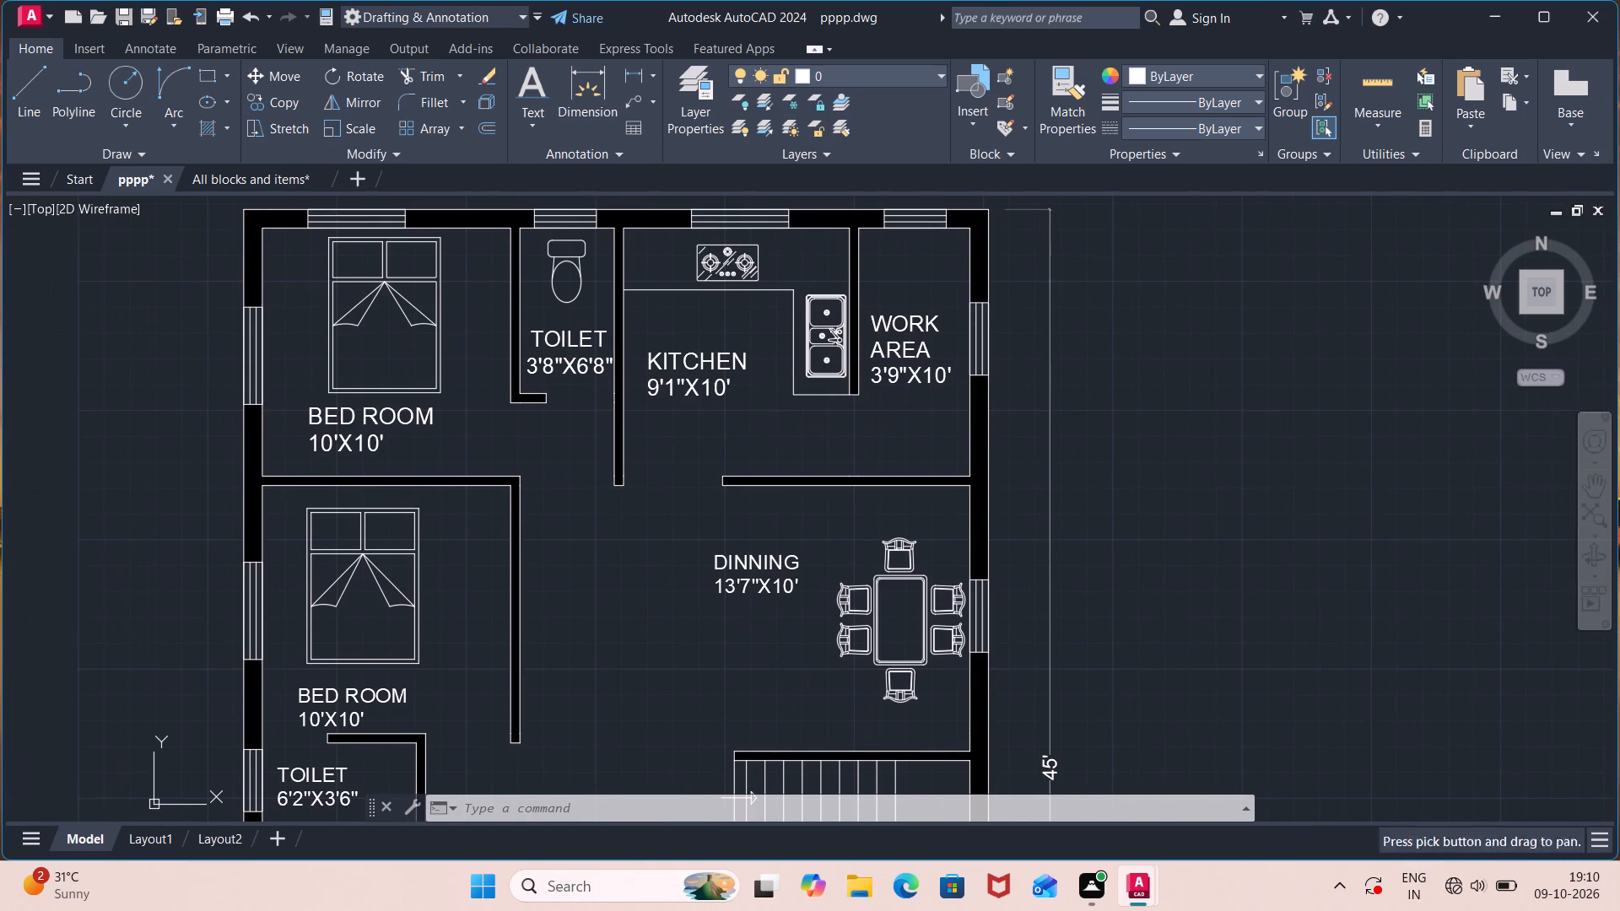
pyautogui.press('Escape')
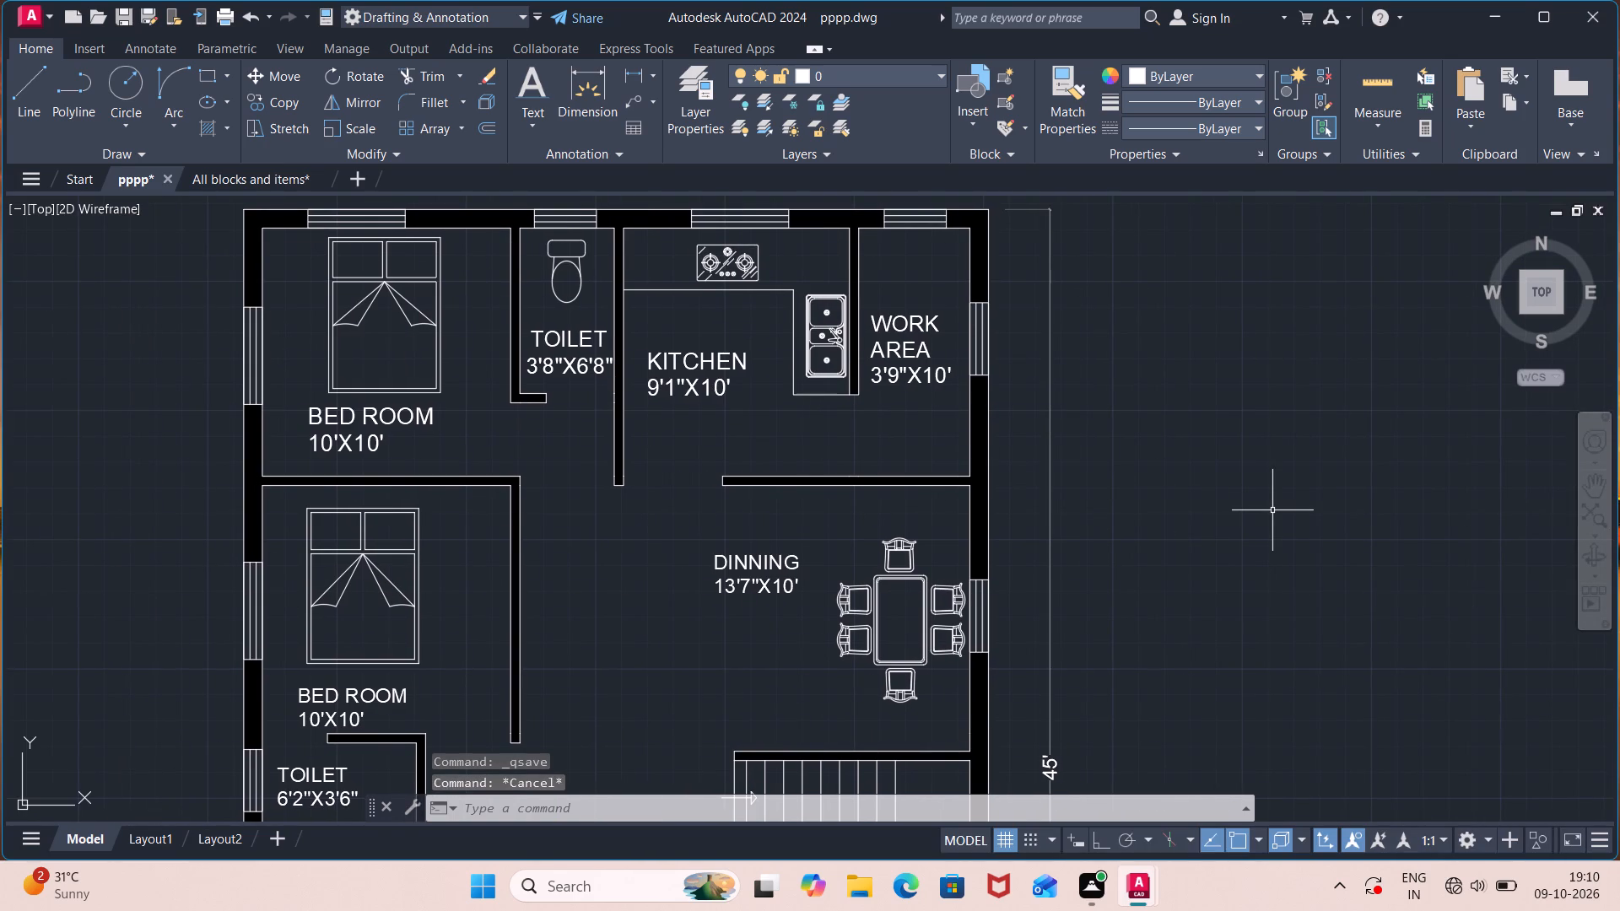
pyautogui.press('l')
pyautogui.press('Return')
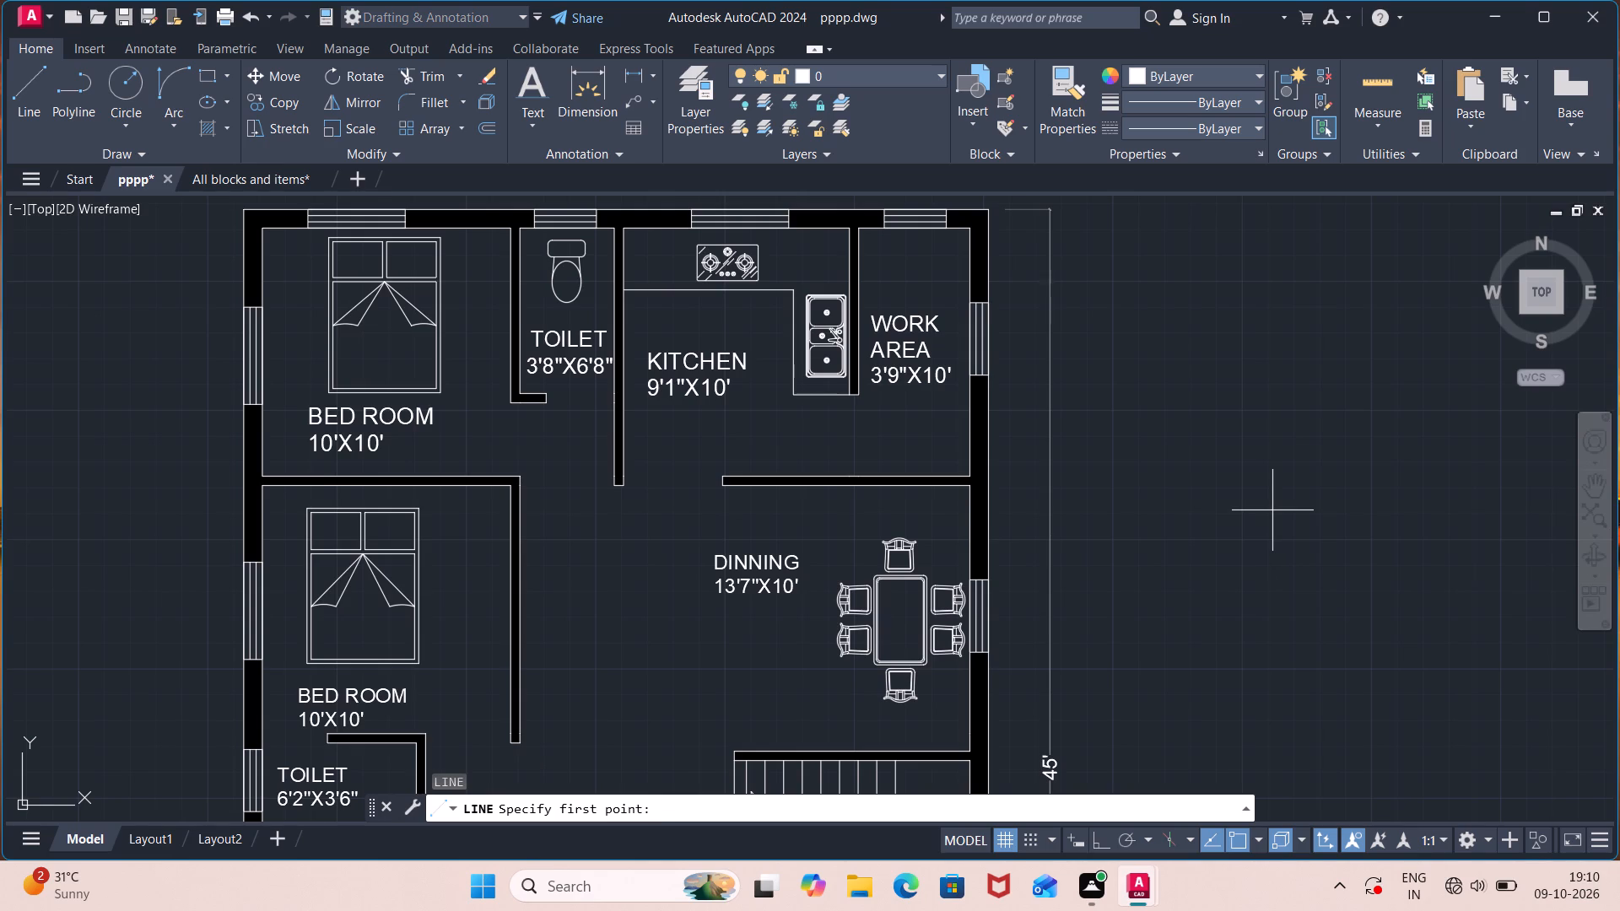
pyautogui.click(1185, 585)
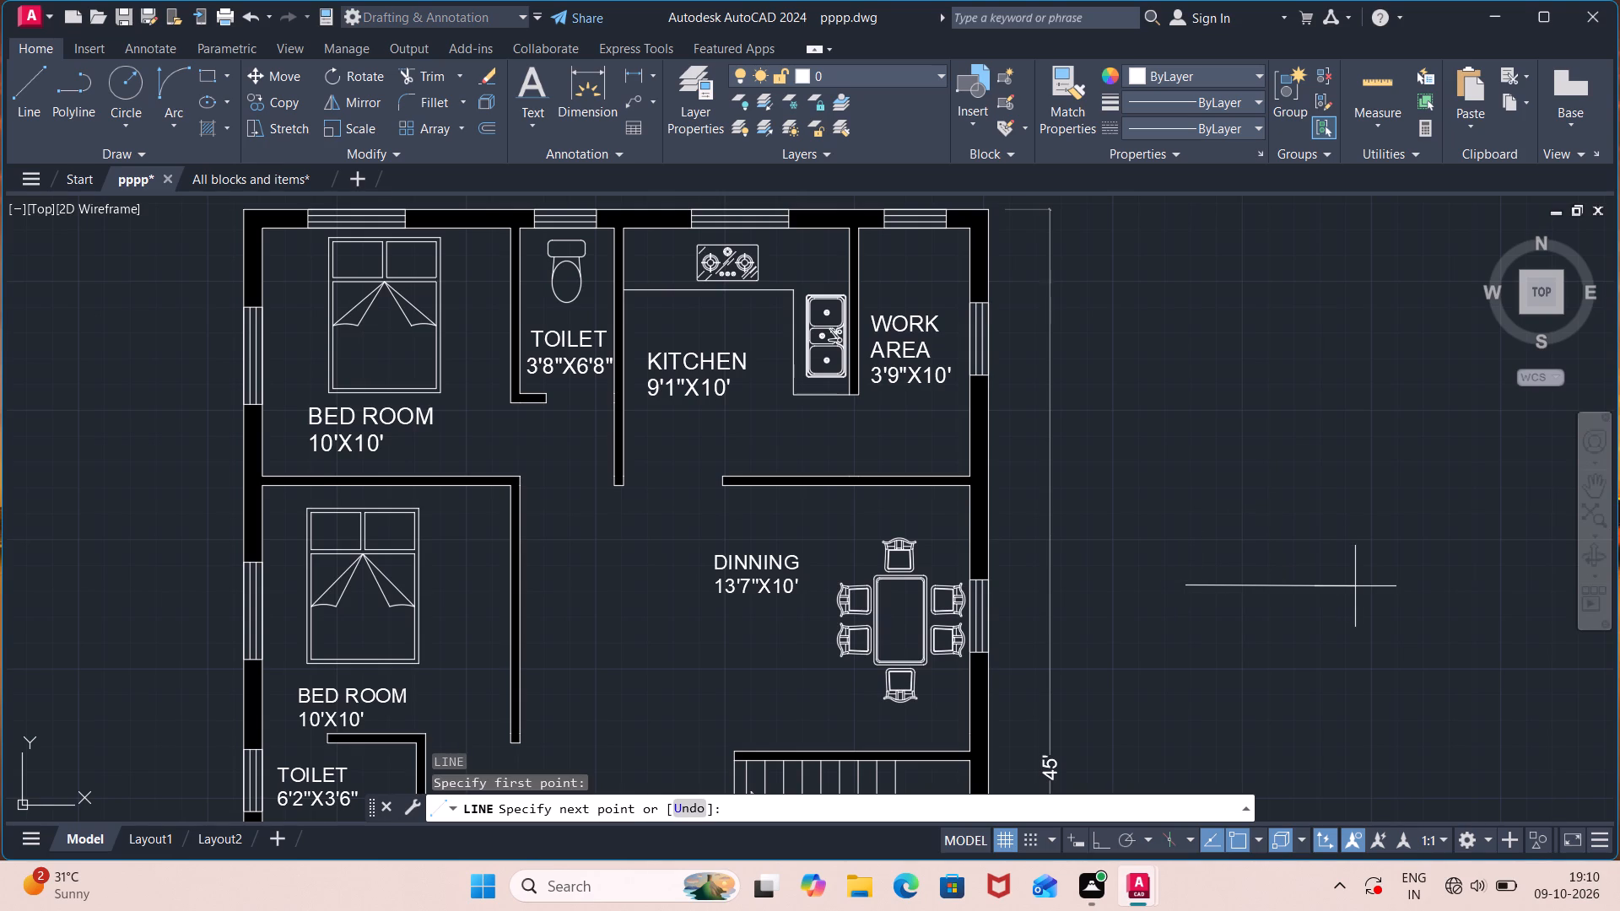
pyautogui.press('F8')
pyautogui.write('4\'11"')
pyautogui.press('Return')
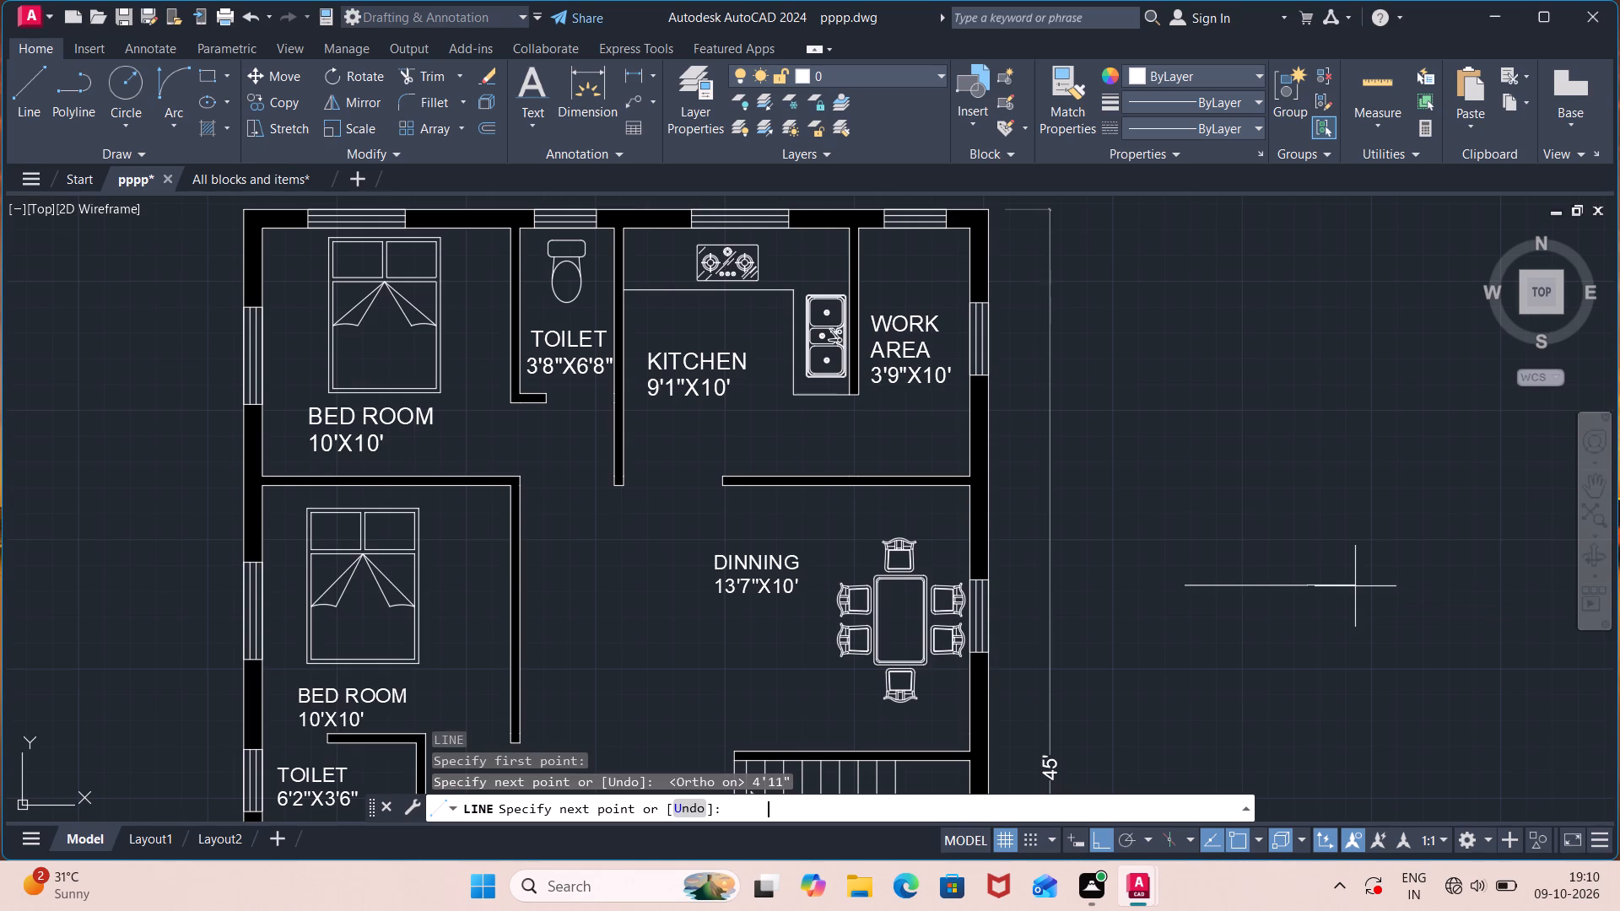
pyautogui.press('4')
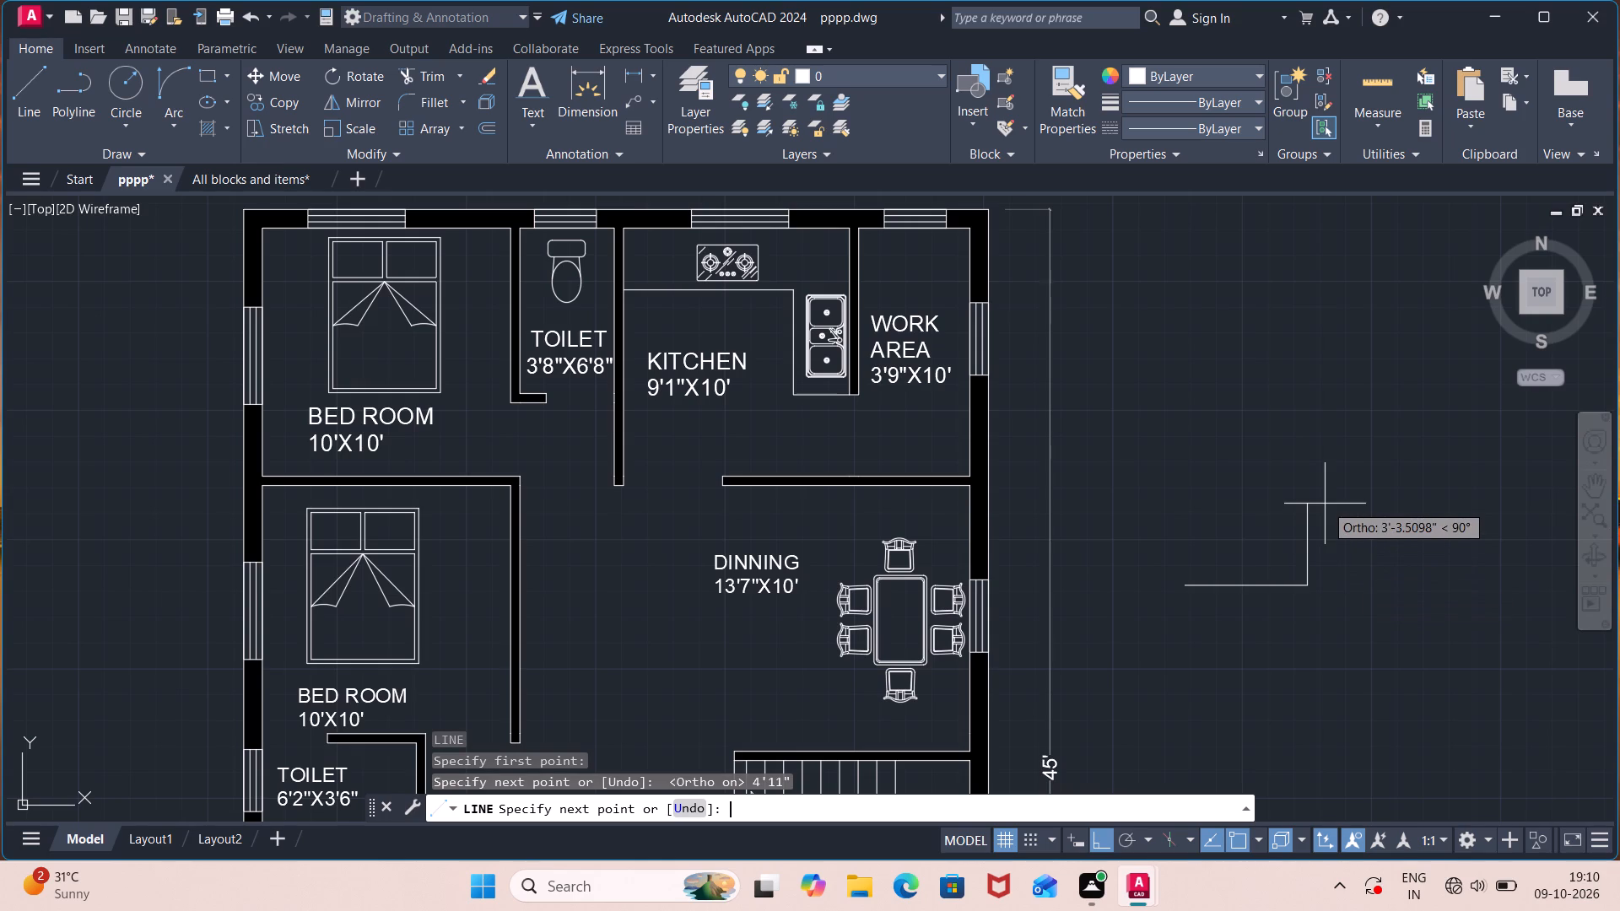
pyautogui.write('\'11"')
pyautogui.press('Return')
pyautogui.press('Escape')
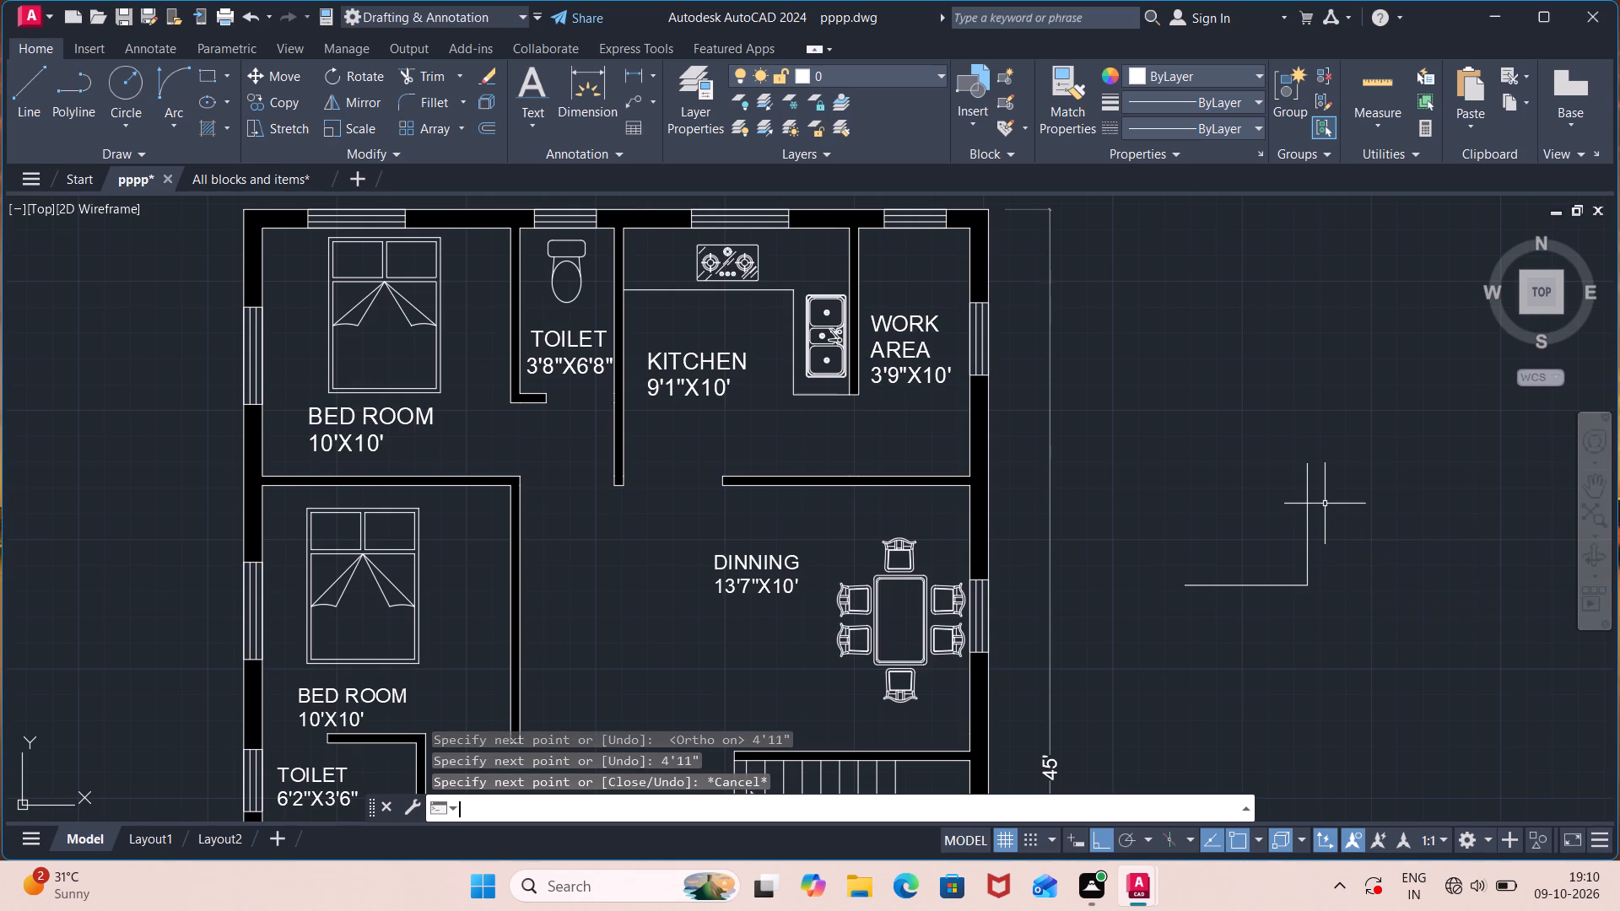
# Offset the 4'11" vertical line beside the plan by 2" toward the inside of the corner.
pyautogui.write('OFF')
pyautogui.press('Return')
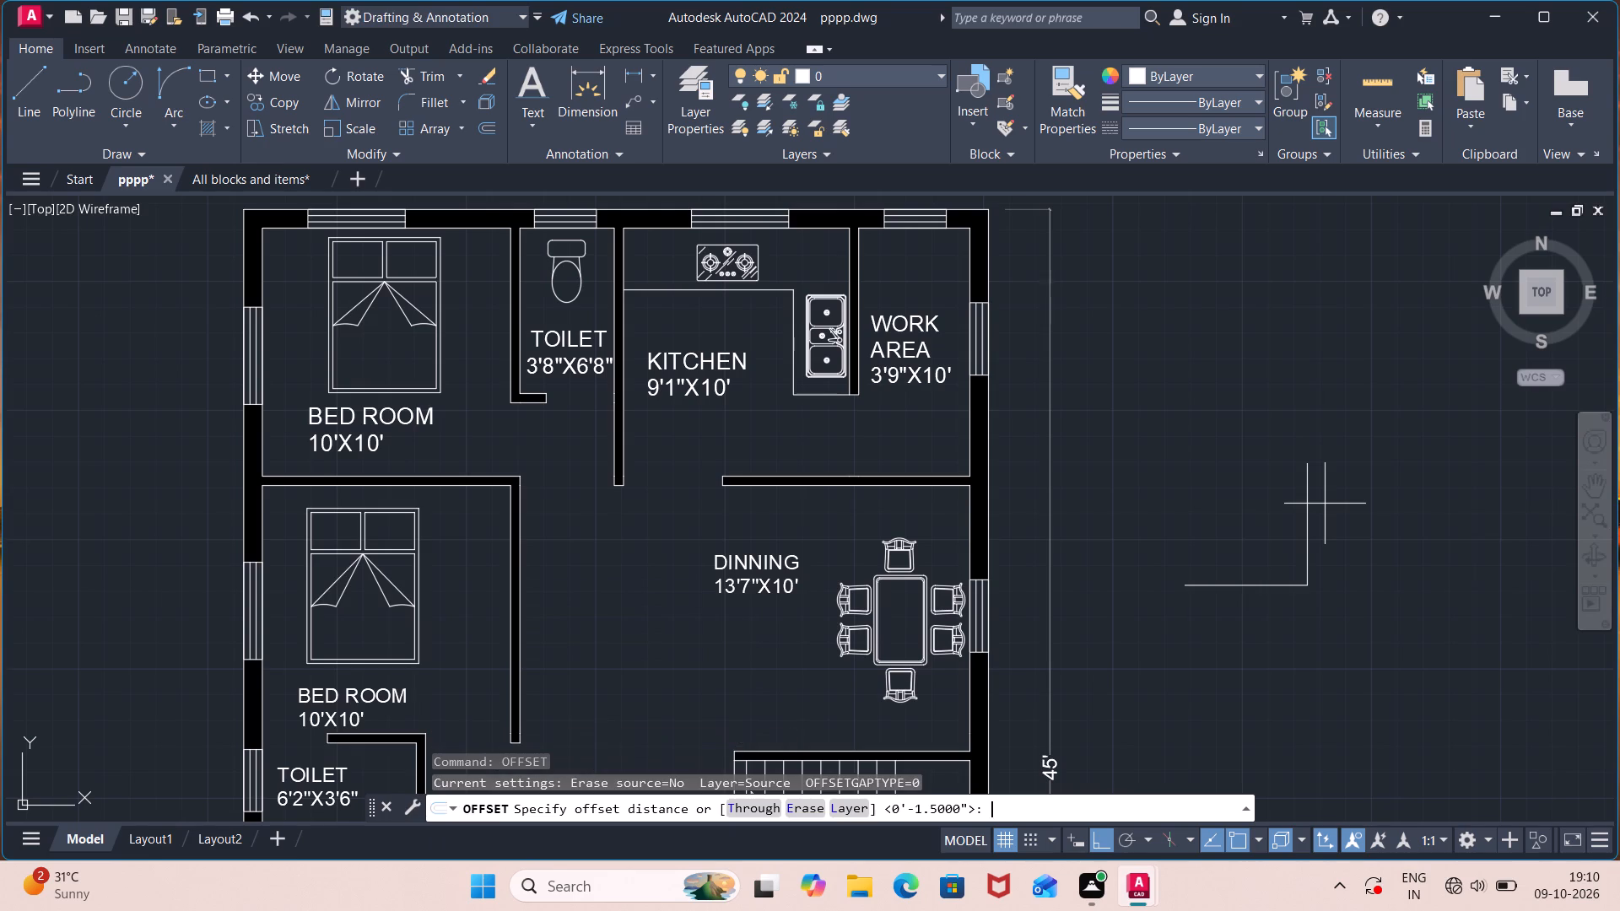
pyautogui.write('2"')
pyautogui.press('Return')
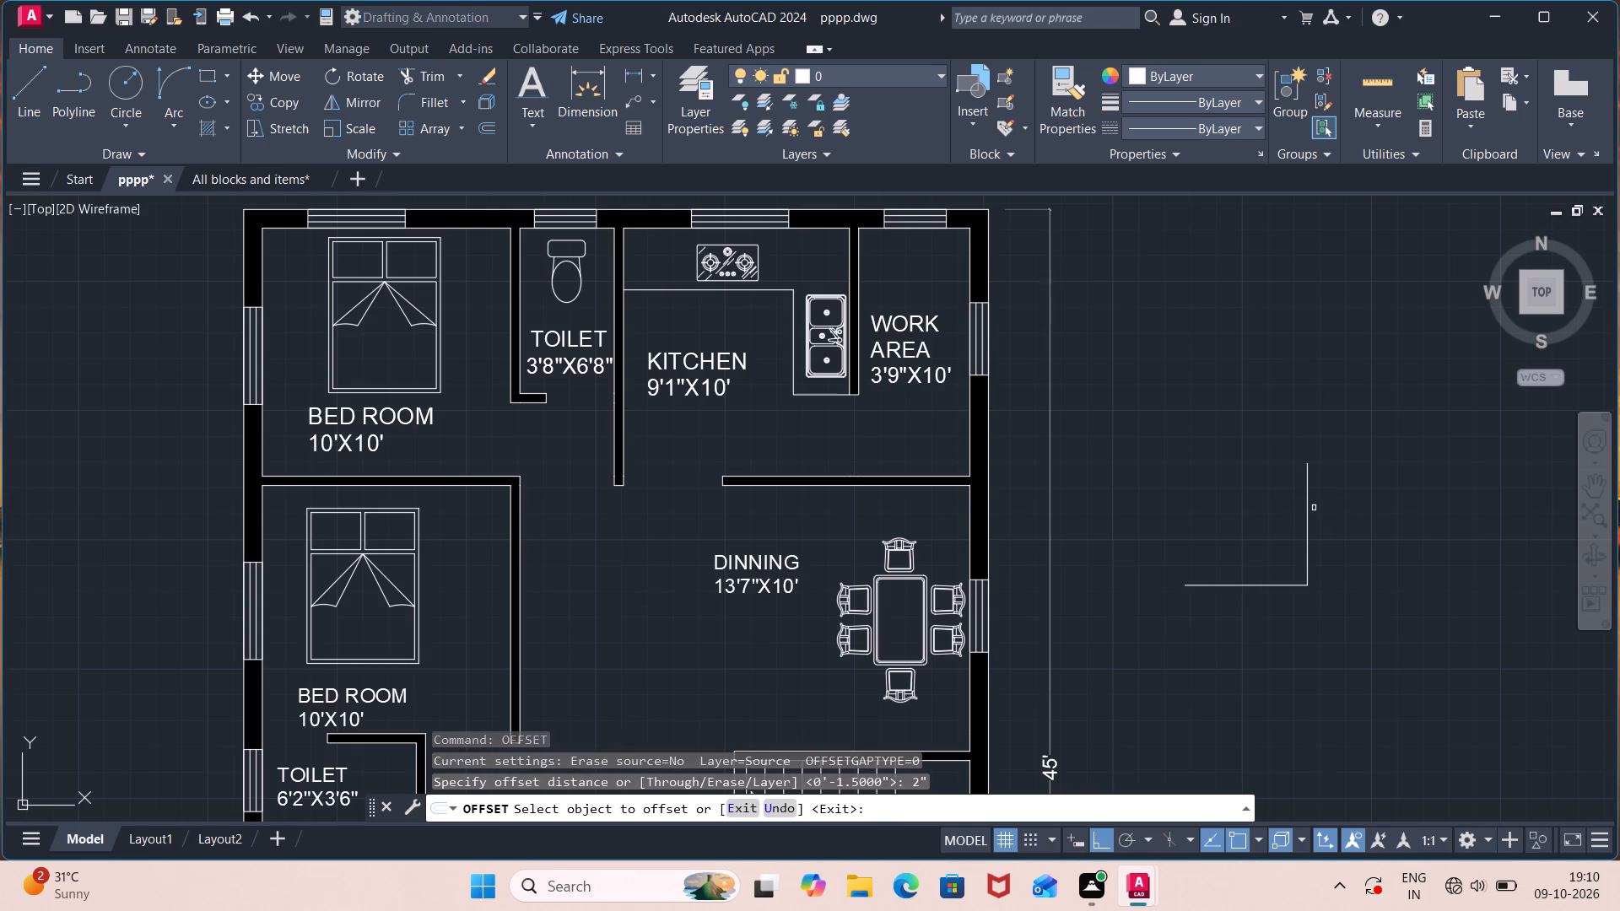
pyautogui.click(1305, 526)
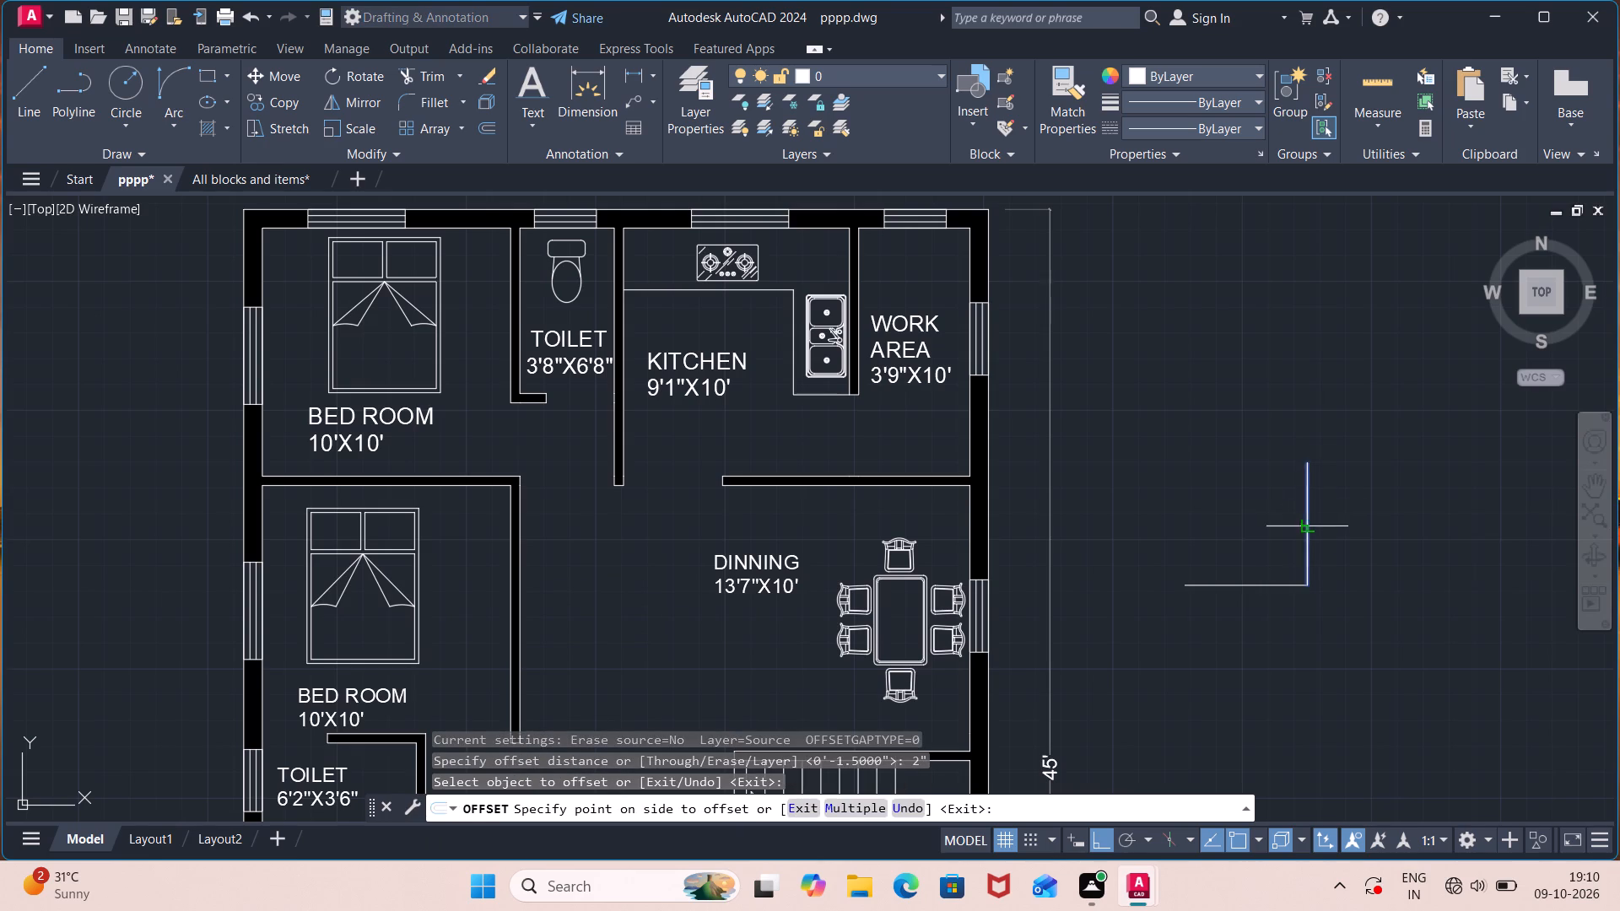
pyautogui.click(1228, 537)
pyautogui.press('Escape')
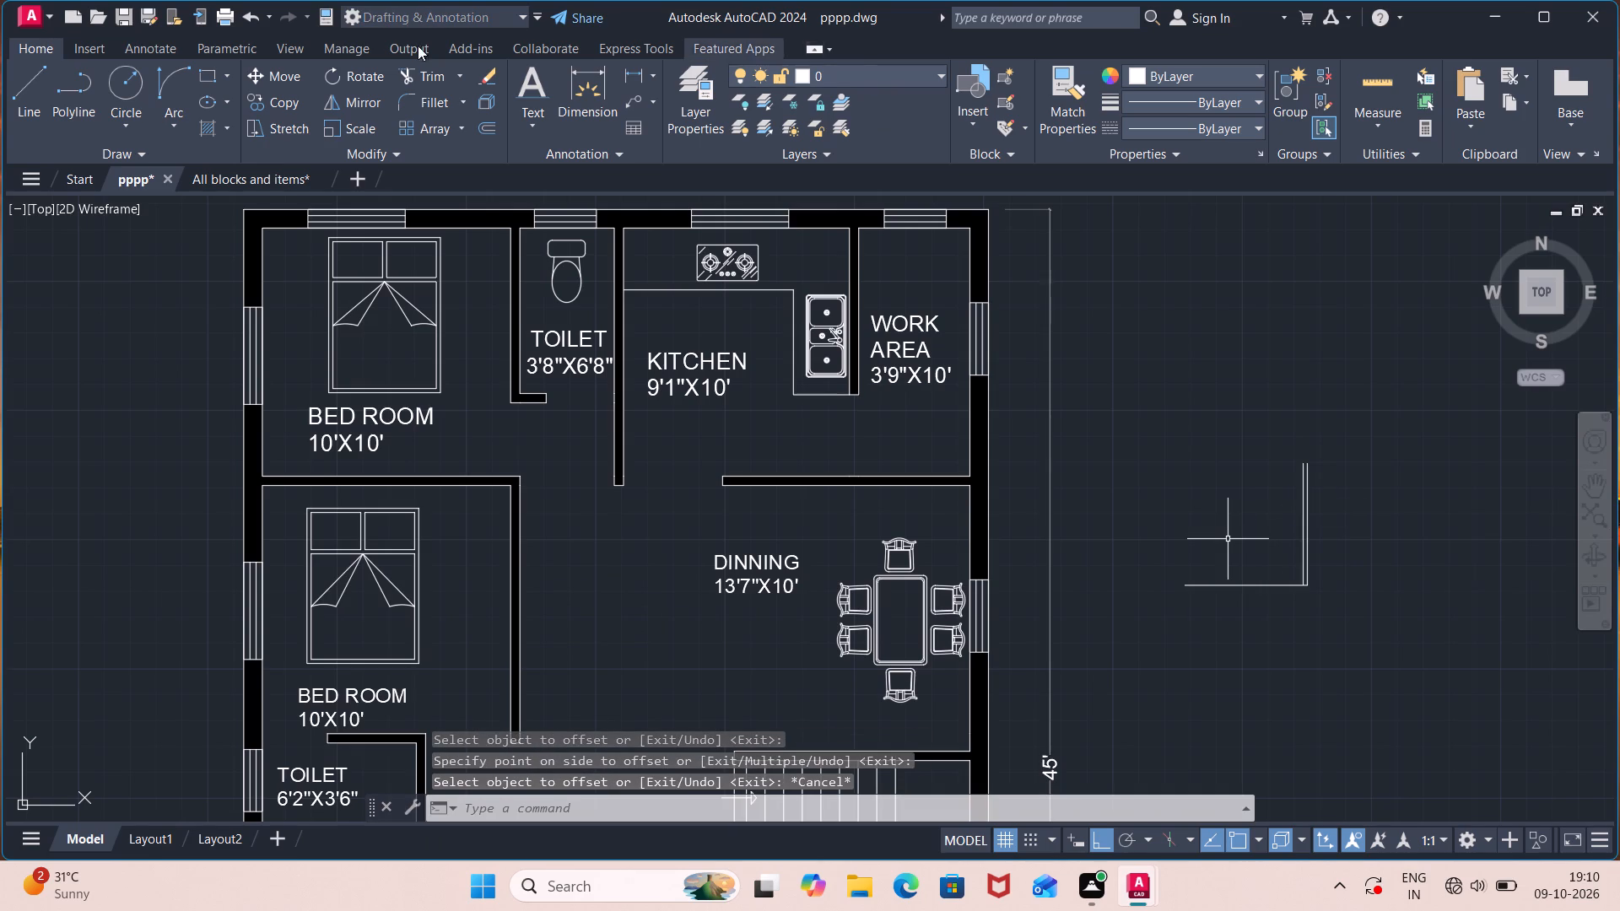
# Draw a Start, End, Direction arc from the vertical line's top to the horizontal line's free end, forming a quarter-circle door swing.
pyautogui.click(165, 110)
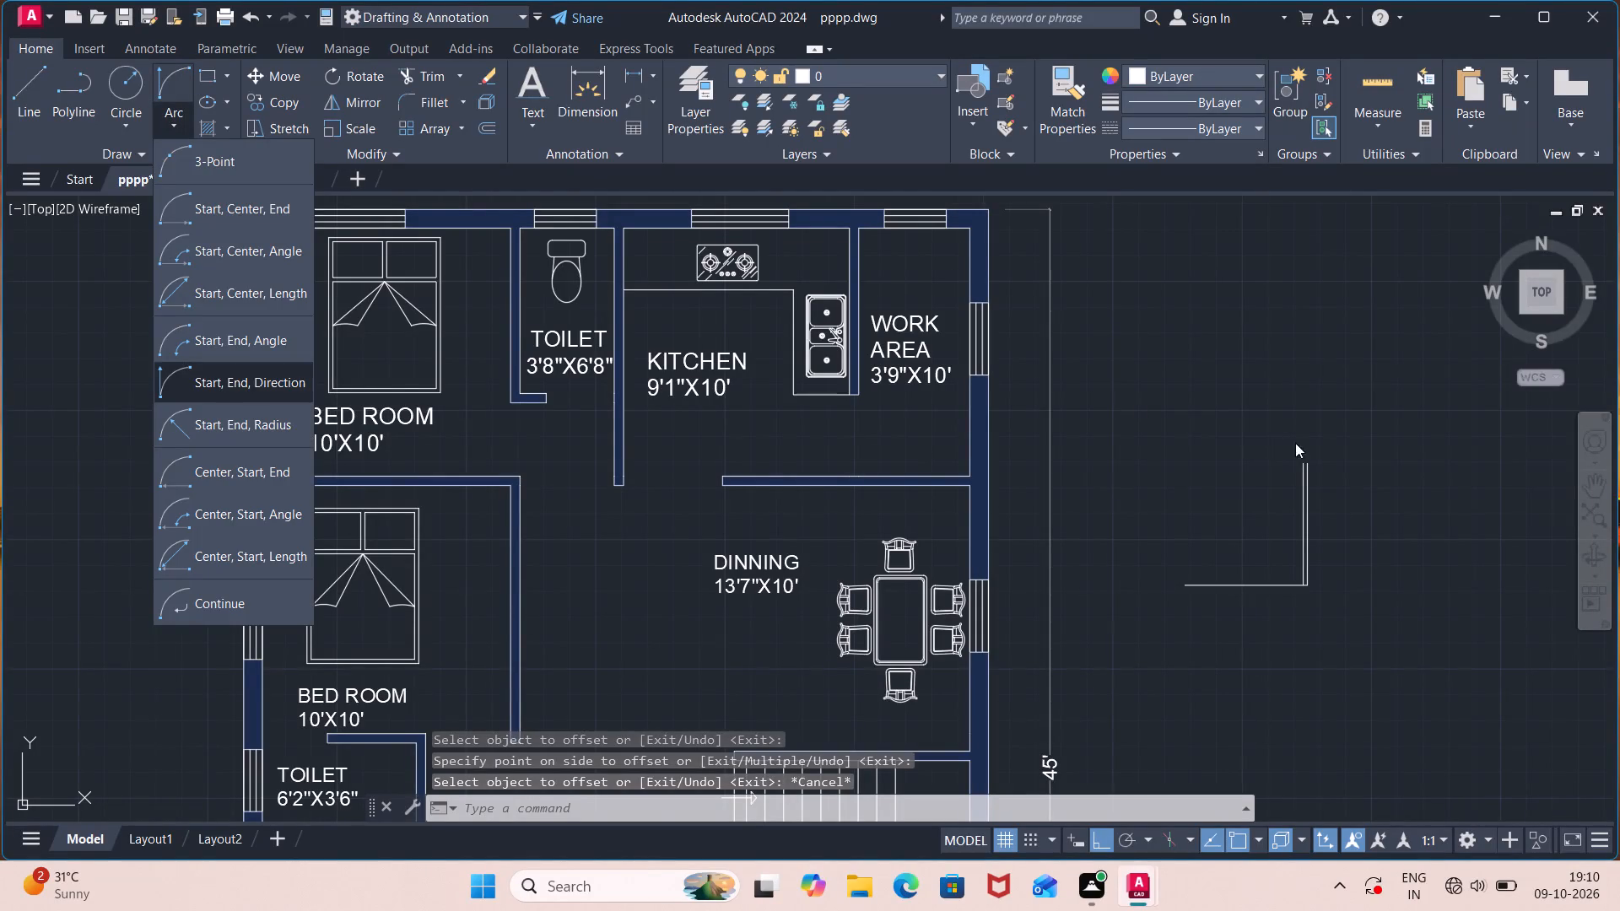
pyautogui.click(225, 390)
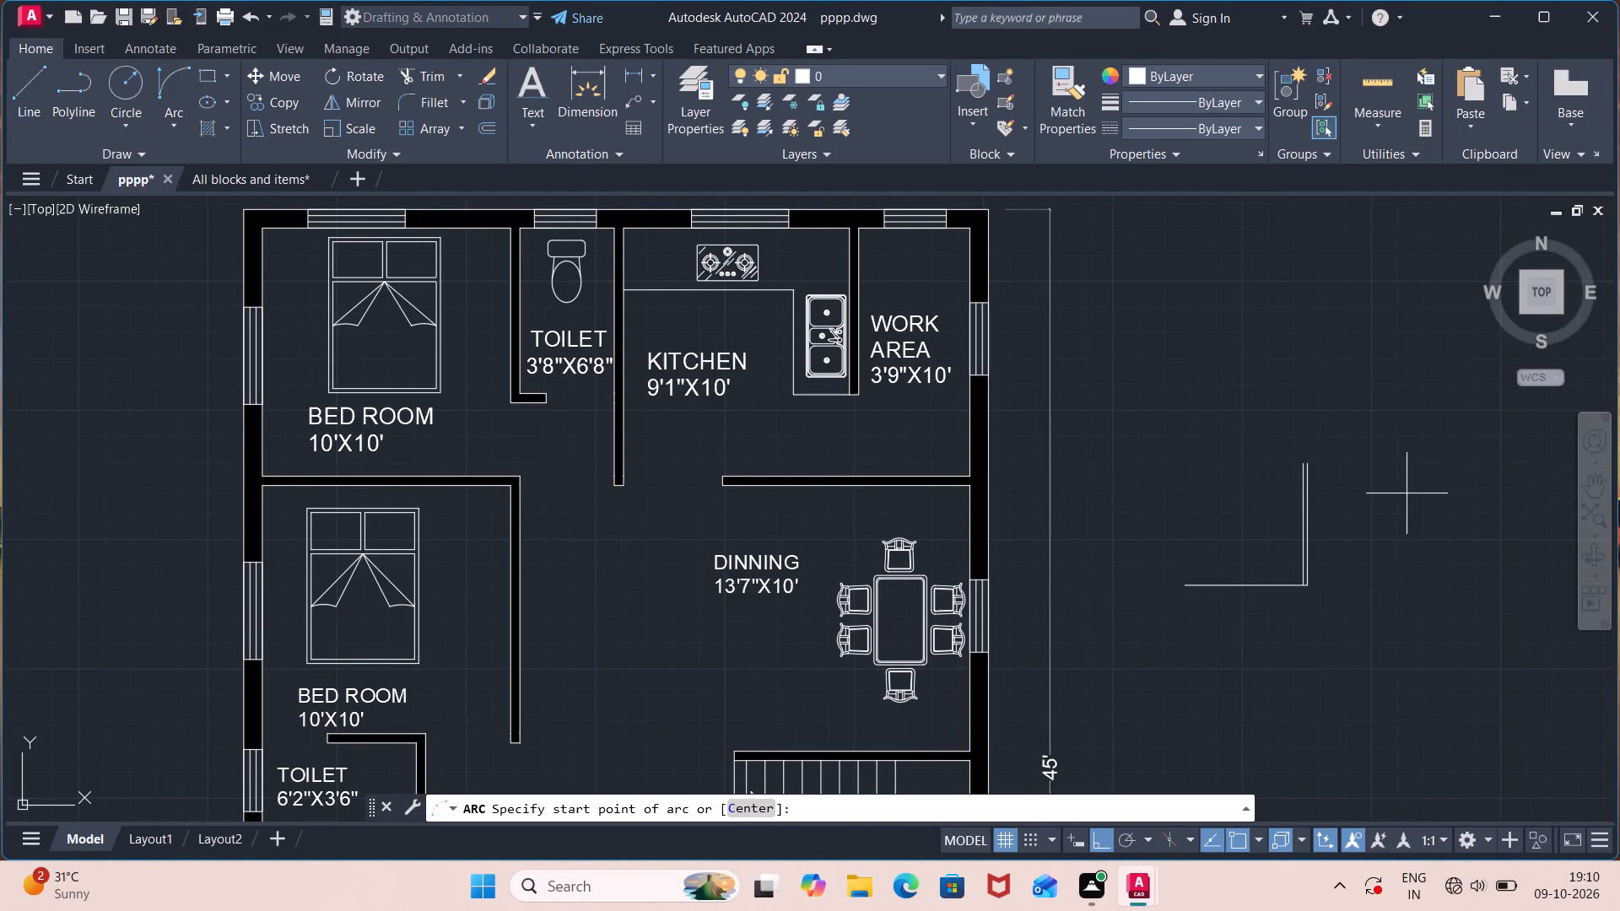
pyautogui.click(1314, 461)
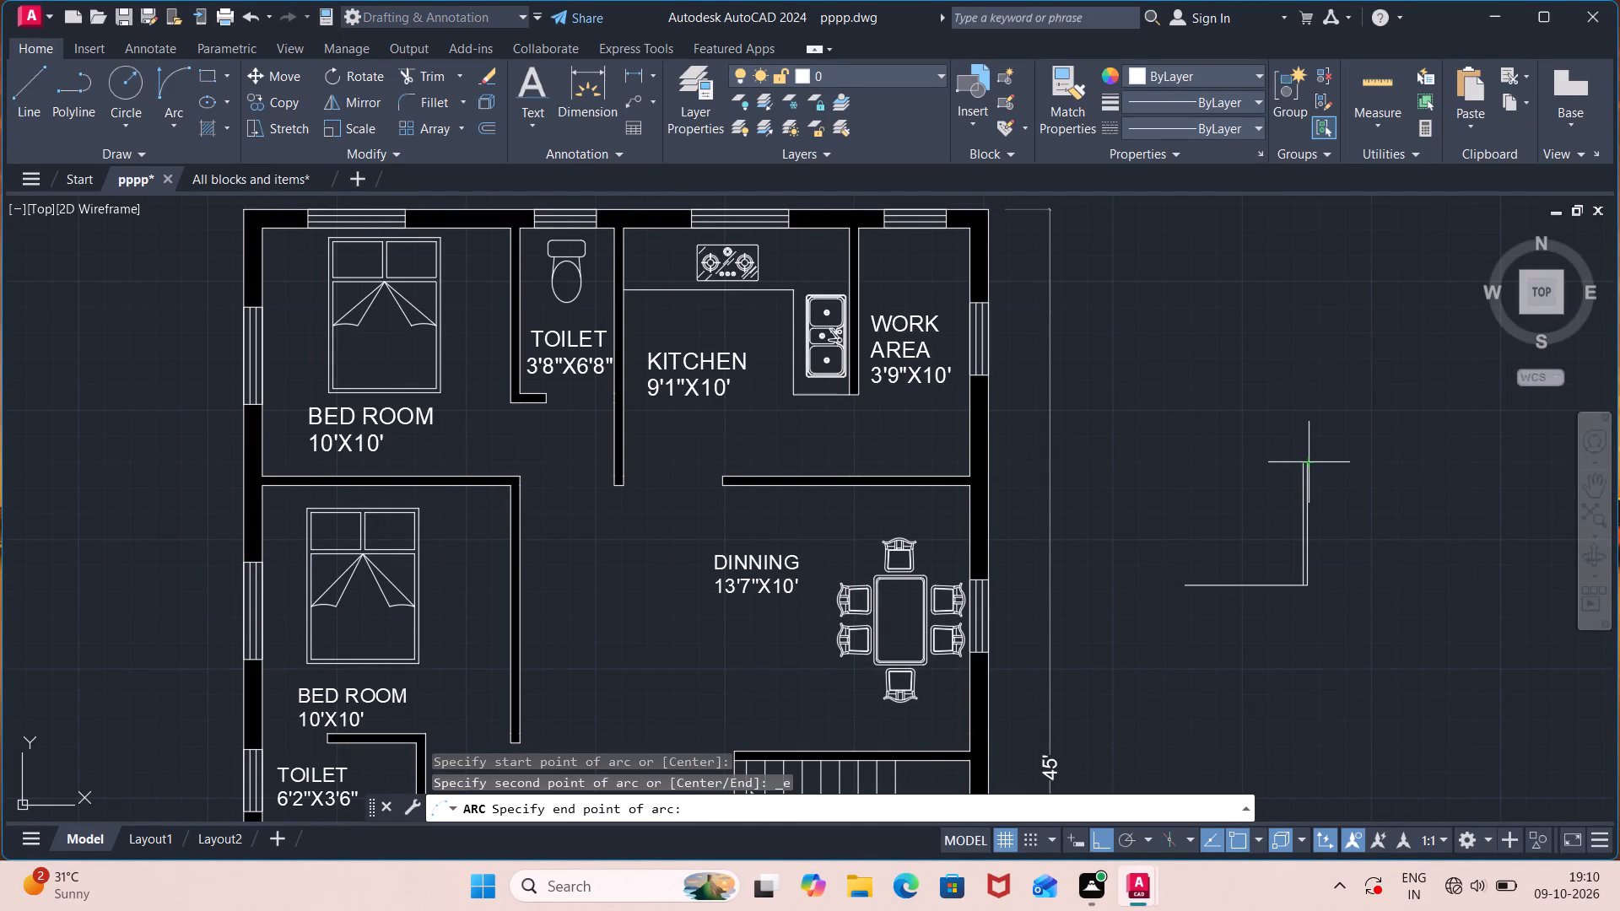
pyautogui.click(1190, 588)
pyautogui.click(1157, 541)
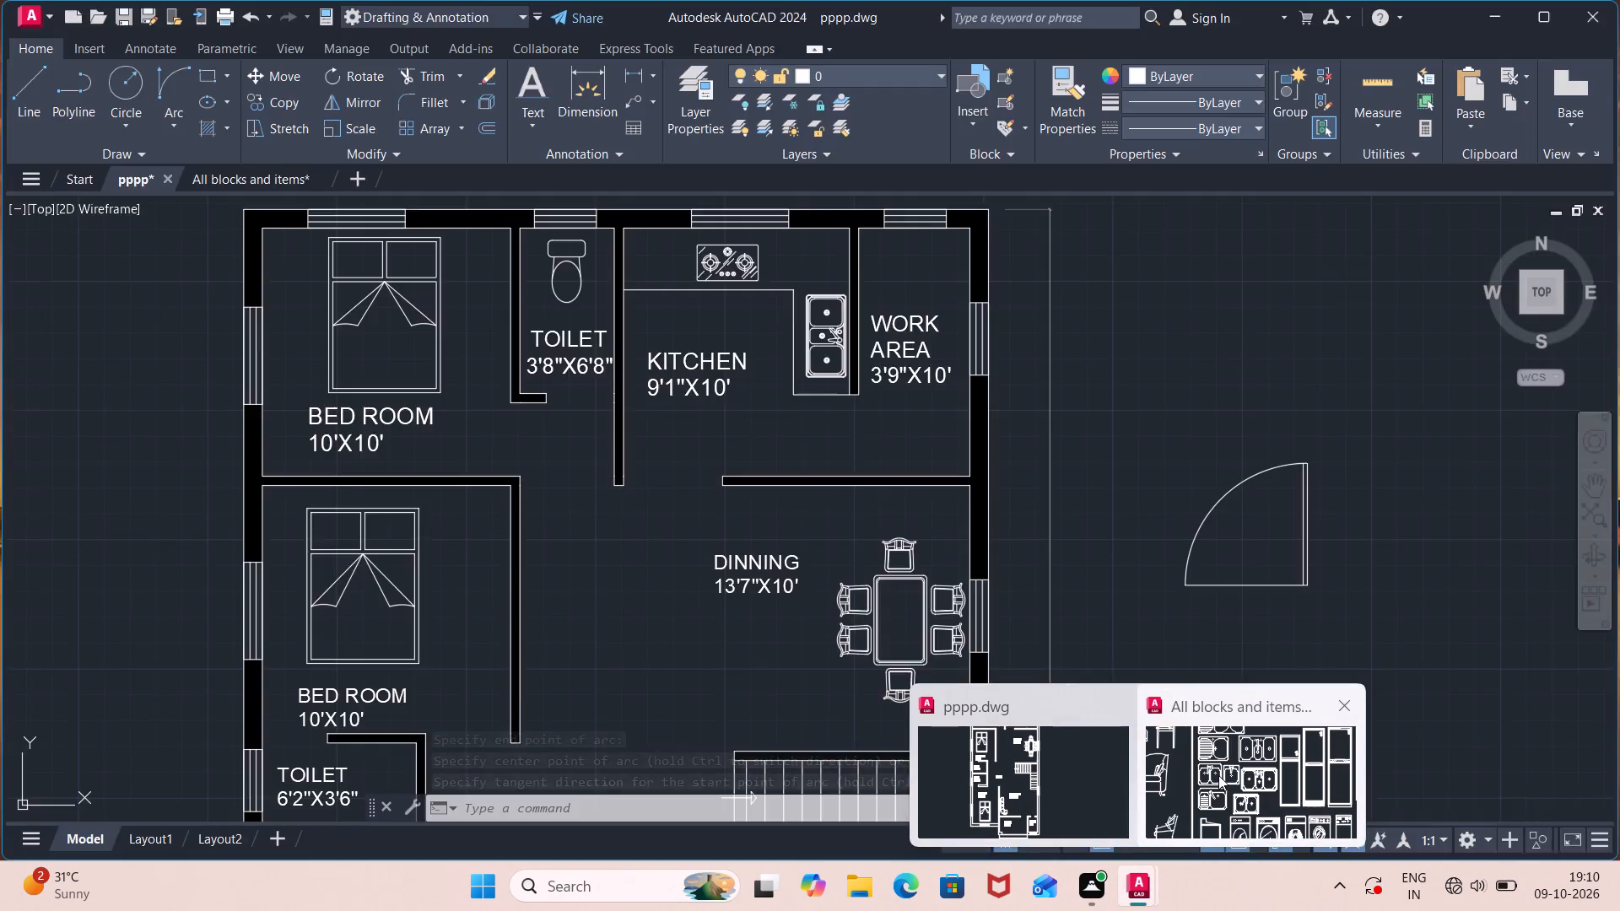
# Delete the whole door symbol drawn beside the plan, including its arc and lines.
pyautogui.click(1057, 774)
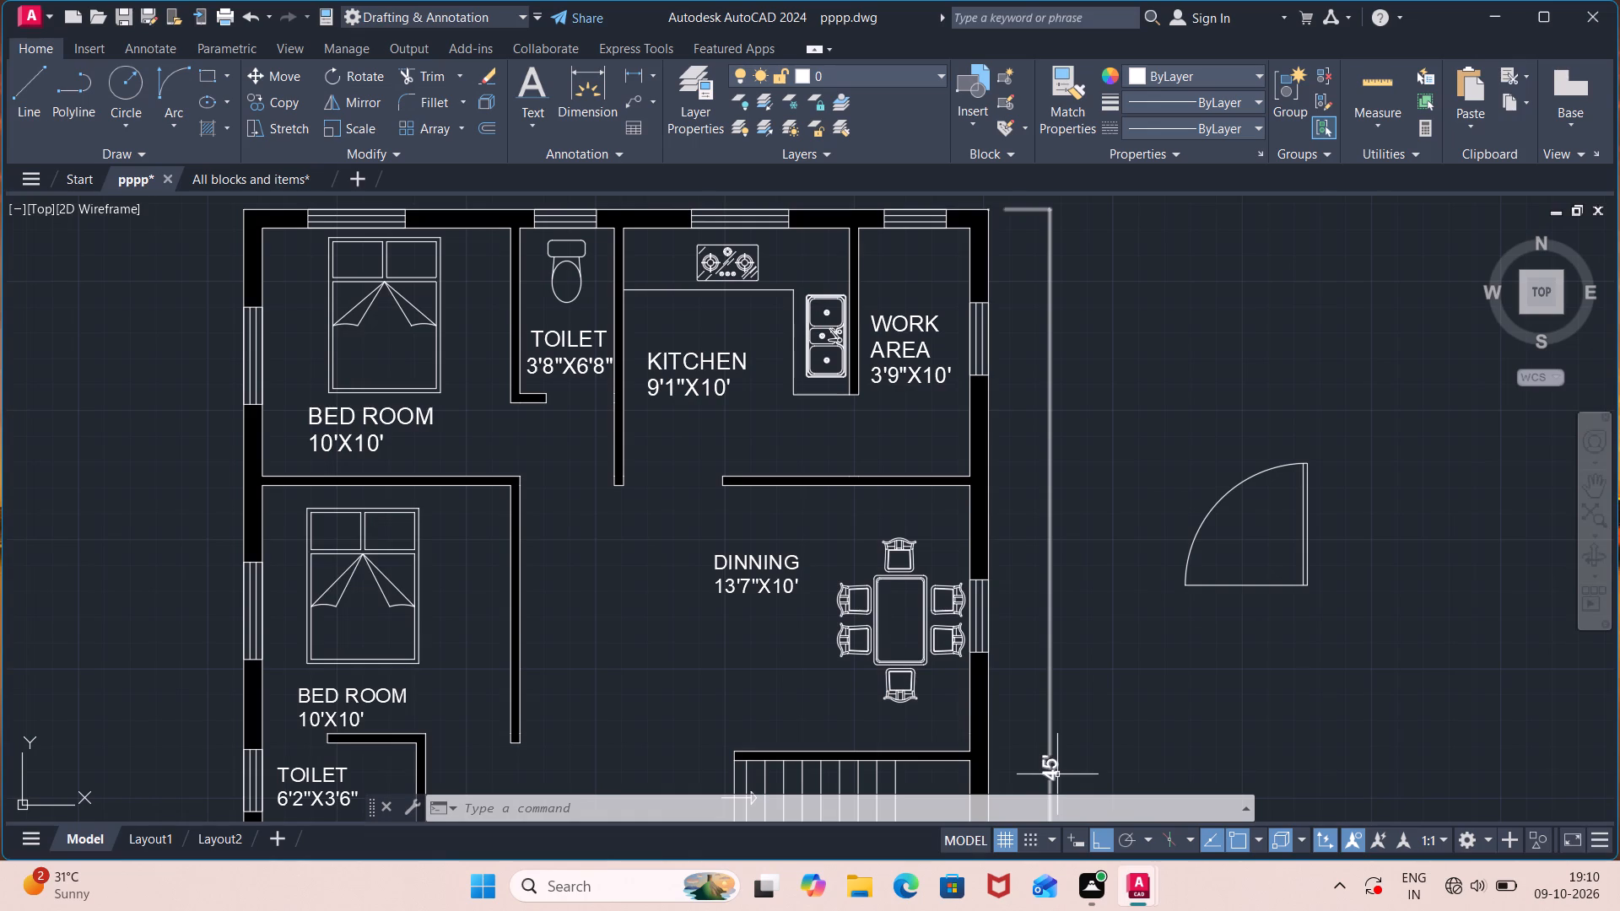
pyautogui.scroll(-1, 1284, 602)
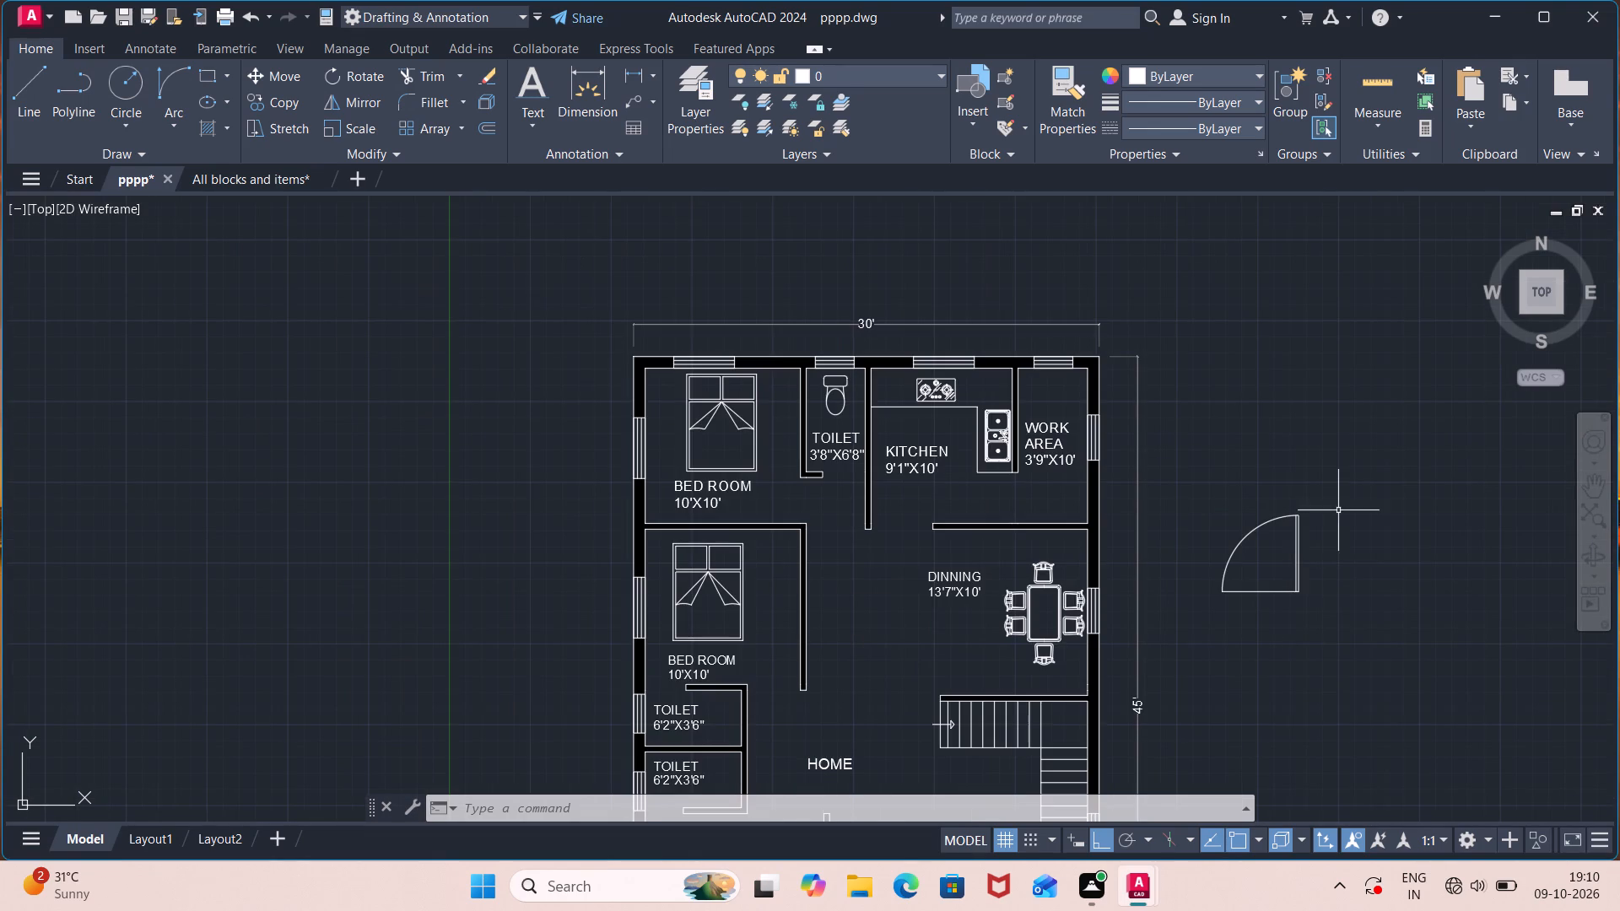
pyautogui.click(1339, 497)
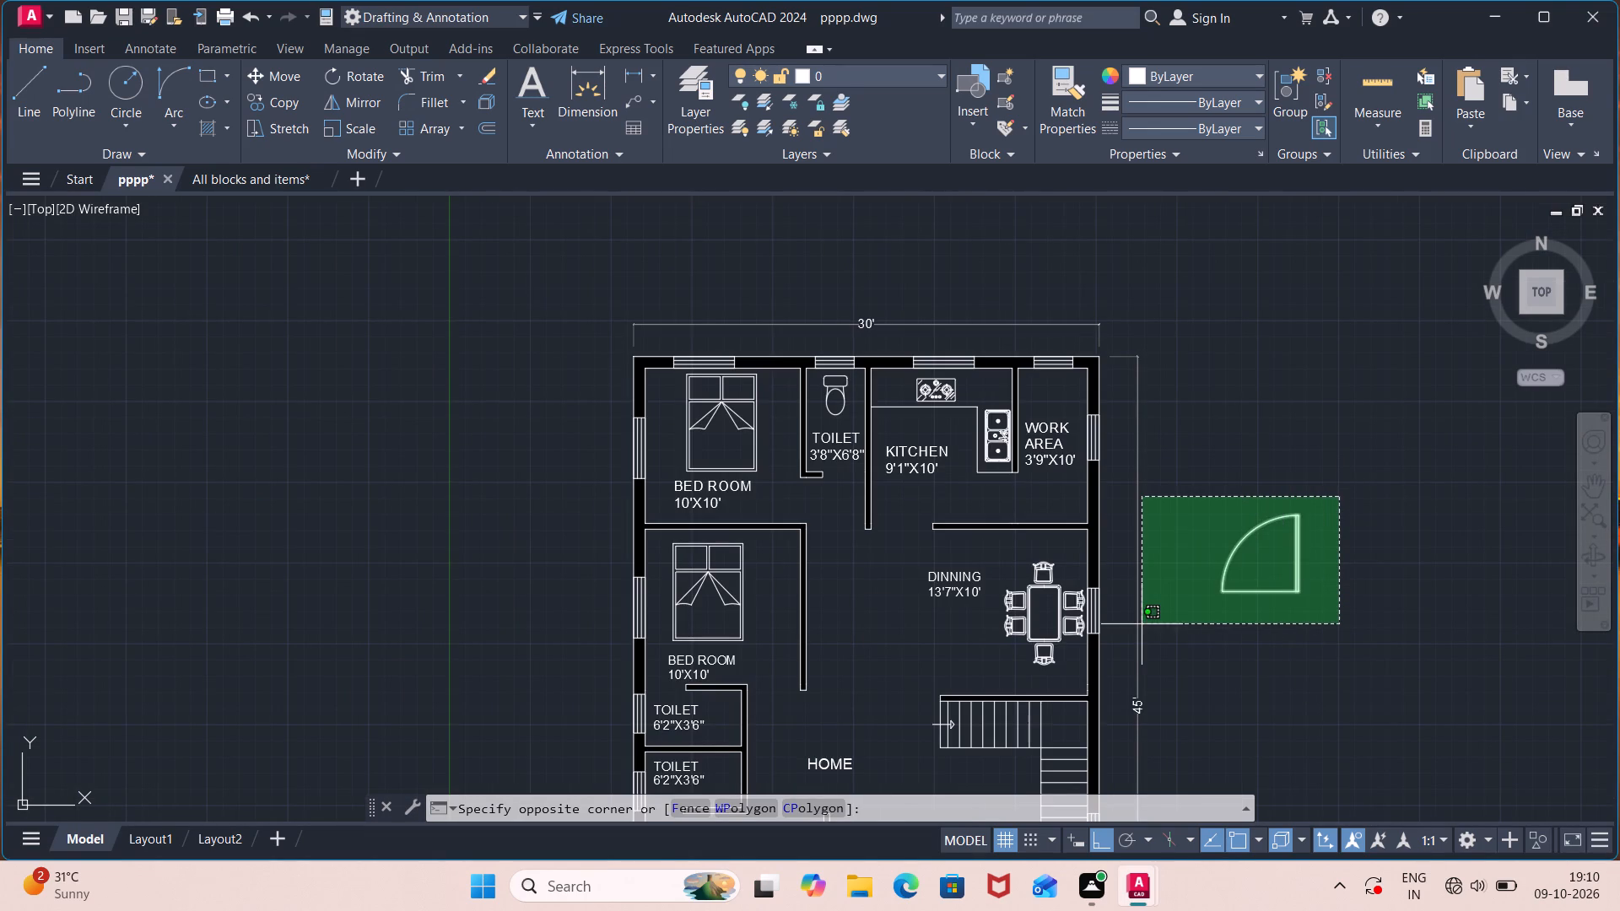
pyautogui.click(1166, 626)
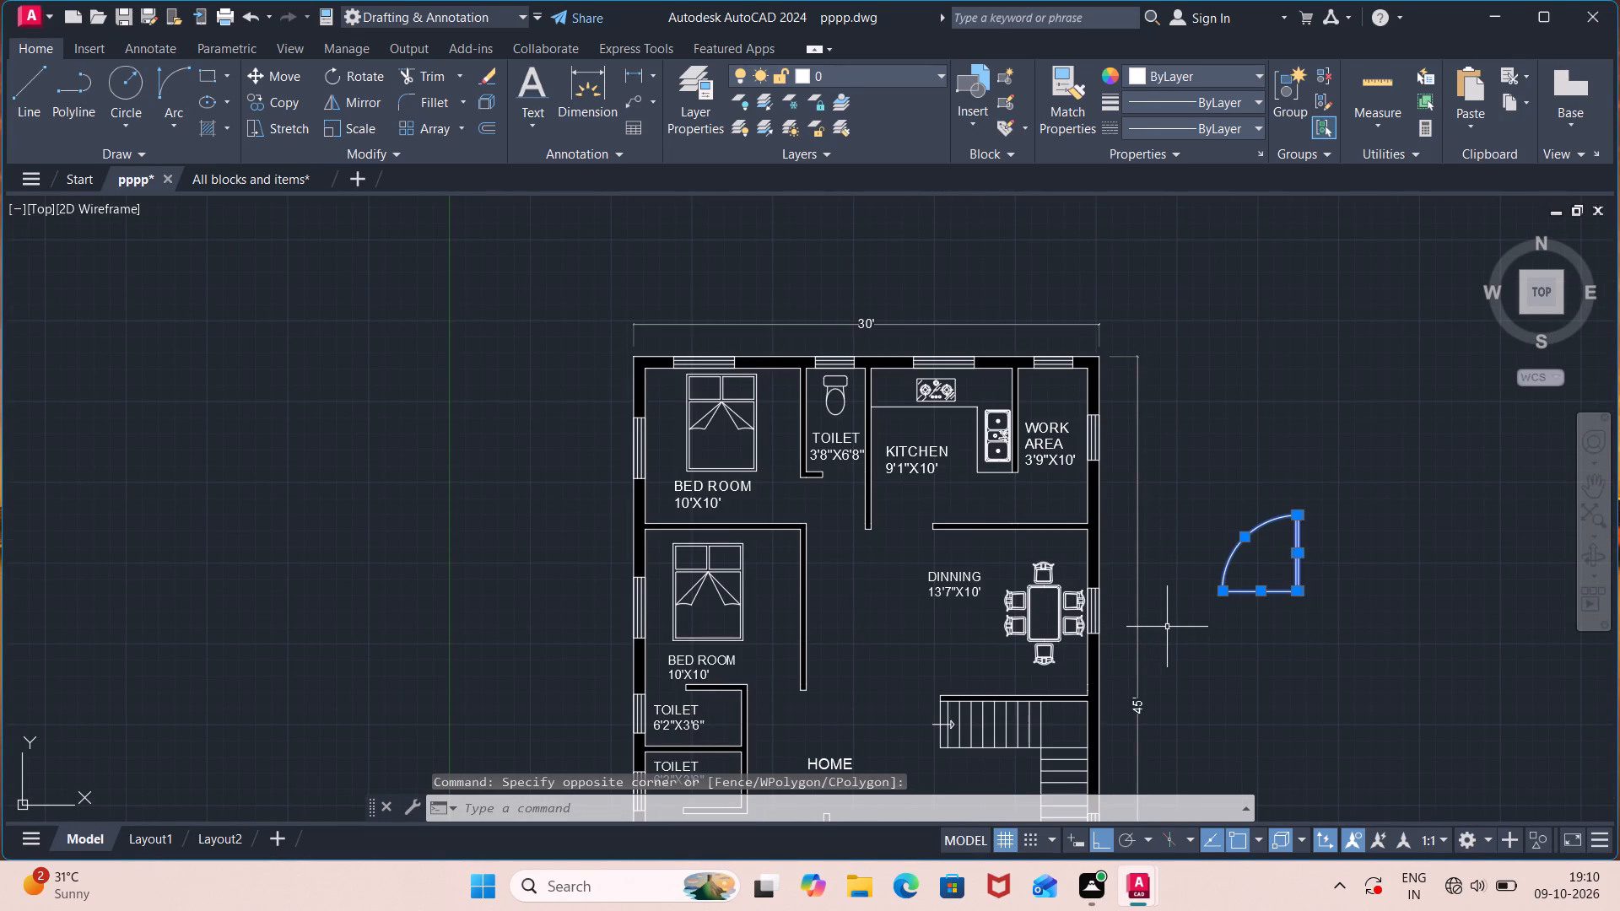
pyautogui.press('Delete')
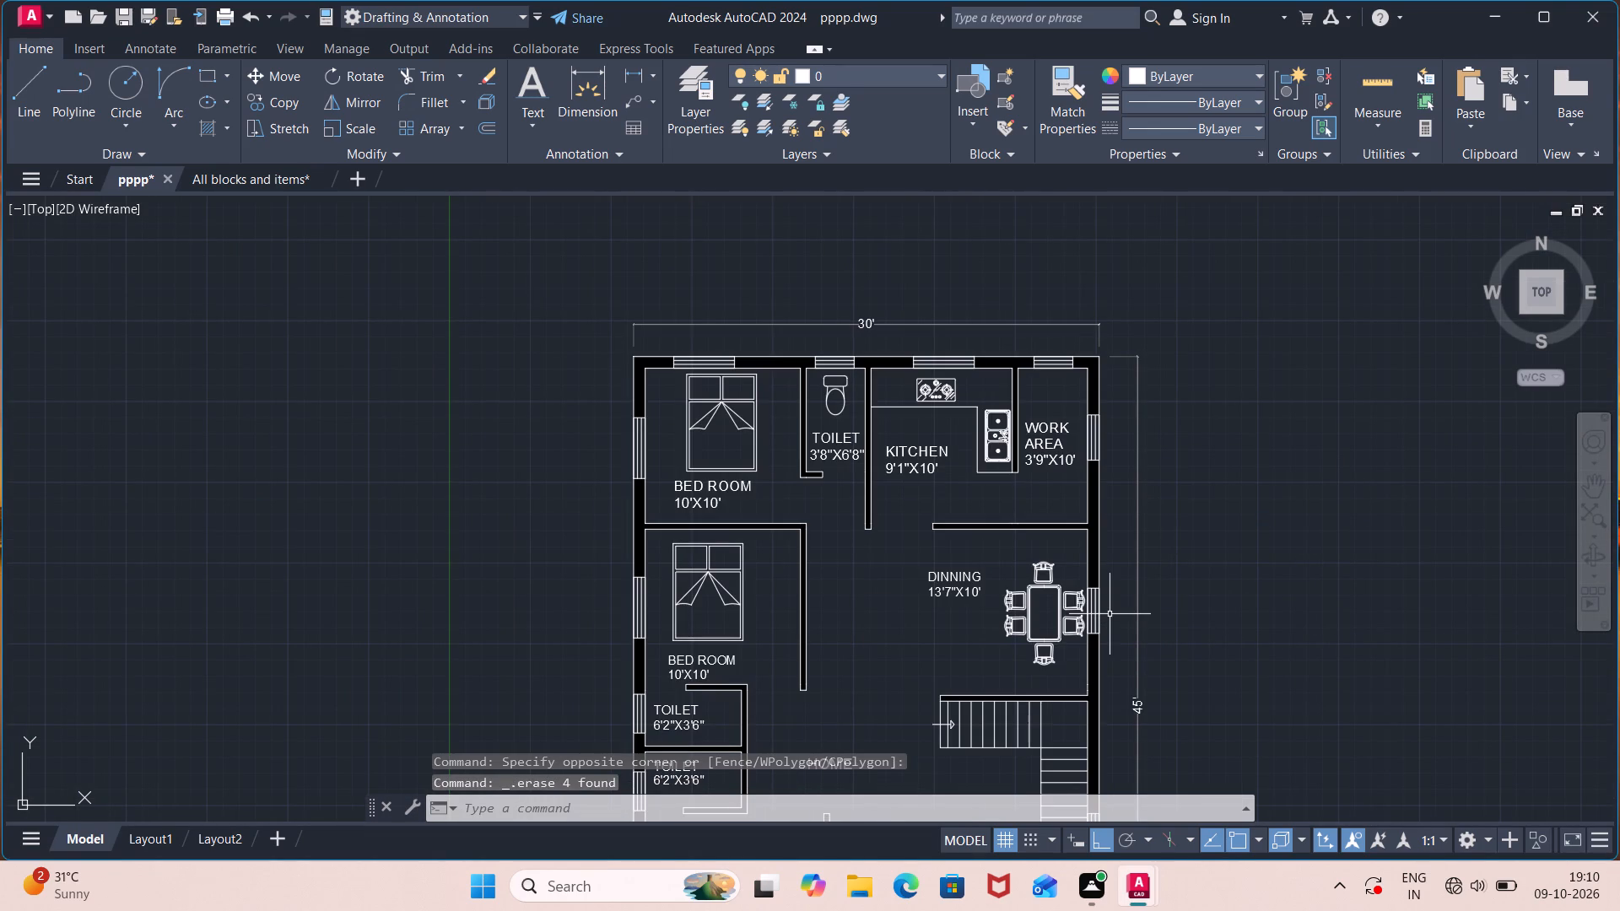
# Copy the toilet fixture from the 3'8"X6'8" toilet straight across to the empty space beyond the work area.
pyautogui.scroll(3, 862, 371)
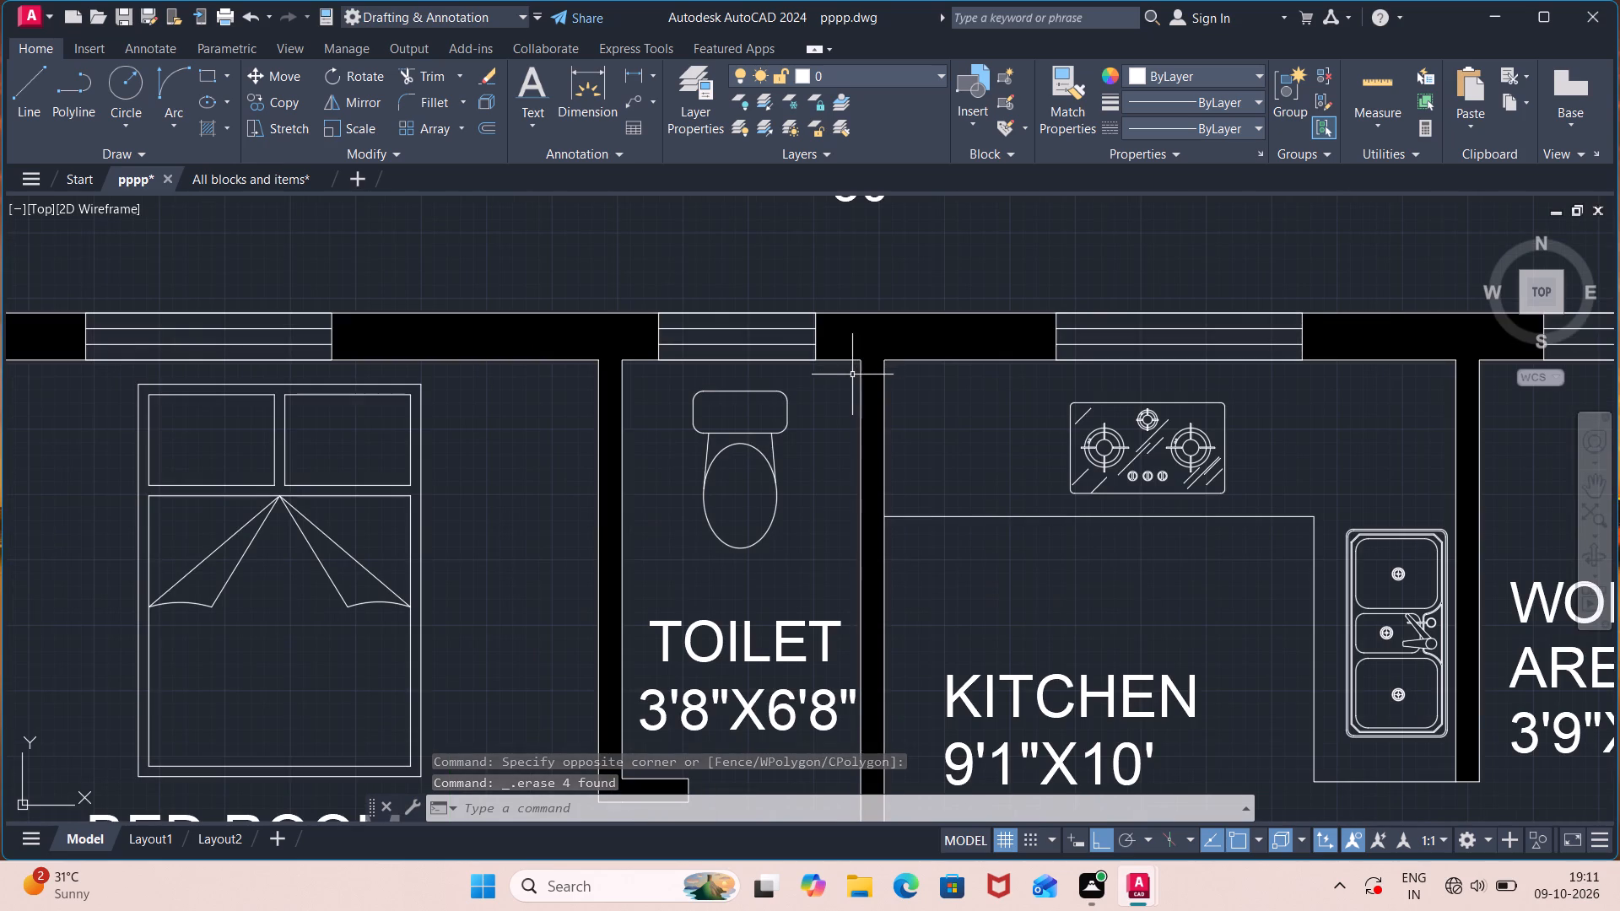
pyautogui.click(824, 385)
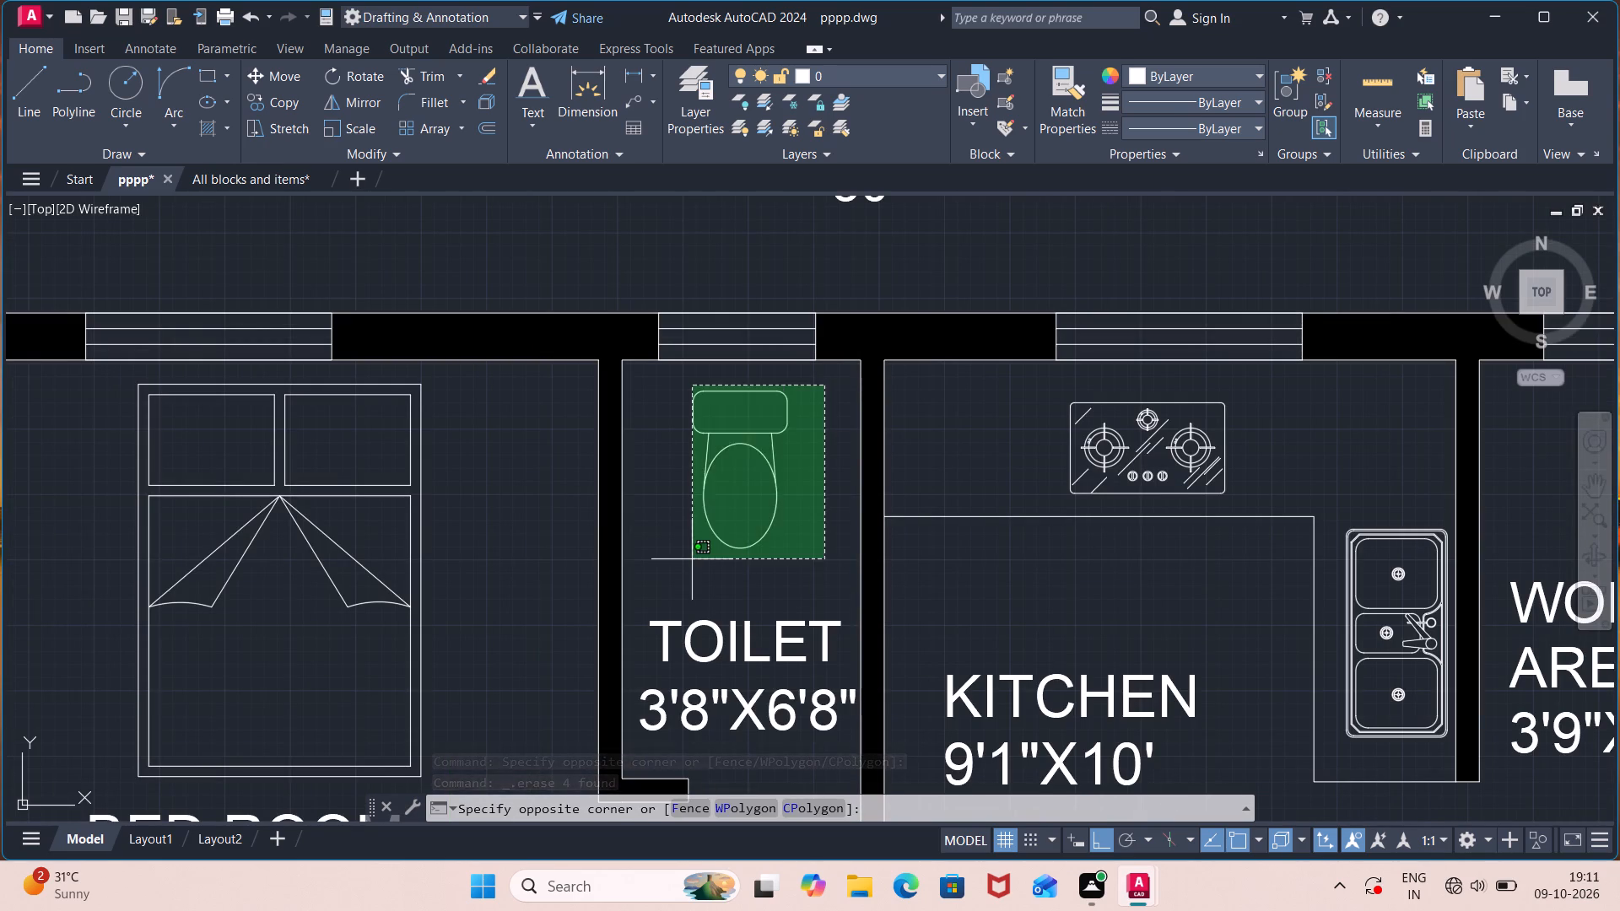
pyautogui.click(679, 576)
pyautogui.write('CO')
pyautogui.press('Return')
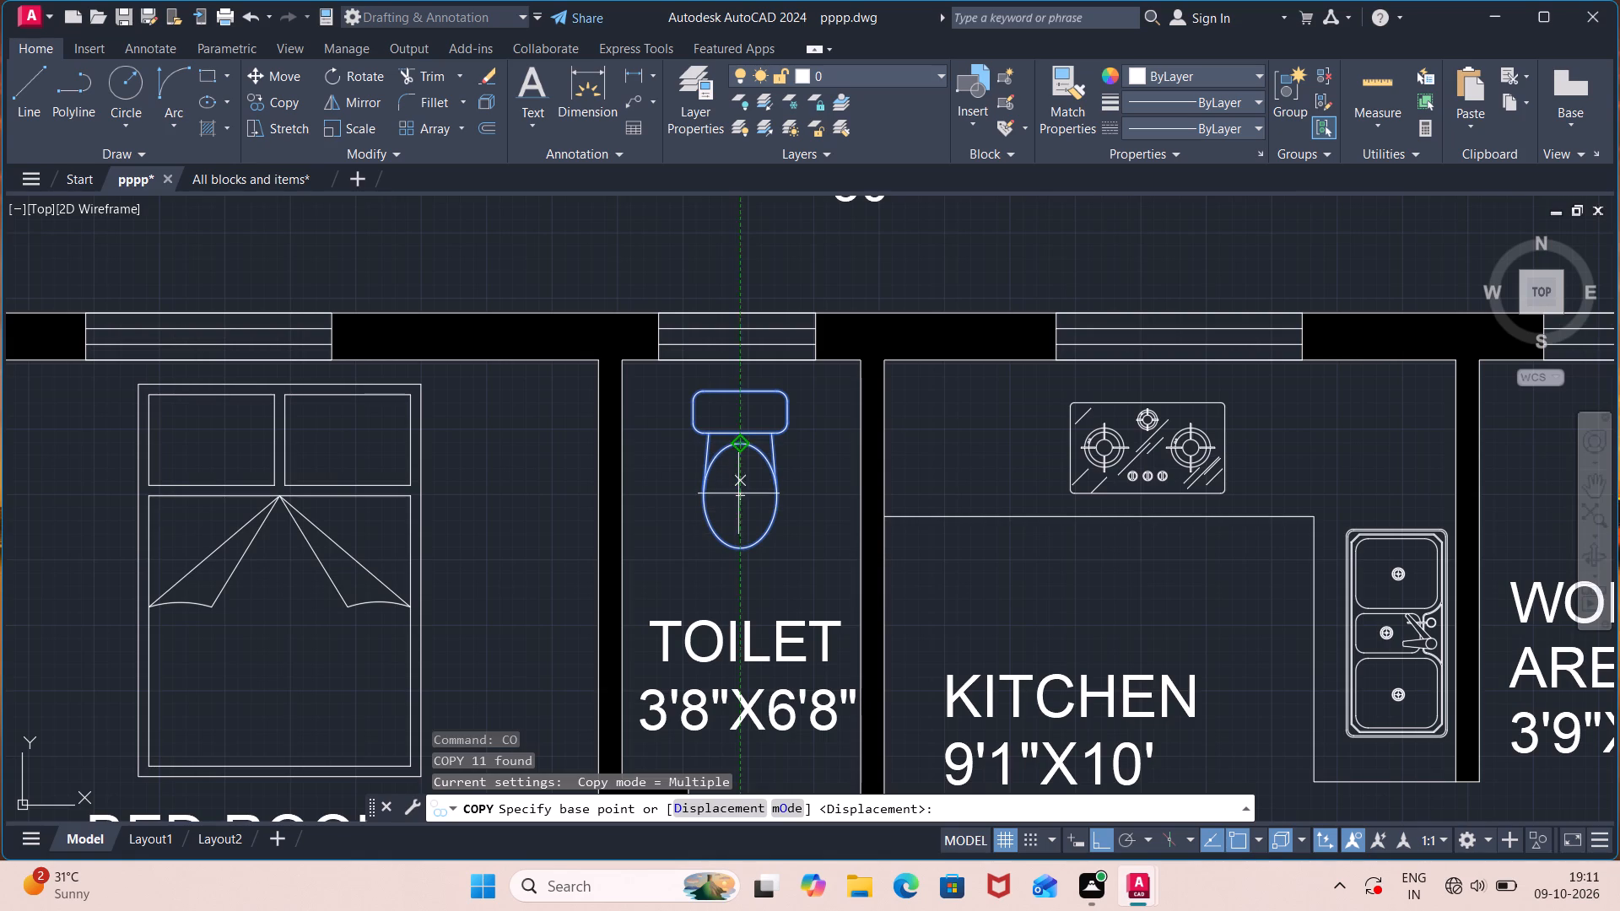
pyautogui.click(739, 504)
pyautogui.moveTo(1179, 581); pyautogui.dragTo(876, 583, button='middle')
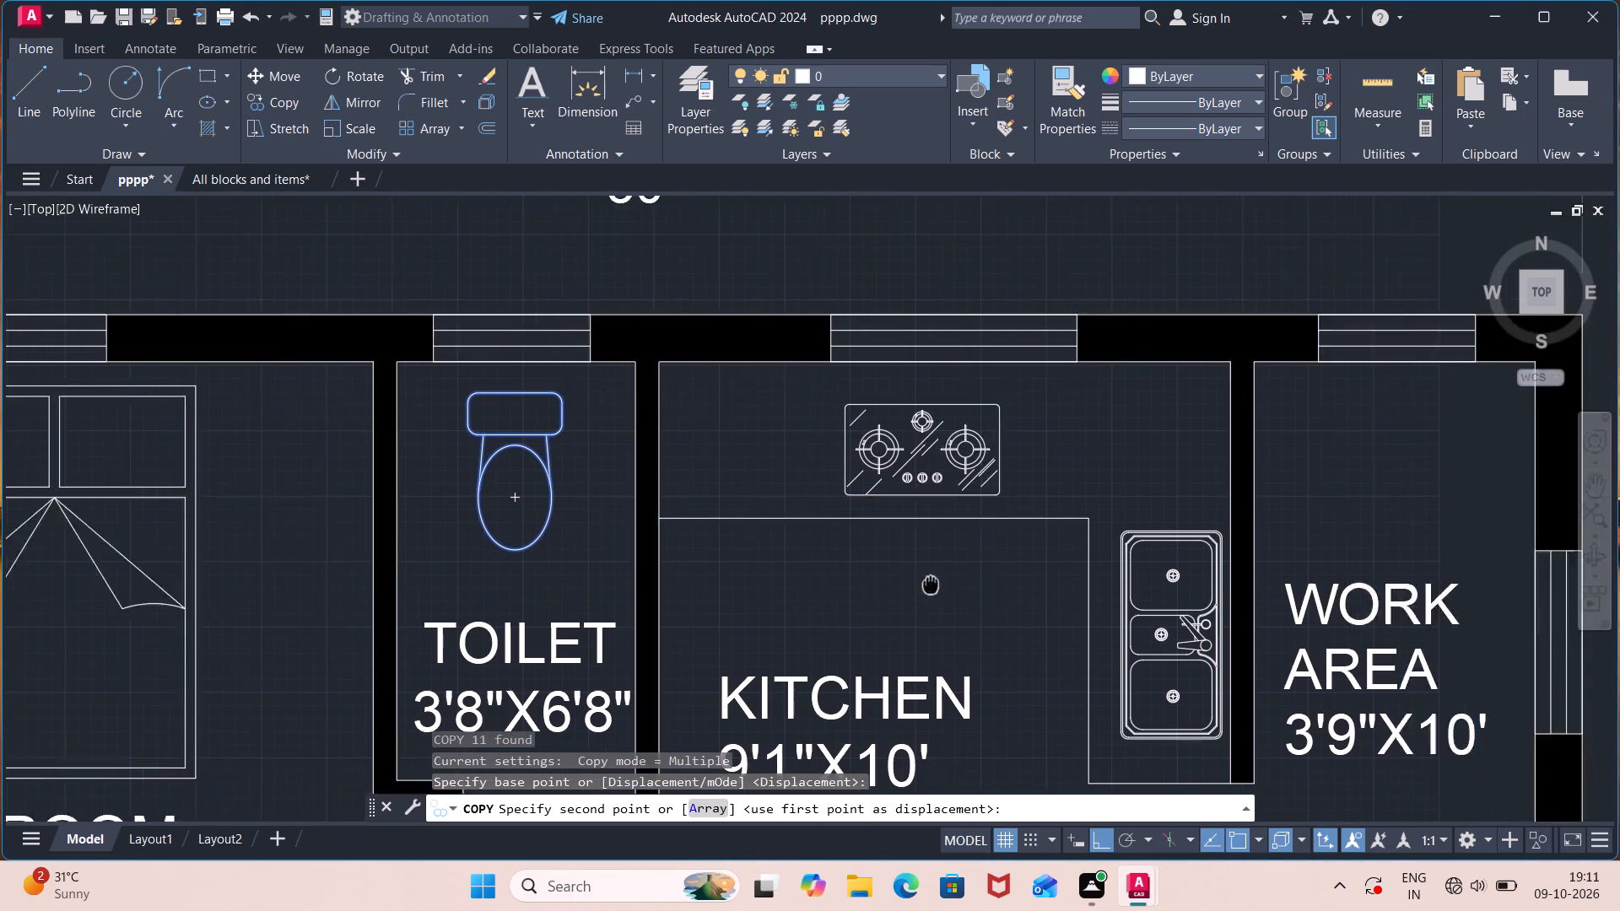
pyautogui.moveTo(876, 583); pyautogui.dragTo(0, 494, button='middle')
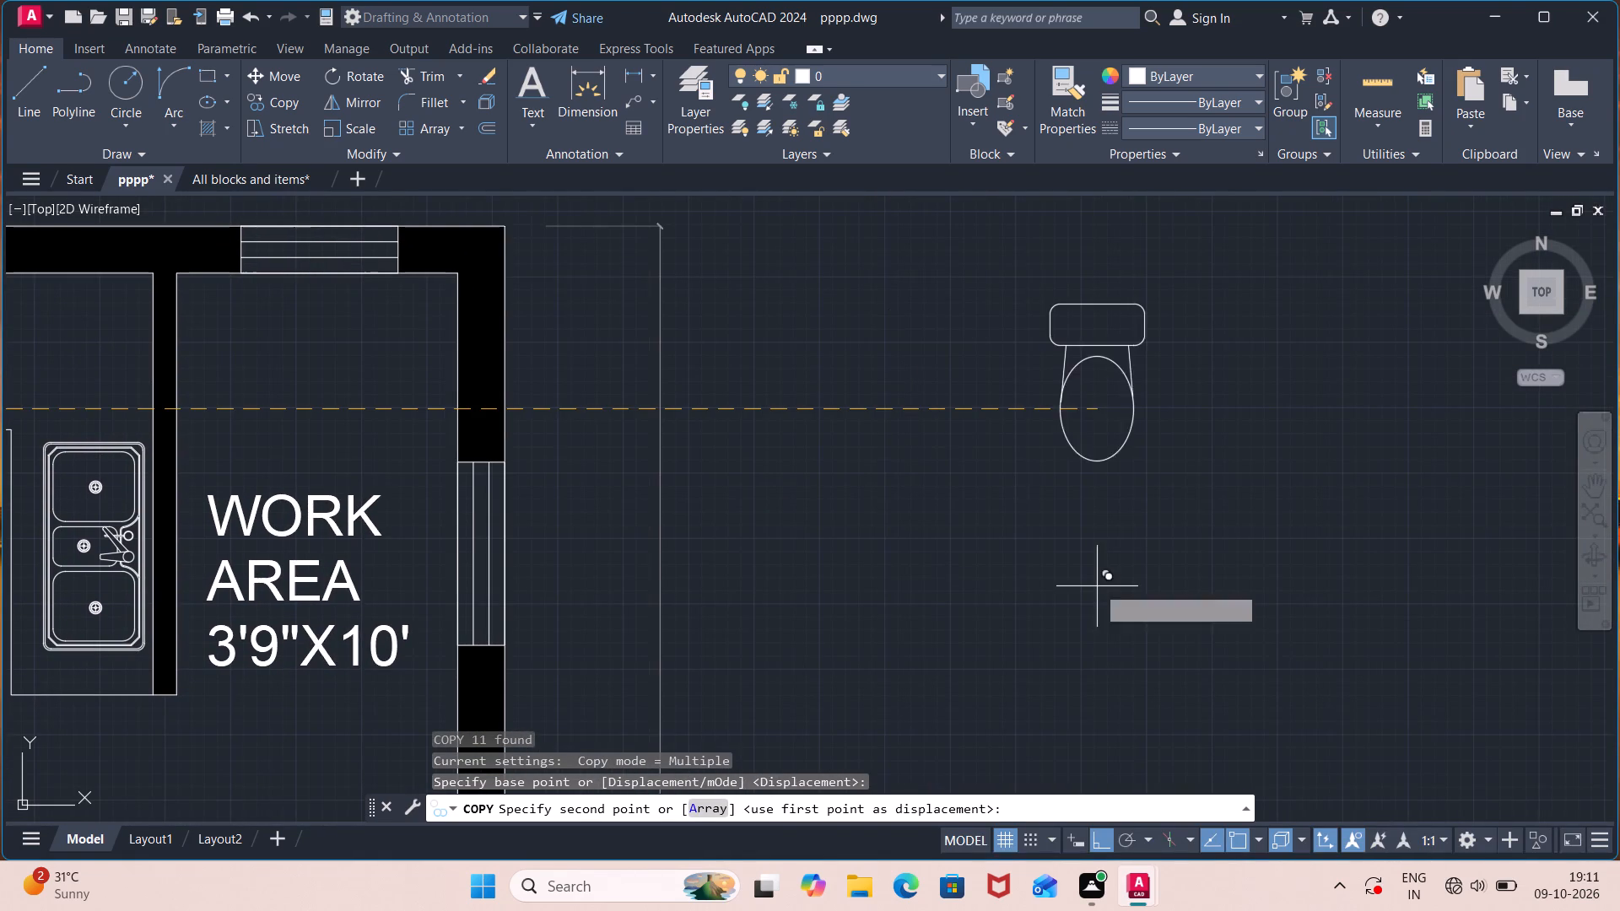
pyautogui.click(1118, 590)
pyautogui.press('Escape')
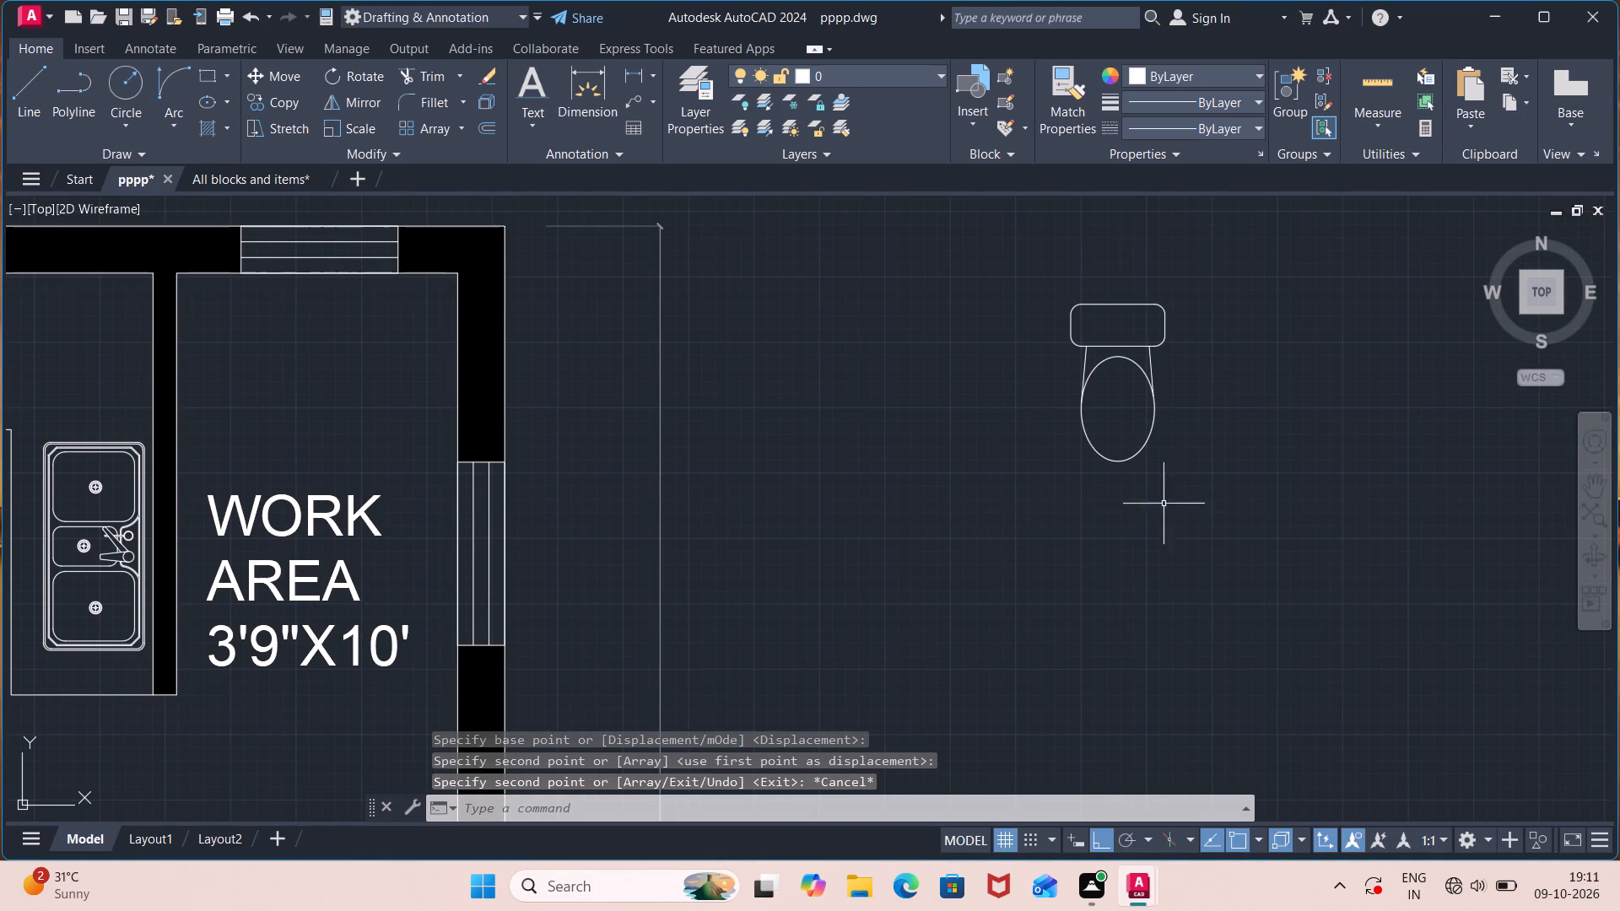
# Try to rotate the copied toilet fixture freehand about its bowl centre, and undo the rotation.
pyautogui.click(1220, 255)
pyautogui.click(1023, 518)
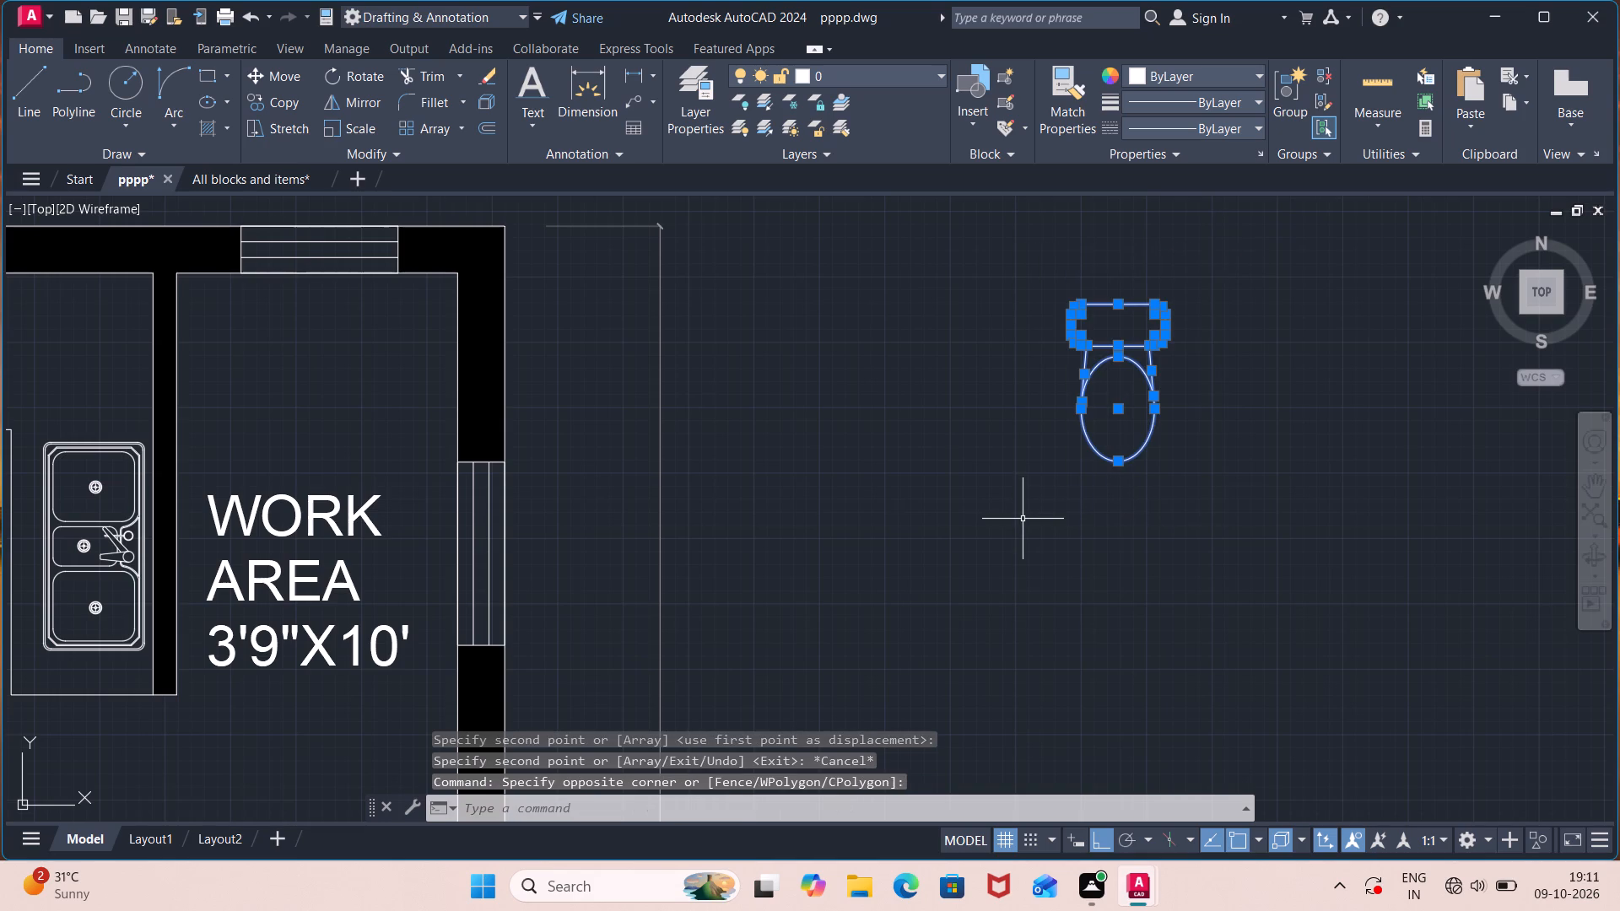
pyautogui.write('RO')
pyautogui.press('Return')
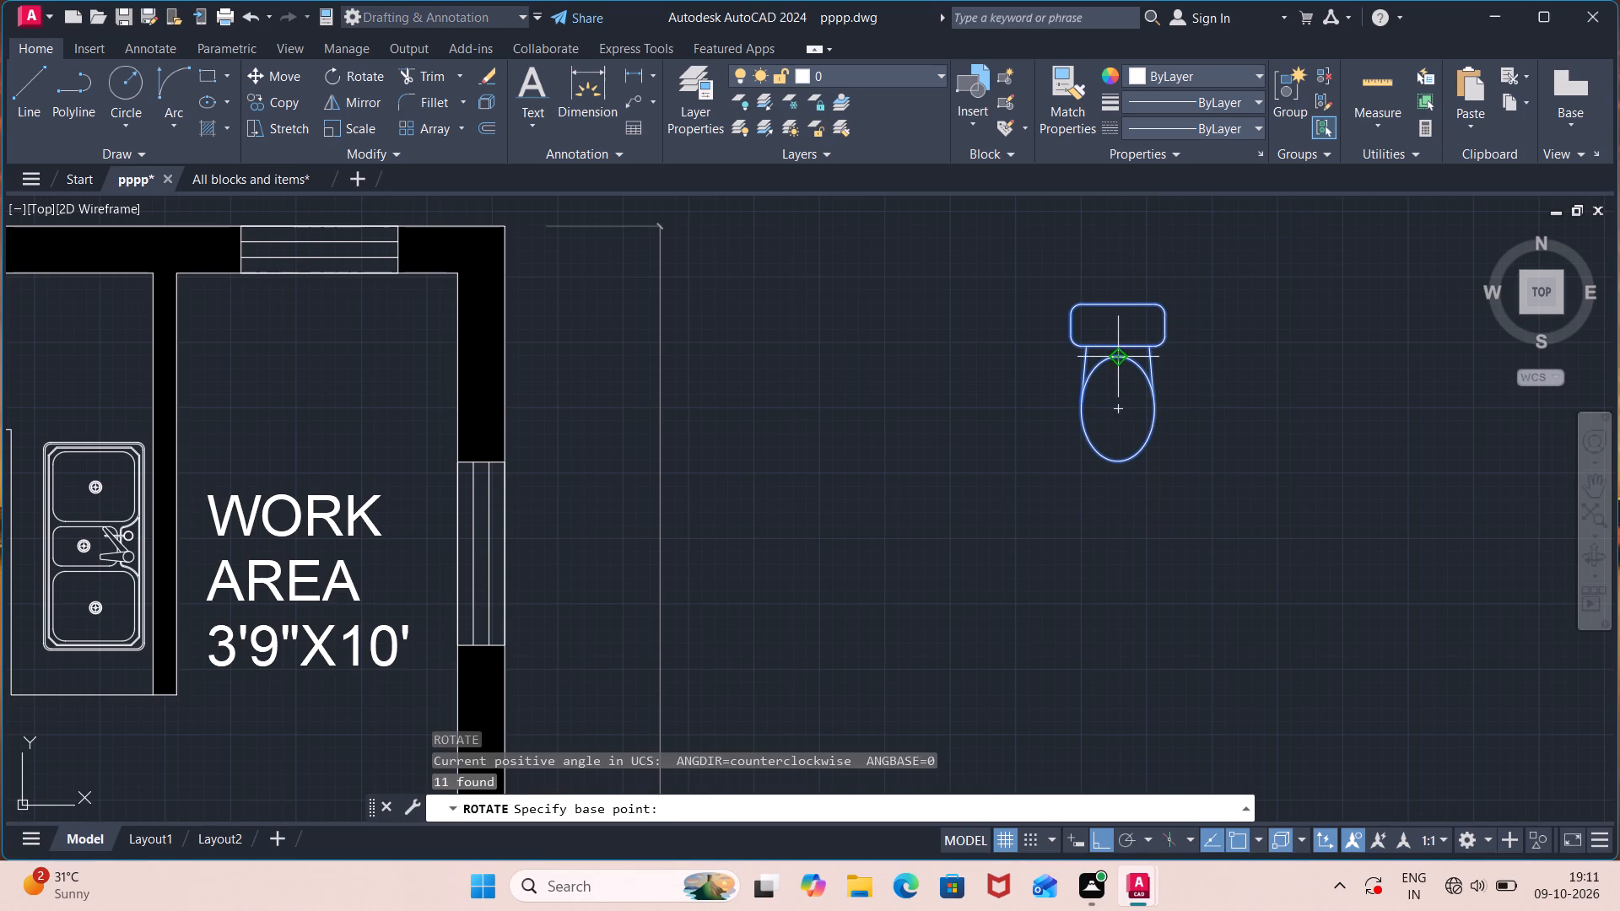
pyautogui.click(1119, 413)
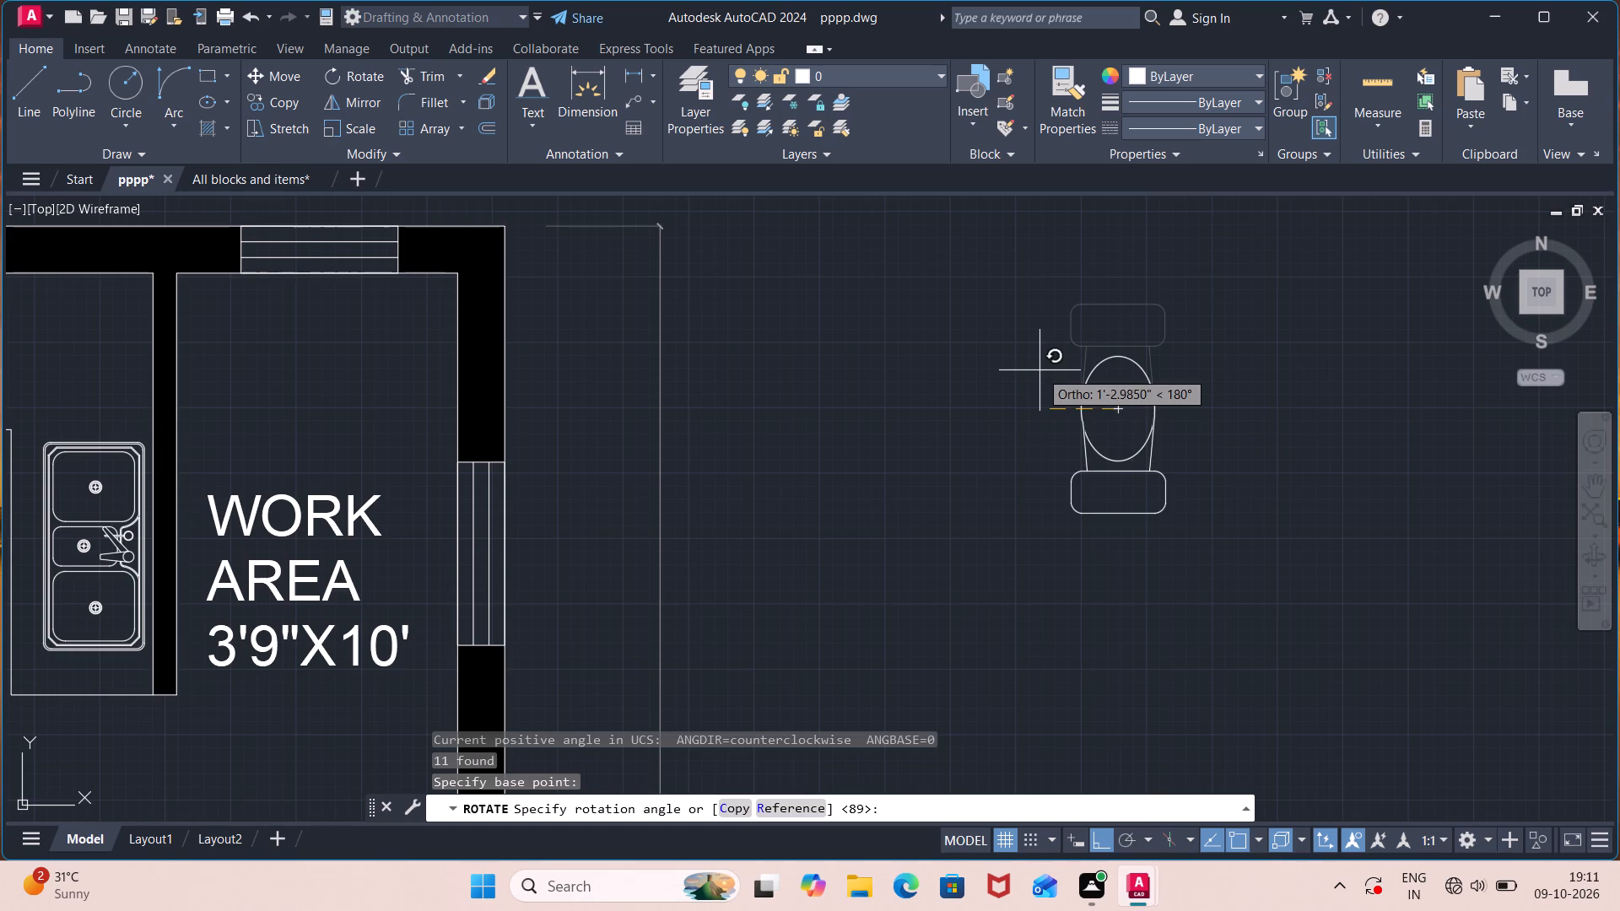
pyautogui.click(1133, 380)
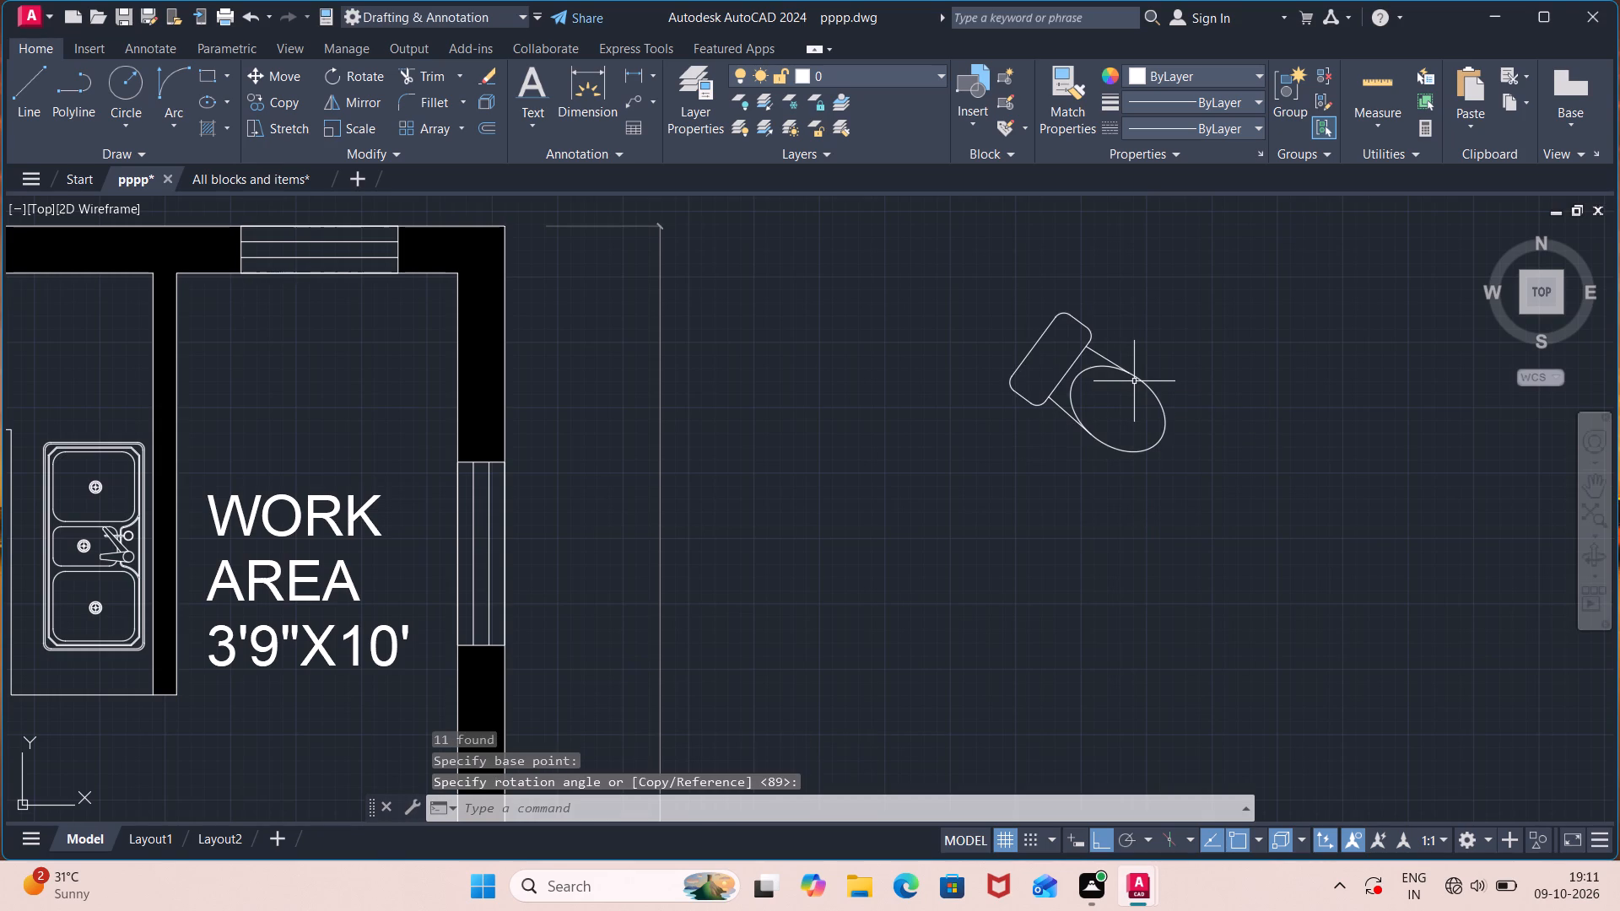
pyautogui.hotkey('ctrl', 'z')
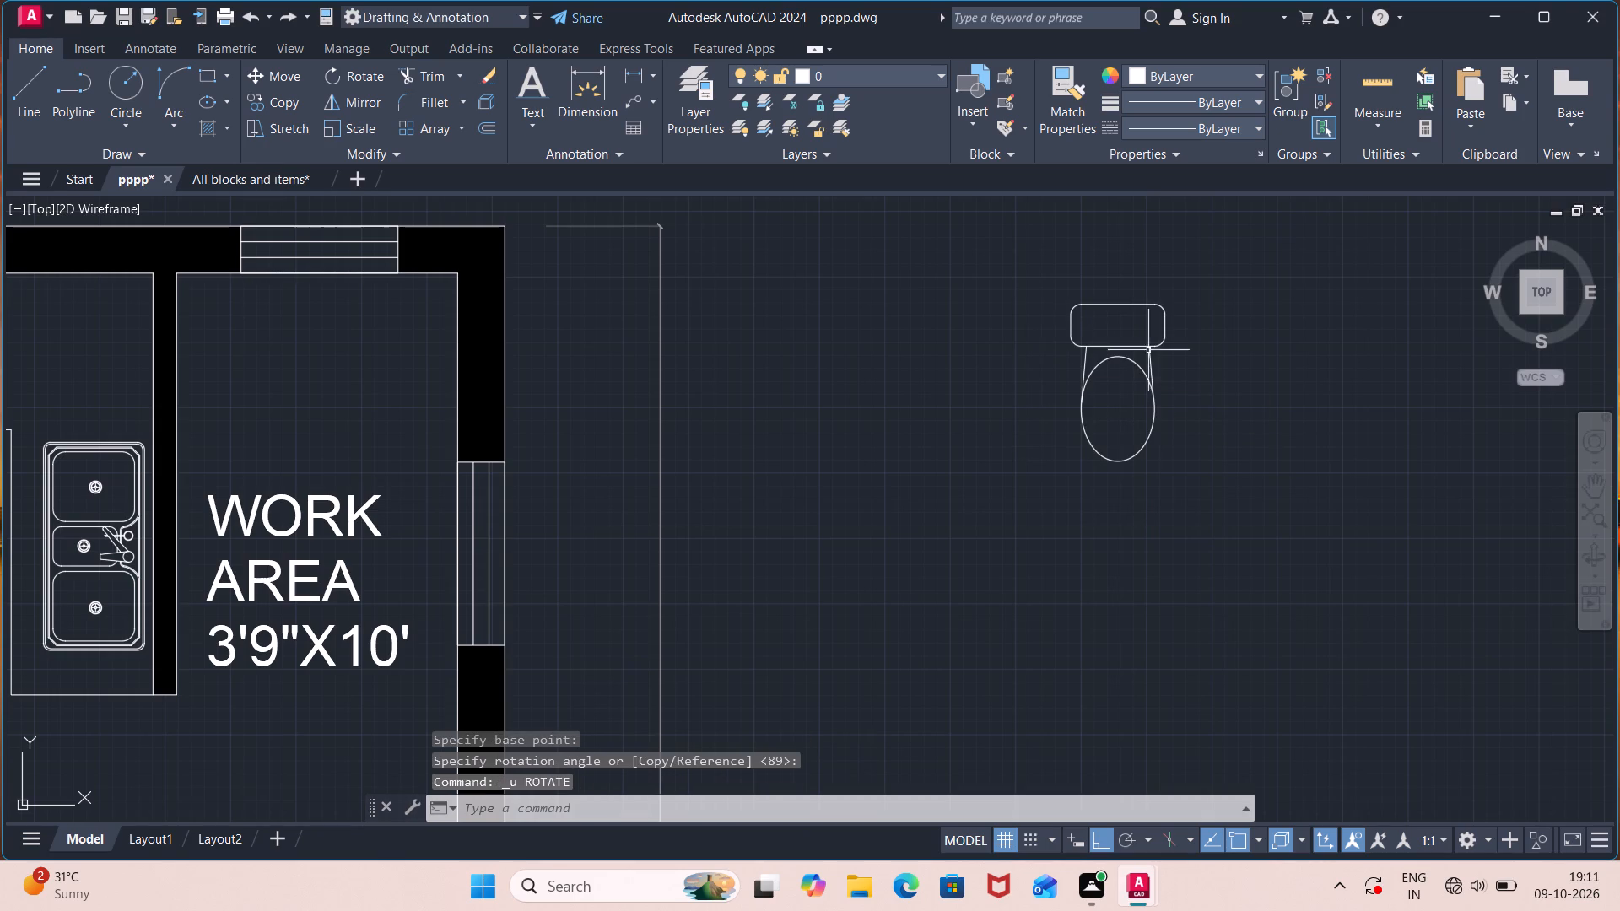
# Rotate the copied toilet fixture 90° counterclockwise about the midpoint of the tank's back edge.
pyautogui.click(1182, 276)
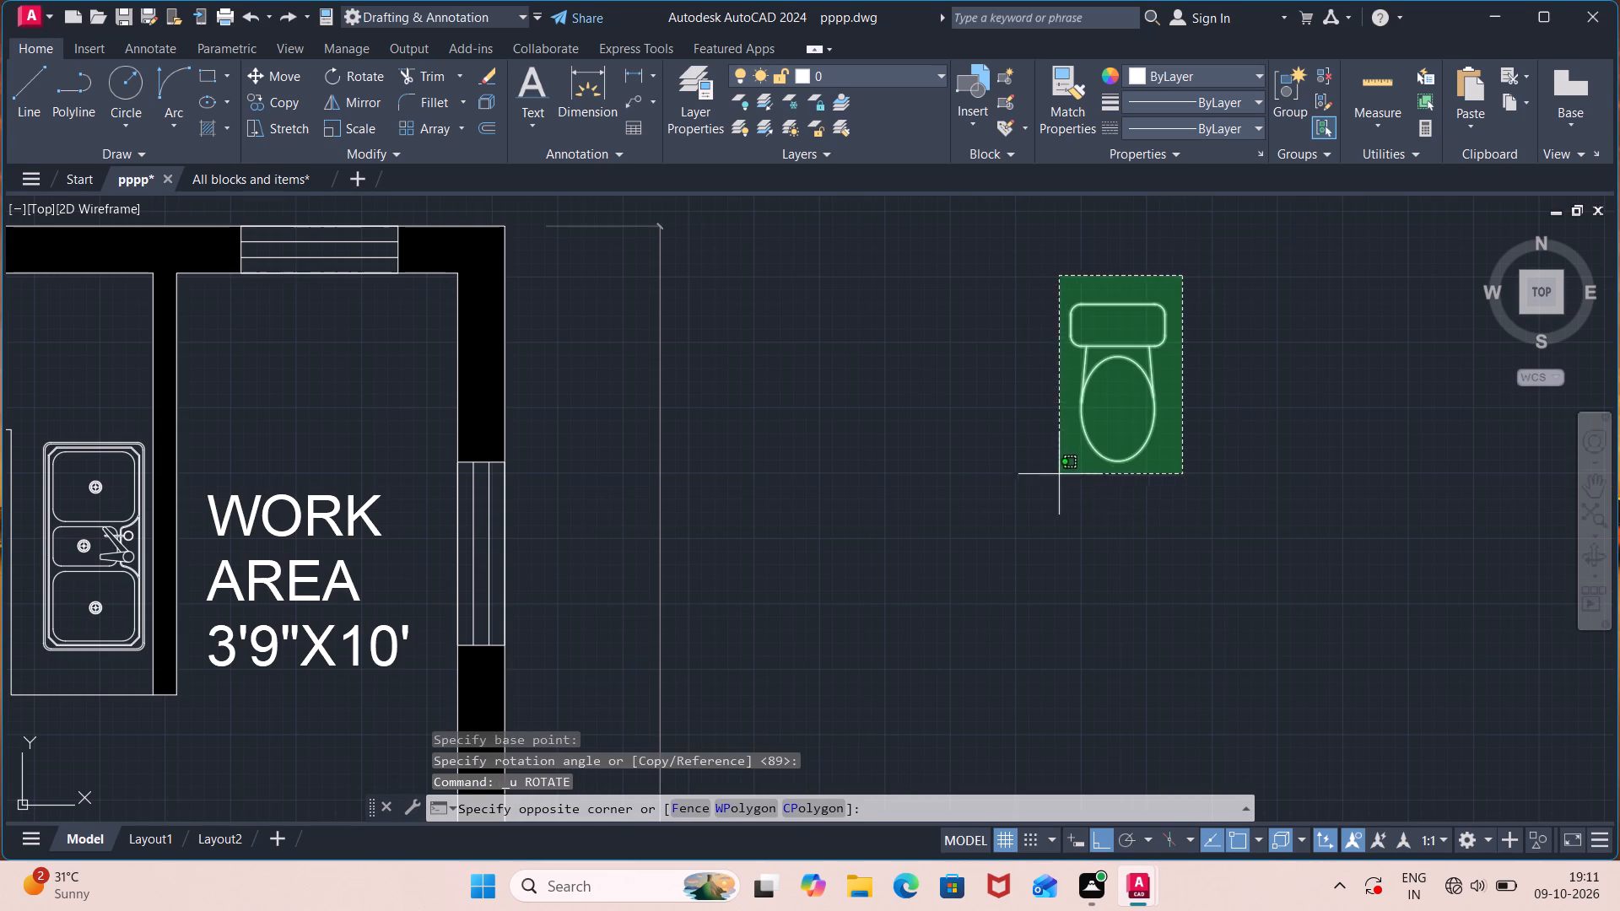
pyautogui.click(1055, 479)
pyautogui.write('RO')
pyautogui.press('Return')
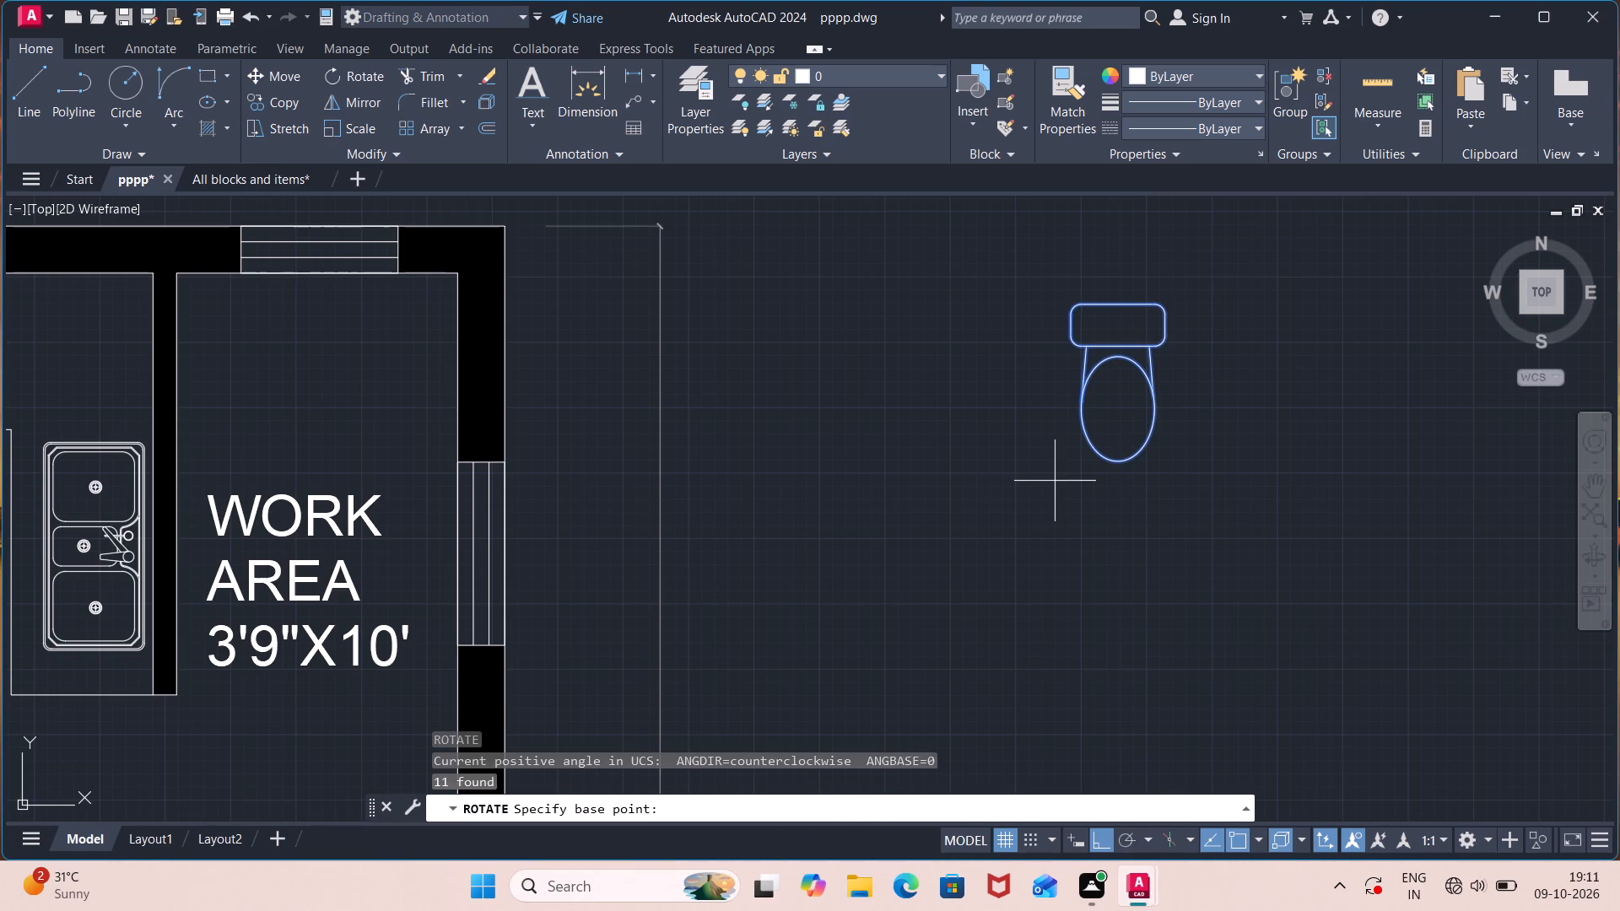
pyautogui.click(1122, 305)
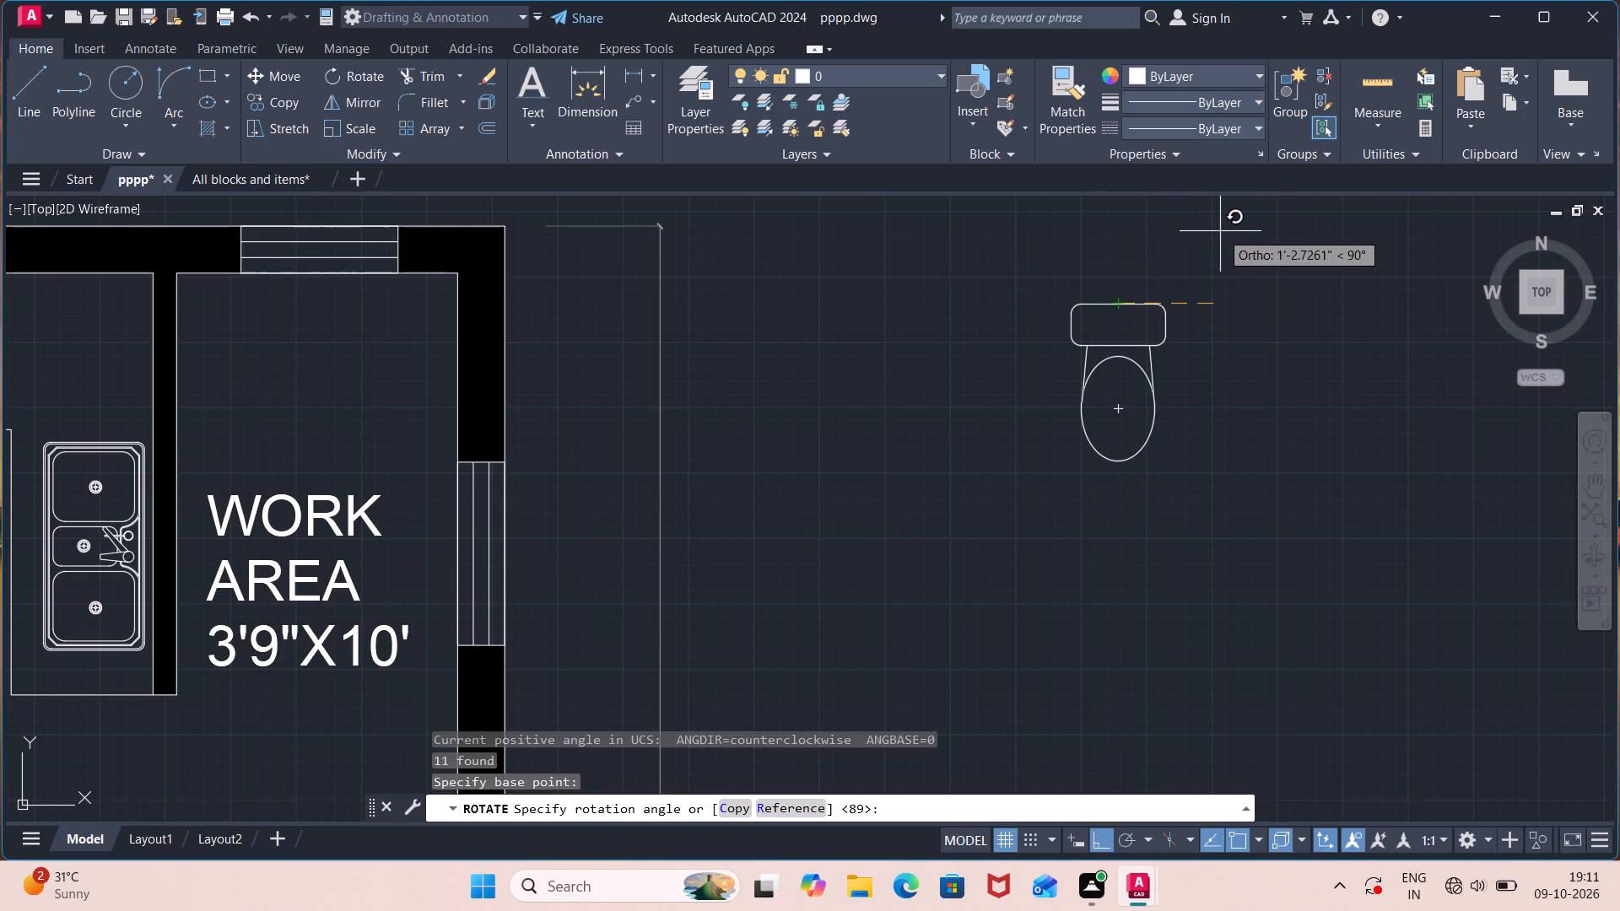
pyautogui.click(1148, 245)
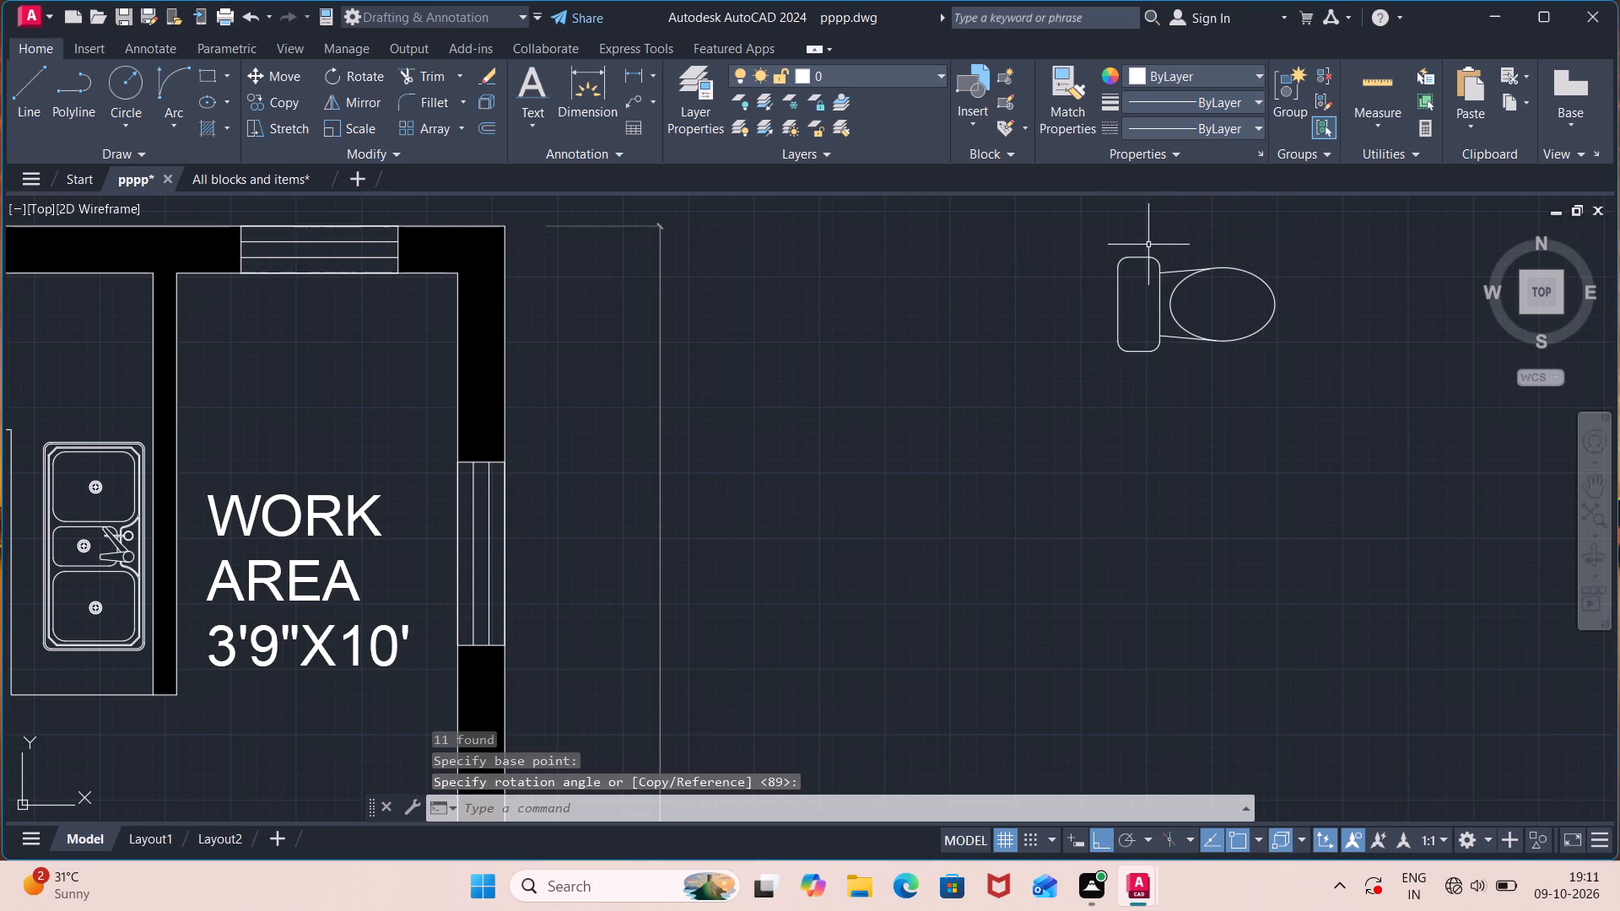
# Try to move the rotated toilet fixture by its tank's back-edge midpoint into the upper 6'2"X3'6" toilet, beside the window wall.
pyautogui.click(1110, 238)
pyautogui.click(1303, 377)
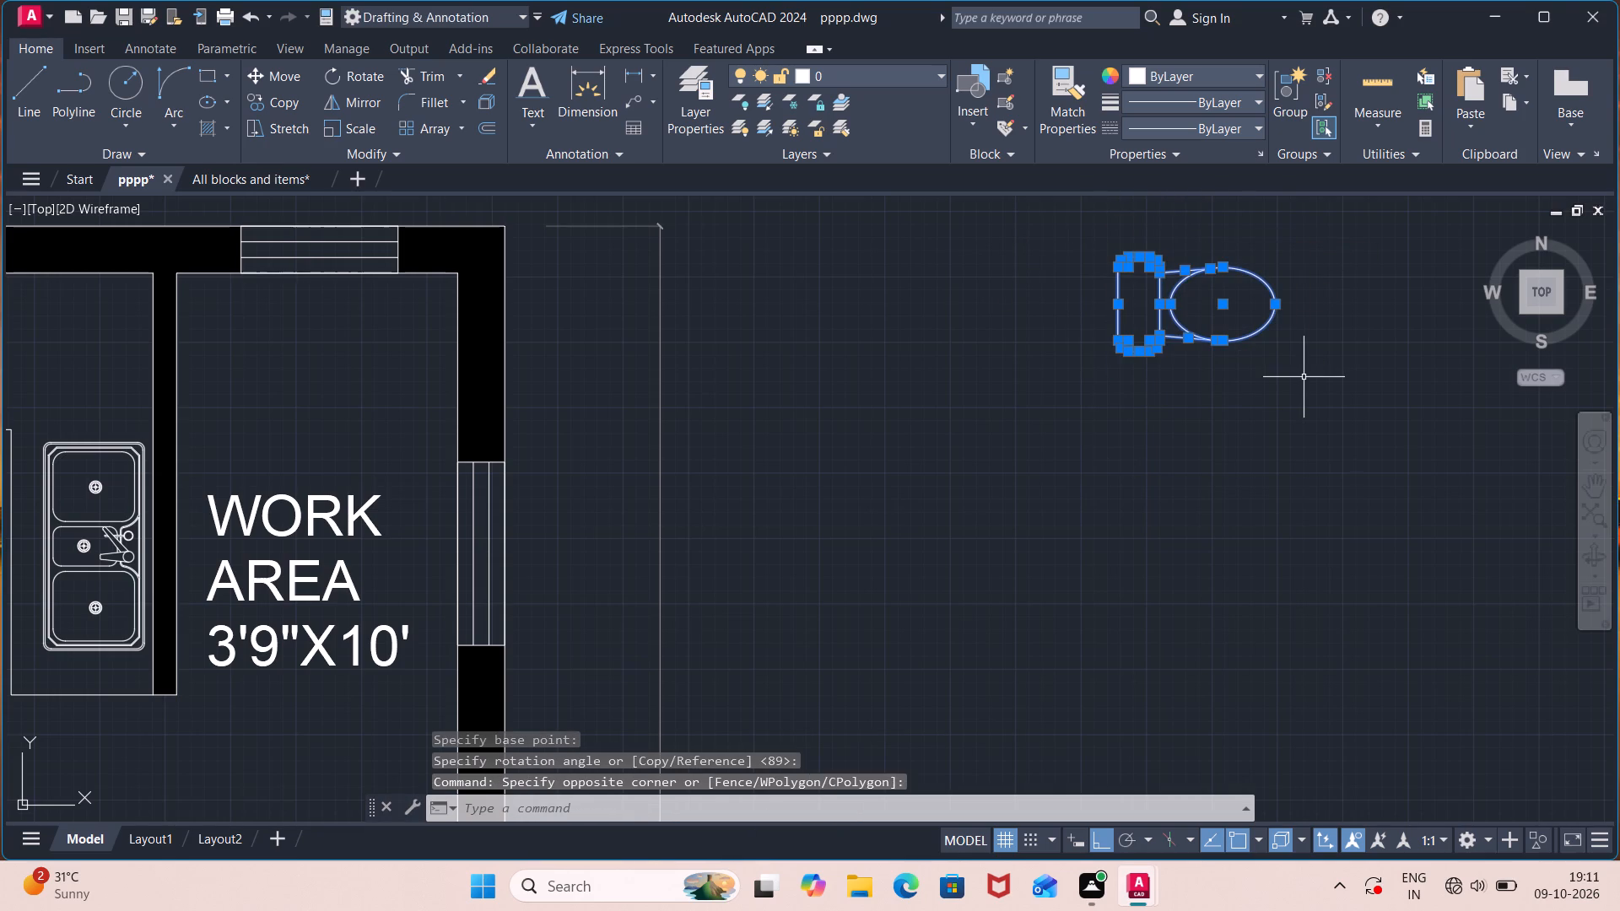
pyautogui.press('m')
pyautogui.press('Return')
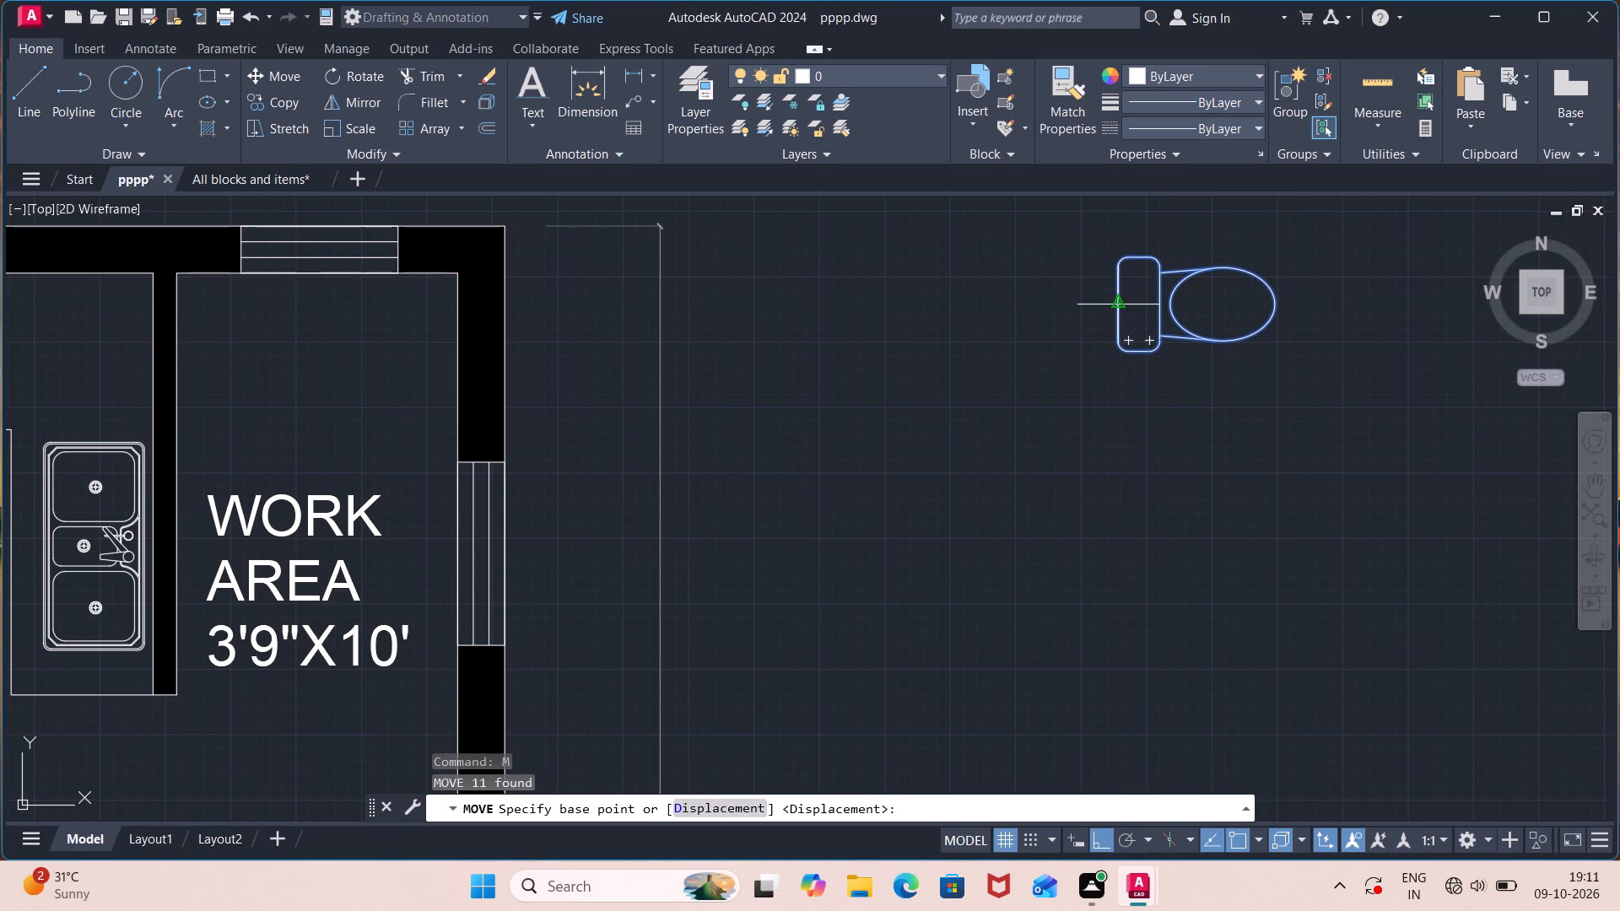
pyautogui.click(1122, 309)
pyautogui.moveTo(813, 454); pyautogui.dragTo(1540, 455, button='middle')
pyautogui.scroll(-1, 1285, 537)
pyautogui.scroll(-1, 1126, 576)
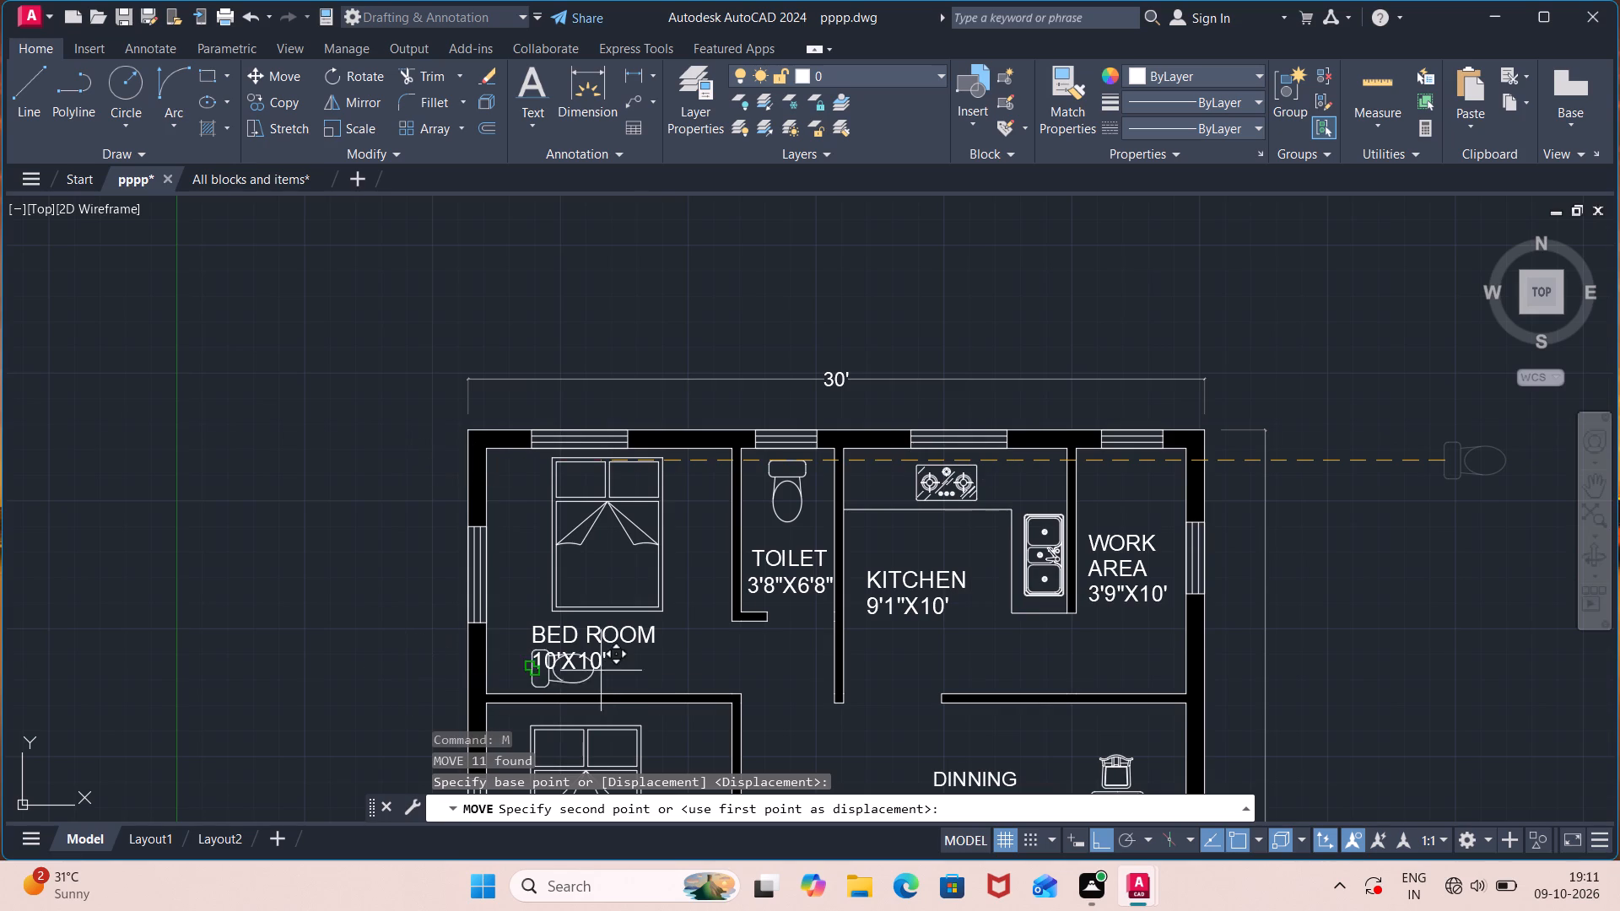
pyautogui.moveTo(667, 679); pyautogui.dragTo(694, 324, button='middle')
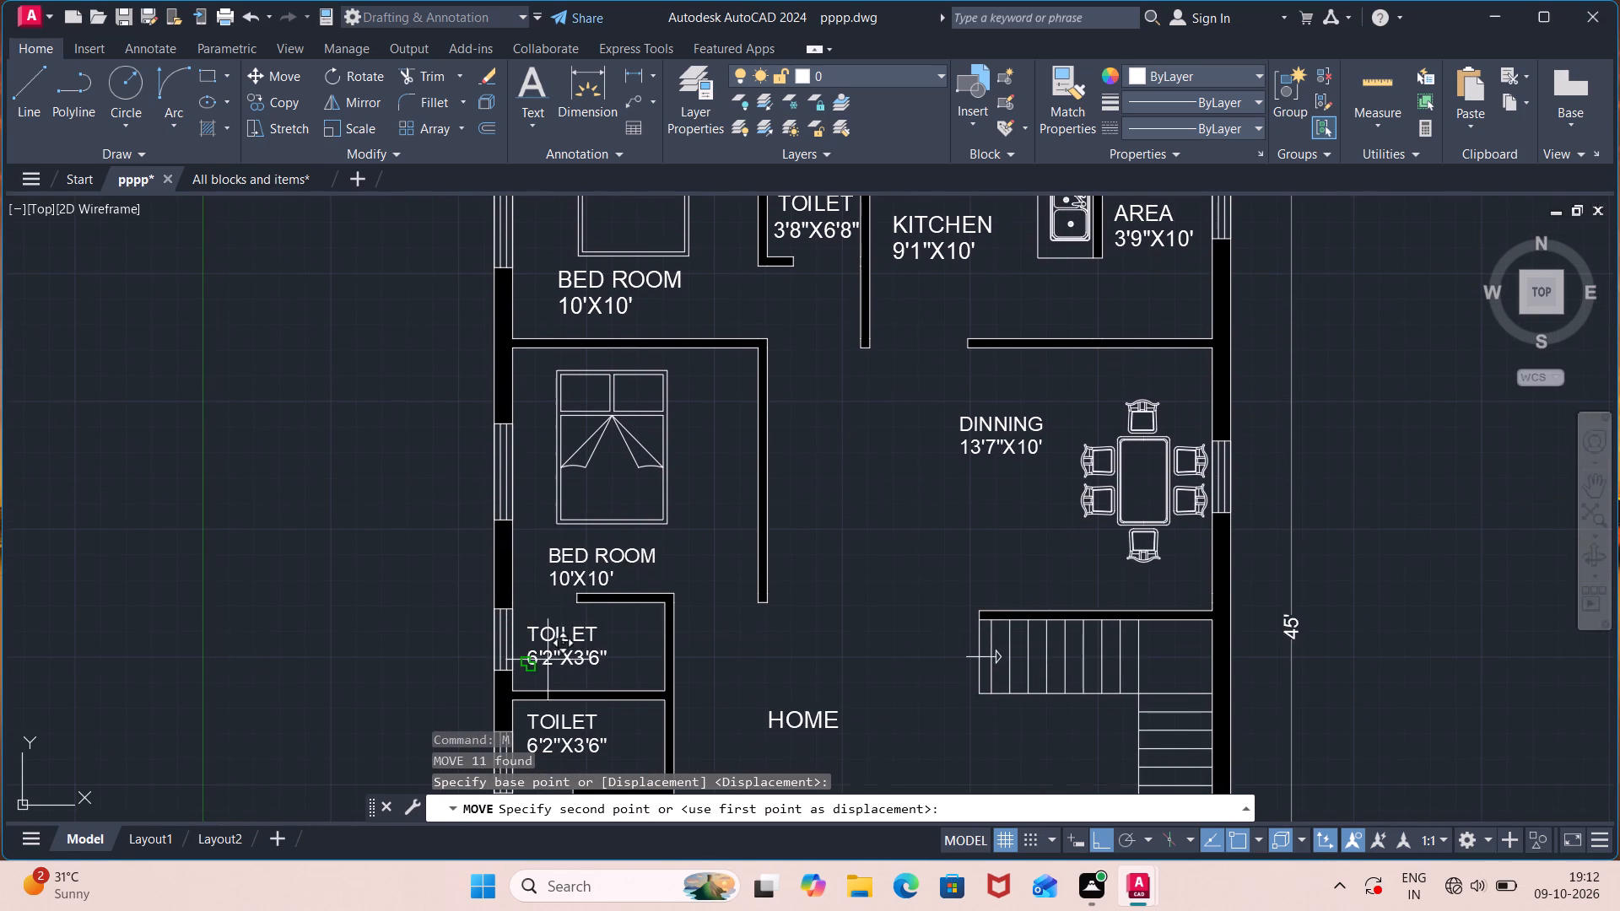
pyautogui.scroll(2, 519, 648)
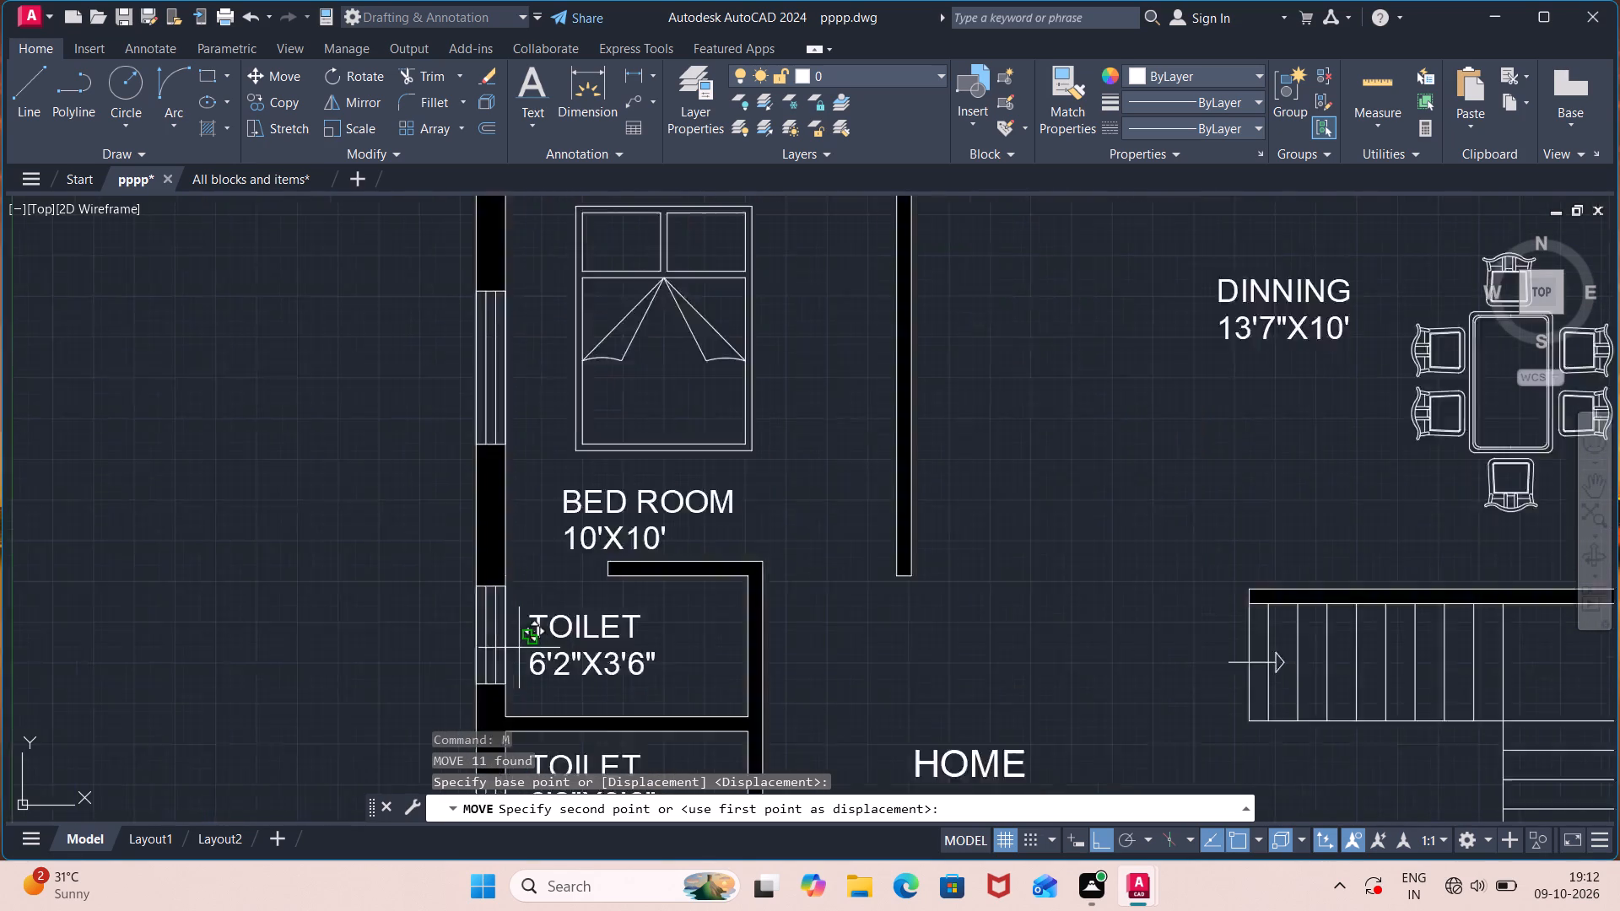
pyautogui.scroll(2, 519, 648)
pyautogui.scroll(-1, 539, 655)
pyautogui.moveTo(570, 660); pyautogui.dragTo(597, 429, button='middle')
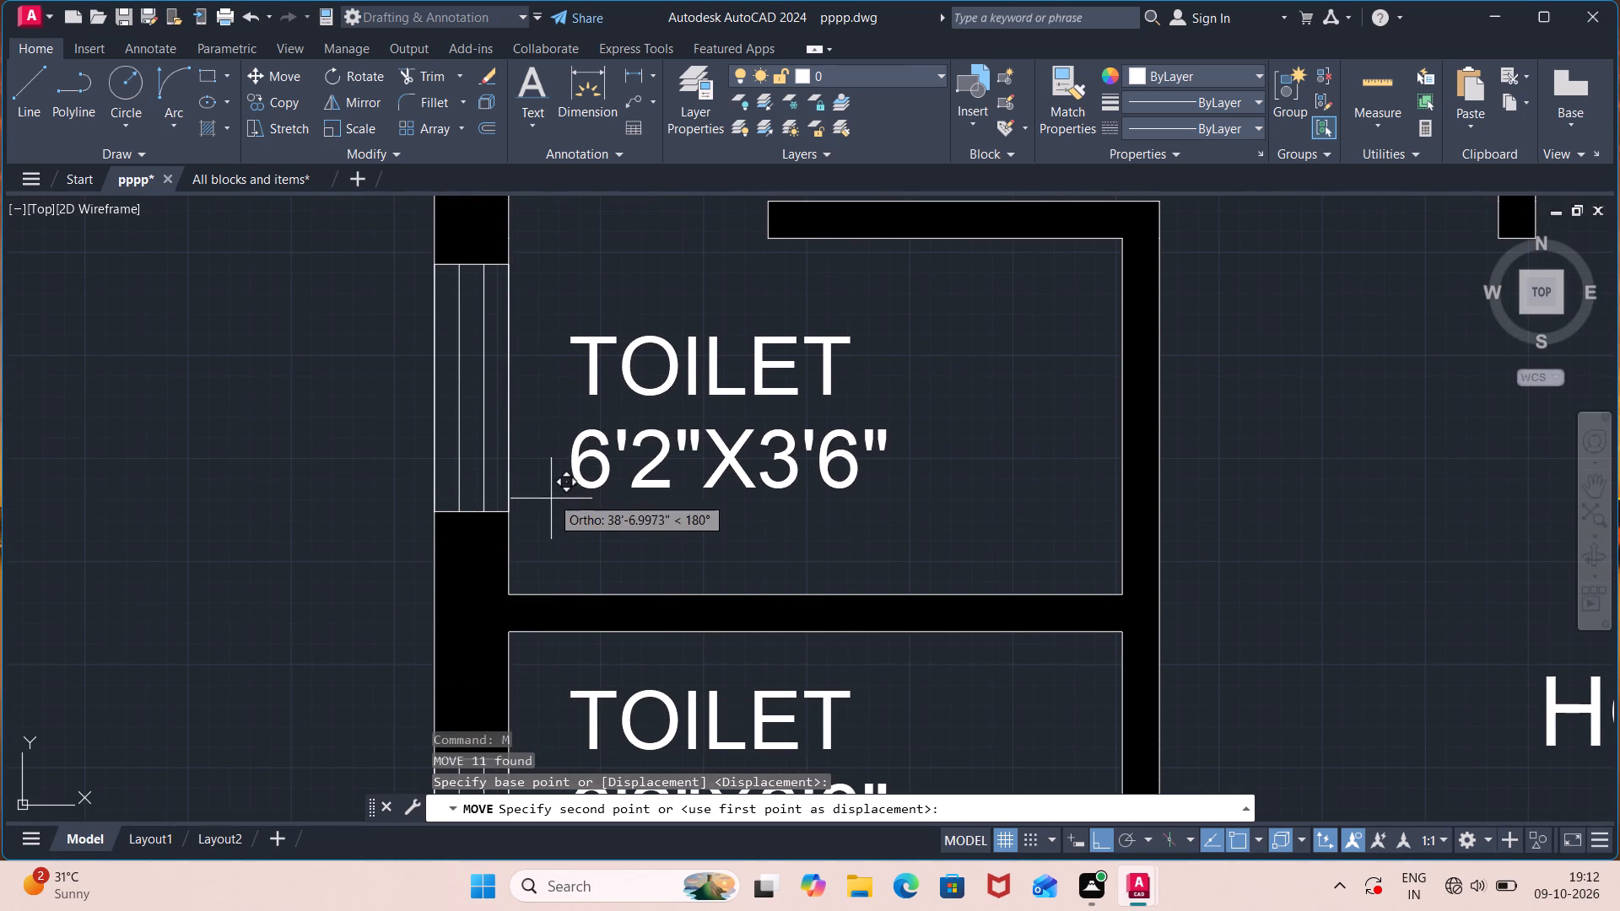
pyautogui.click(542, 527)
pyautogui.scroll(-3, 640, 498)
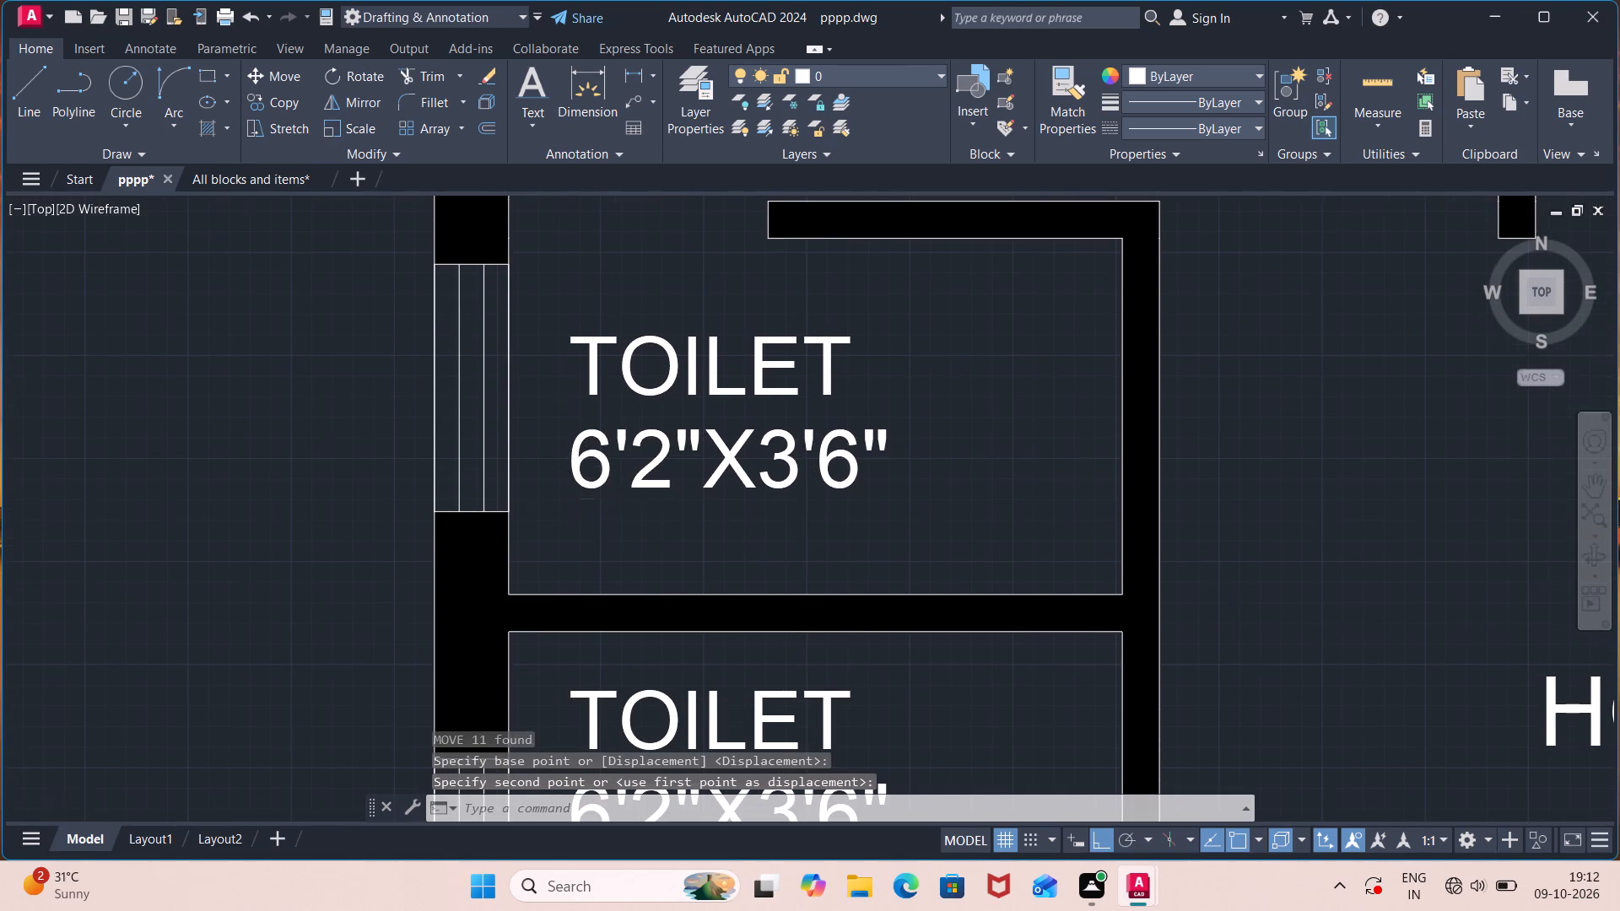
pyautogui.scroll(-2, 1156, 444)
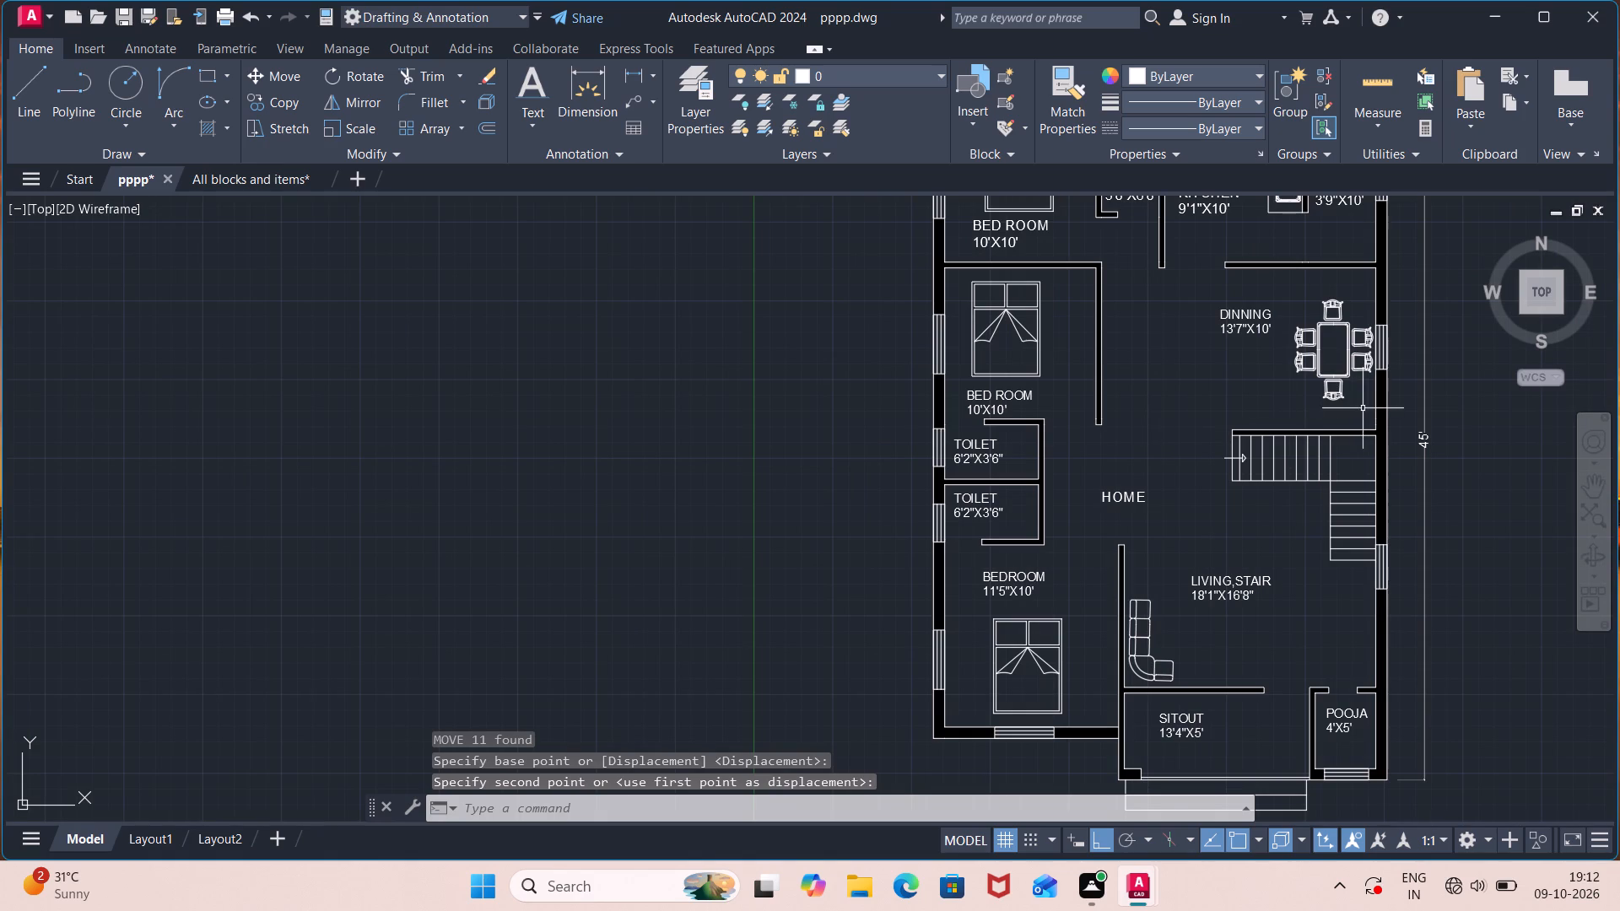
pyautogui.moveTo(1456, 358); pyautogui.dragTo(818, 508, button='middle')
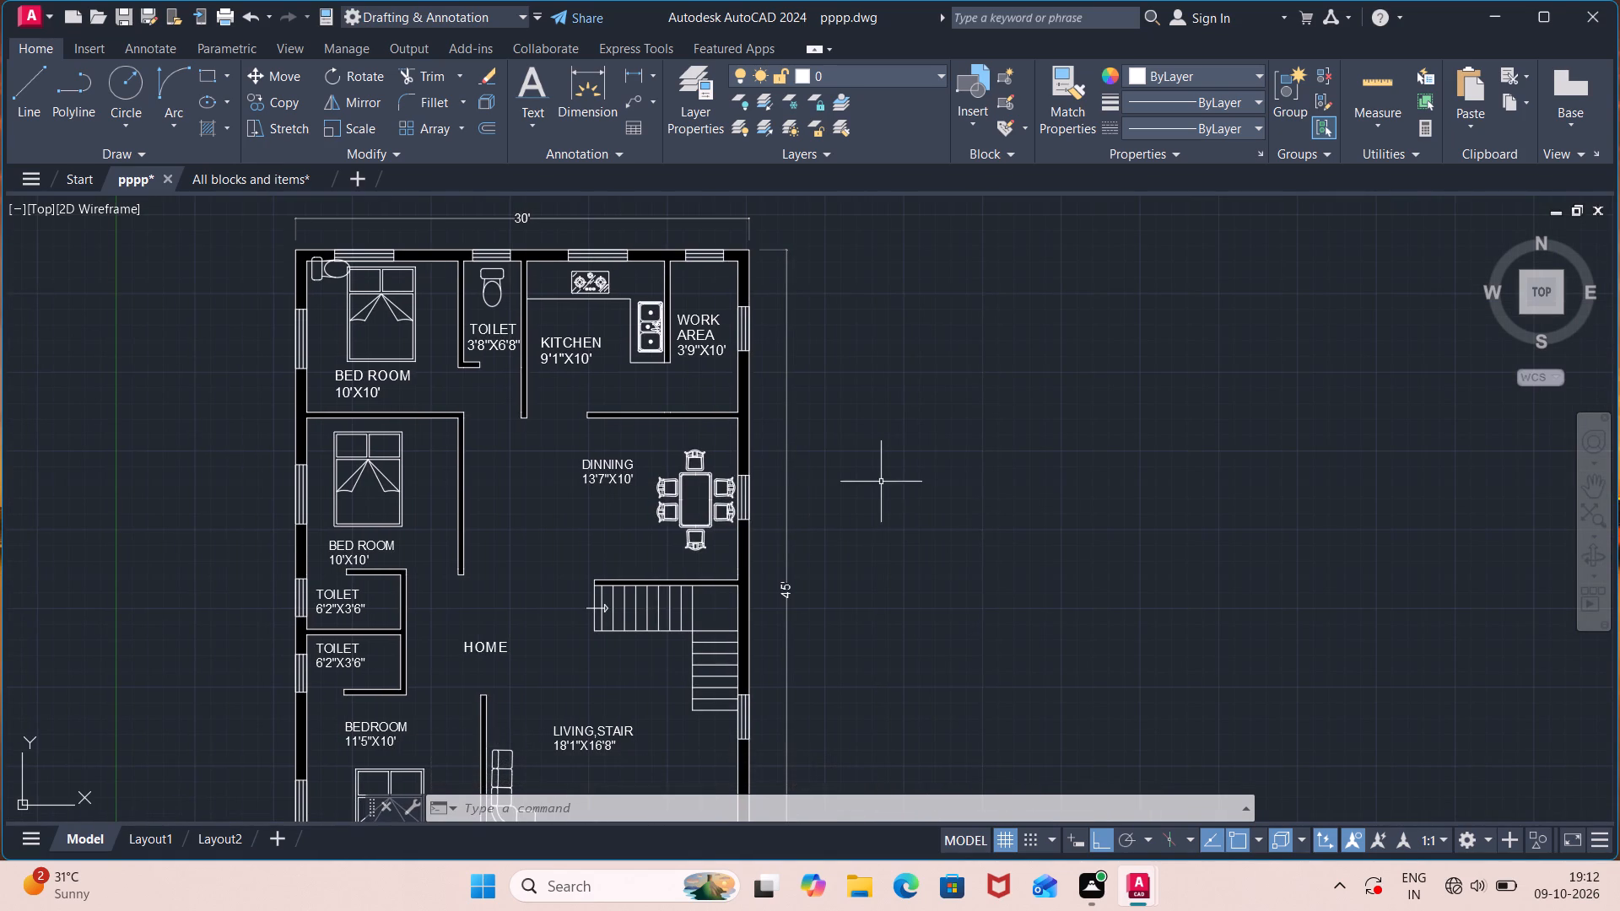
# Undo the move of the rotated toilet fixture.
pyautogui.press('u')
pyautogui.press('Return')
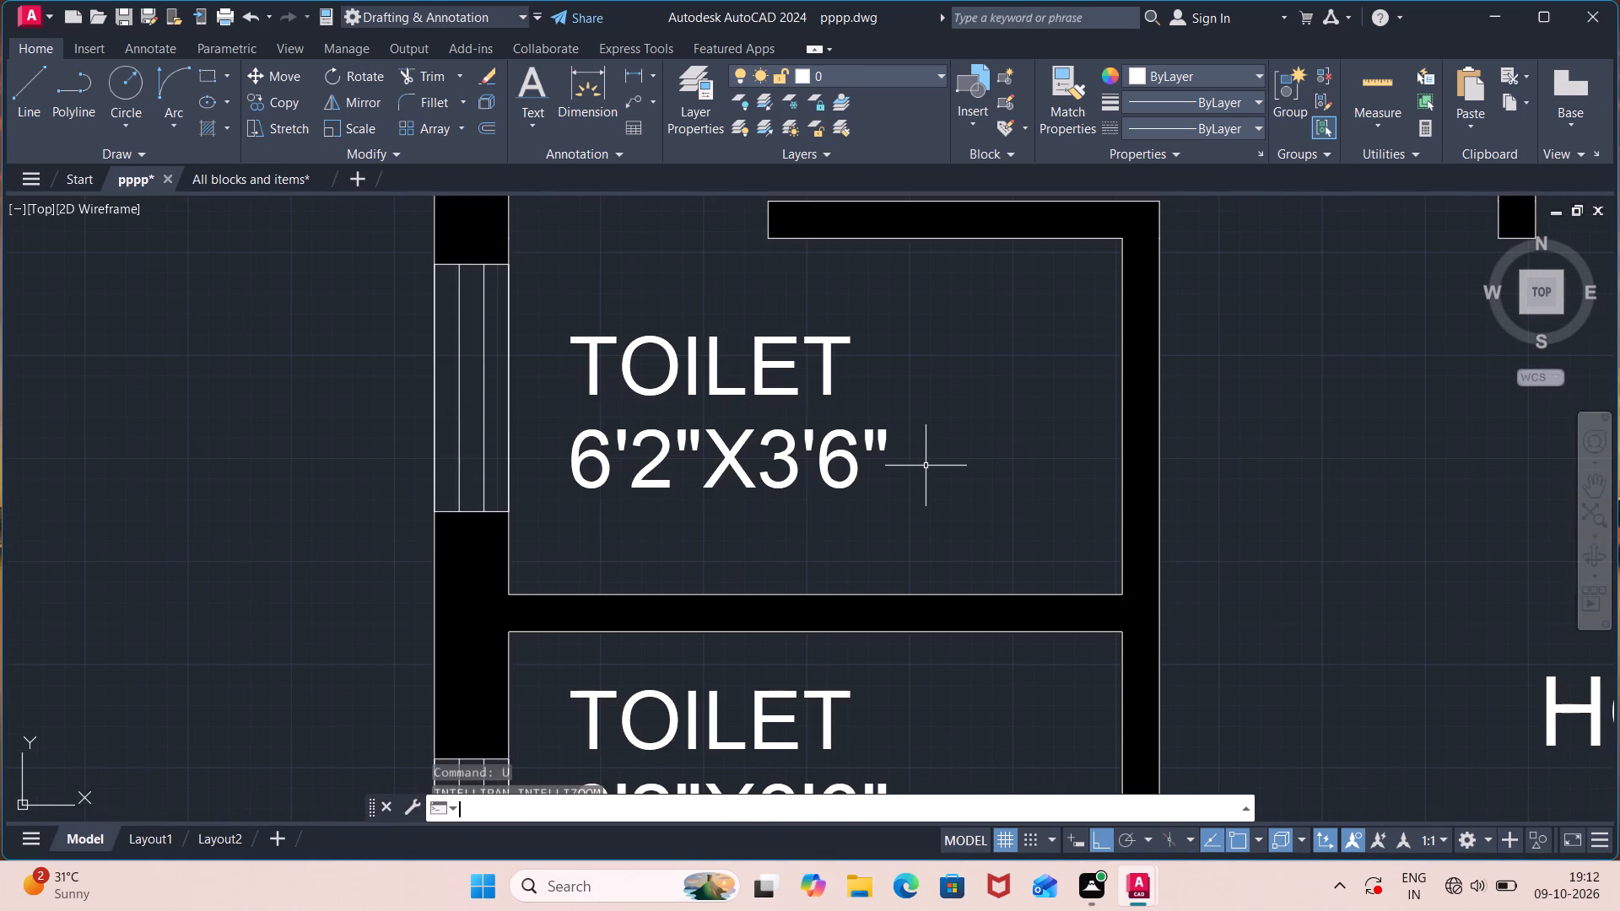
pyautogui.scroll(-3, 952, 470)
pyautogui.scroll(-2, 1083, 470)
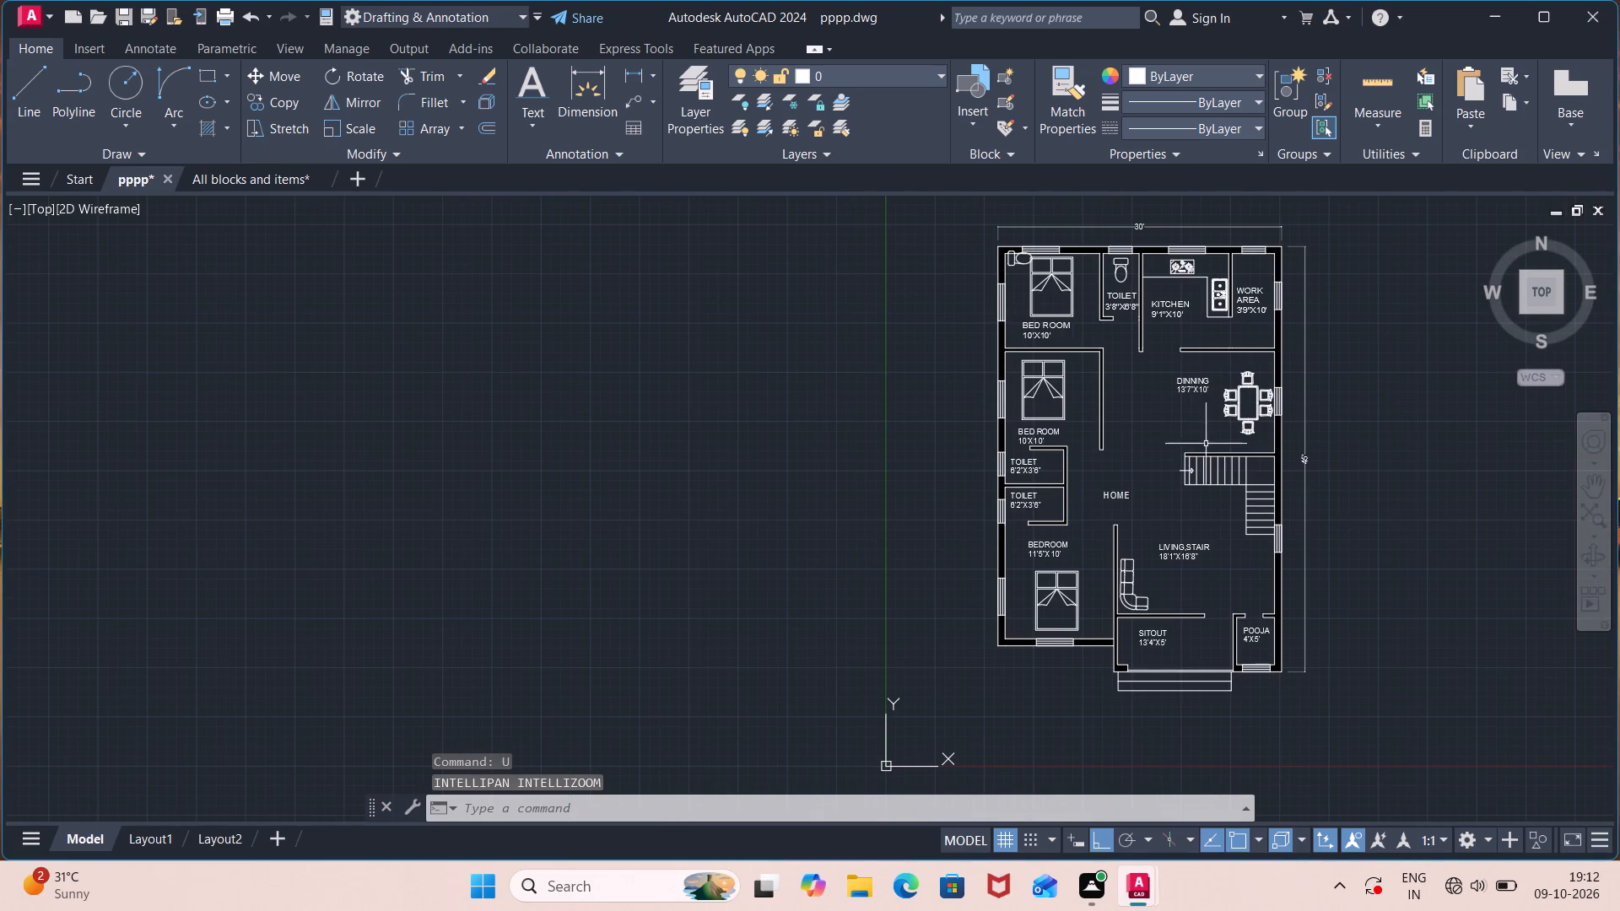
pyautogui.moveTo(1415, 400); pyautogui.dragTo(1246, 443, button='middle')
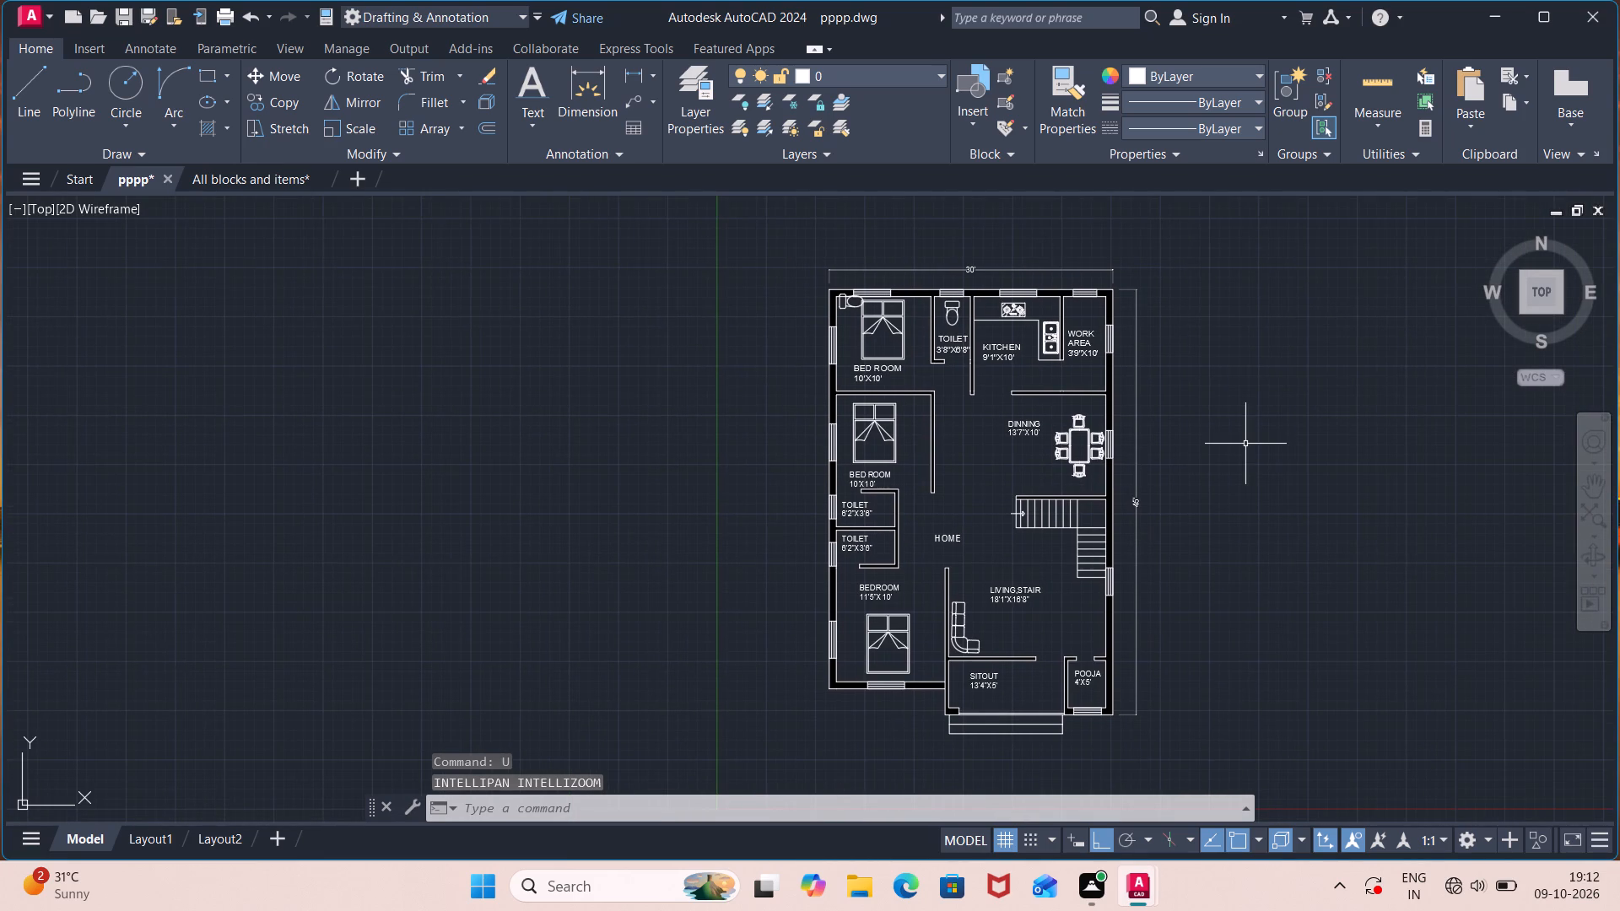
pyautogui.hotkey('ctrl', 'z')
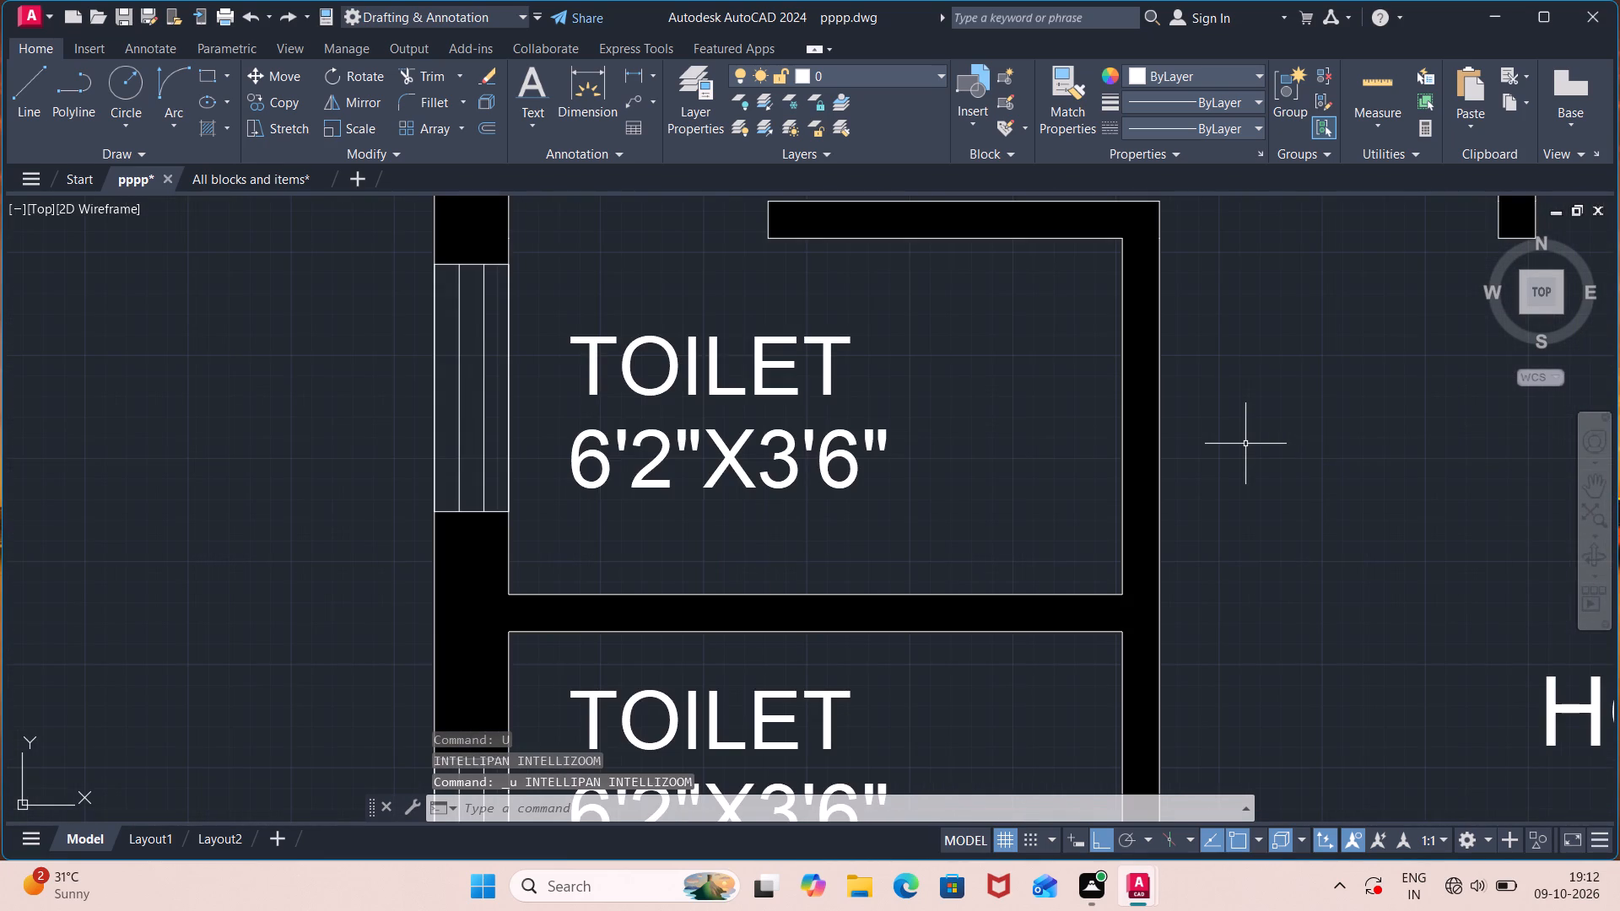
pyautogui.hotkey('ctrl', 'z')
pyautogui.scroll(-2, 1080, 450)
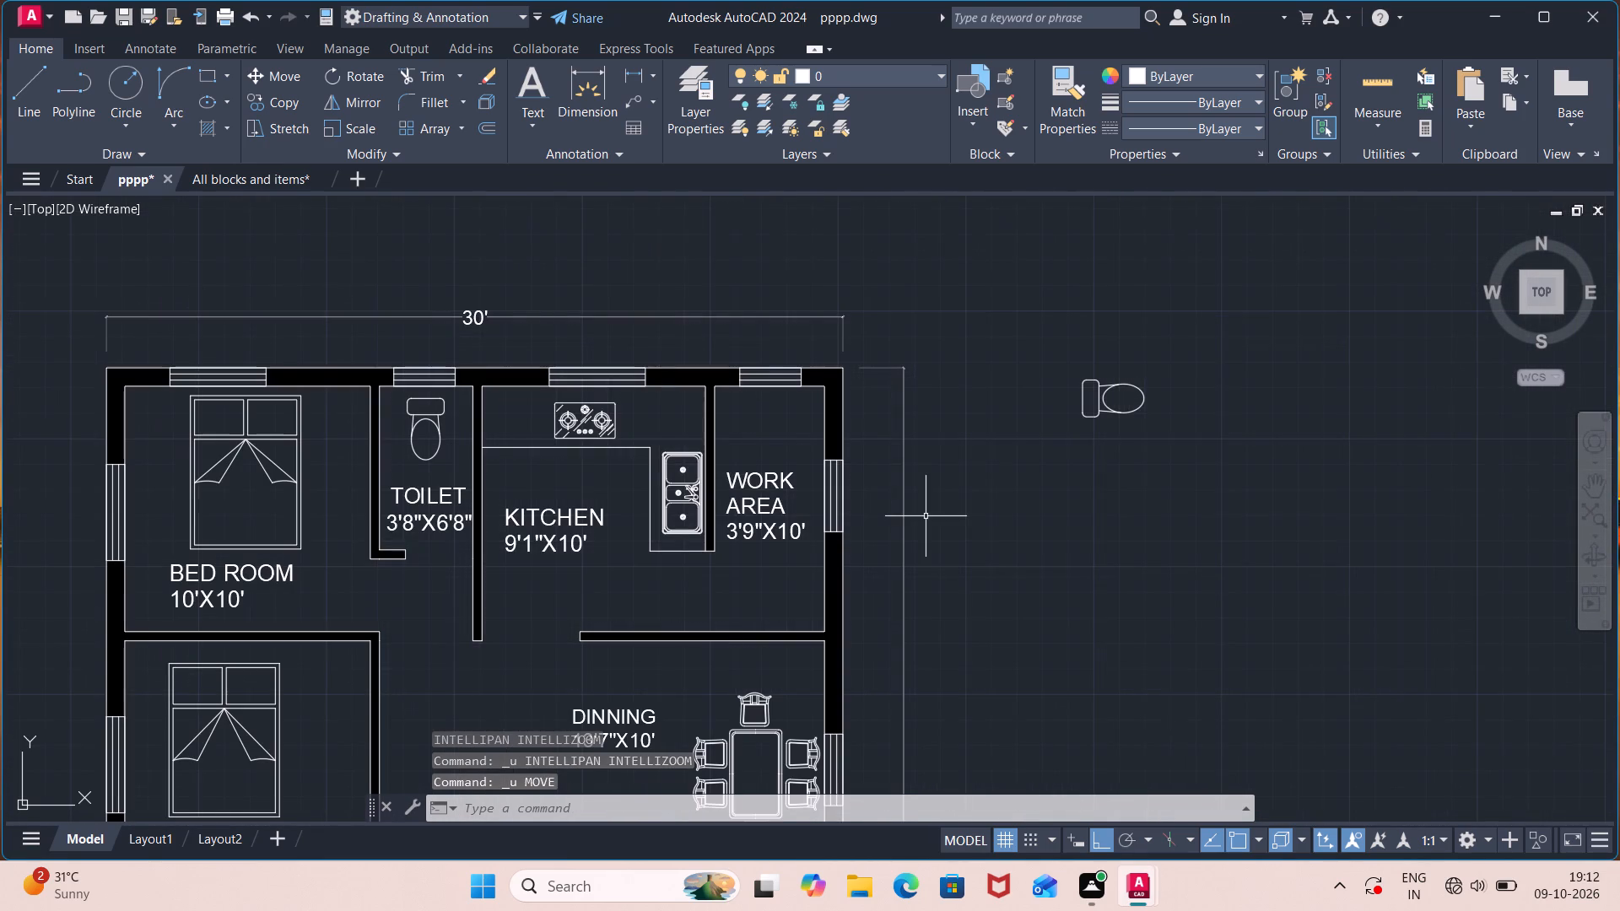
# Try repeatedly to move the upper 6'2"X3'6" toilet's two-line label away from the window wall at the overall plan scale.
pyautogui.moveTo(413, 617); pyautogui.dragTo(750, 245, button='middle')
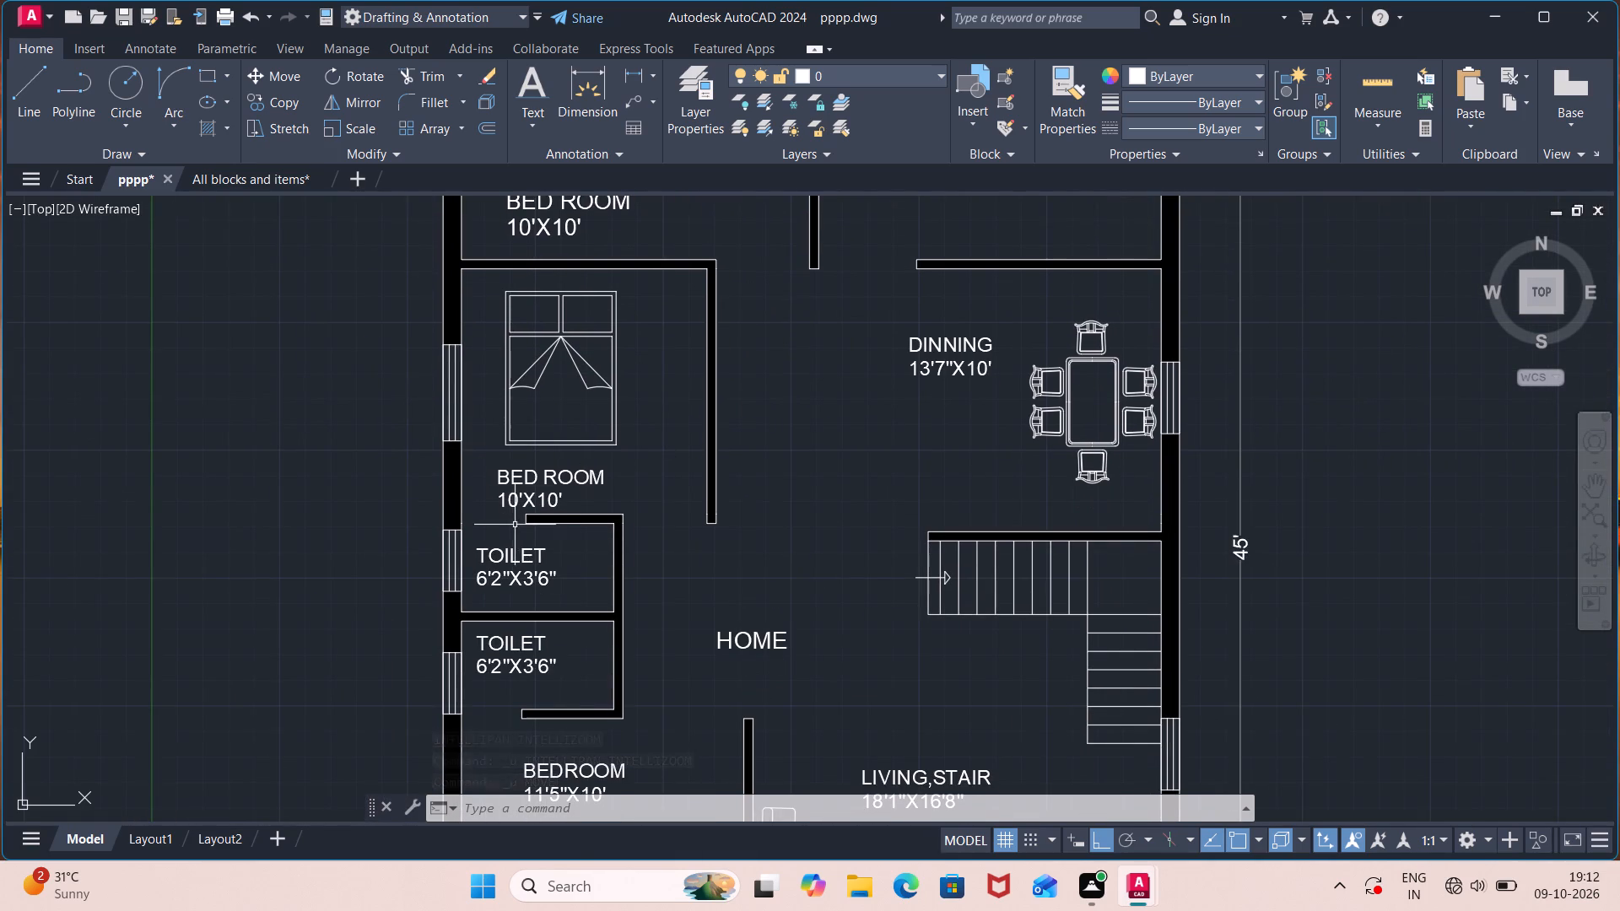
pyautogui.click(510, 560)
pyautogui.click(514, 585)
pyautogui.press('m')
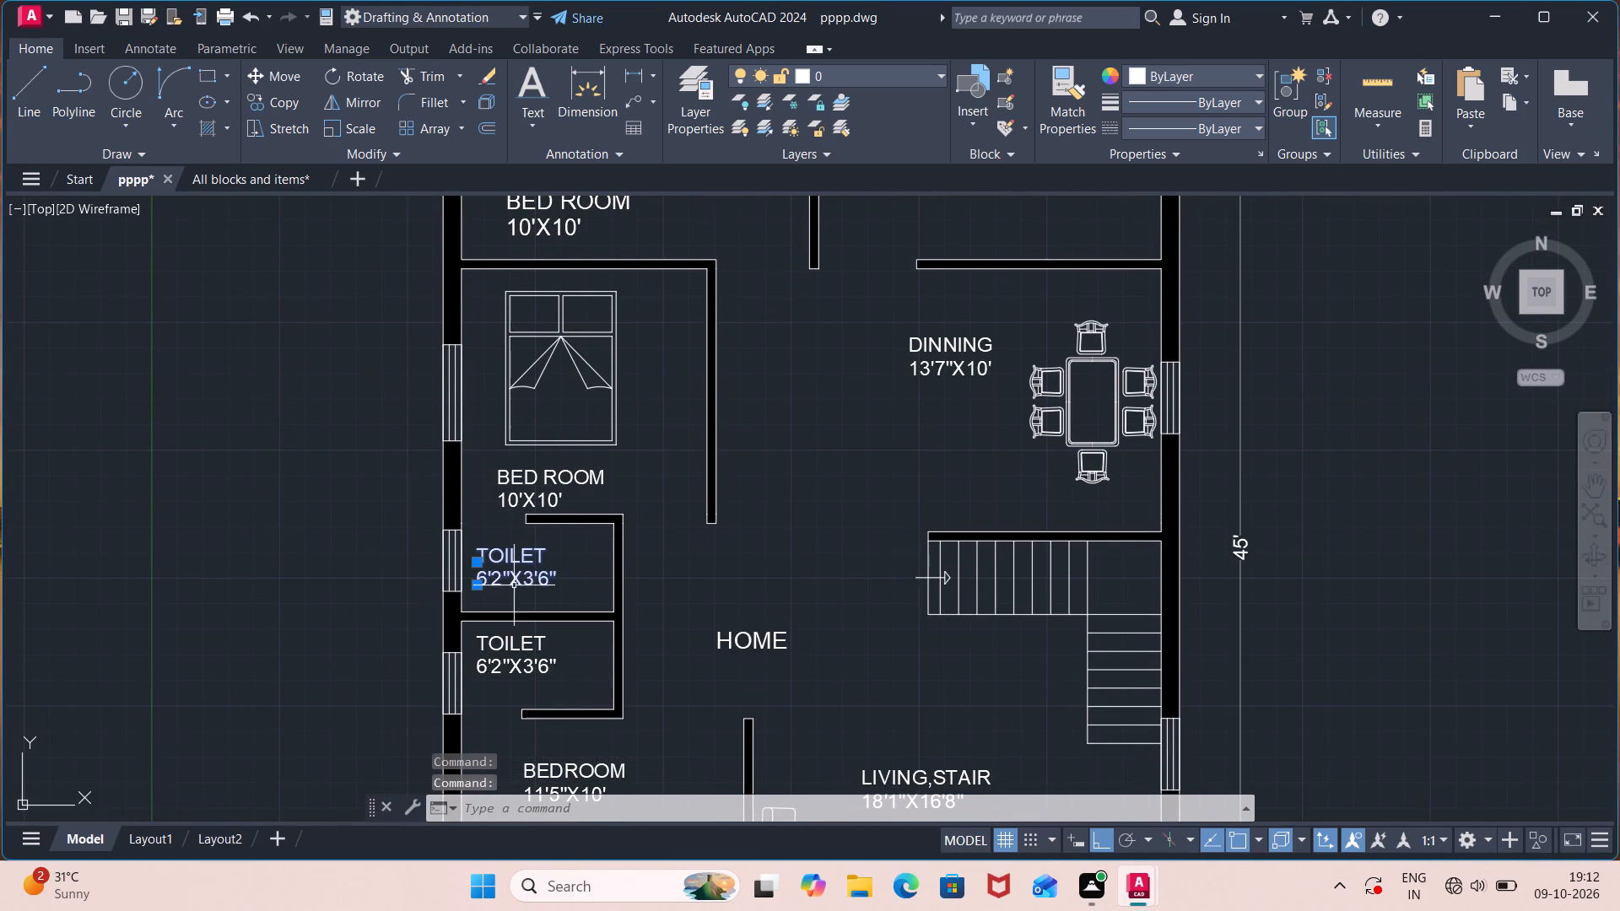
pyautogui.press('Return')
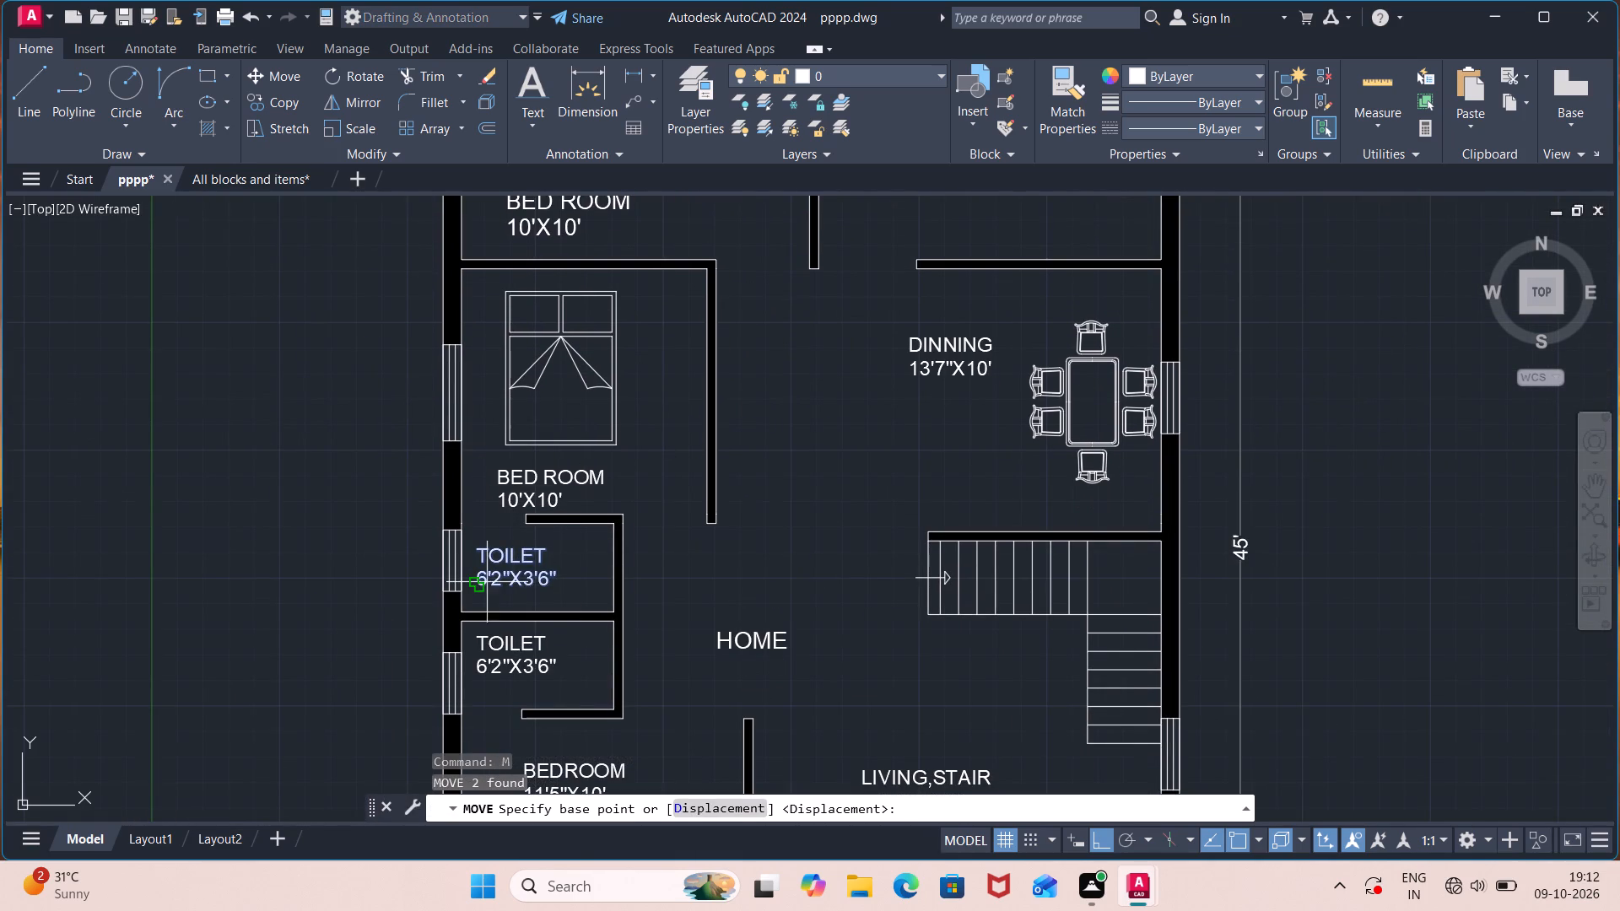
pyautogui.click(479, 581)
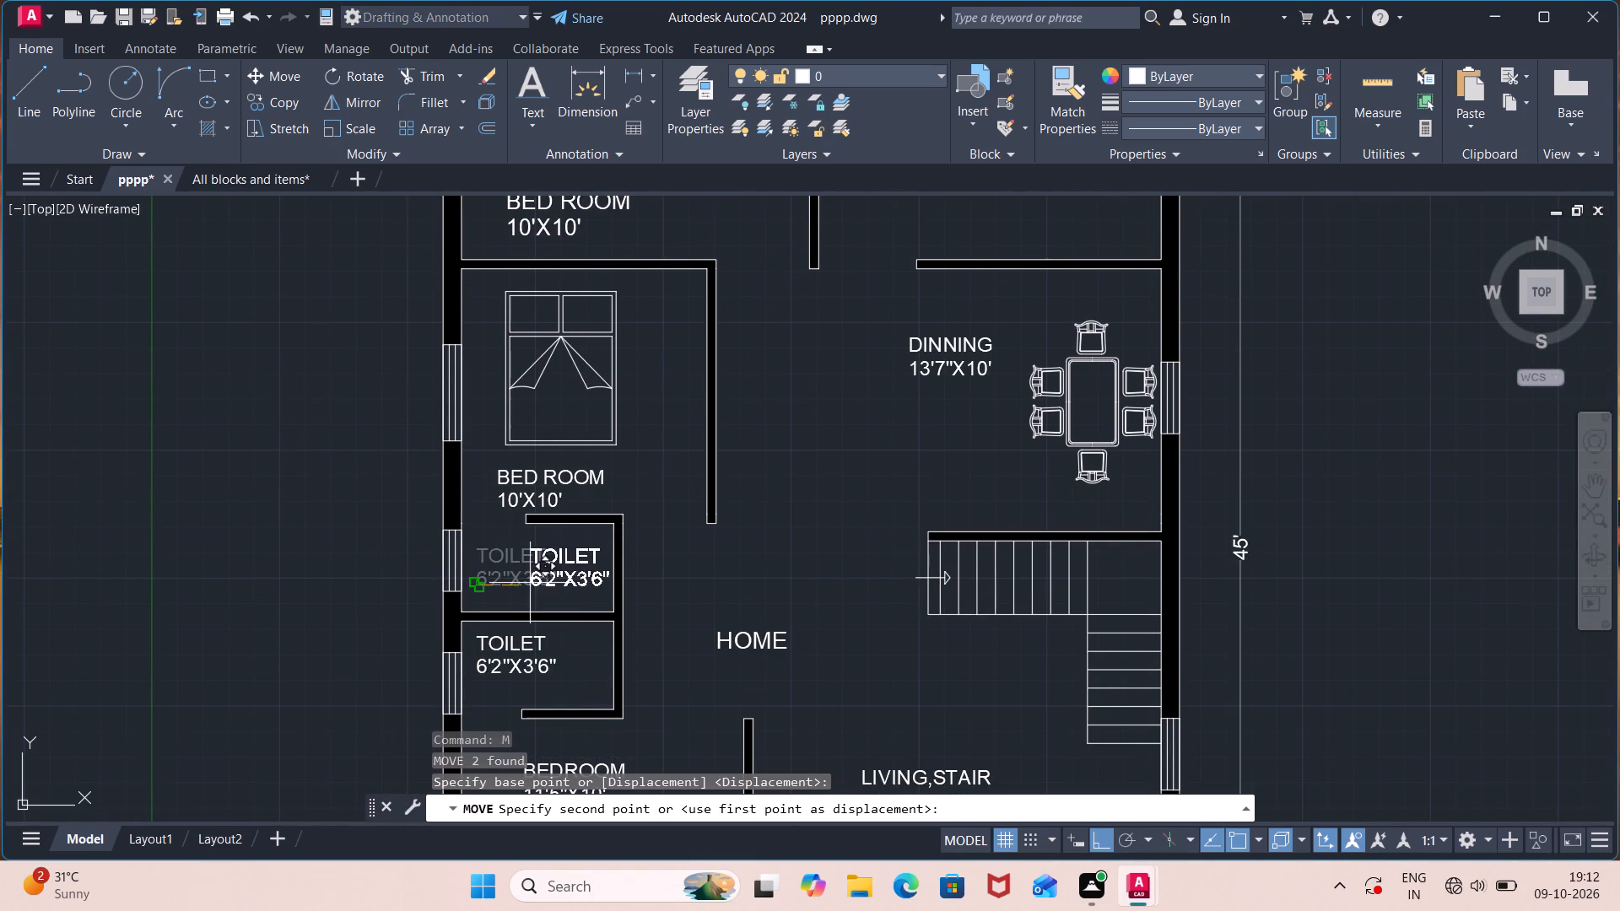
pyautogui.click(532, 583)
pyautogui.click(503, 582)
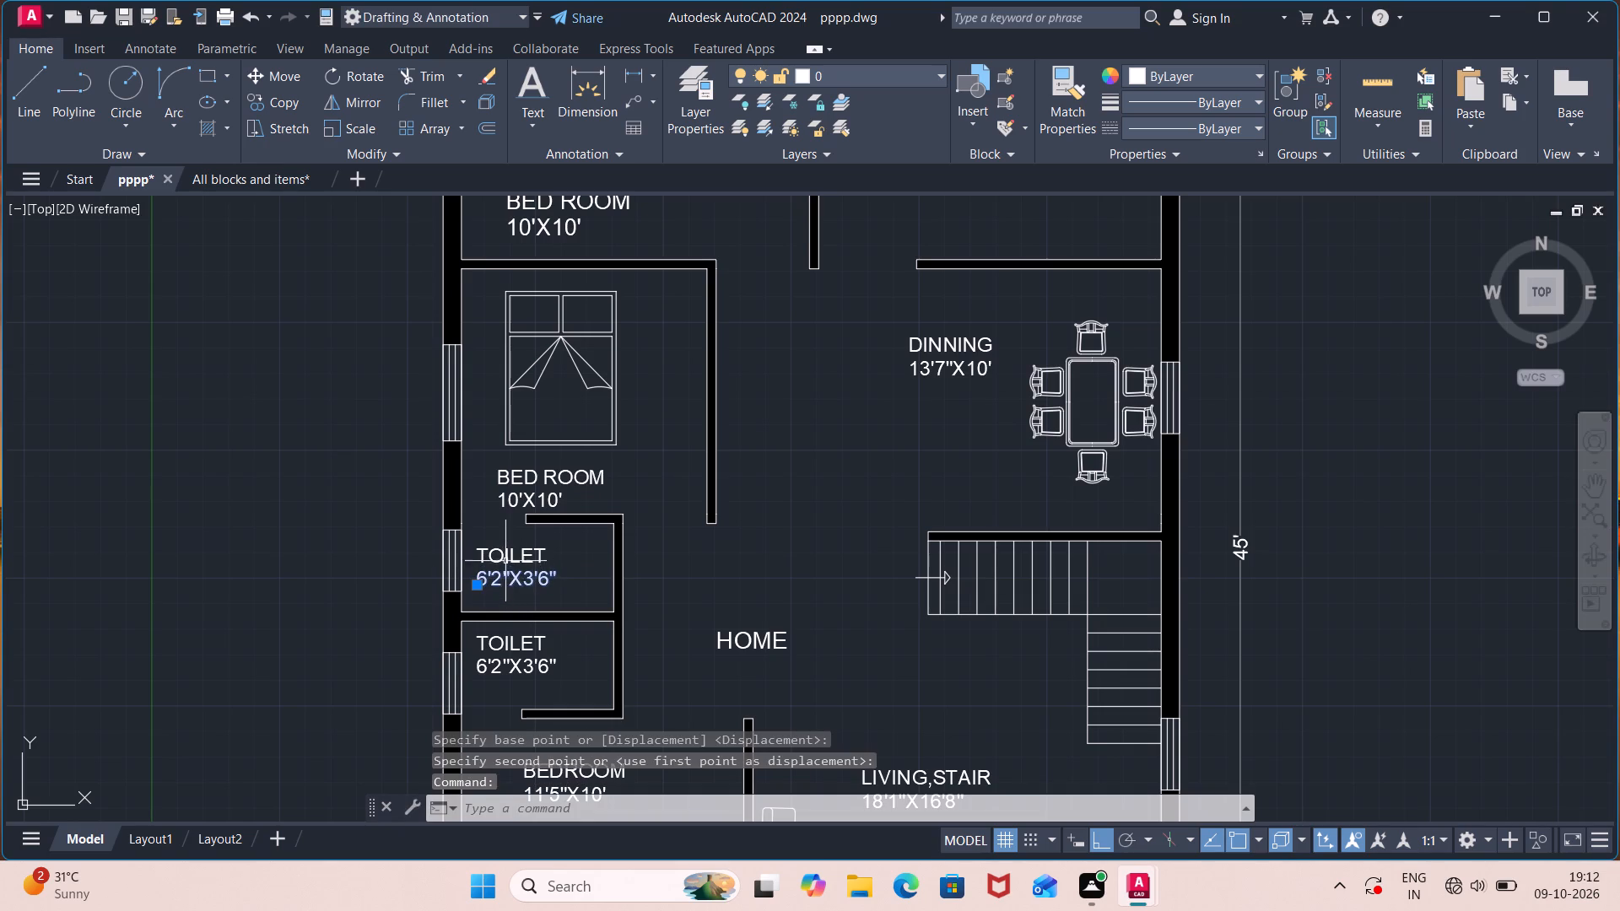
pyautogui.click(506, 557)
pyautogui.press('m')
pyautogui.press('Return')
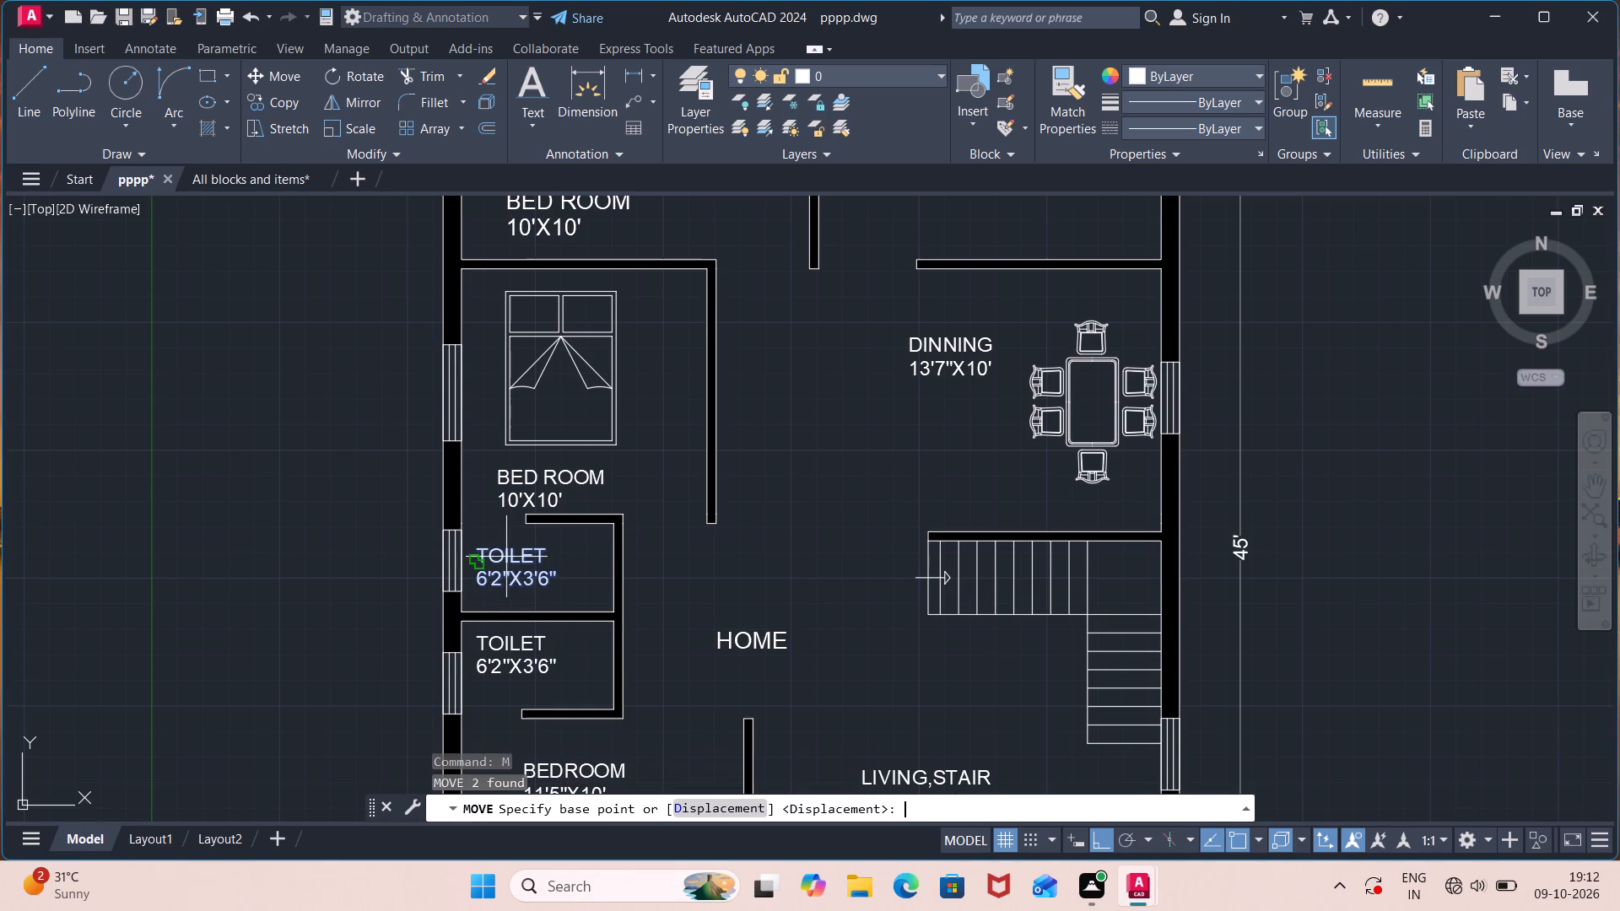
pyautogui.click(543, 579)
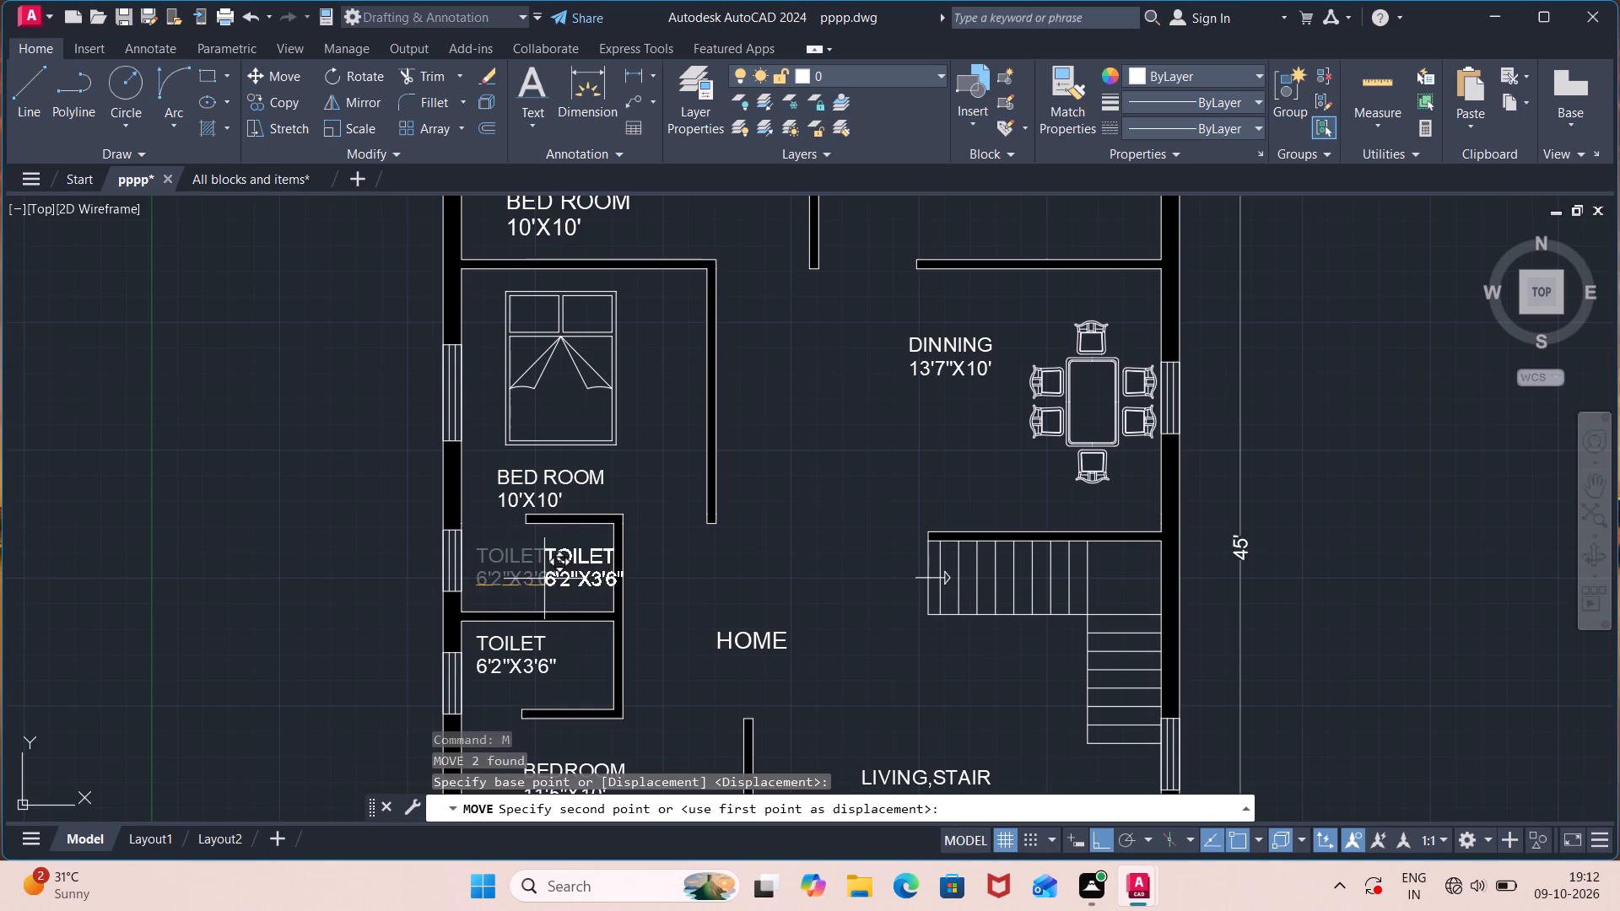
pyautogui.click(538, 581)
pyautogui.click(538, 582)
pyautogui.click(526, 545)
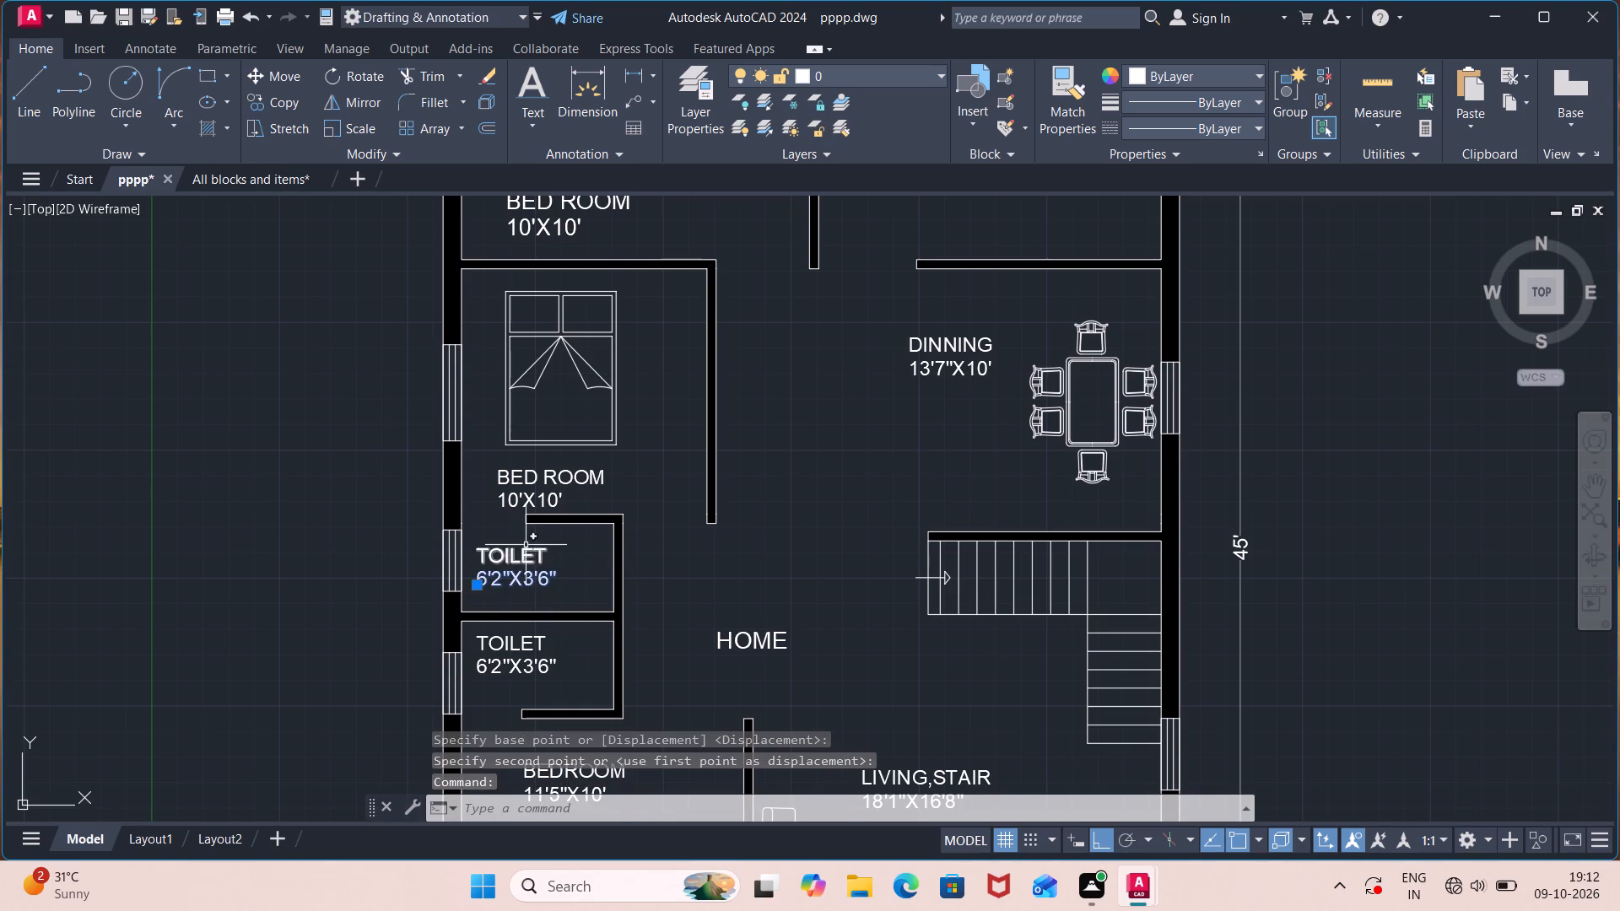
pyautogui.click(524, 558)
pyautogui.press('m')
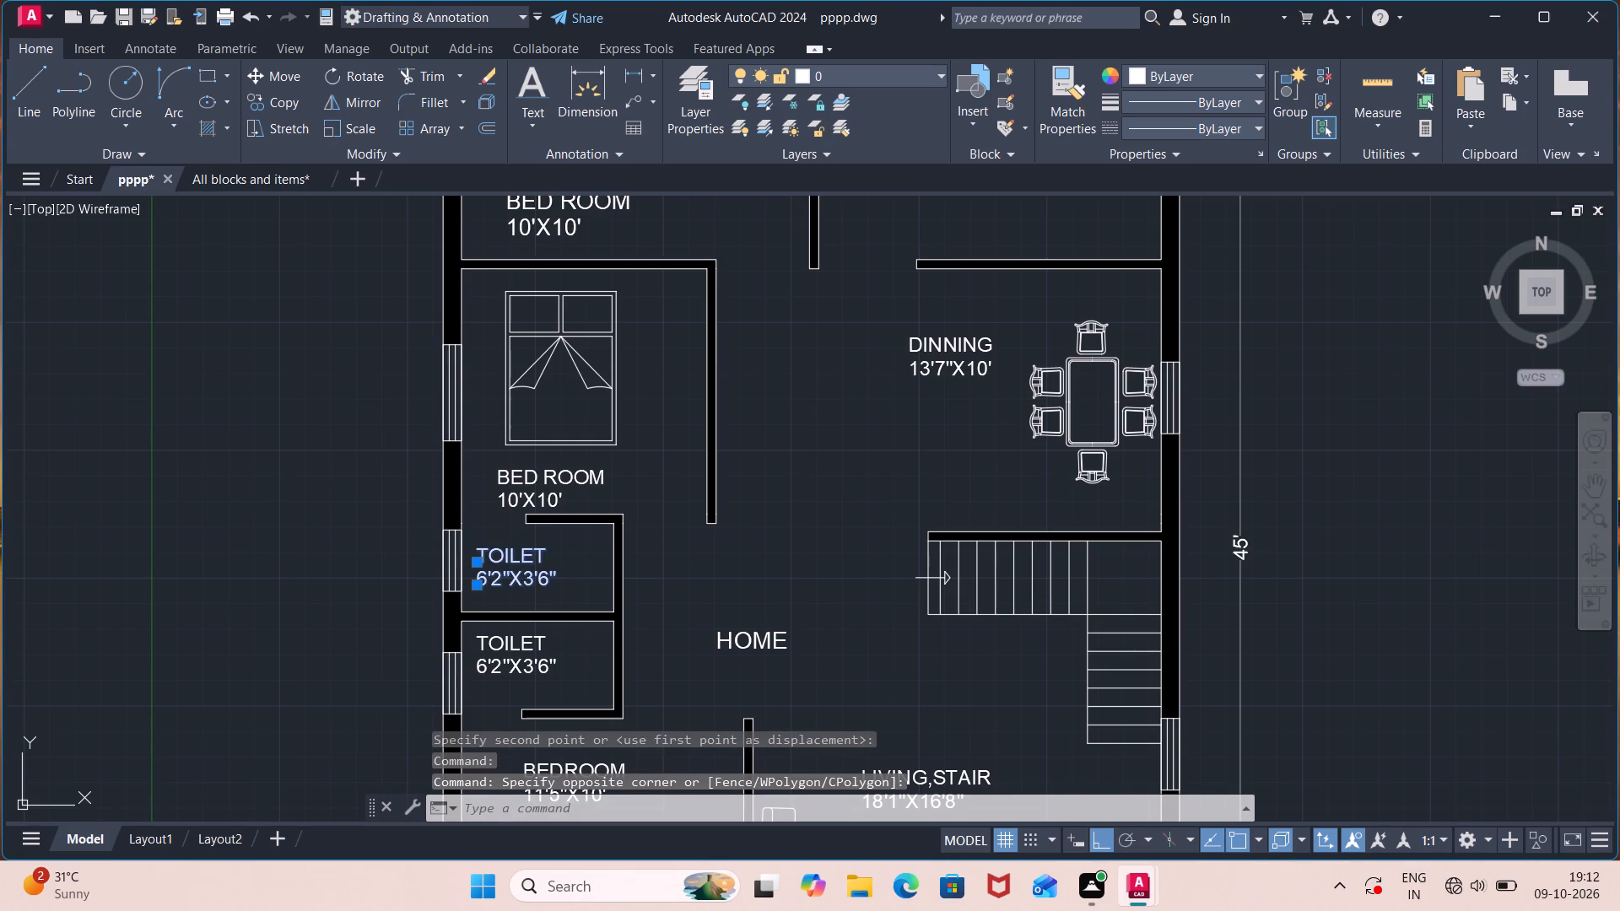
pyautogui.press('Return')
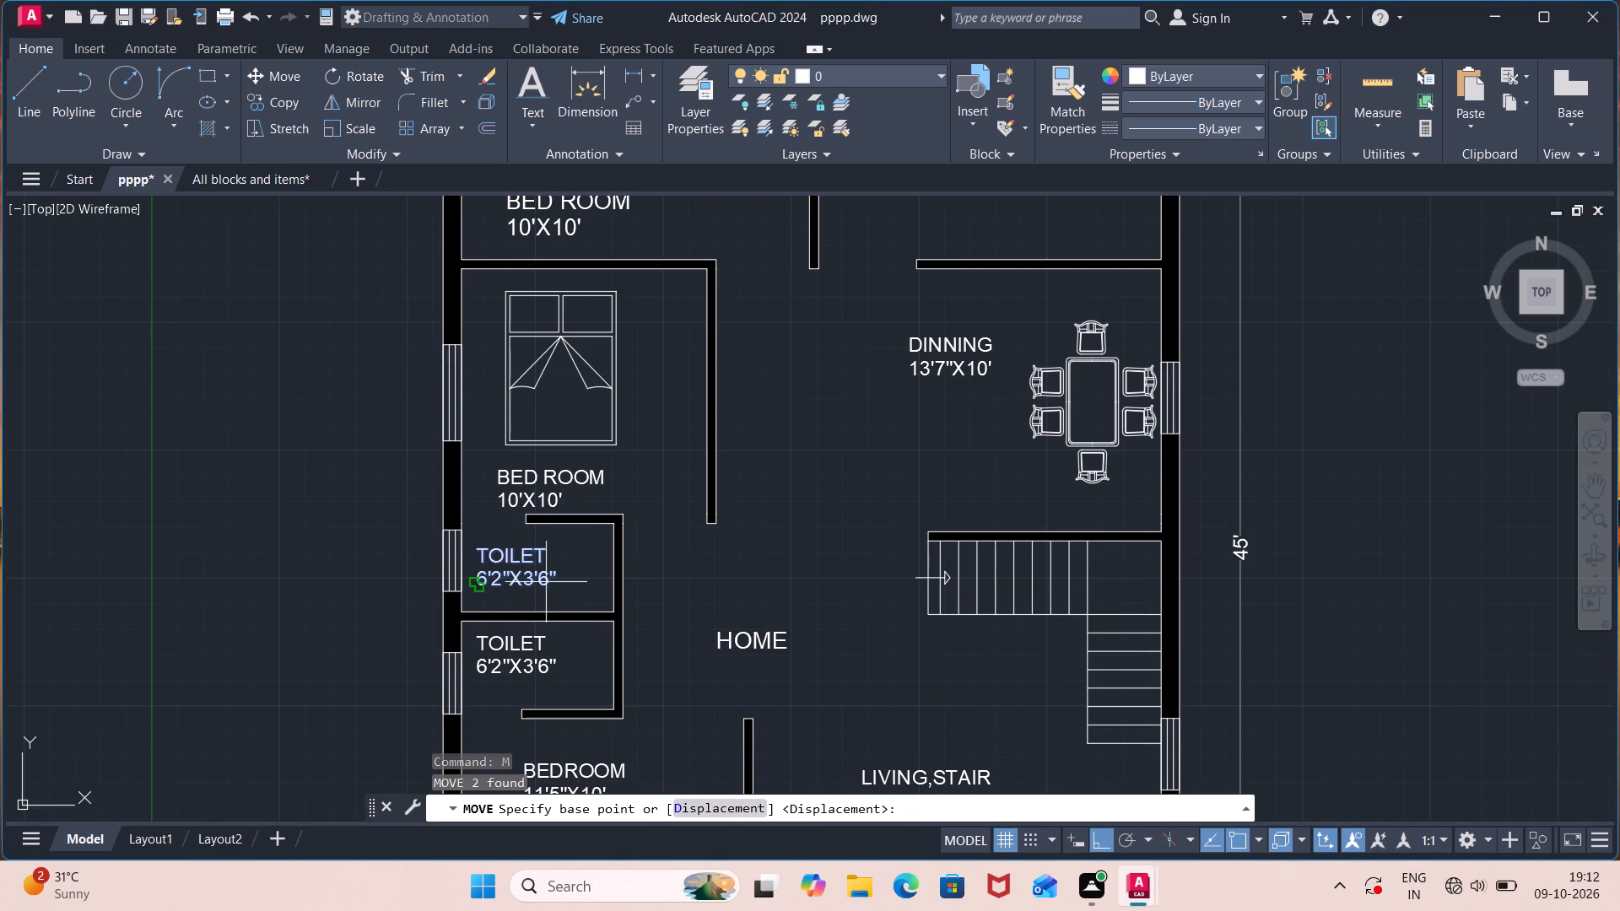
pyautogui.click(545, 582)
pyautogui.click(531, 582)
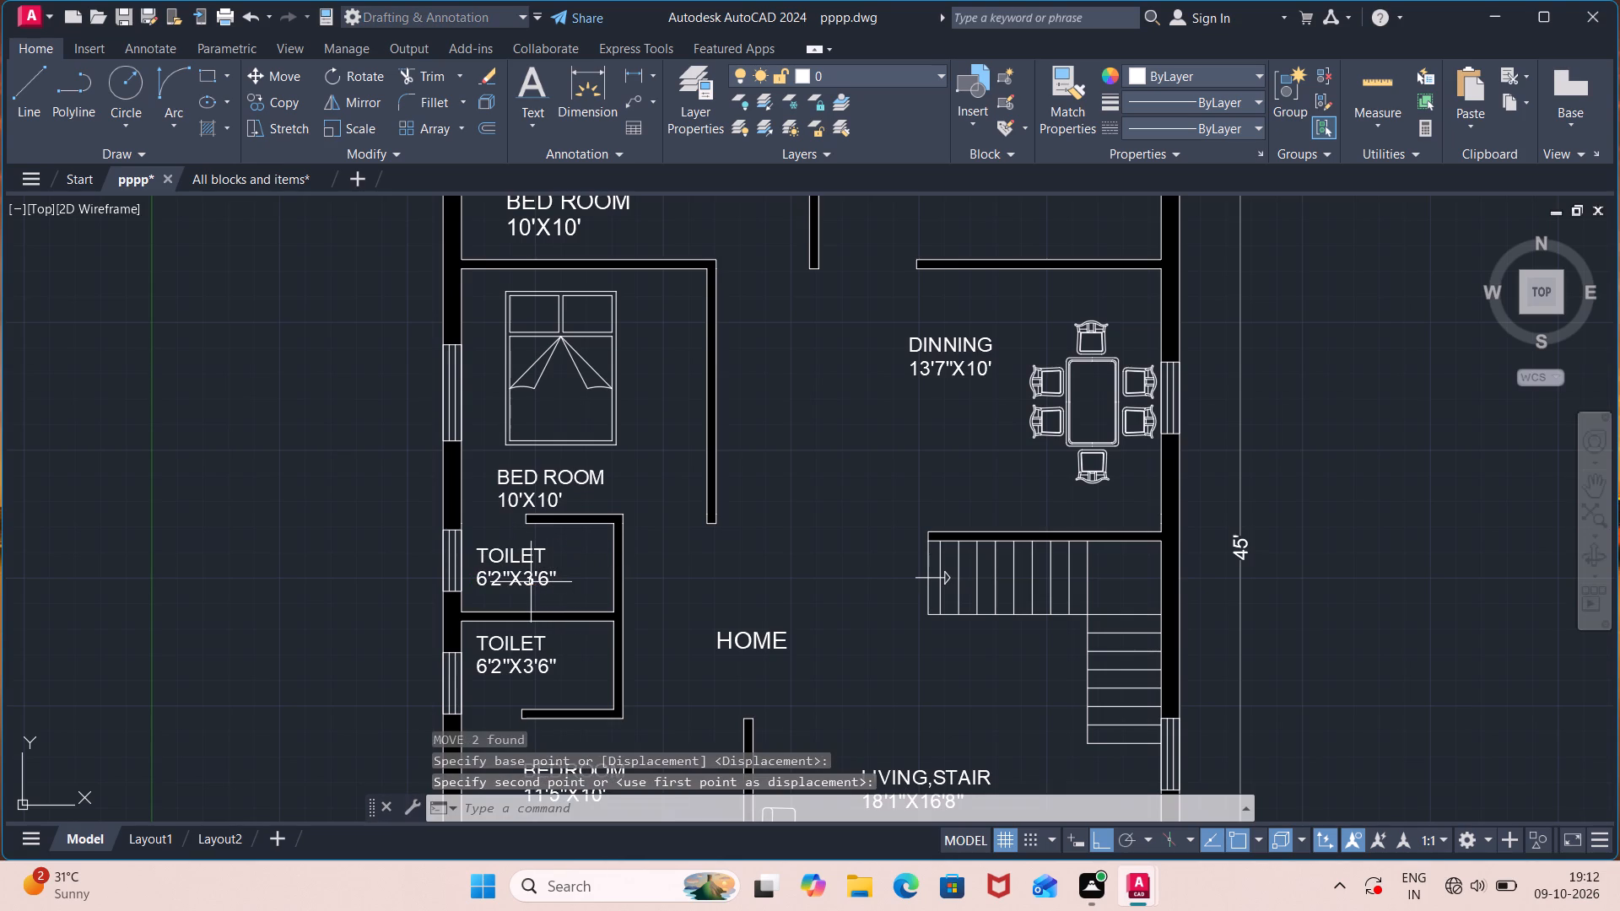
# Move both lines of the upper 6'2"X3'6" toilet's label horizontally away from the window, close to the opposite wall.
pyautogui.click(531, 582)
pyautogui.click(522, 561)
pyautogui.press('m')
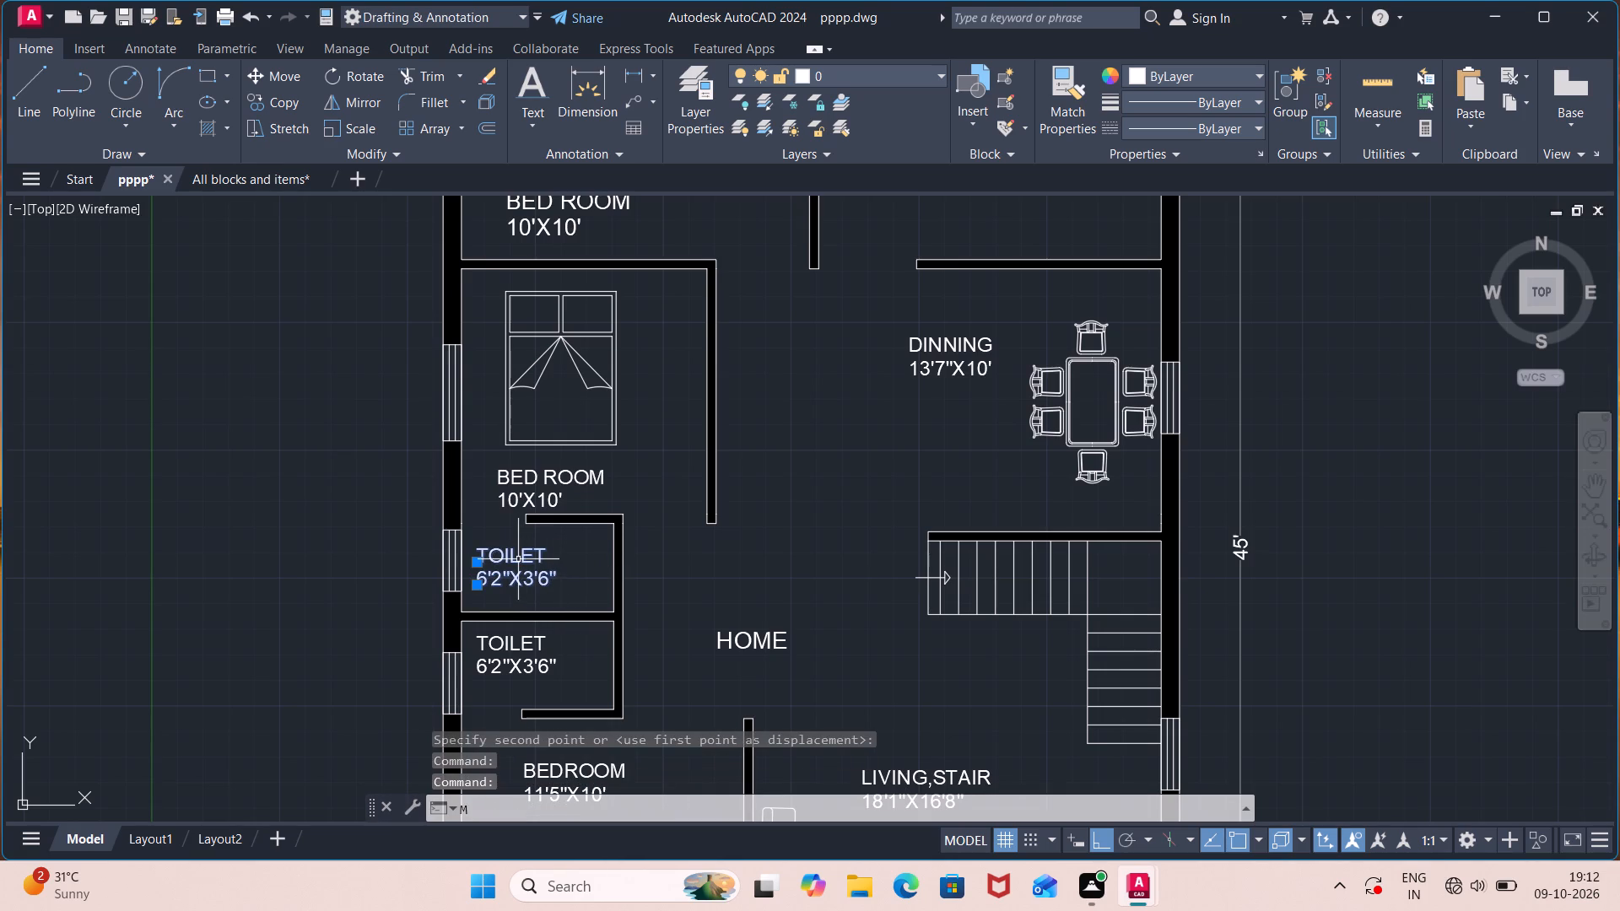
pyautogui.press('Return')
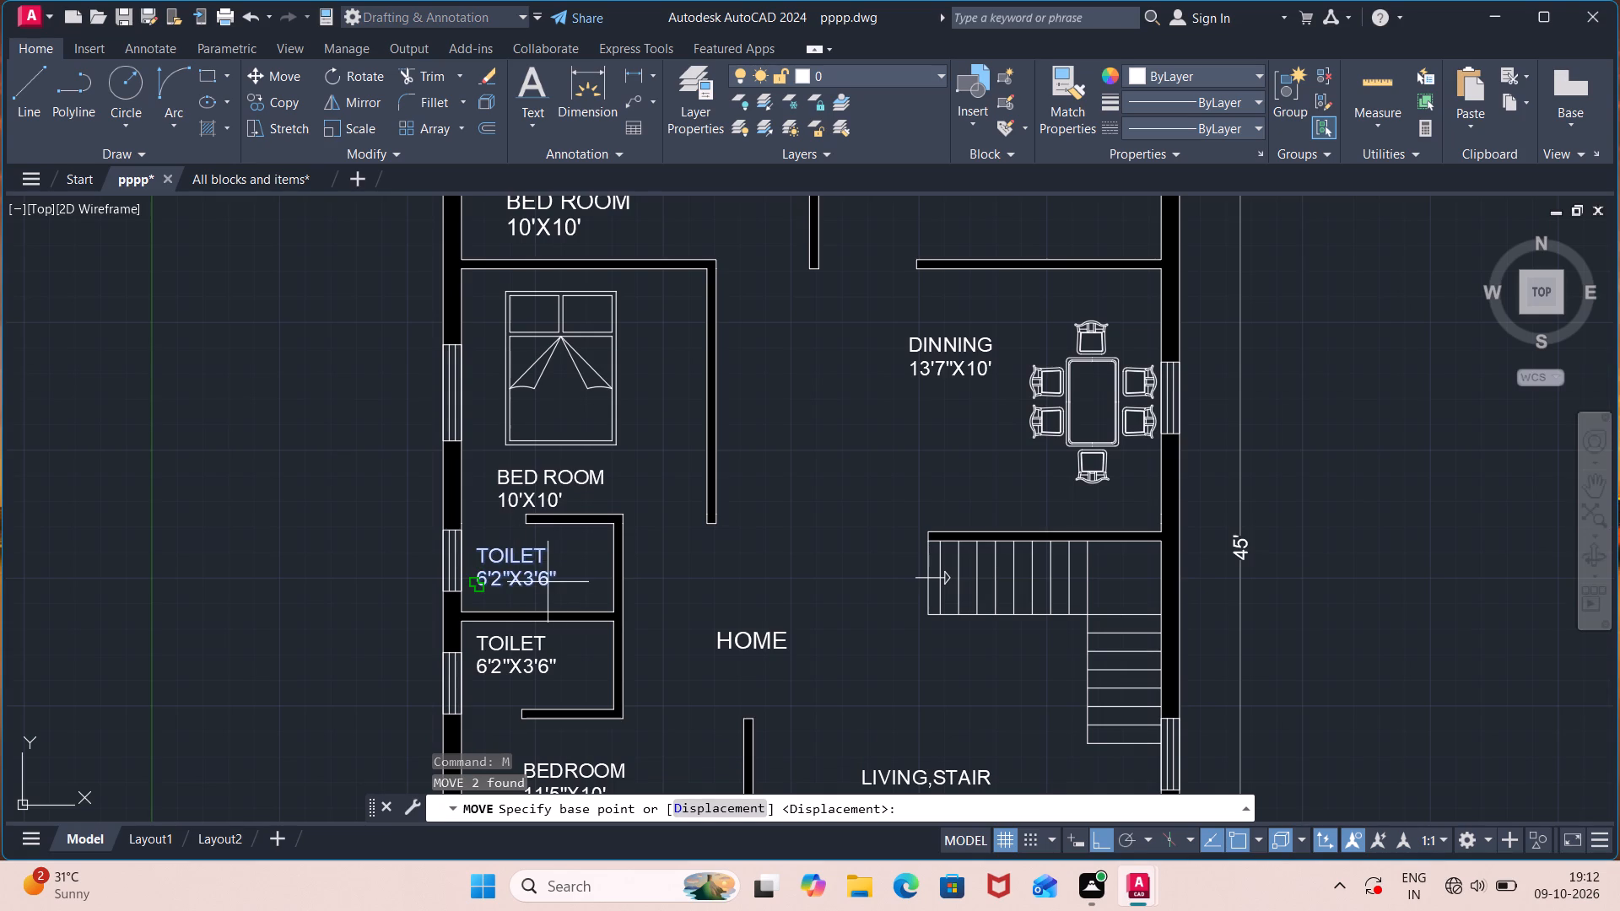
pyautogui.scroll(5, 547, 581)
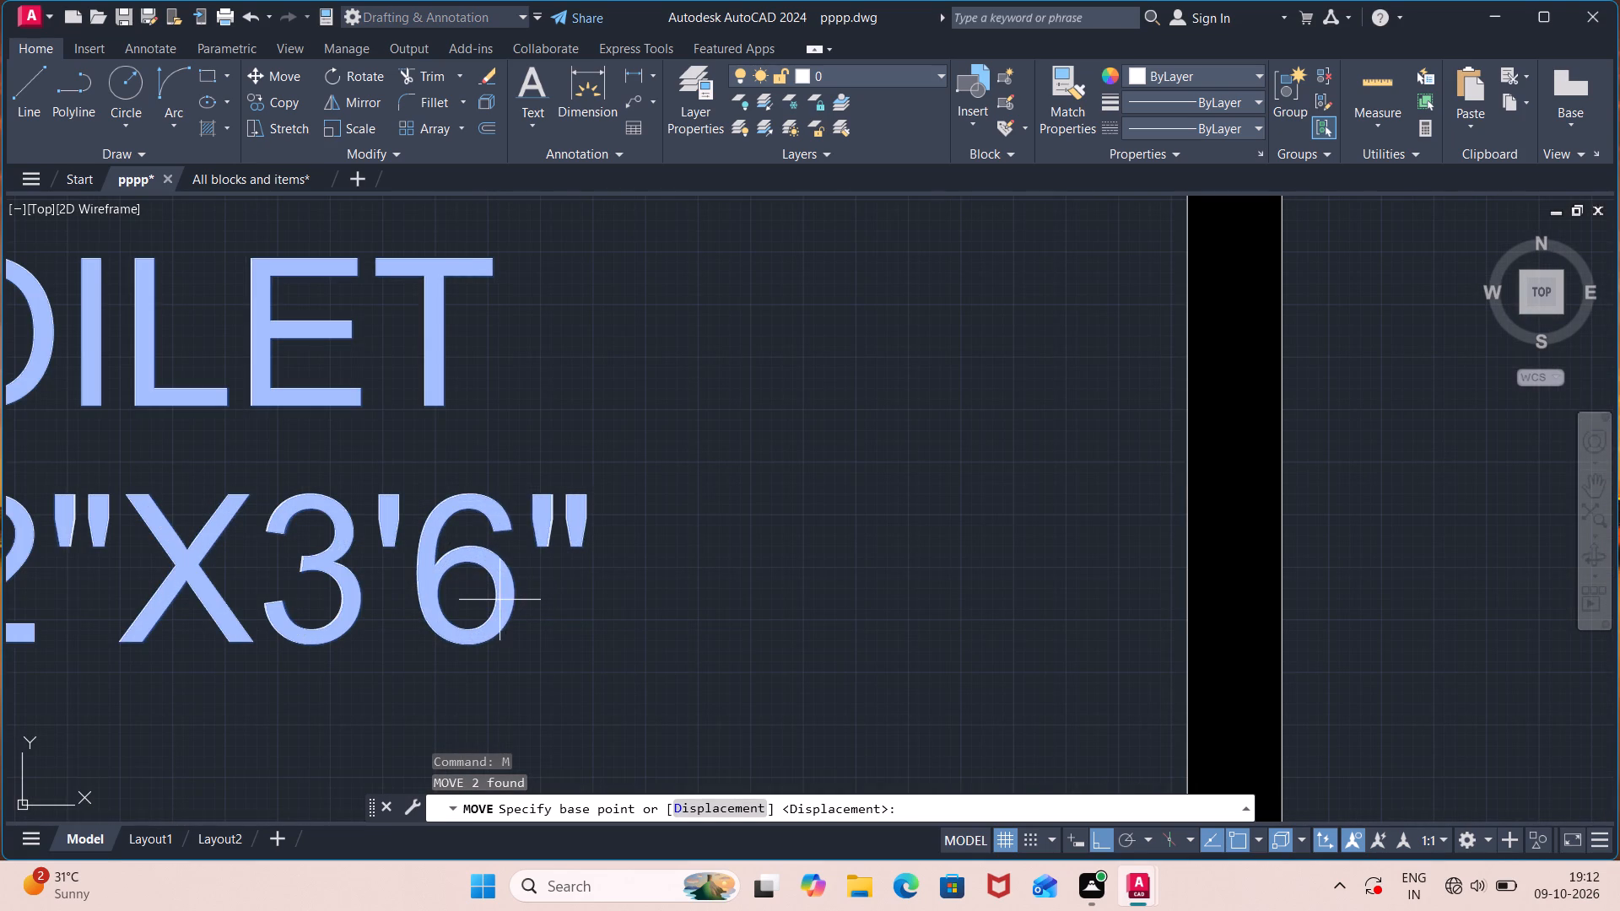
pyautogui.click(510, 600)
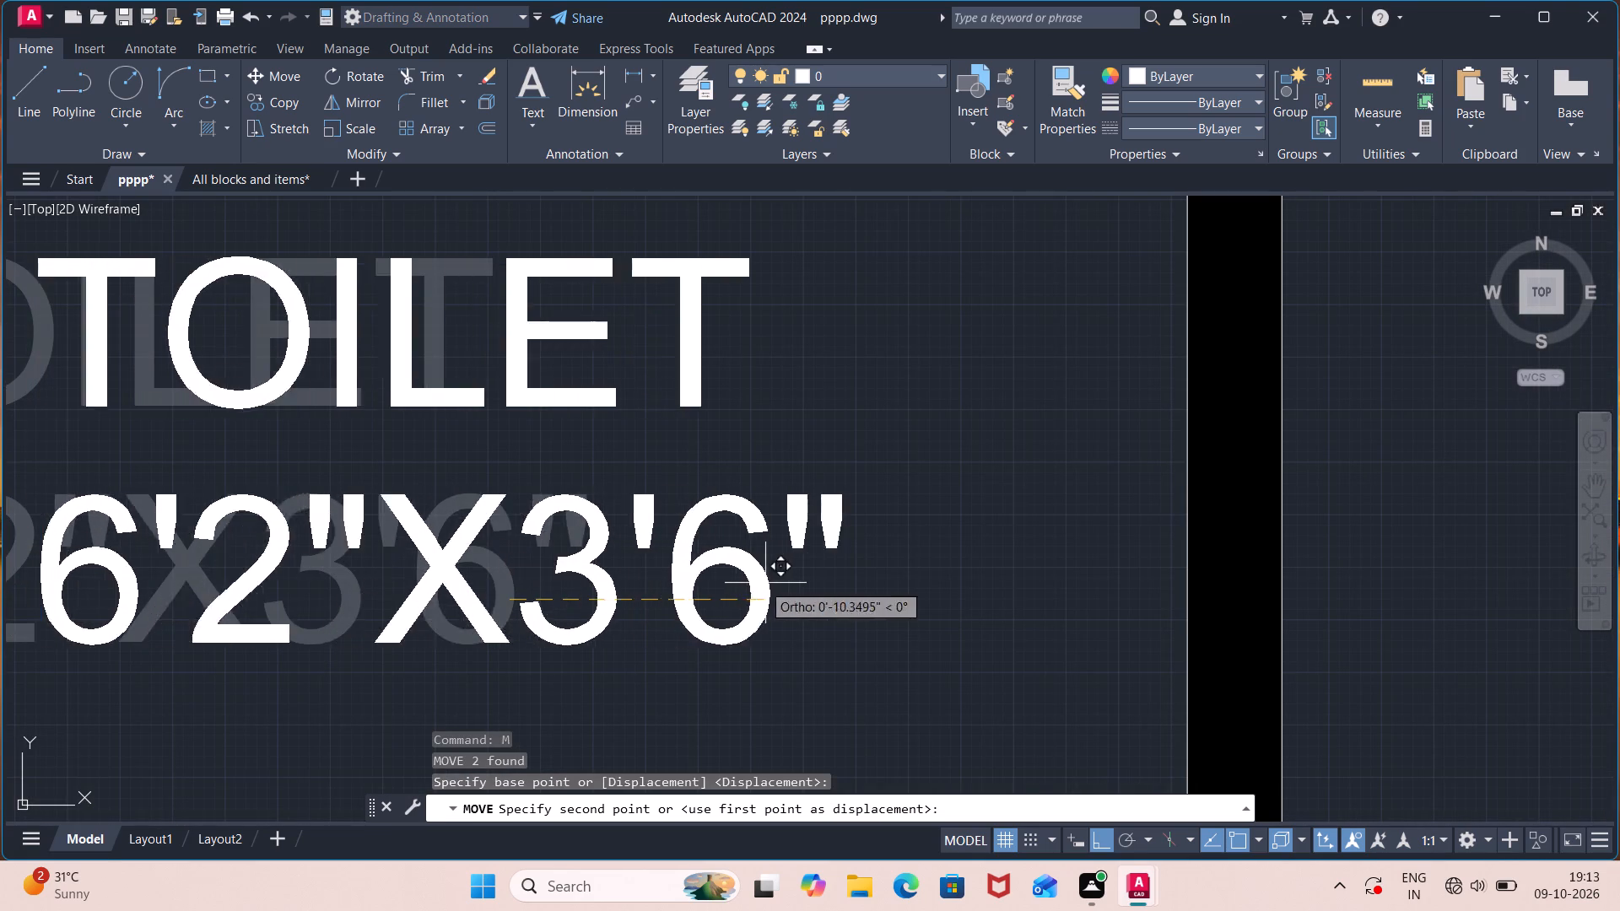
pyautogui.click(1084, 569)
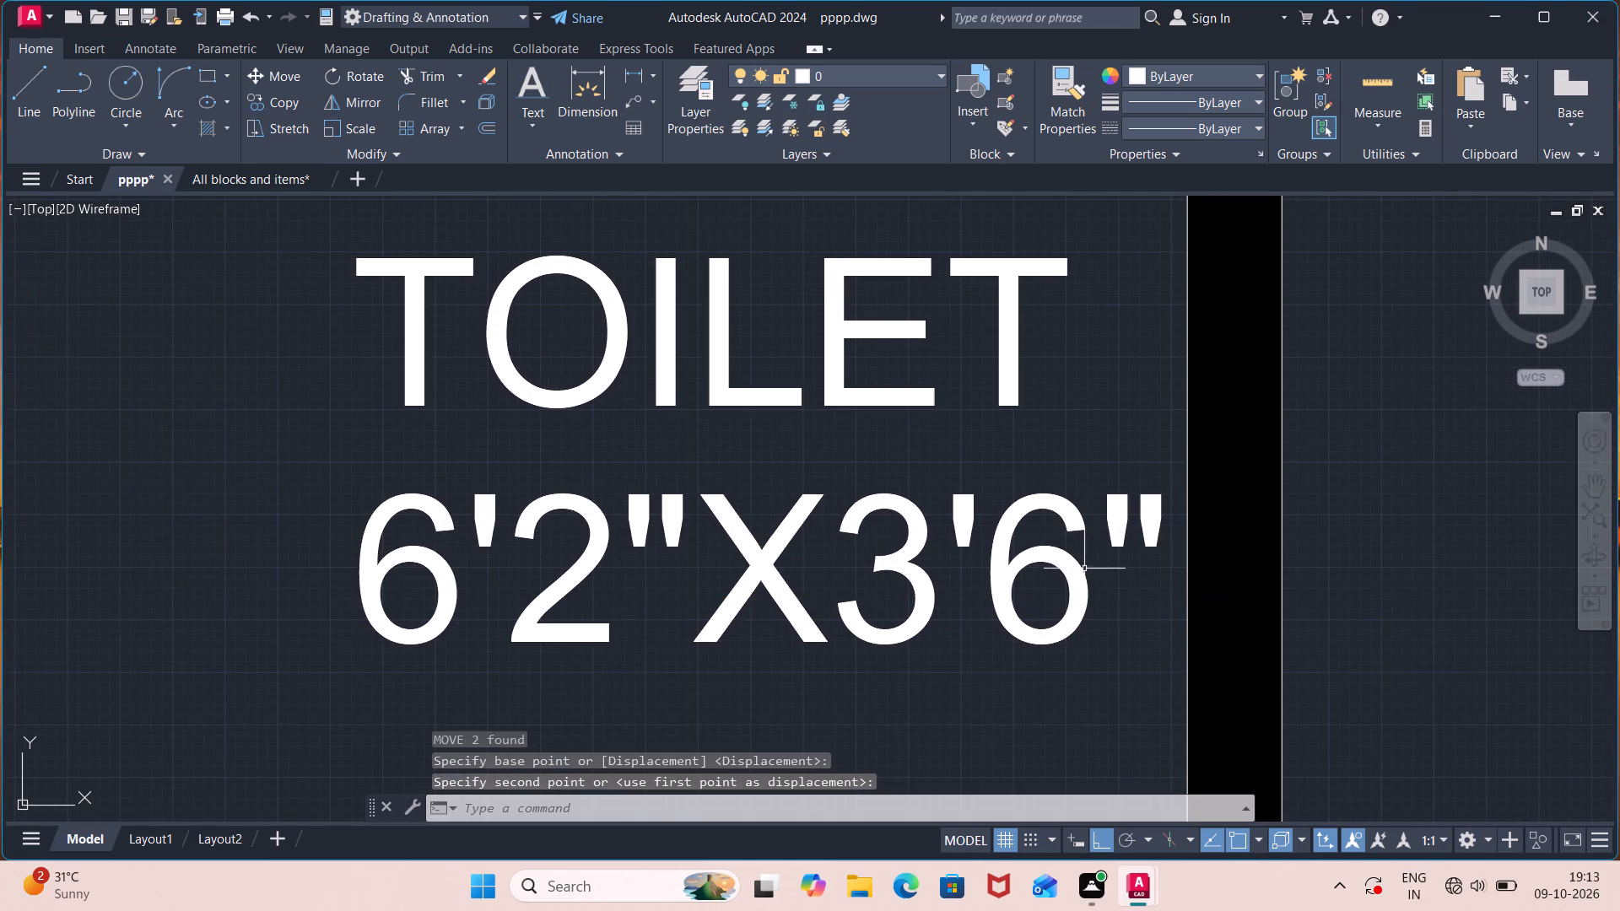
# Move both lines of the lower 6'2"X3'6" toilet's label horizontally away from the window, toward the opposite wall.
pyautogui.scroll(-3, 1066, 584)
pyautogui.moveTo(894, 646); pyautogui.dragTo(838, 448, button='middle')
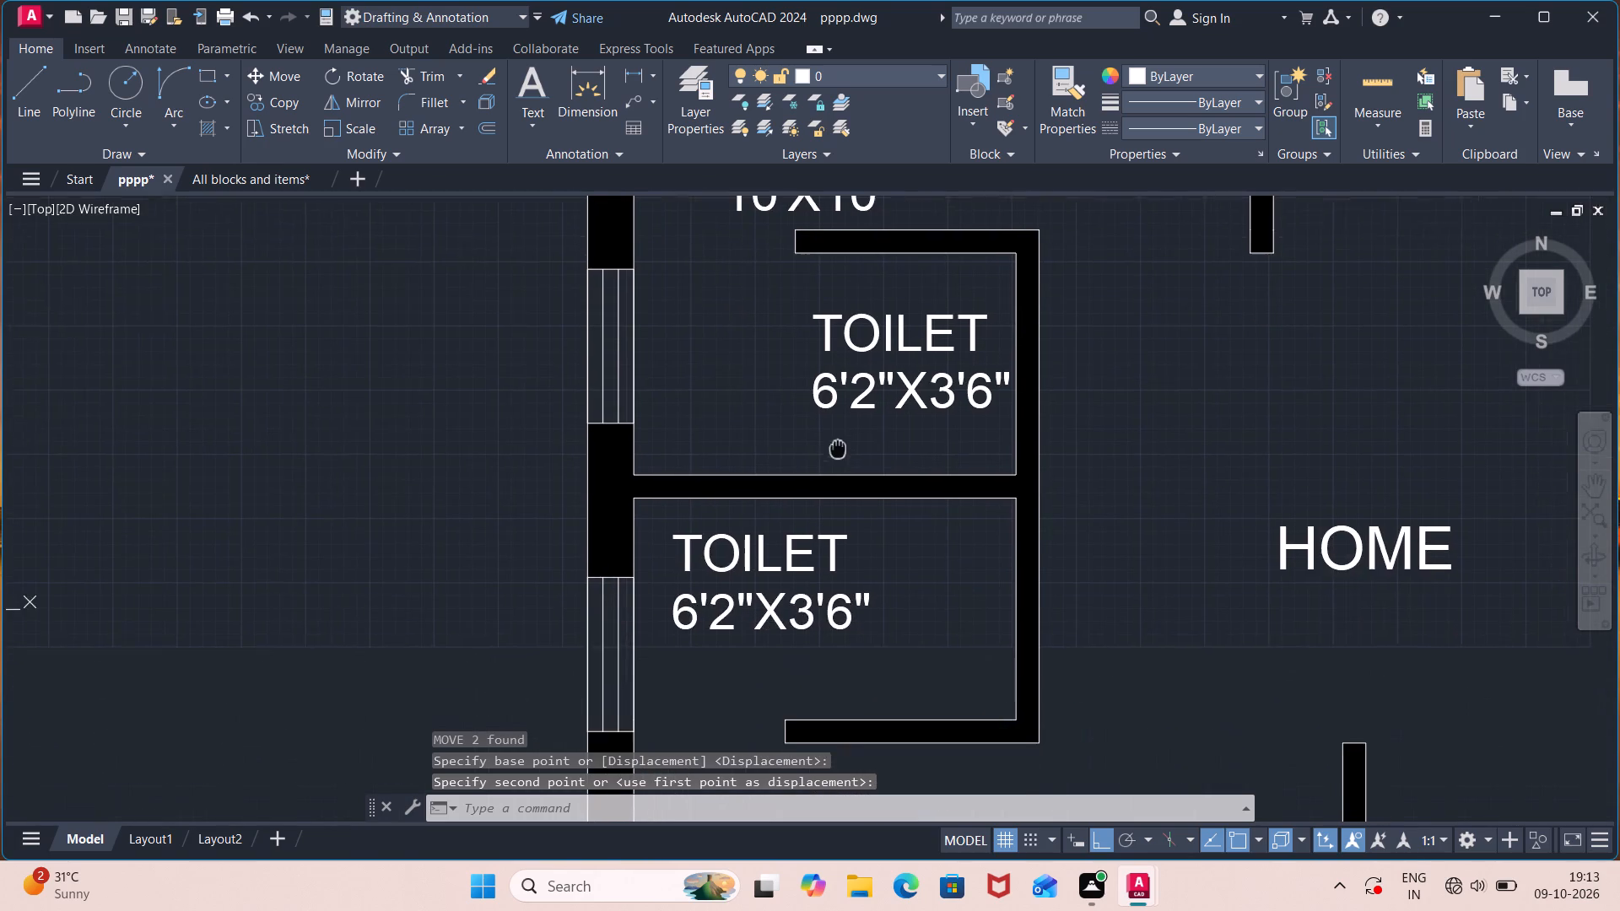
pyautogui.click(814, 557)
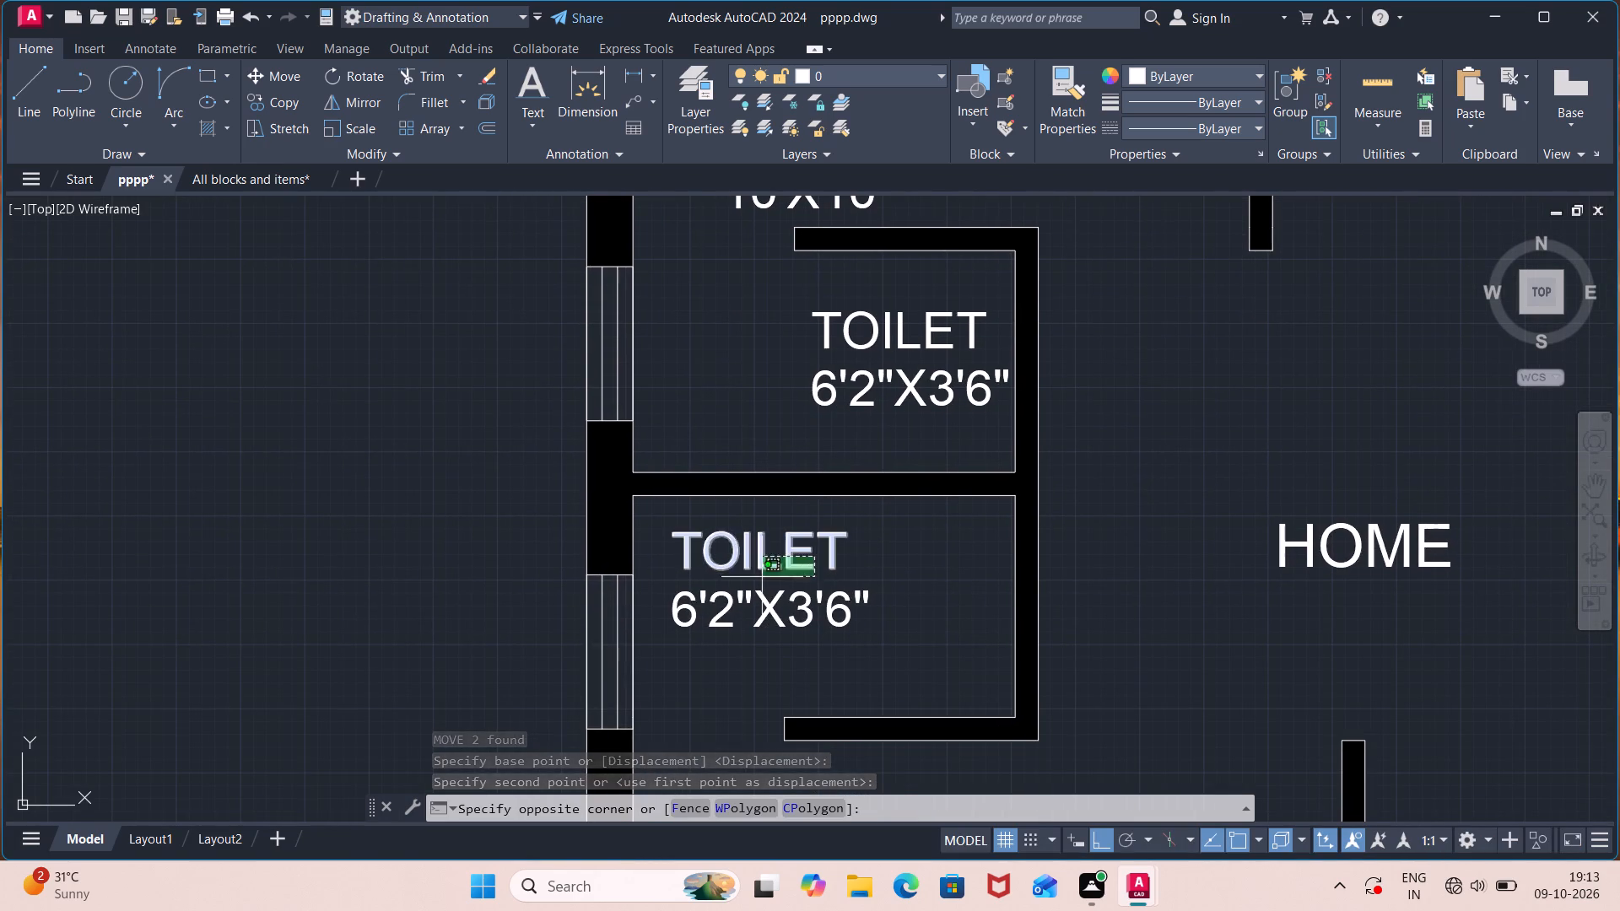
pyautogui.click(758, 579)
pyautogui.click(790, 599)
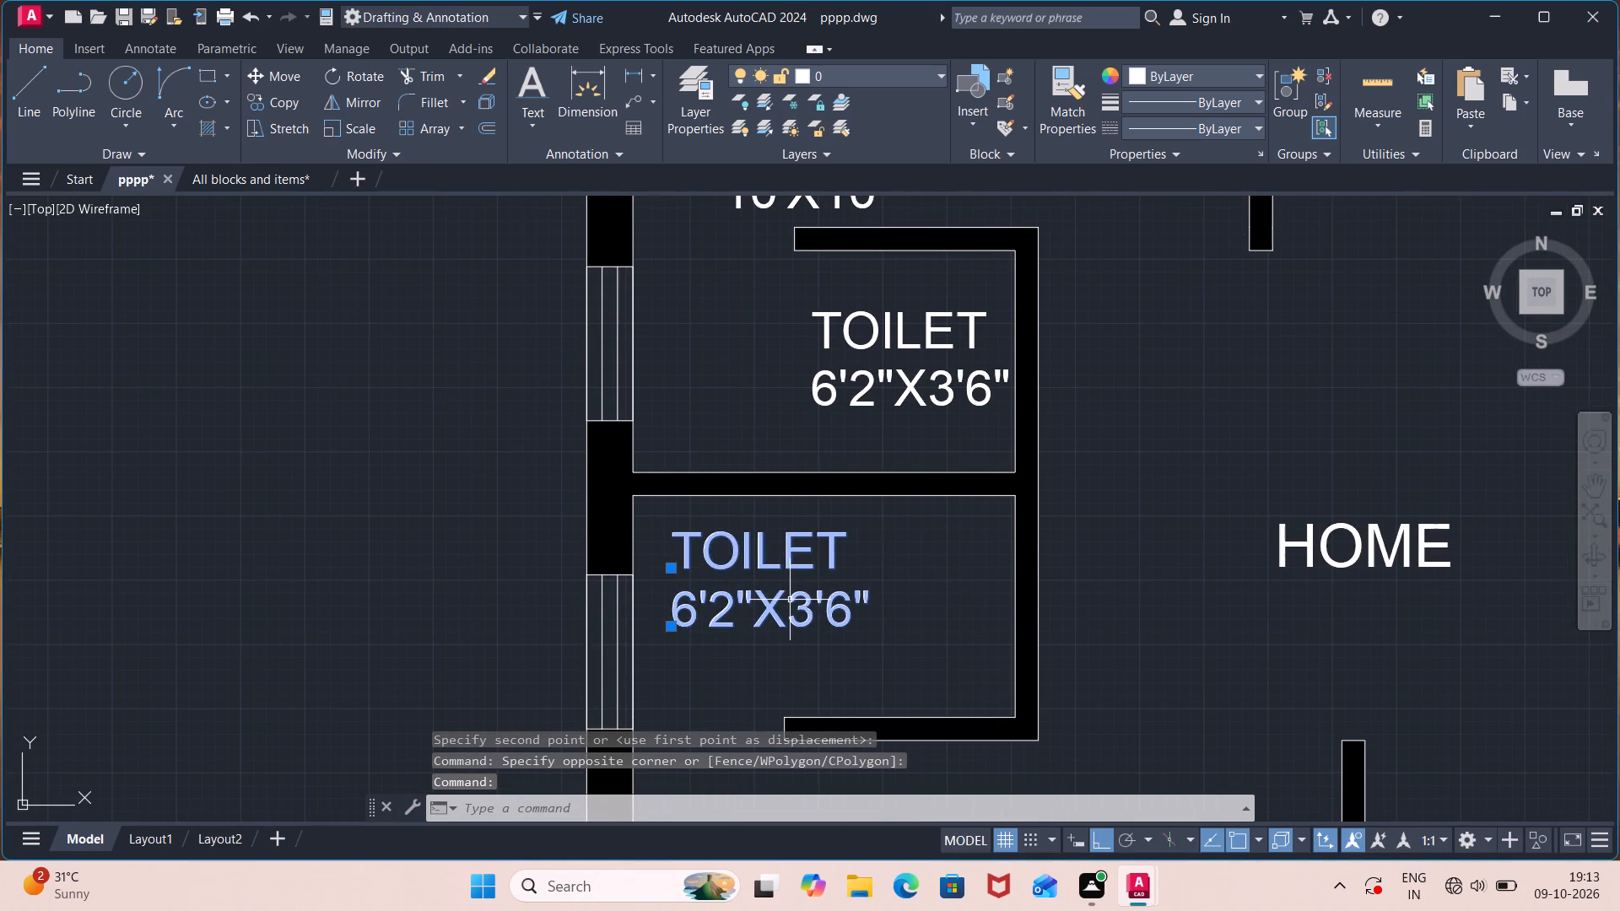
pyautogui.press('m')
pyautogui.press('Return')
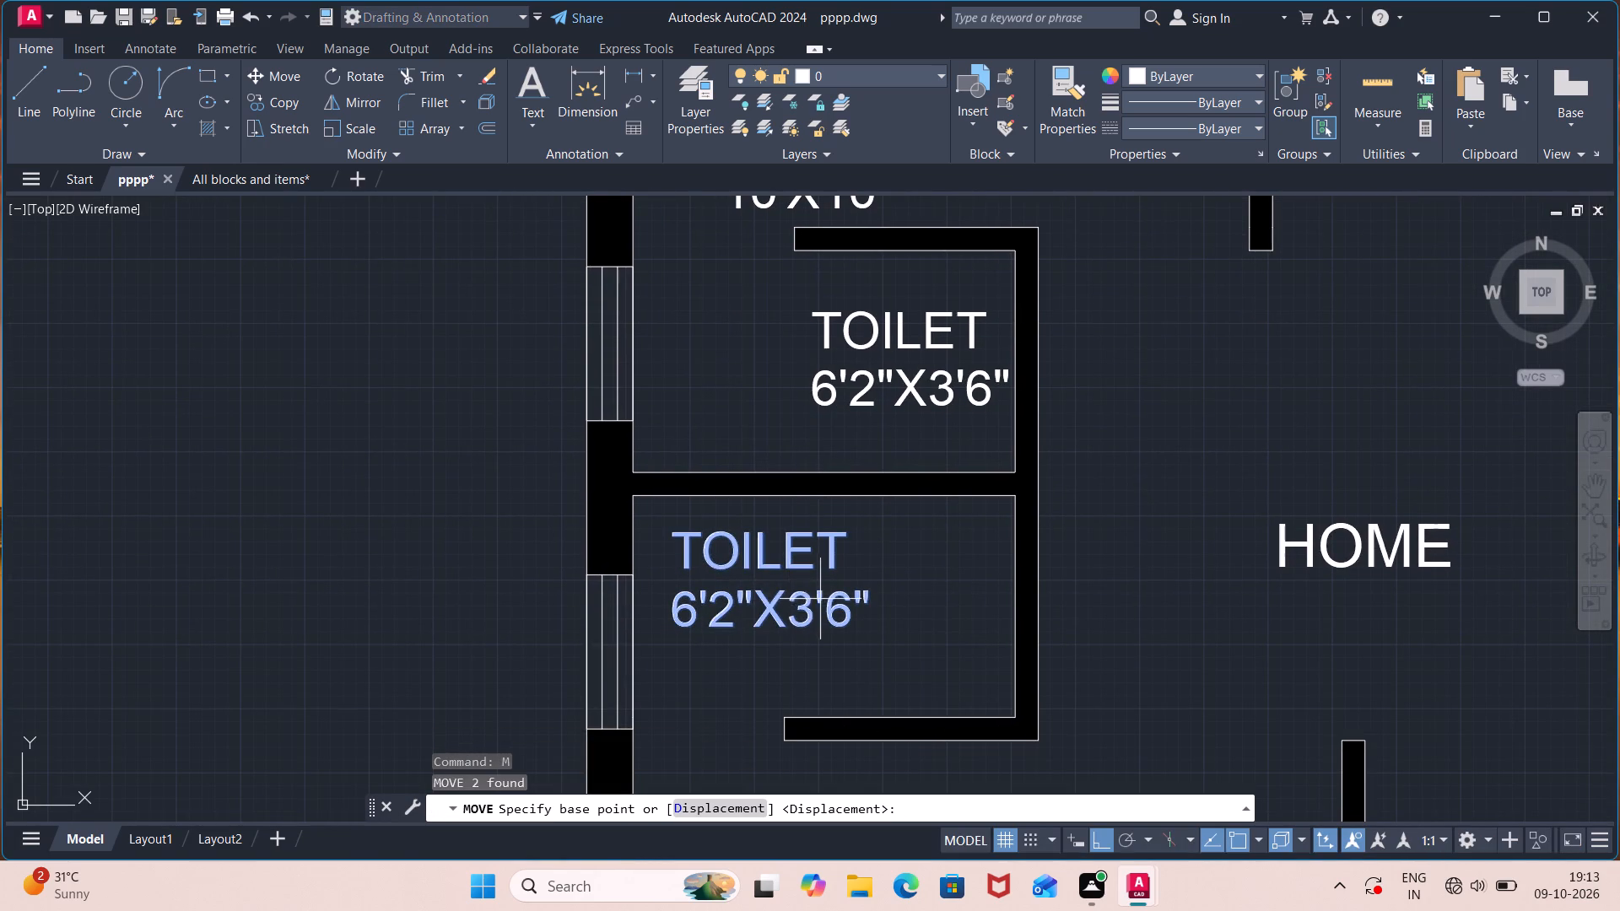
pyautogui.scroll(3, 861, 602)
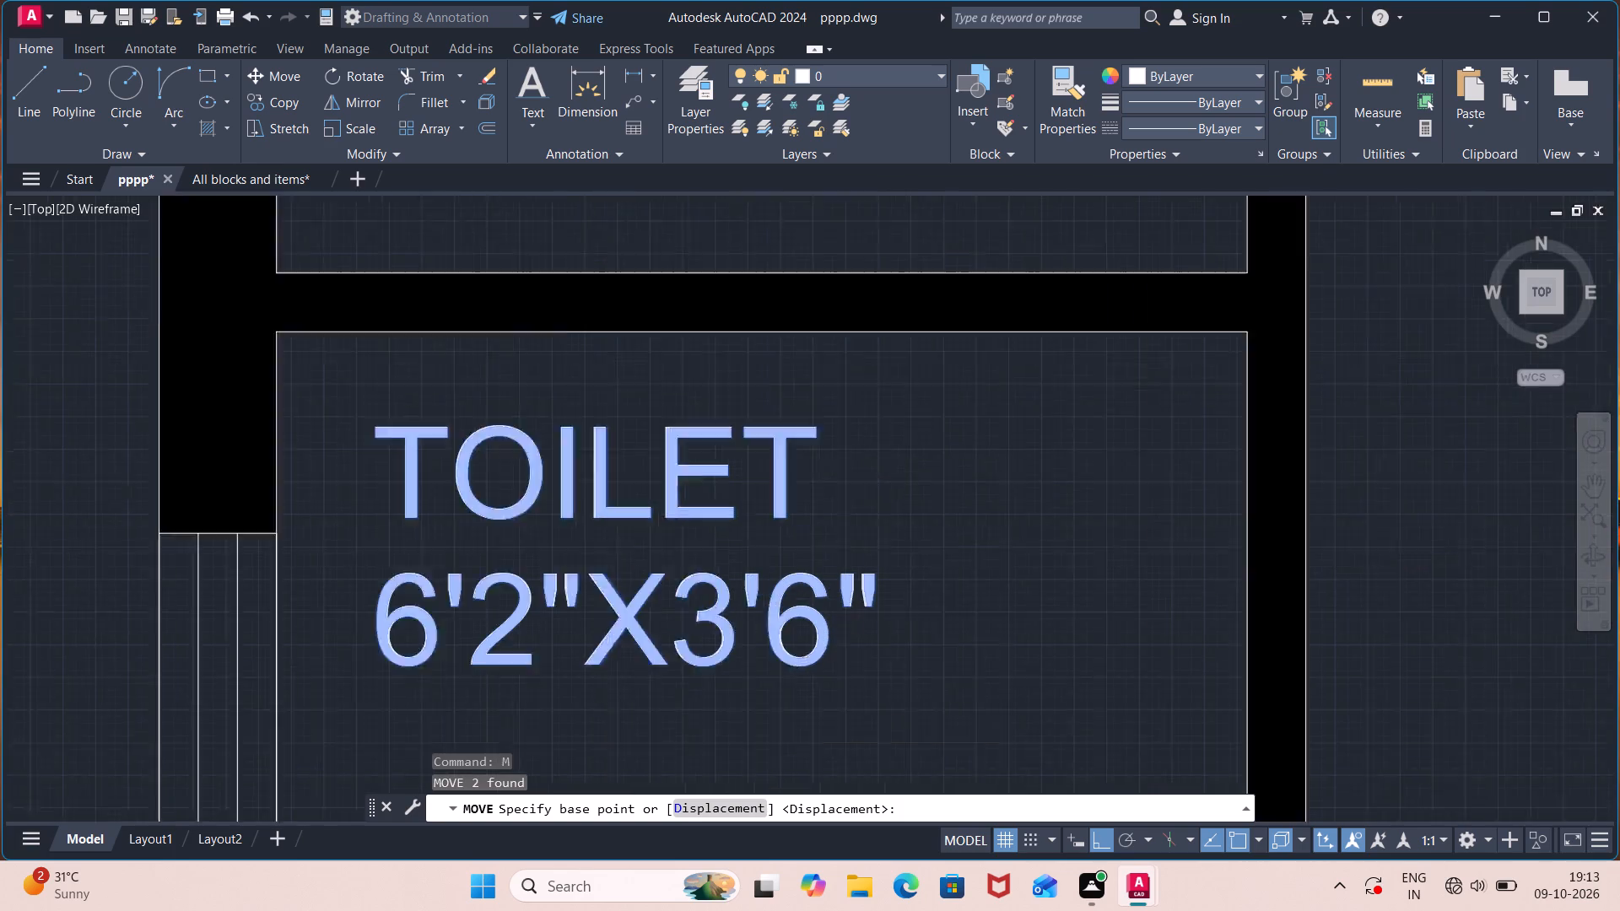
pyautogui.click(845, 595)
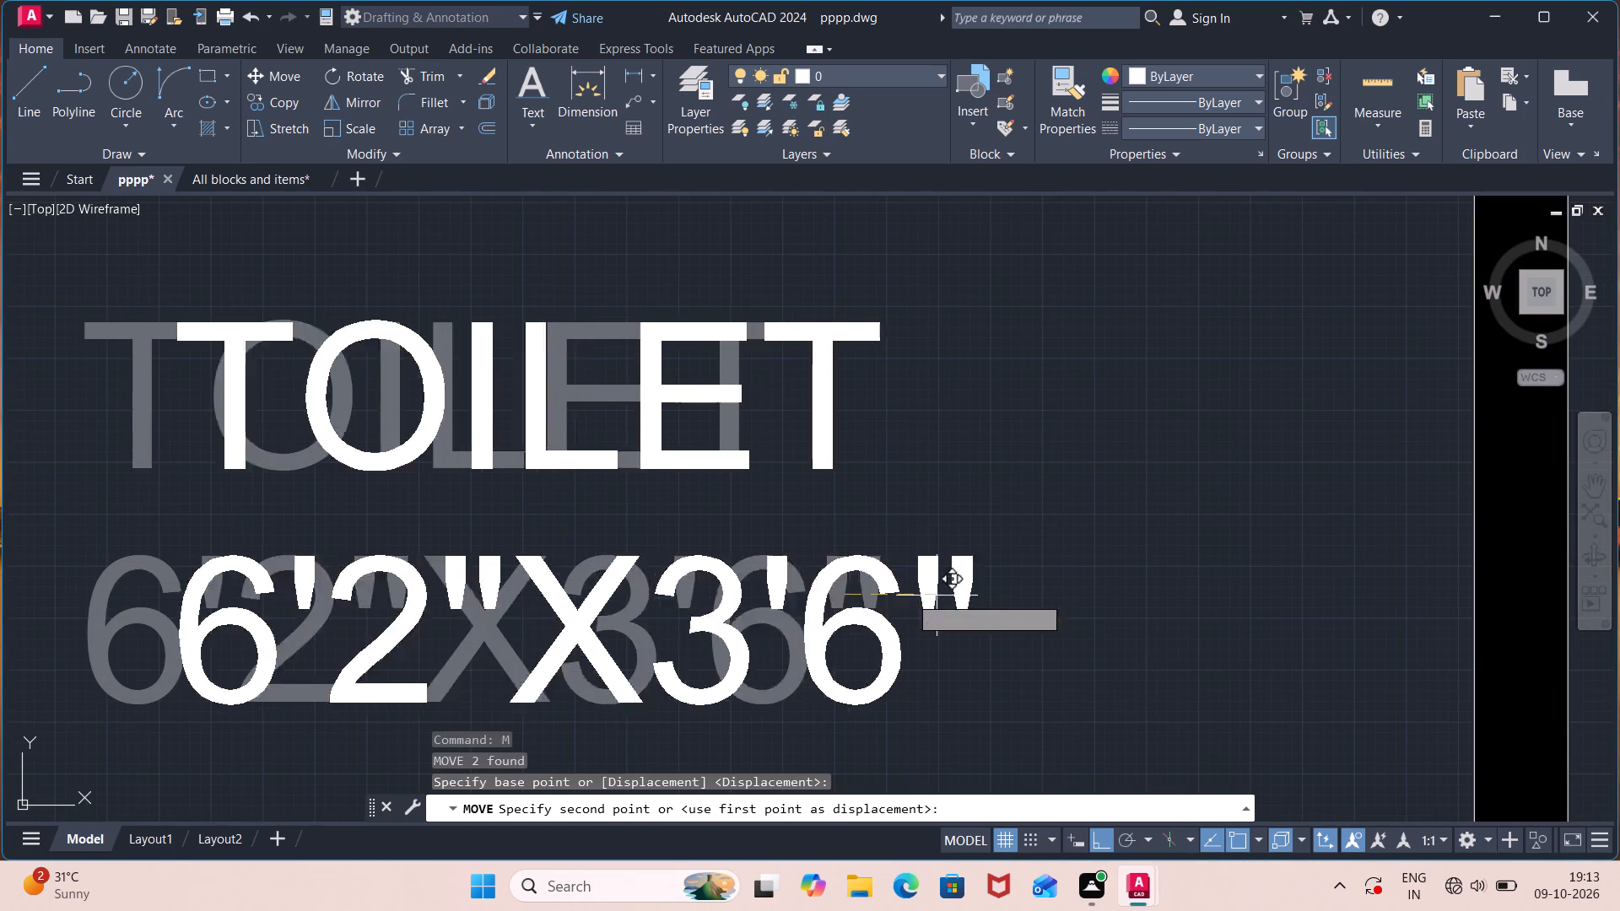
pyautogui.click(1331, 563)
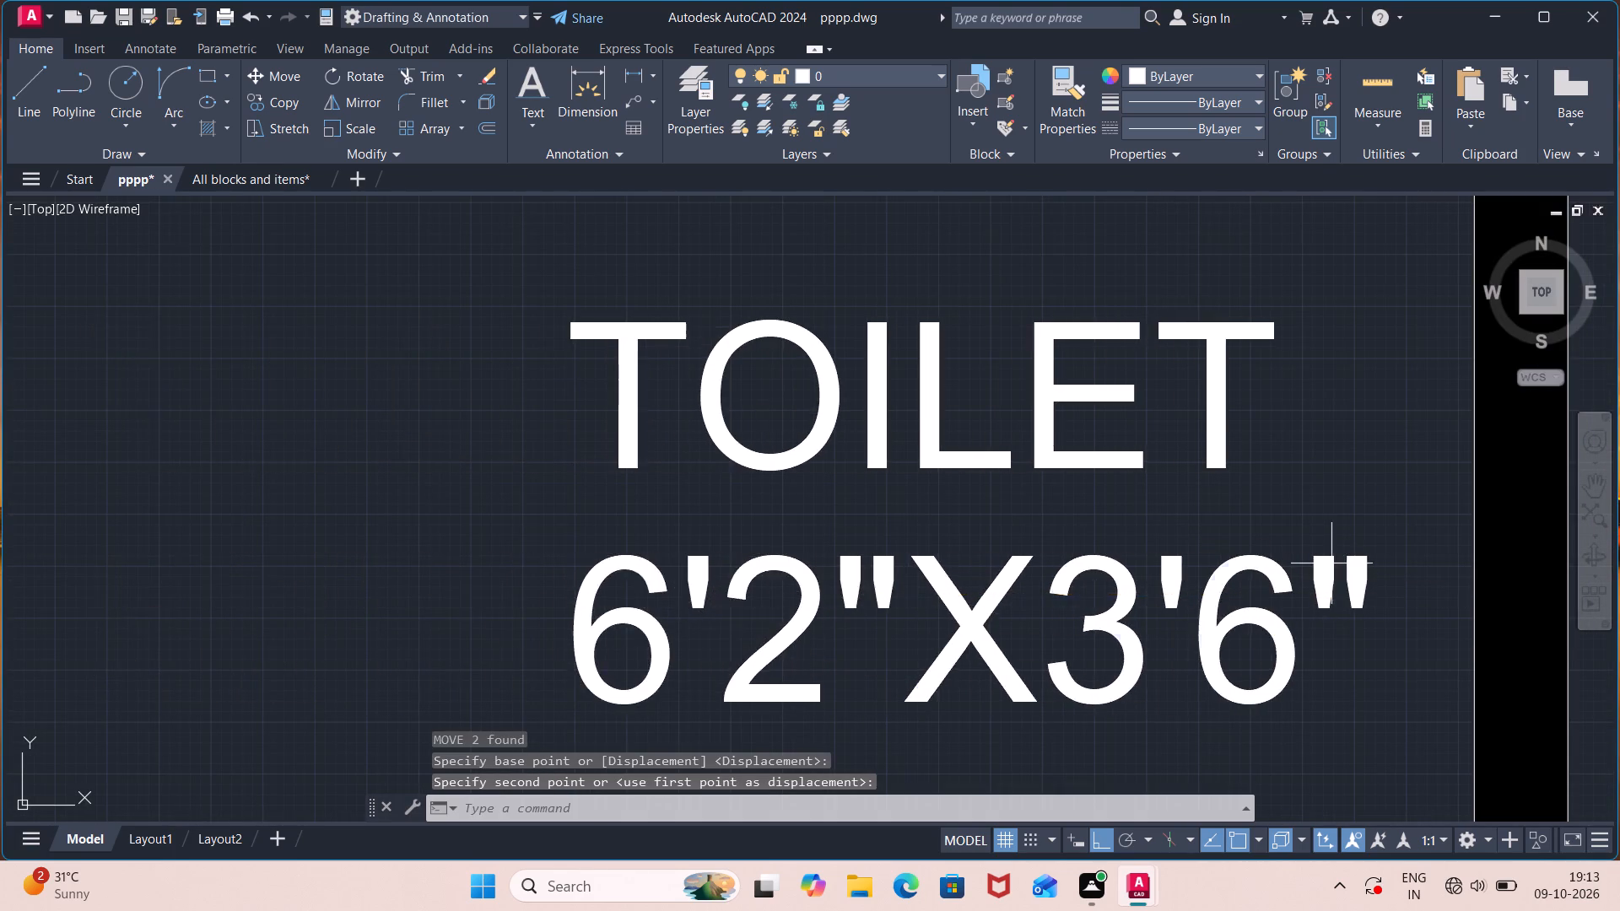
# Copy the rotated toilet fixture from outside the plan, by its tank's back-edge midpoint, into the upper 6'2"X3'6" toilet beside the window wall.
pyautogui.scroll(-4, 1332, 563)
pyautogui.moveTo(1420, 536); pyautogui.dragTo(1038, 577, button='middle')
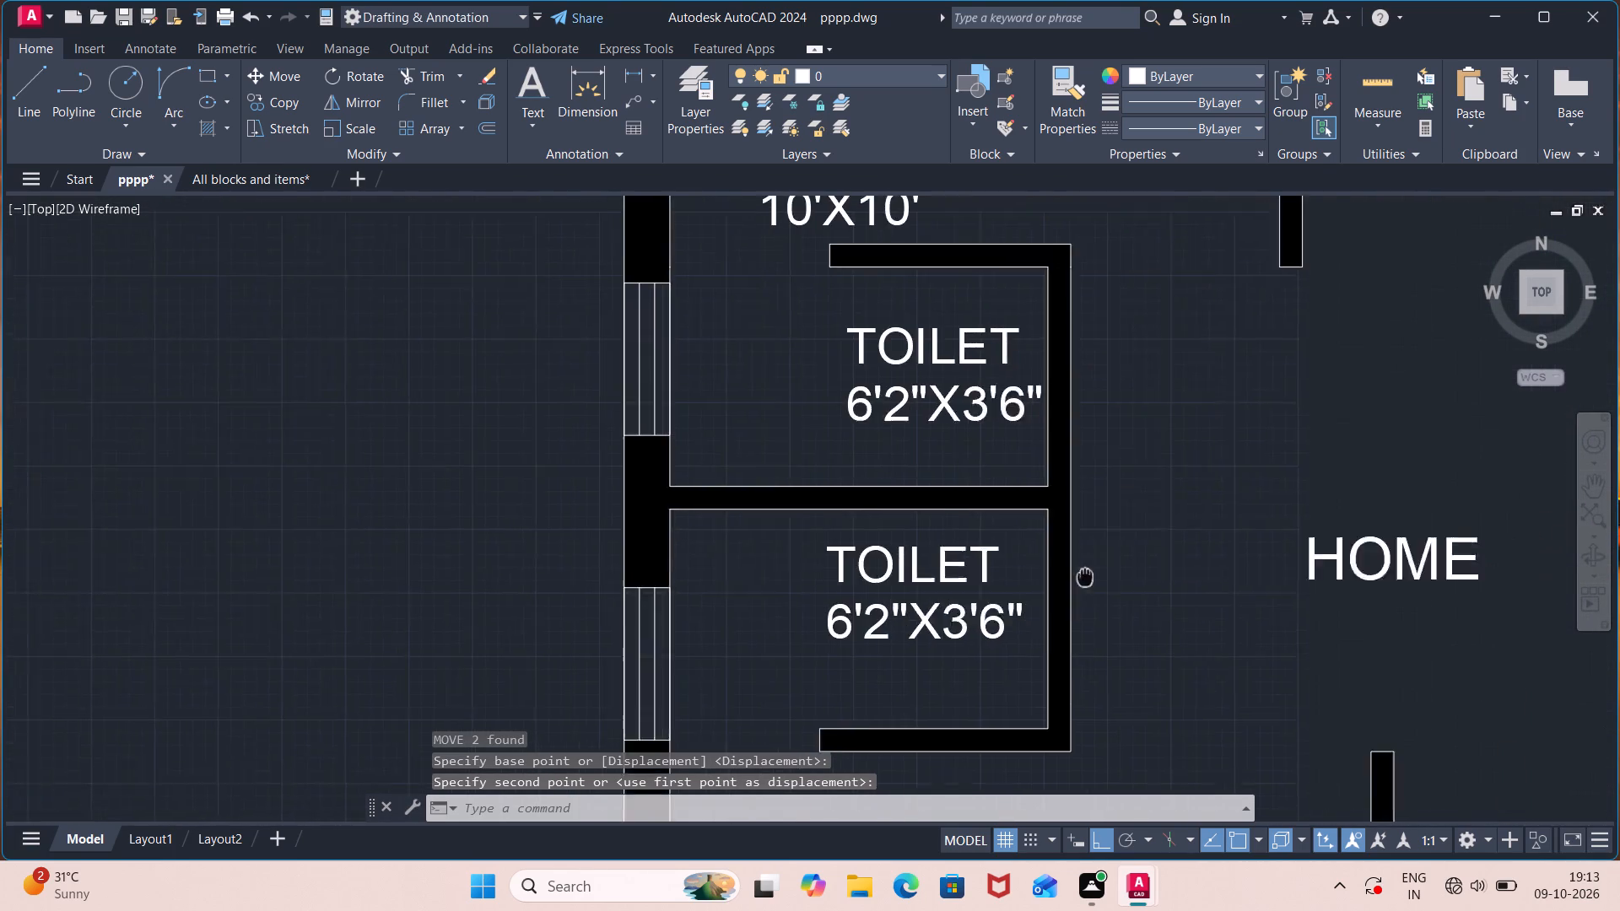
pyautogui.moveTo(1038, 577); pyautogui.dragTo(582, 653, button='middle')
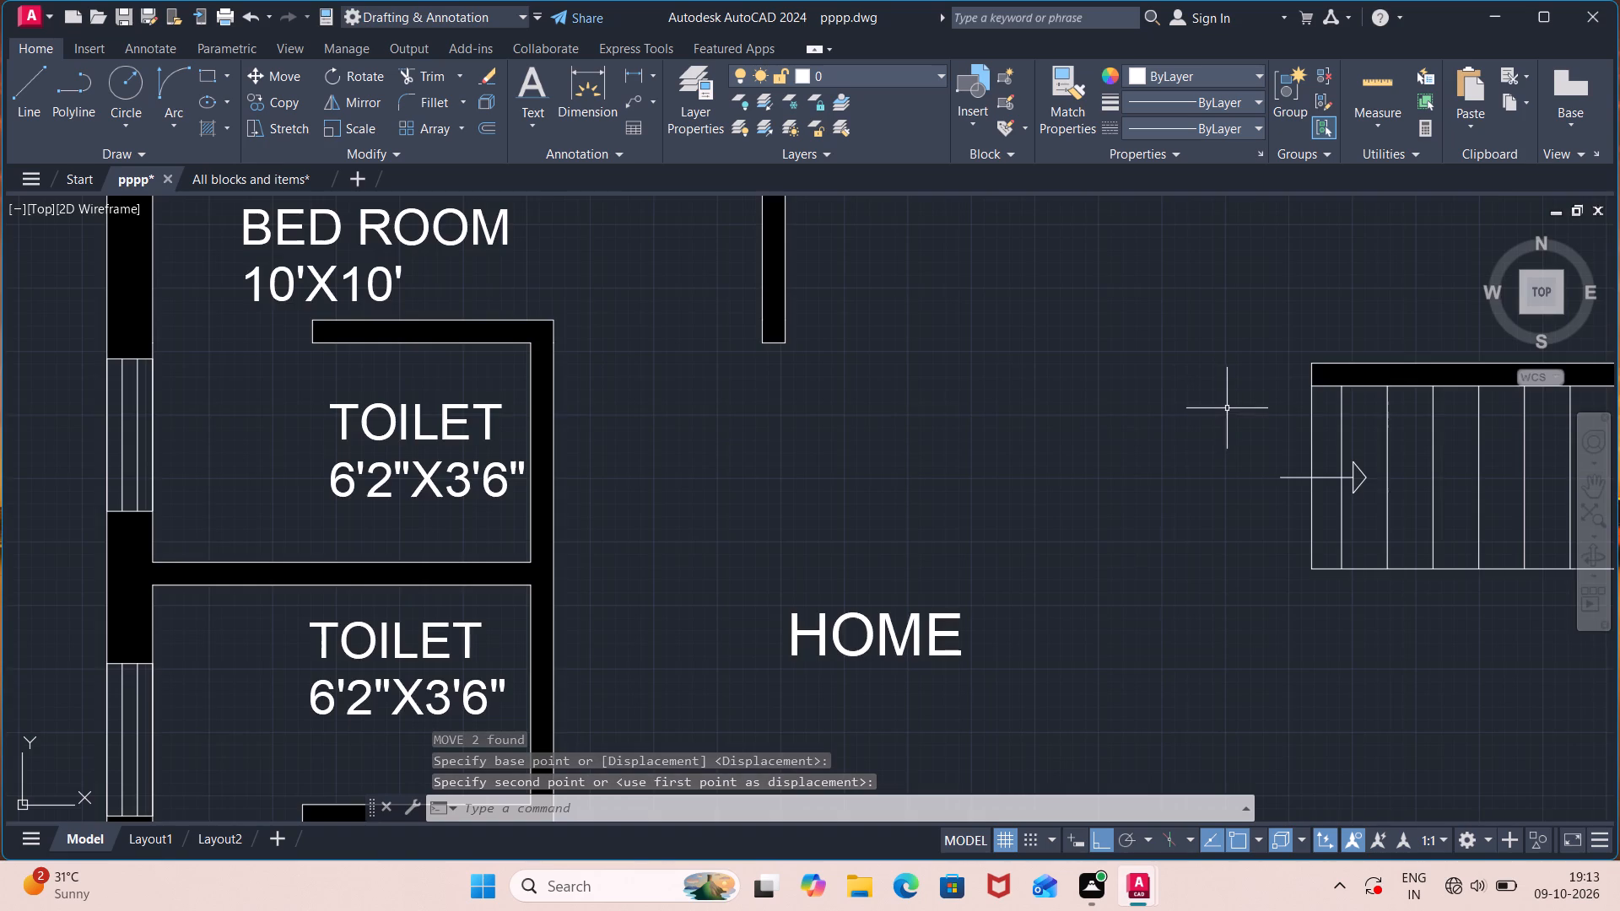
pyautogui.scroll(-2, 1218, 411)
pyautogui.moveTo(1212, 417); pyautogui.dragTo(823, 480, button='middle')
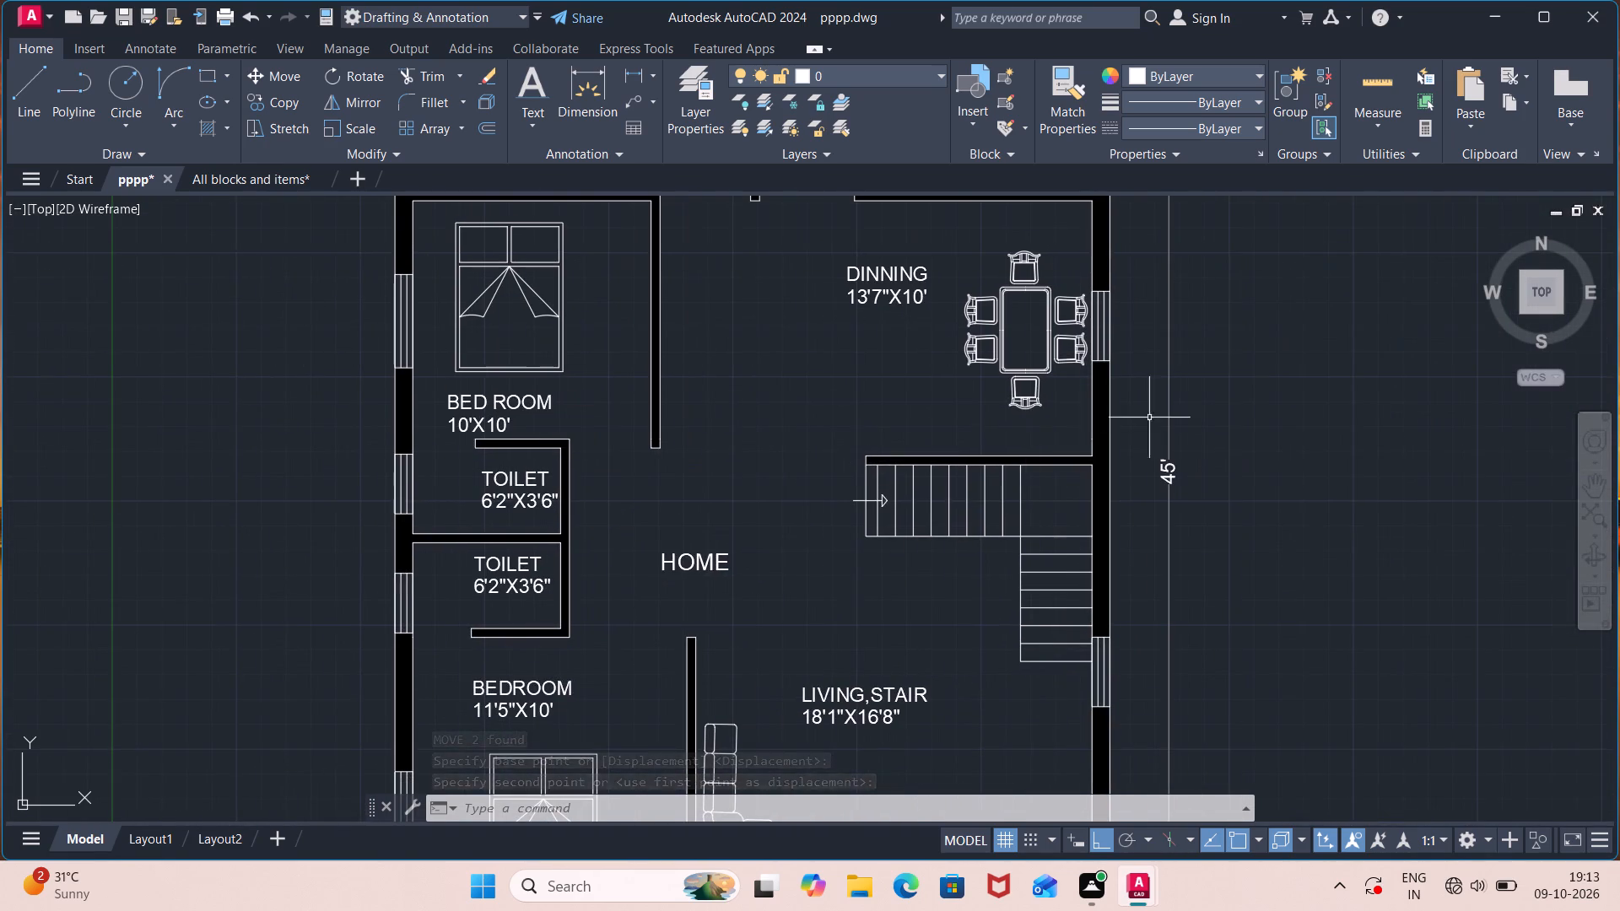
pyautogui.scroll(-1, 1198, 412)
pyautogui.moveTo(1218, 407); pyautogui.dragTo(1077, 529, button='middle')
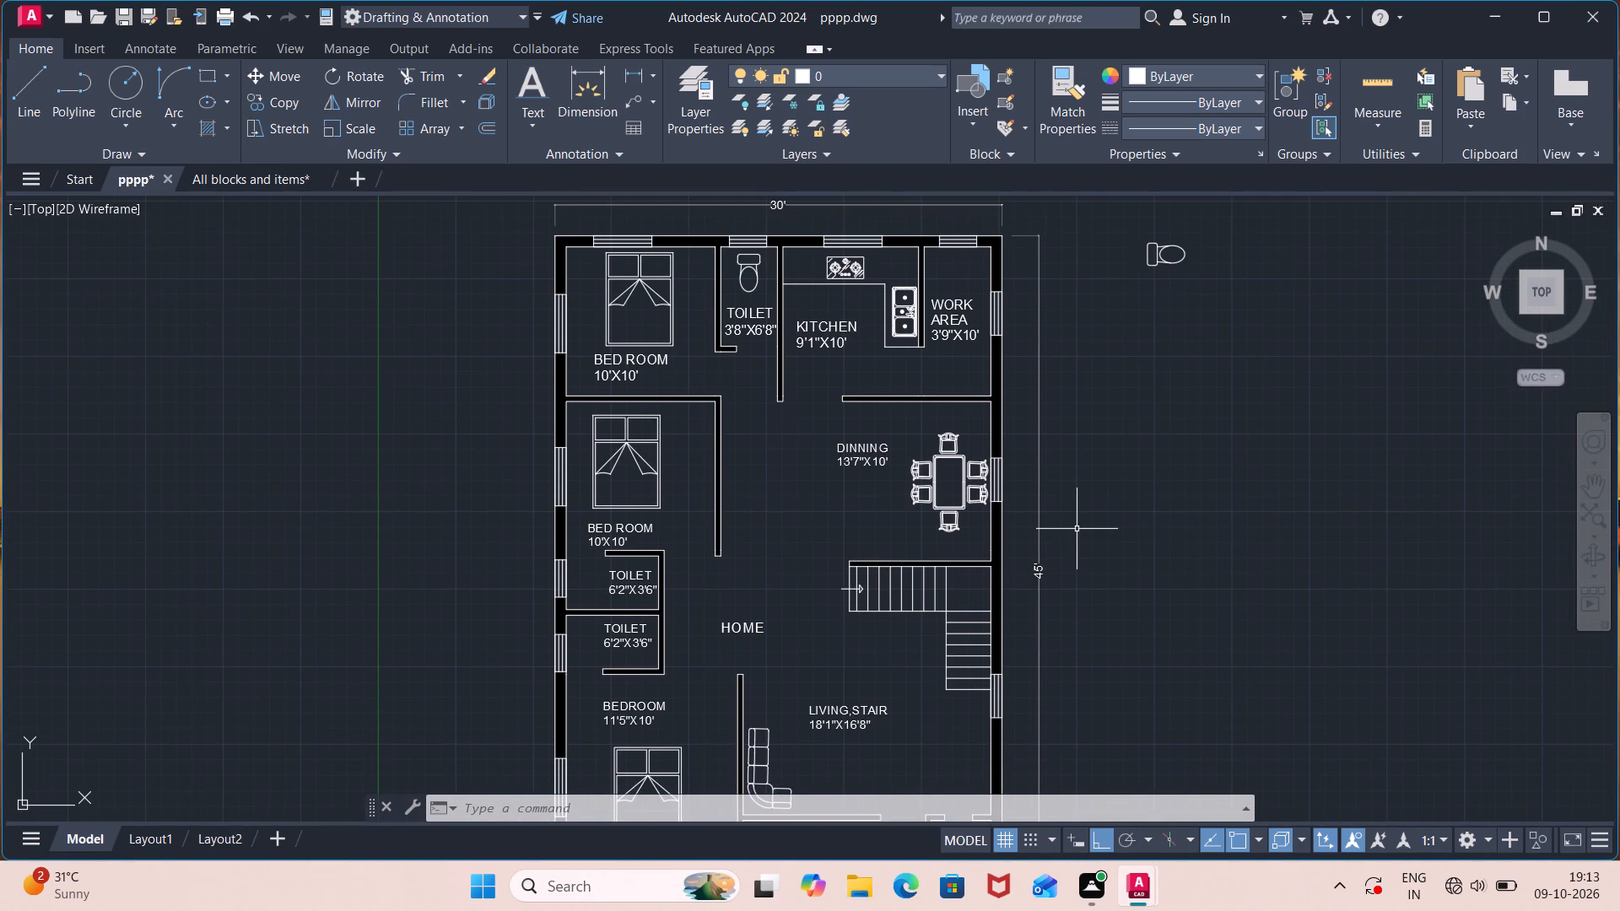
pyautogui.click(1129, 219)
pyautogui.click(1203, 295)
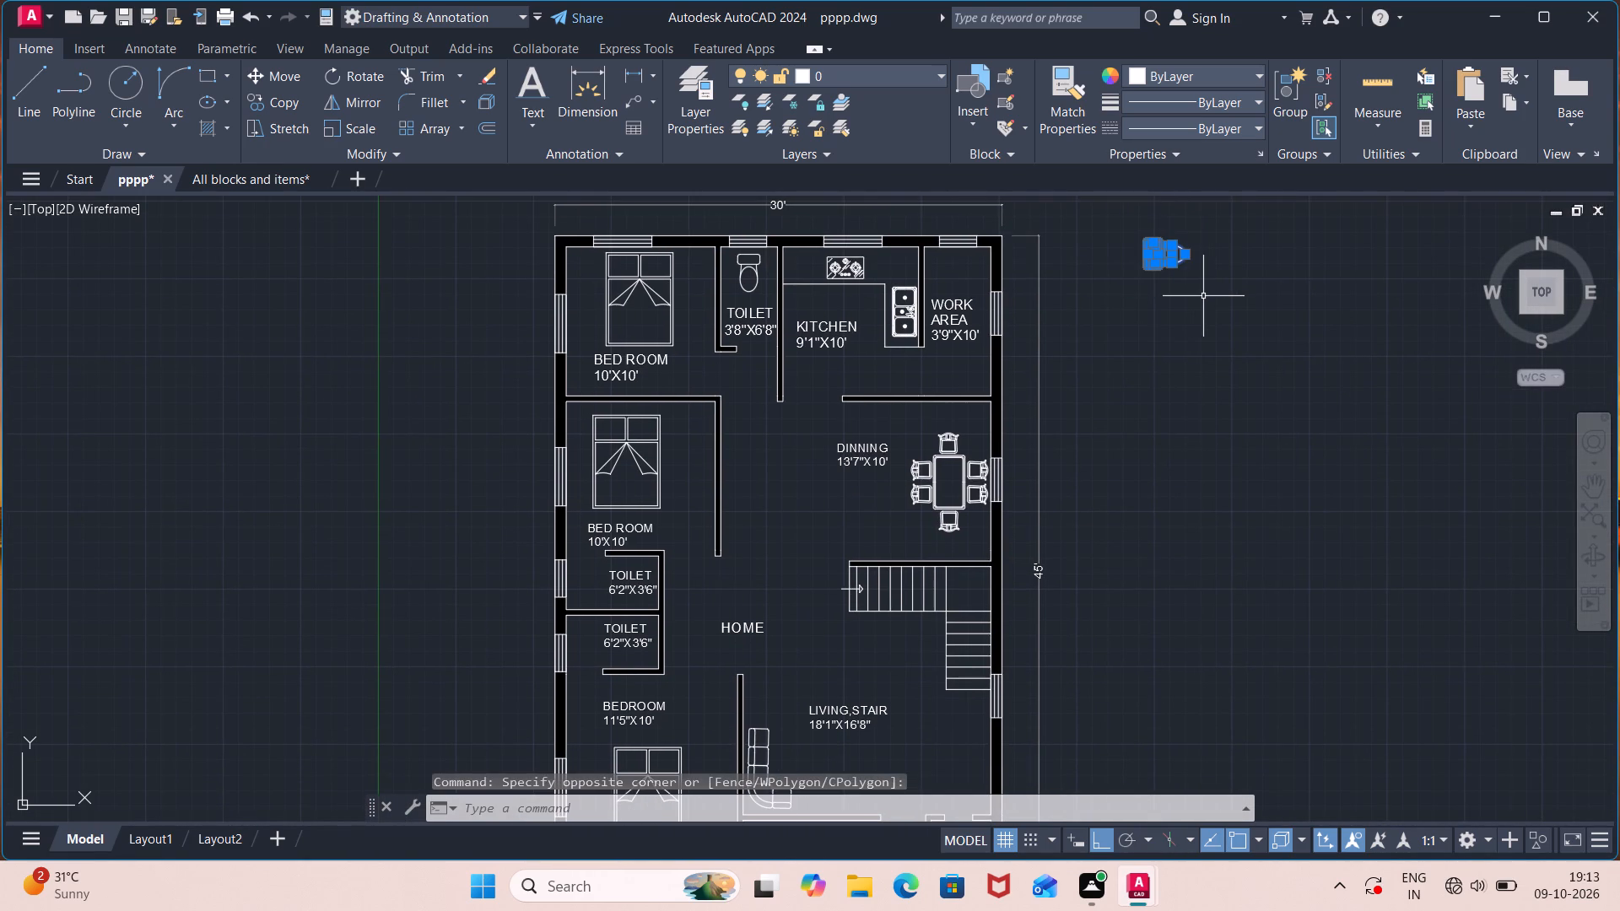
pyautogui.press('m')
pyautogui.press('BackSpace')
pyautogui.write('CO')
pyautogui.press('Return')
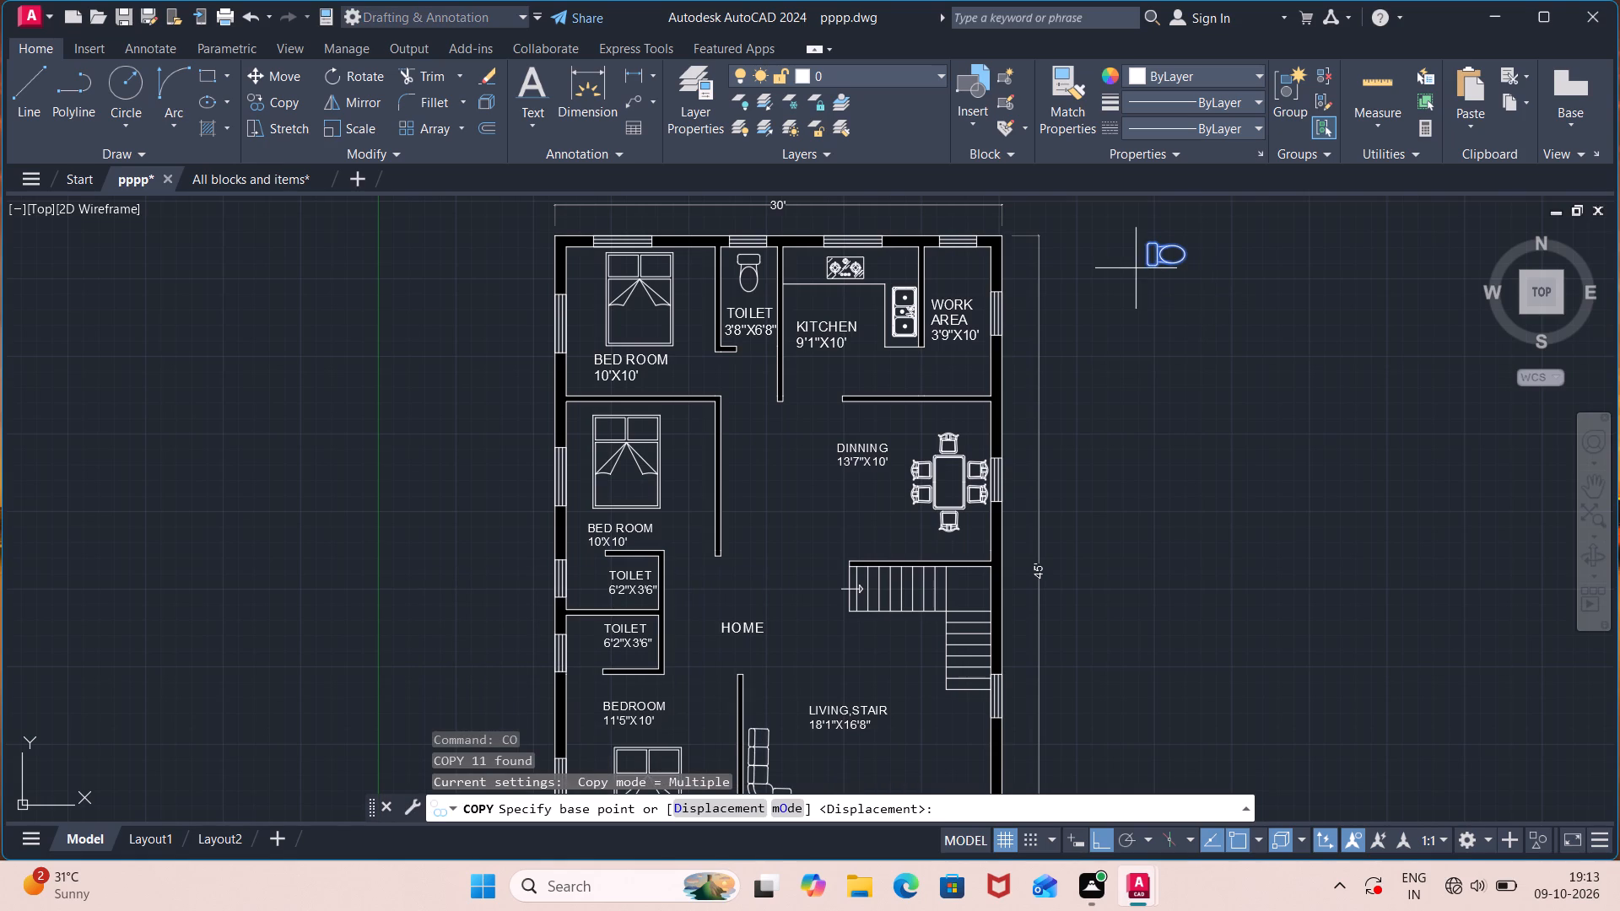
pyautogui.scroll(3, 1152, 258)
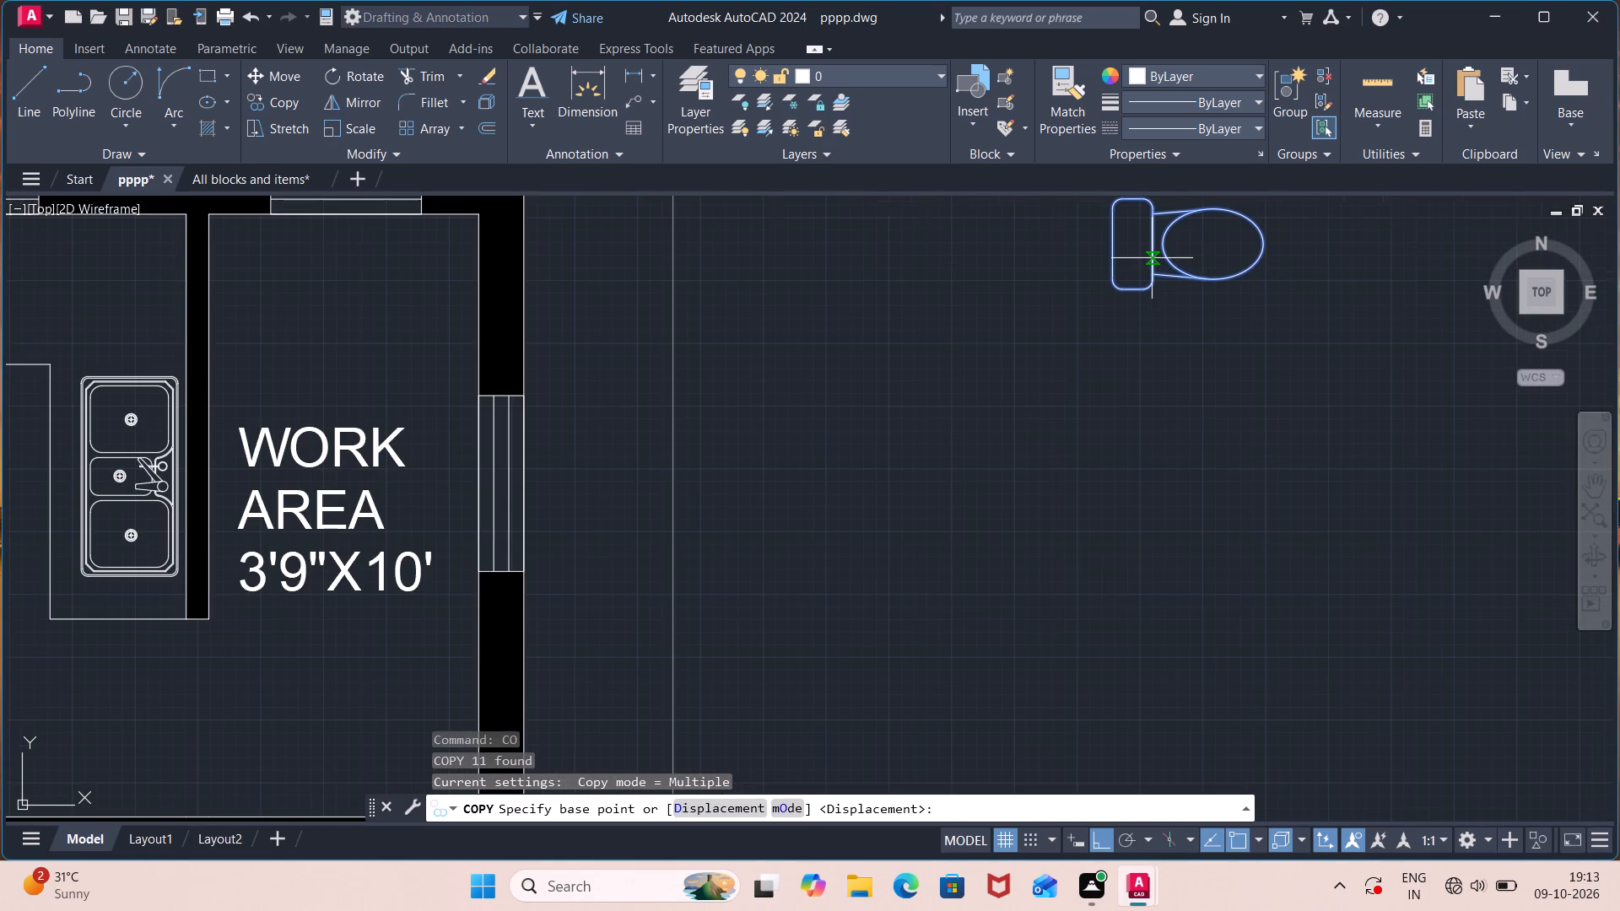
pyautogui.click(1114, 246)
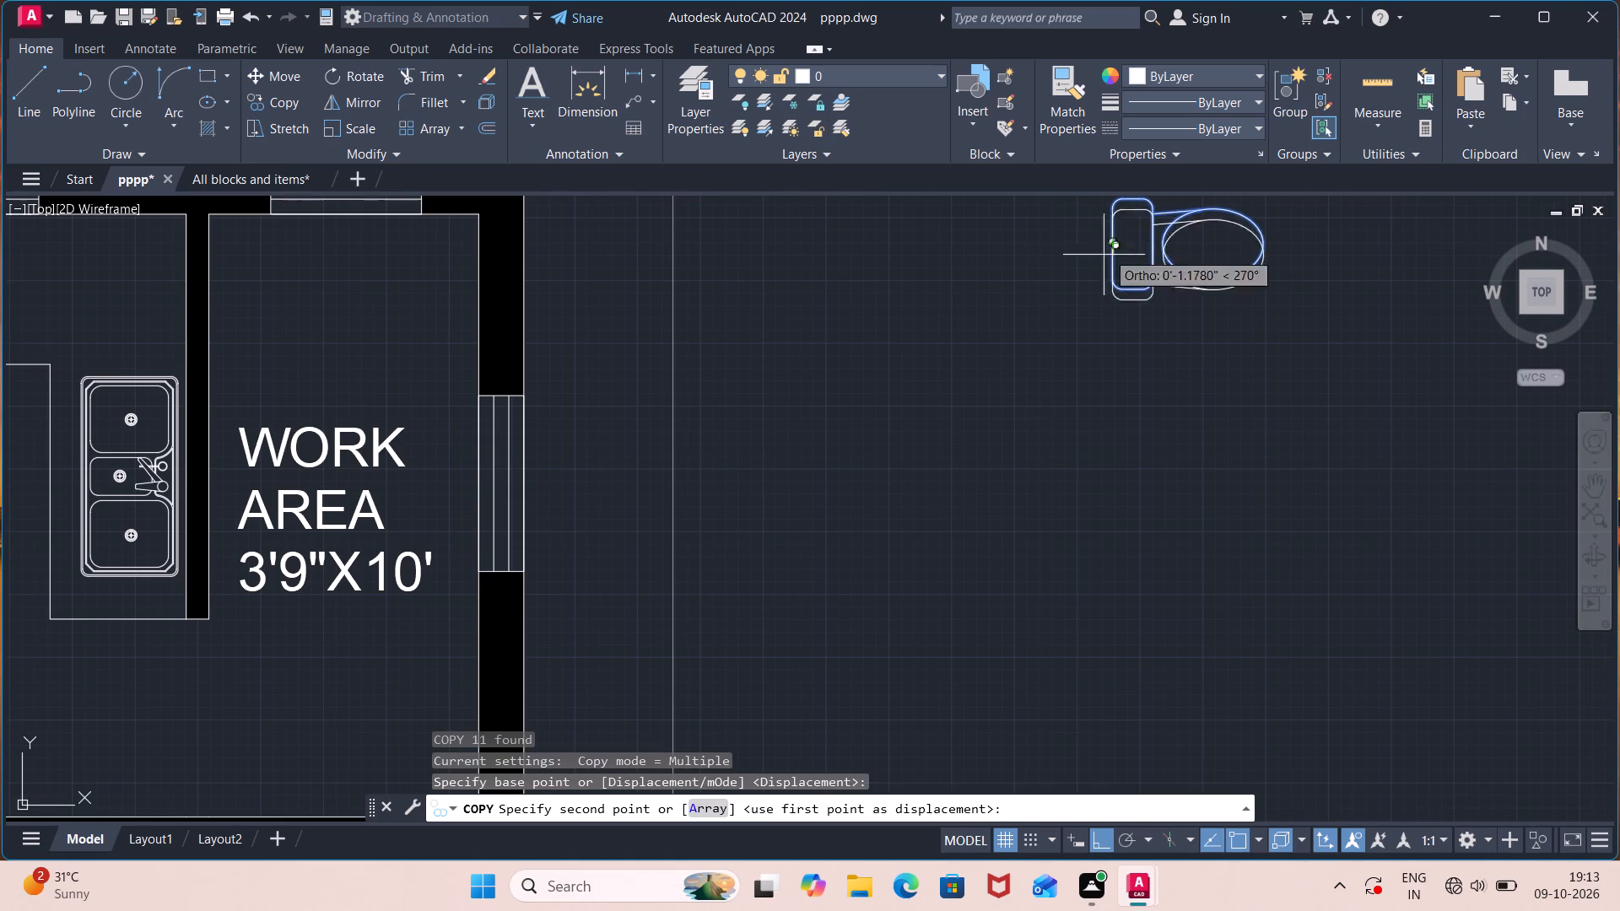
pyautogui.moveTo(927, 476); pyautogui.dragTo(1464, 251, button='middle')
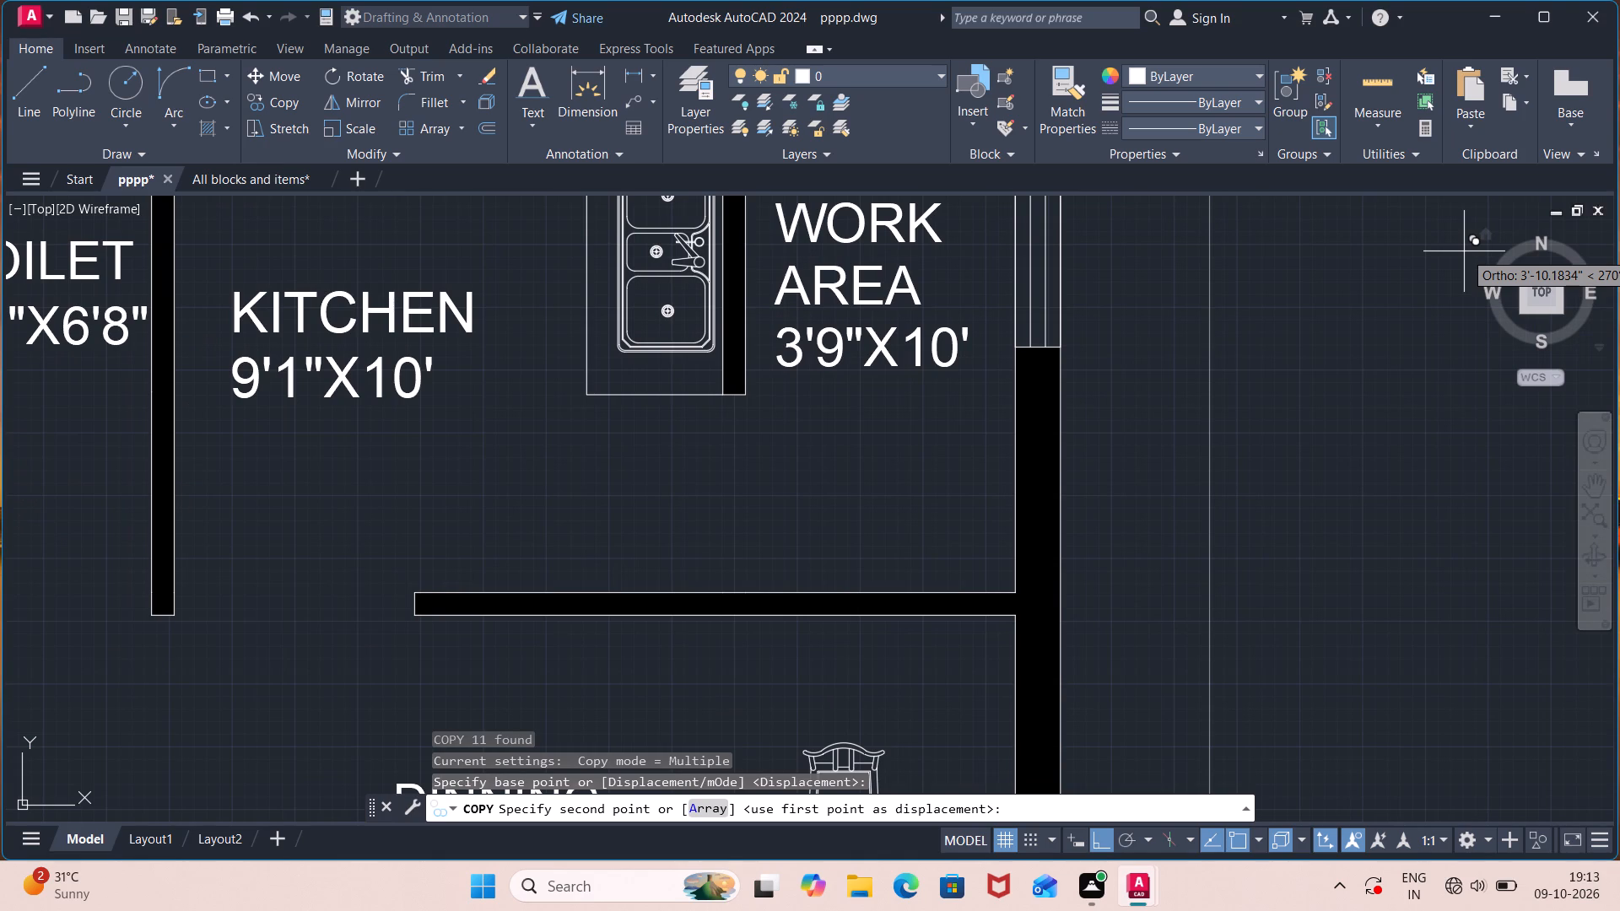
pyautogui.press('super+F8')
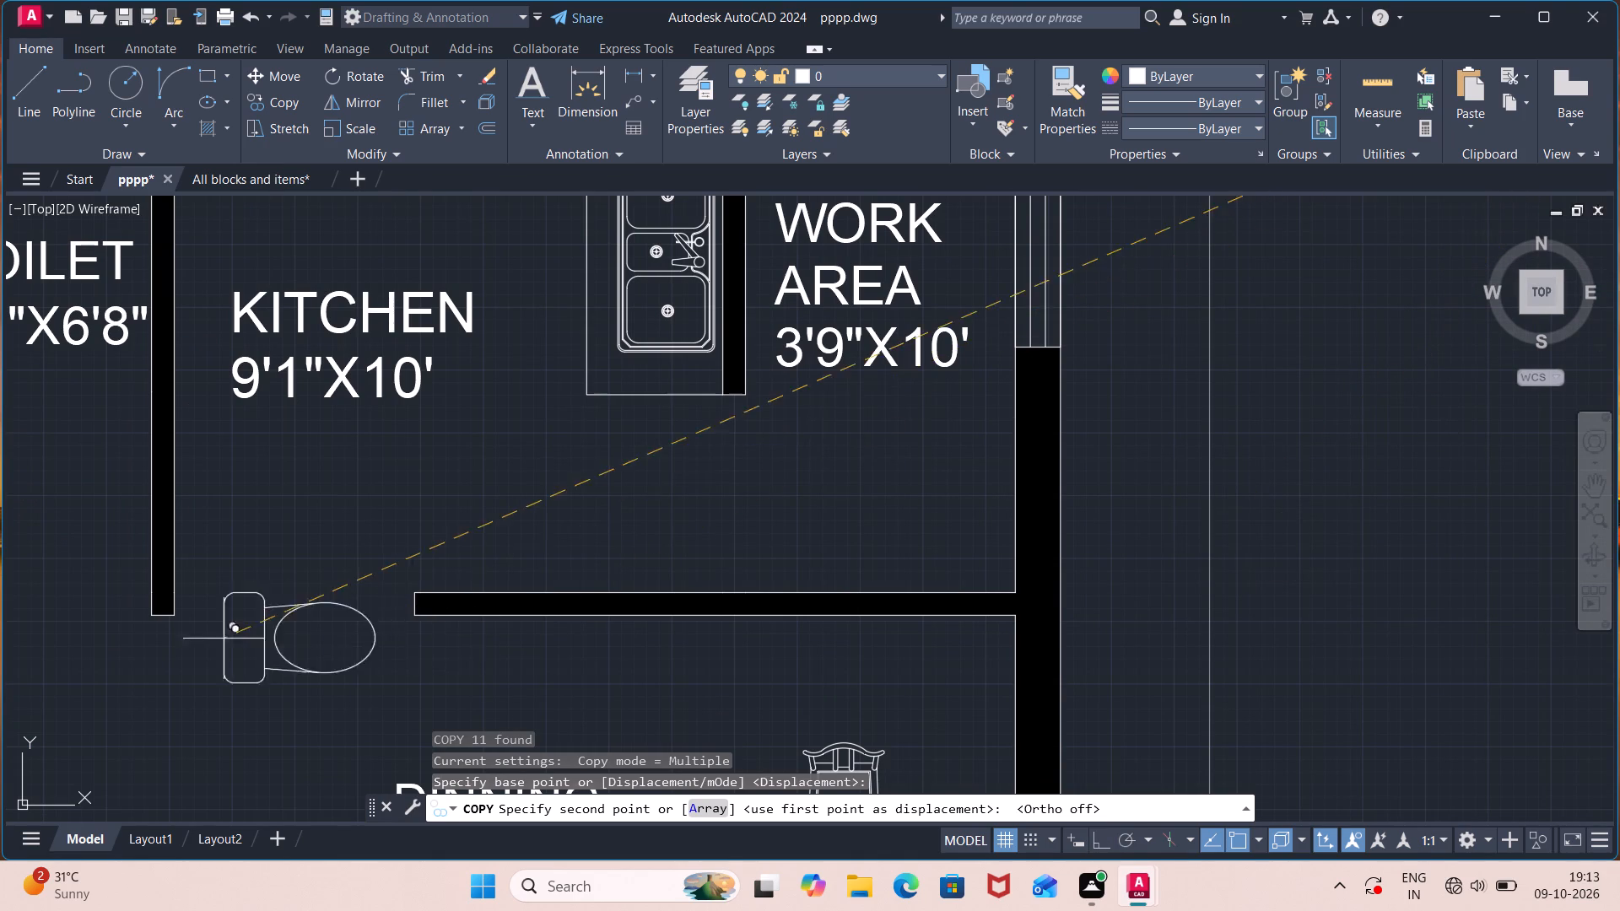
pyautogui.scroll(-2, 164, 658)
pyautogui.moveTo(164, 658); pyautogui.dragTo(1071, 392, button='middle')
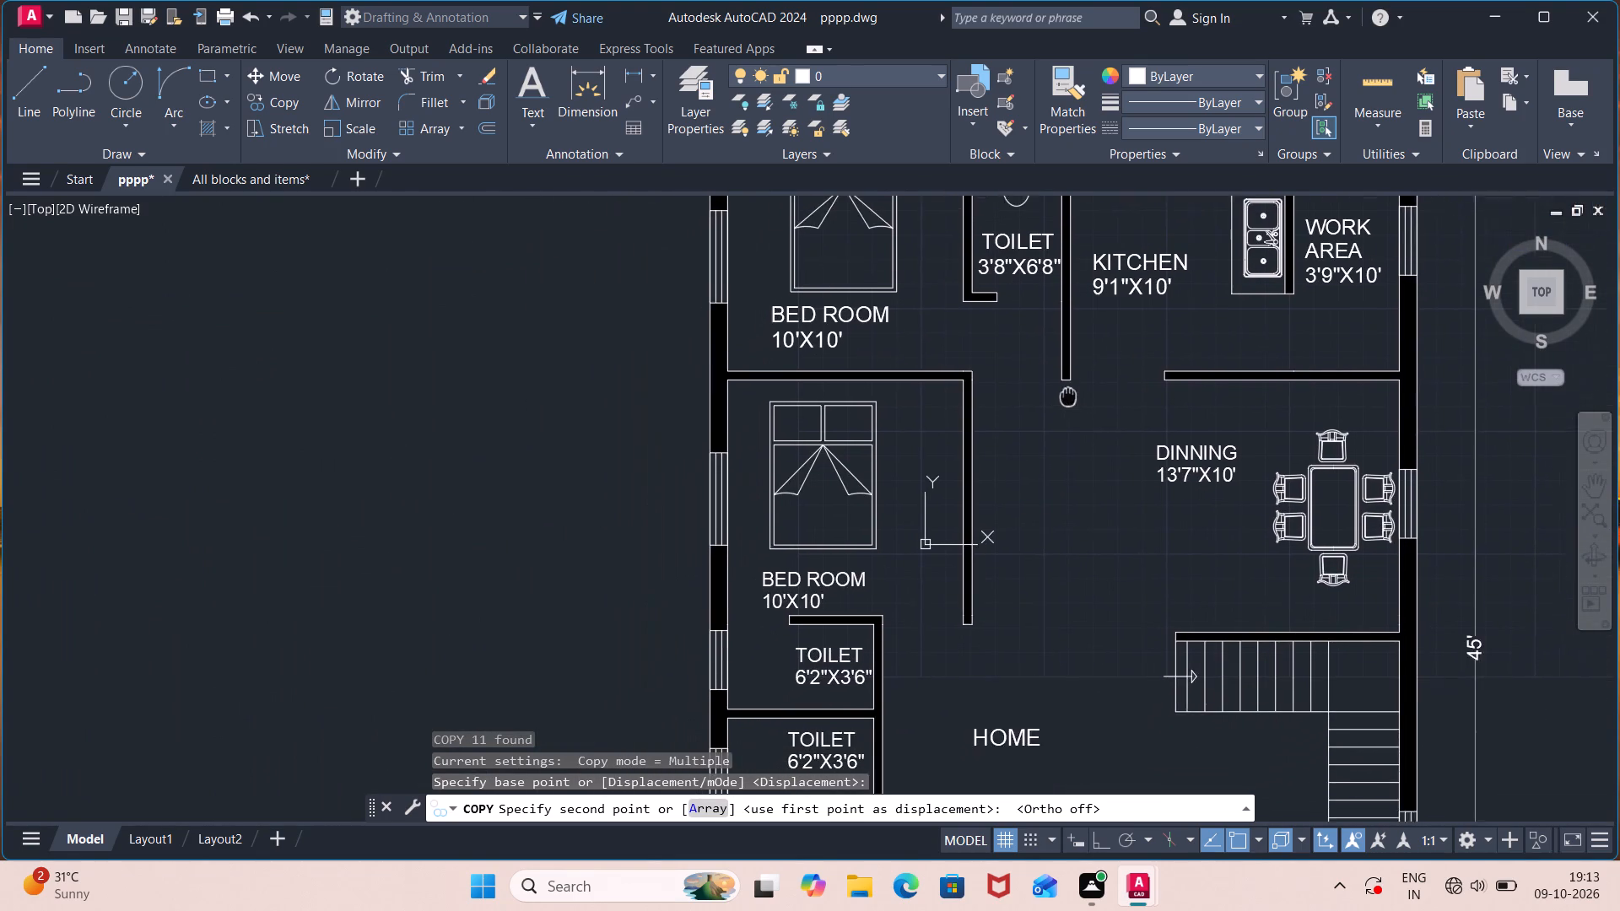
pyautogui.moveTo(1071, 392); pyautogui.dragTo(1077, 385, button='middle')
pyautogui.scroll(1, 761, 647)
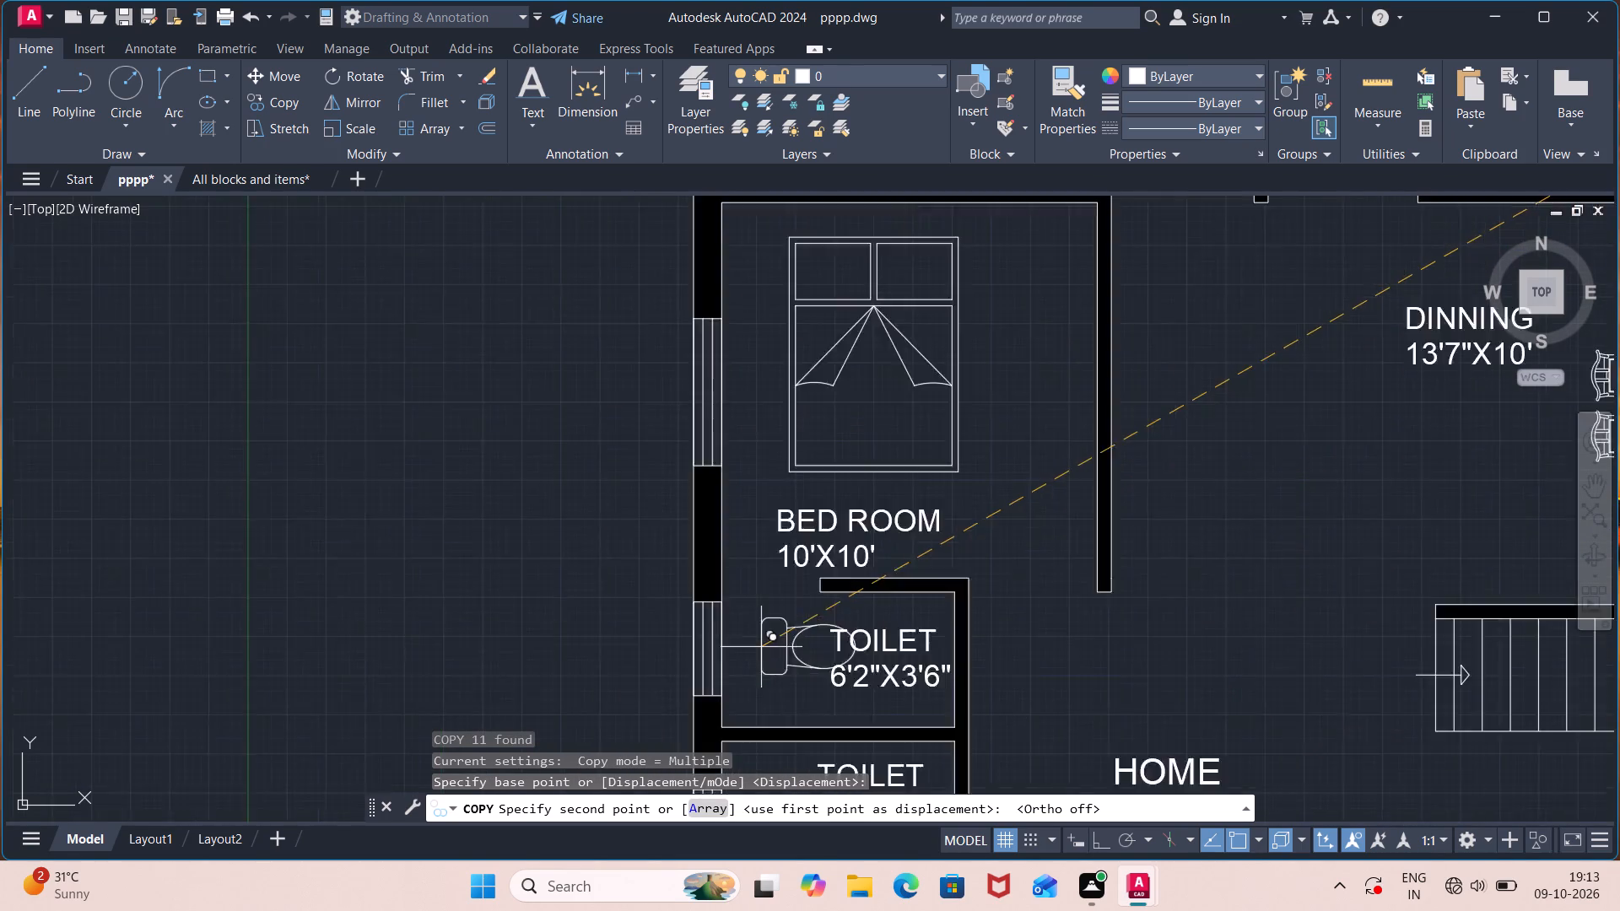
pyautogui.scroll(2, 762, 647)
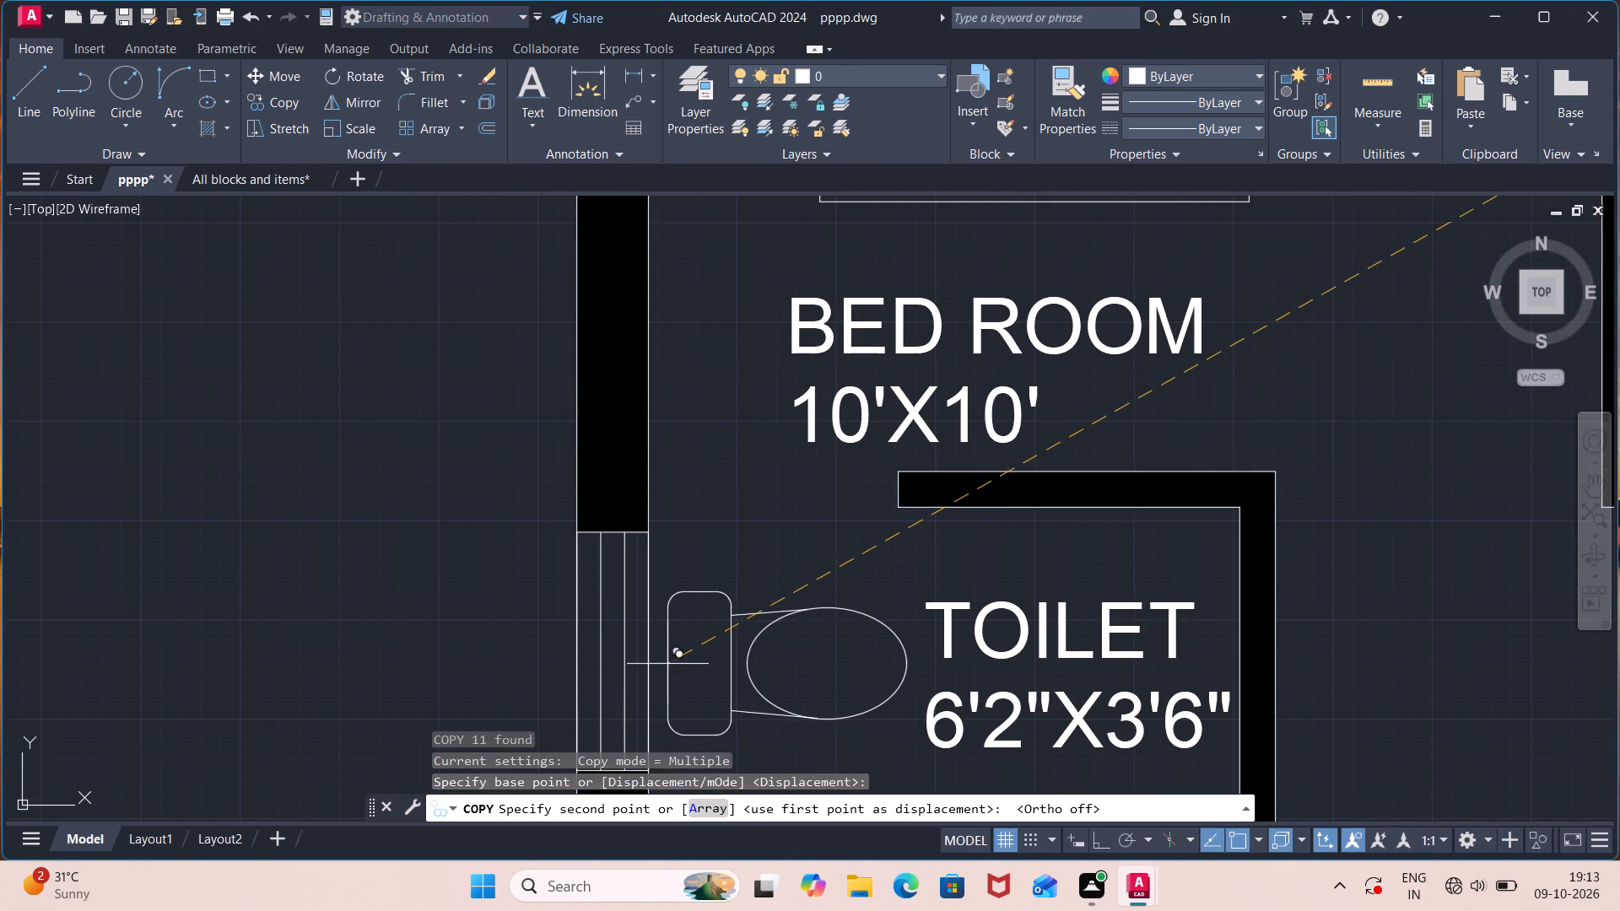
pyautogui.moveTo(667, 678); pyautogui.dragTo(716, 499, button='middle')
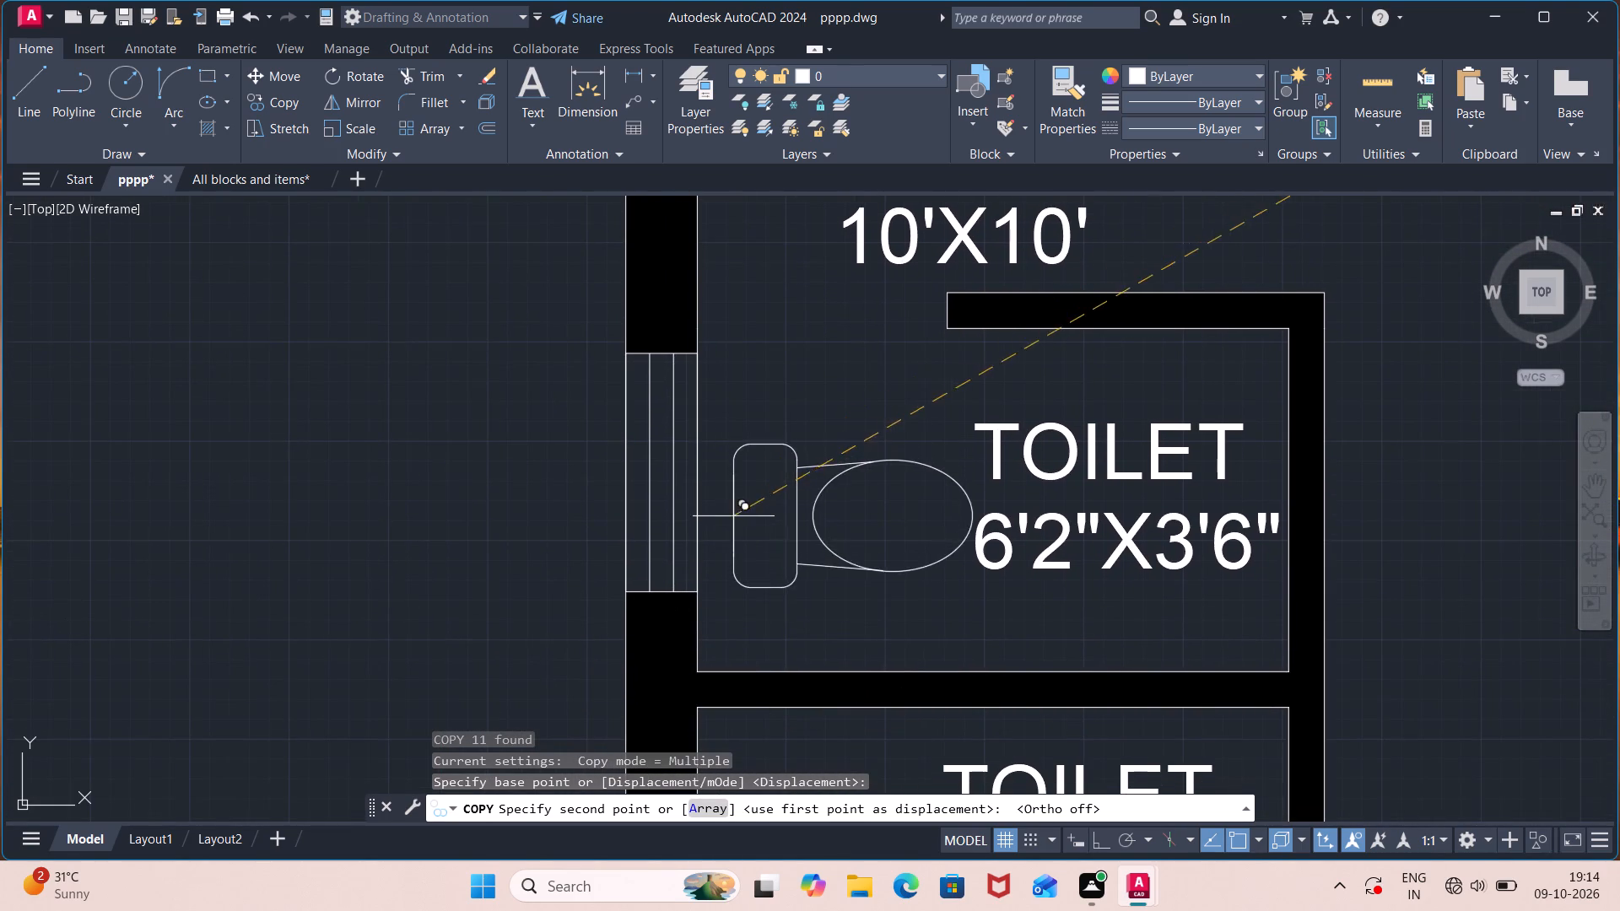
pyautogui.click(715, 574)
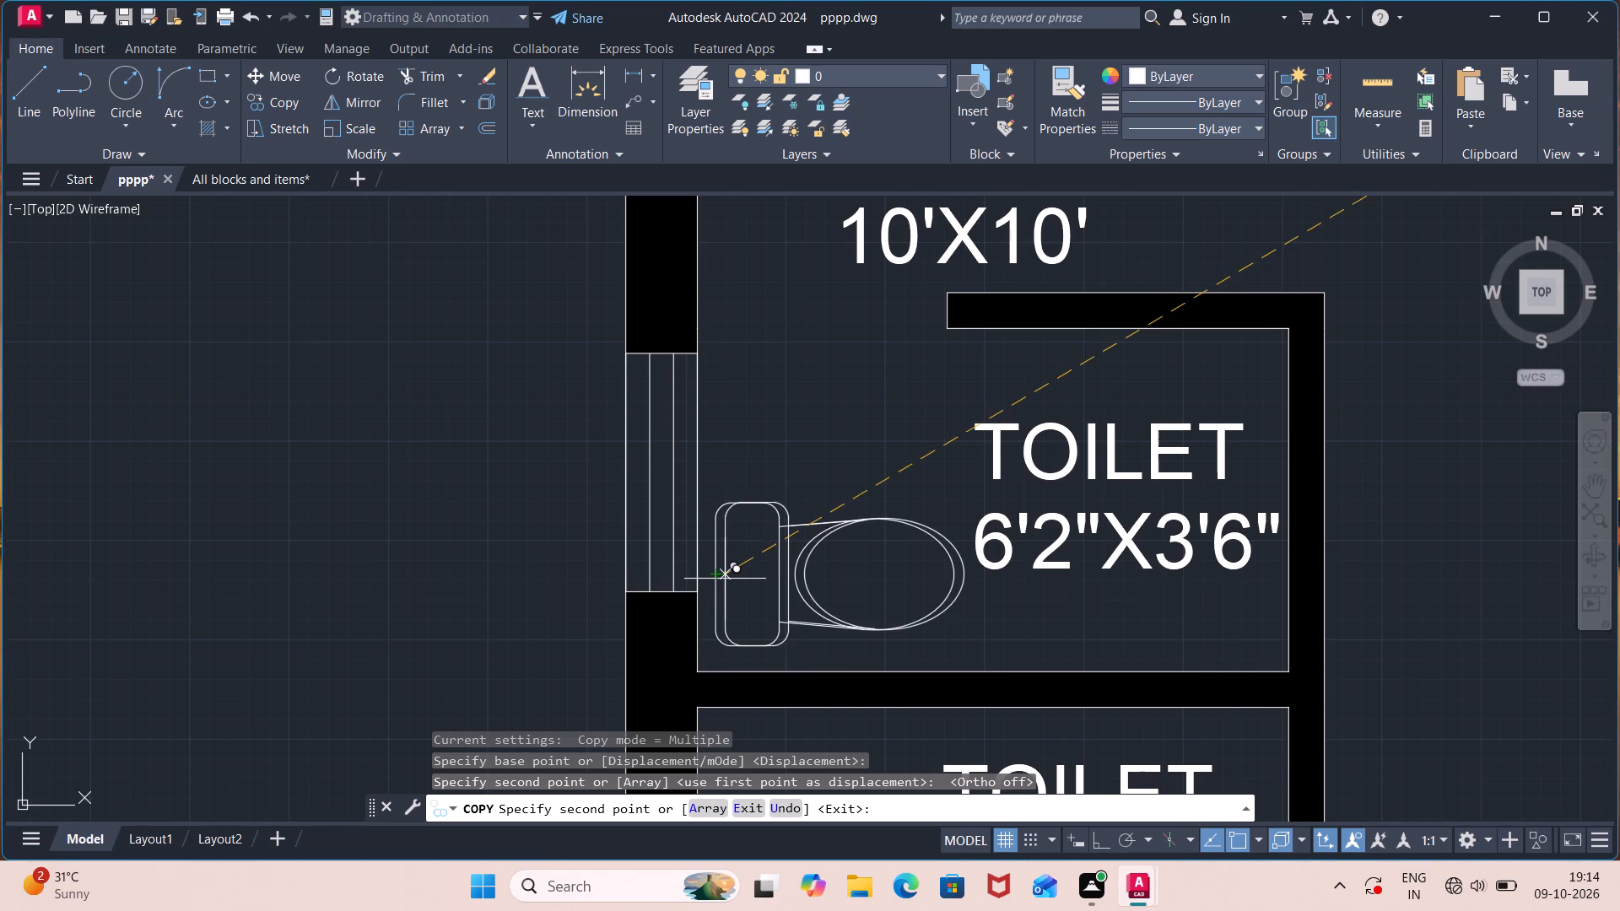
# Place a second copy of the fixture in the lower 6'2"X3'6" toilet, with its tank against the window-side wall.
pyautogui.moveTo(764, 651); pyautogui.dragTo(726, 224, button='middle')
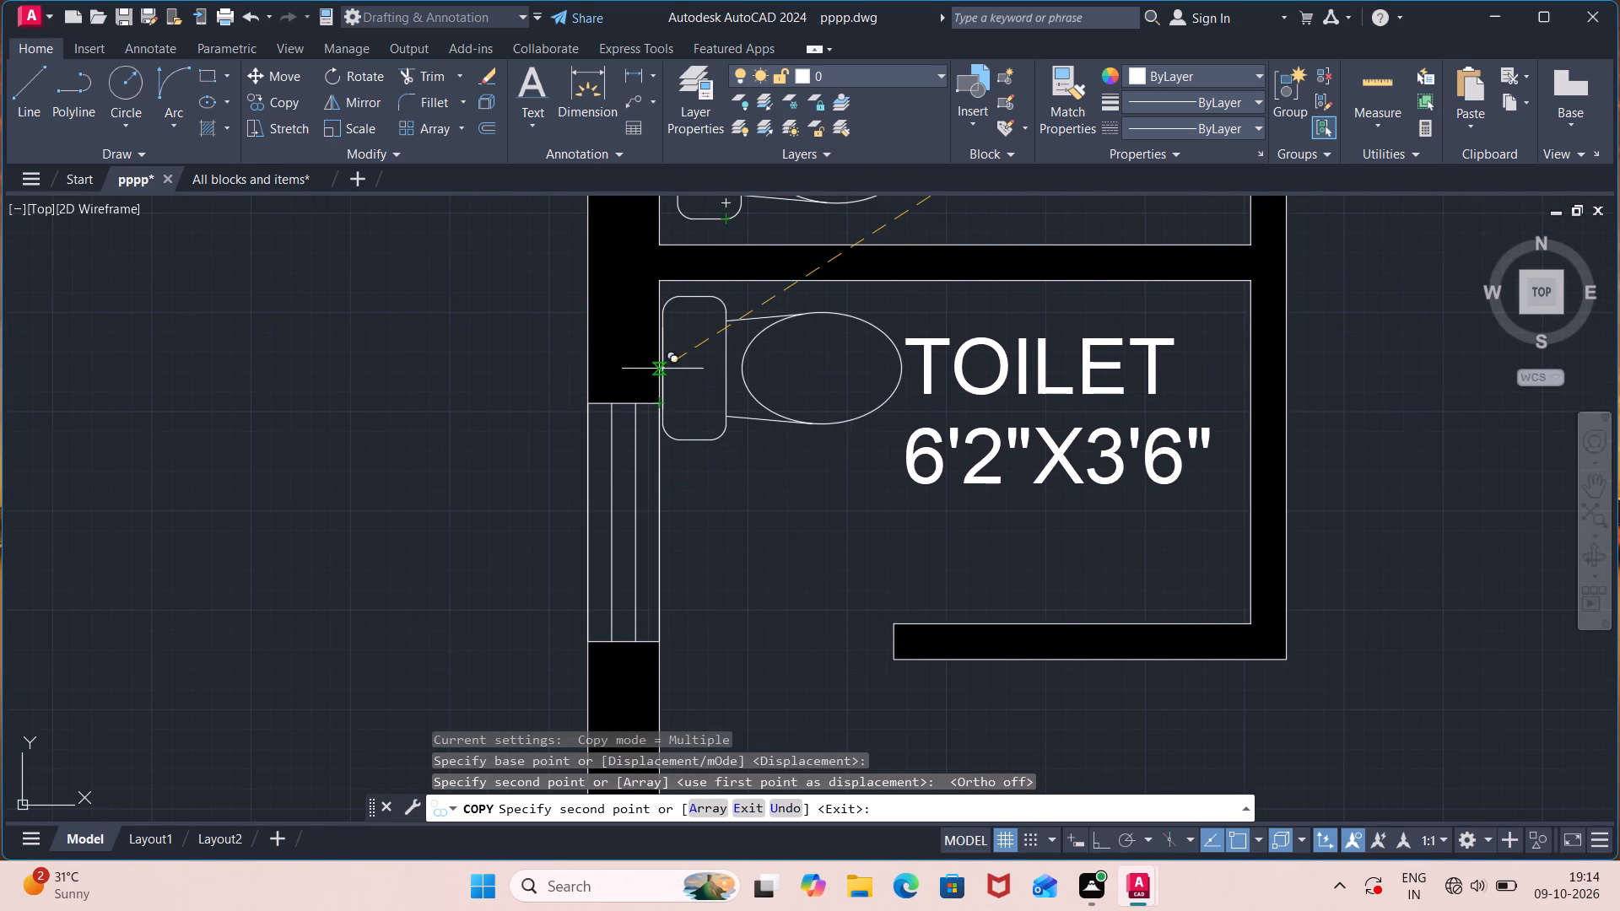
pyautogui.click(660, 357)
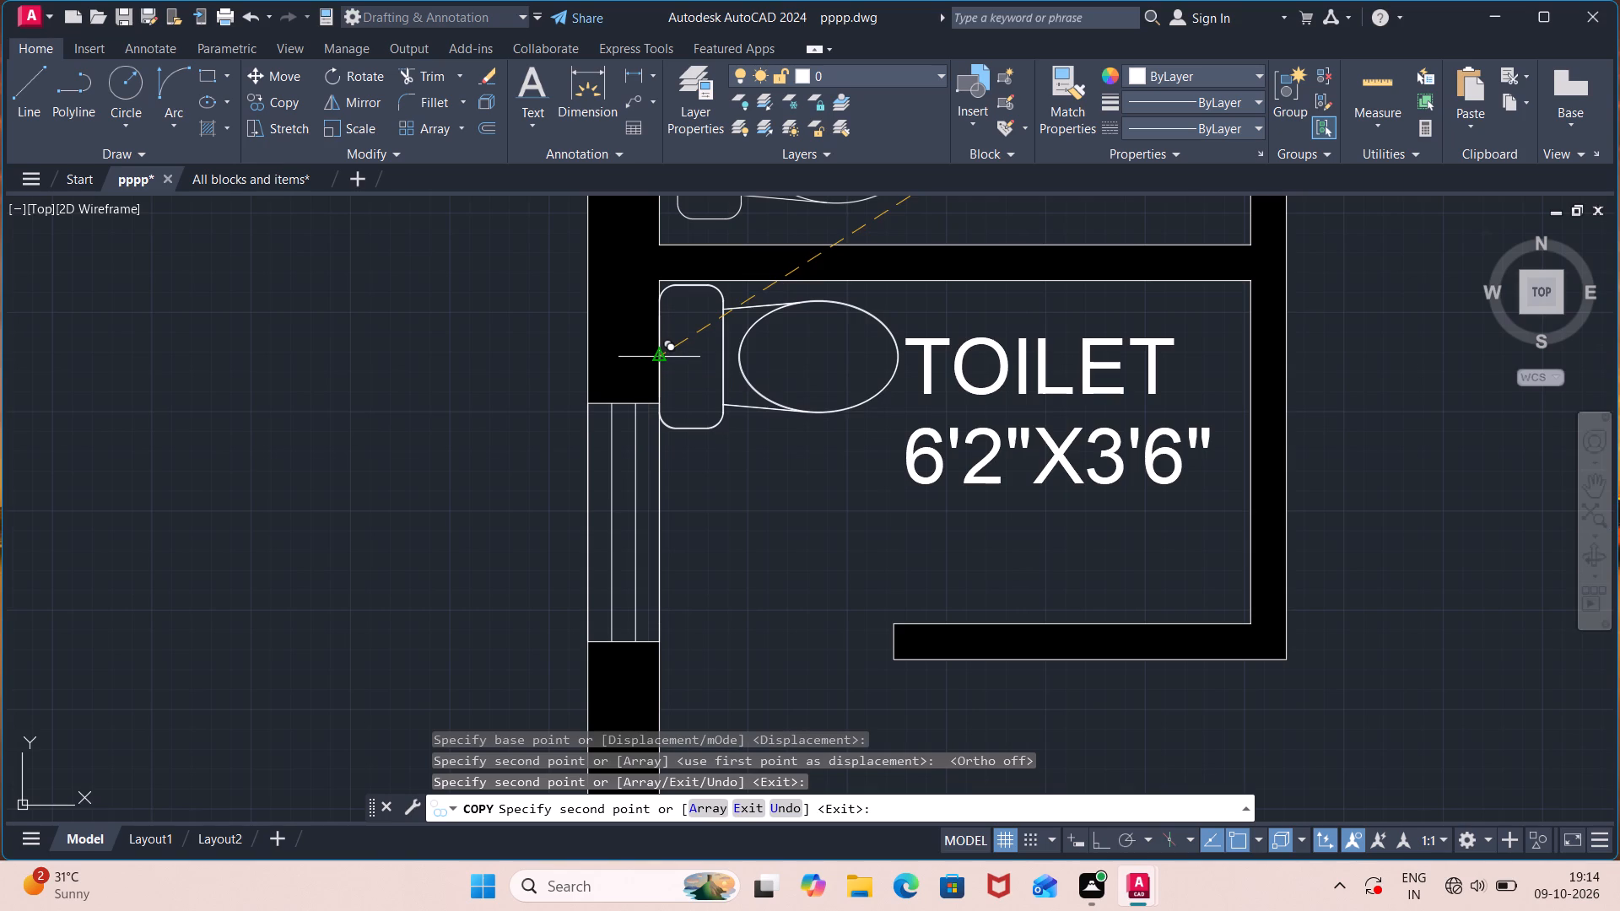
pyautogui.press('Escape')
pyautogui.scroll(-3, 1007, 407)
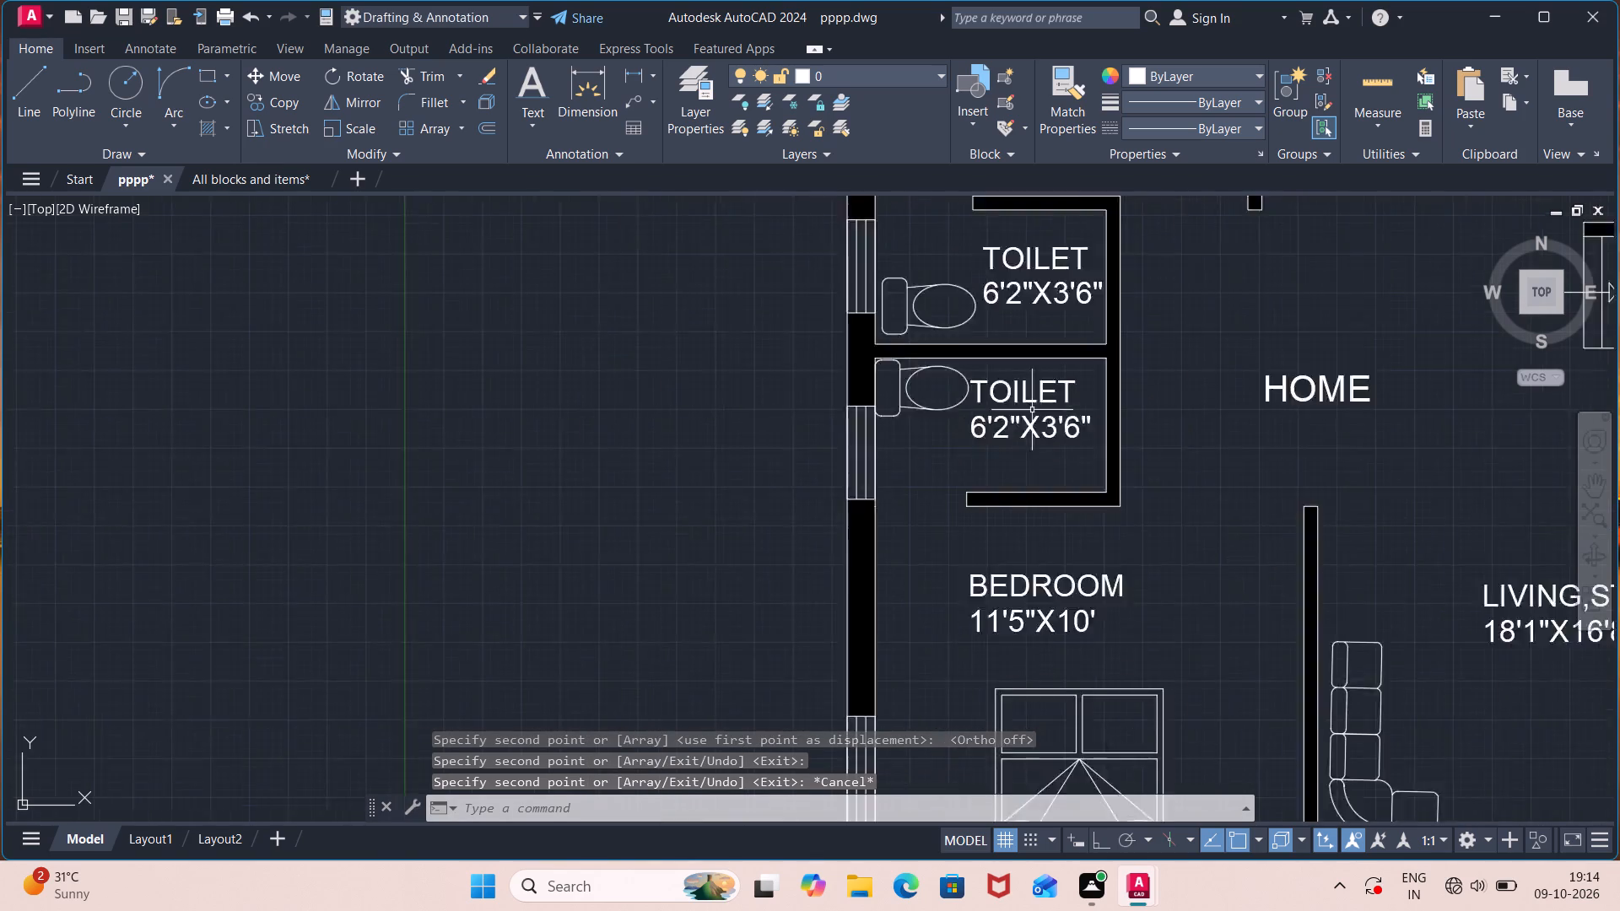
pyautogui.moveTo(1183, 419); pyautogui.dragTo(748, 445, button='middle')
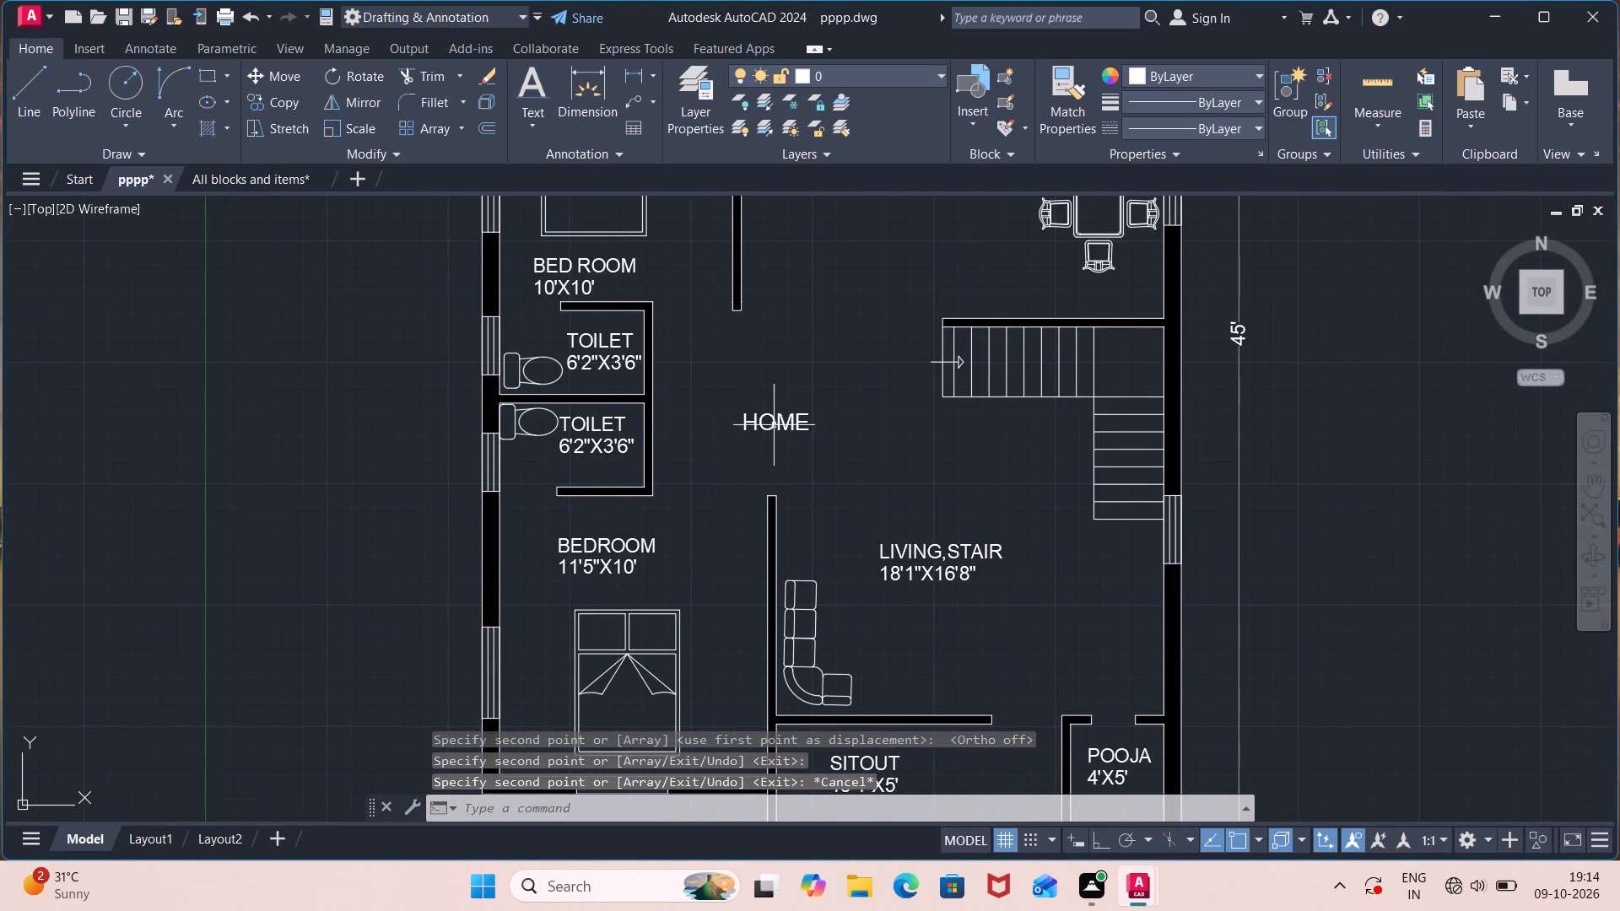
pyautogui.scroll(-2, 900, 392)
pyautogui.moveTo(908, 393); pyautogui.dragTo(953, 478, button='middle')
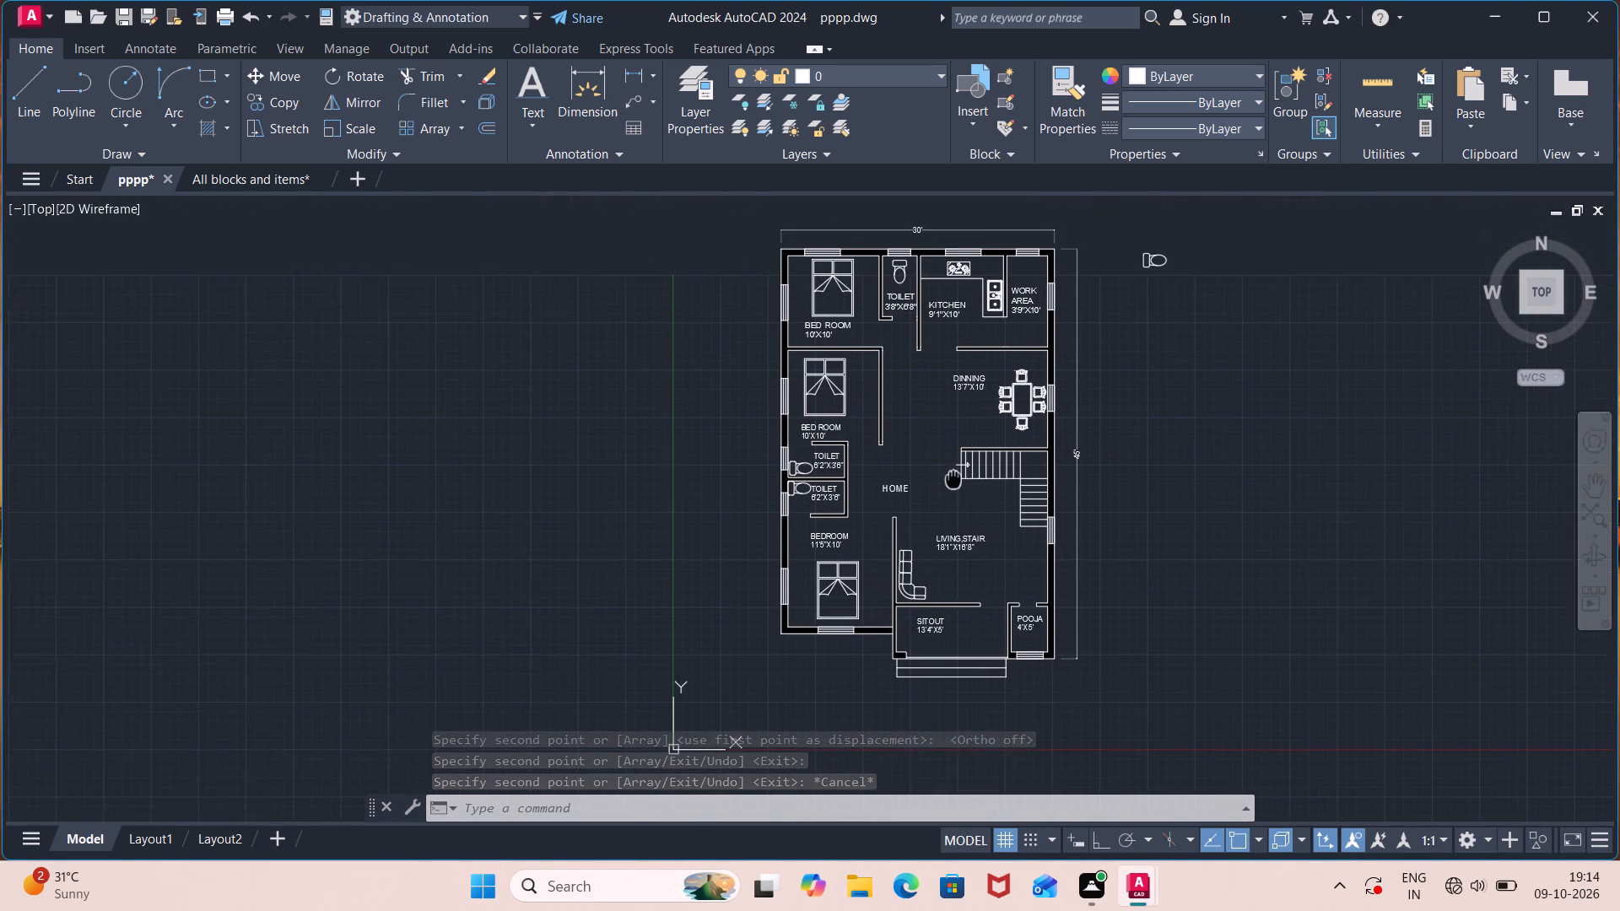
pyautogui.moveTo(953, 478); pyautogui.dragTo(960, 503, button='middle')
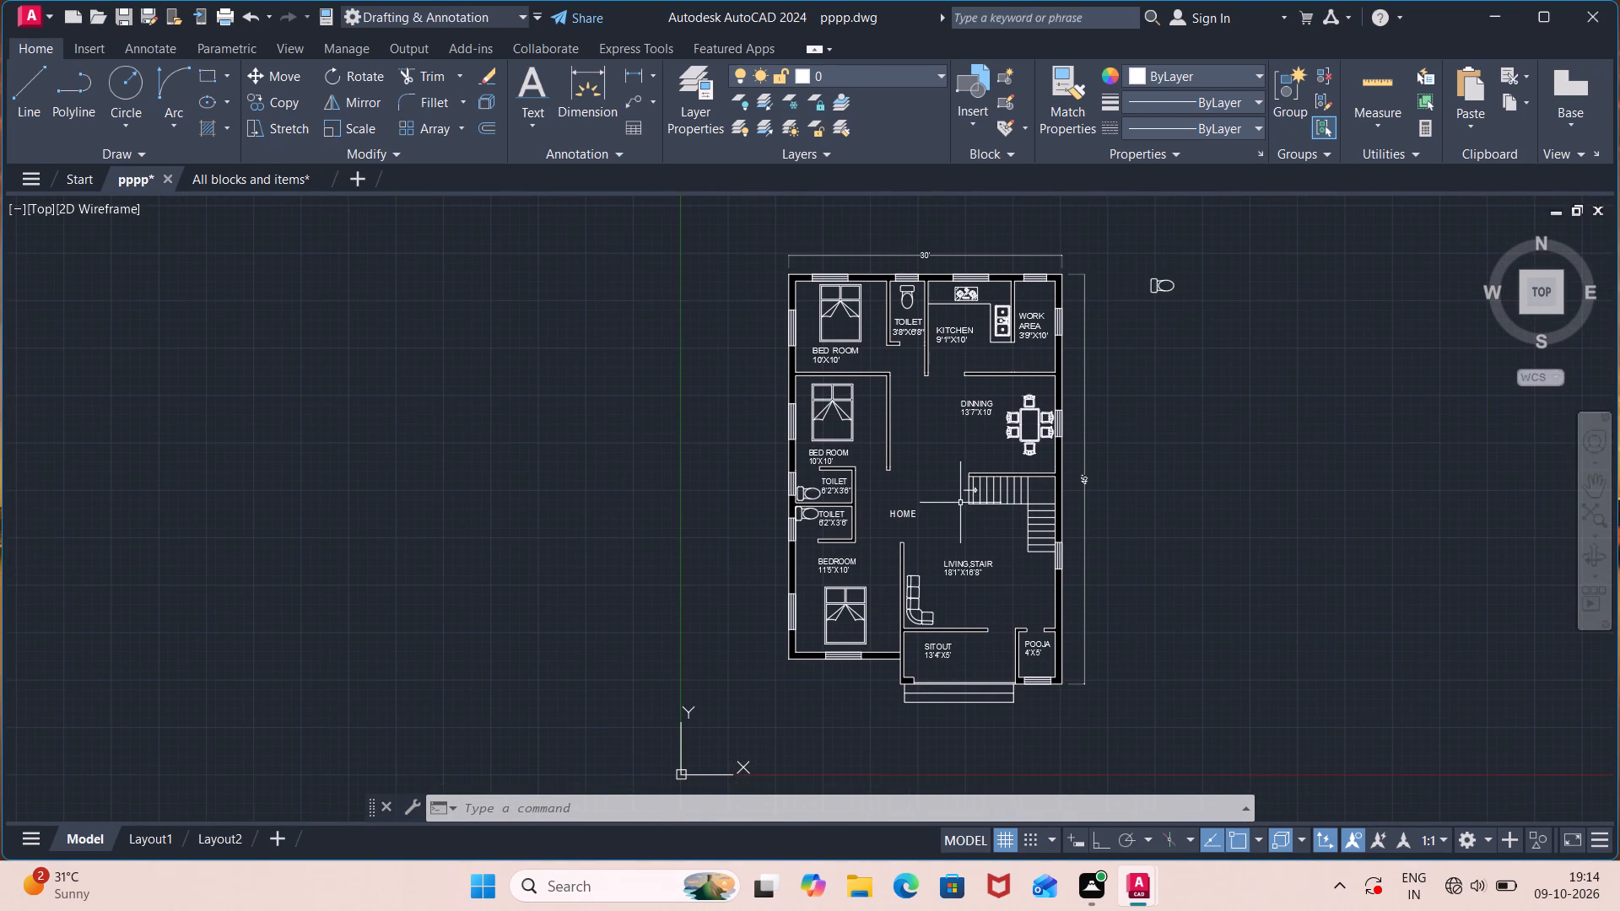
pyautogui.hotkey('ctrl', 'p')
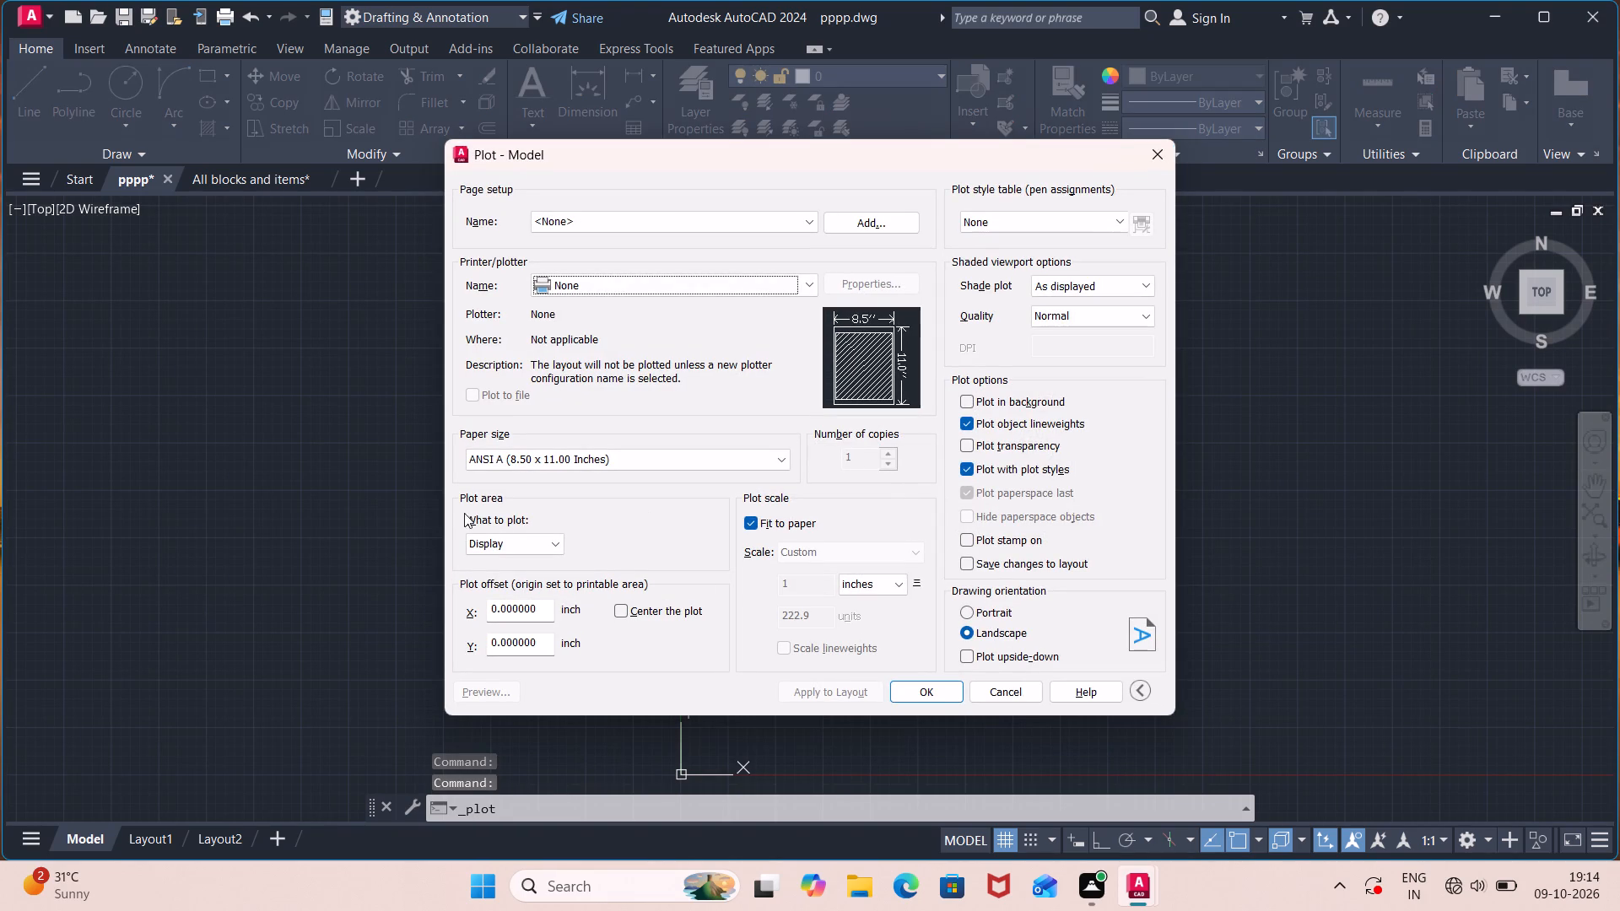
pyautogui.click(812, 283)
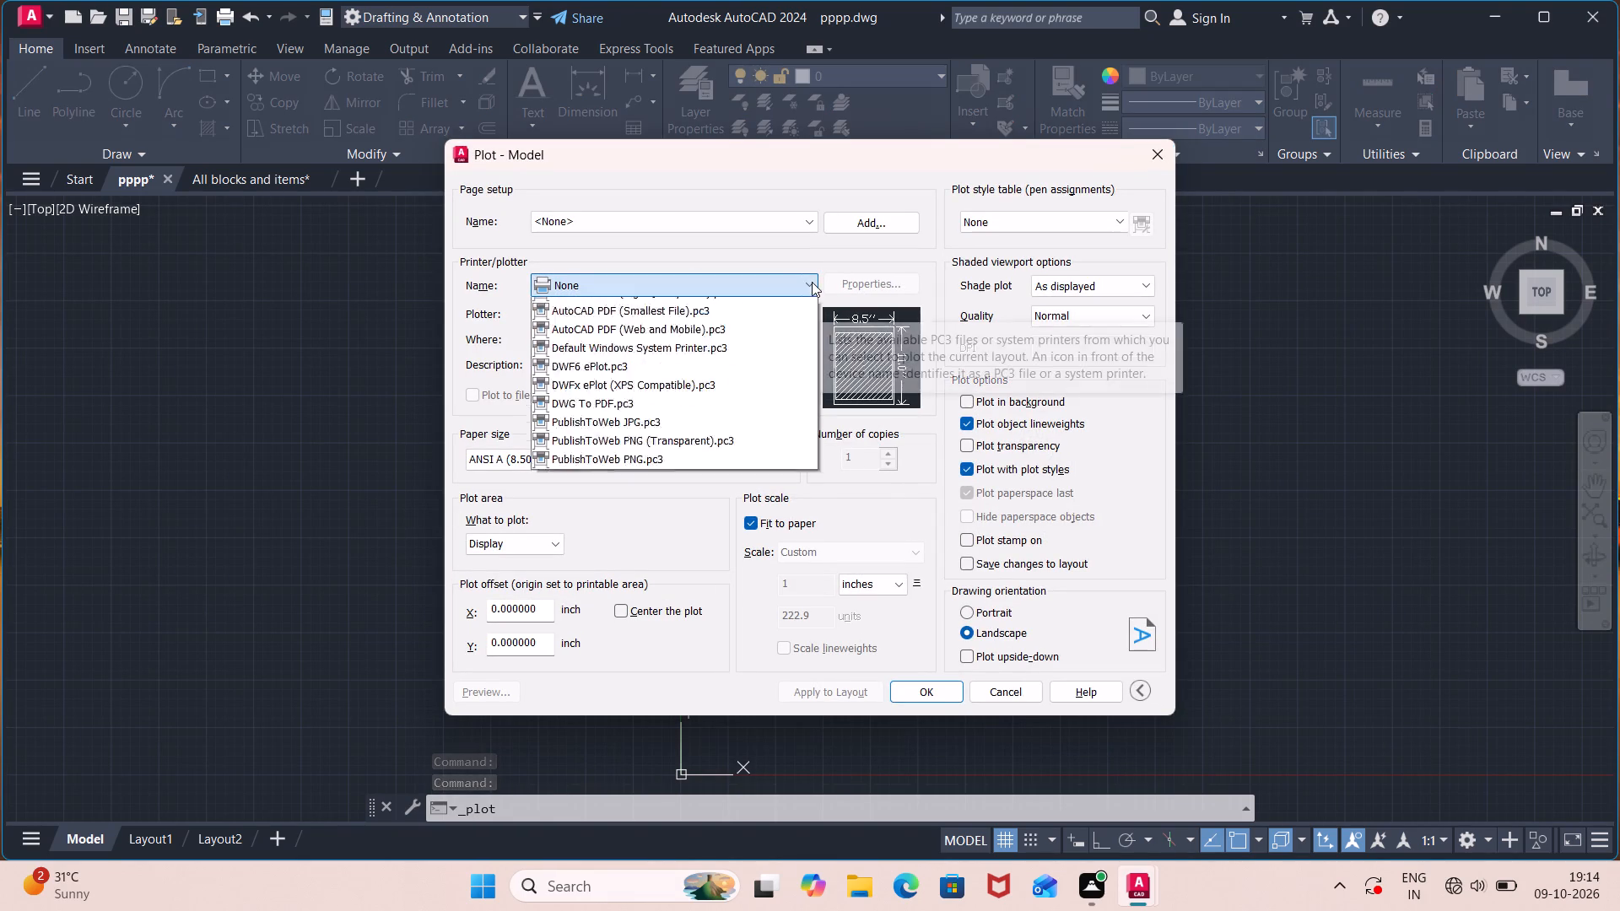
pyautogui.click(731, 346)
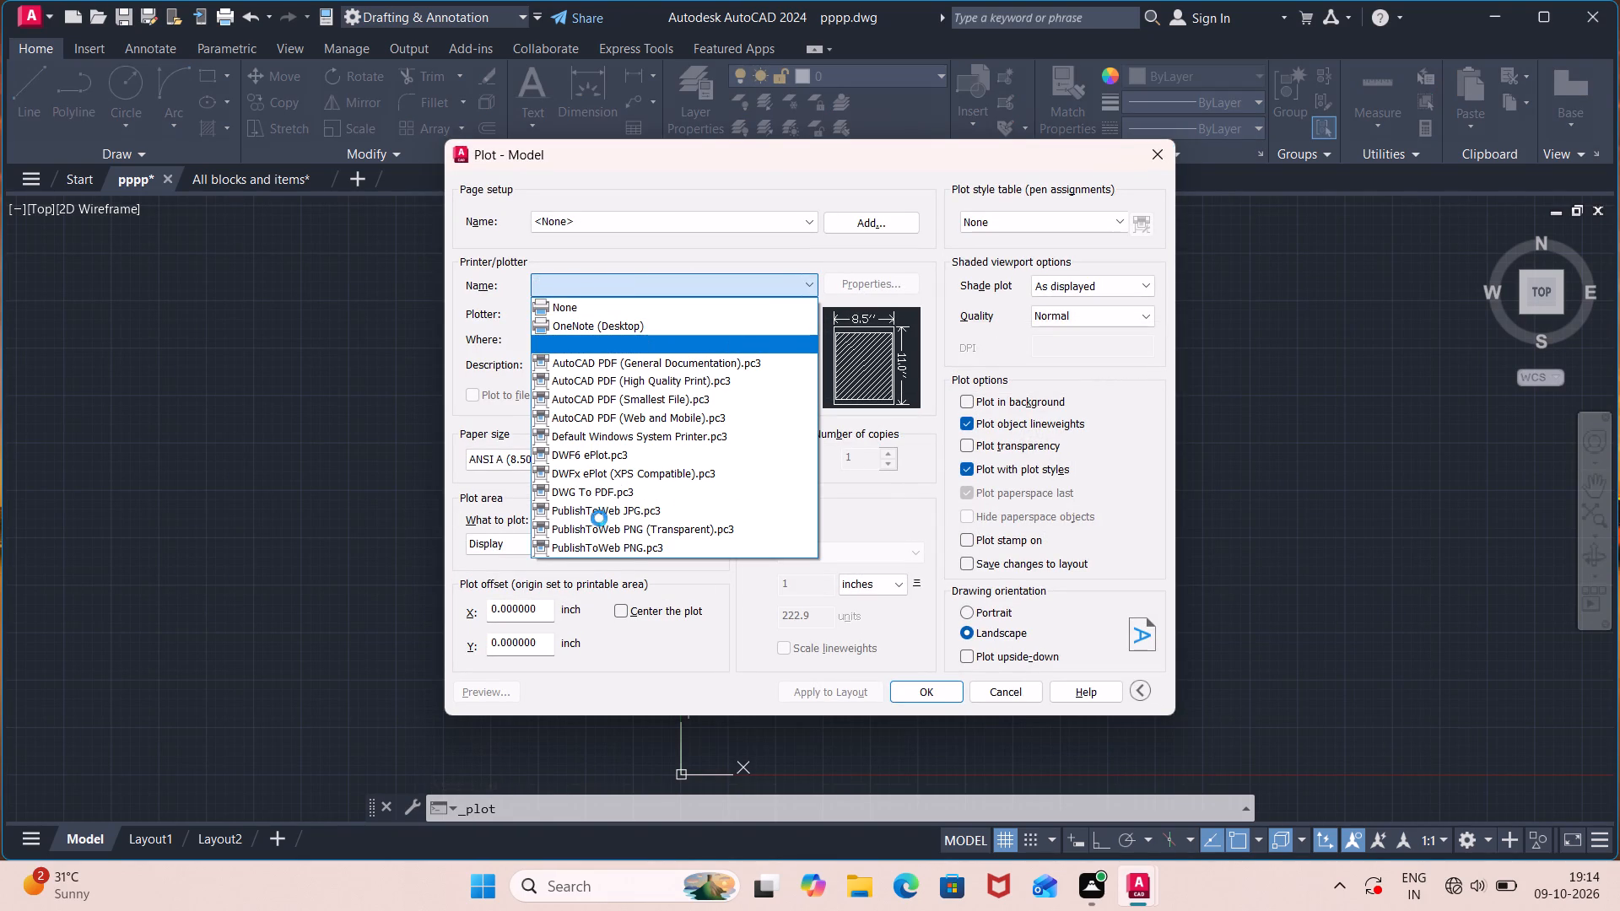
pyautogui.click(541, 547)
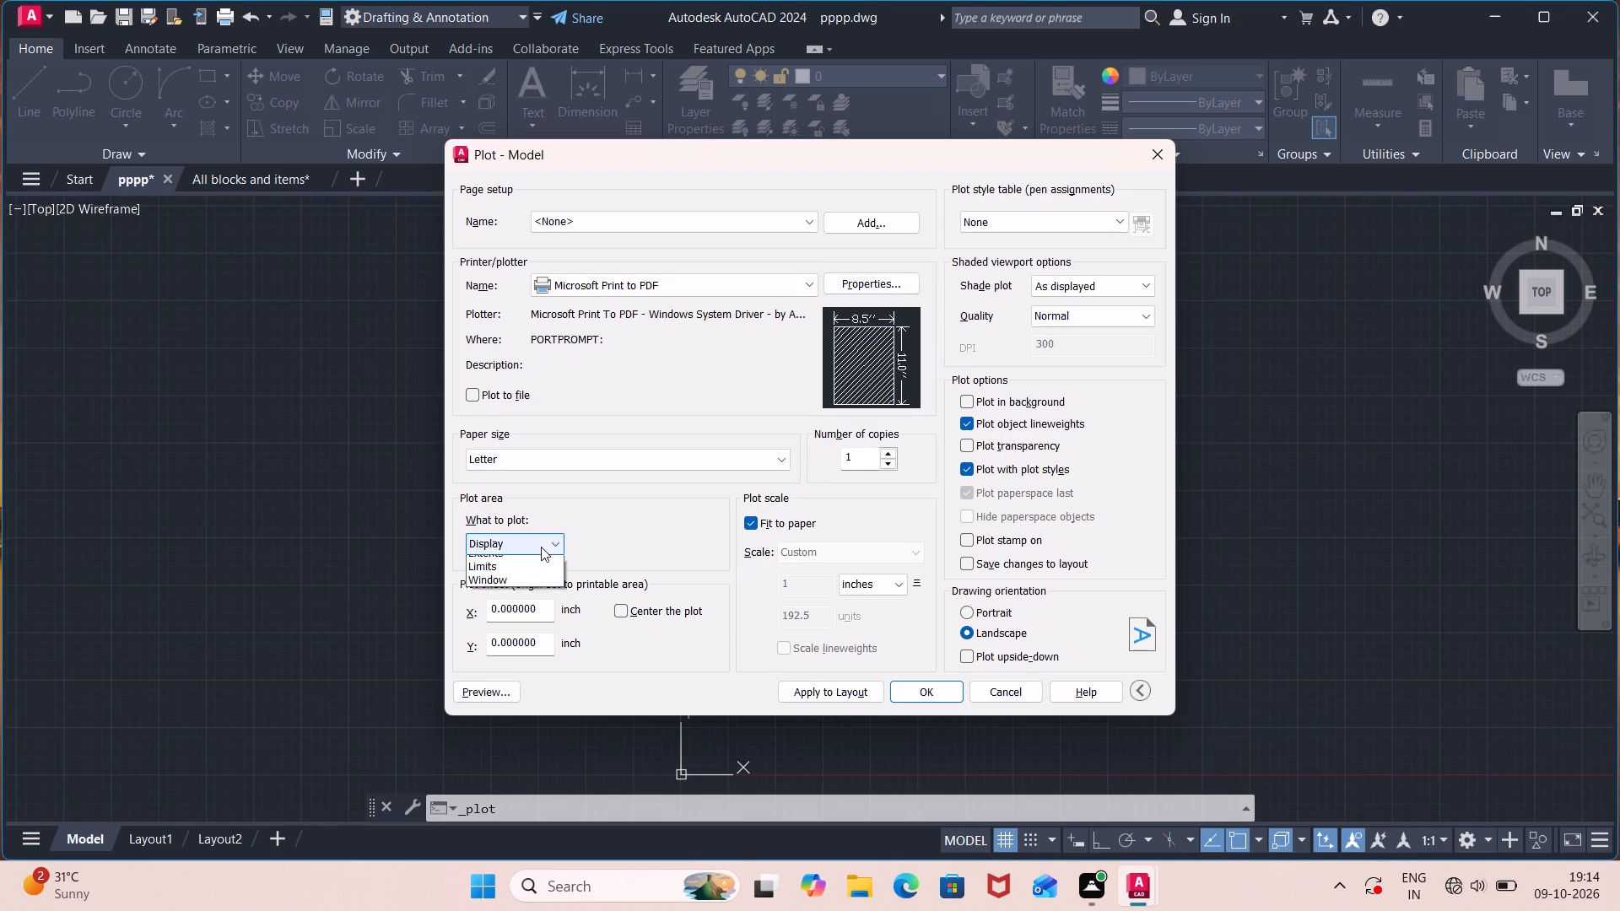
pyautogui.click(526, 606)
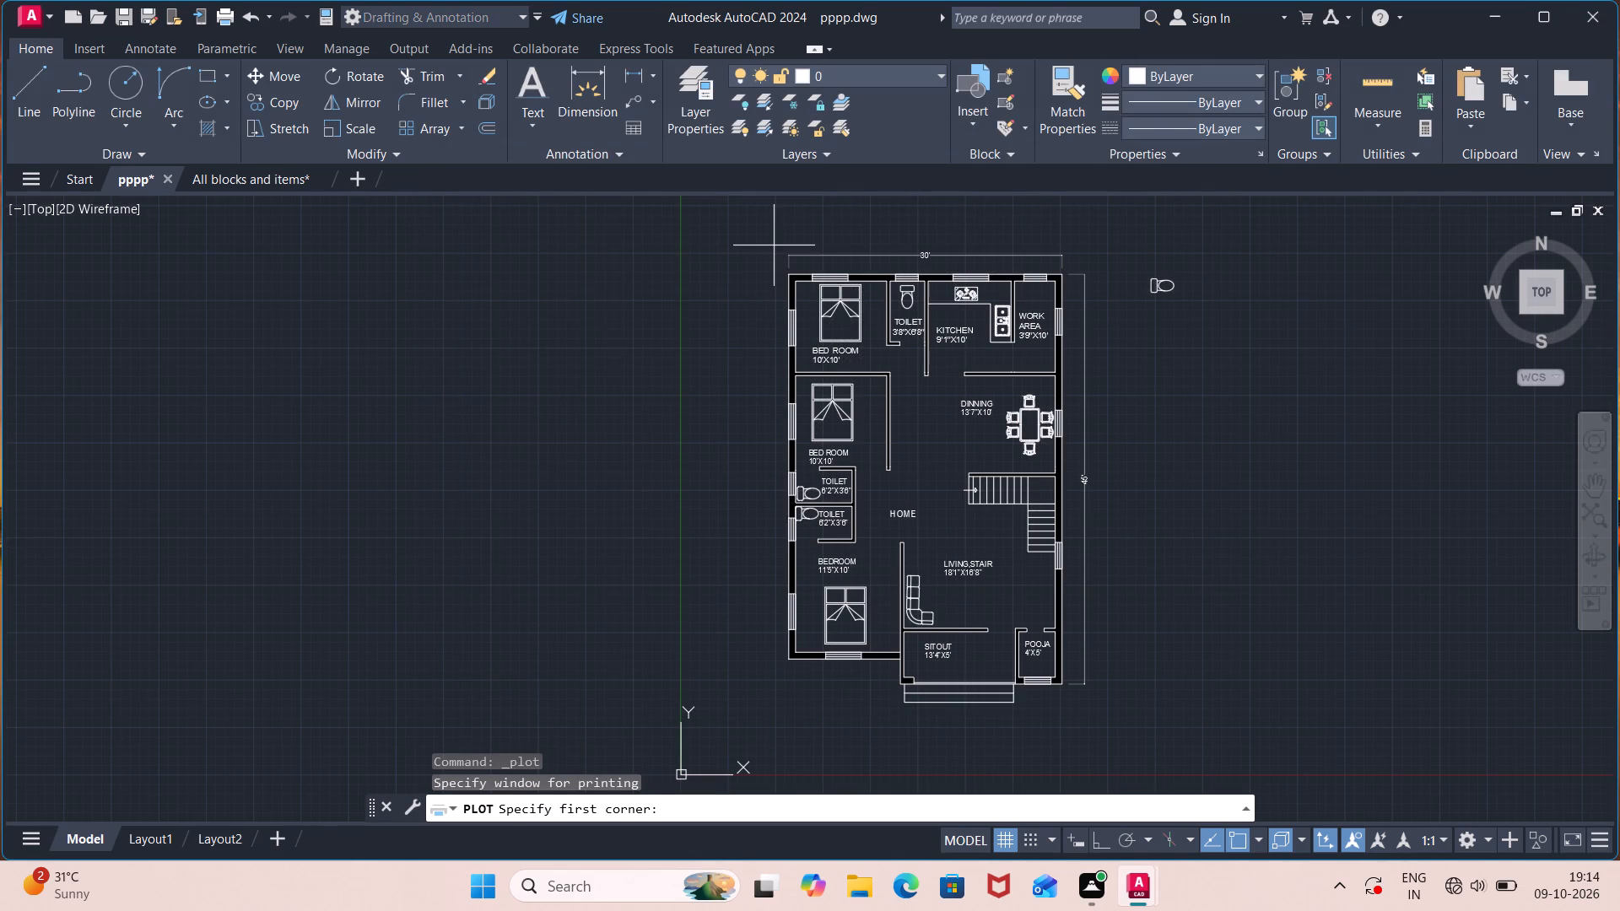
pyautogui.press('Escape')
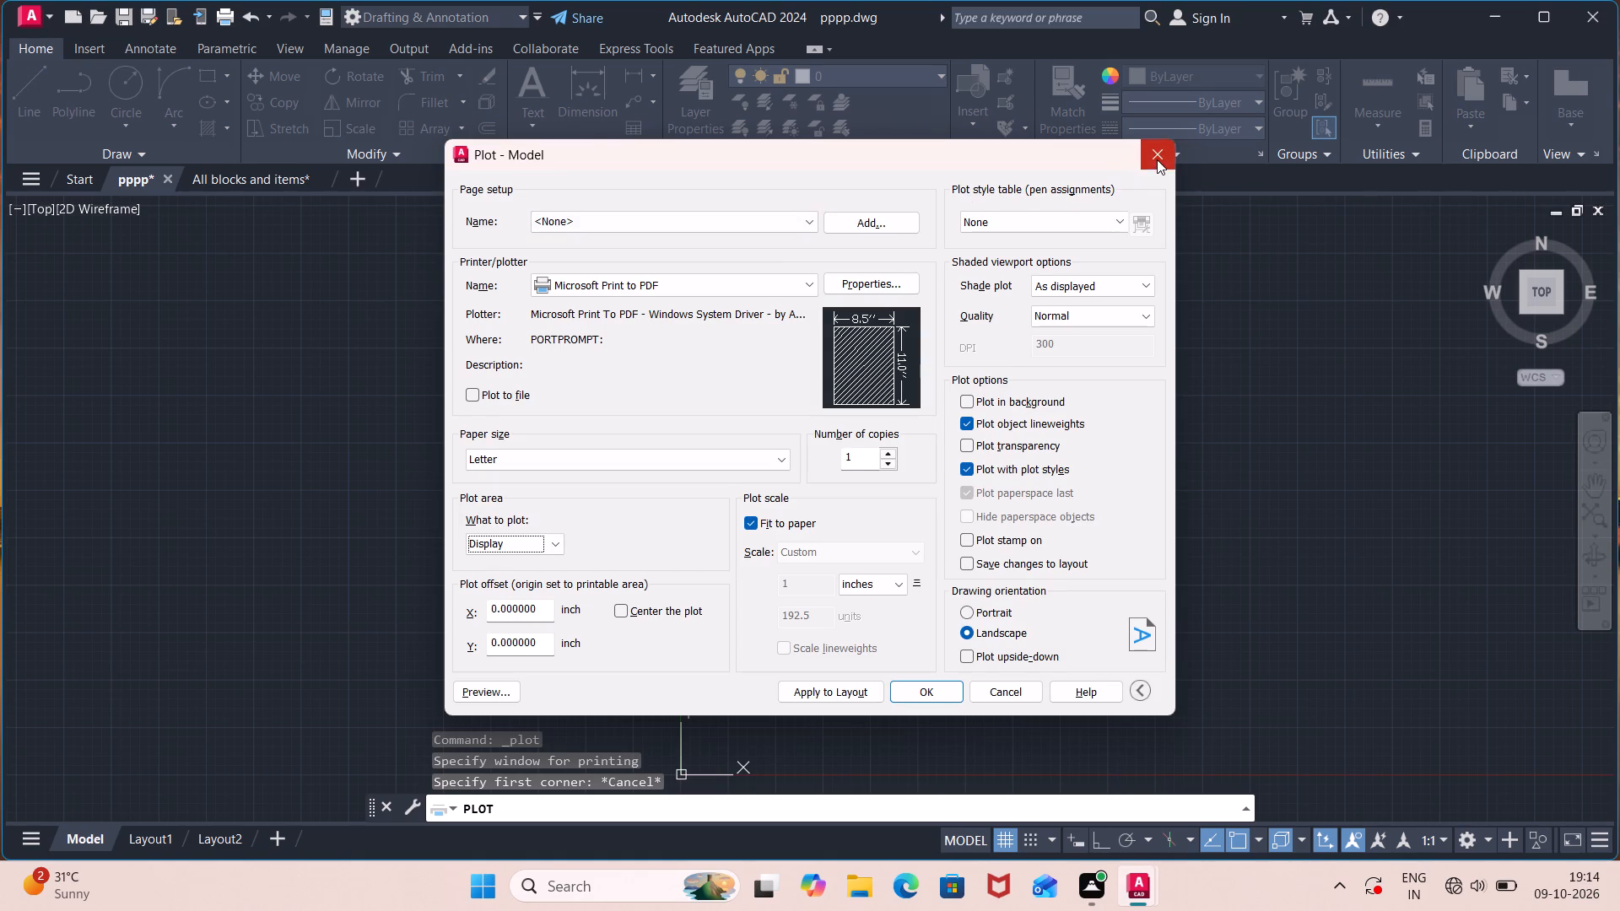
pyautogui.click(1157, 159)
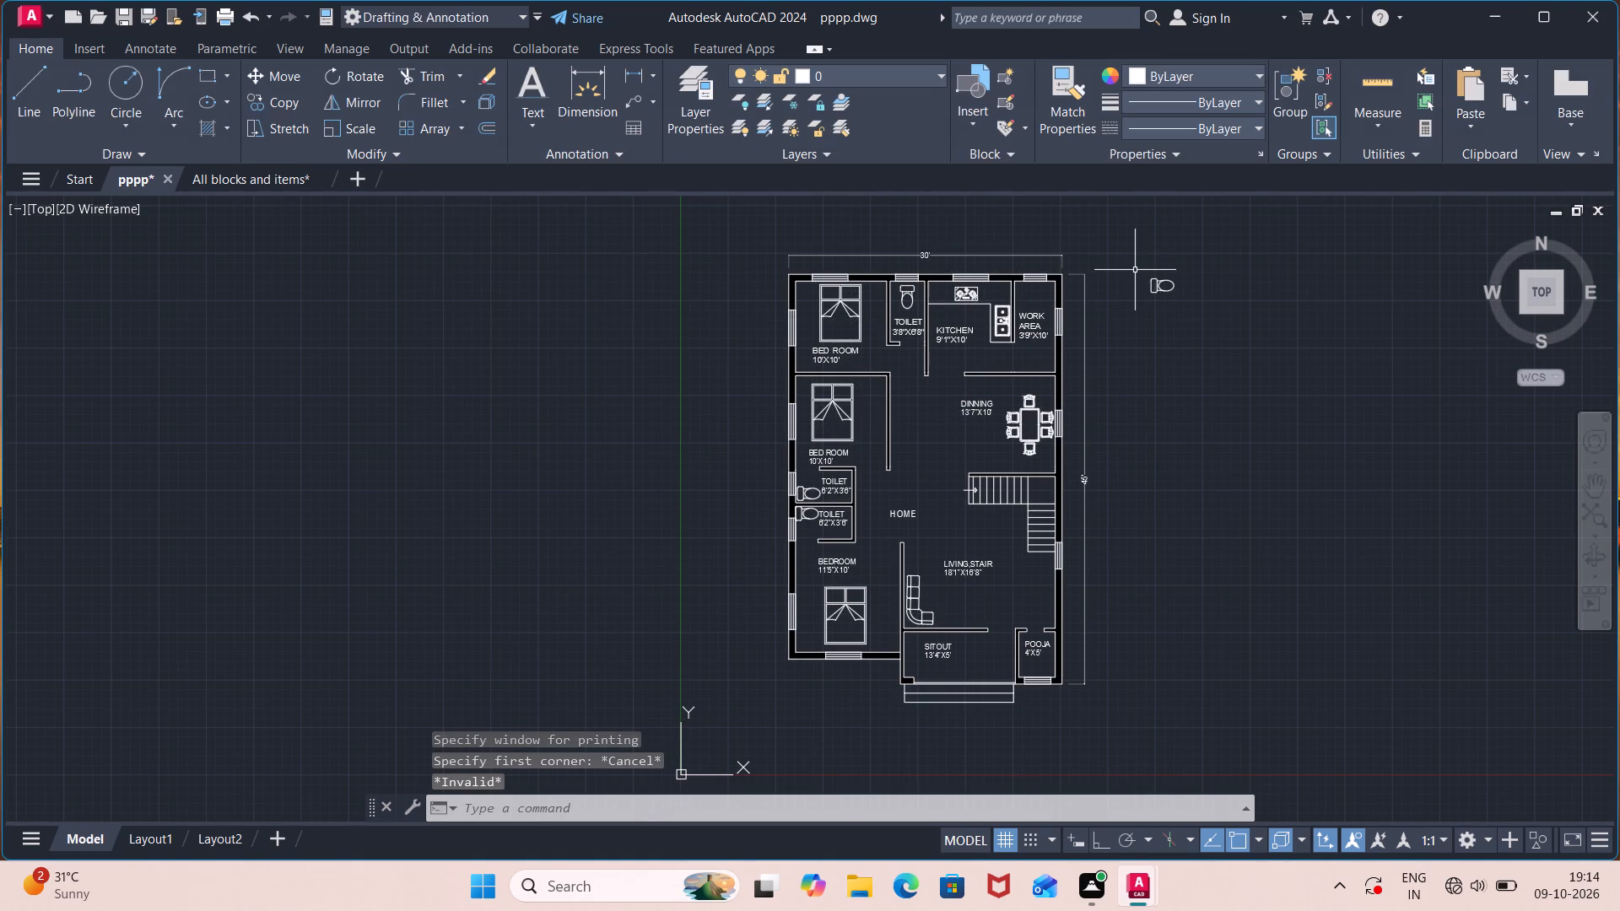
# Delete the spare toilet fixture lying outside the floor plan beside the work area.
pyautogui.click(1134, 269)
pyautogui.click(1186, 314)
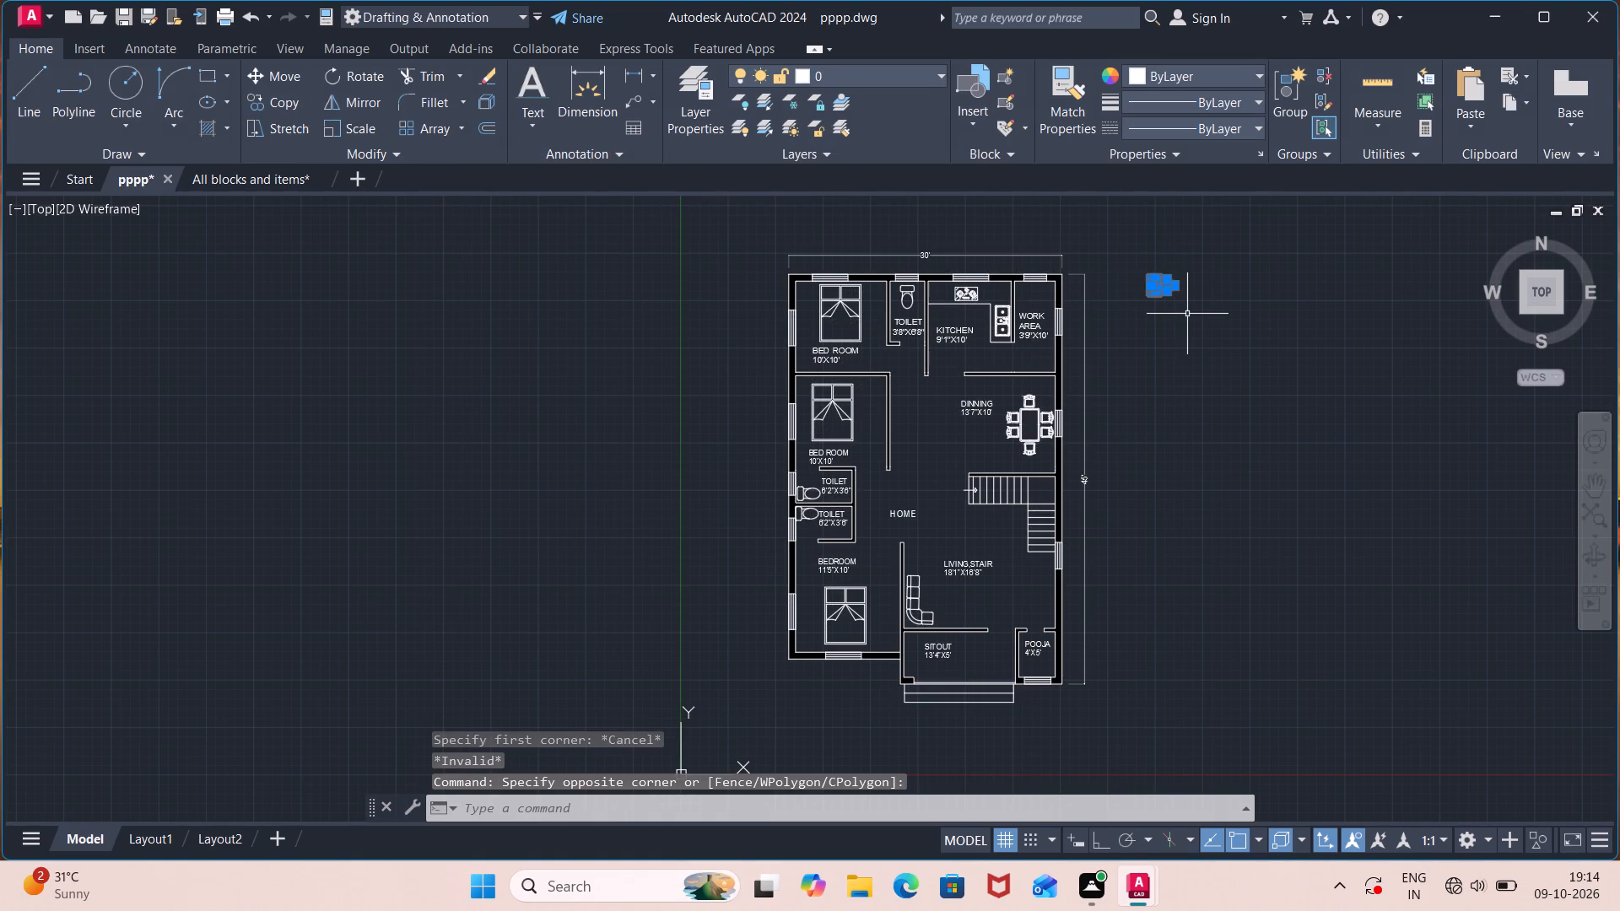
pyautogui.press('Delete')
pyautogui.press('BackSpace')
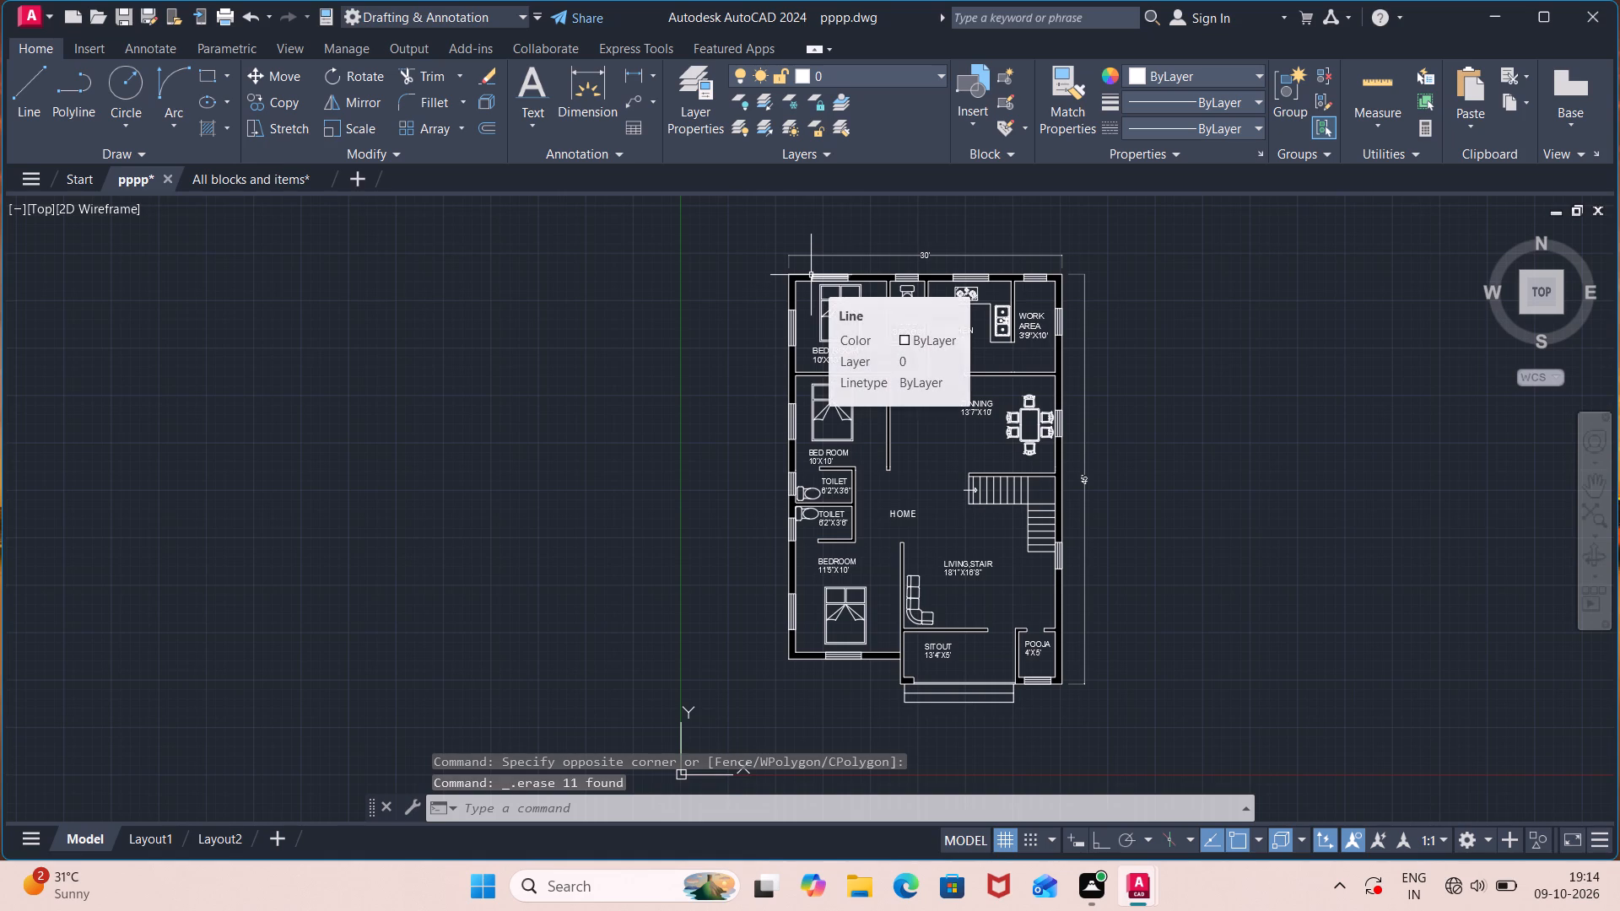
# Plot the floor plan with Microsoft Print to PDF, using a plot window that encloses the whole plan and its overall dimensions.
pyautogui.hotkey('ctrl', 'p')
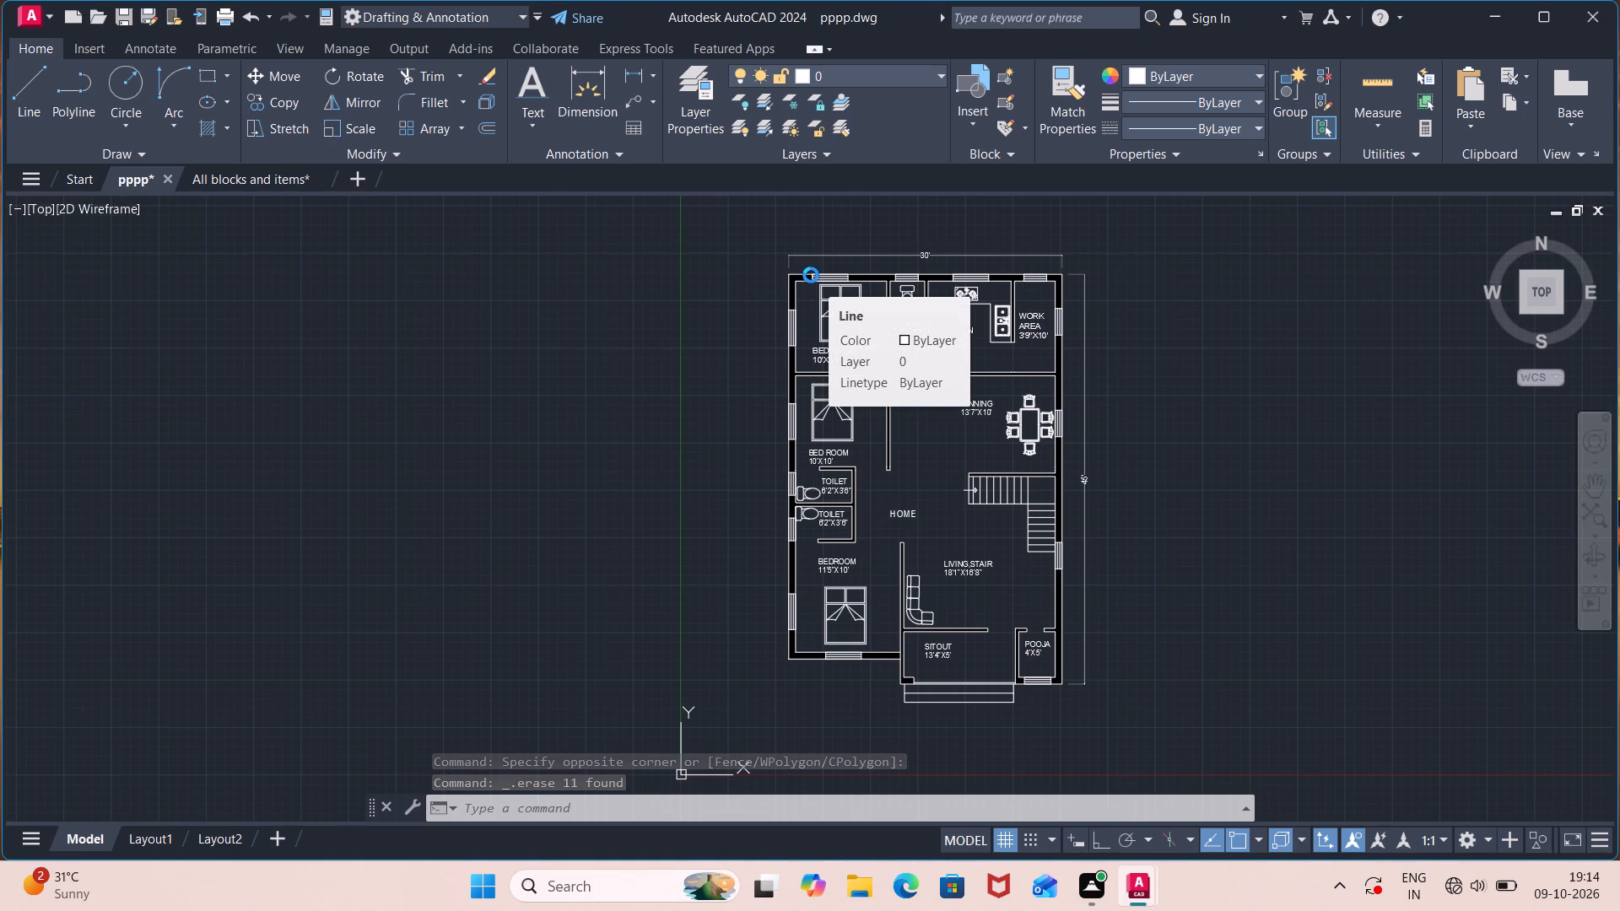
pyautogui.press('Escape')
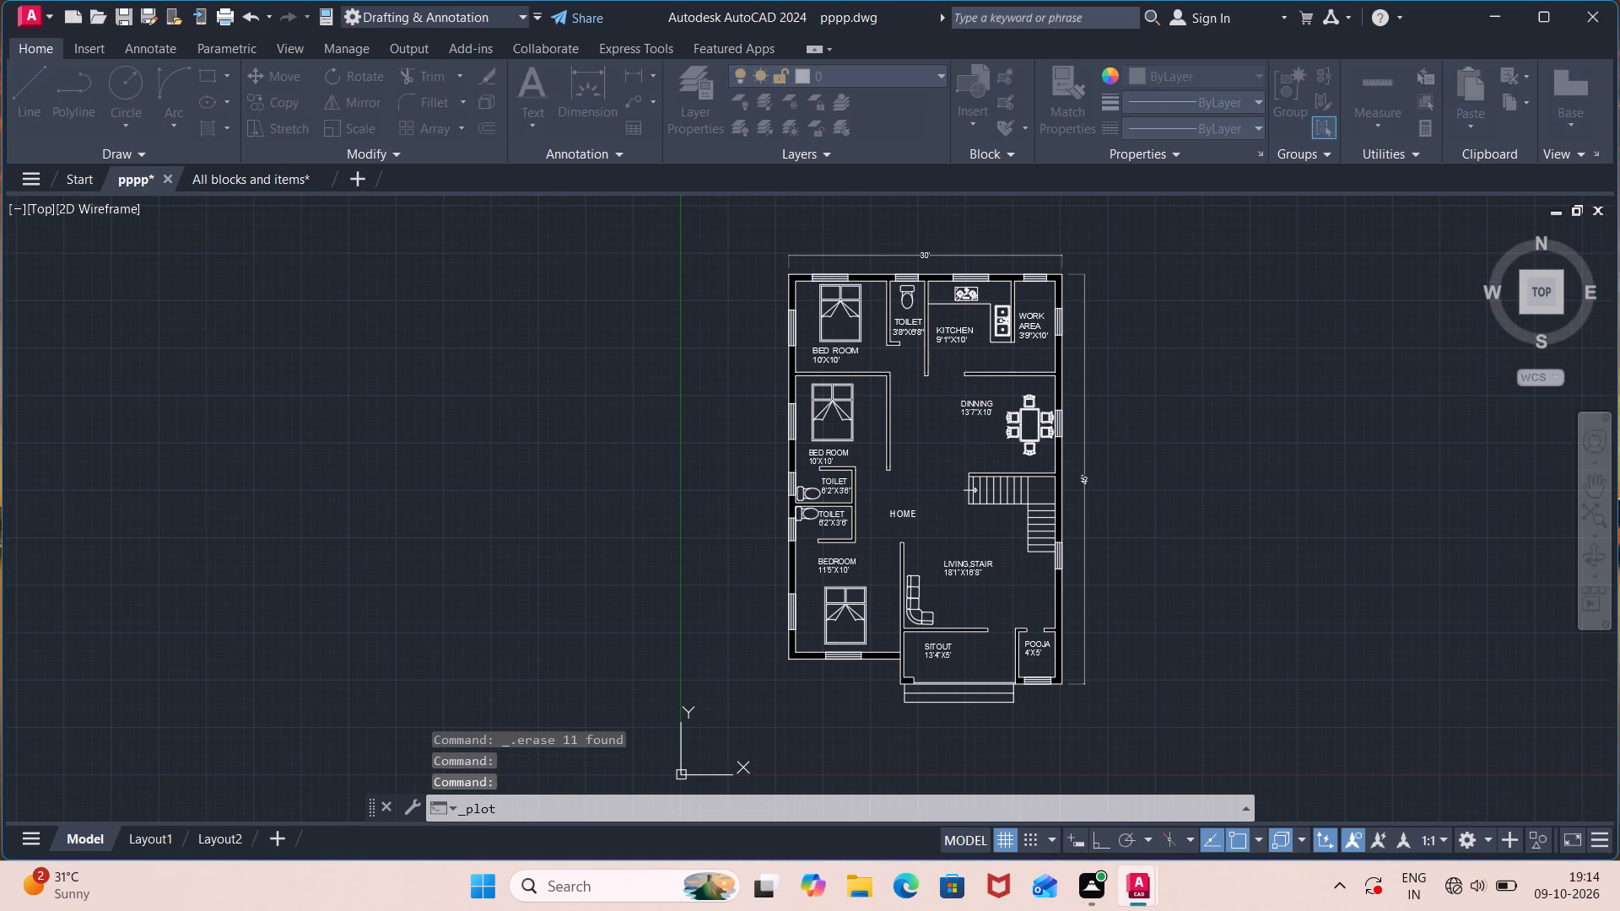
pyautogui.hotkey('ctrl', 'p')
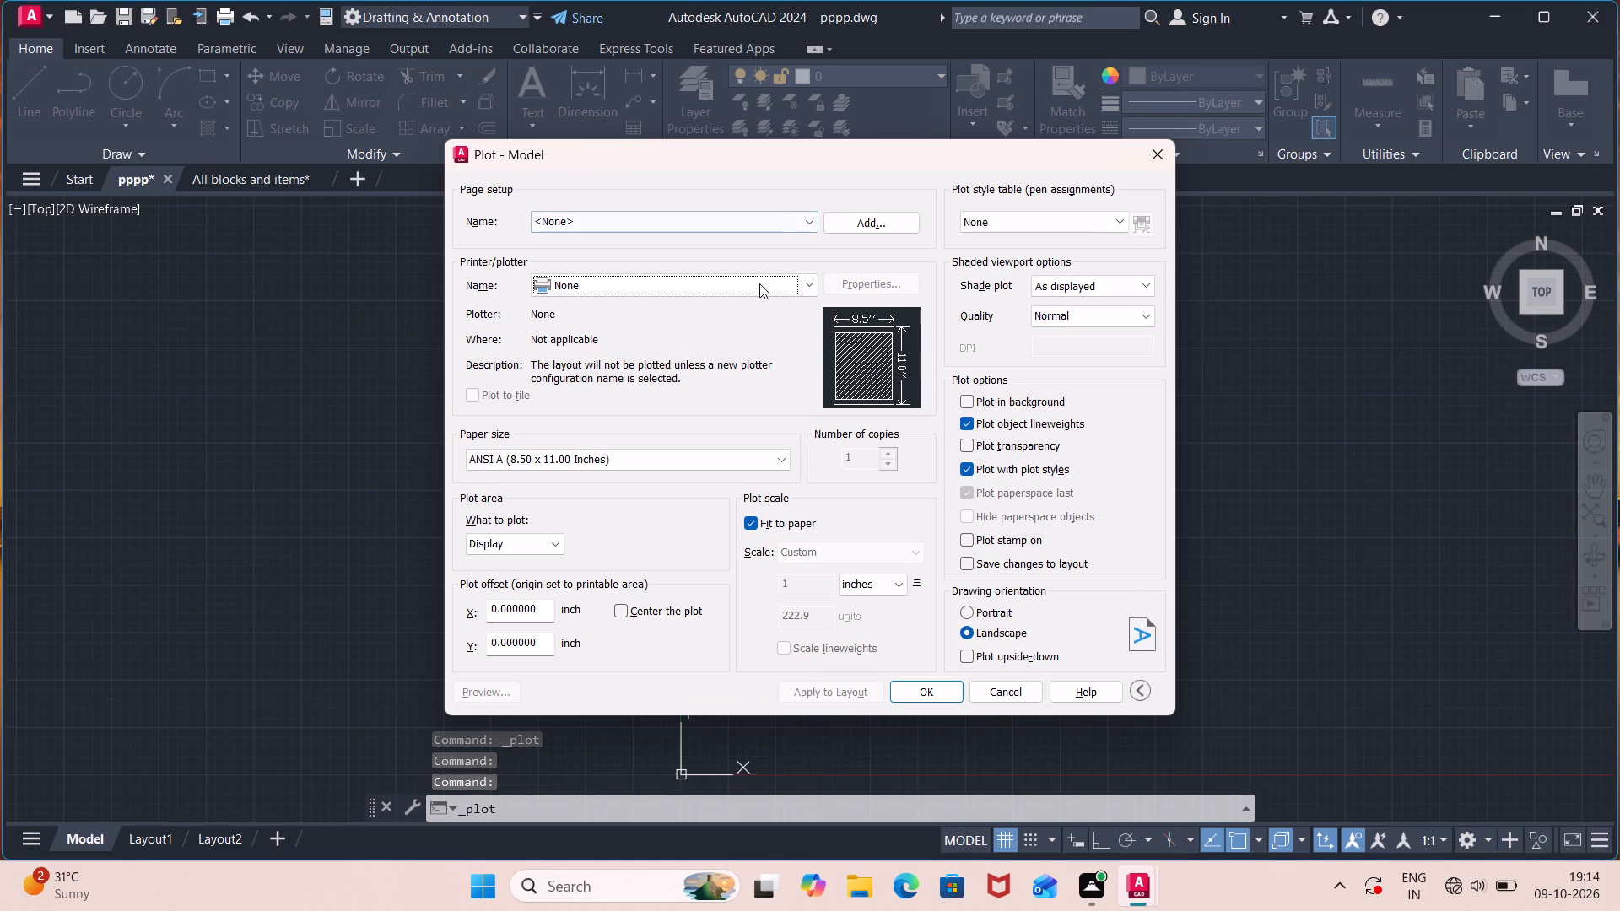
pyautogui.click(807, 285)
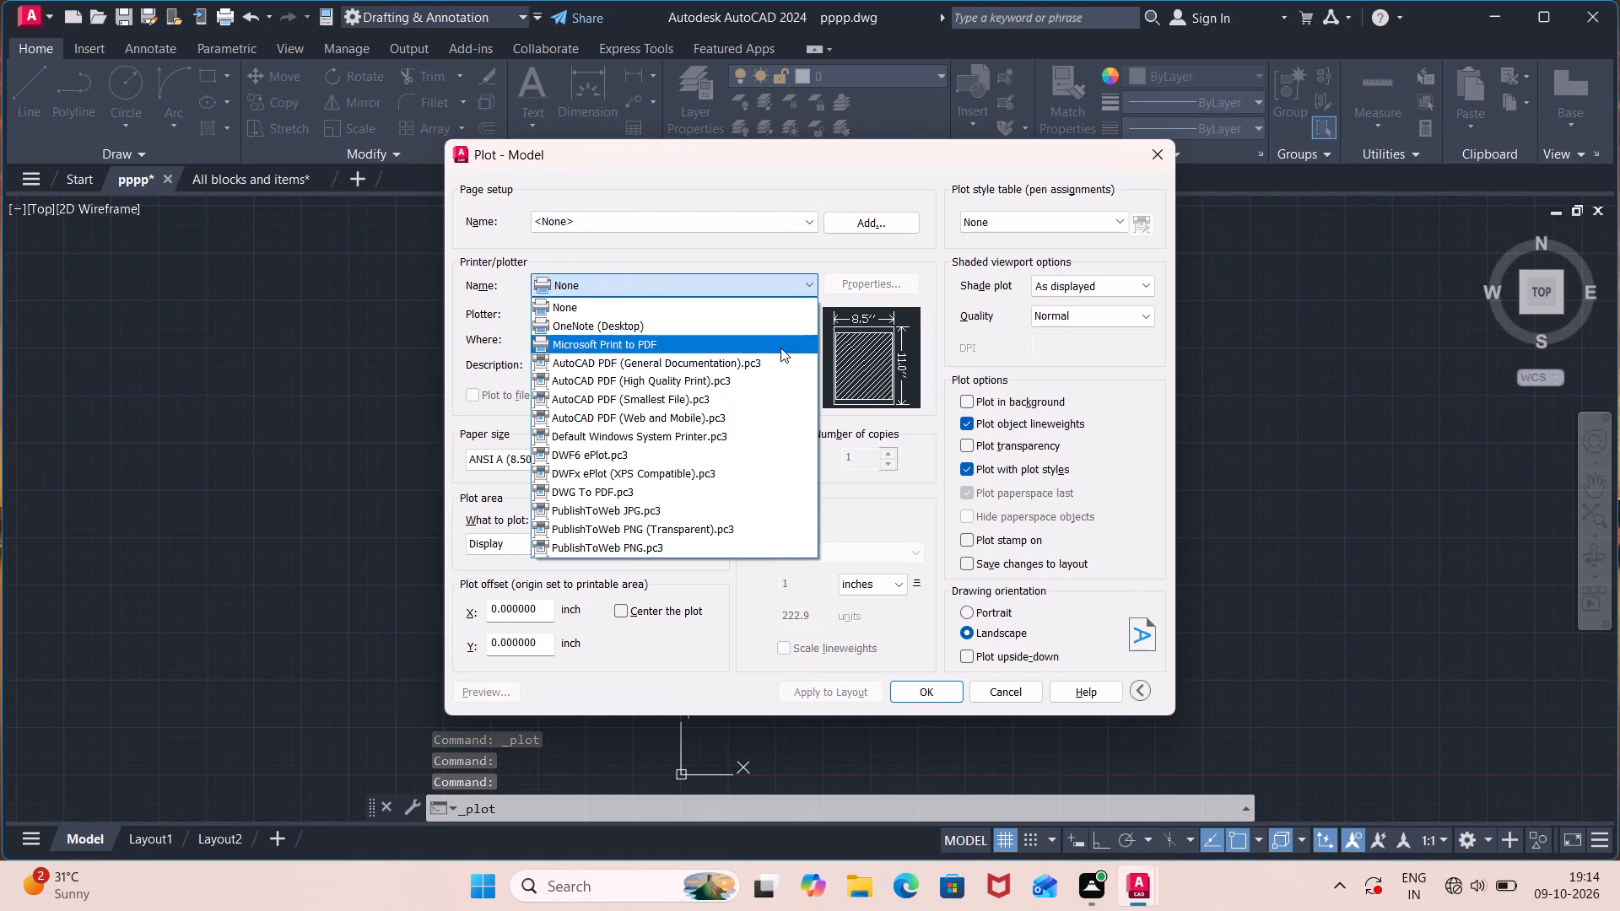
pyautogui.click(779, 346)
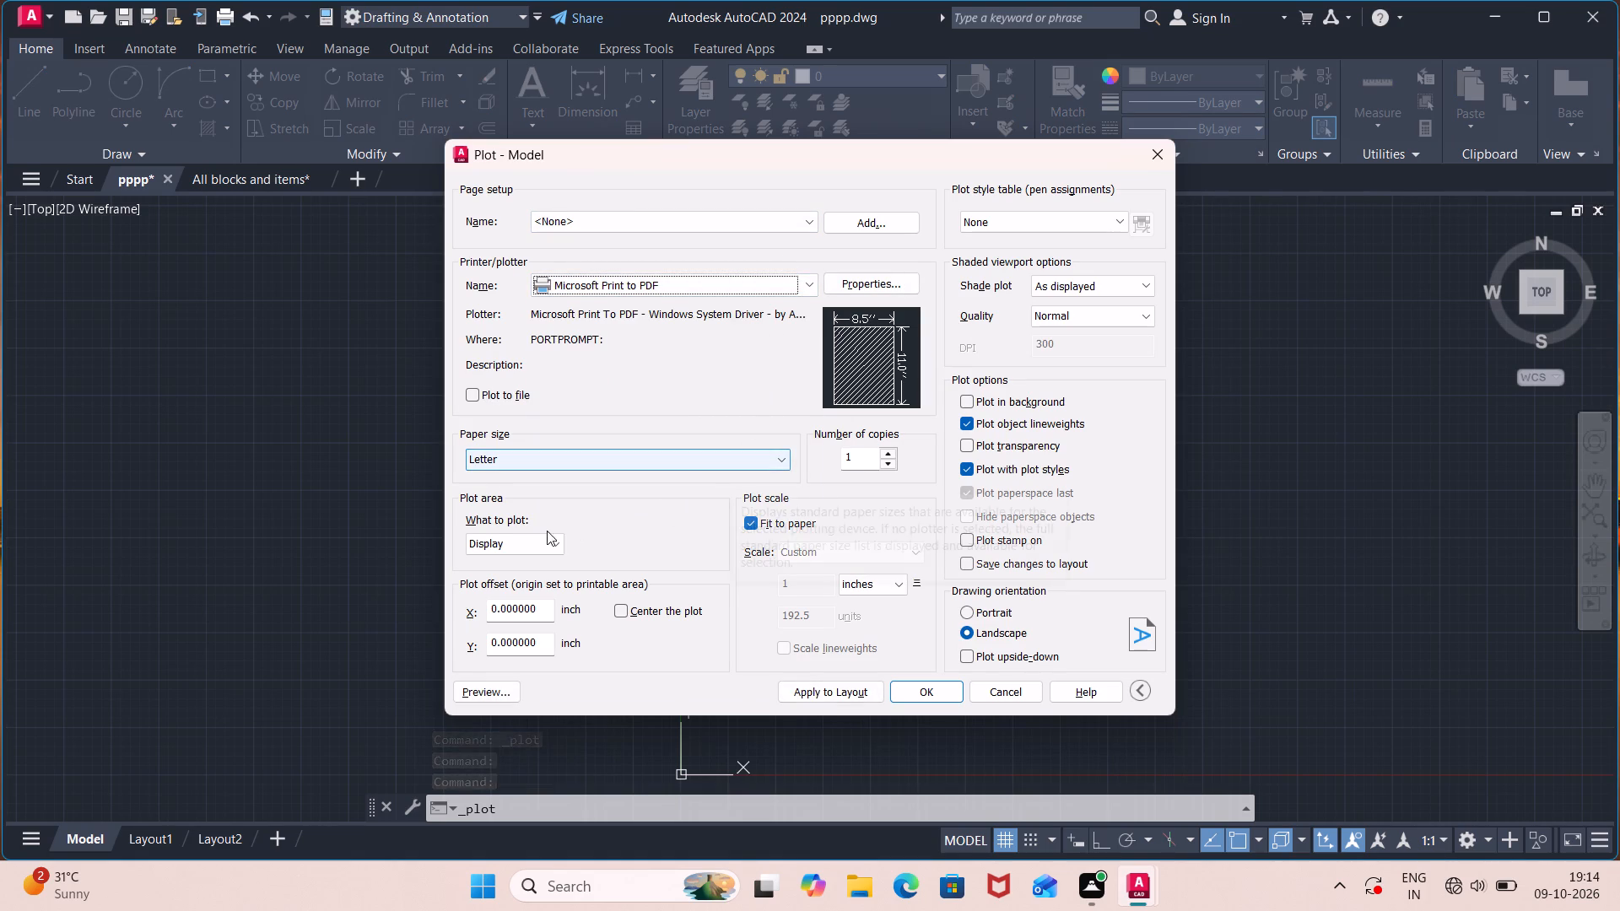
pyautogui.click(538, 551)
pyautogui.click(548, 600)
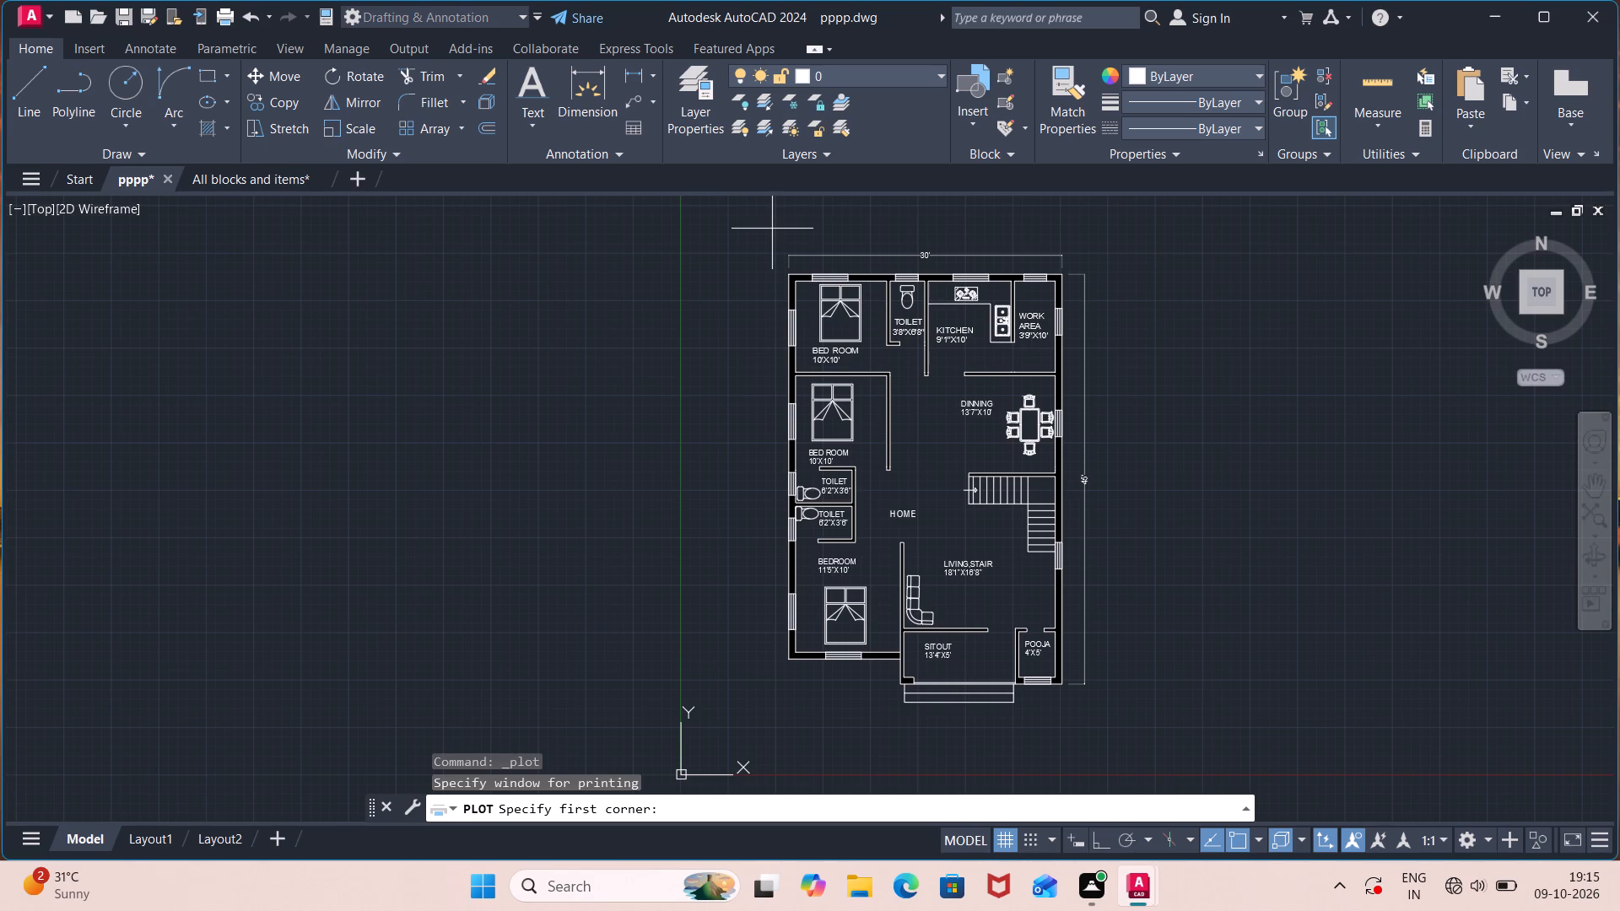
pyautogui.click(765, 240)
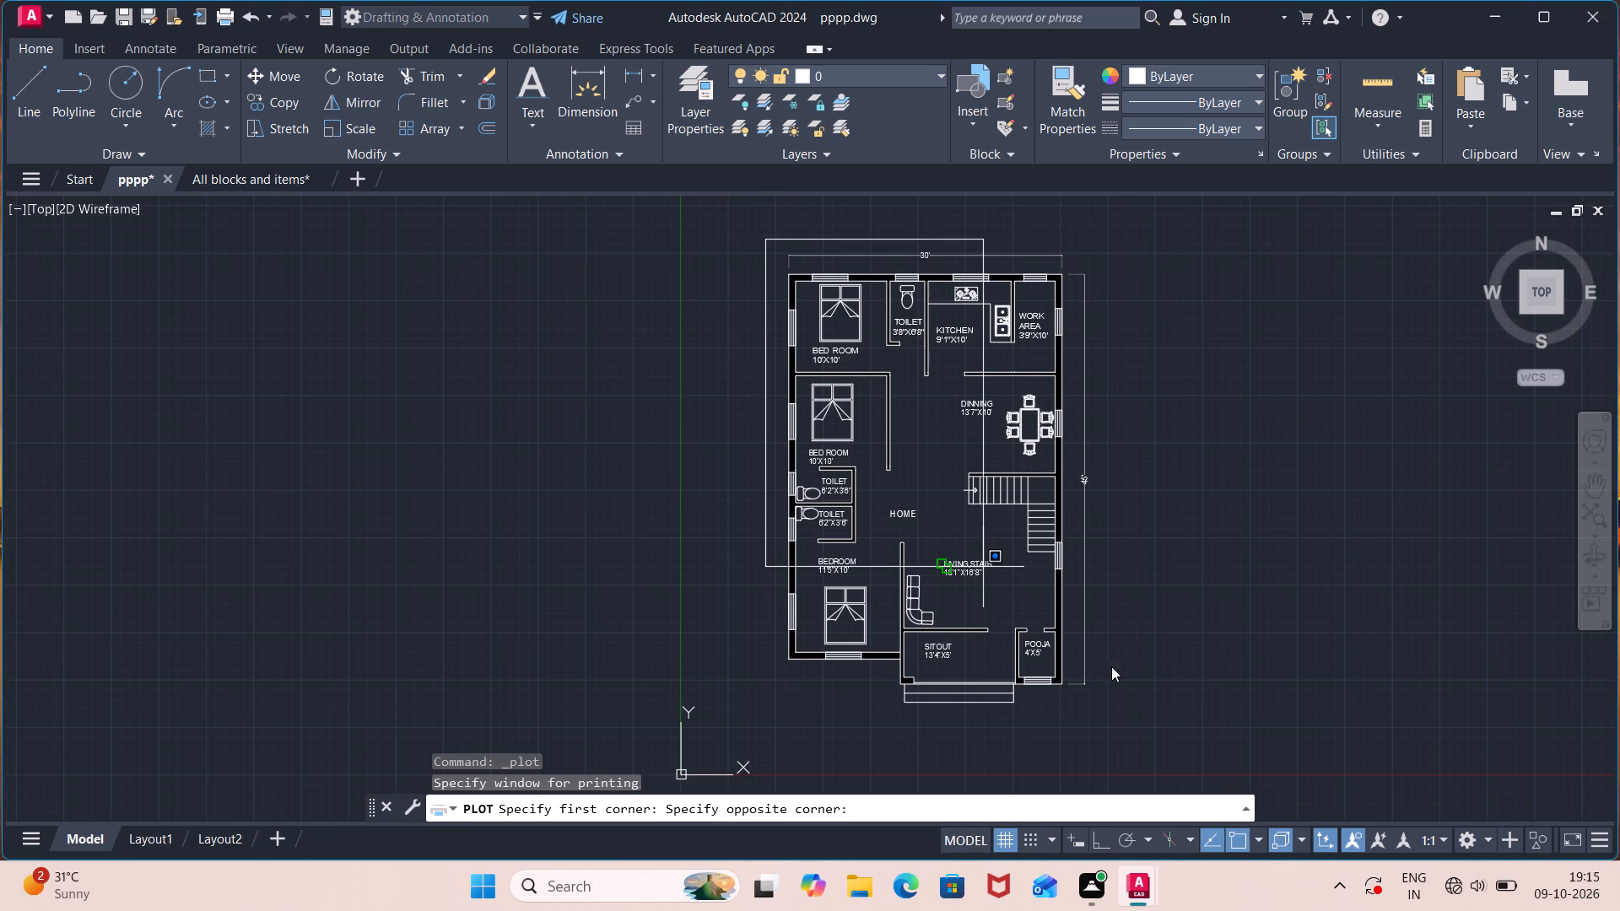
pyautogui.click(1108, 716)
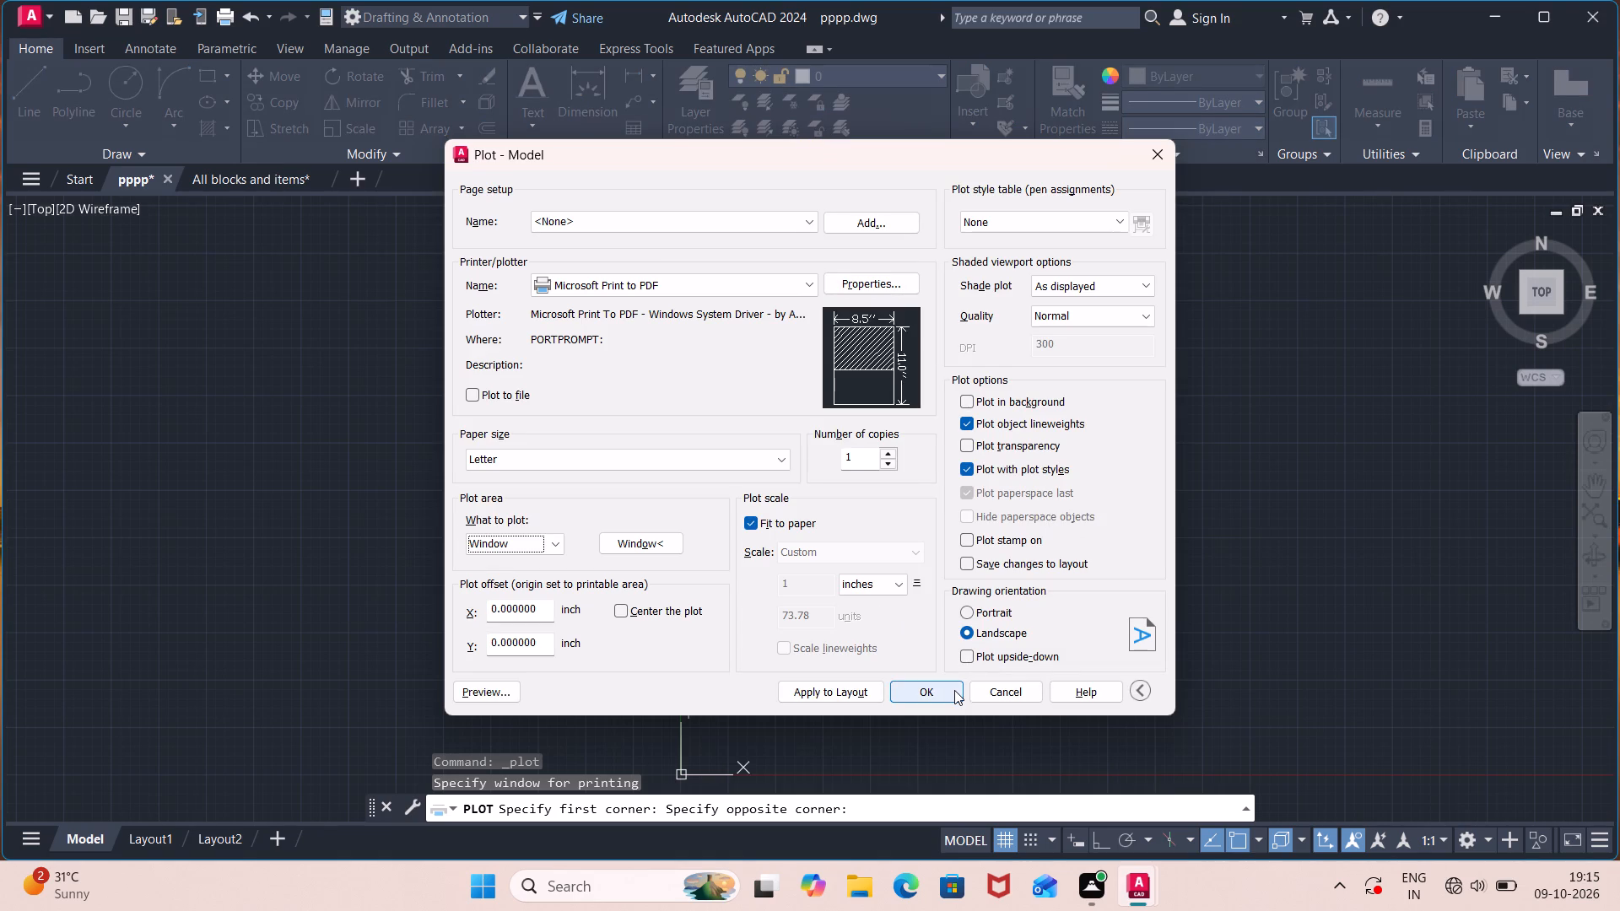
pyautogui.click(954, 690)
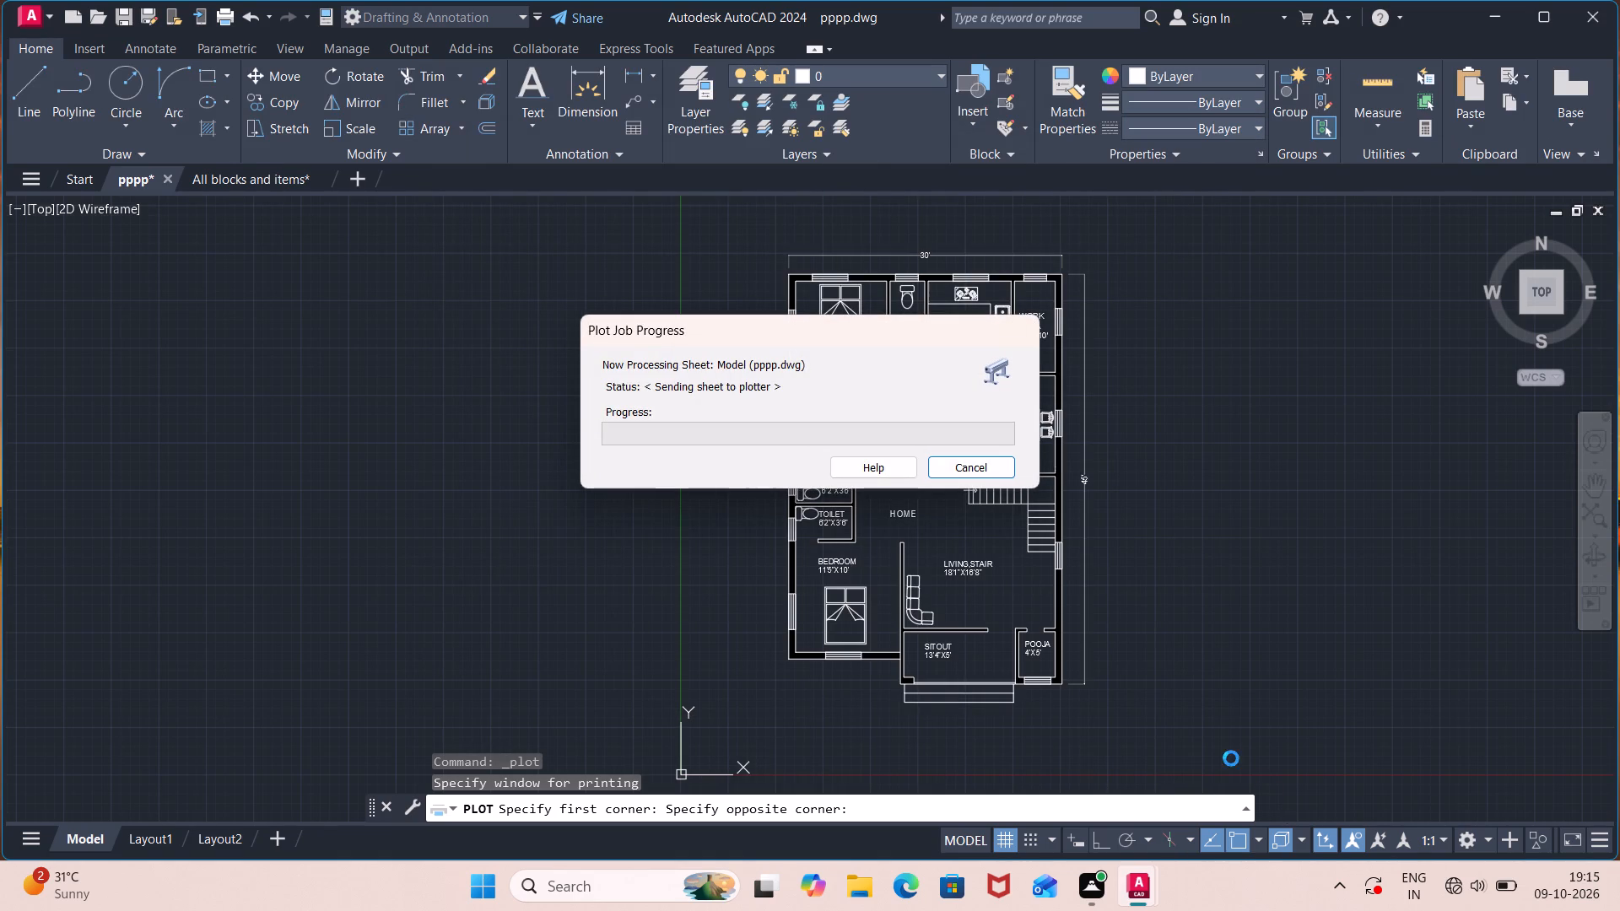
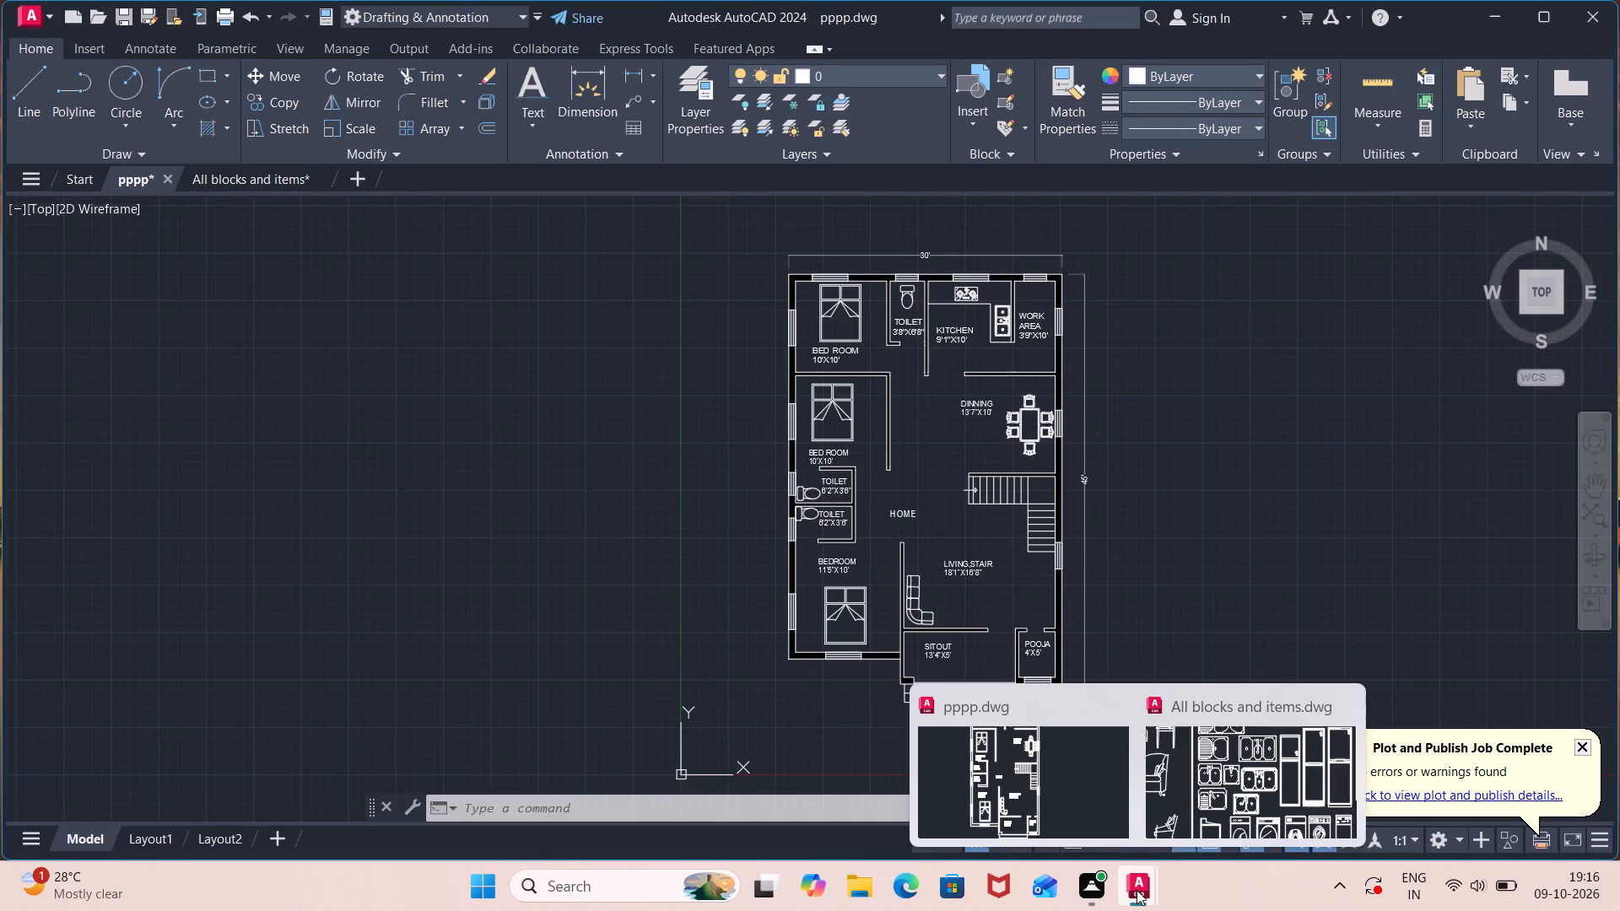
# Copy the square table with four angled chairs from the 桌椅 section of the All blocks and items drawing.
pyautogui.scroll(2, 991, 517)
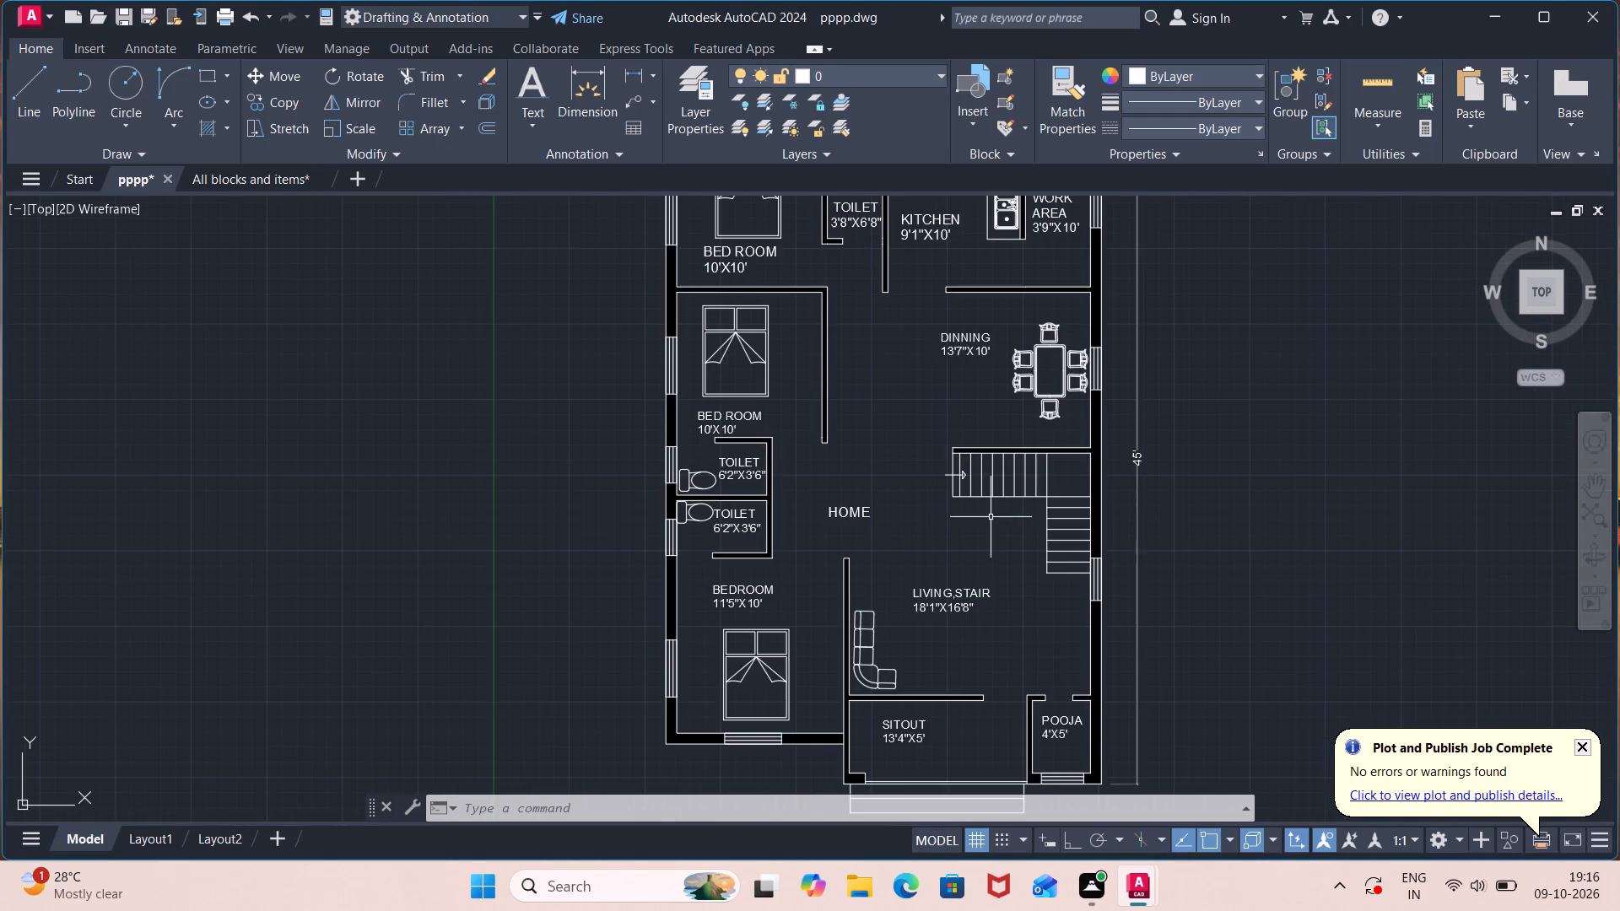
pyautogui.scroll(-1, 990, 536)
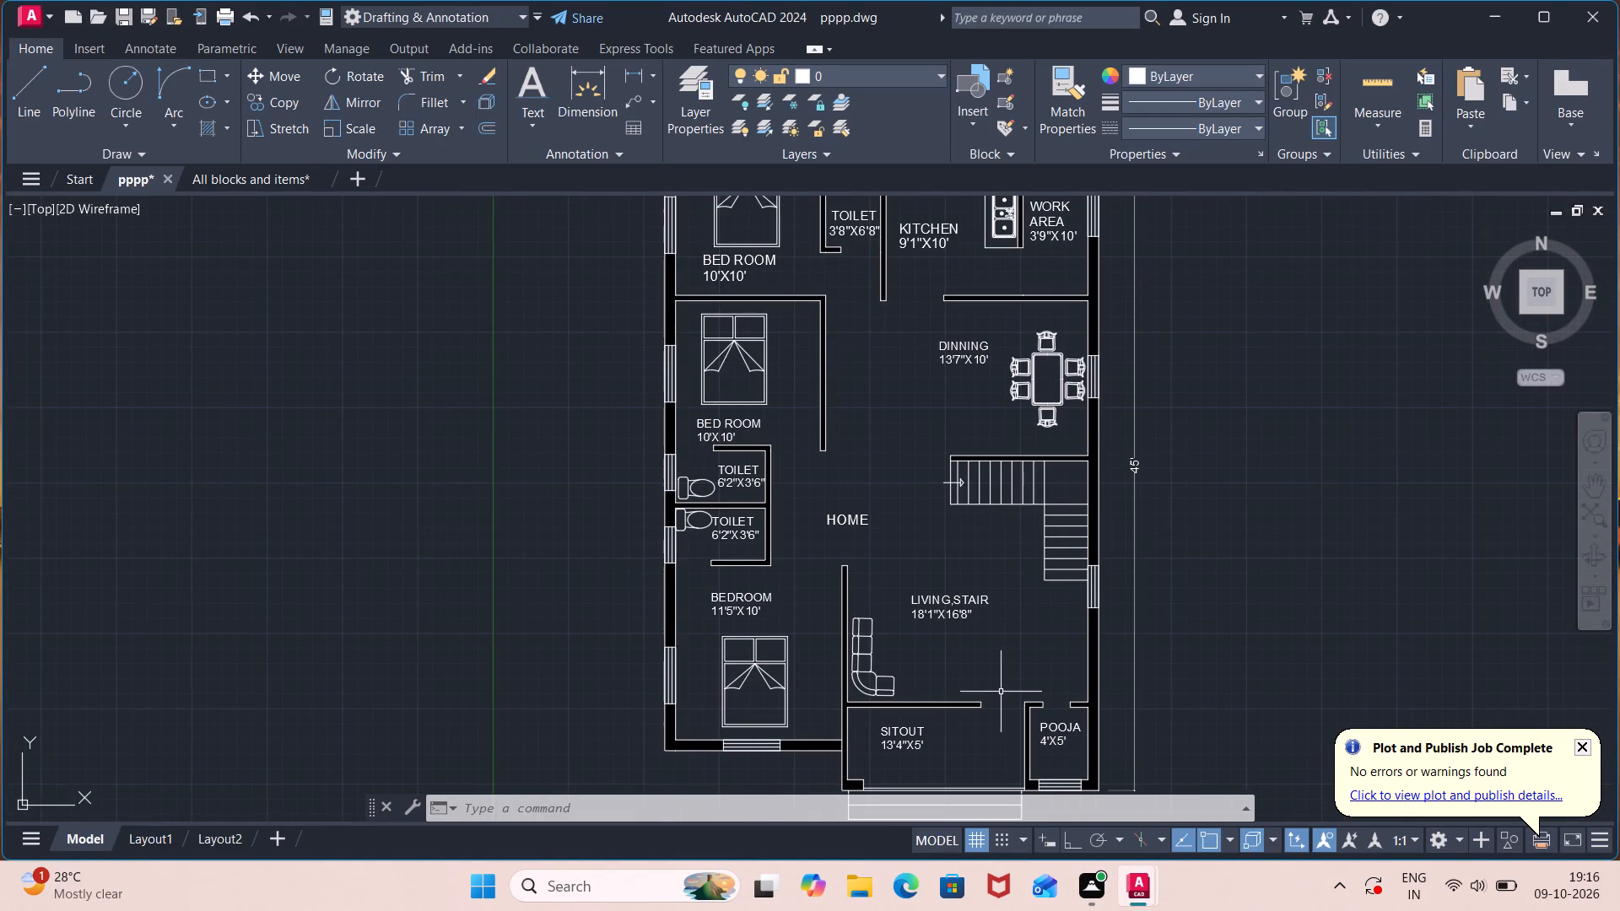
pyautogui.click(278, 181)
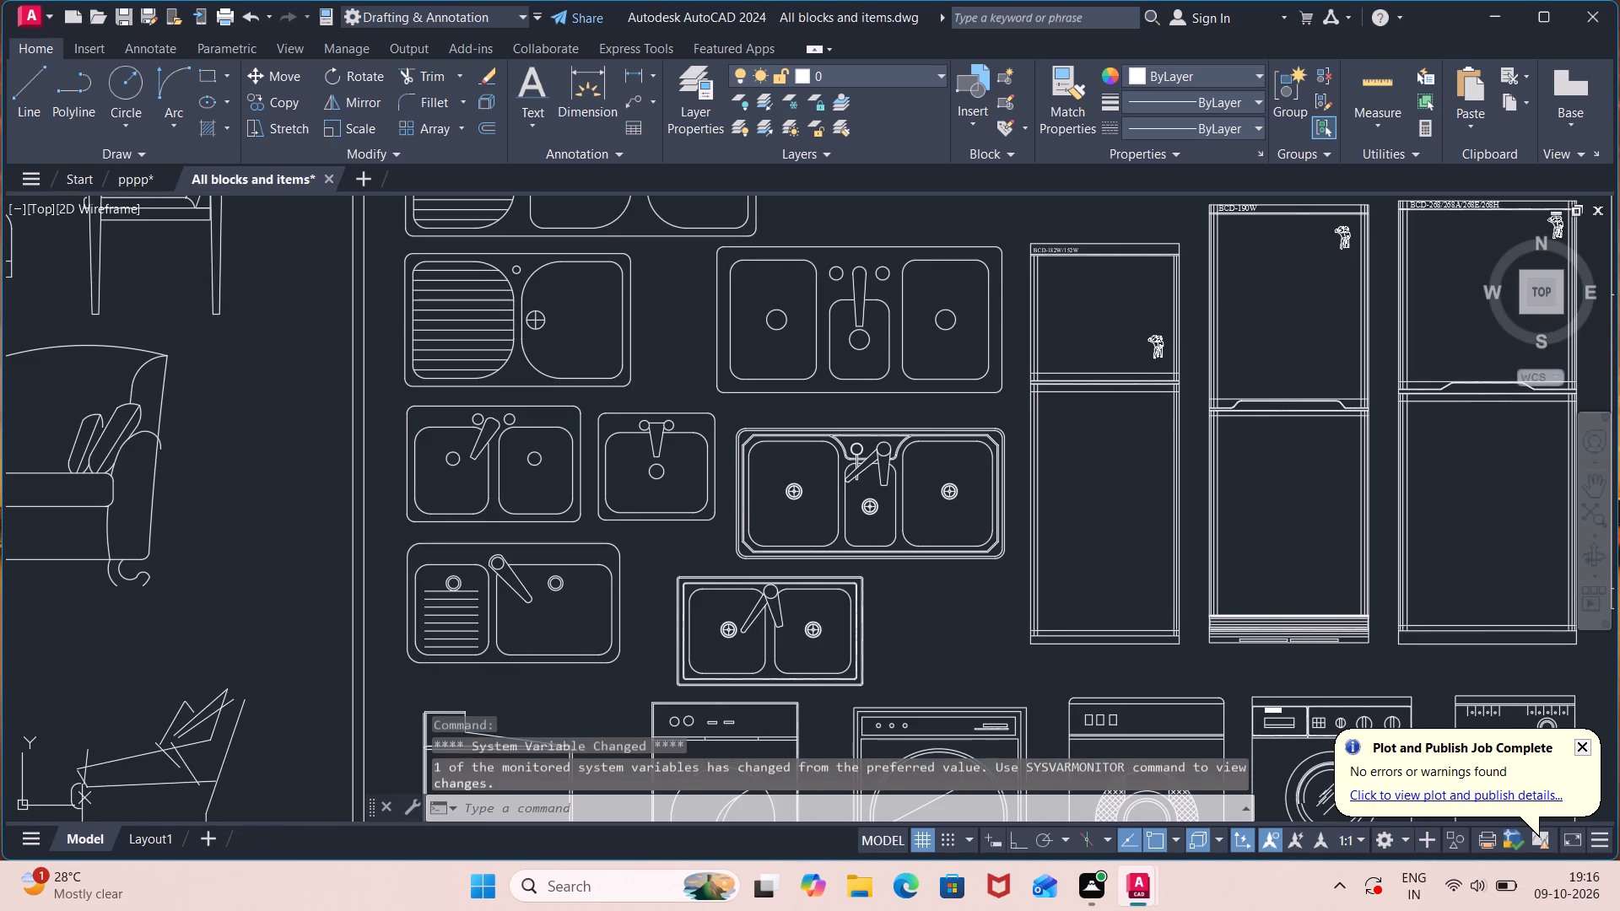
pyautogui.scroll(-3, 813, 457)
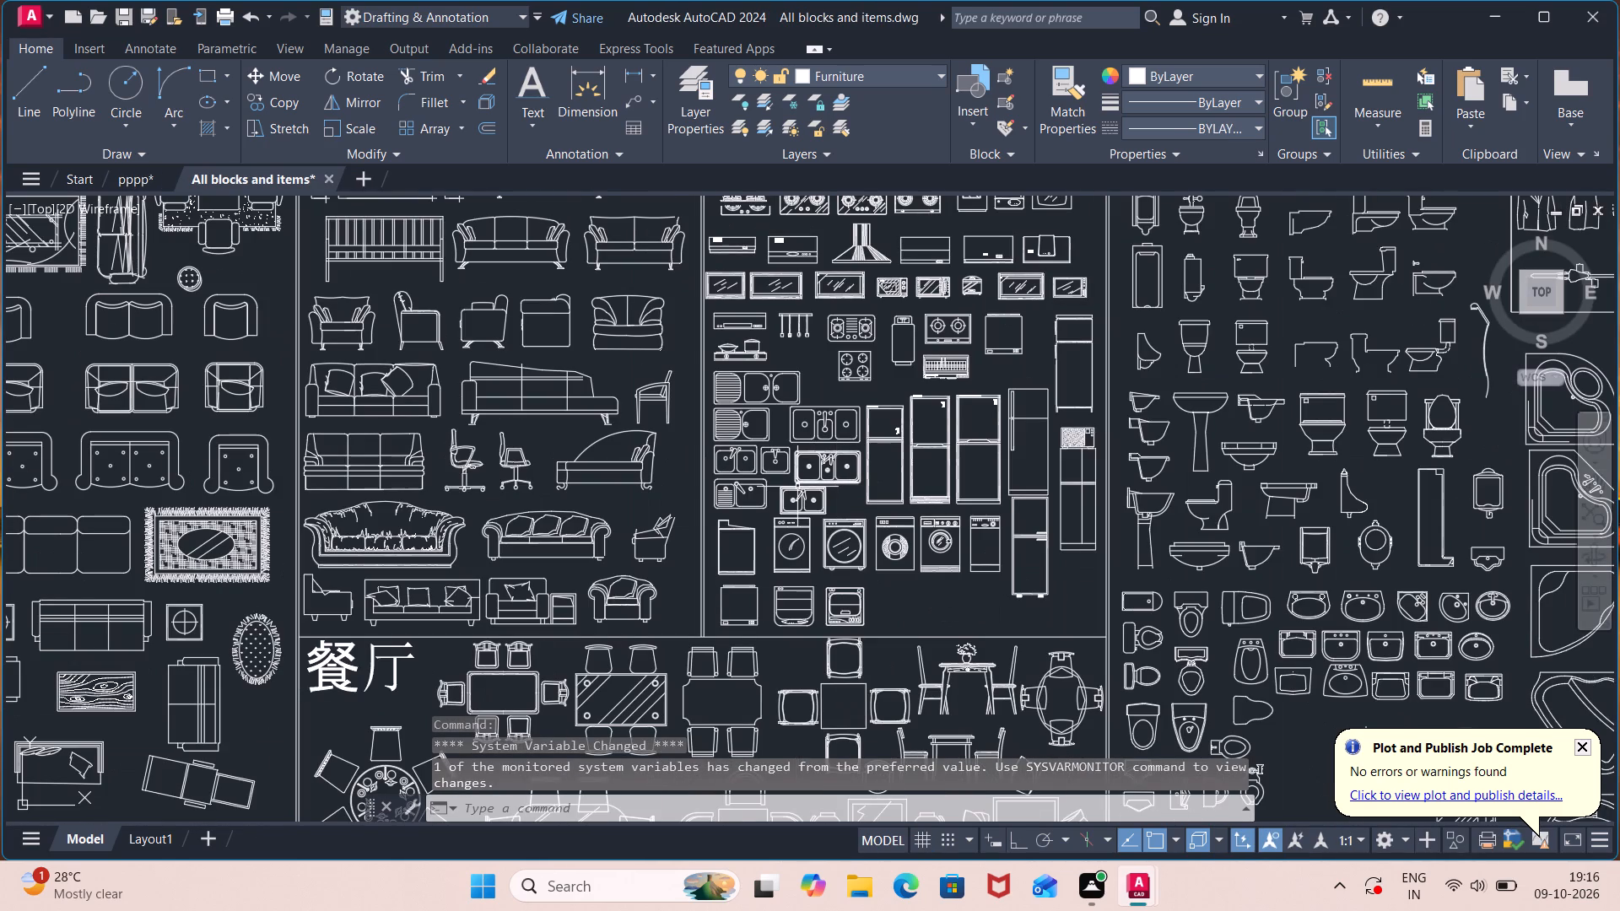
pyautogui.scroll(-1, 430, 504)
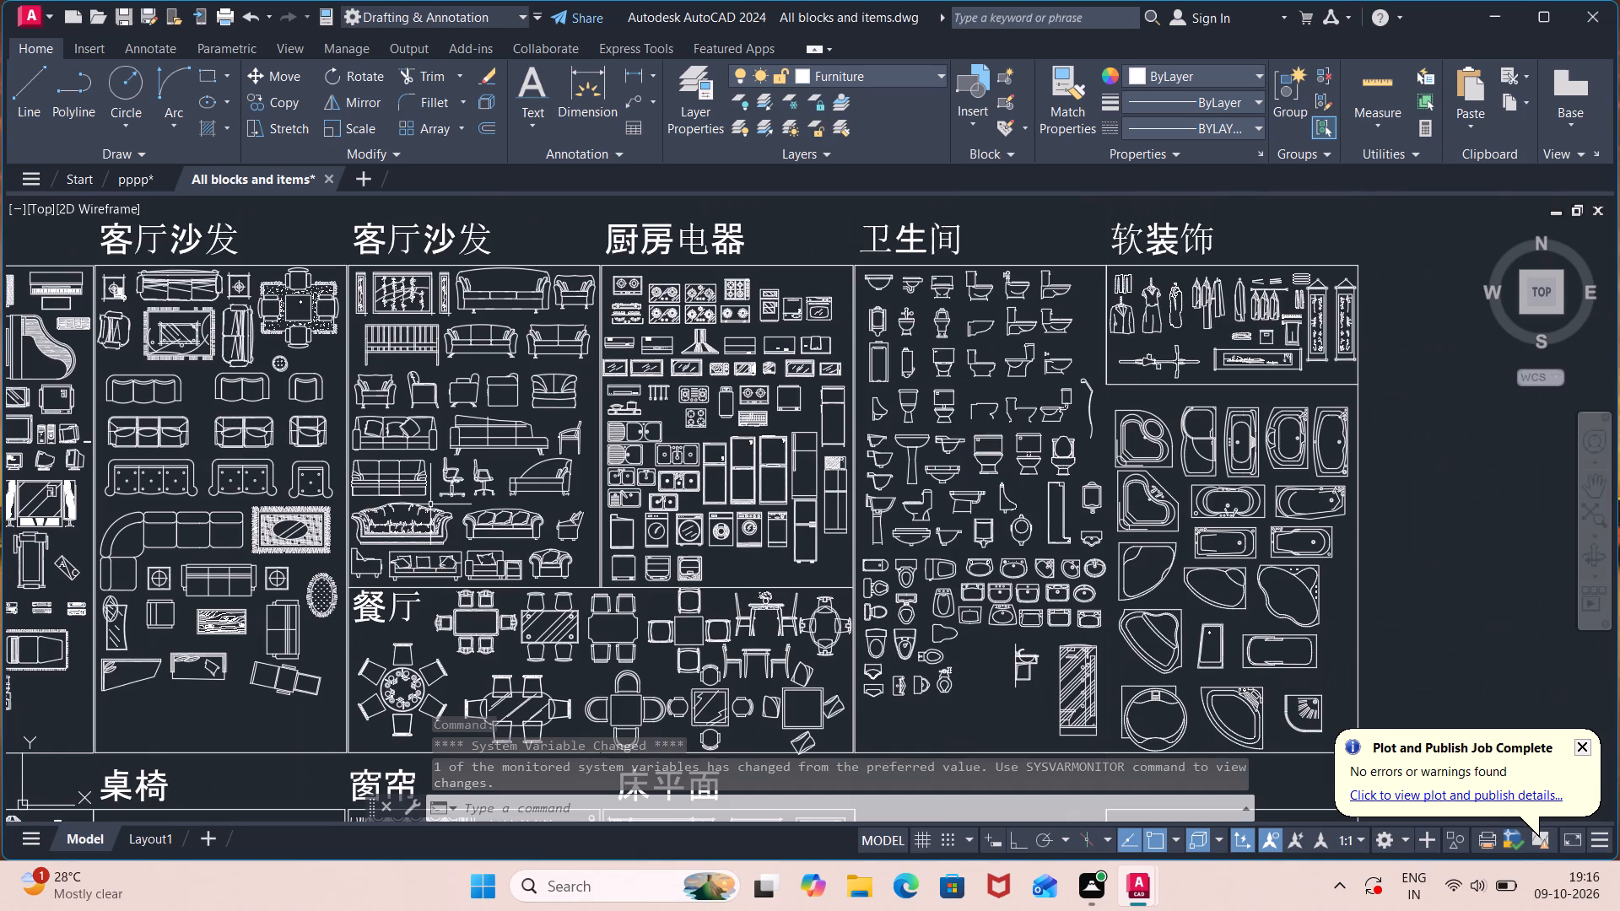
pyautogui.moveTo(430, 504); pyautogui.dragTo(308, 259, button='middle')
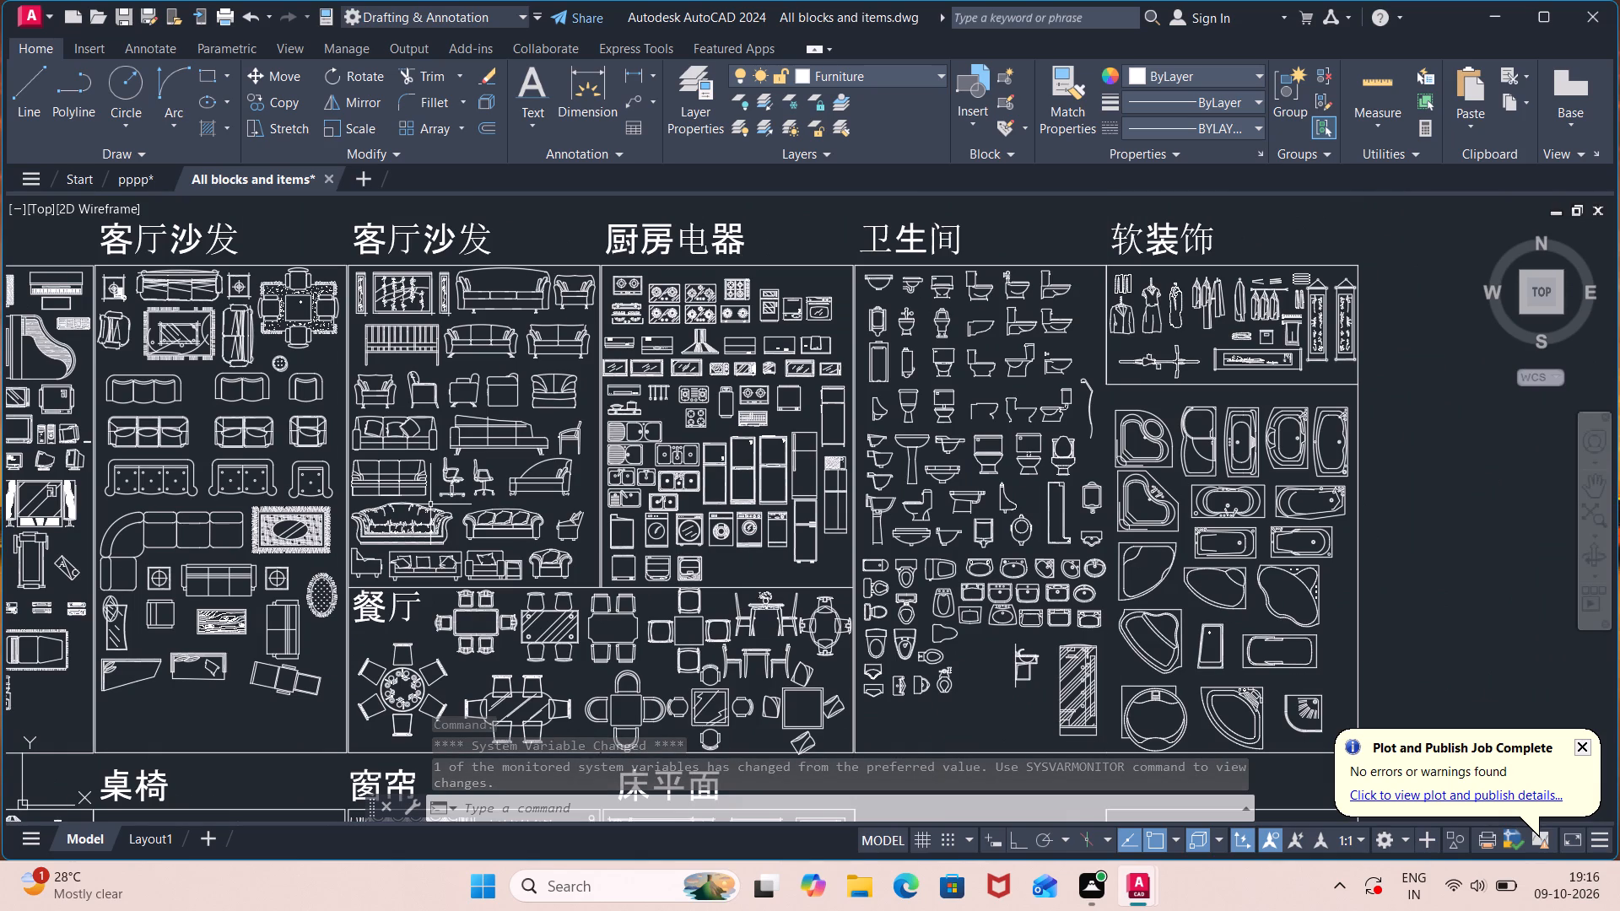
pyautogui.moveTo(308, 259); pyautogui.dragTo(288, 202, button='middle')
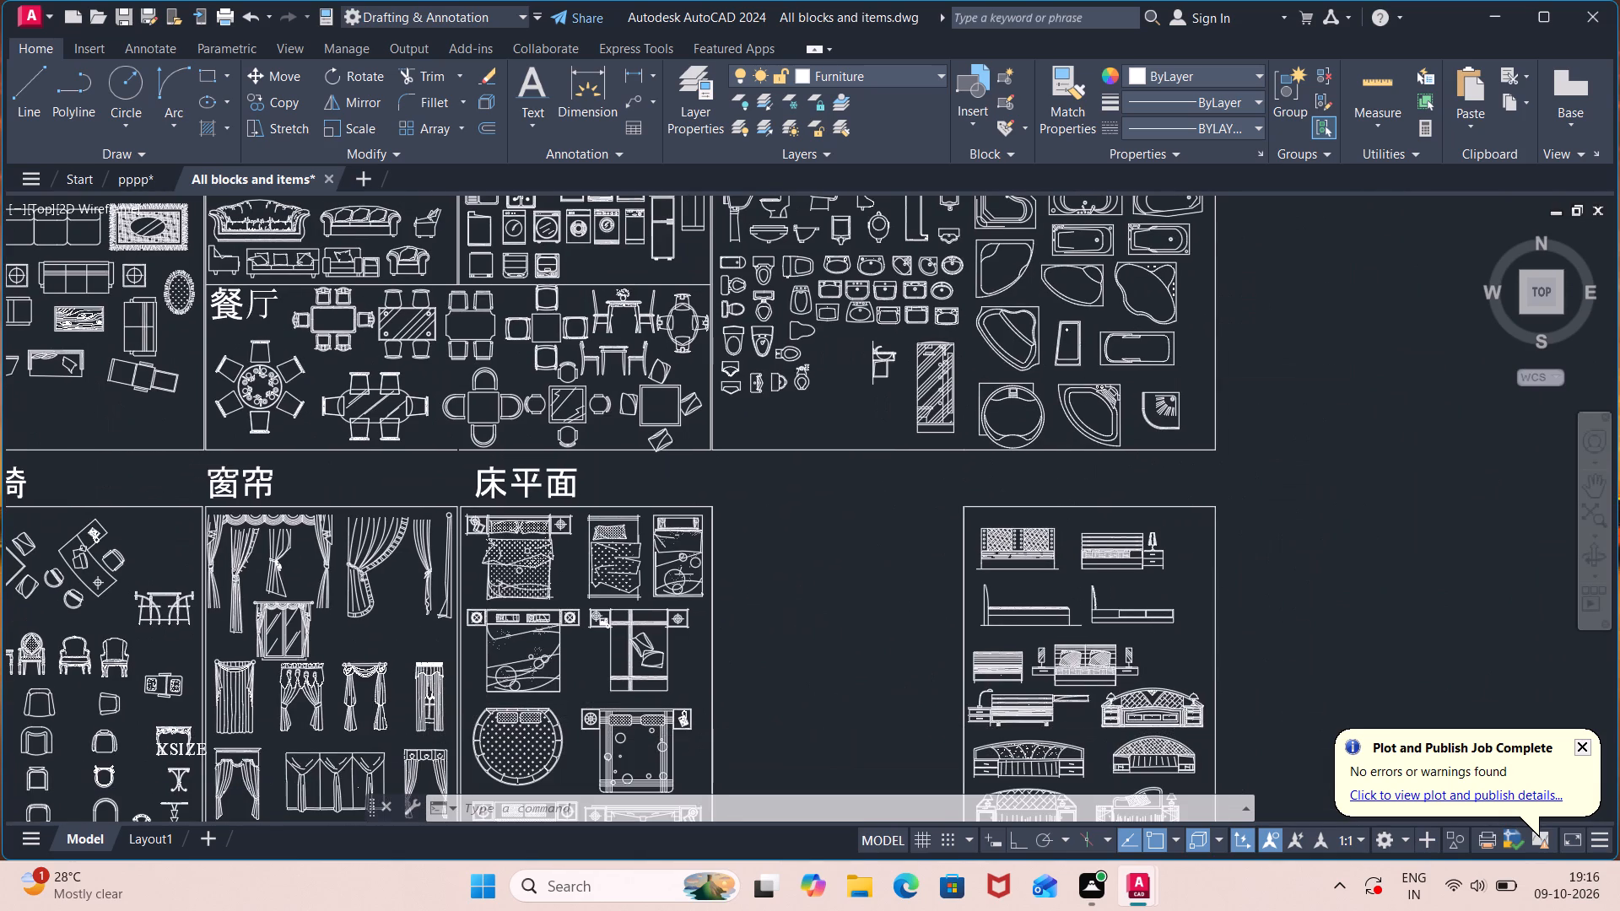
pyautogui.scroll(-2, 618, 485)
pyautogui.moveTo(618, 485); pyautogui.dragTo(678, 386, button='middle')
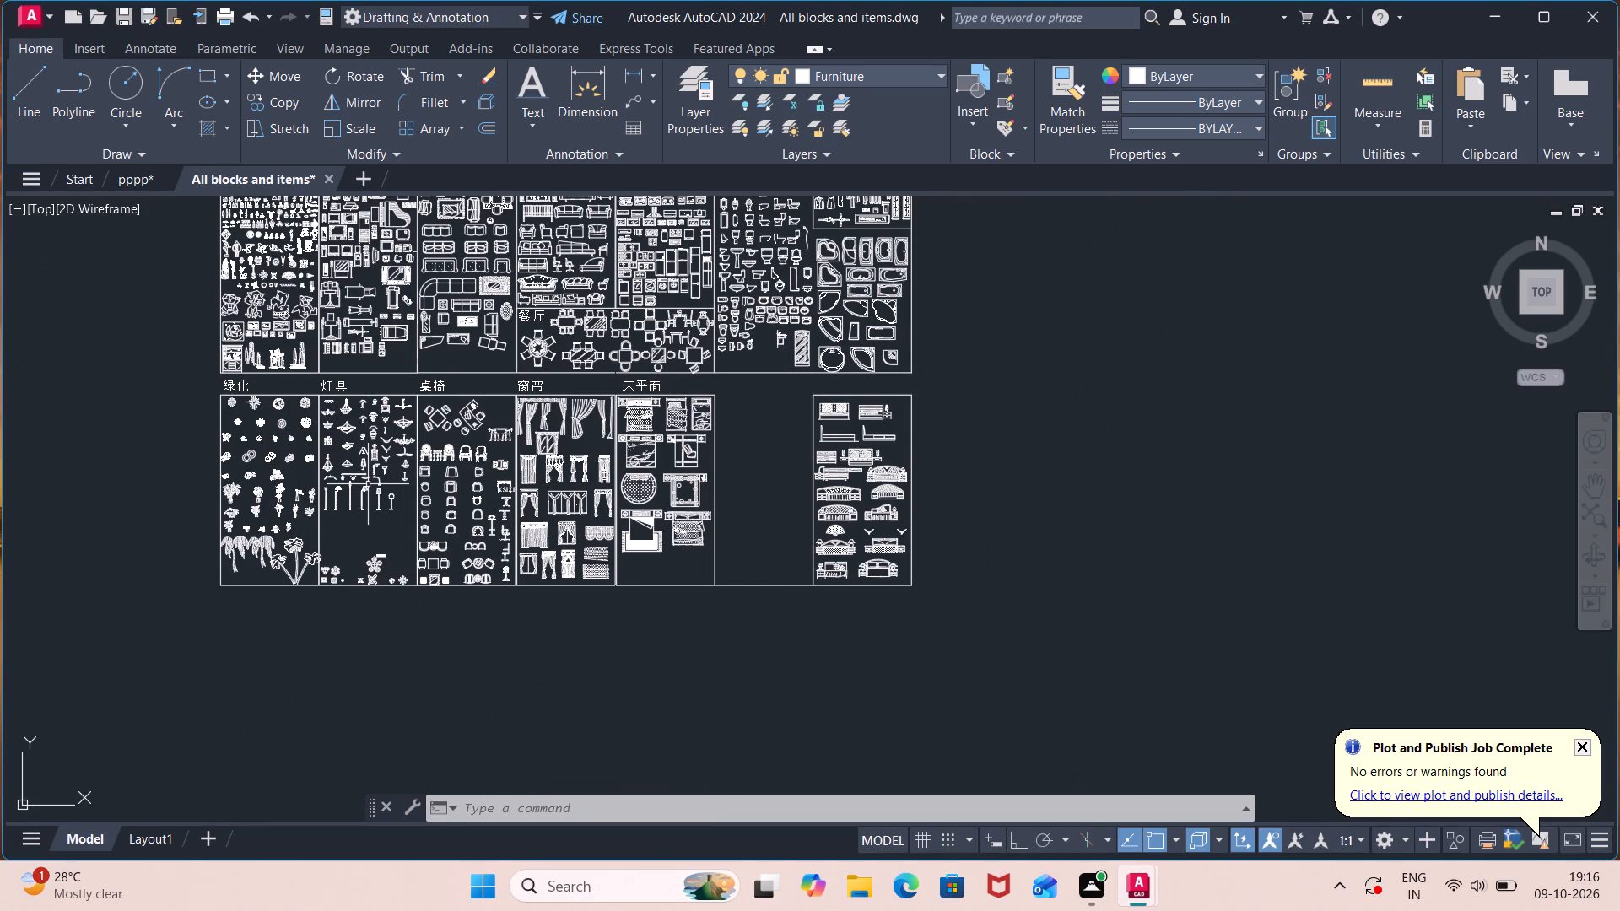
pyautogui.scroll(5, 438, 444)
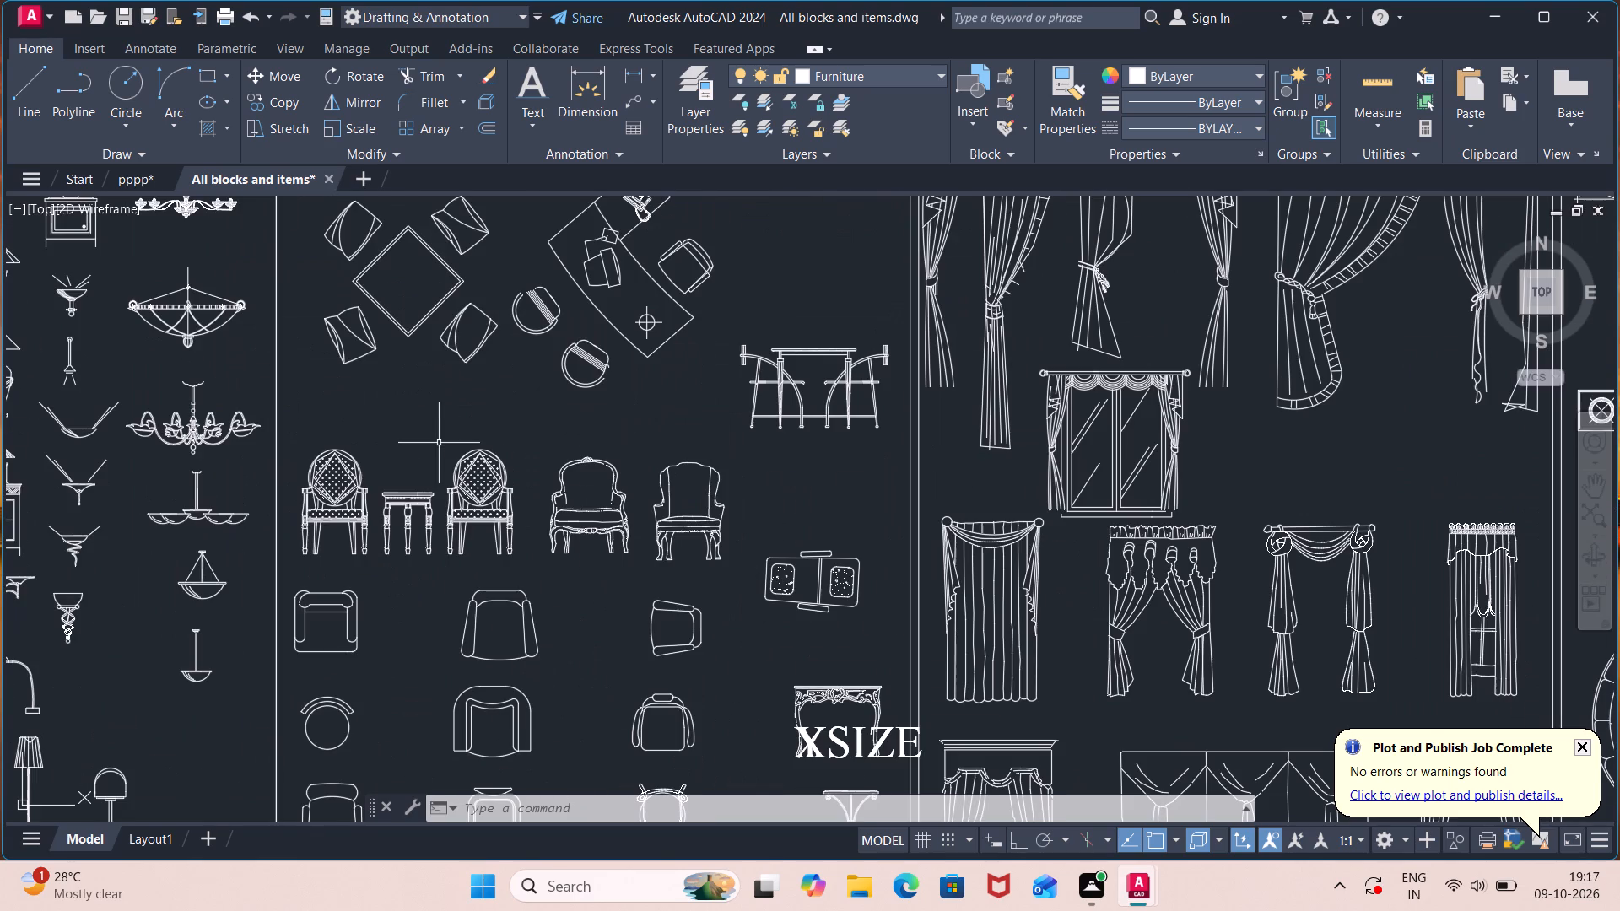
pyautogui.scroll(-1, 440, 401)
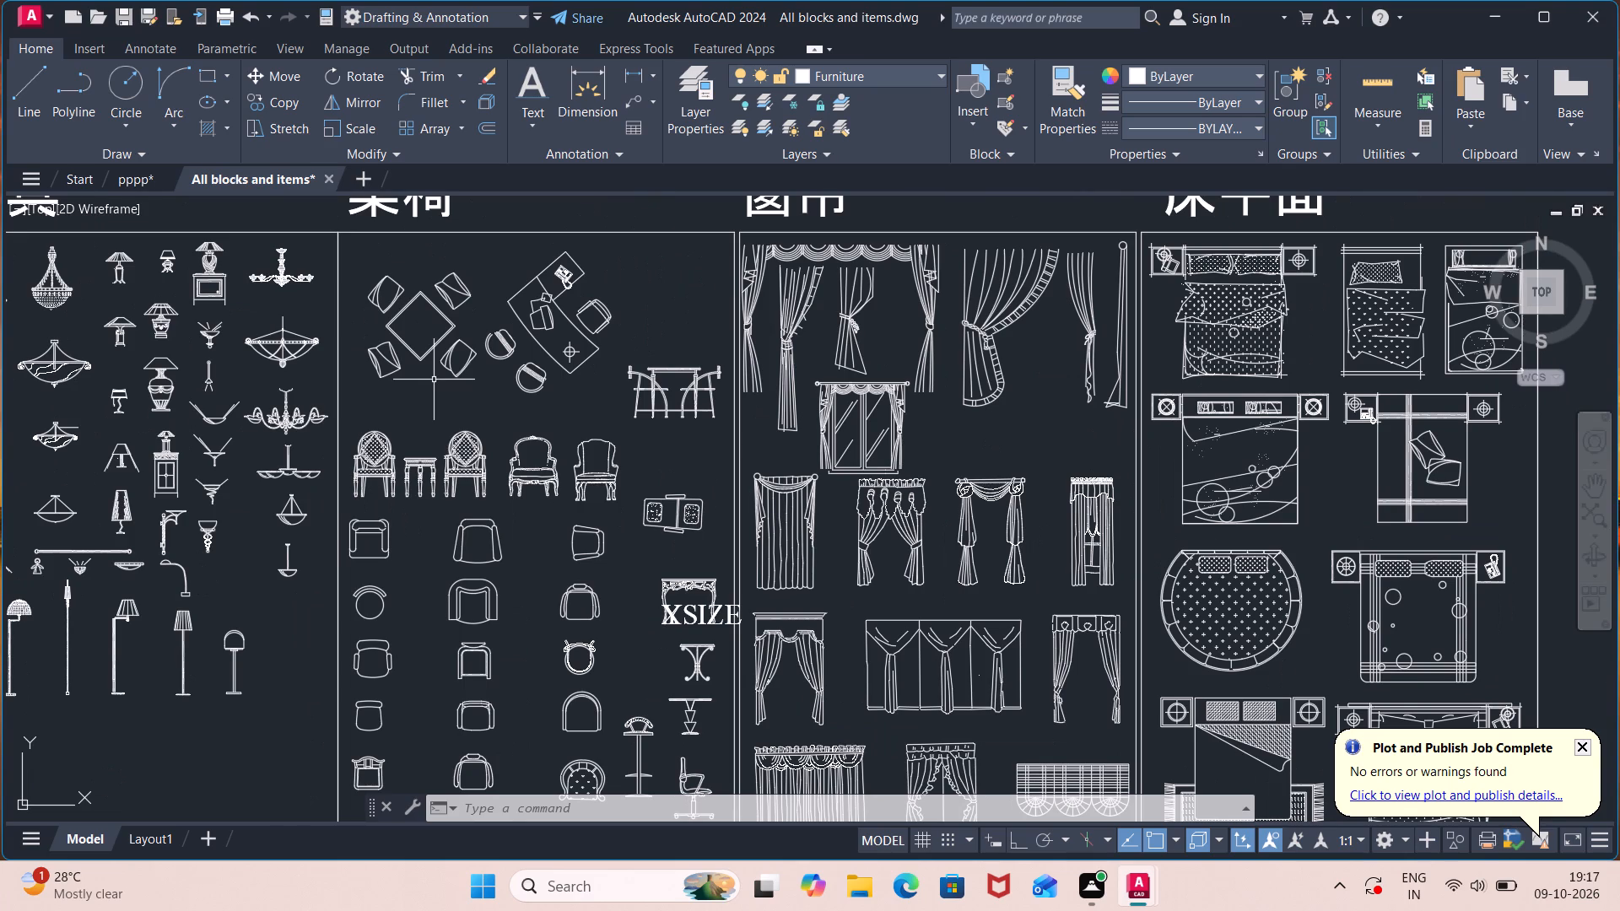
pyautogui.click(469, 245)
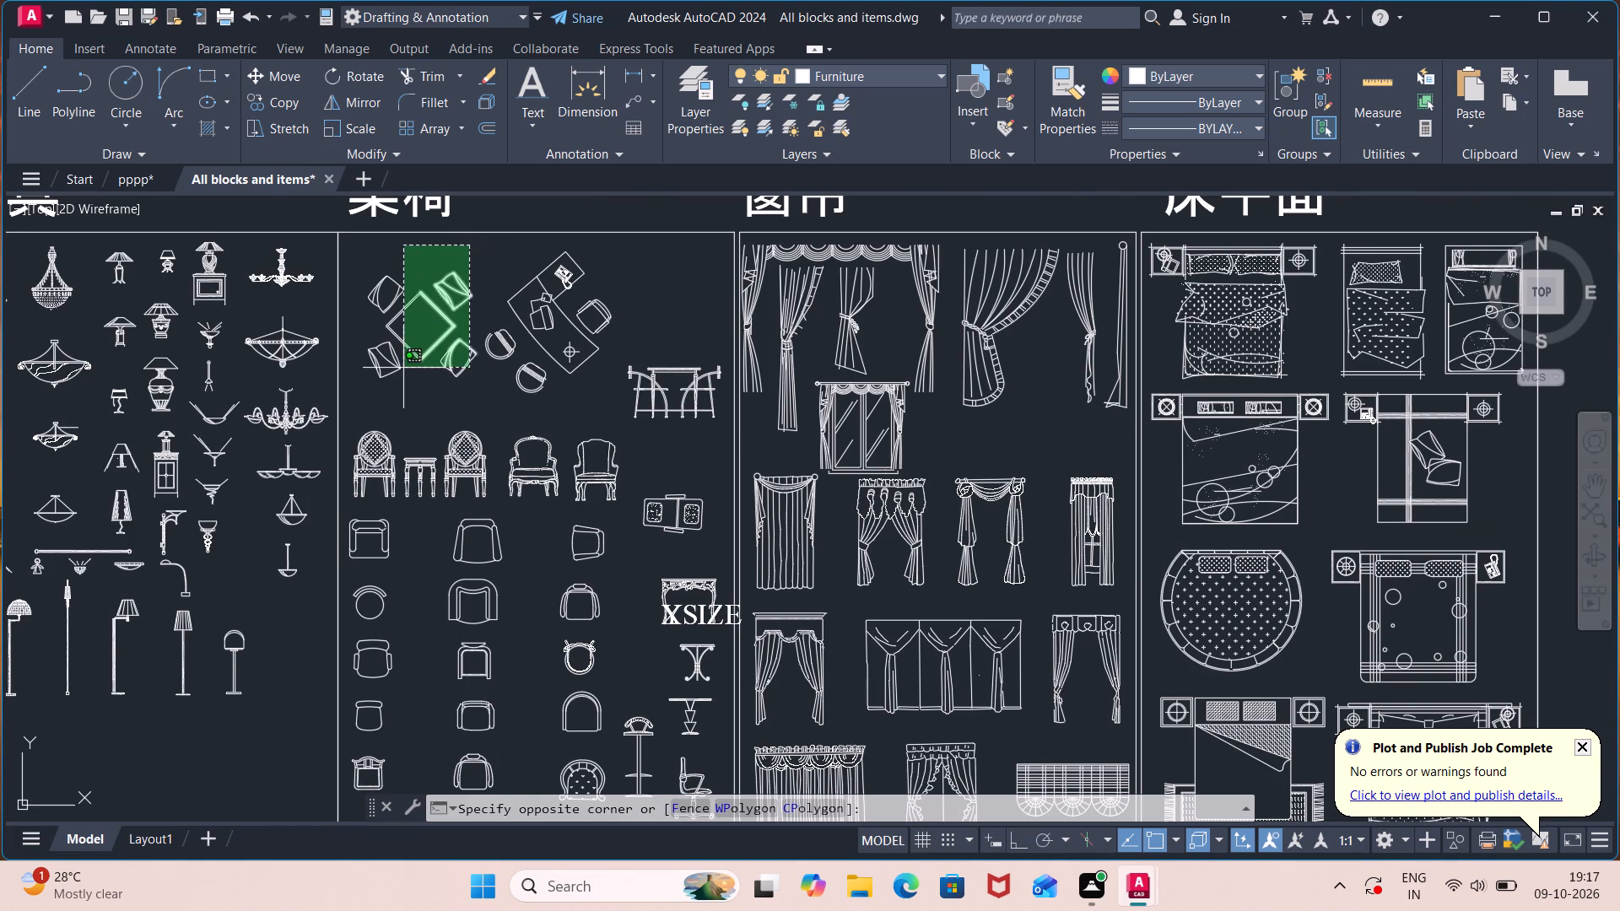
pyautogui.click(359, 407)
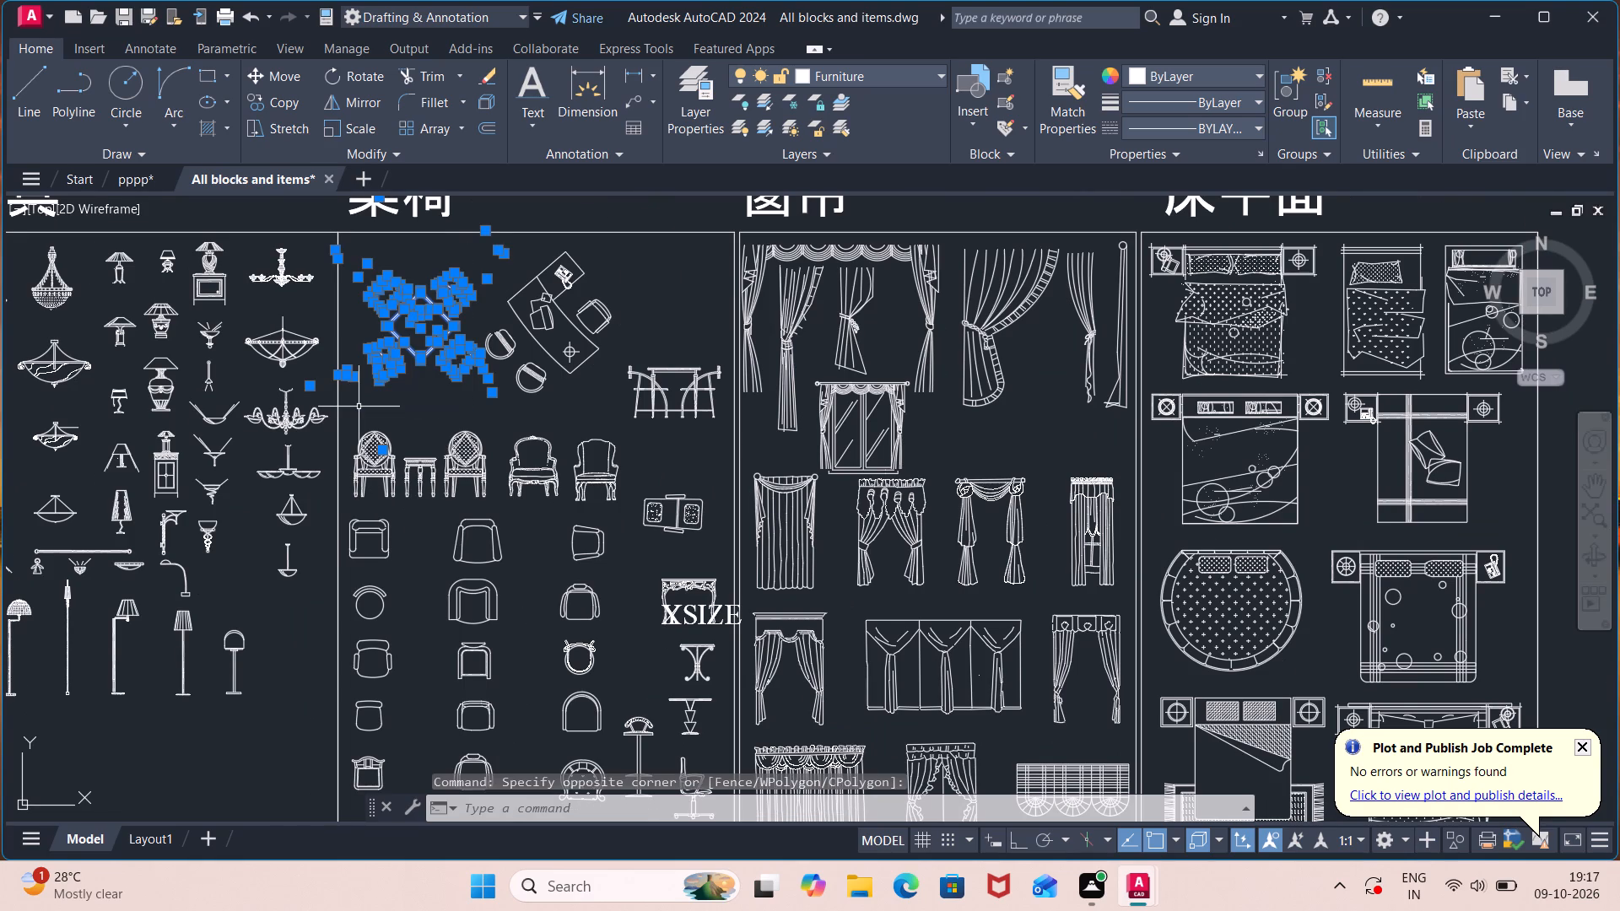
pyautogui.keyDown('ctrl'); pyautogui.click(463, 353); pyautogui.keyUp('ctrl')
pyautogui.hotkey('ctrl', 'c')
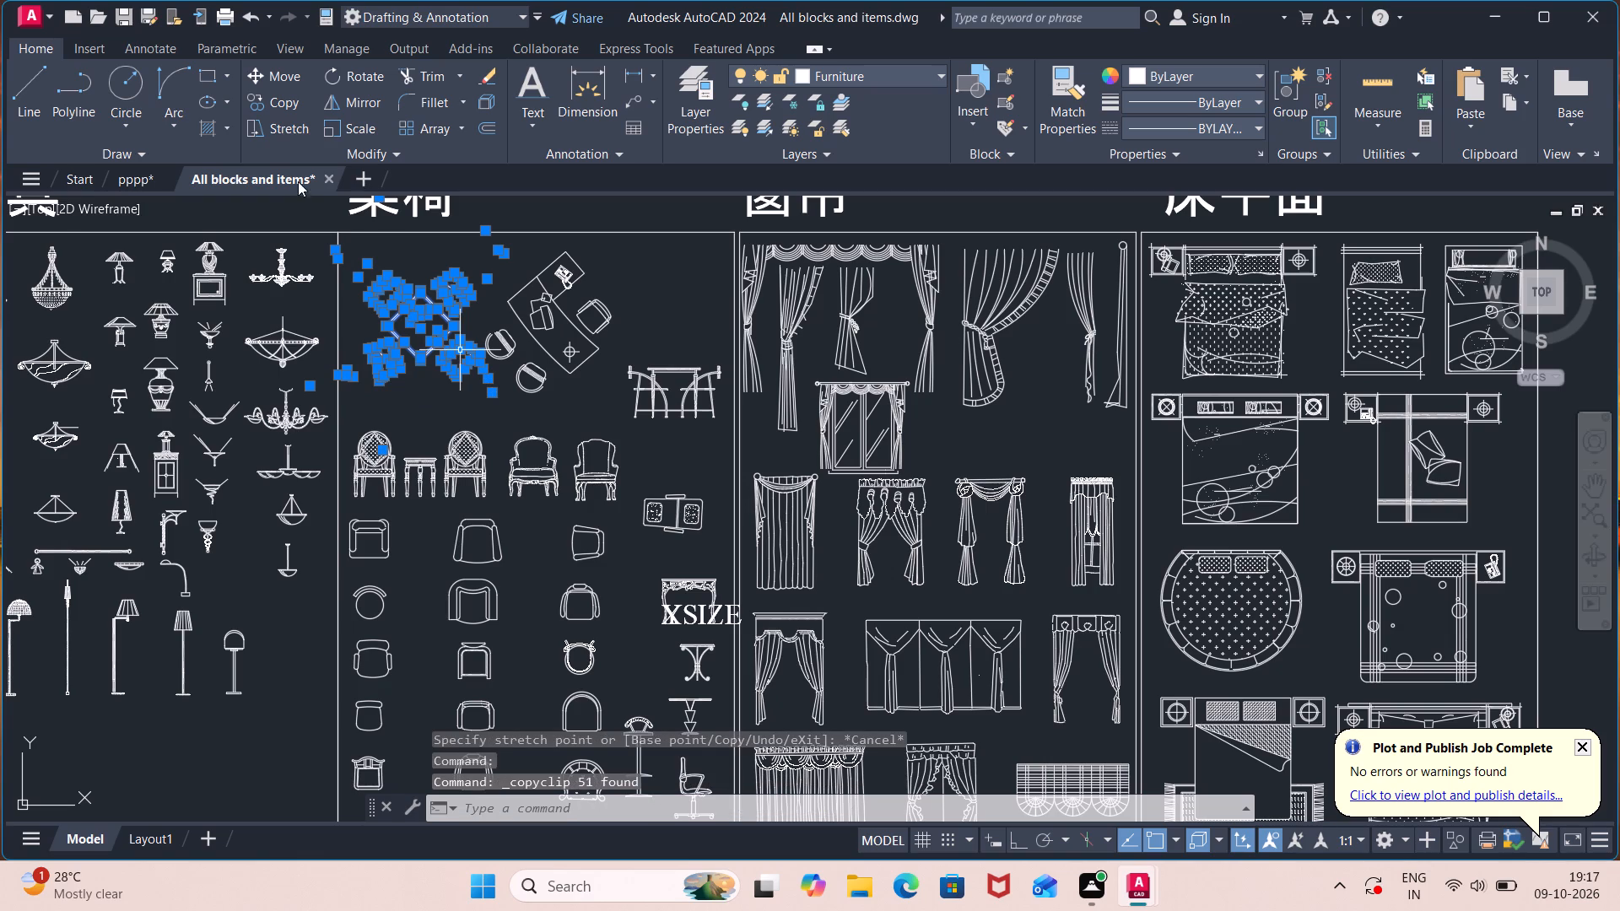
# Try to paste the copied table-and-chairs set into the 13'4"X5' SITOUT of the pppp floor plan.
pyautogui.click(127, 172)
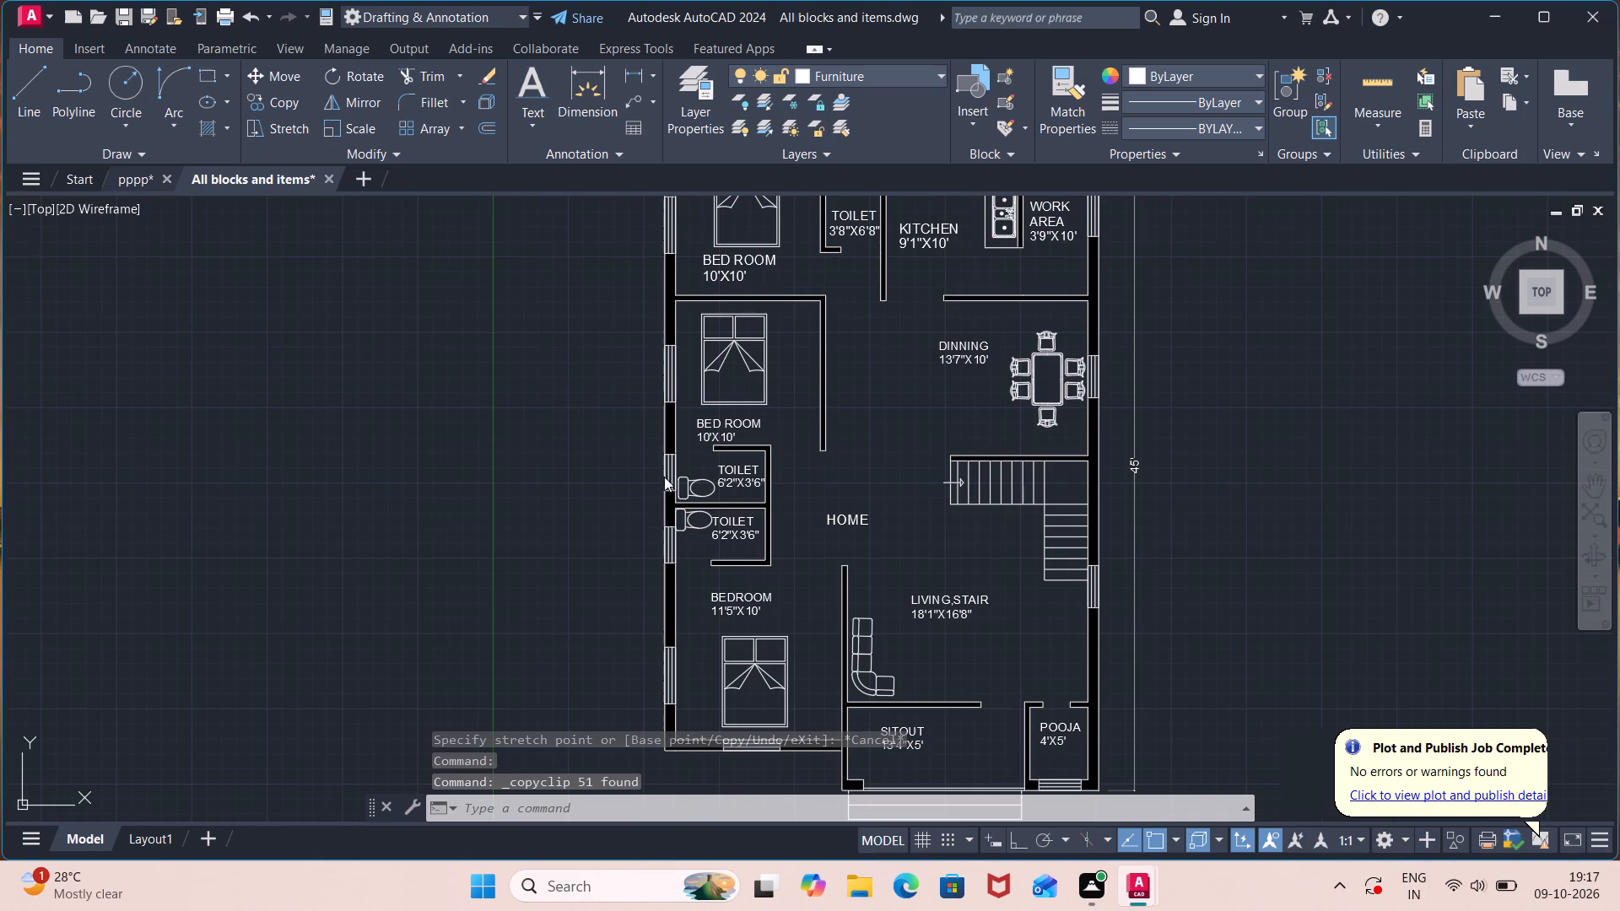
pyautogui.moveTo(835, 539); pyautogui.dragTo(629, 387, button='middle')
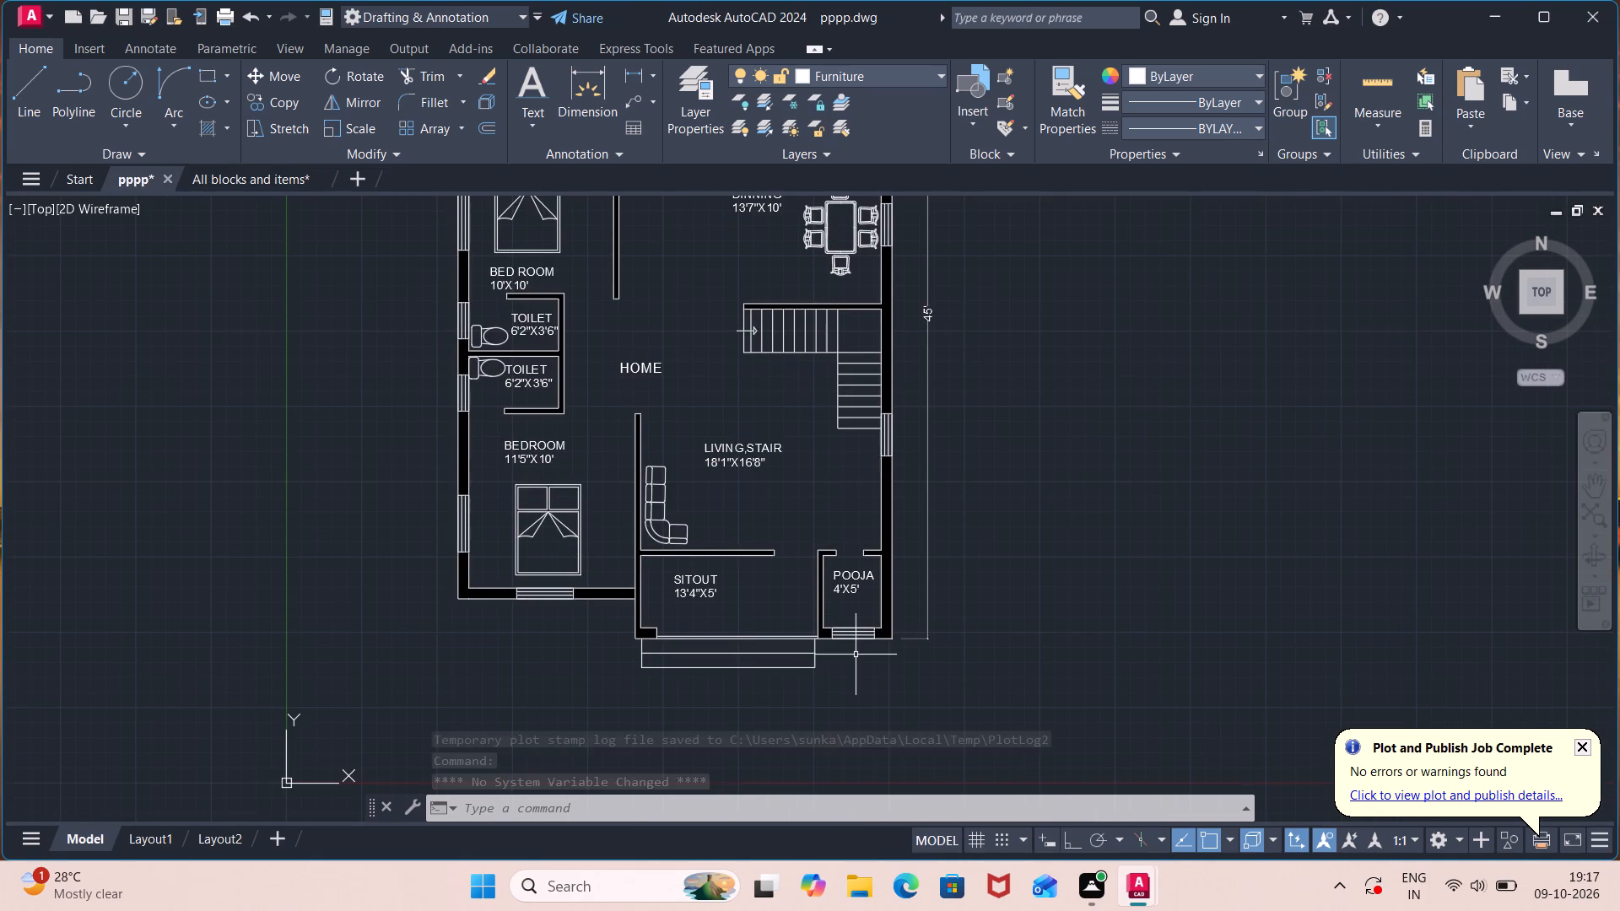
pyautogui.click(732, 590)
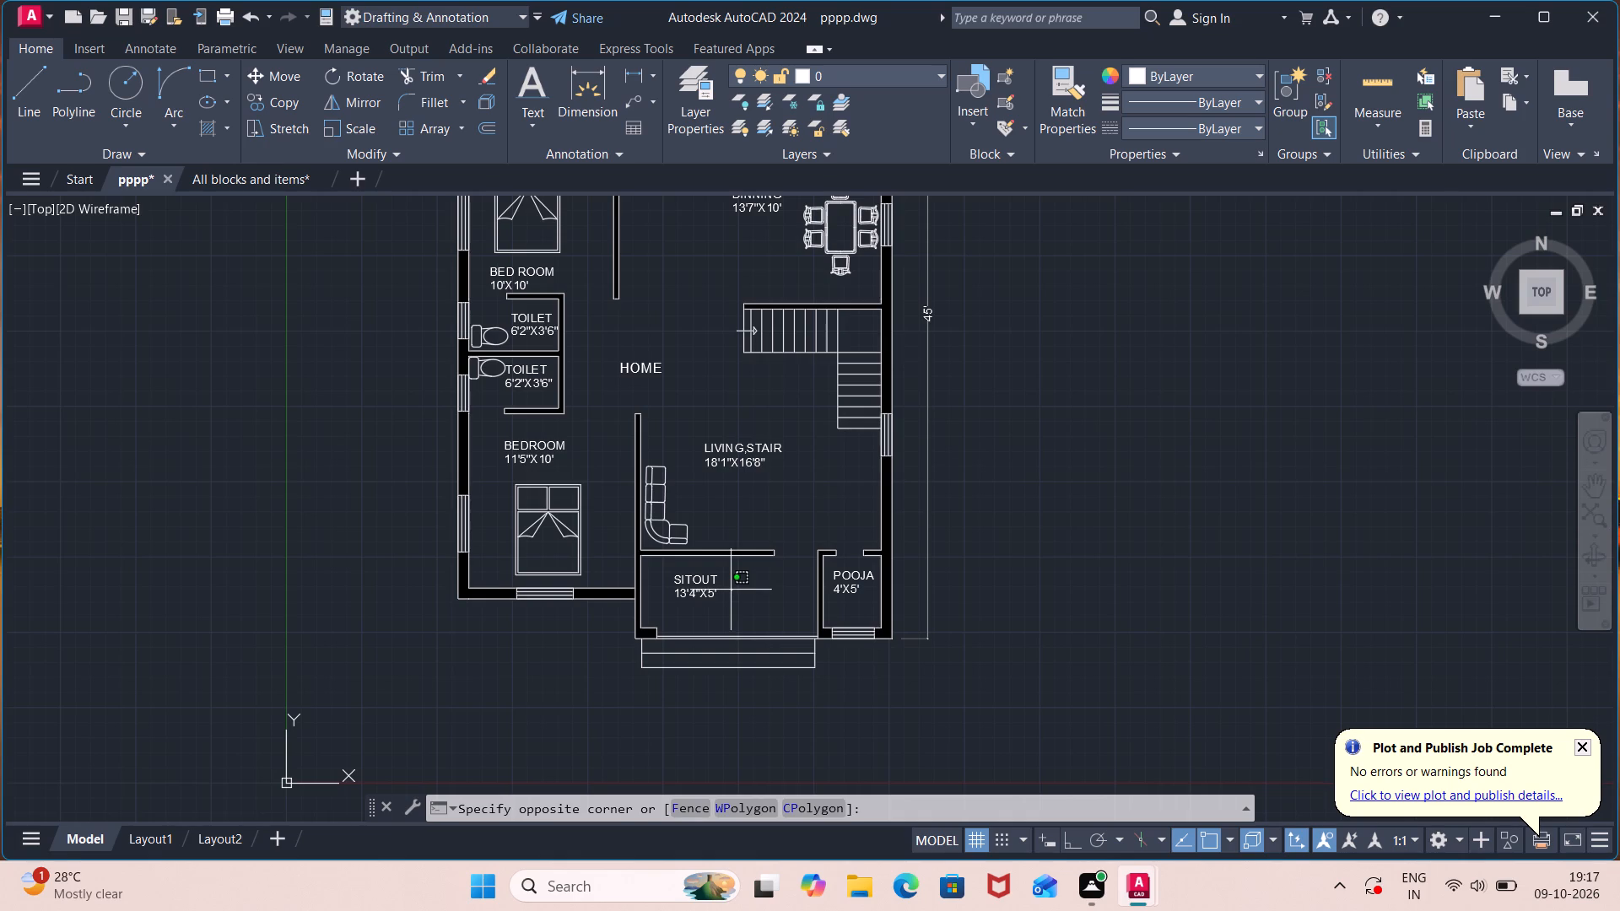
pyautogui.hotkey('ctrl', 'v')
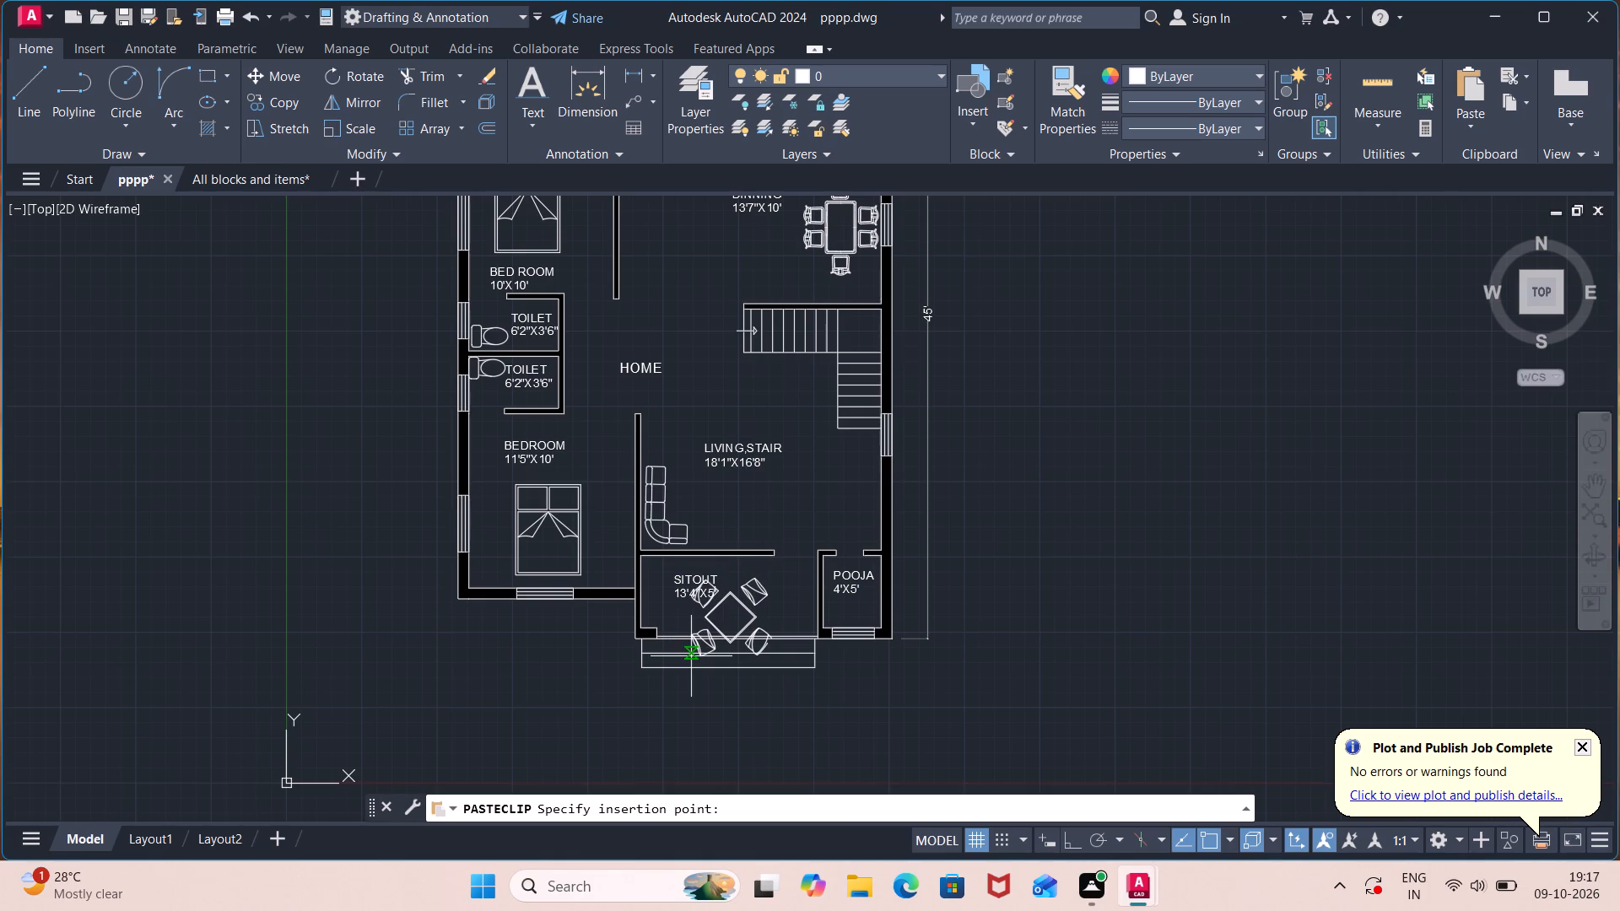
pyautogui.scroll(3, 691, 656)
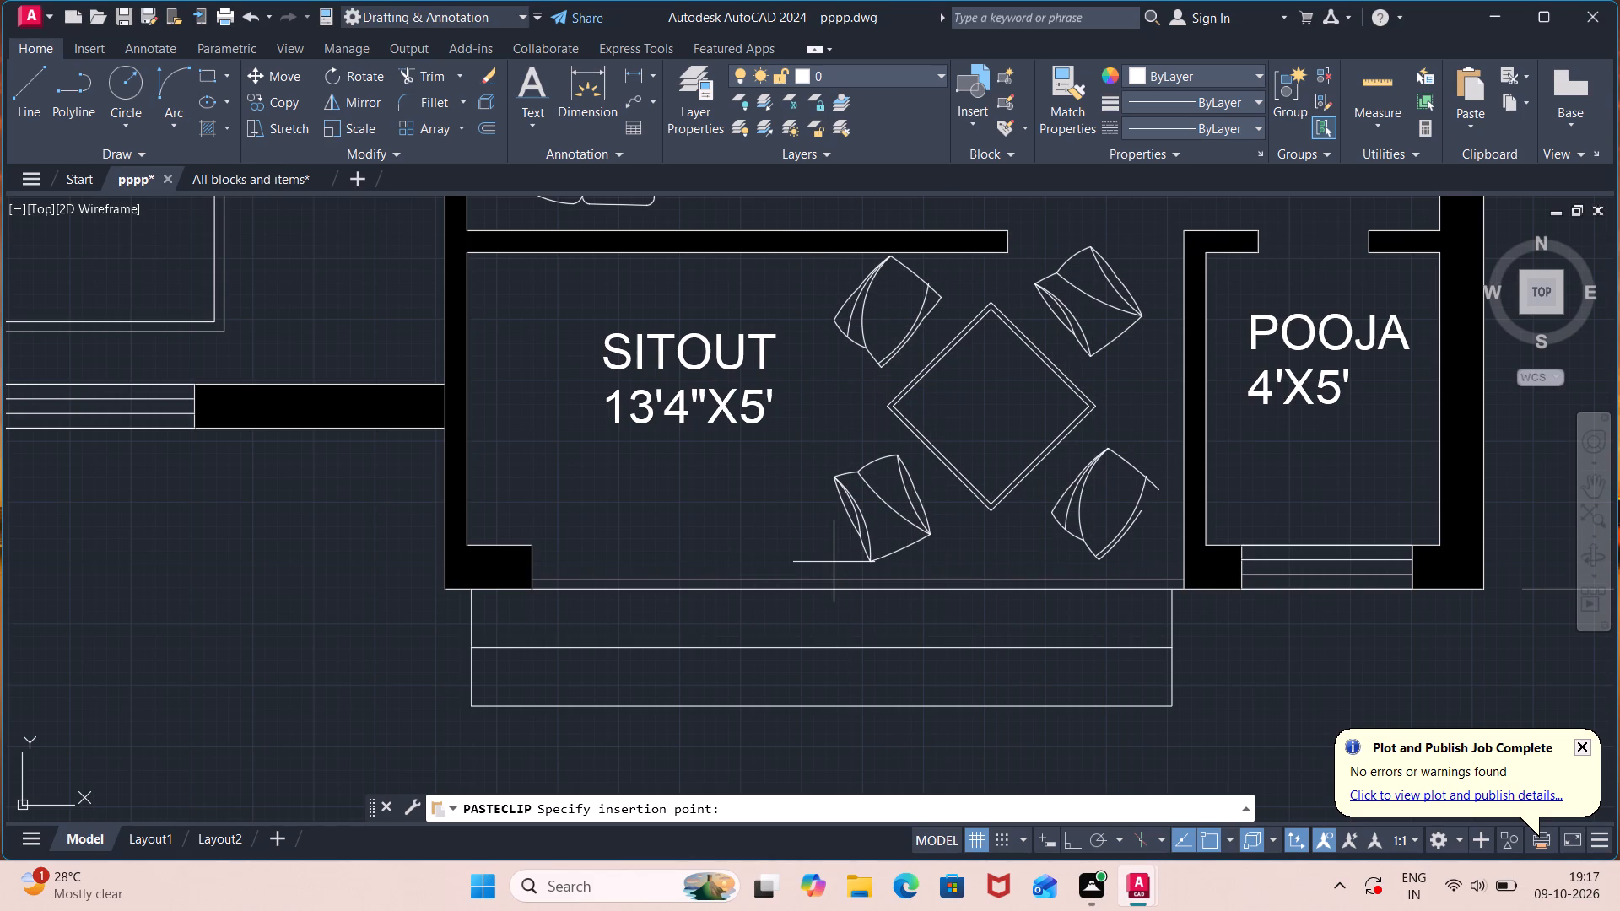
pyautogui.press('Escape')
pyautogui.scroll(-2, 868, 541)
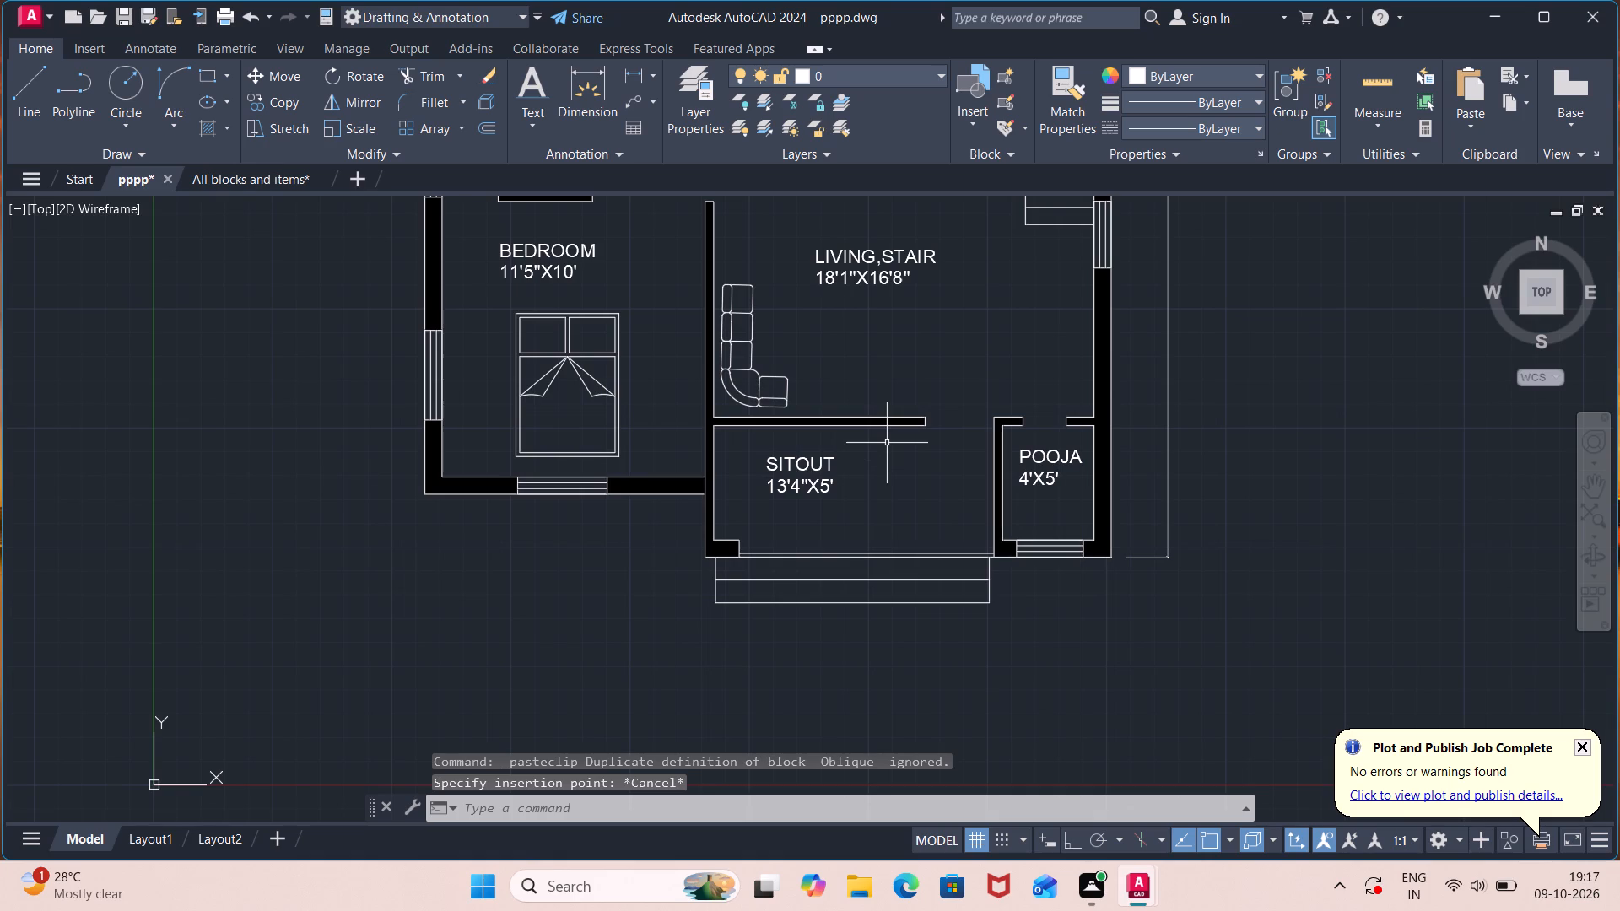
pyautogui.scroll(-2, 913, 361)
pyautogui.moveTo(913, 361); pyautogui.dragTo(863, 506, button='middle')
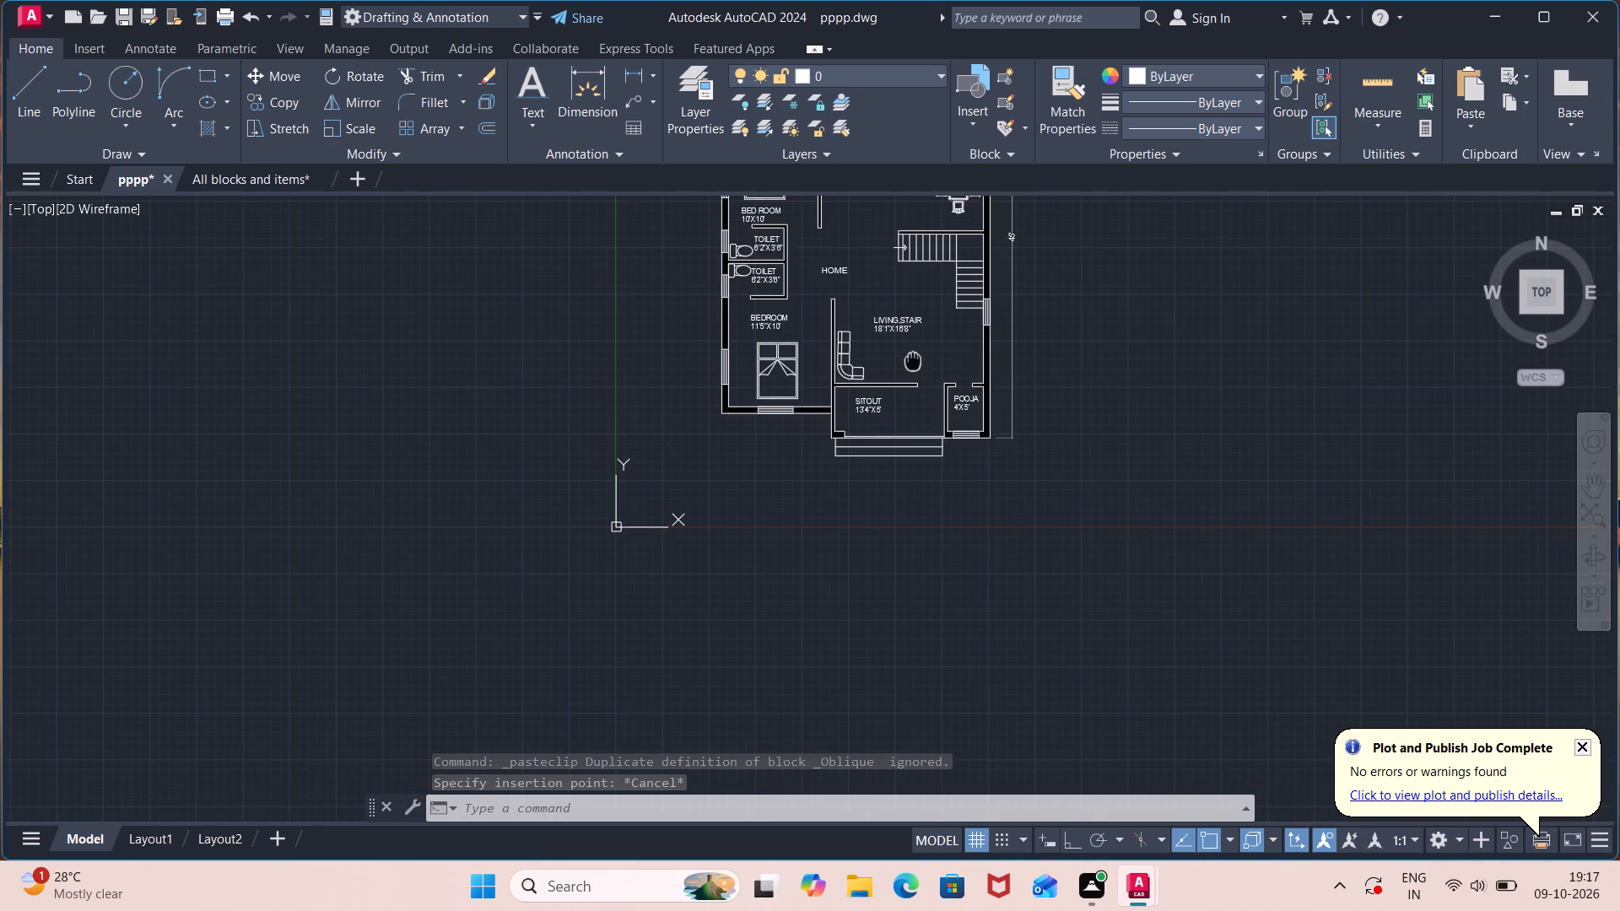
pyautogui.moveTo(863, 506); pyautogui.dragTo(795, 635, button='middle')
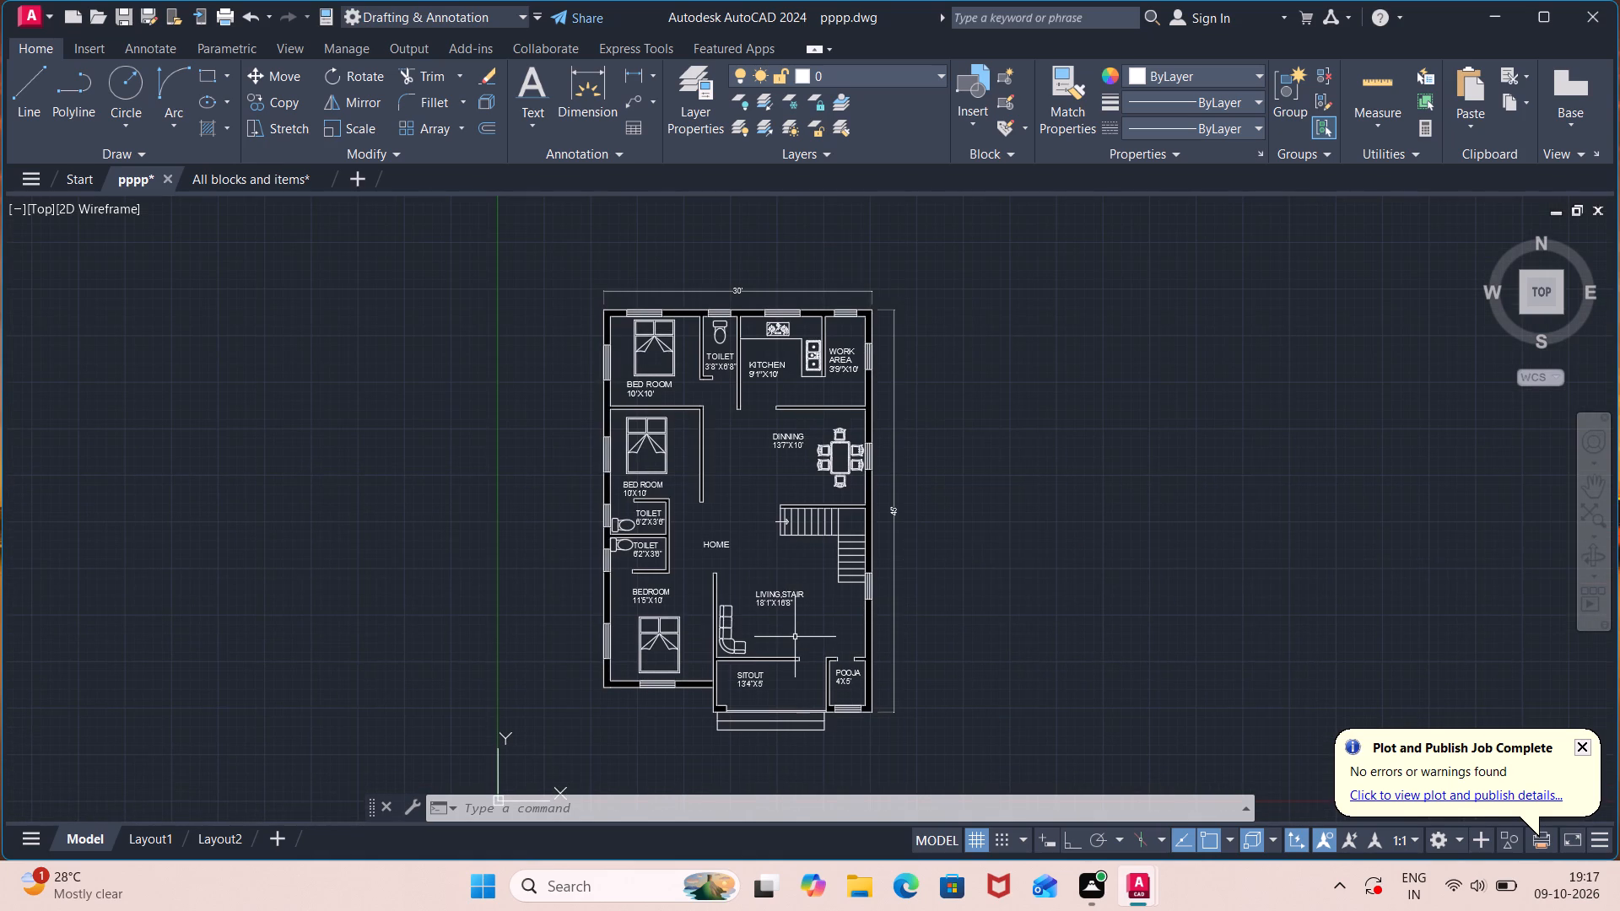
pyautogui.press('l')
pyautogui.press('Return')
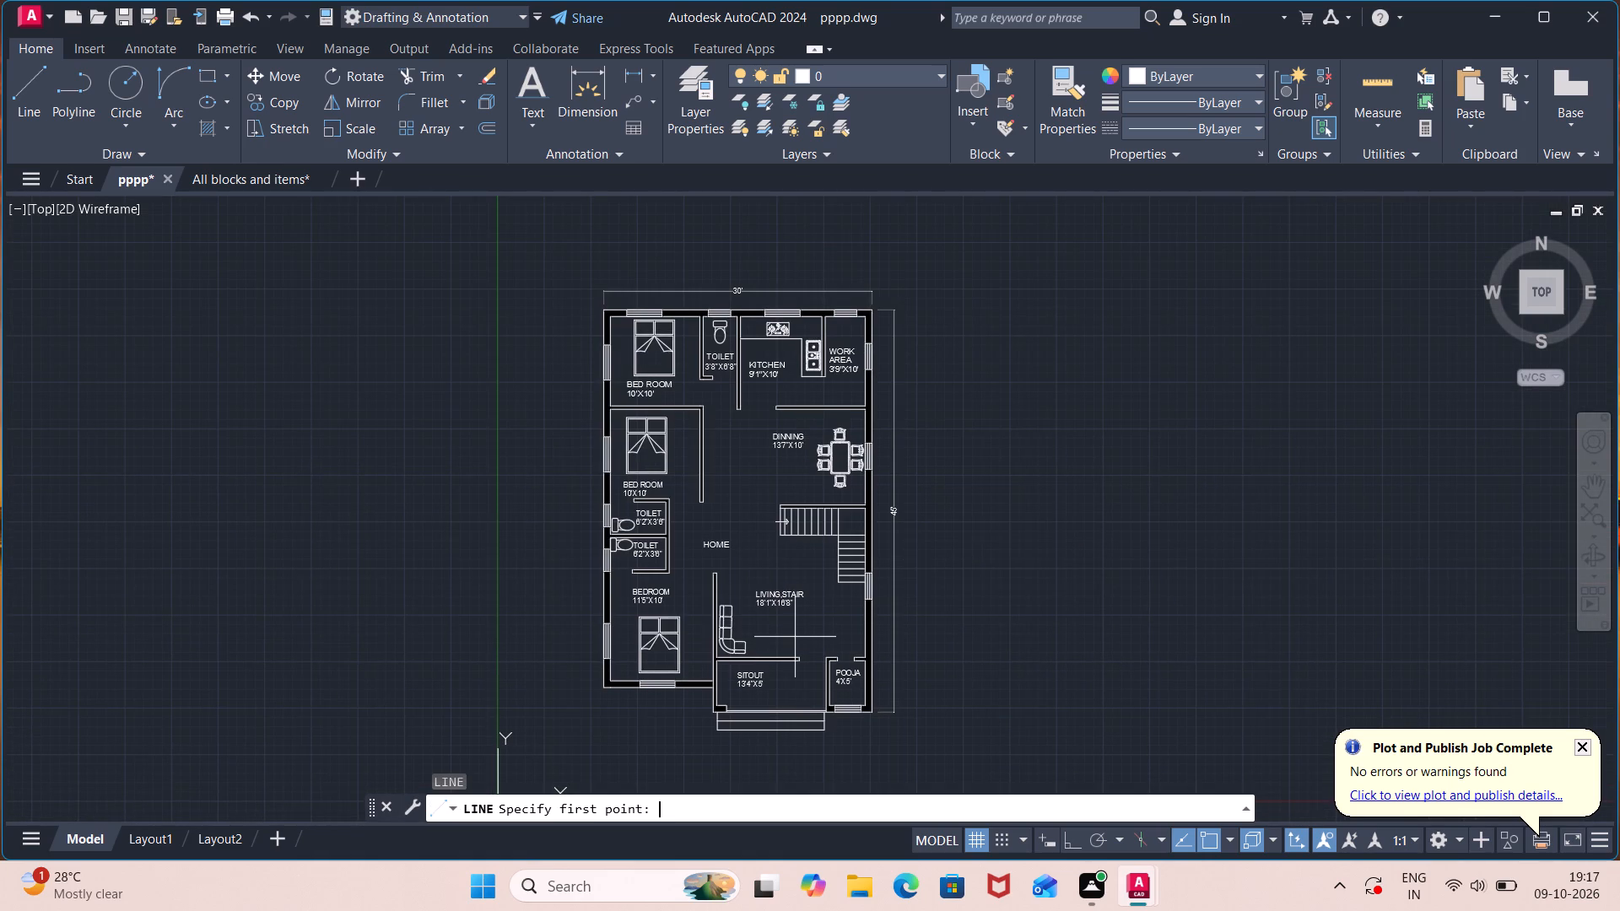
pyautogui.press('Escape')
# Open the program options with the OP command.
pyautogui.write('OP')
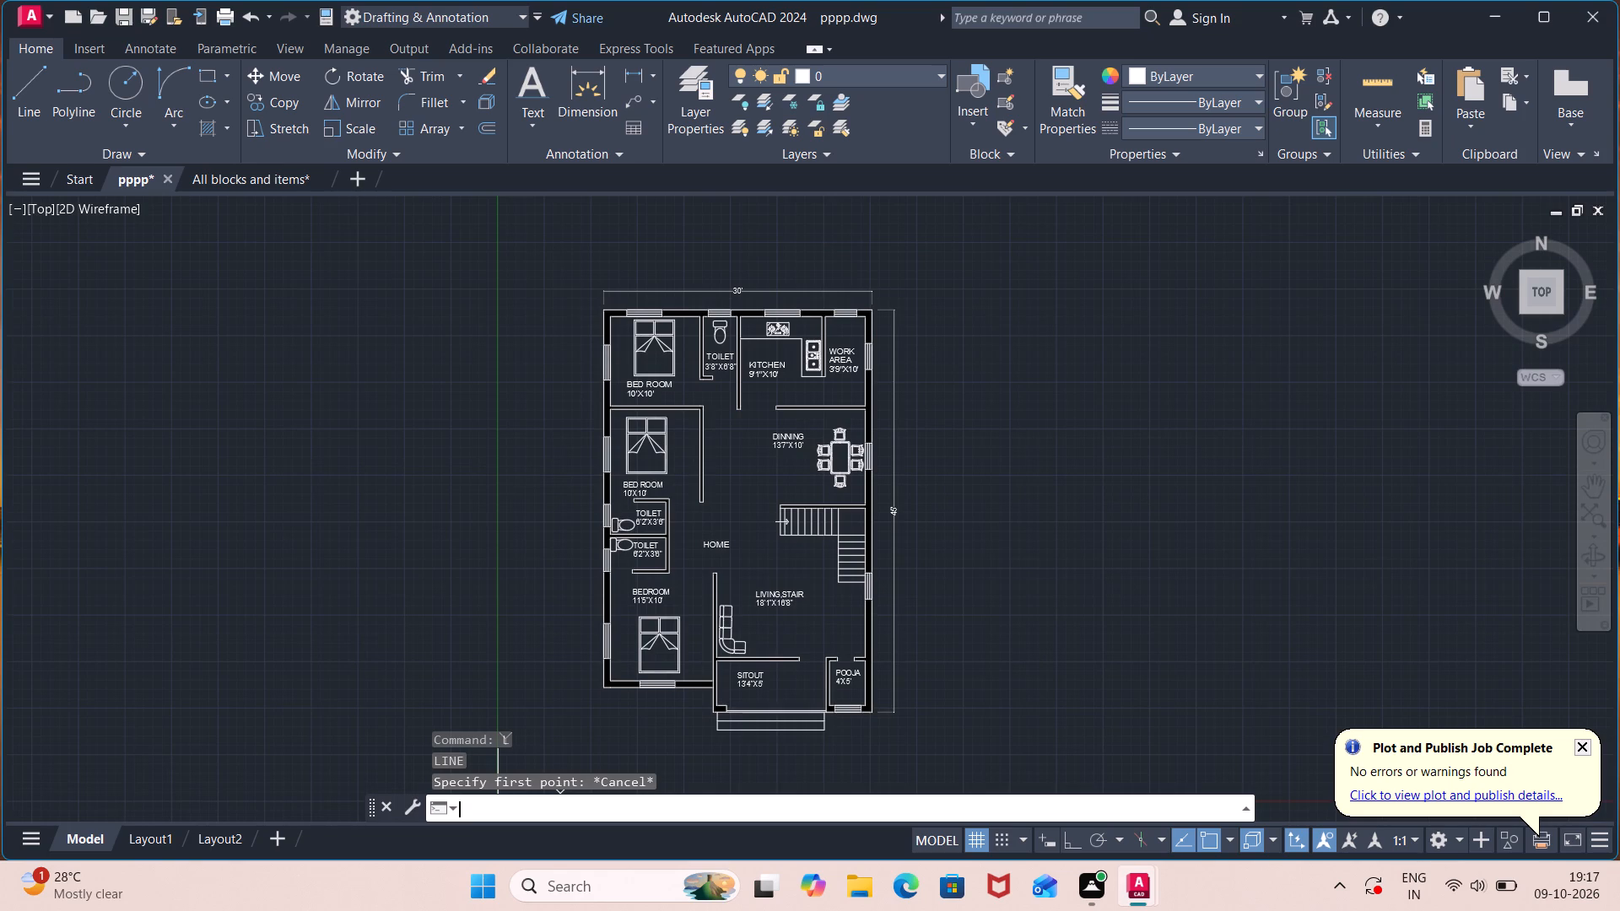
pyautogui.press('Return')
pyautogui.press('Return')
# Look over the whole floor plan, checking its room labels, furniture, toilet fixtures, stairs and overall dimensions.
pyautogui.scroll(-2, 1515, 279)
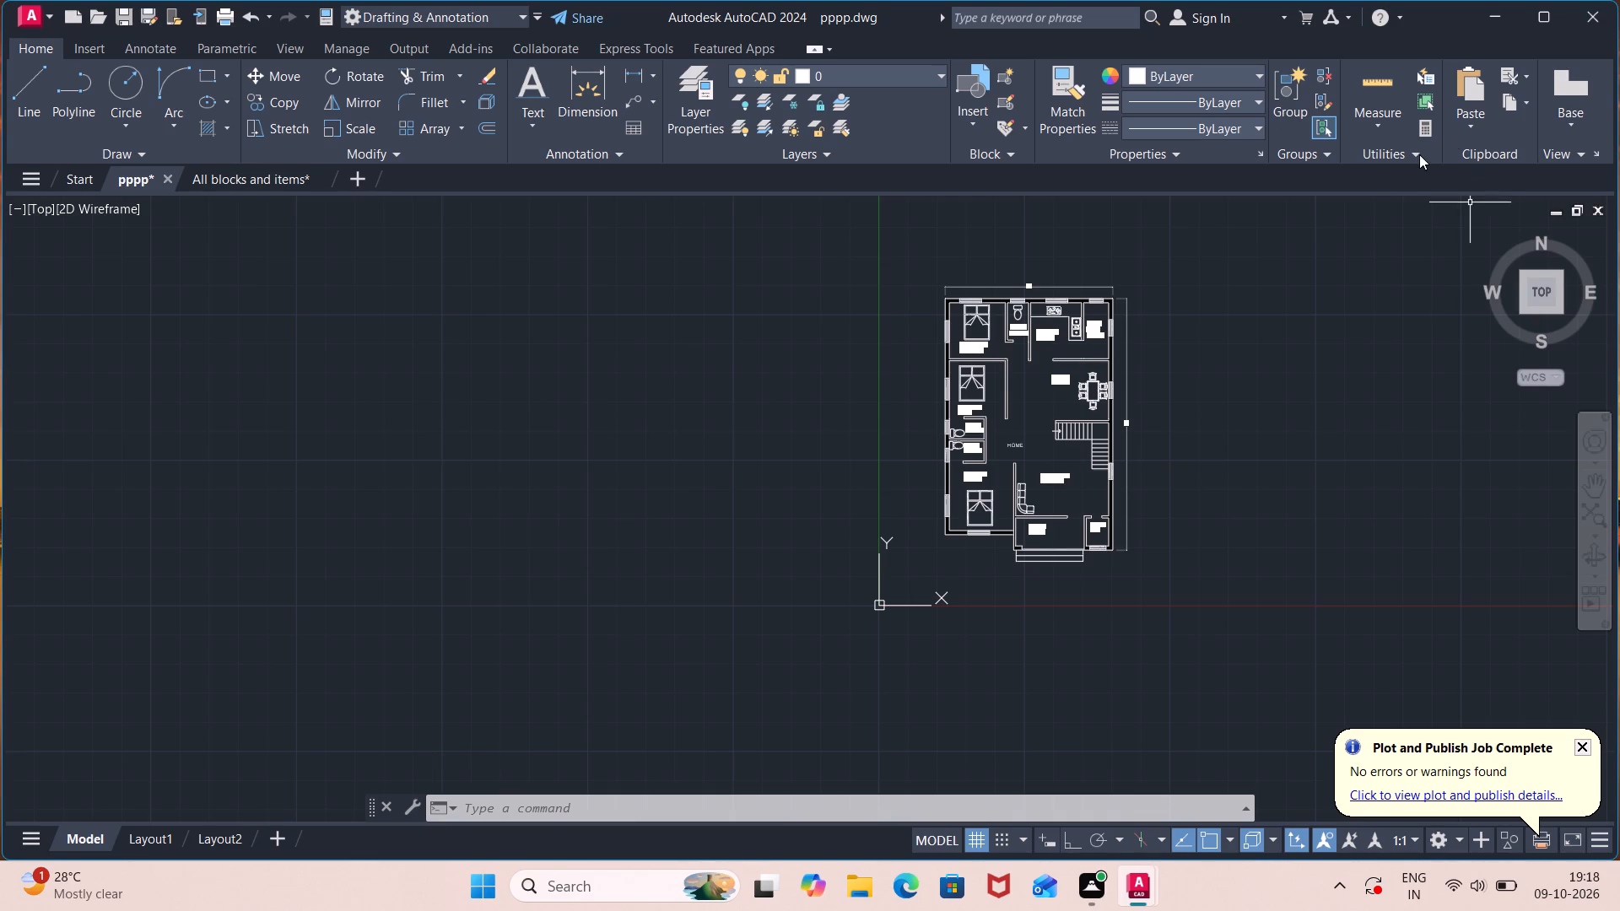
pyautogui.scroll(3, 1187, 401)
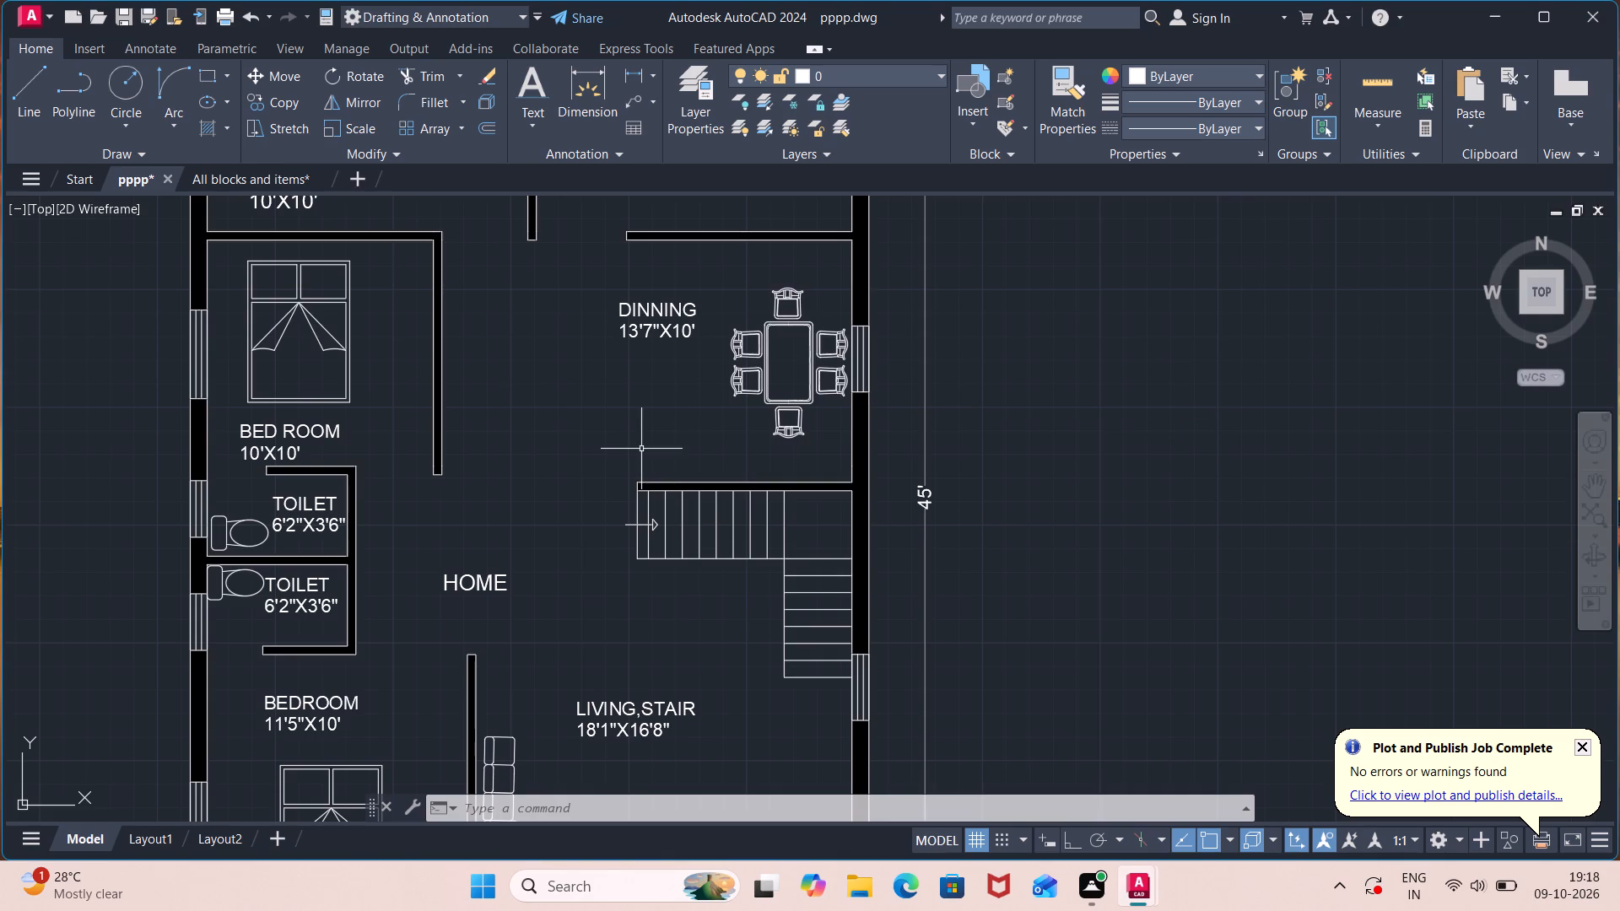
pyautogui.scroll(-2, 584, 451)
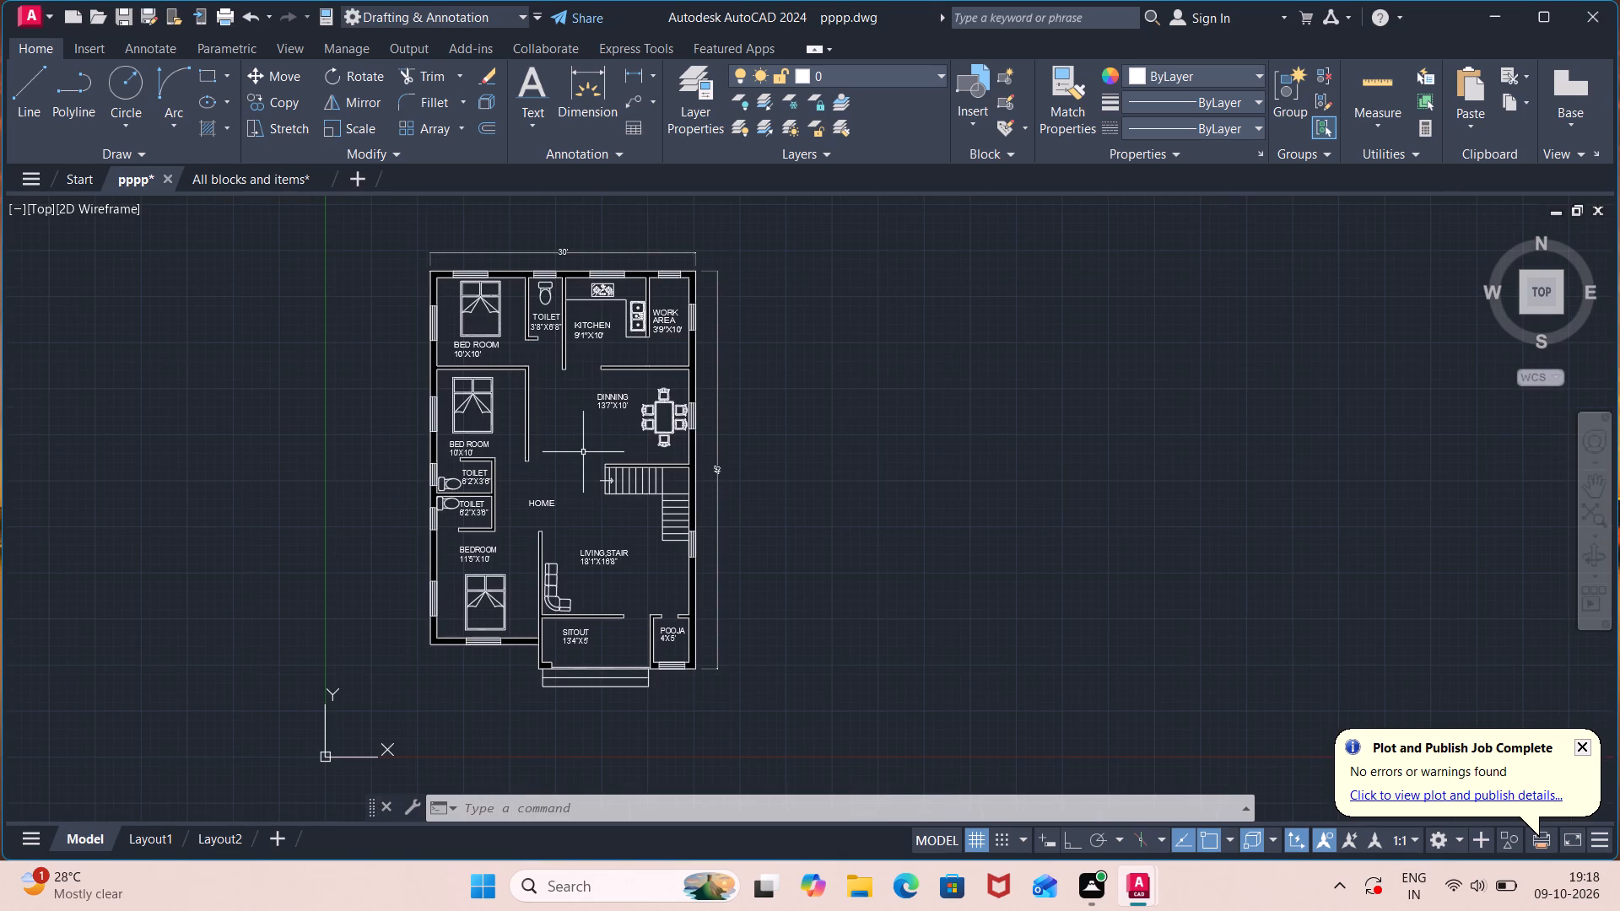
pyautogui.scroll(-1, 583, 452)
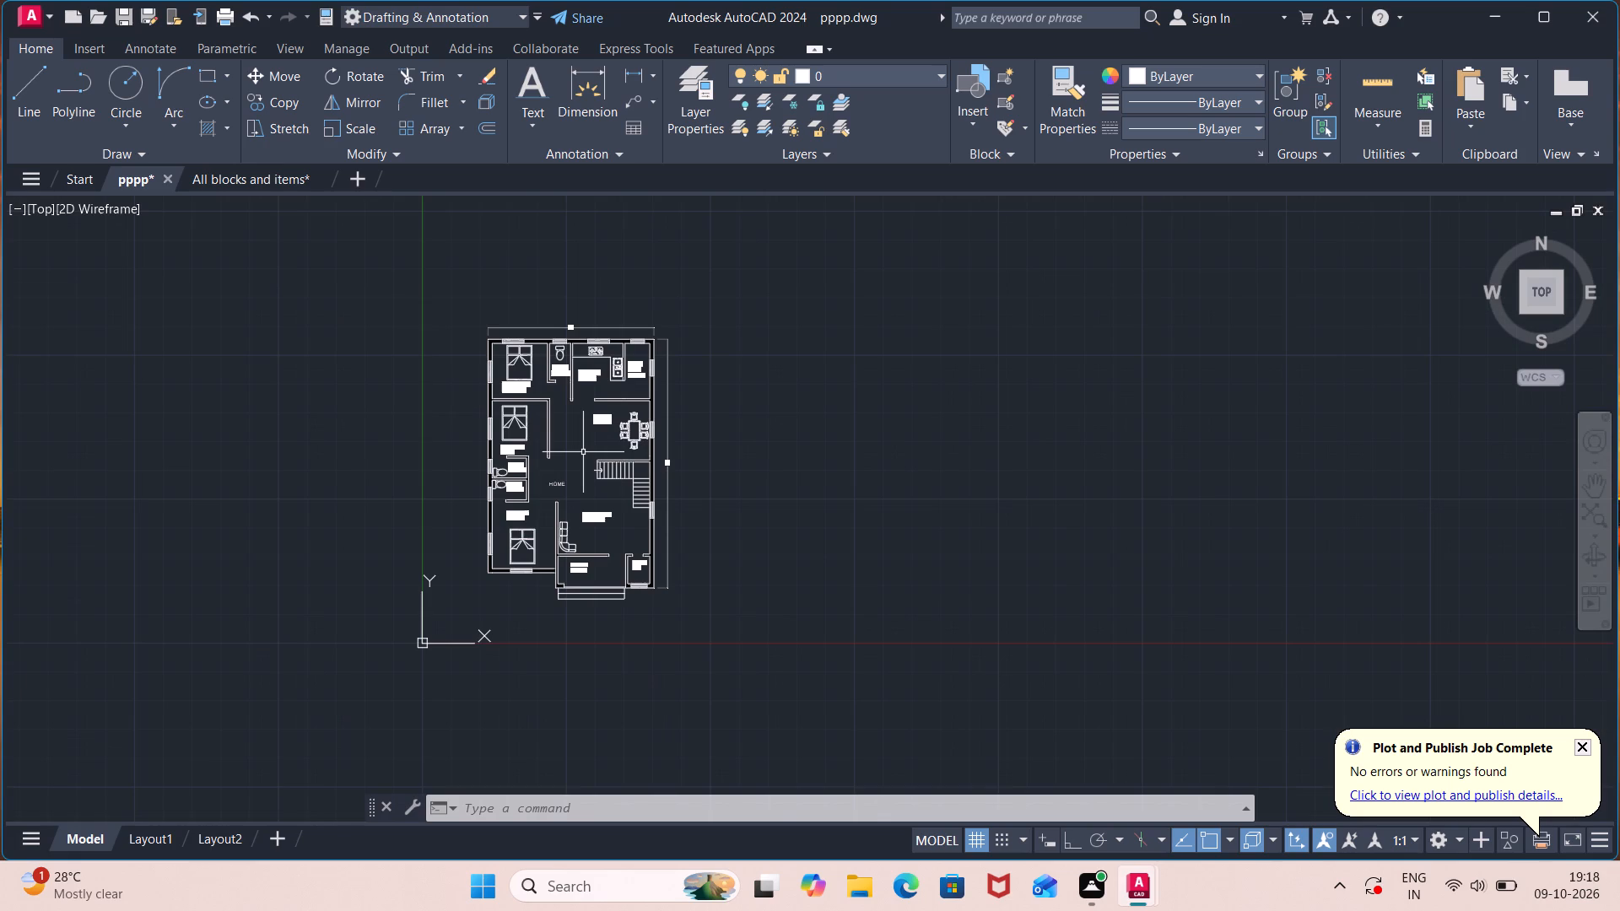
pyautogui.scroll(2, 583, 452)
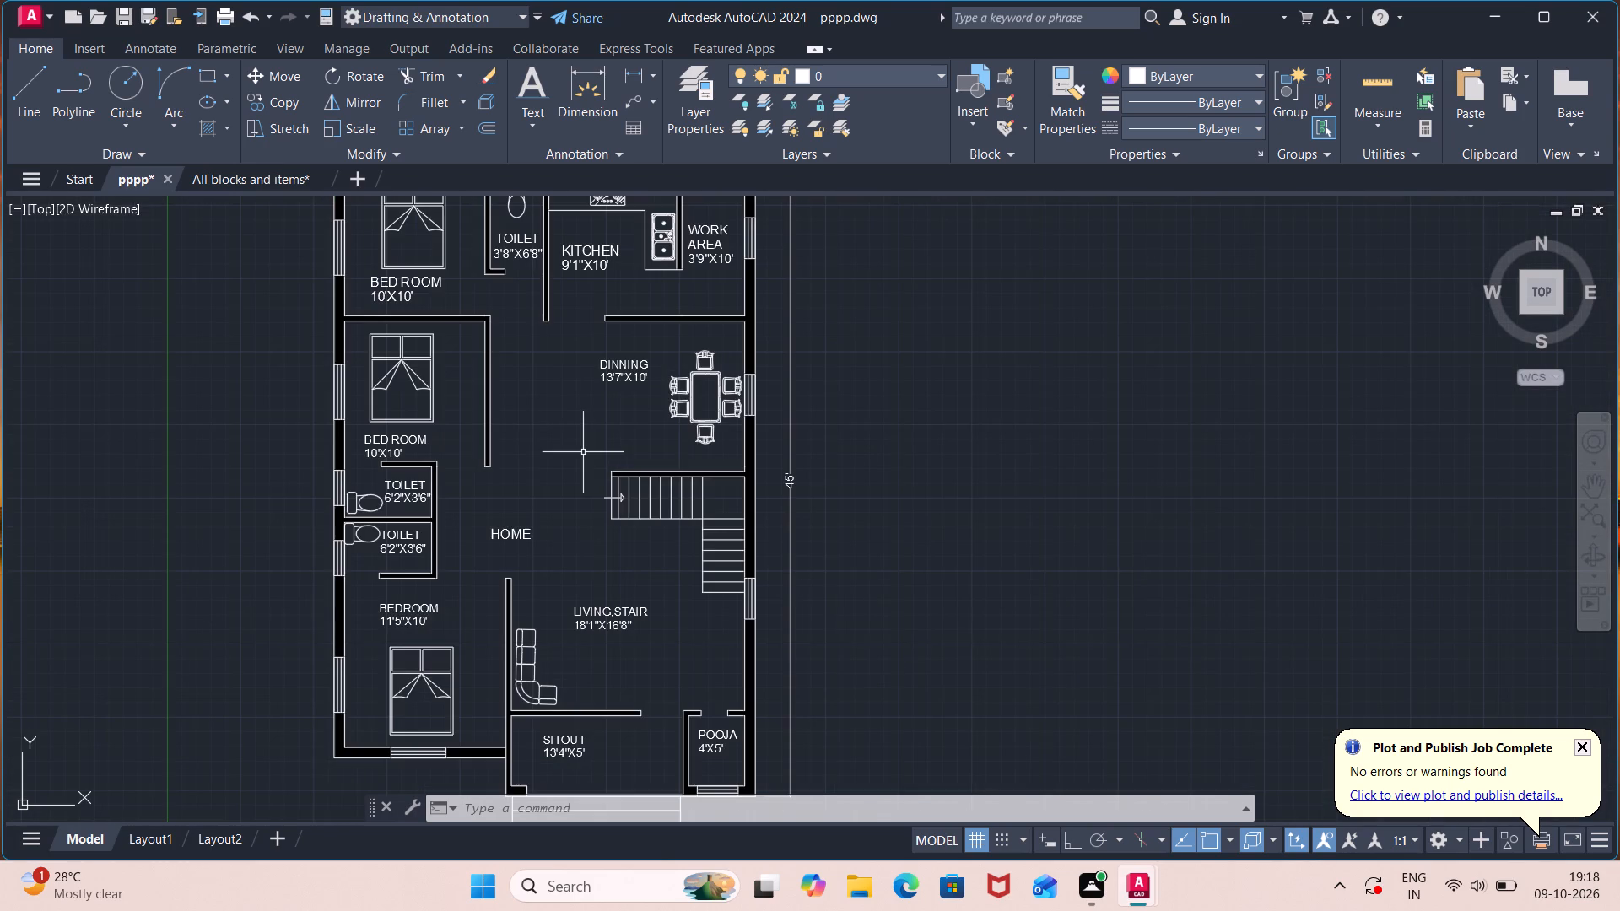
pyautogui.scroll(1, 583, 452)
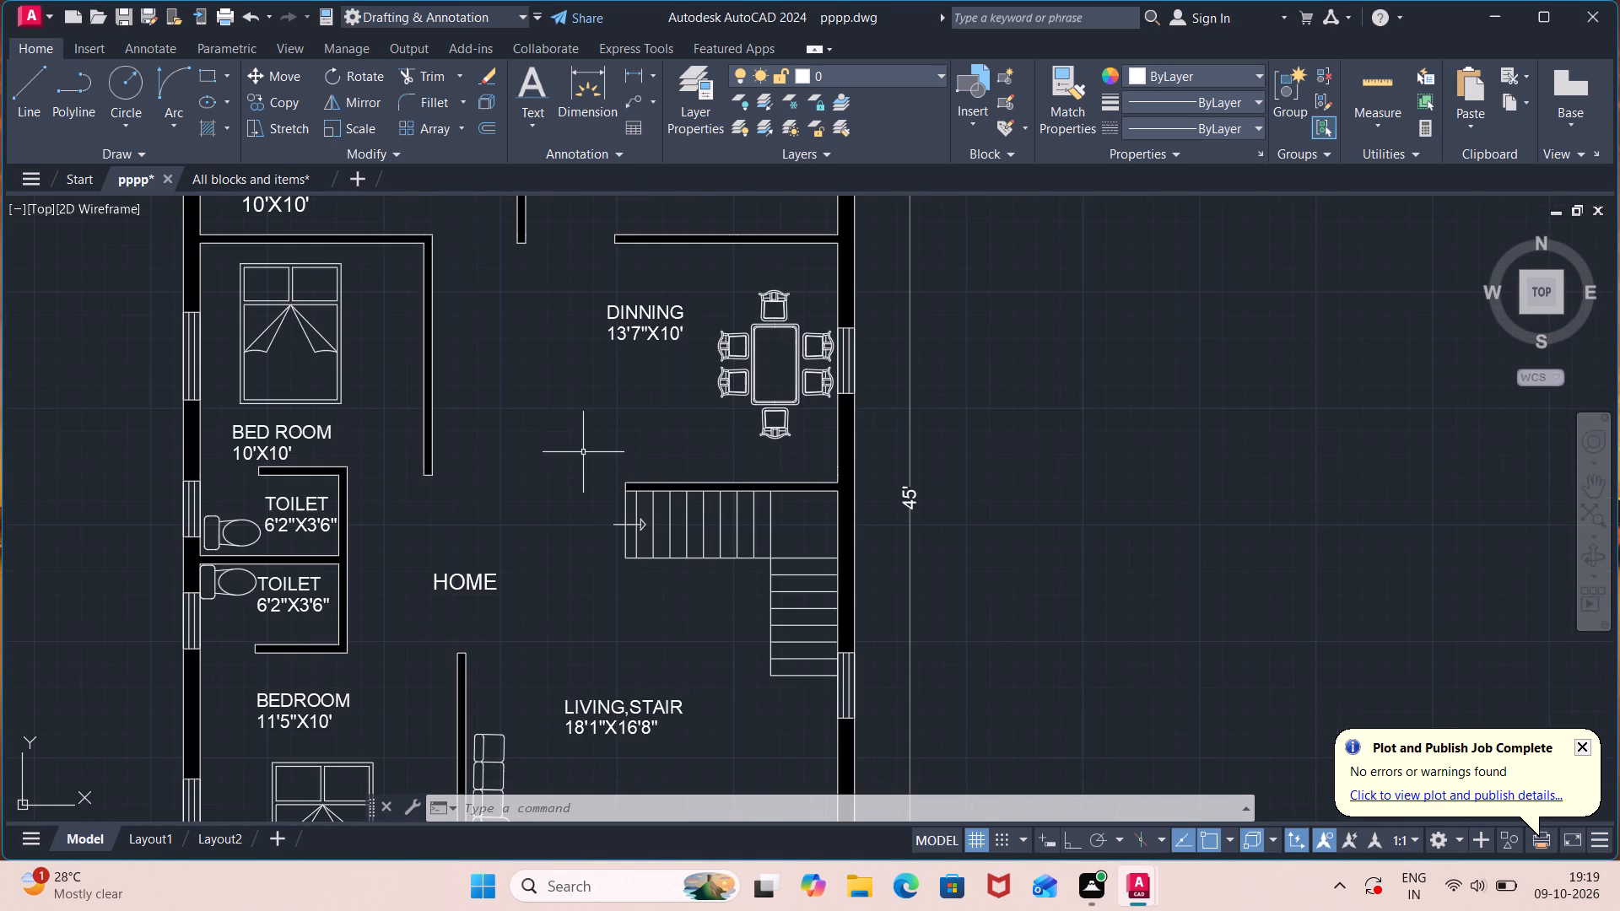
pyautogui.scroll(-1, 583, 452)
pyautogui.moveTo(583, 452); pyautogui.dragTo(628, 509, button='middle')
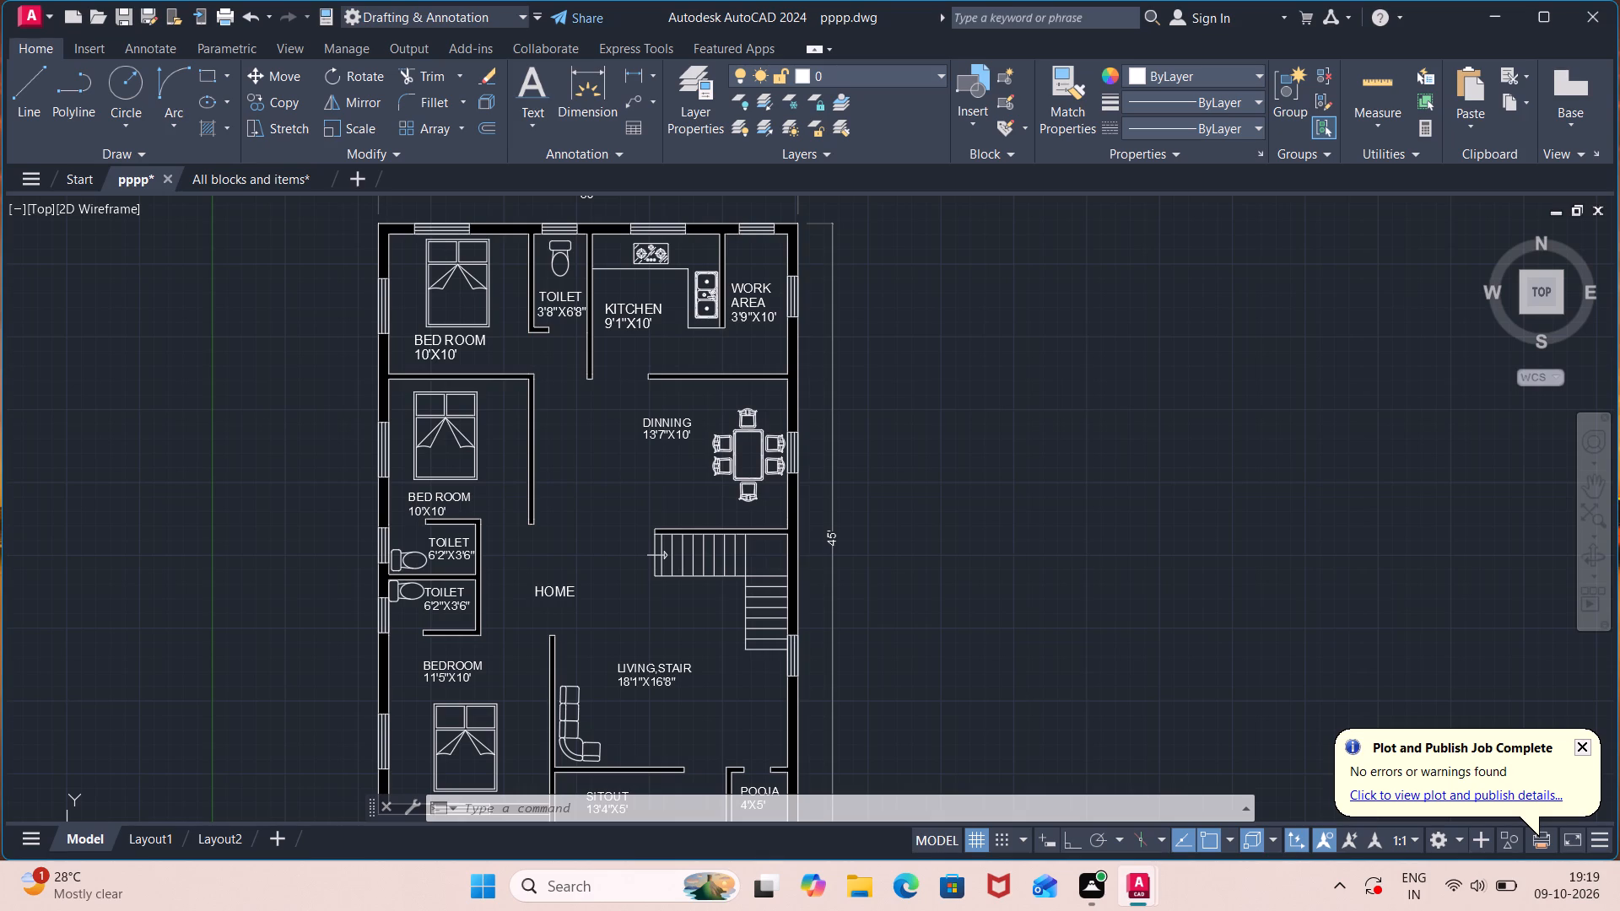
pyautogui.scroll(-1, 628, 509)
pyautogui.moveTo(628, 509); pyautogui.dragTo(661, 493, button='middle')
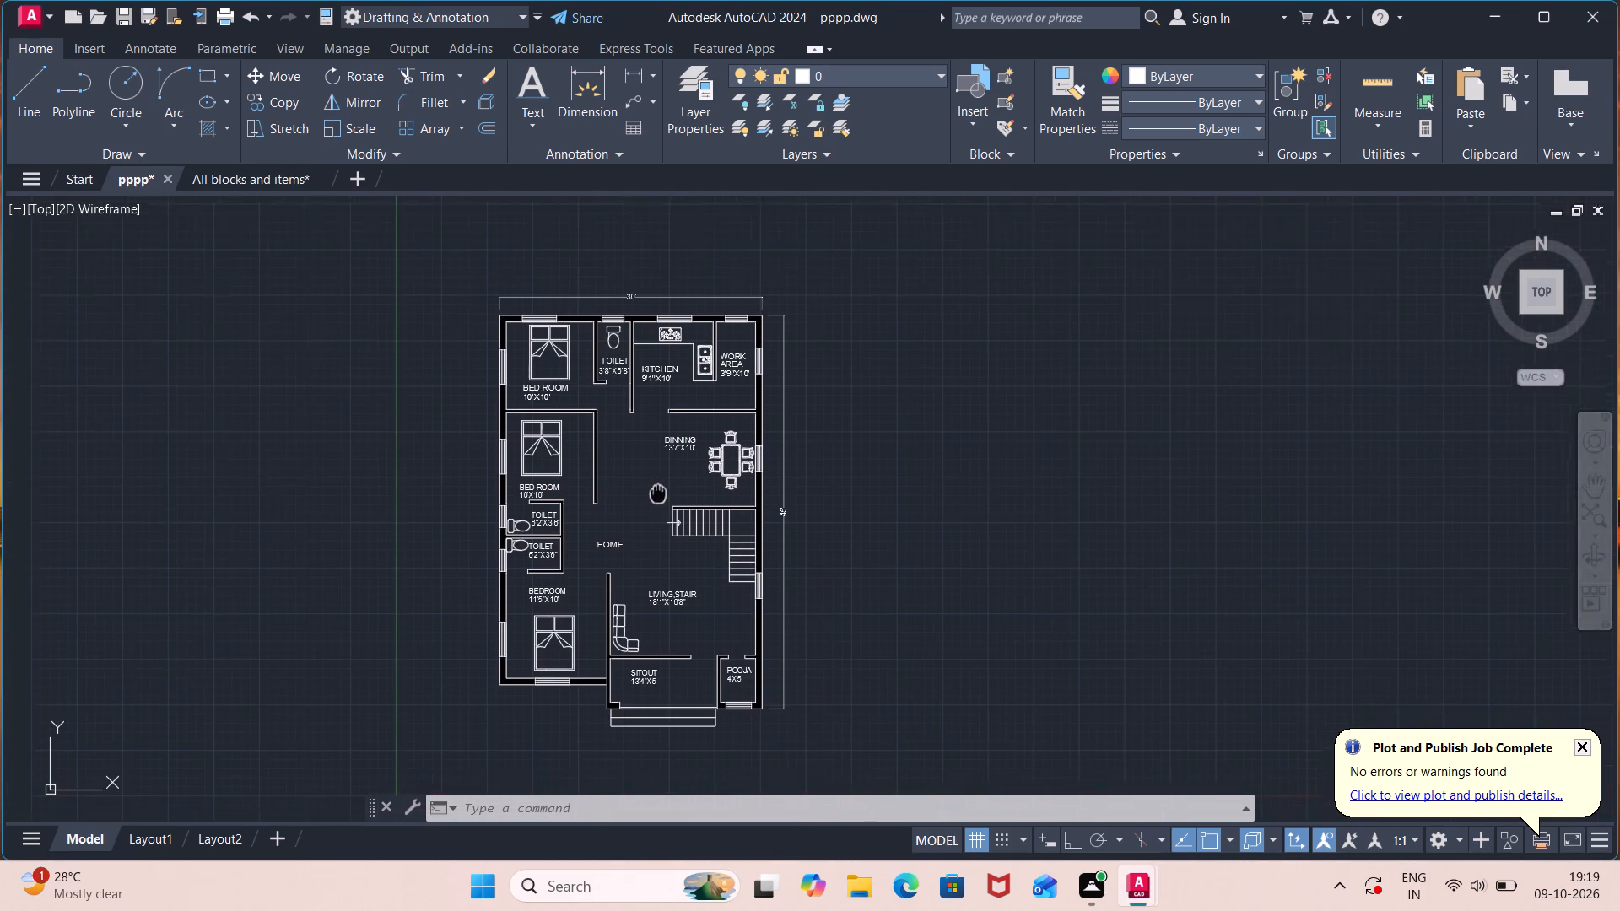
# Examine the floor plan closely from the bedrooms, kitchen and dining area down to the stair, living room, sitout and pooja.
pyautogui.moveTo(661, 493); pyautogui.dragTo(791, 477, button='middle')
pyautogui.scroll(2, 791, 477)
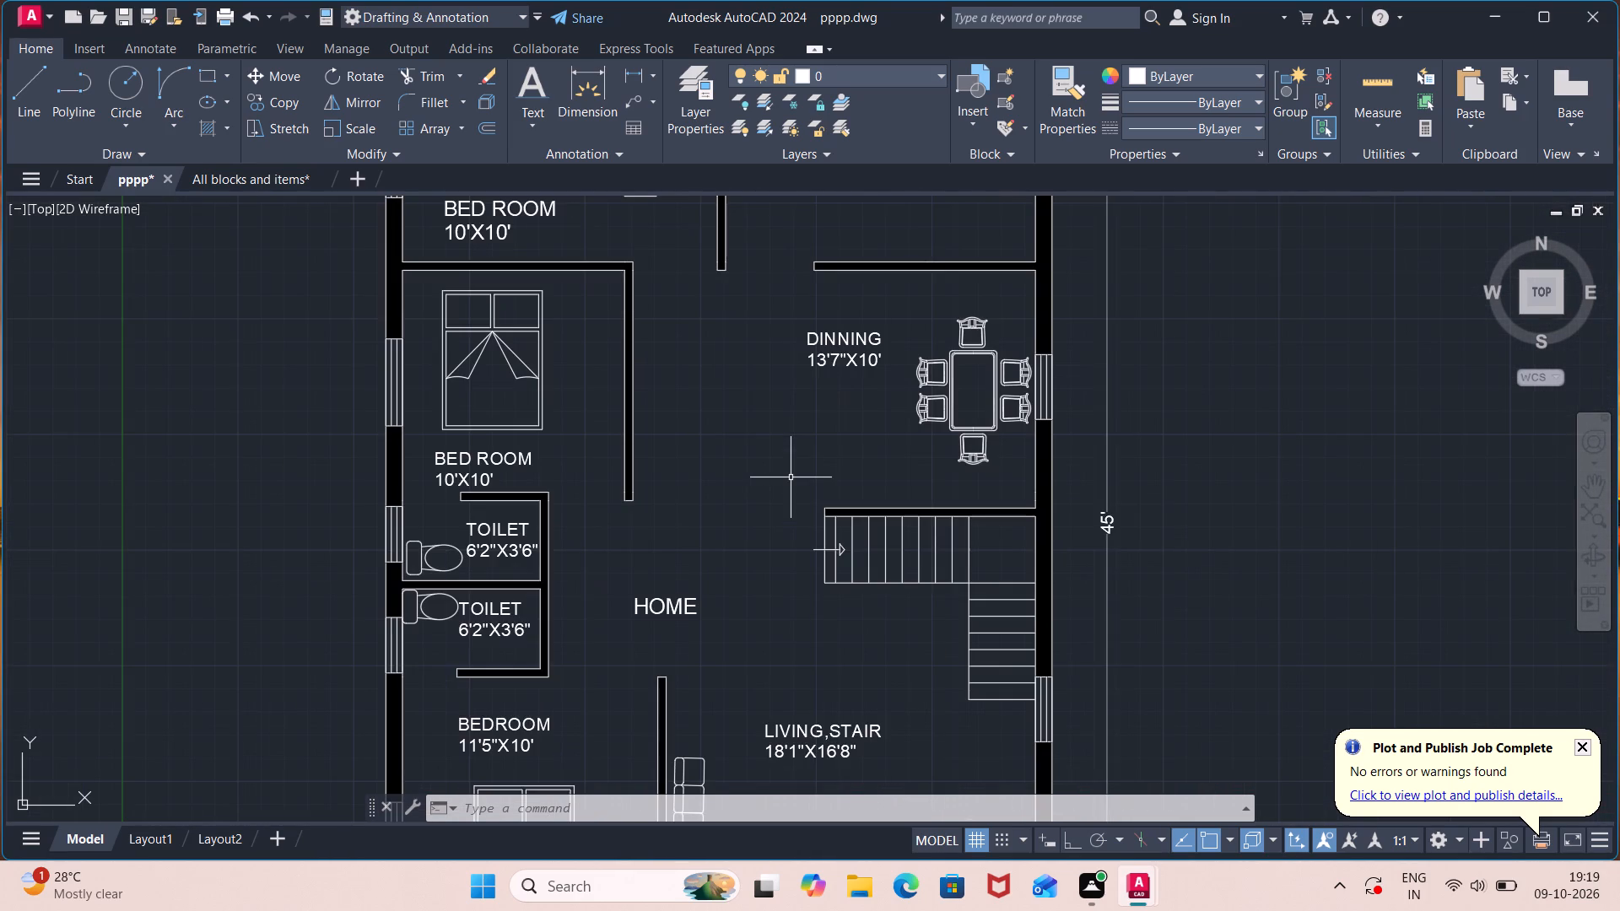
pyautogui.moveTo(607, 478); pyautogui.dragTo(759, 706, button='middle')
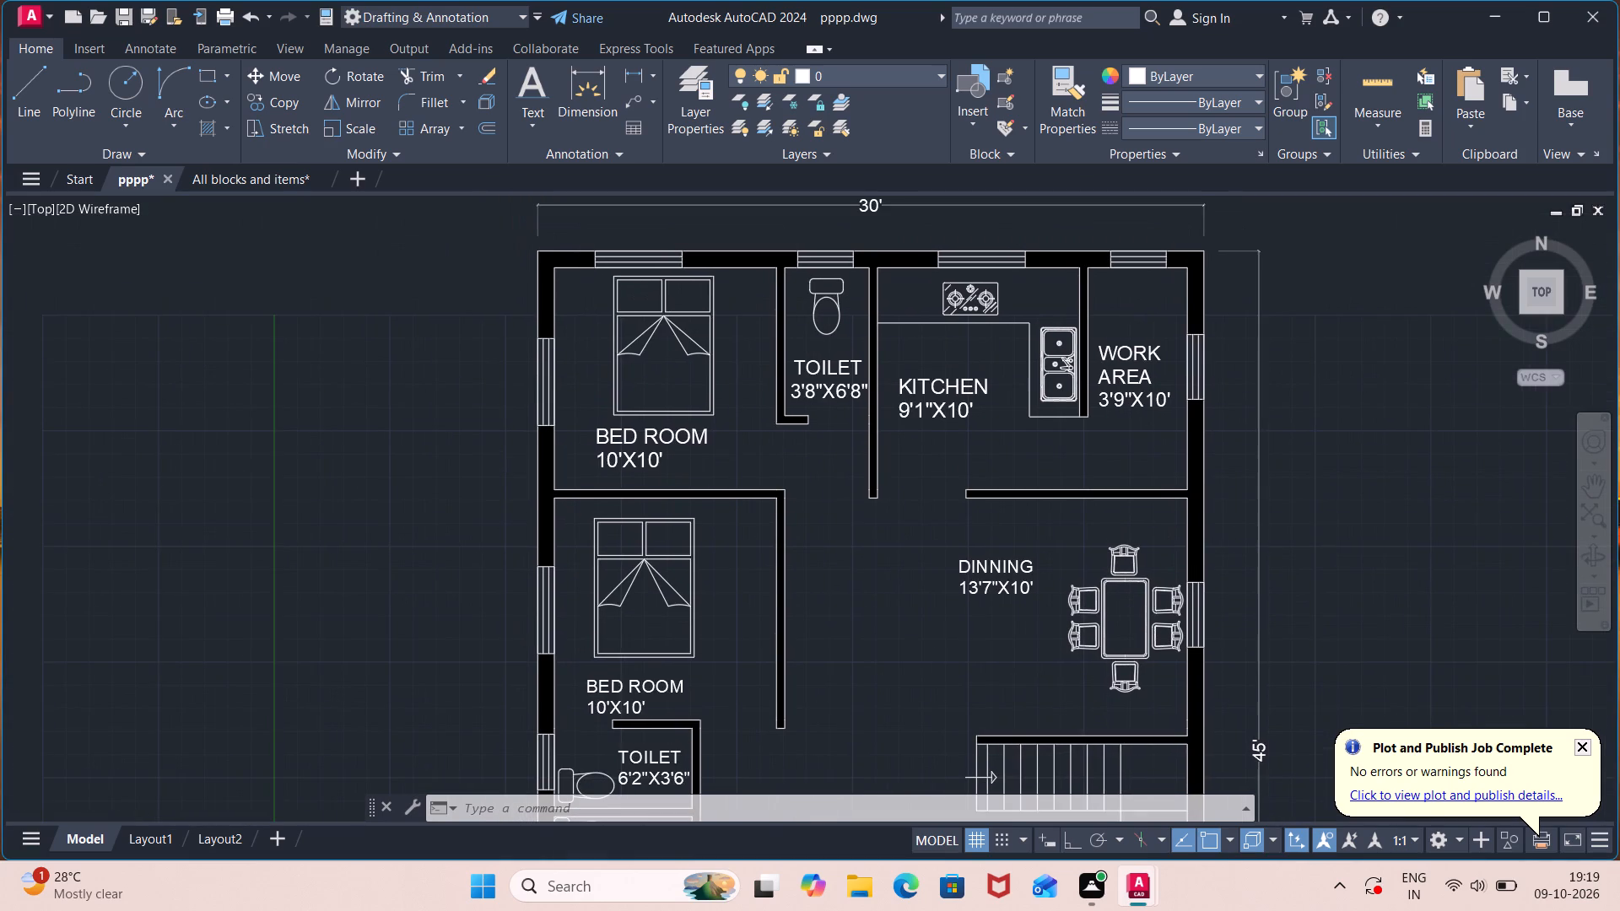
pyautogui.moveTo(1032, 451); pyautogui.dragTo(799, 108, button='middle')
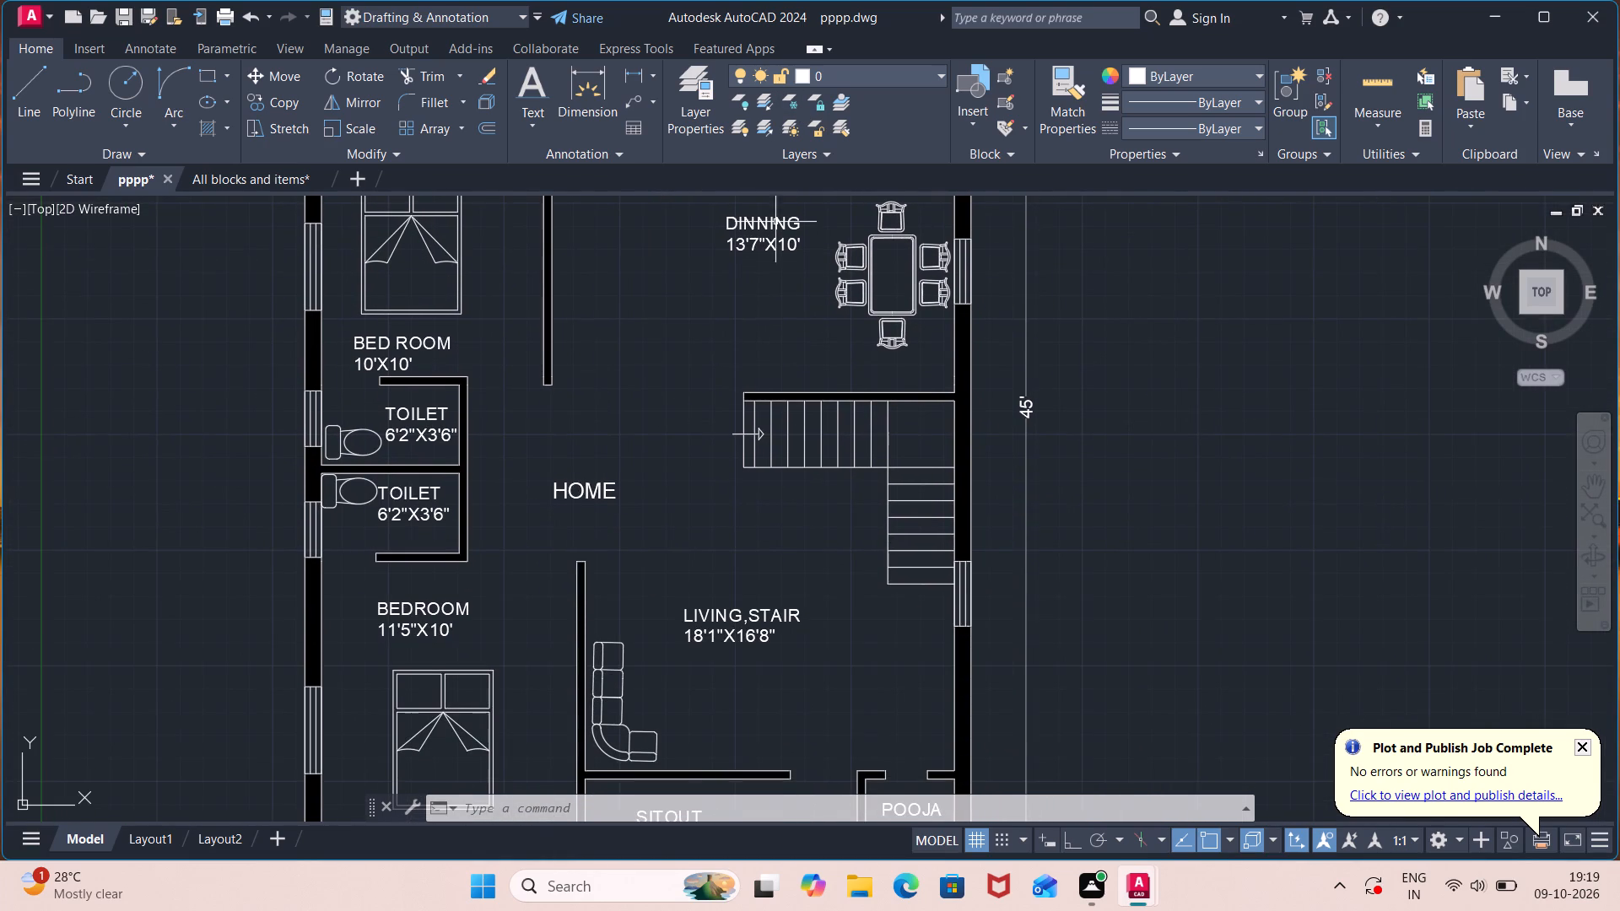
pyautogui.moveTo(740, 549); pyautogui.dragTo(828, 358, button='middle')
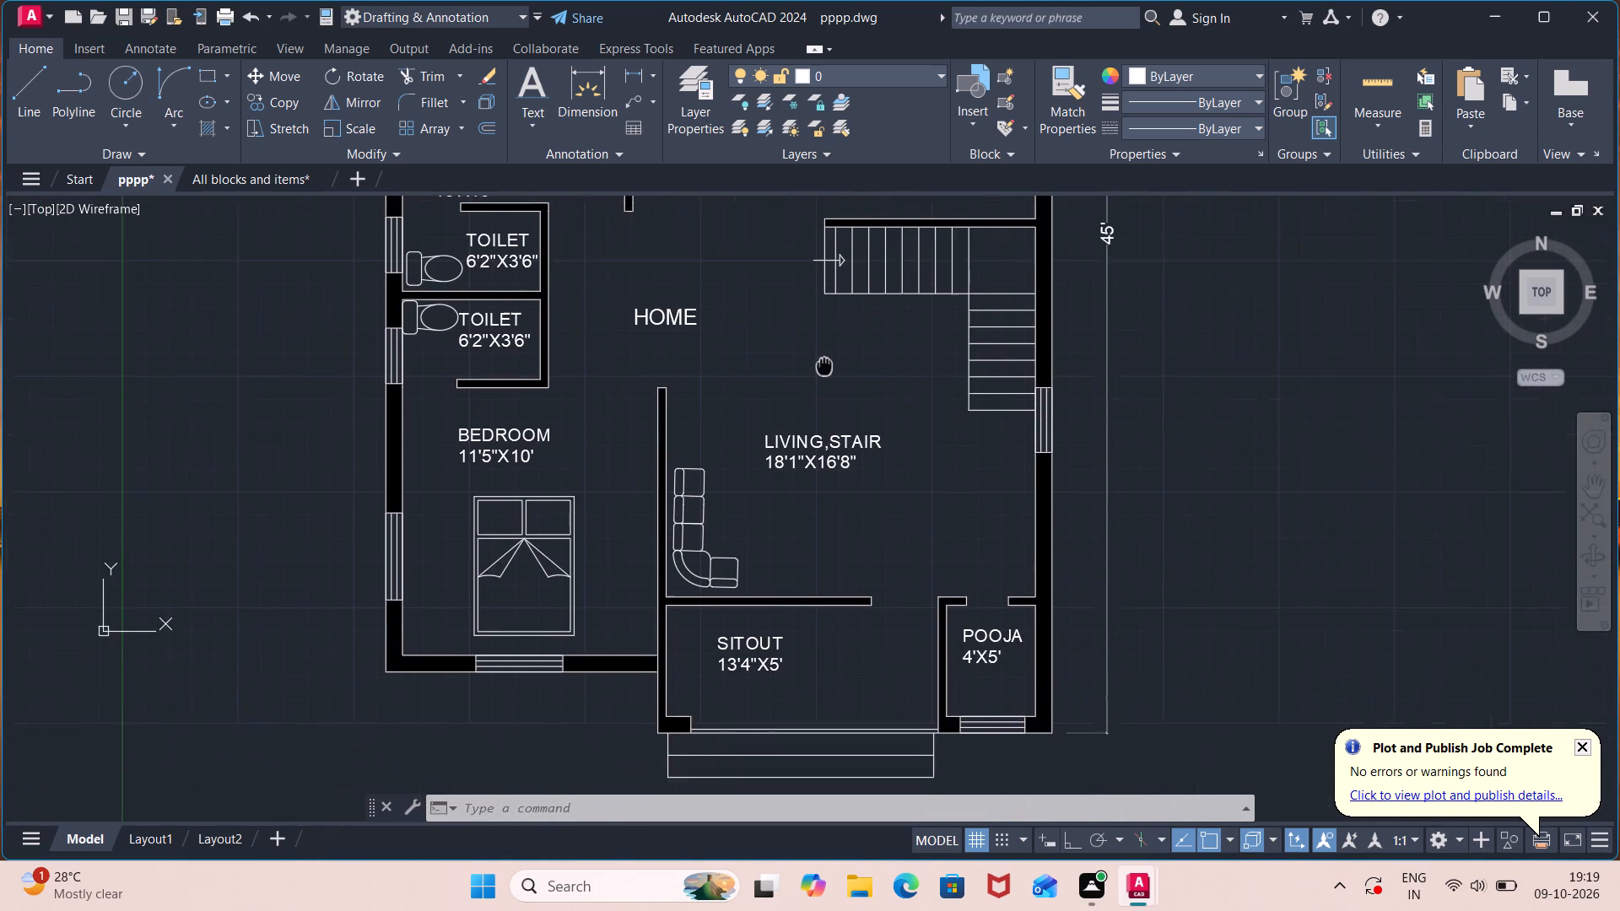
pyautogui.moveTo(828, 358); pyautogui.dragTo(838, 321, button='middle')
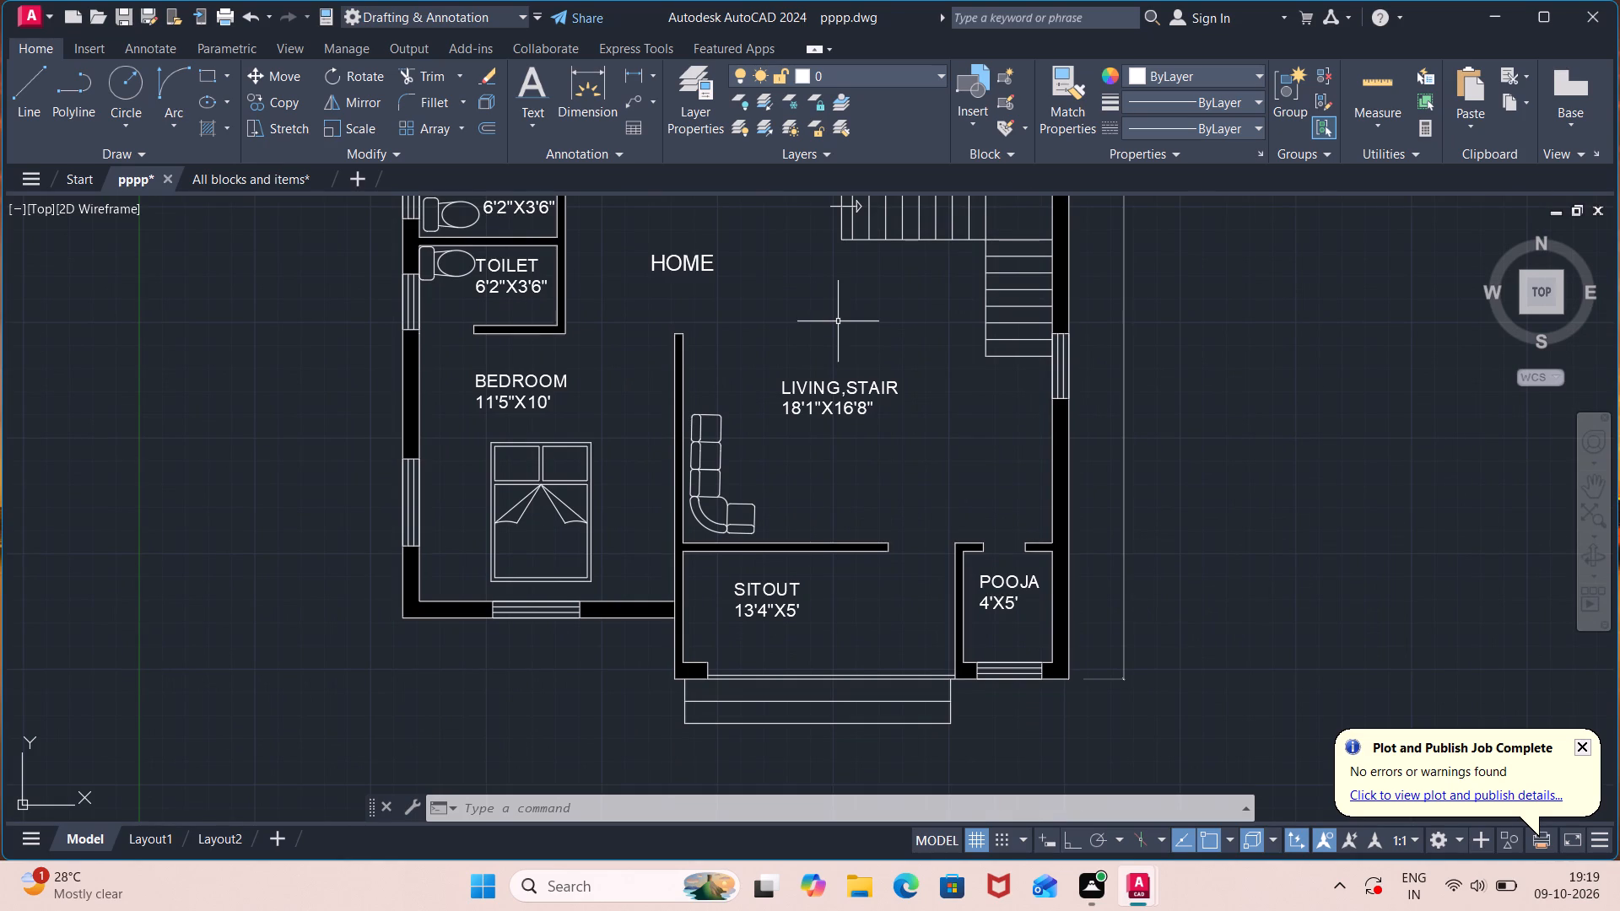
pyautogui.scroll(-1, 838, 321)
pyautogui.moveTo(838, 321); pyautogui.dragTo(831, 531, button='middle')
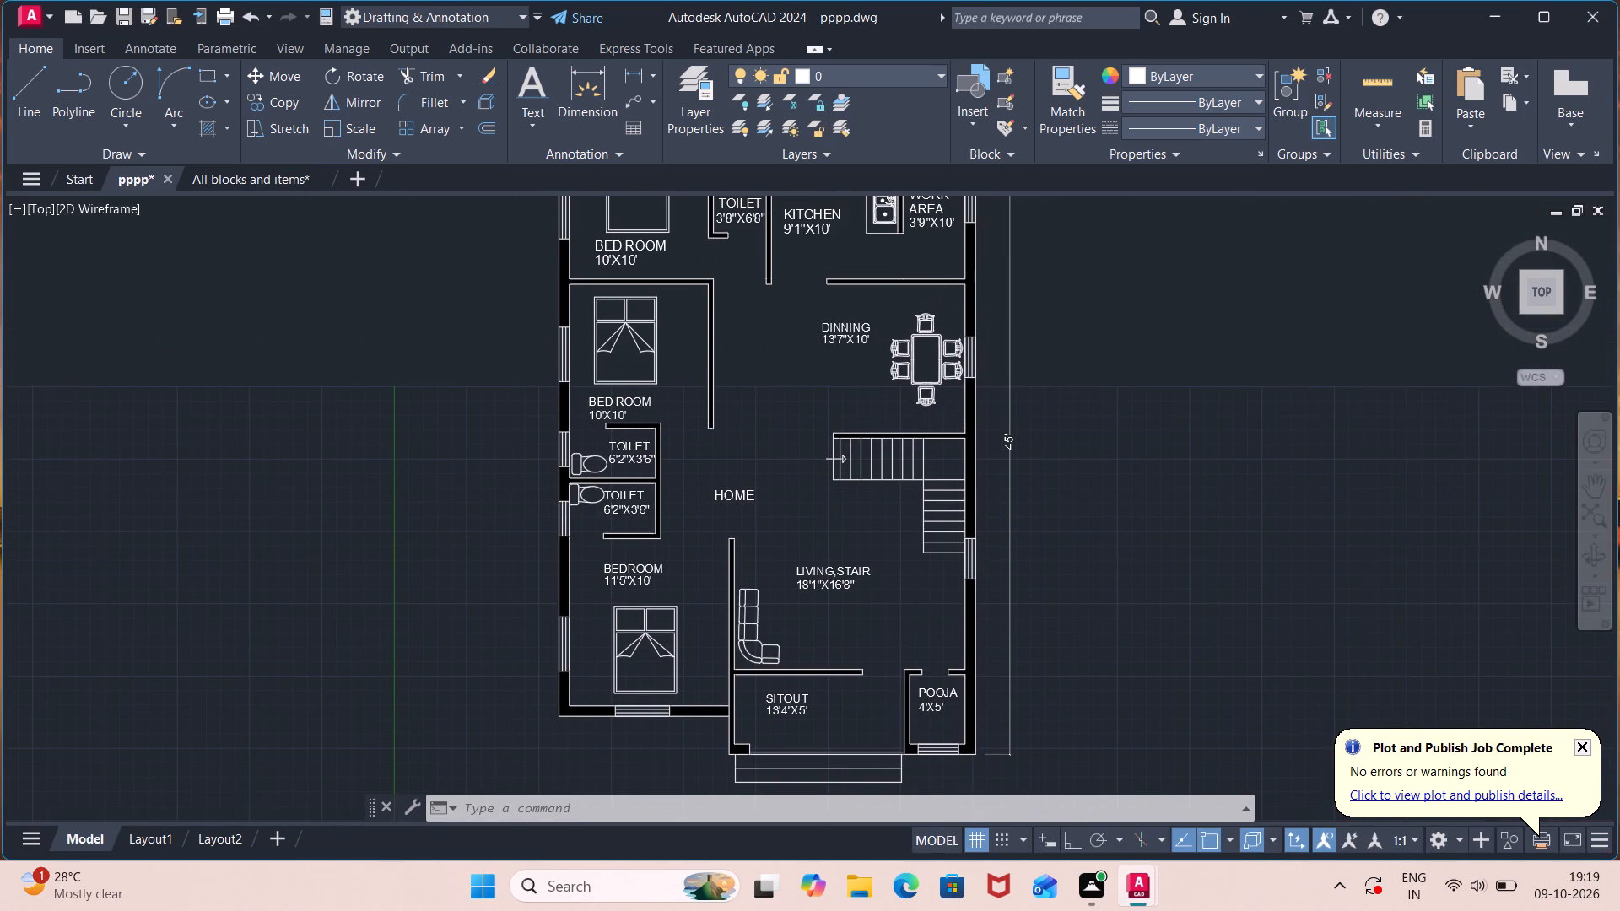
pyautogui.scroll(-1, 831, 531)
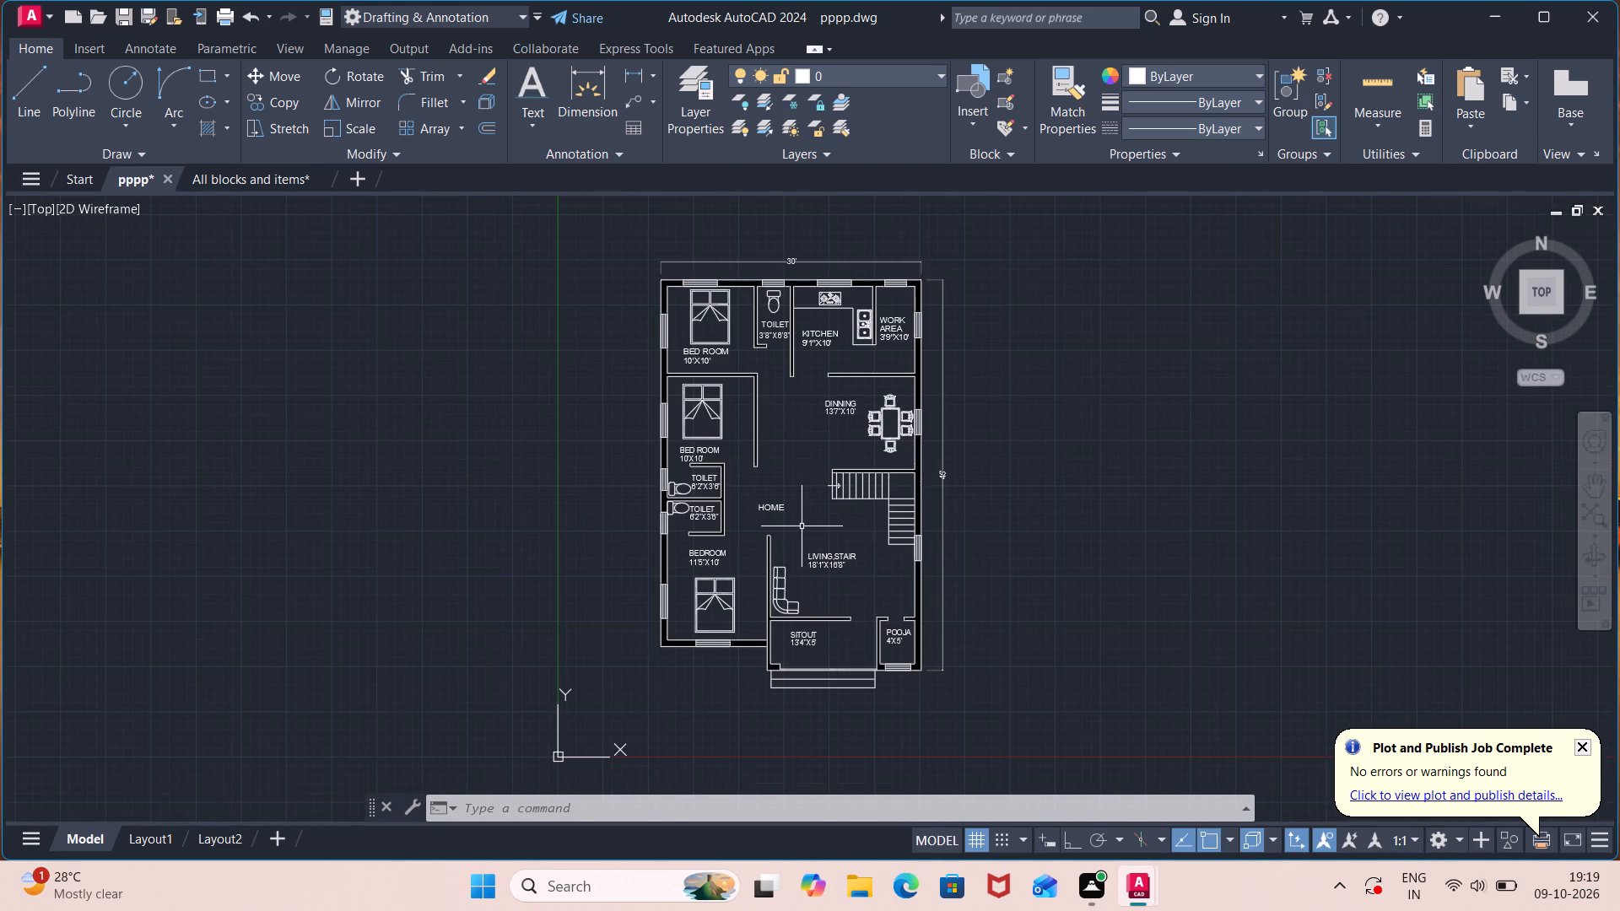
# Query the drawing's log file name with the LOGFILENAME system variable.
pyautogui.write('LOF')
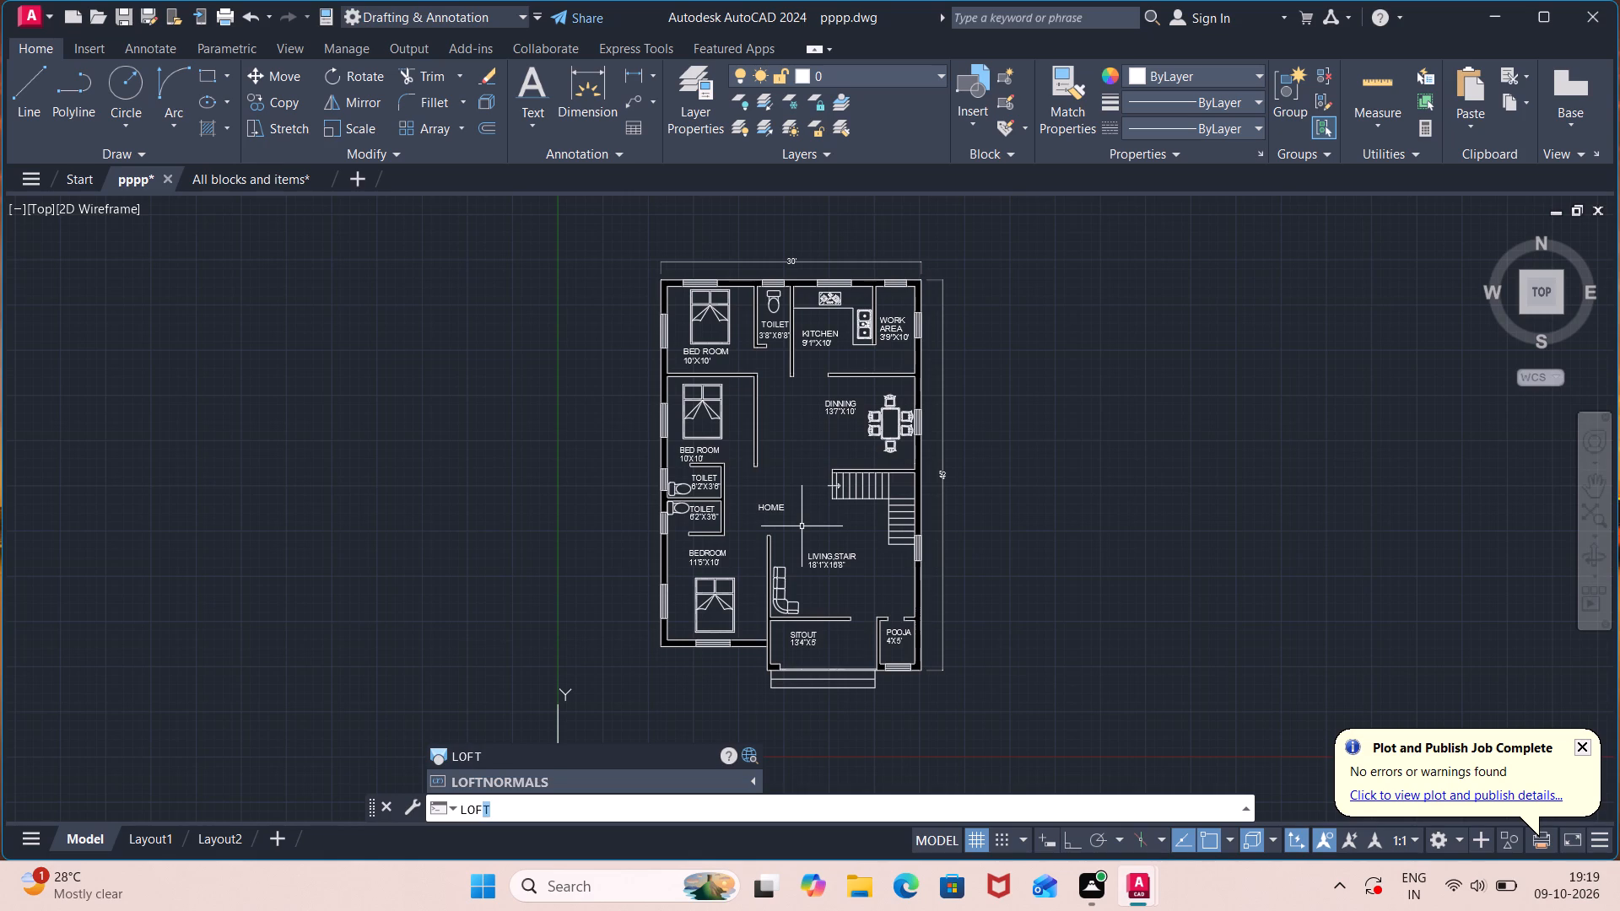
pyautogui.press('BackSpace')
pyautogui.press('BackSpace')
pyautogui.write('GF')
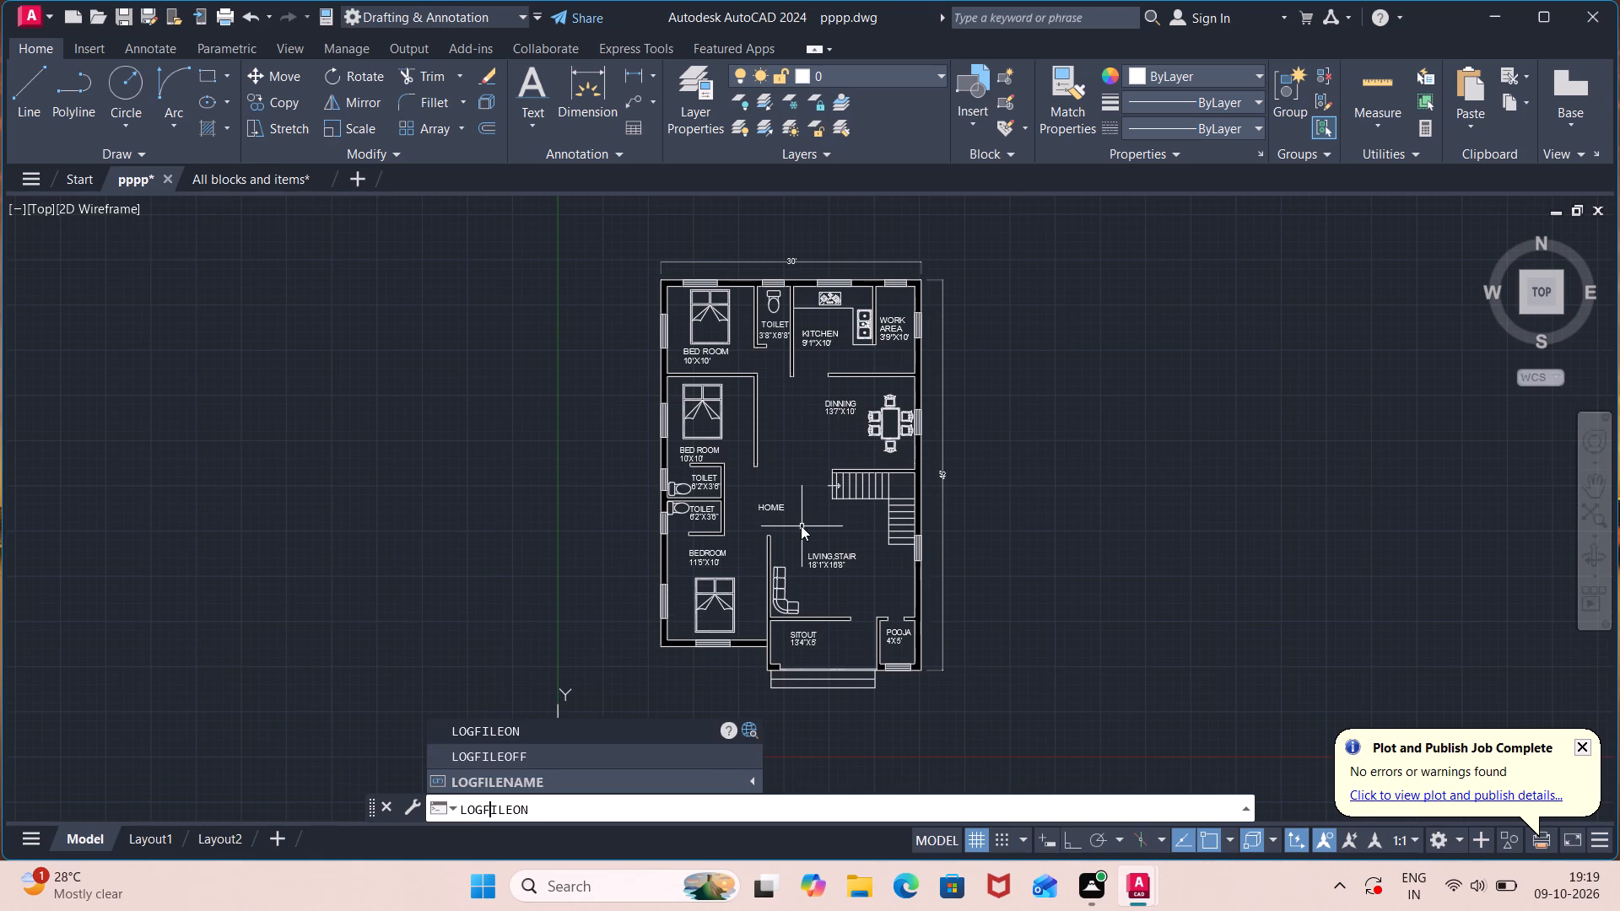
pyautogui.click(613, 776)
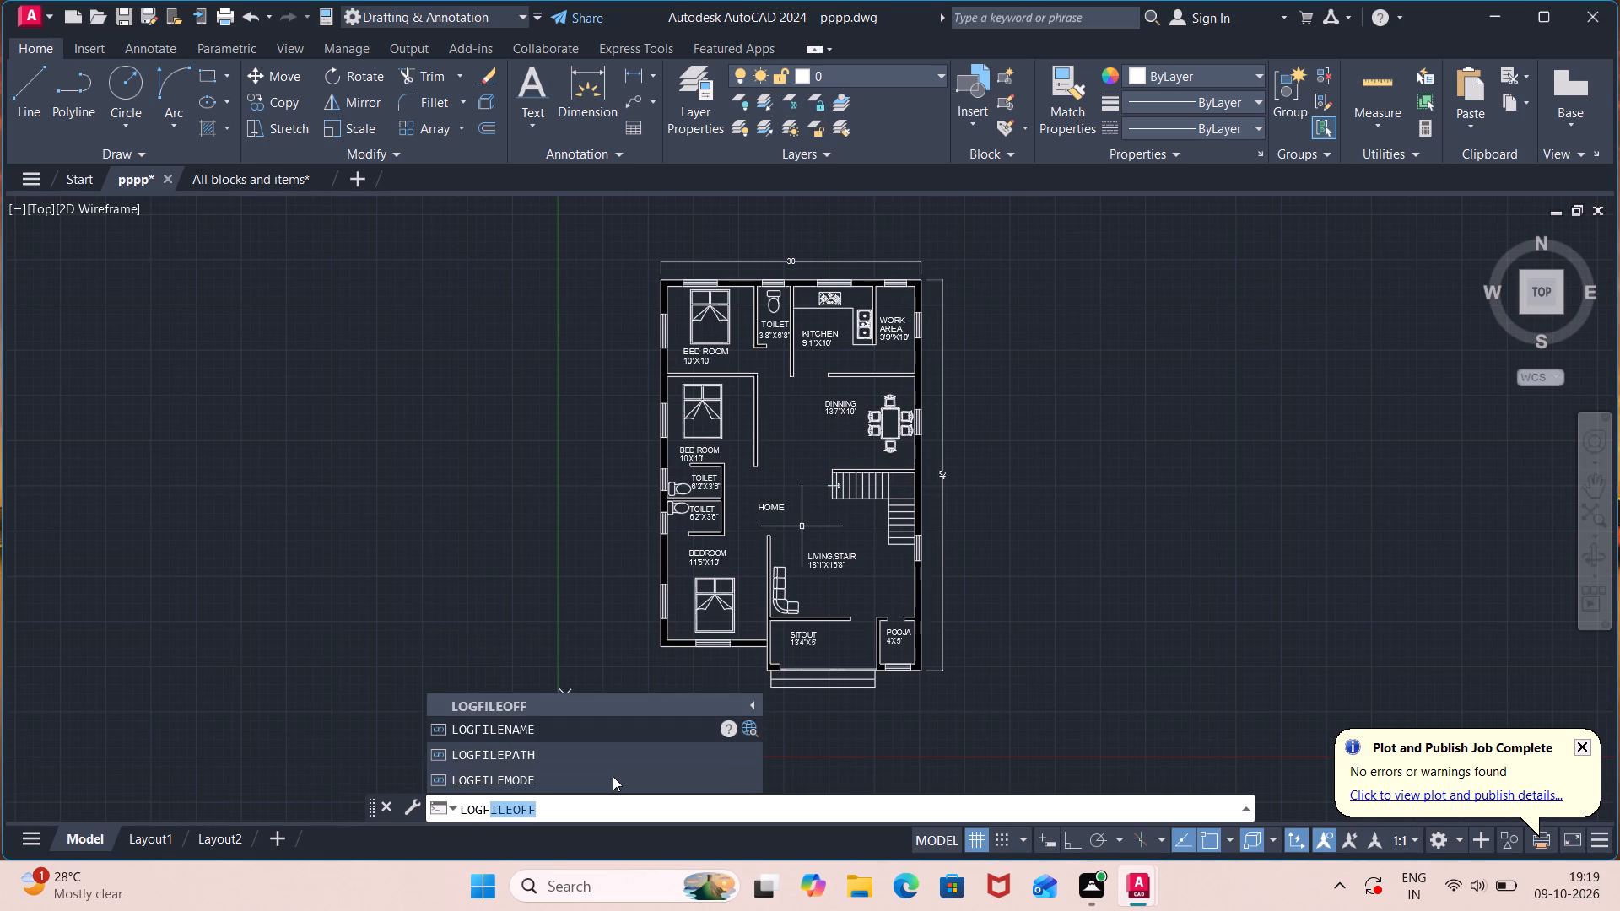
pyautogui.click(591, 730)
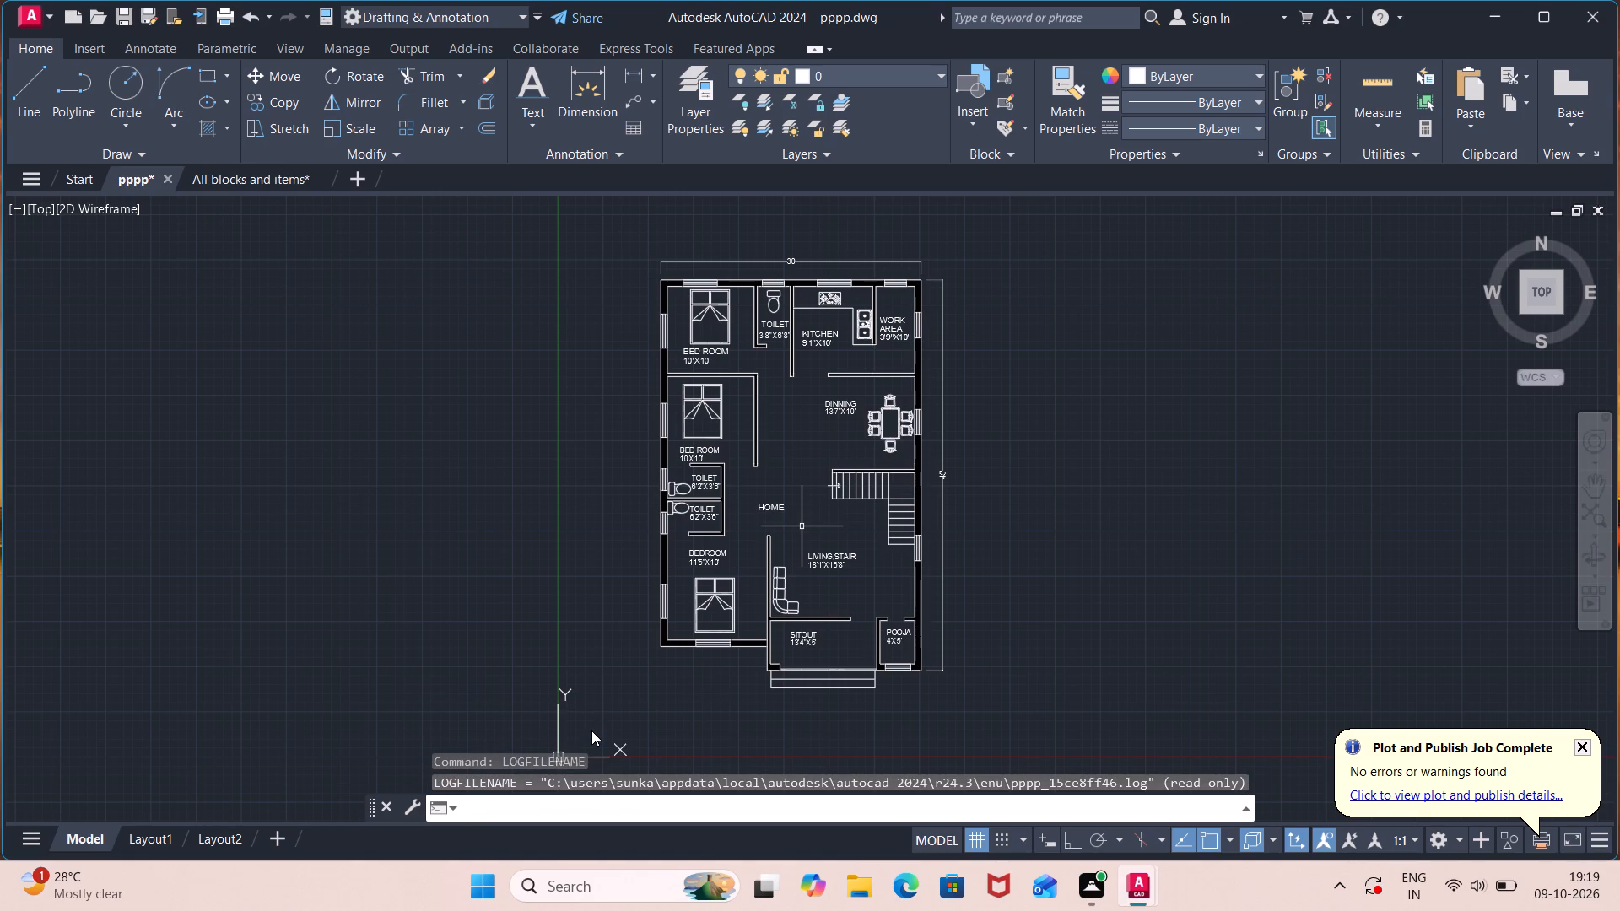